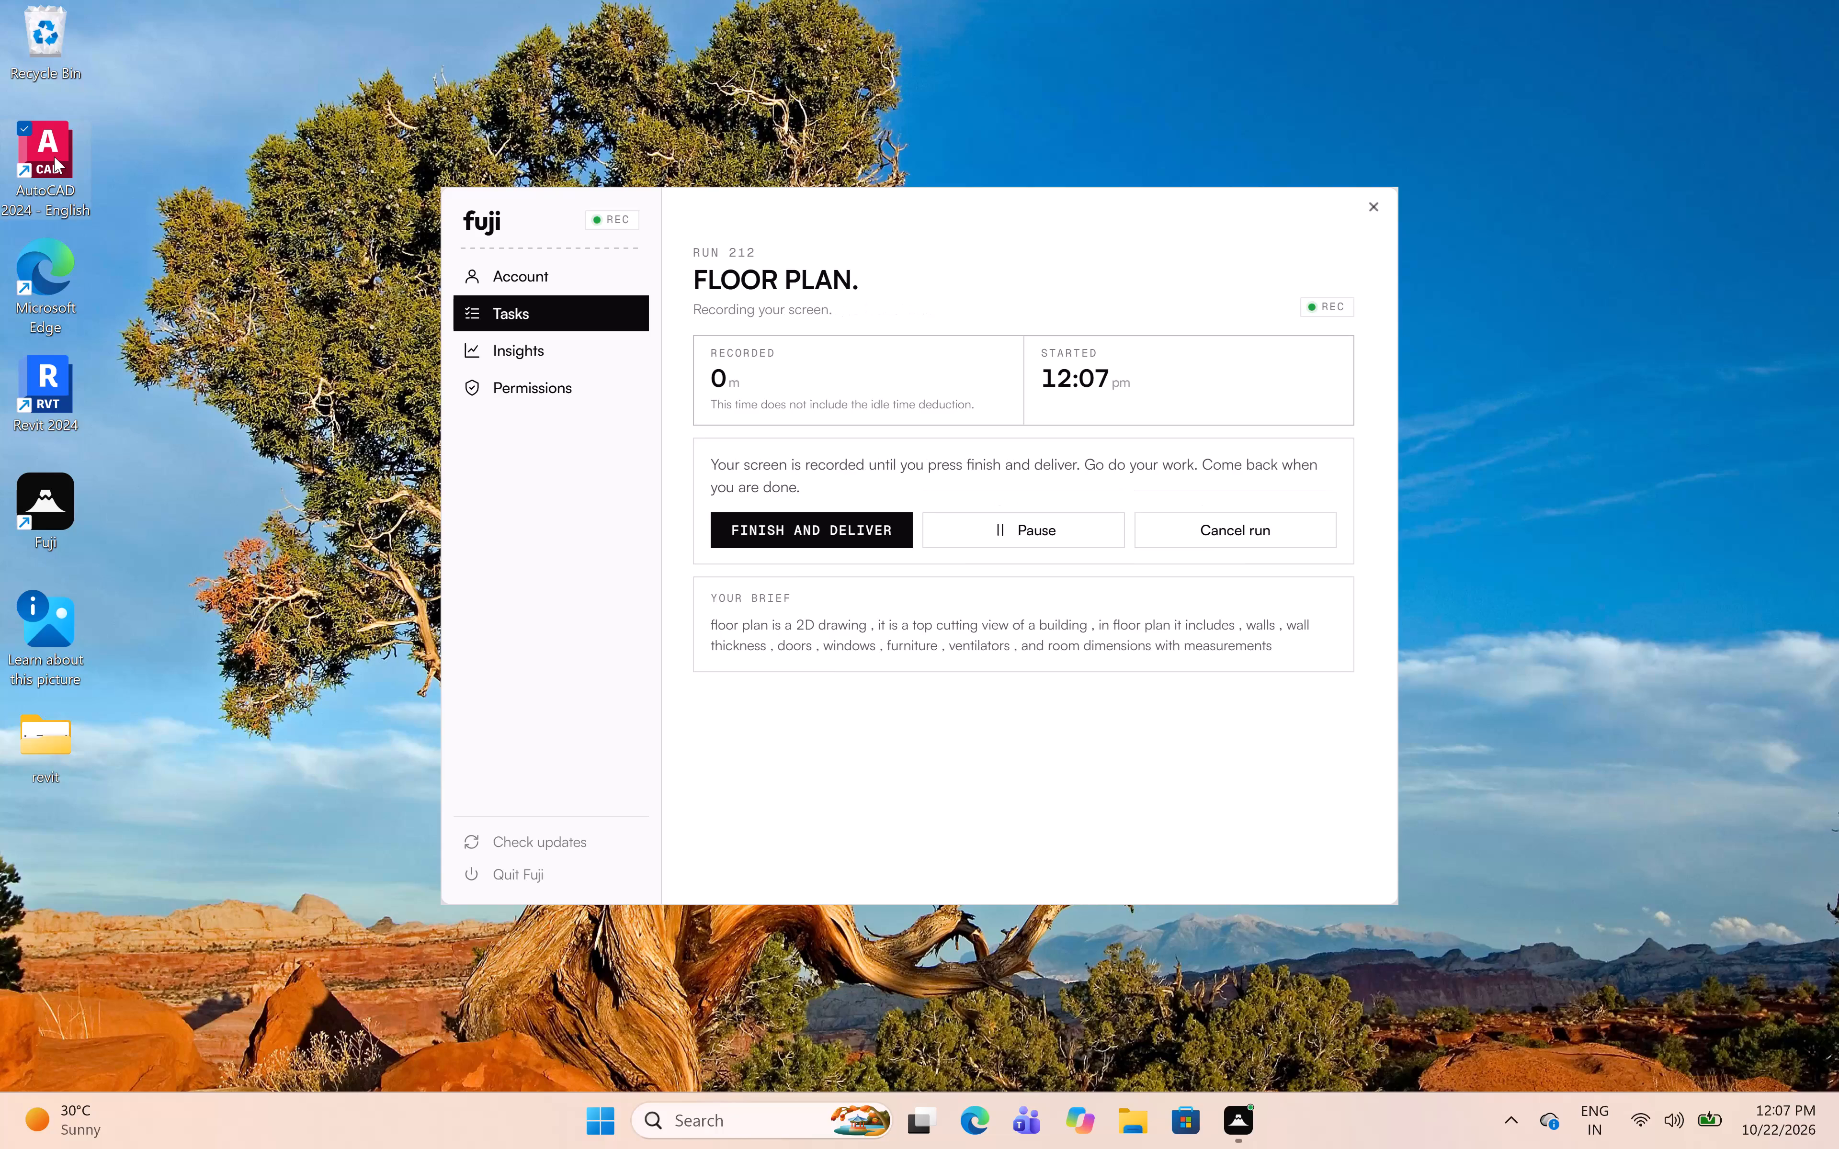
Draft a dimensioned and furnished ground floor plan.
Launch AutoCAD 2024 and start a new blank drawing.
double_click(52, 154)
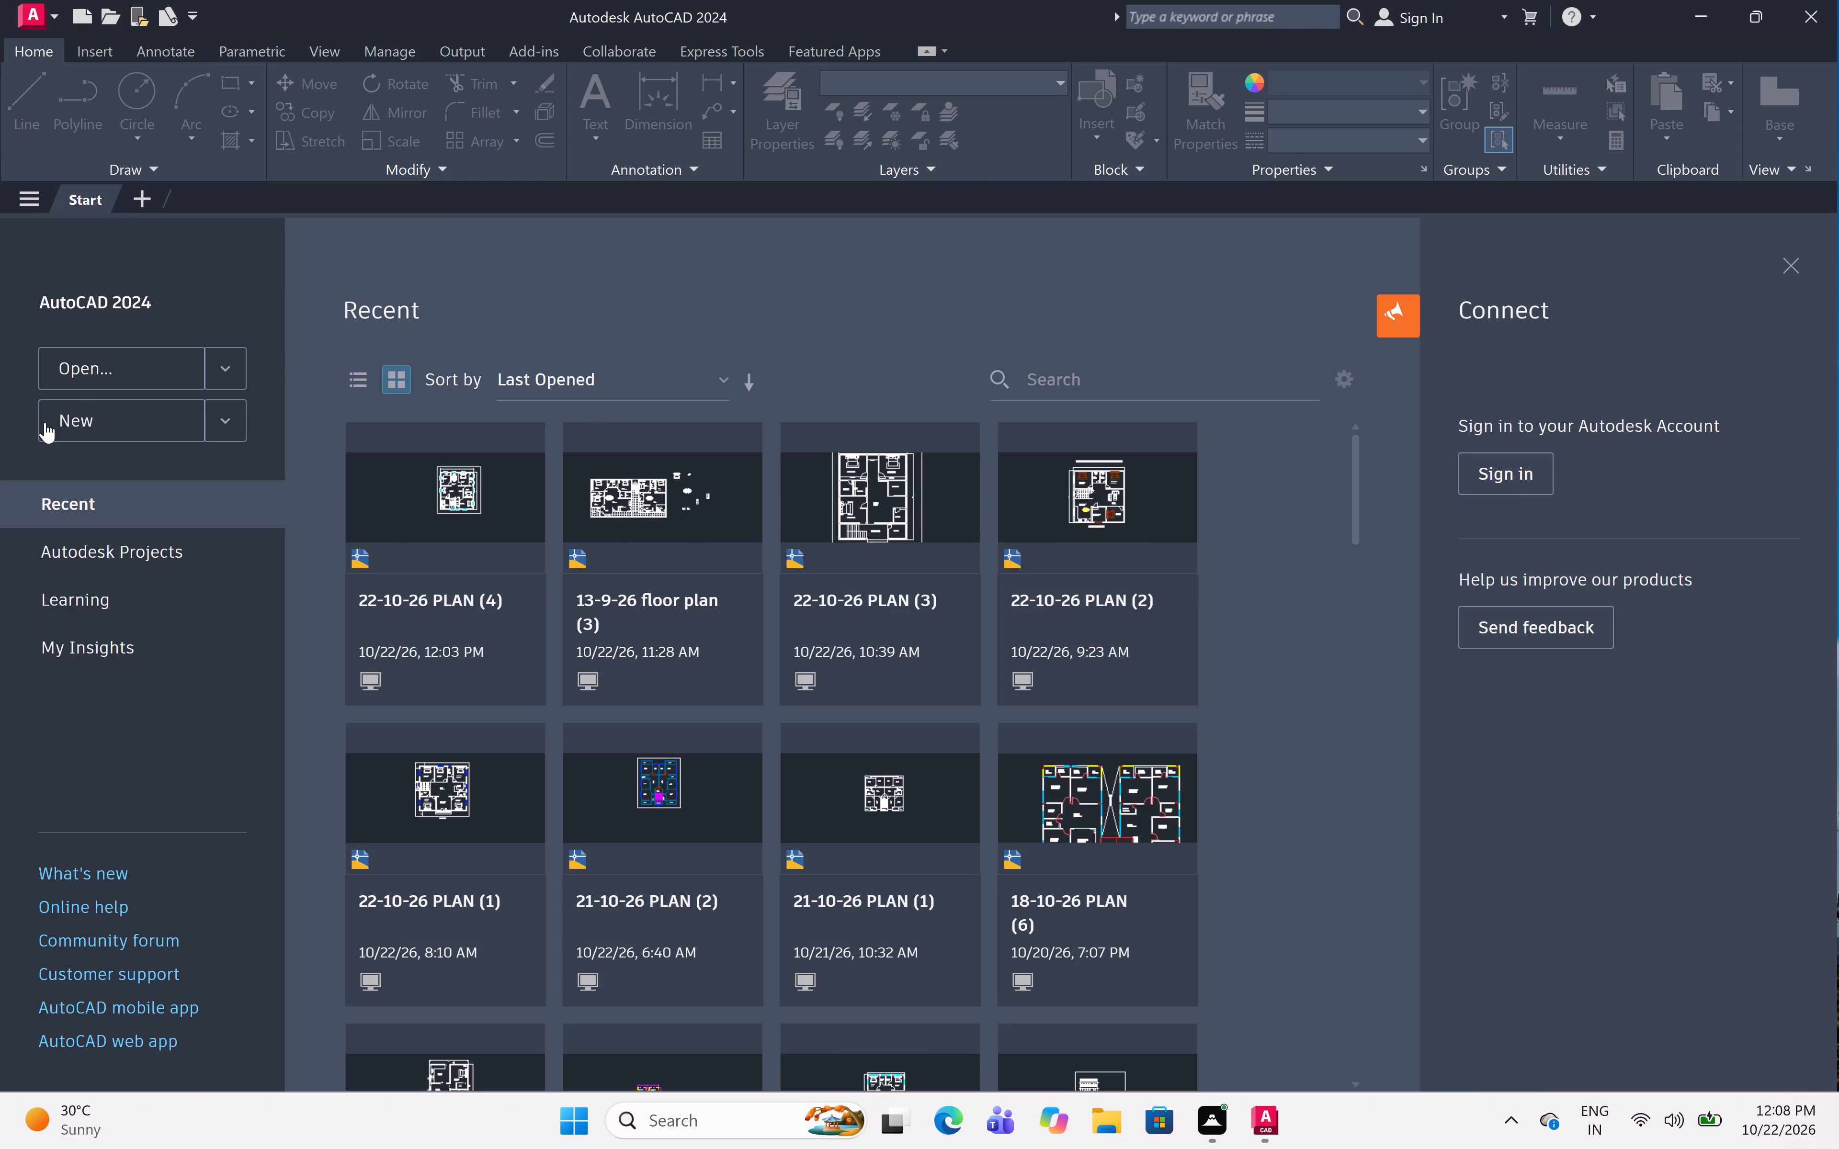
click(156, 433)
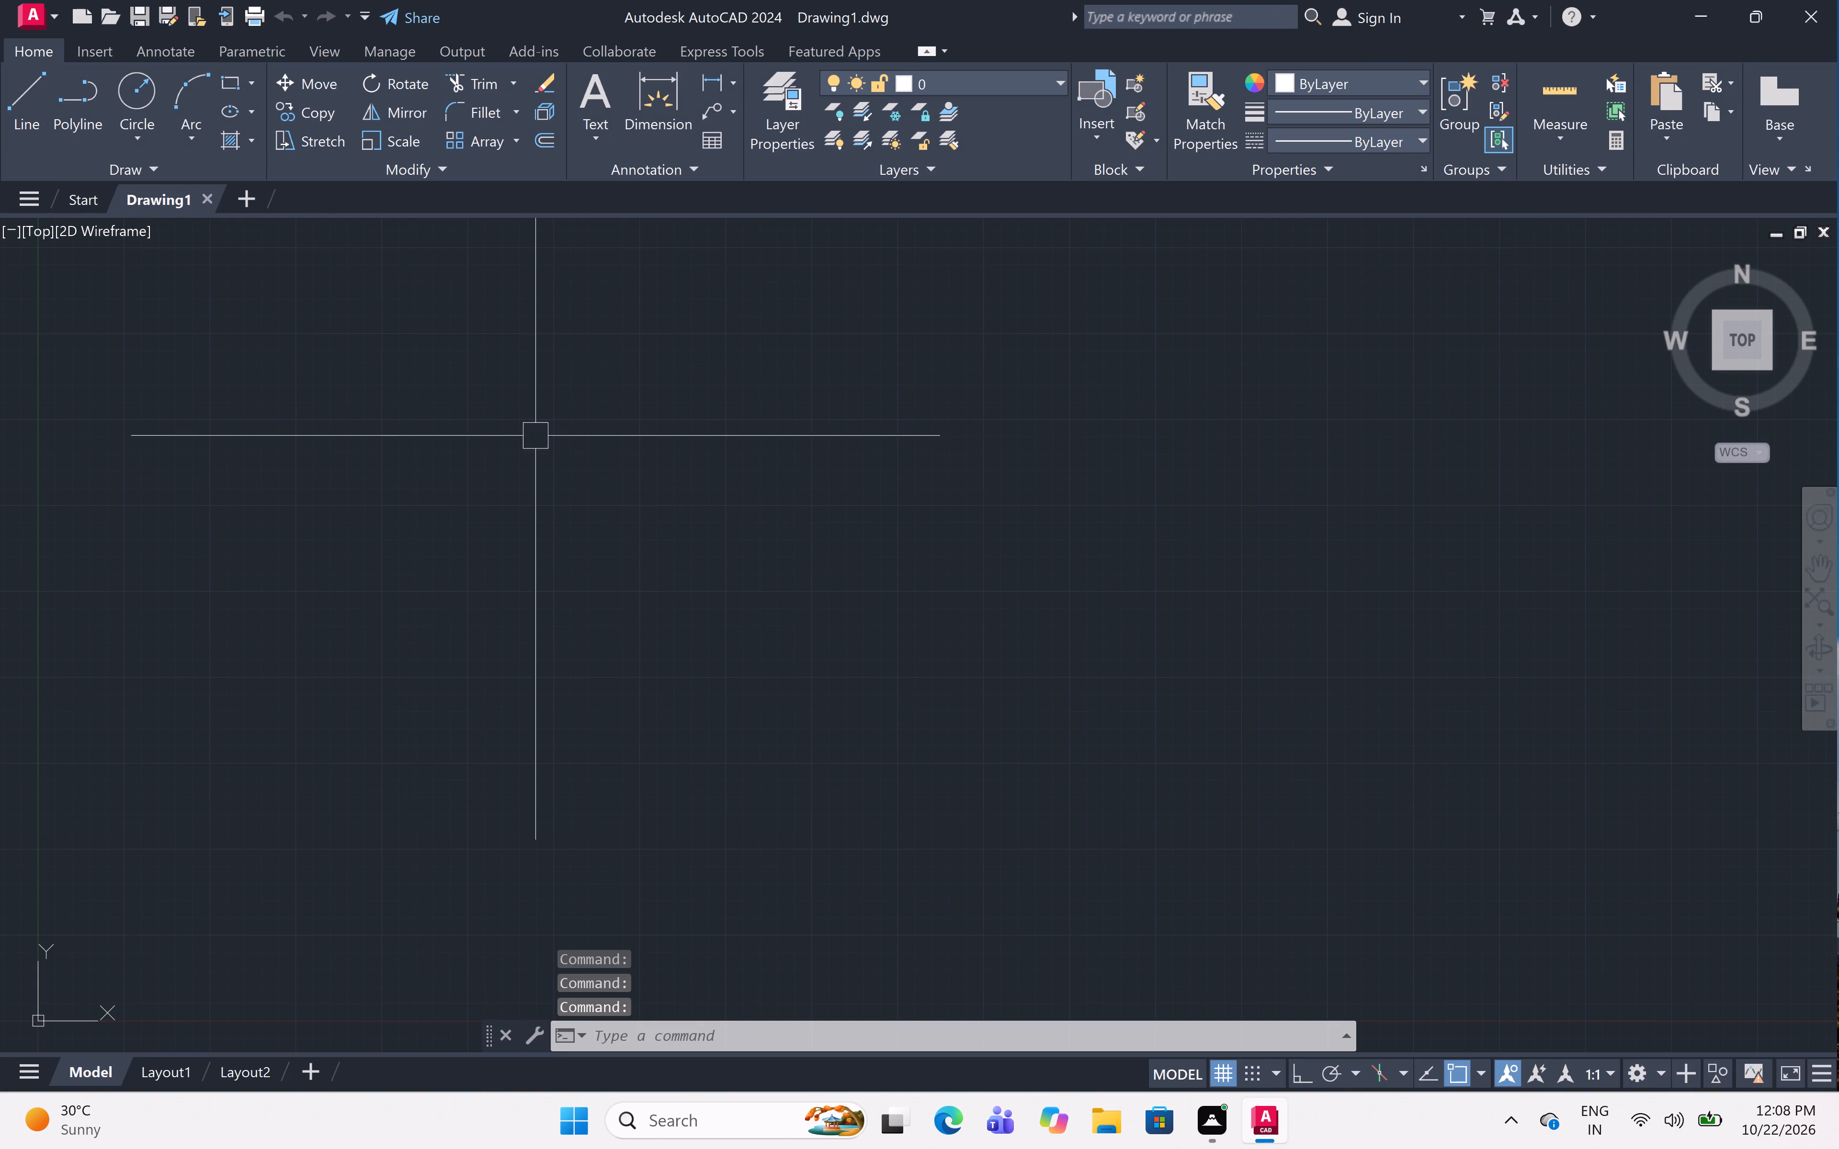
Set the drawing's length units to Engineering with a precision of 0'-0.0".
scroll(542, 416, down, 3)
middle_drag(542, 416, 525, 504)
scroll(534, 400, down, 2)
middle_drag(534, 400, 525, 511)
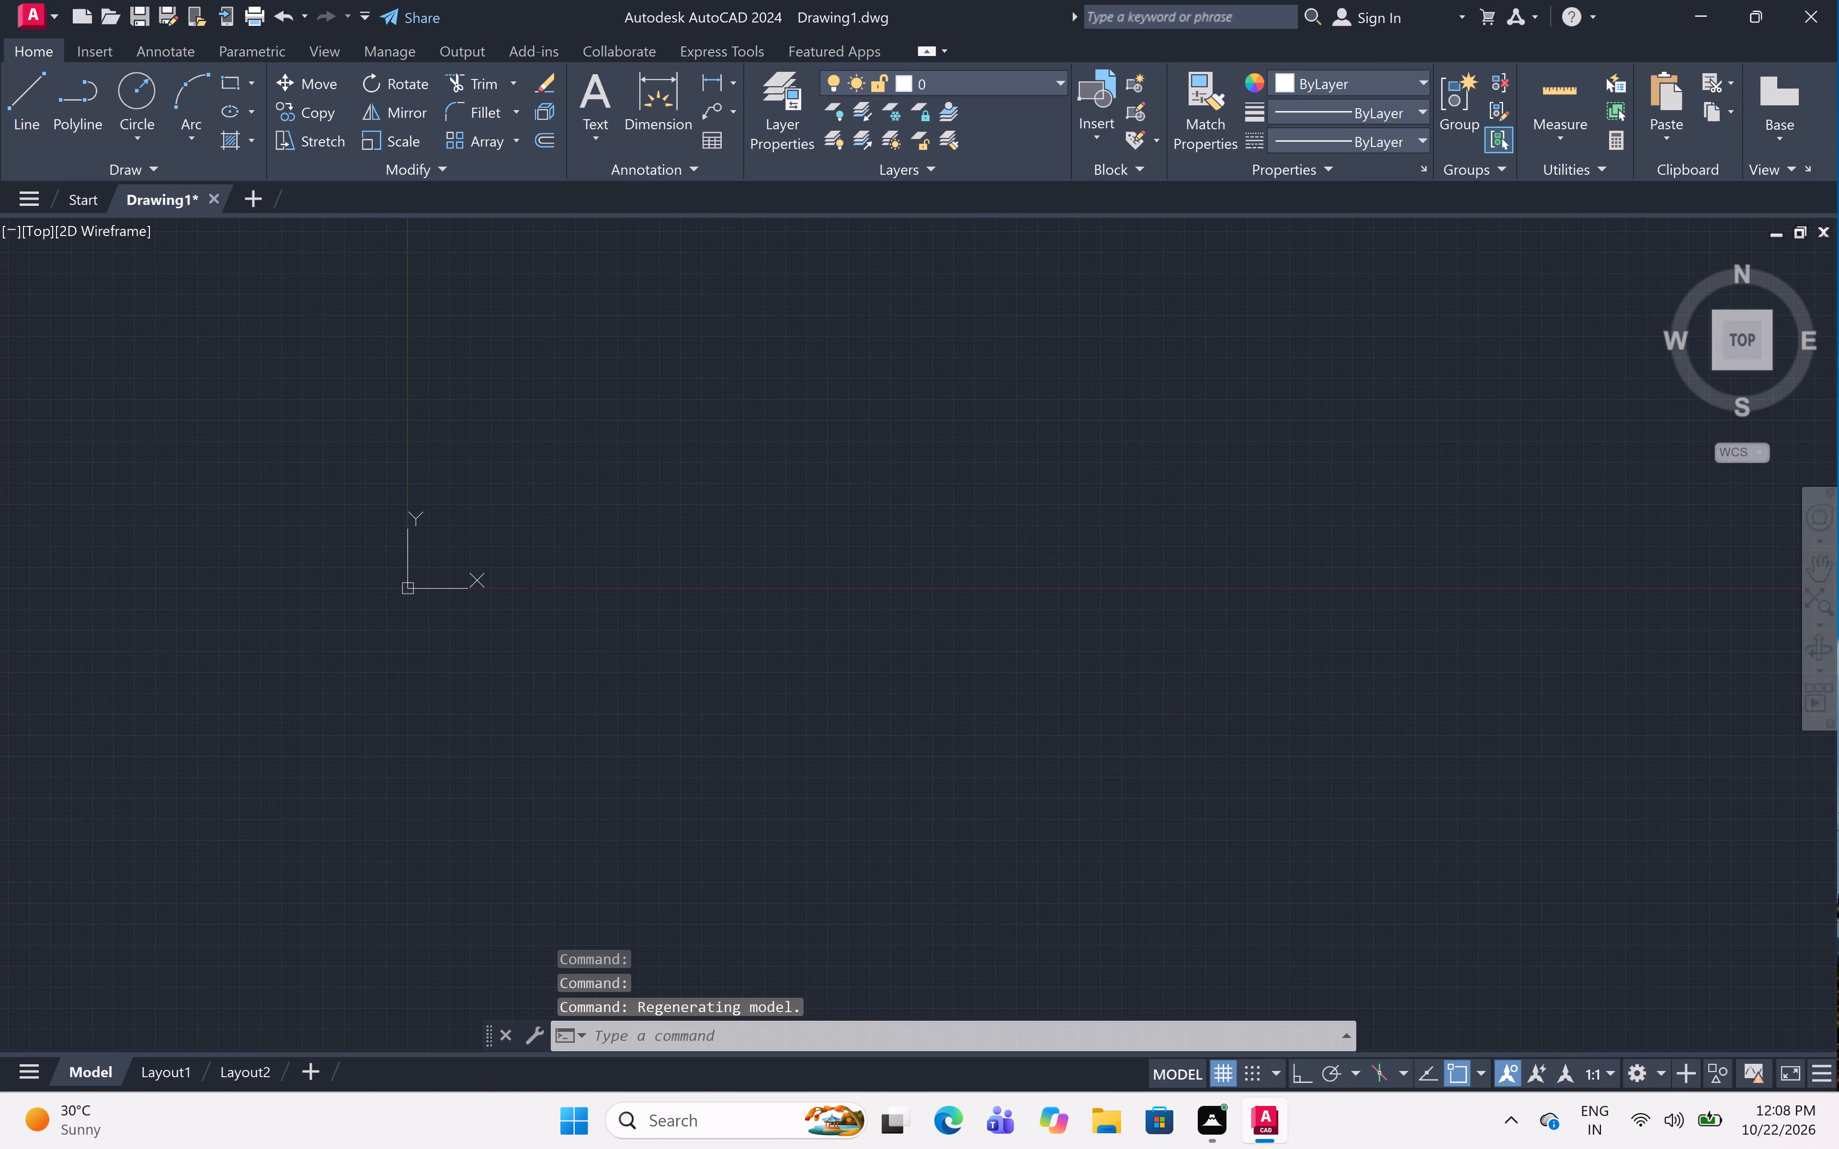
middle_drag(525, 511, 525, 512)
scroll(518, 398, down, 3)
middle_drag(518, 398, 496, 529)
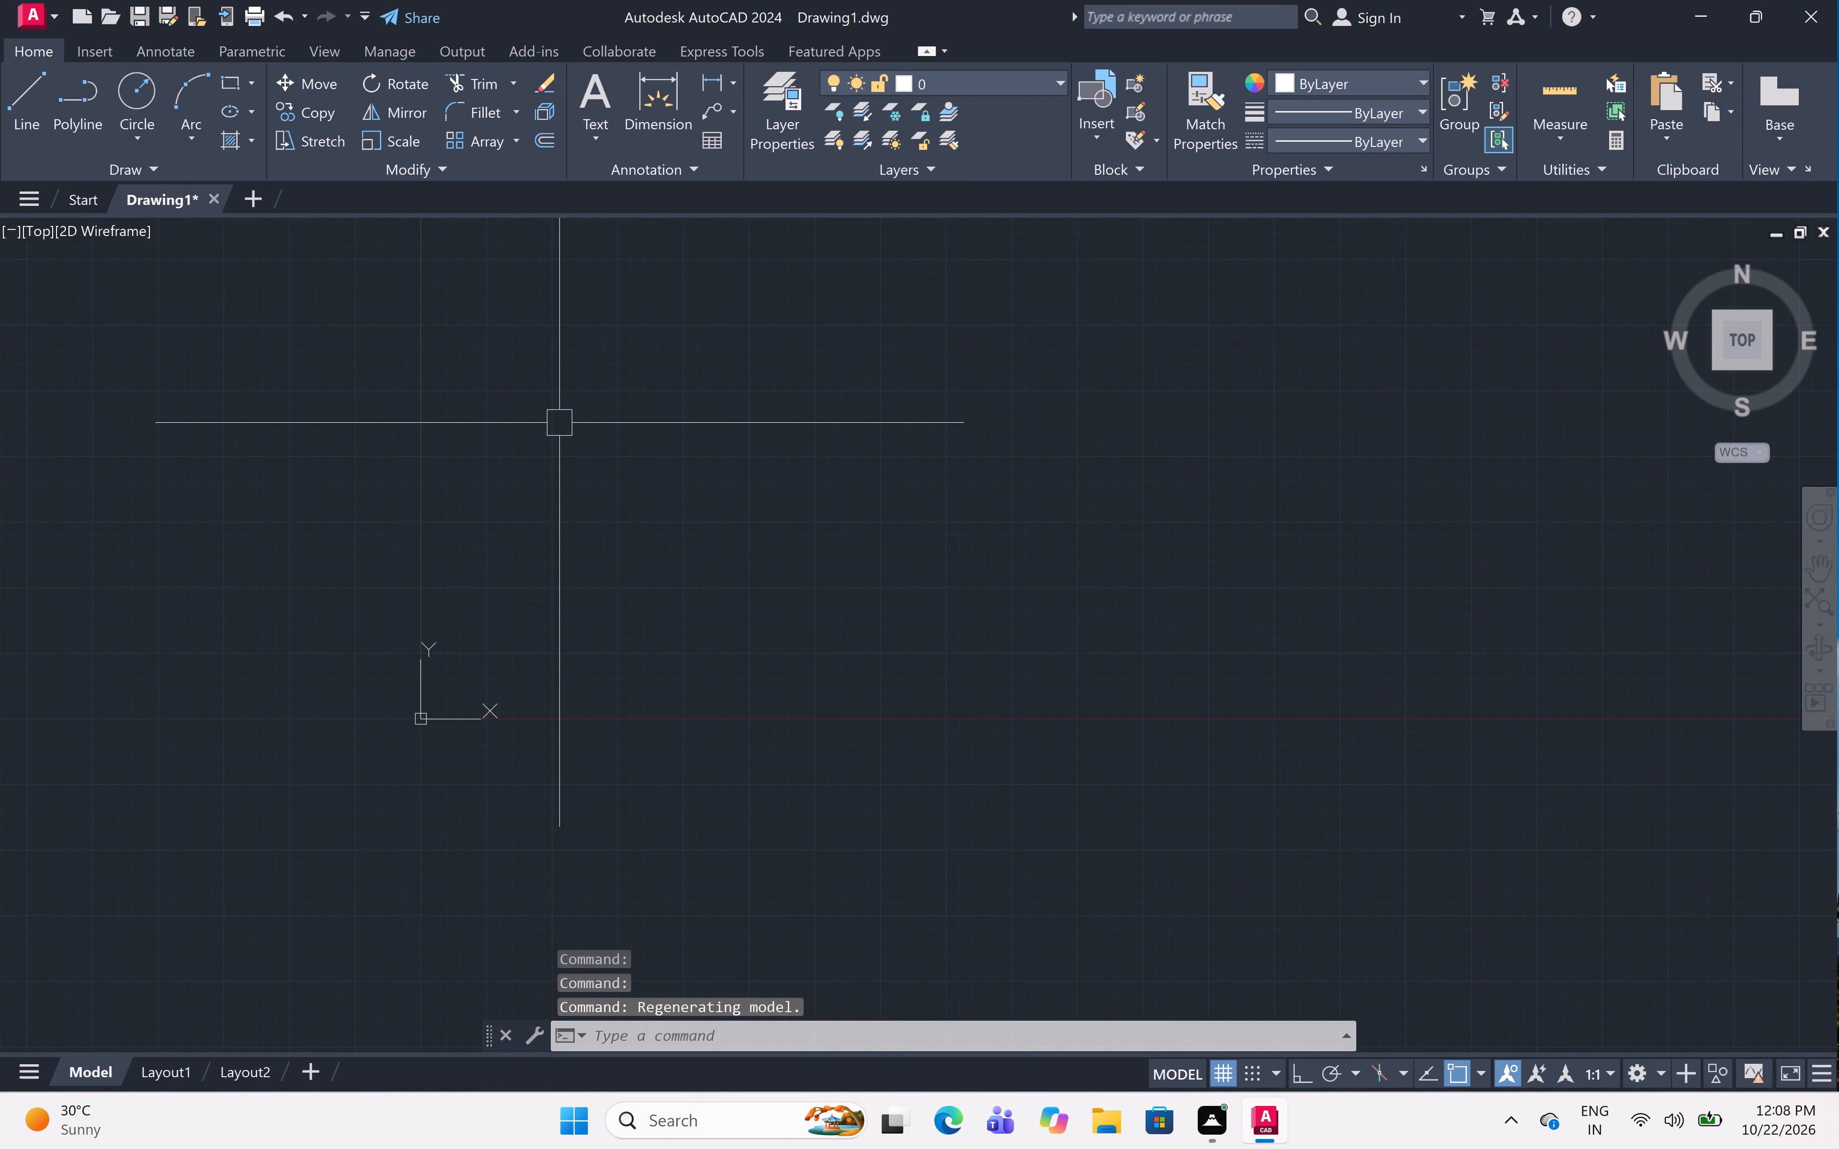
text(un)
key(space)
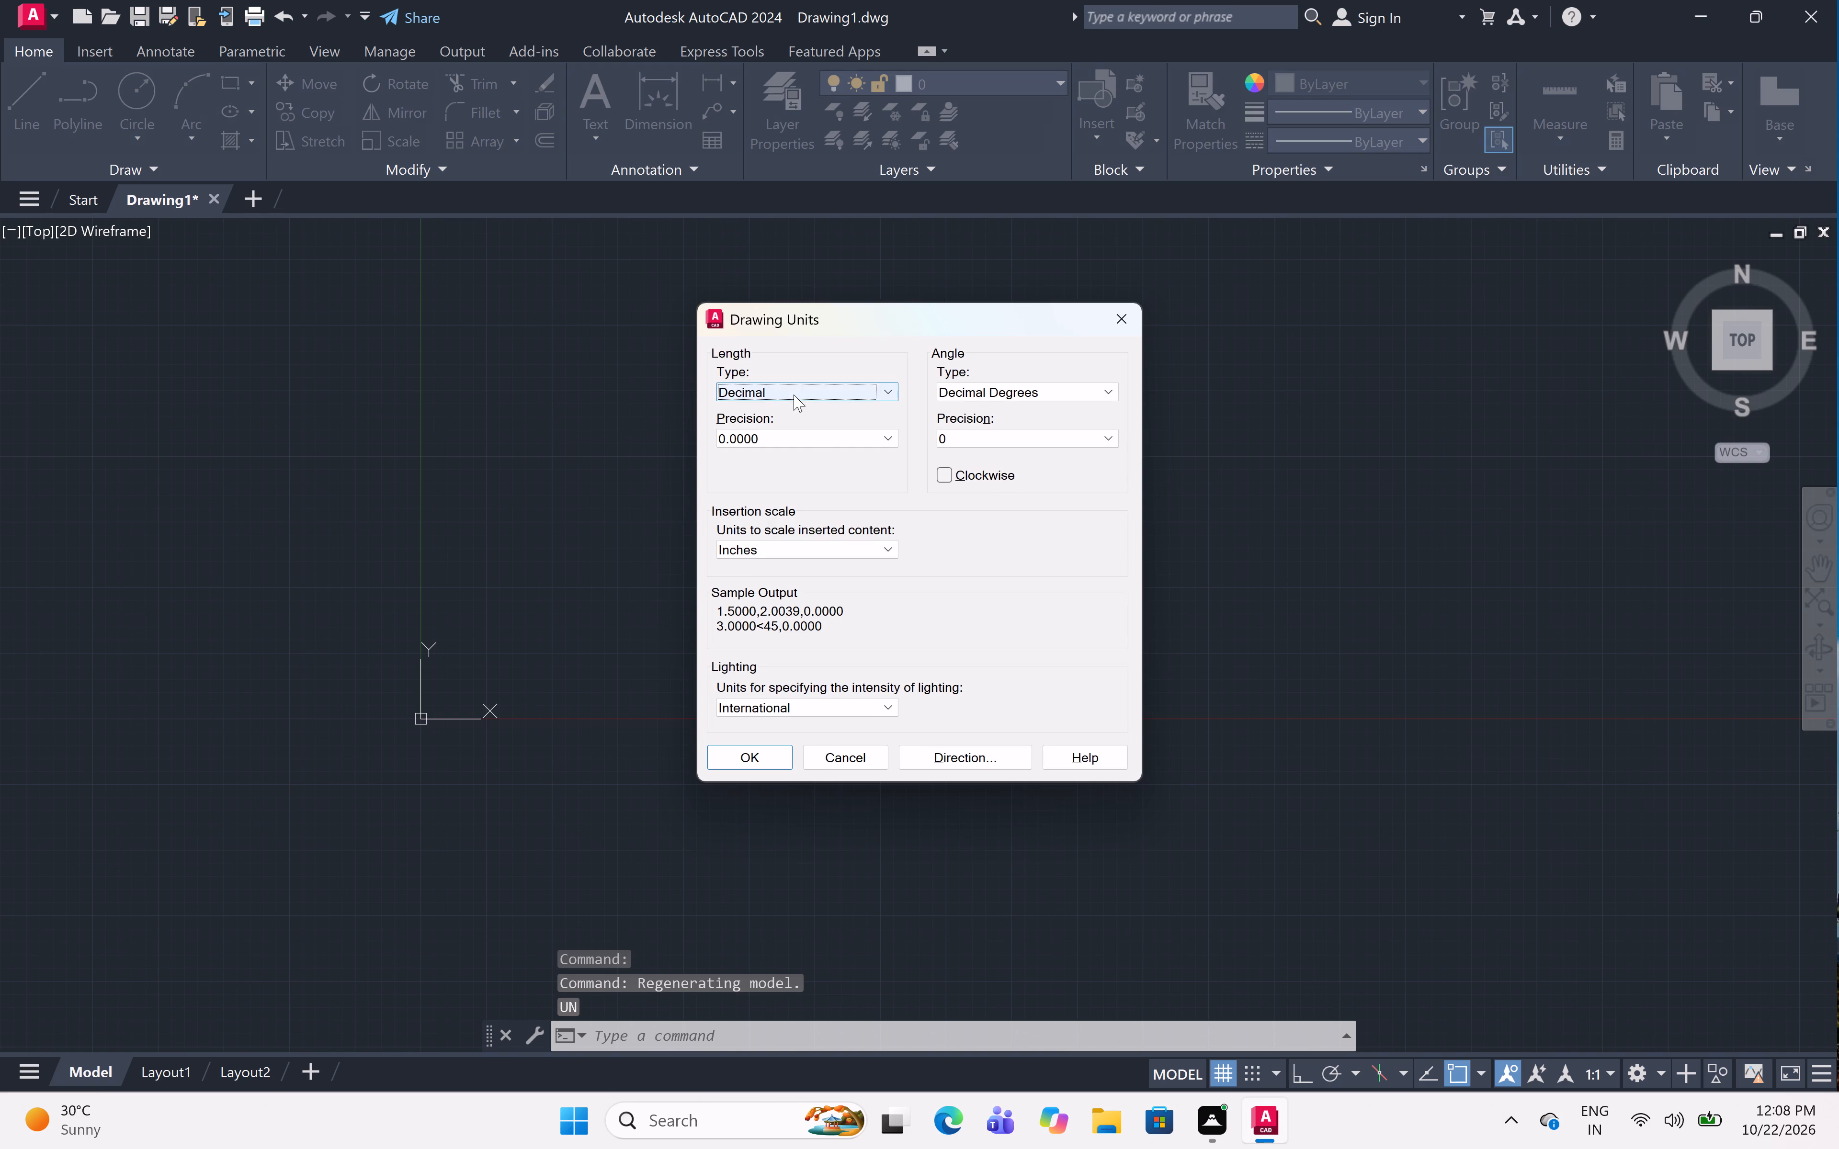
click(794, 394)
click(804, 432)
click(804, 432)
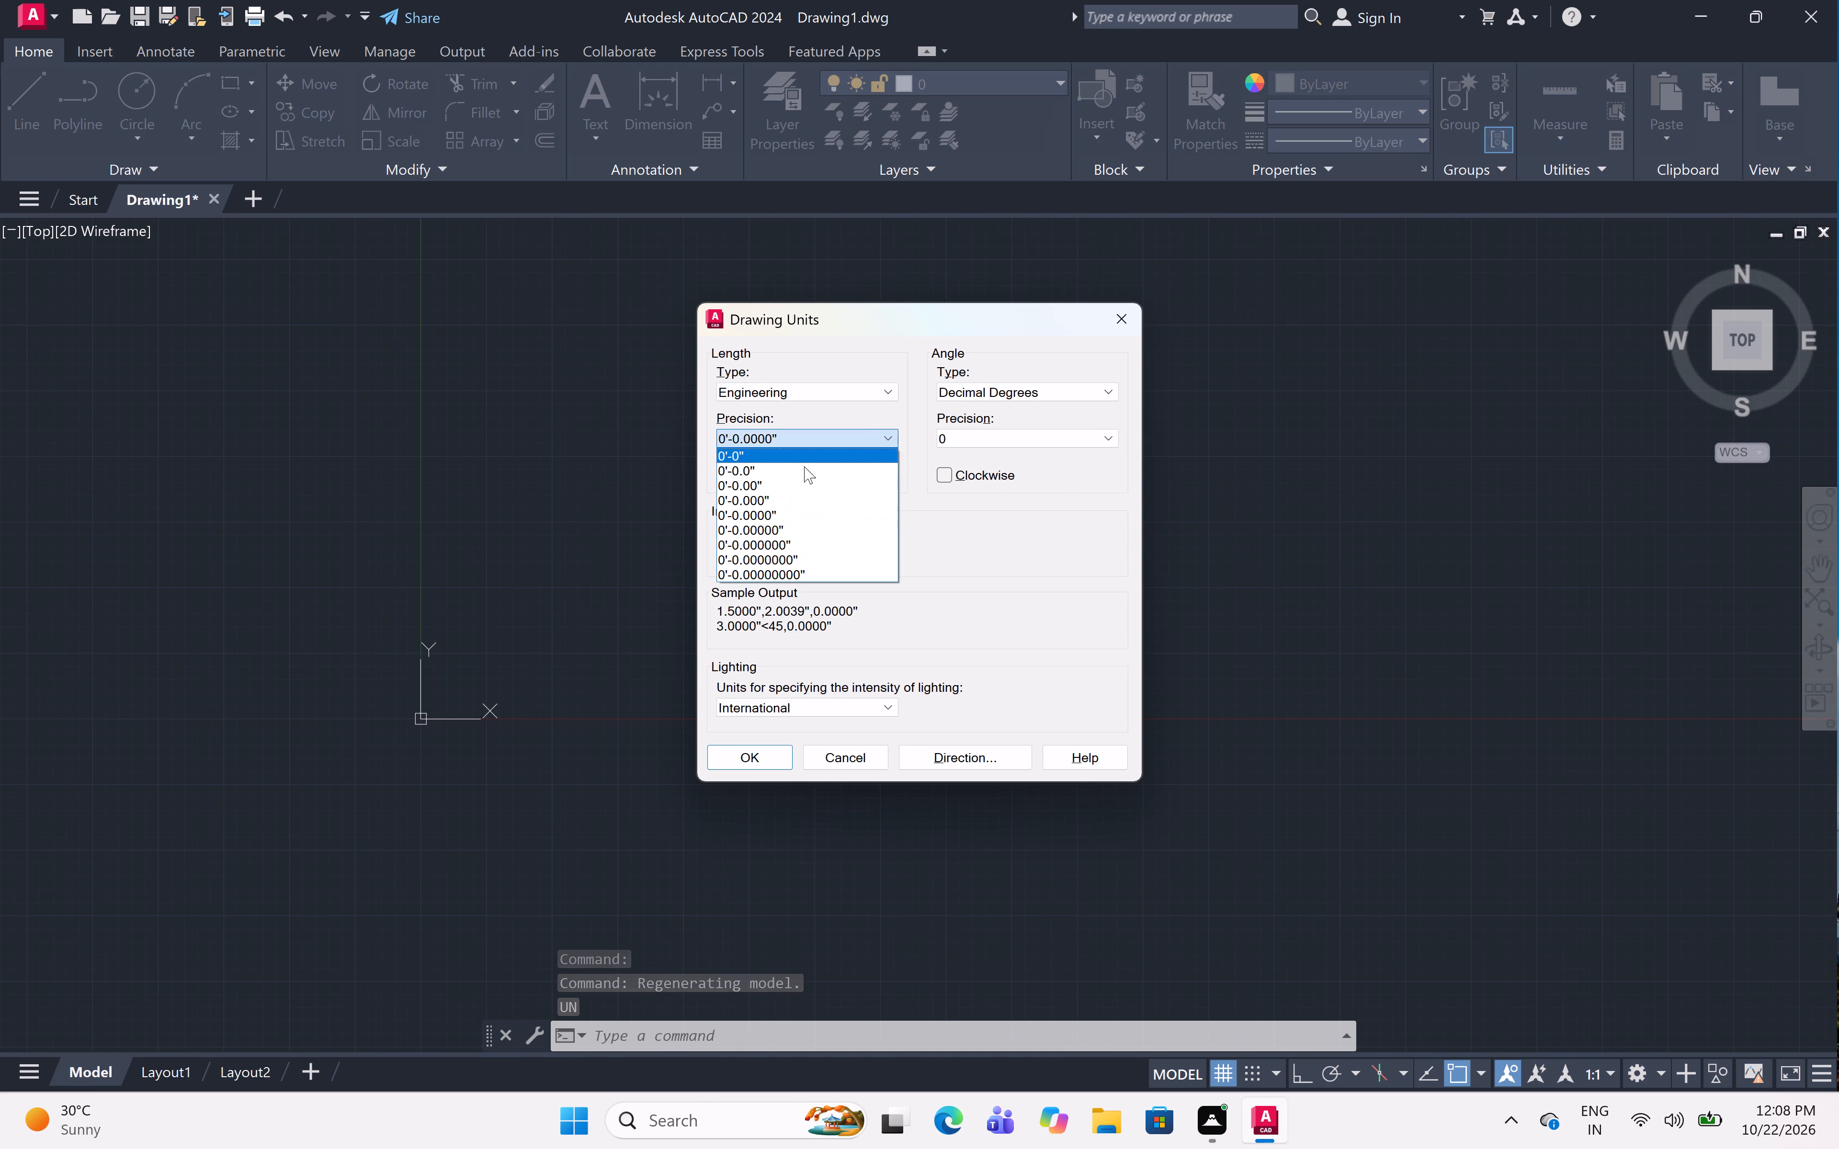
click(804, 468)
click(739, 756)
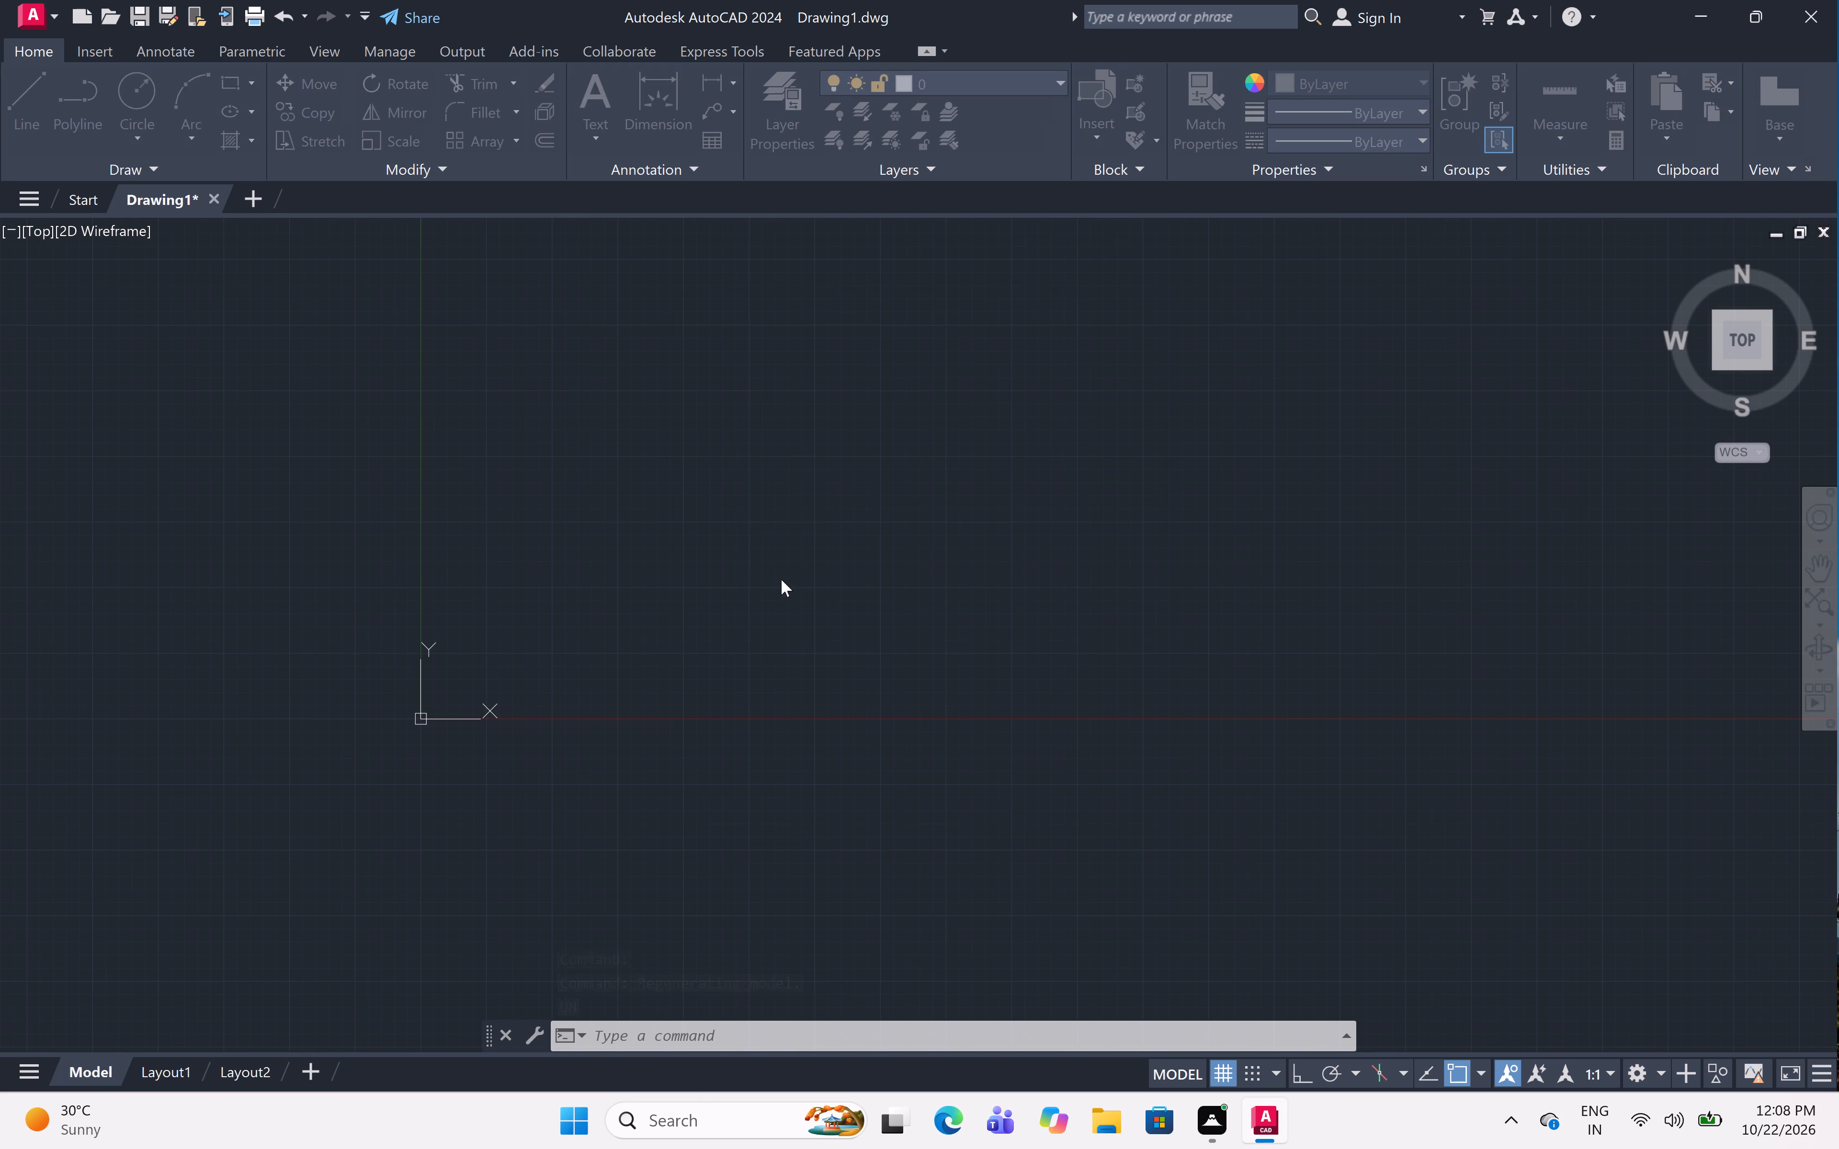
Draw one horizontal and one vertical construction line that cross near the origin.
middle_drag(799, 496, 794, 592)
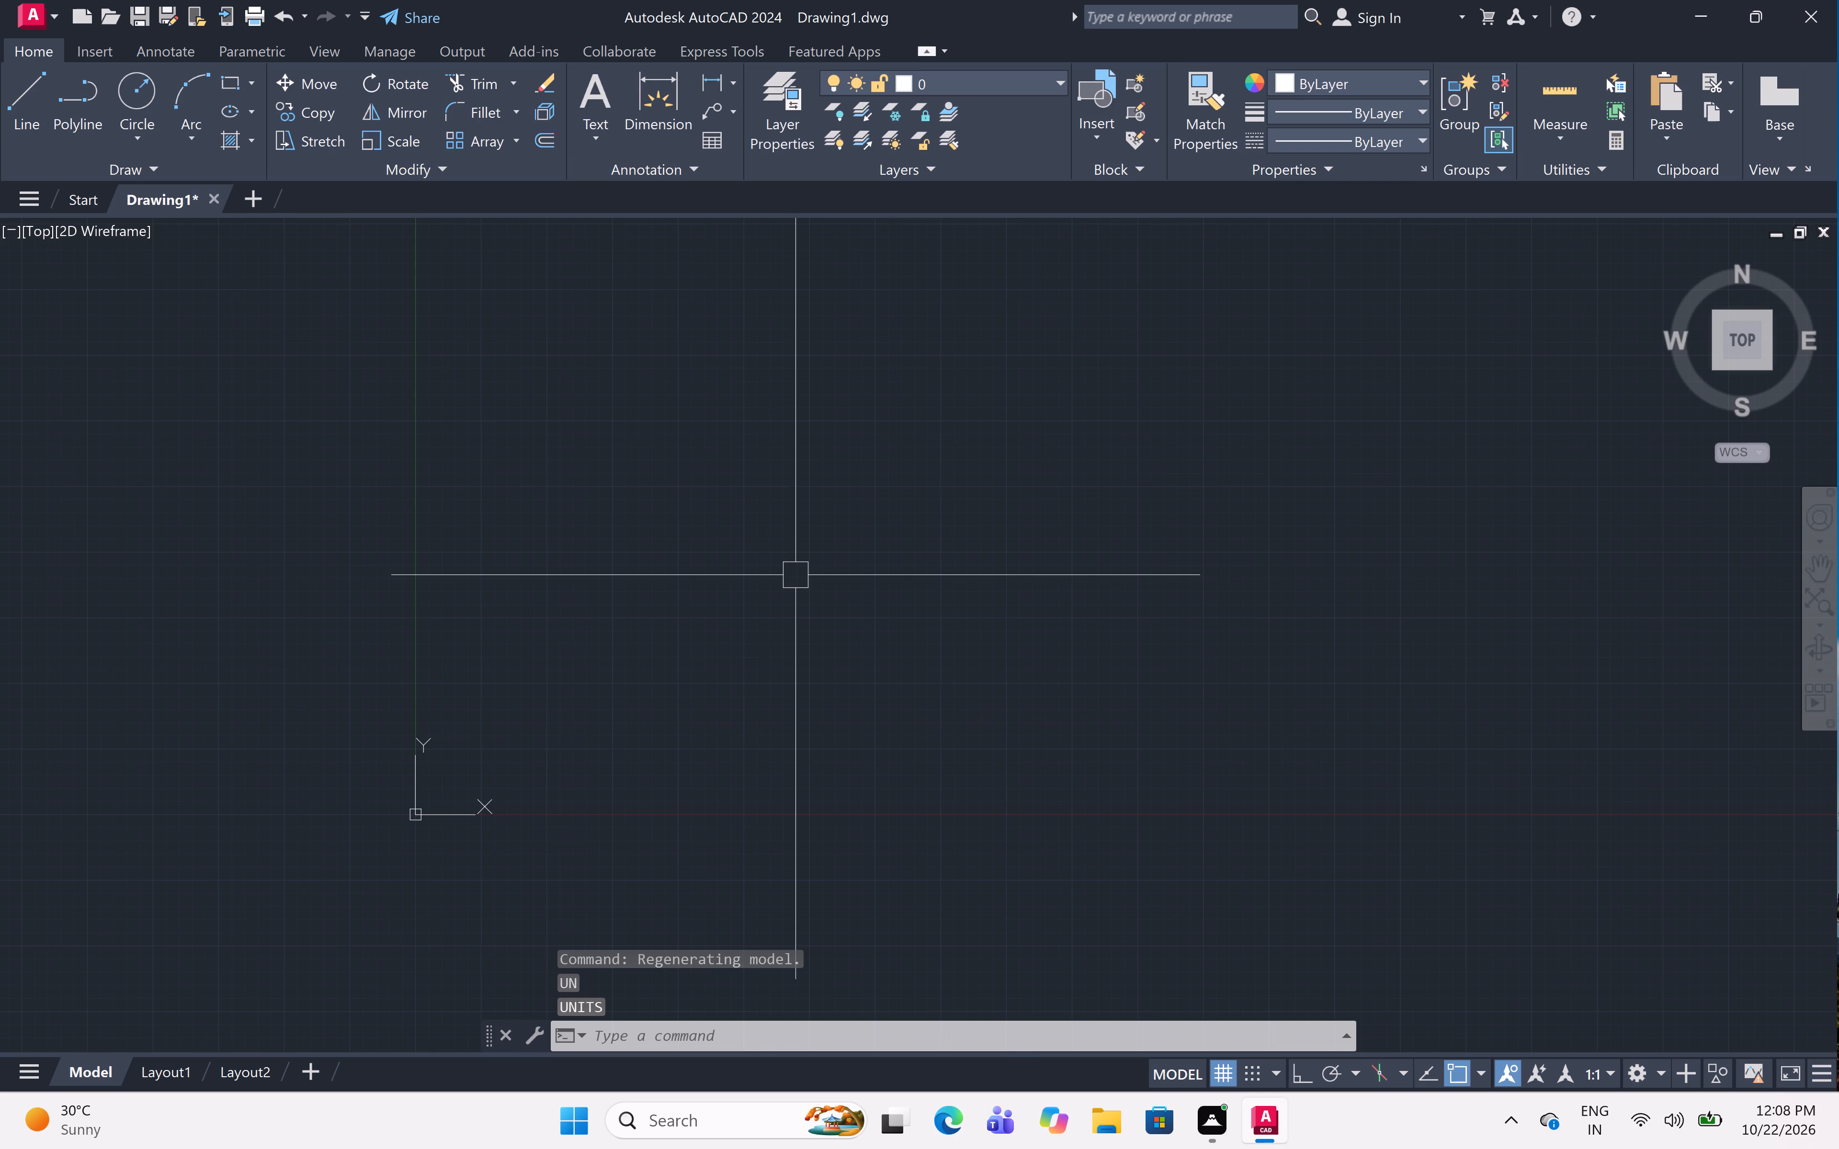
key(x)
key(l)
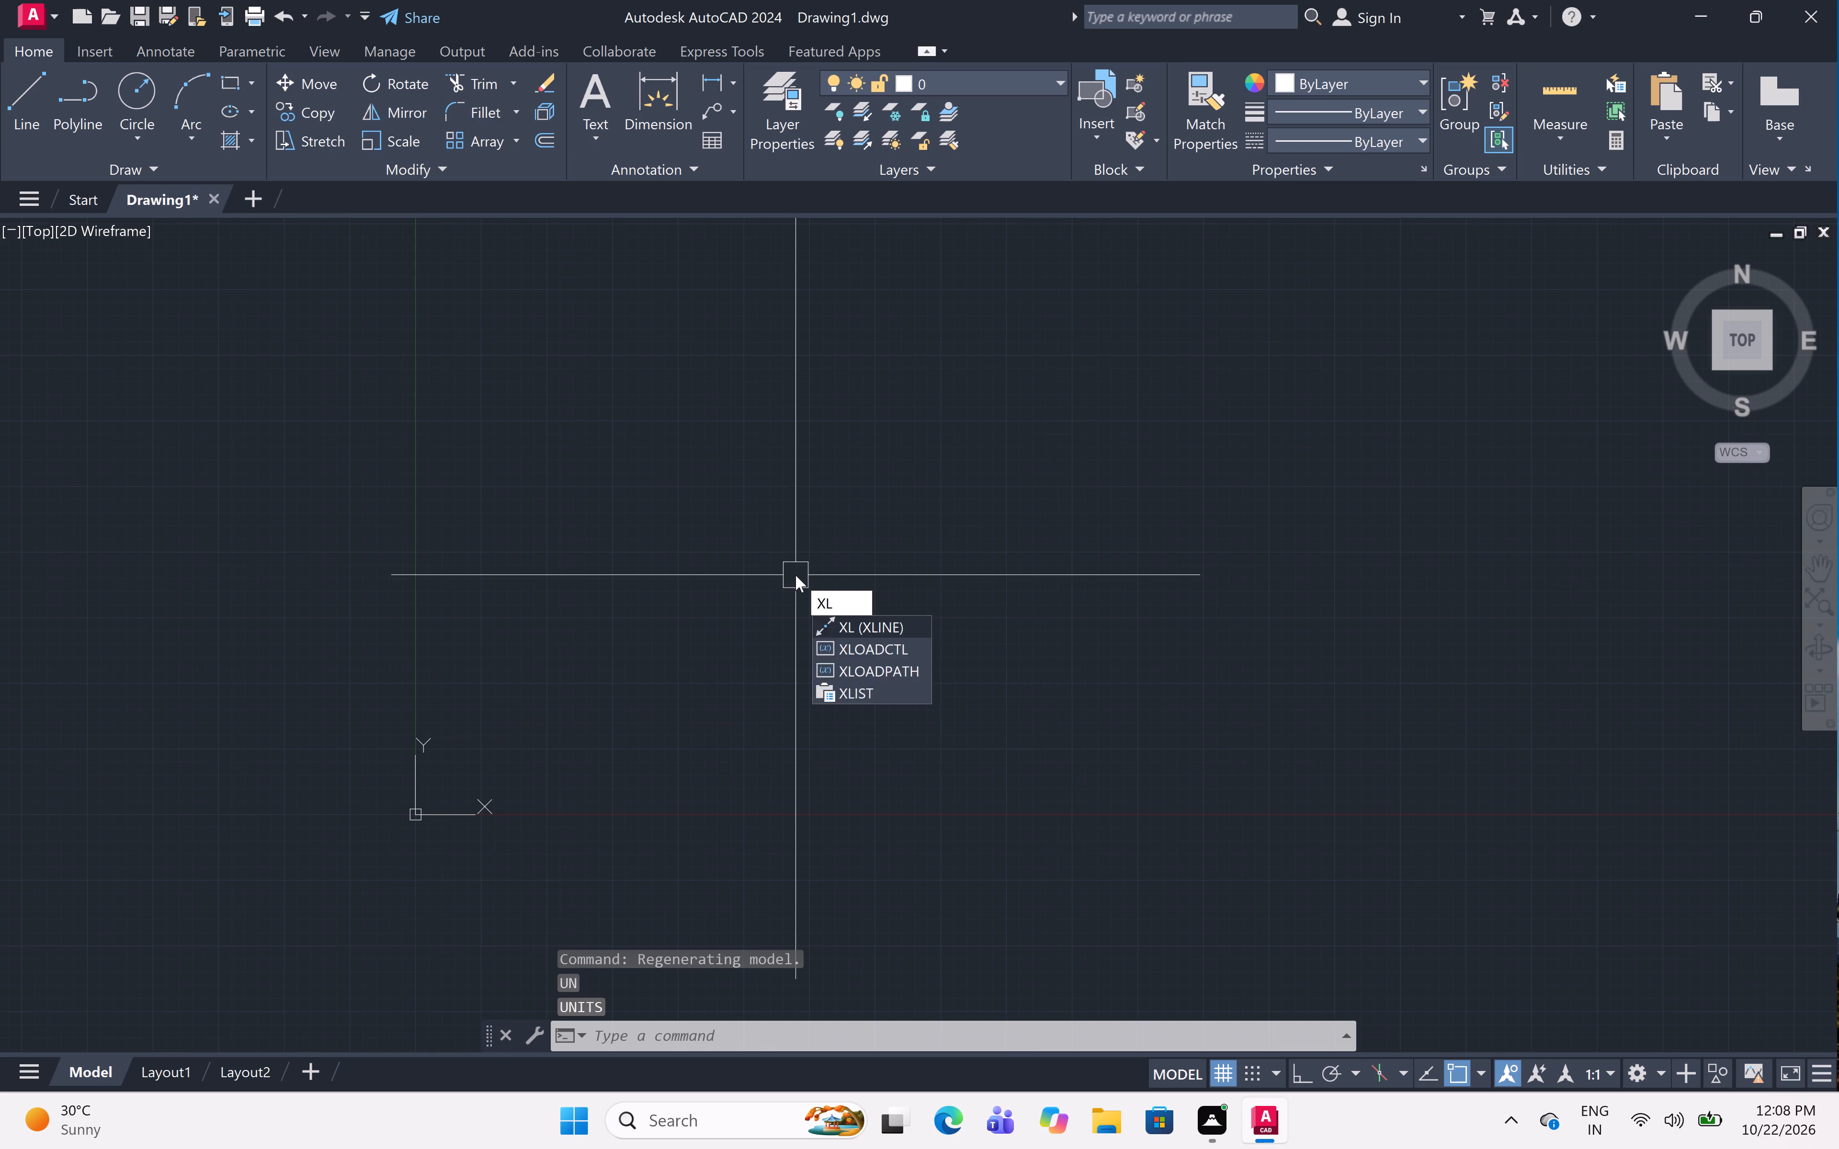
key(space)
text(h)
key(space)
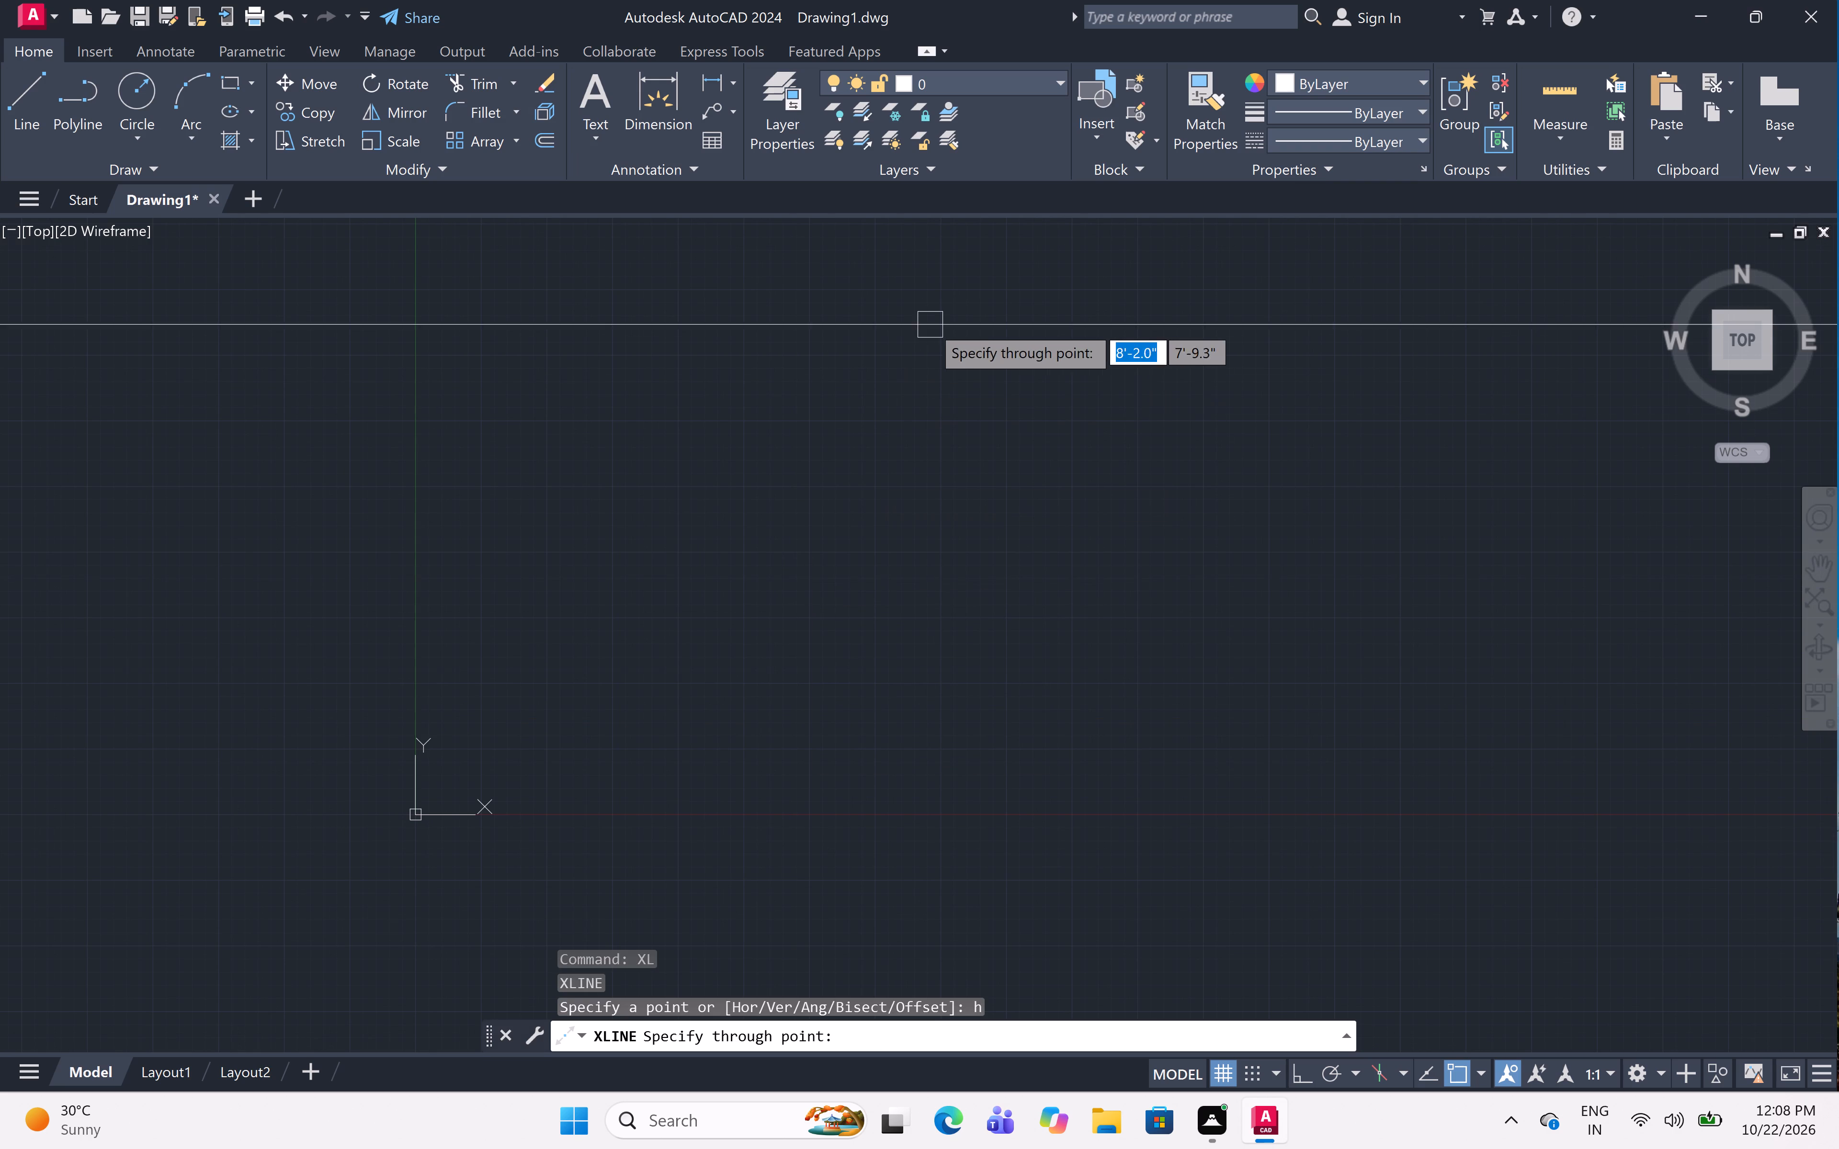
click(915, 302)
key(space)
key(space)
text(v)
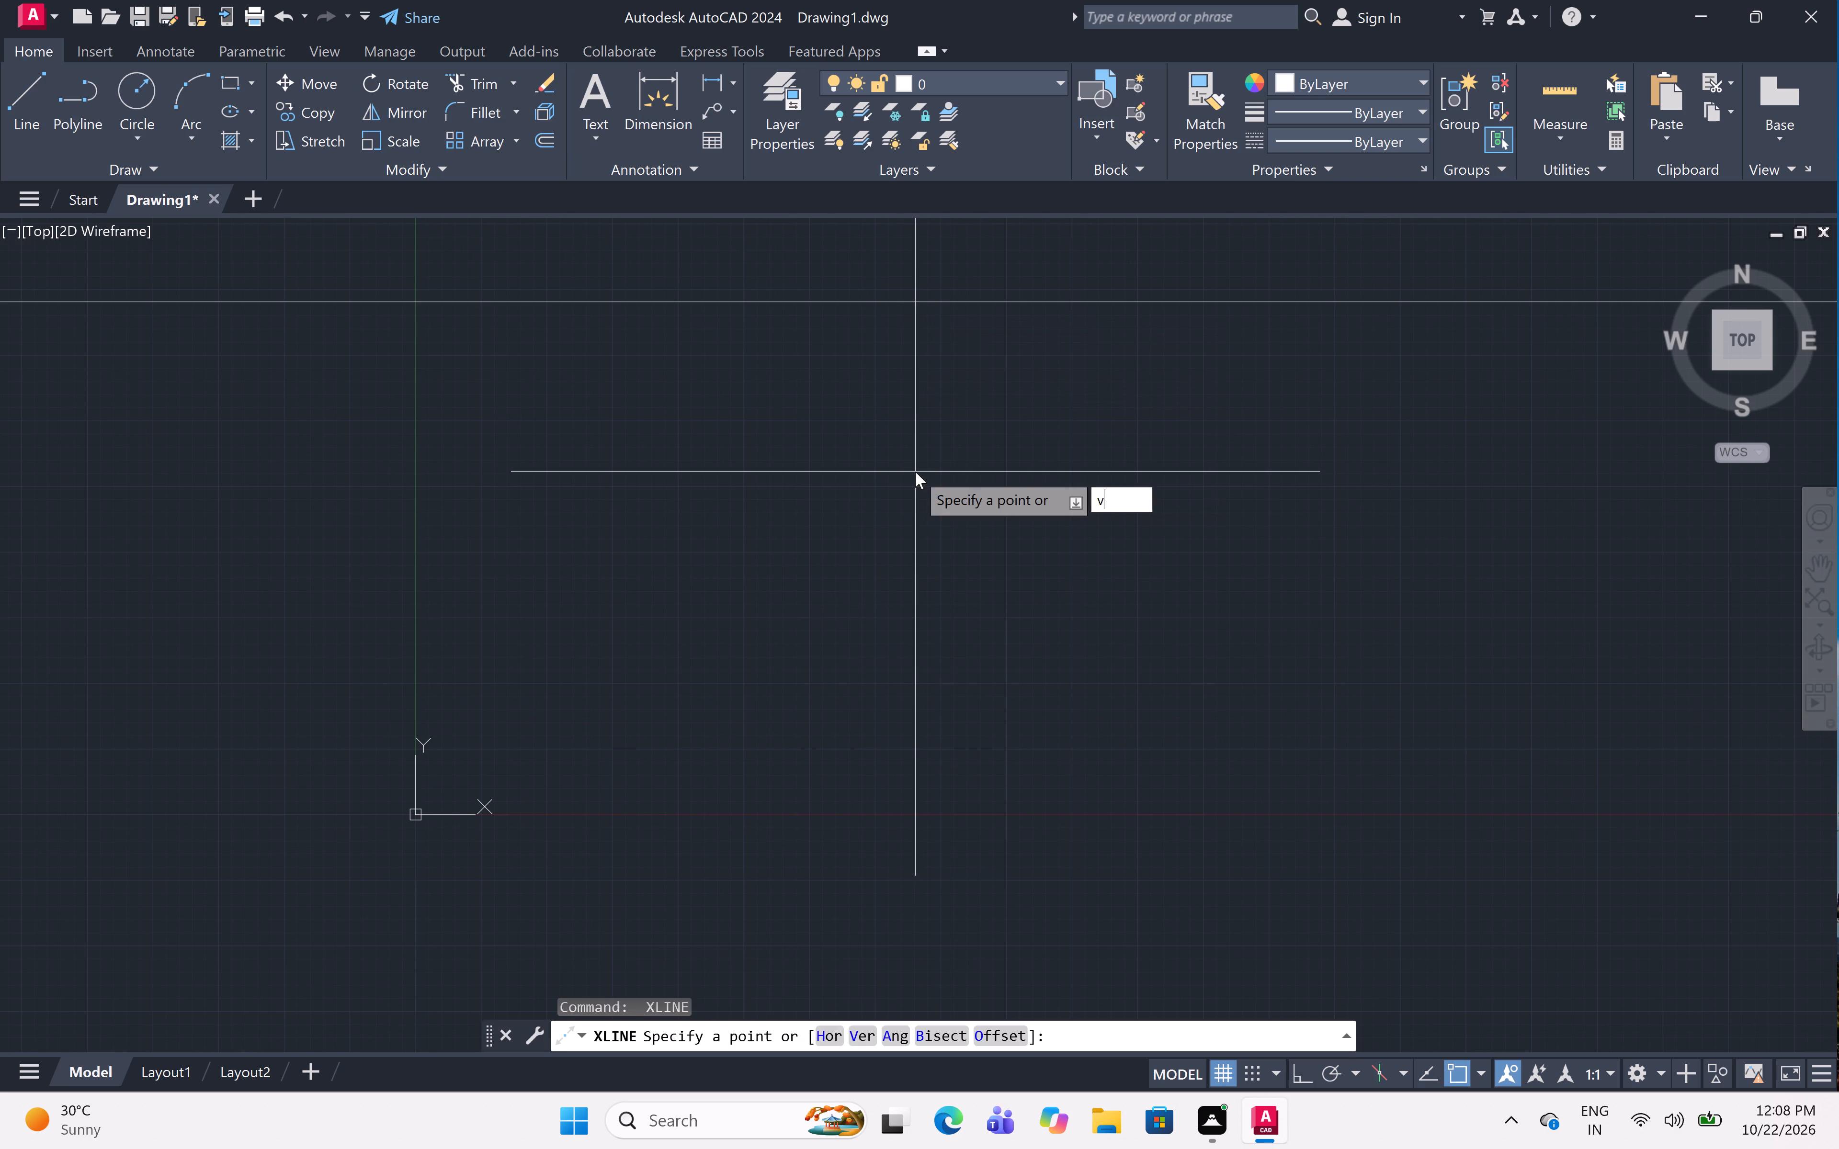
key(space)
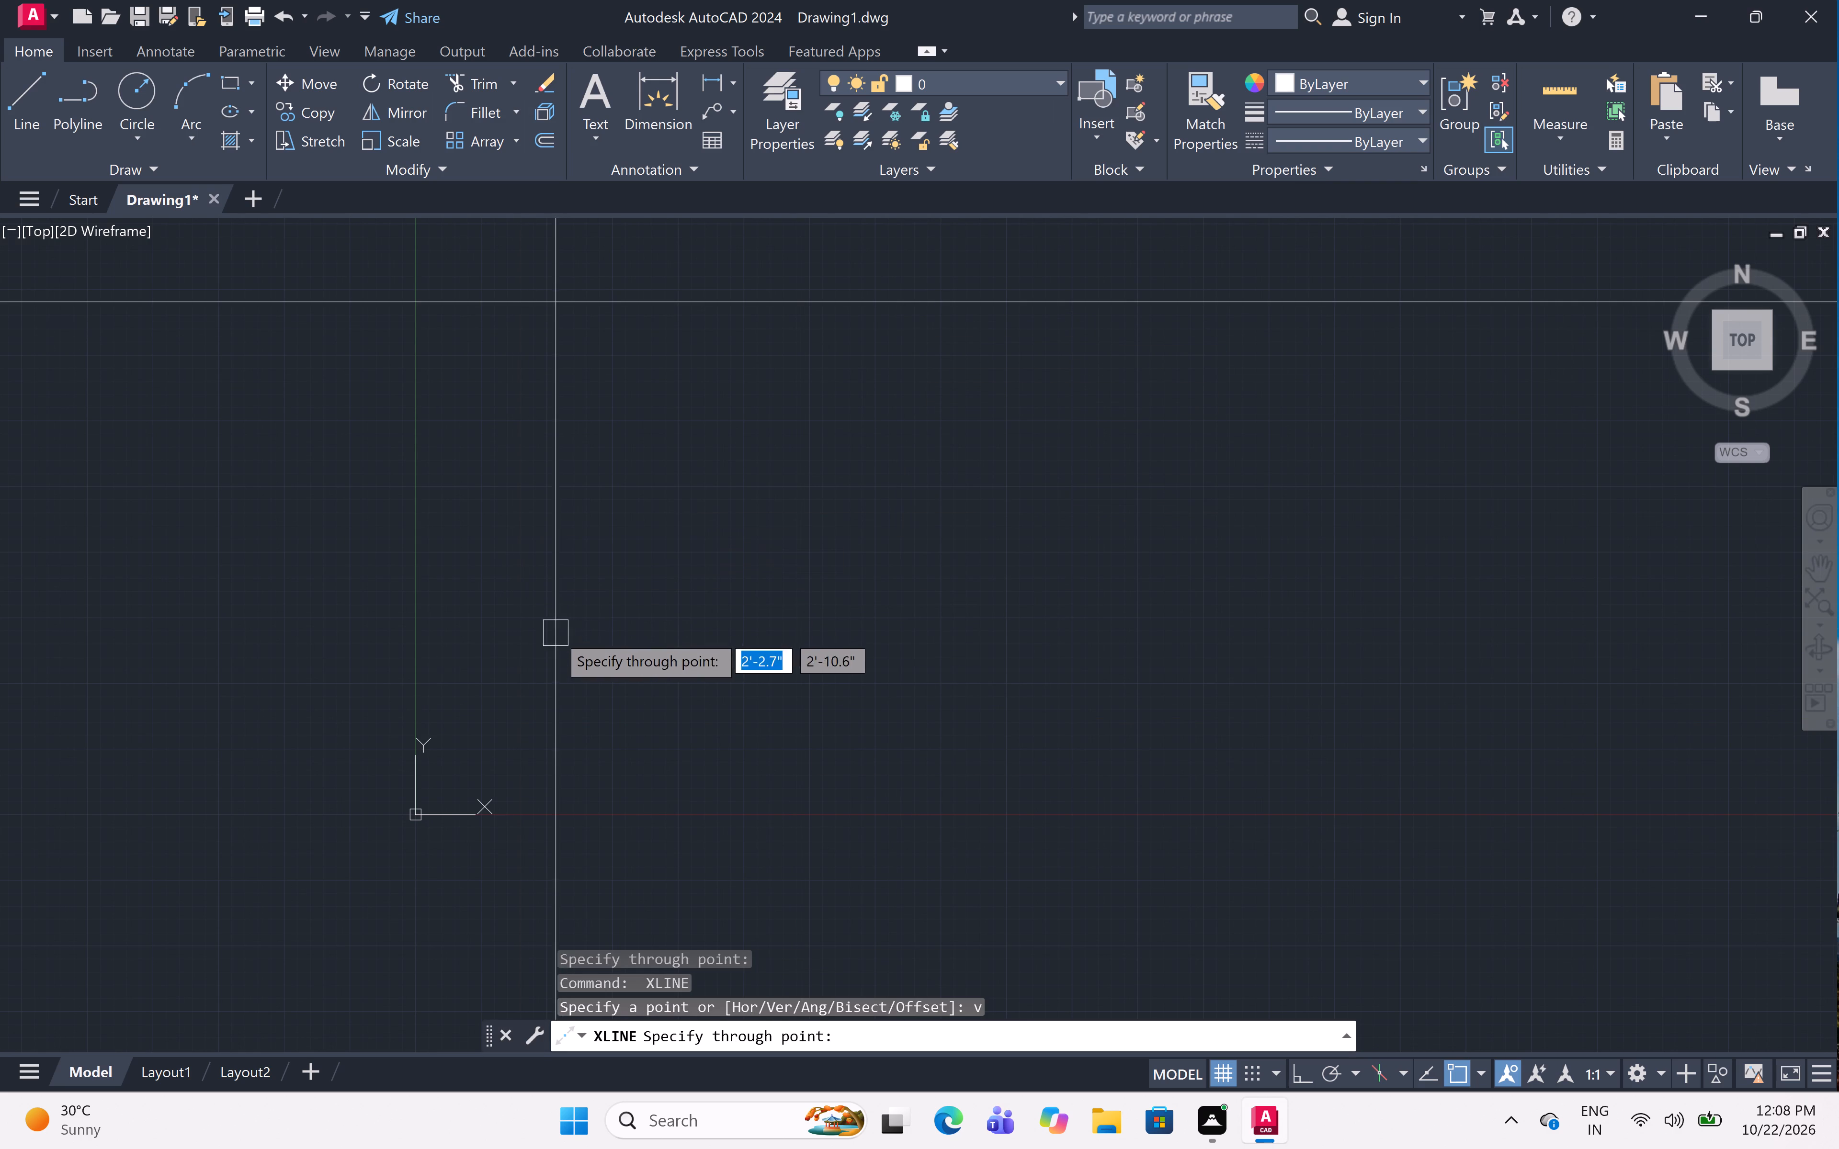
click(556, 633)
key(Escape)
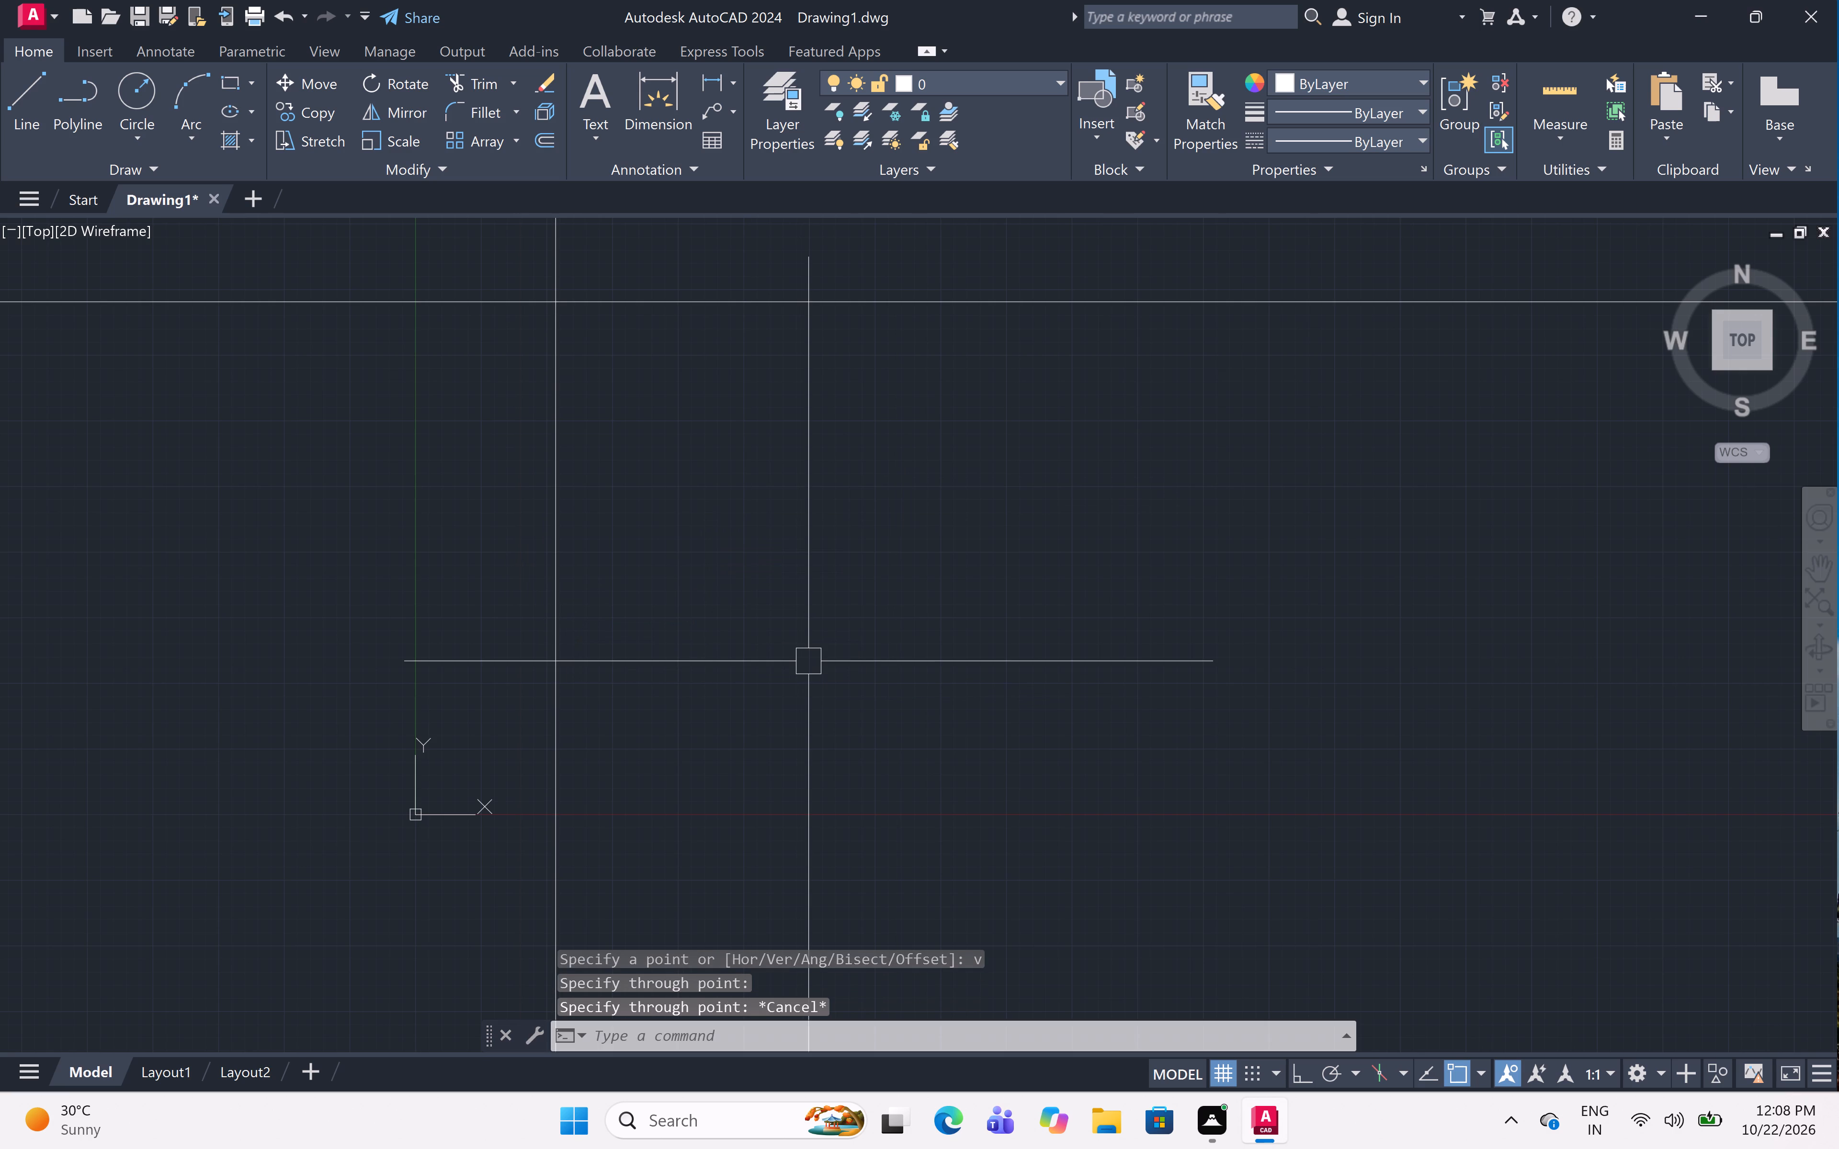
Trim the vertical construction line above the crossing and the horizontal one left of it, leaving the plan's upper-left corner.
text(tr)
key(space)
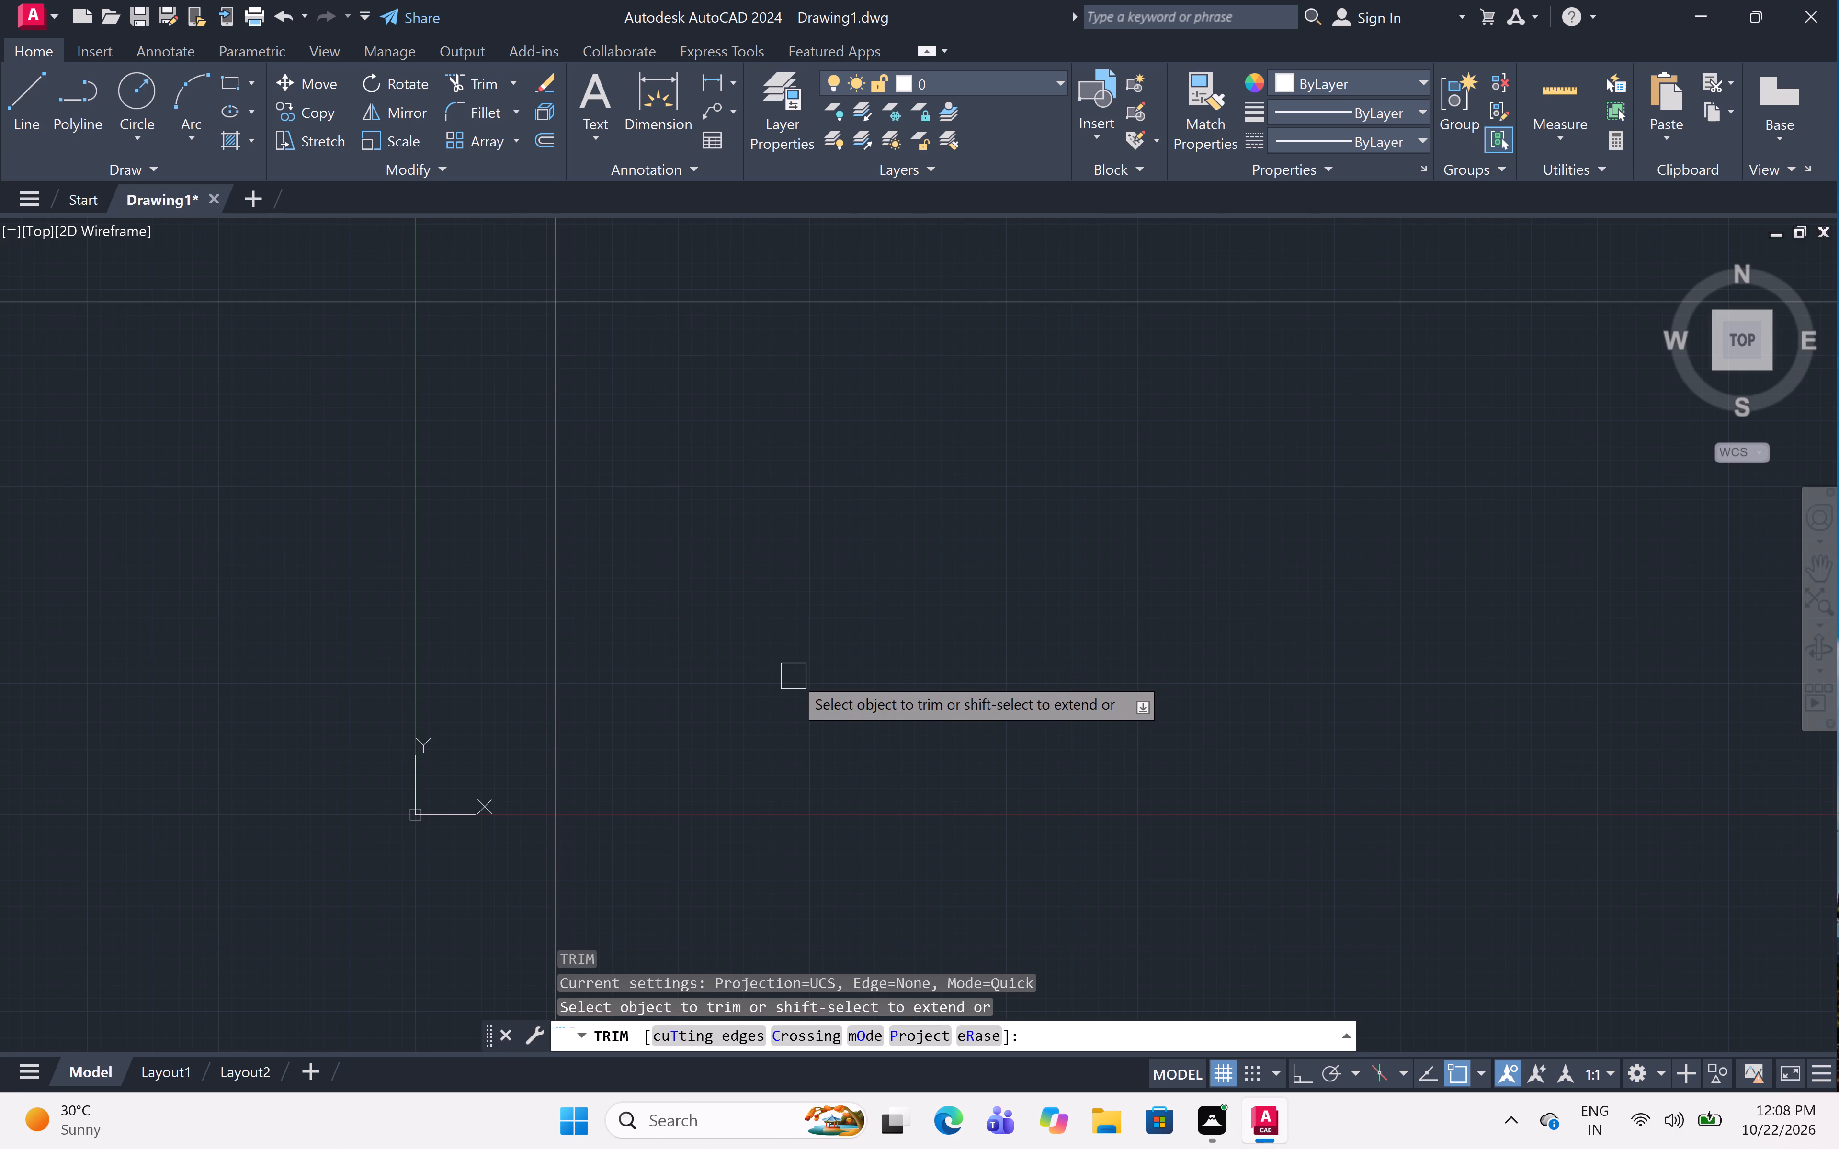
scroll(738, 579, down, 2)
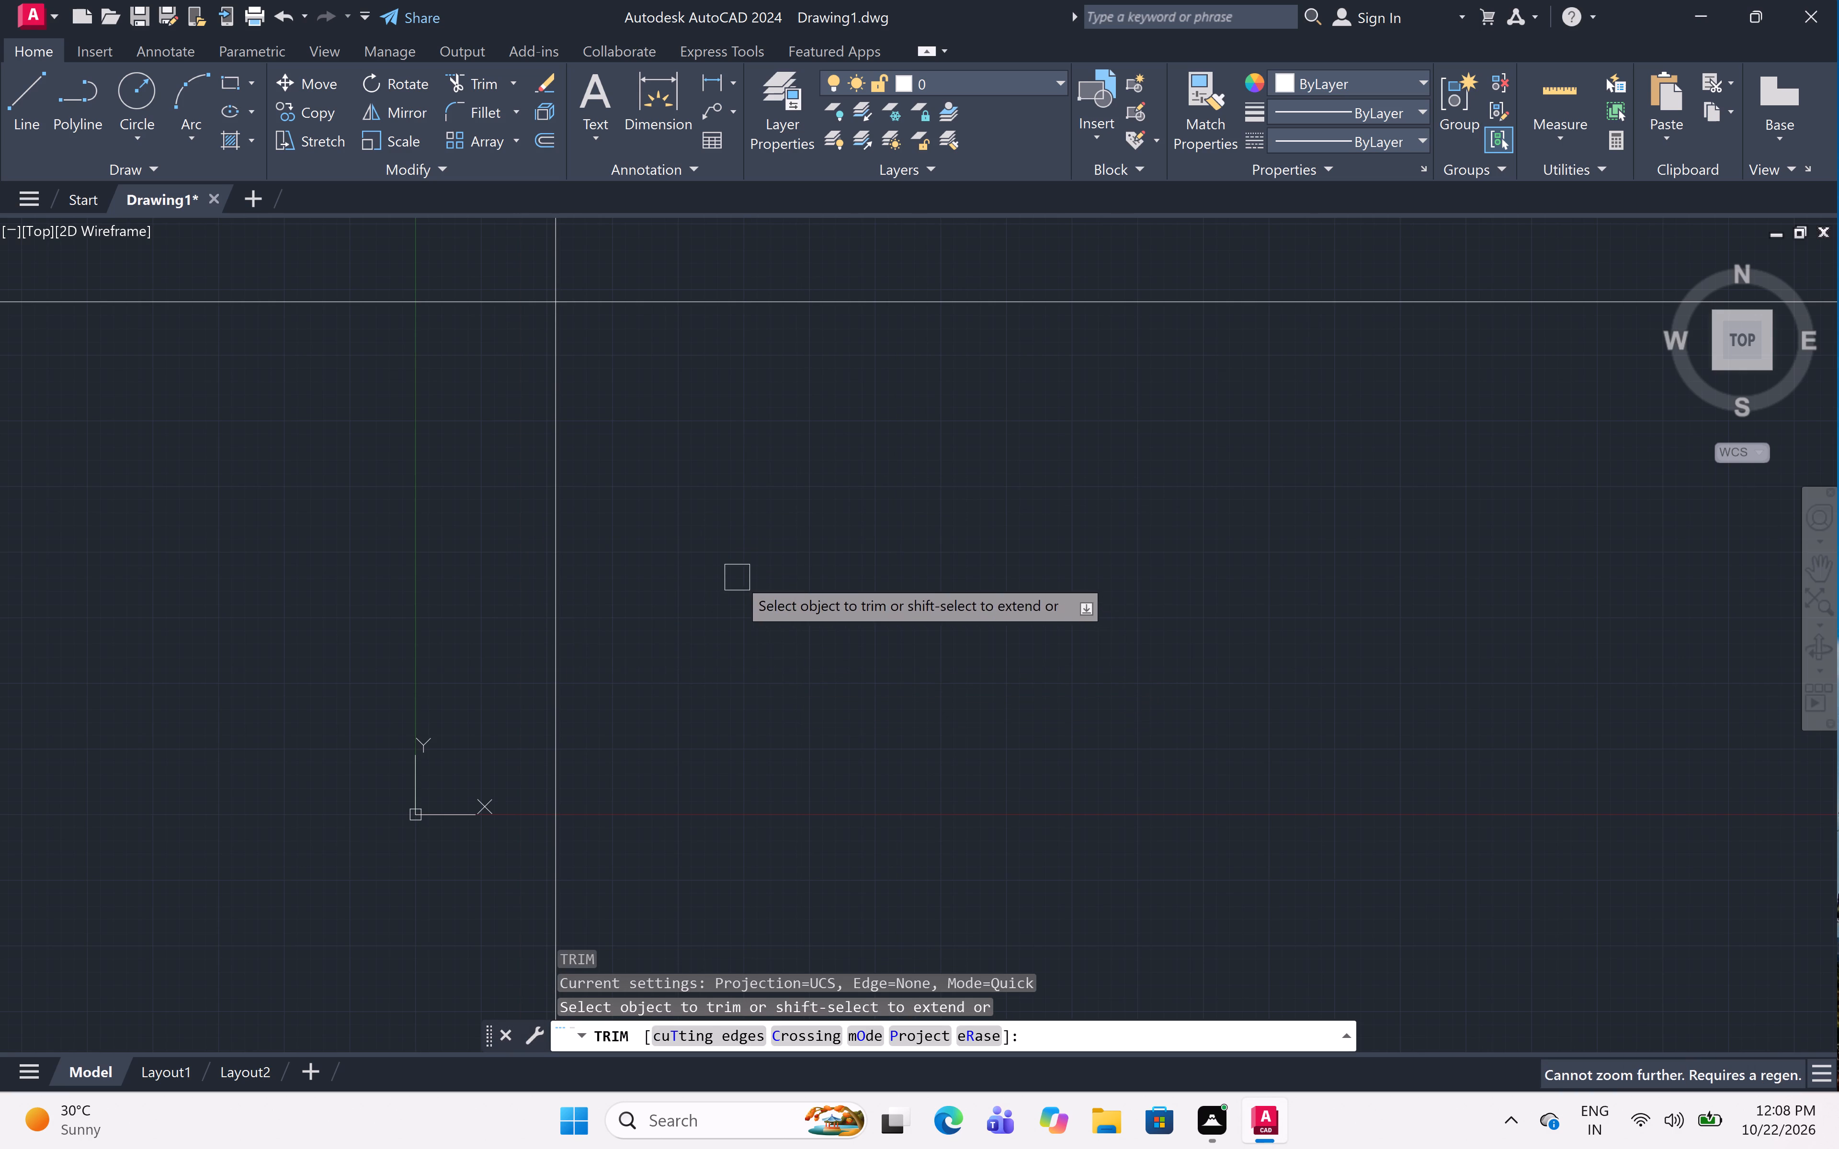
middle_drag(737, 577, 828, 781)
click(596, 346)
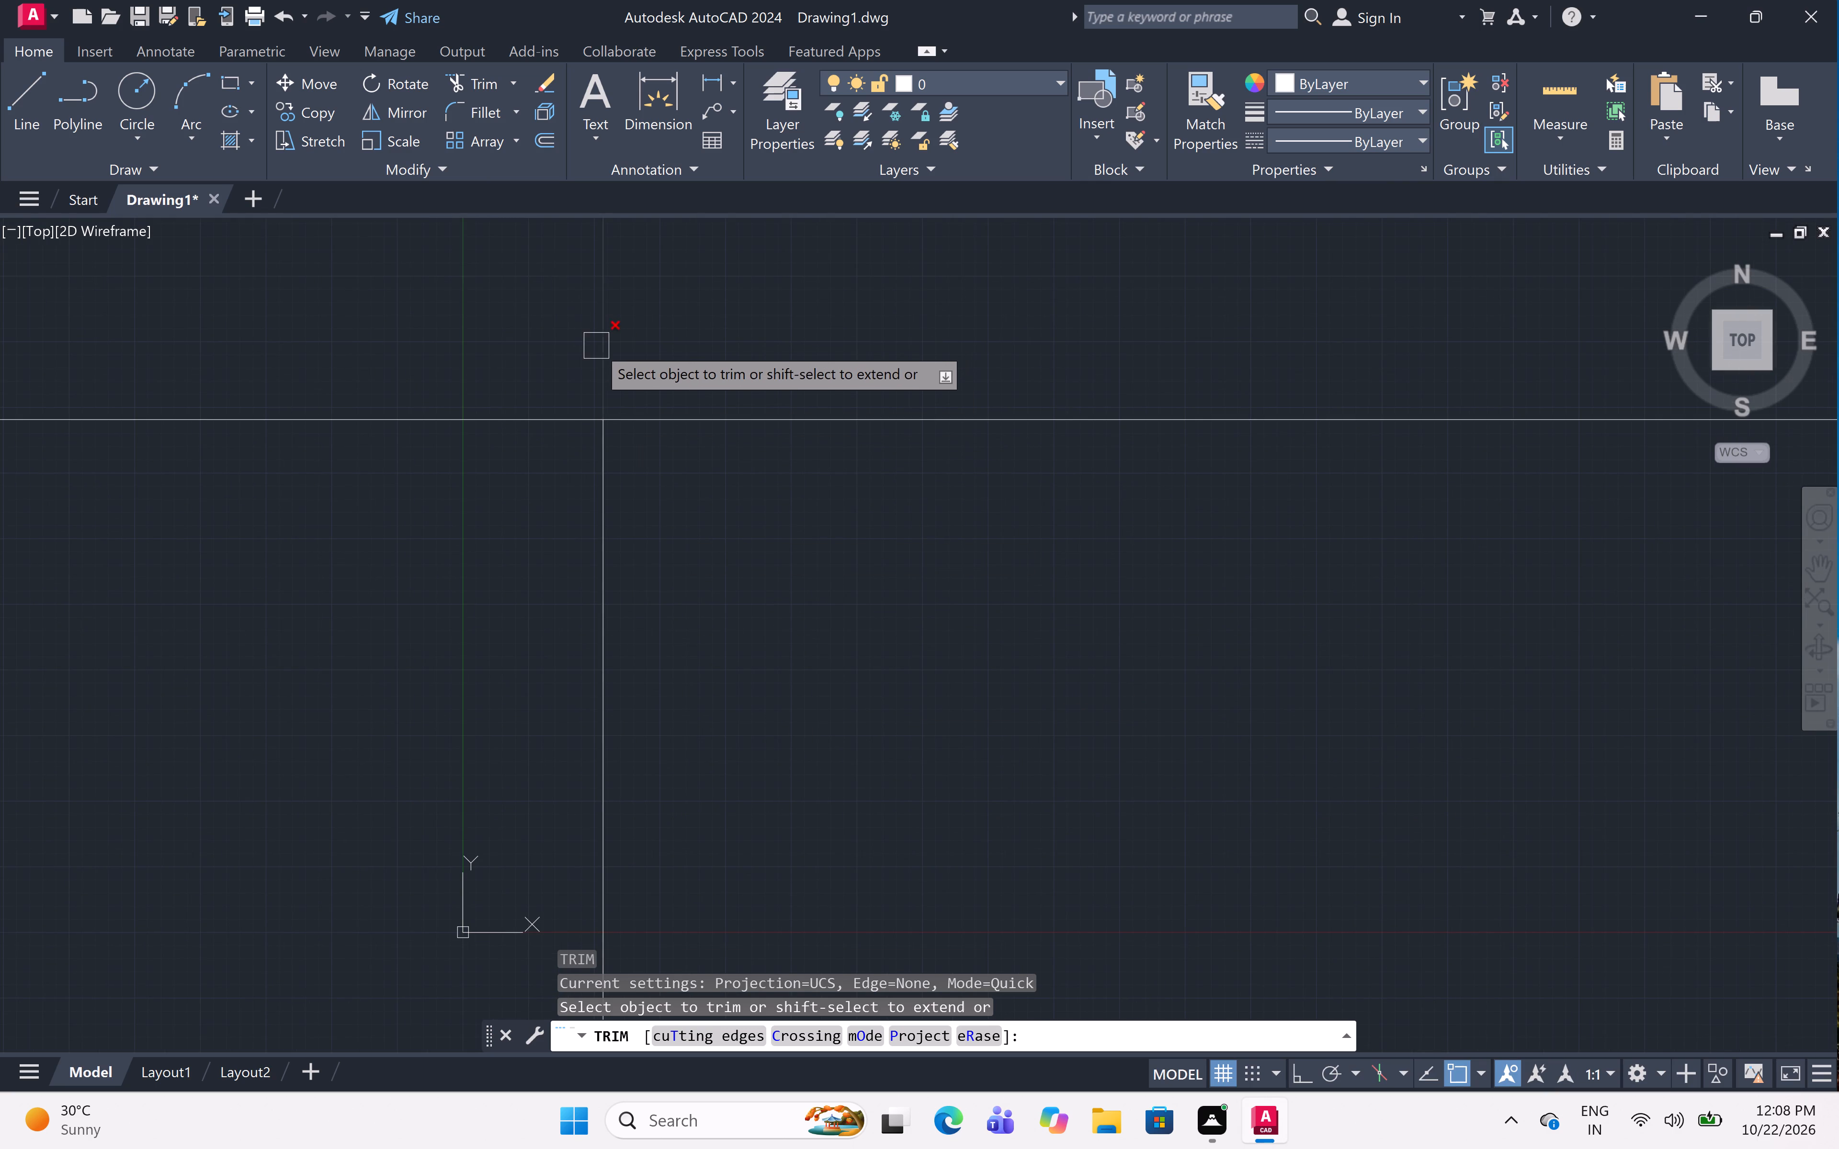
click(506, 413)
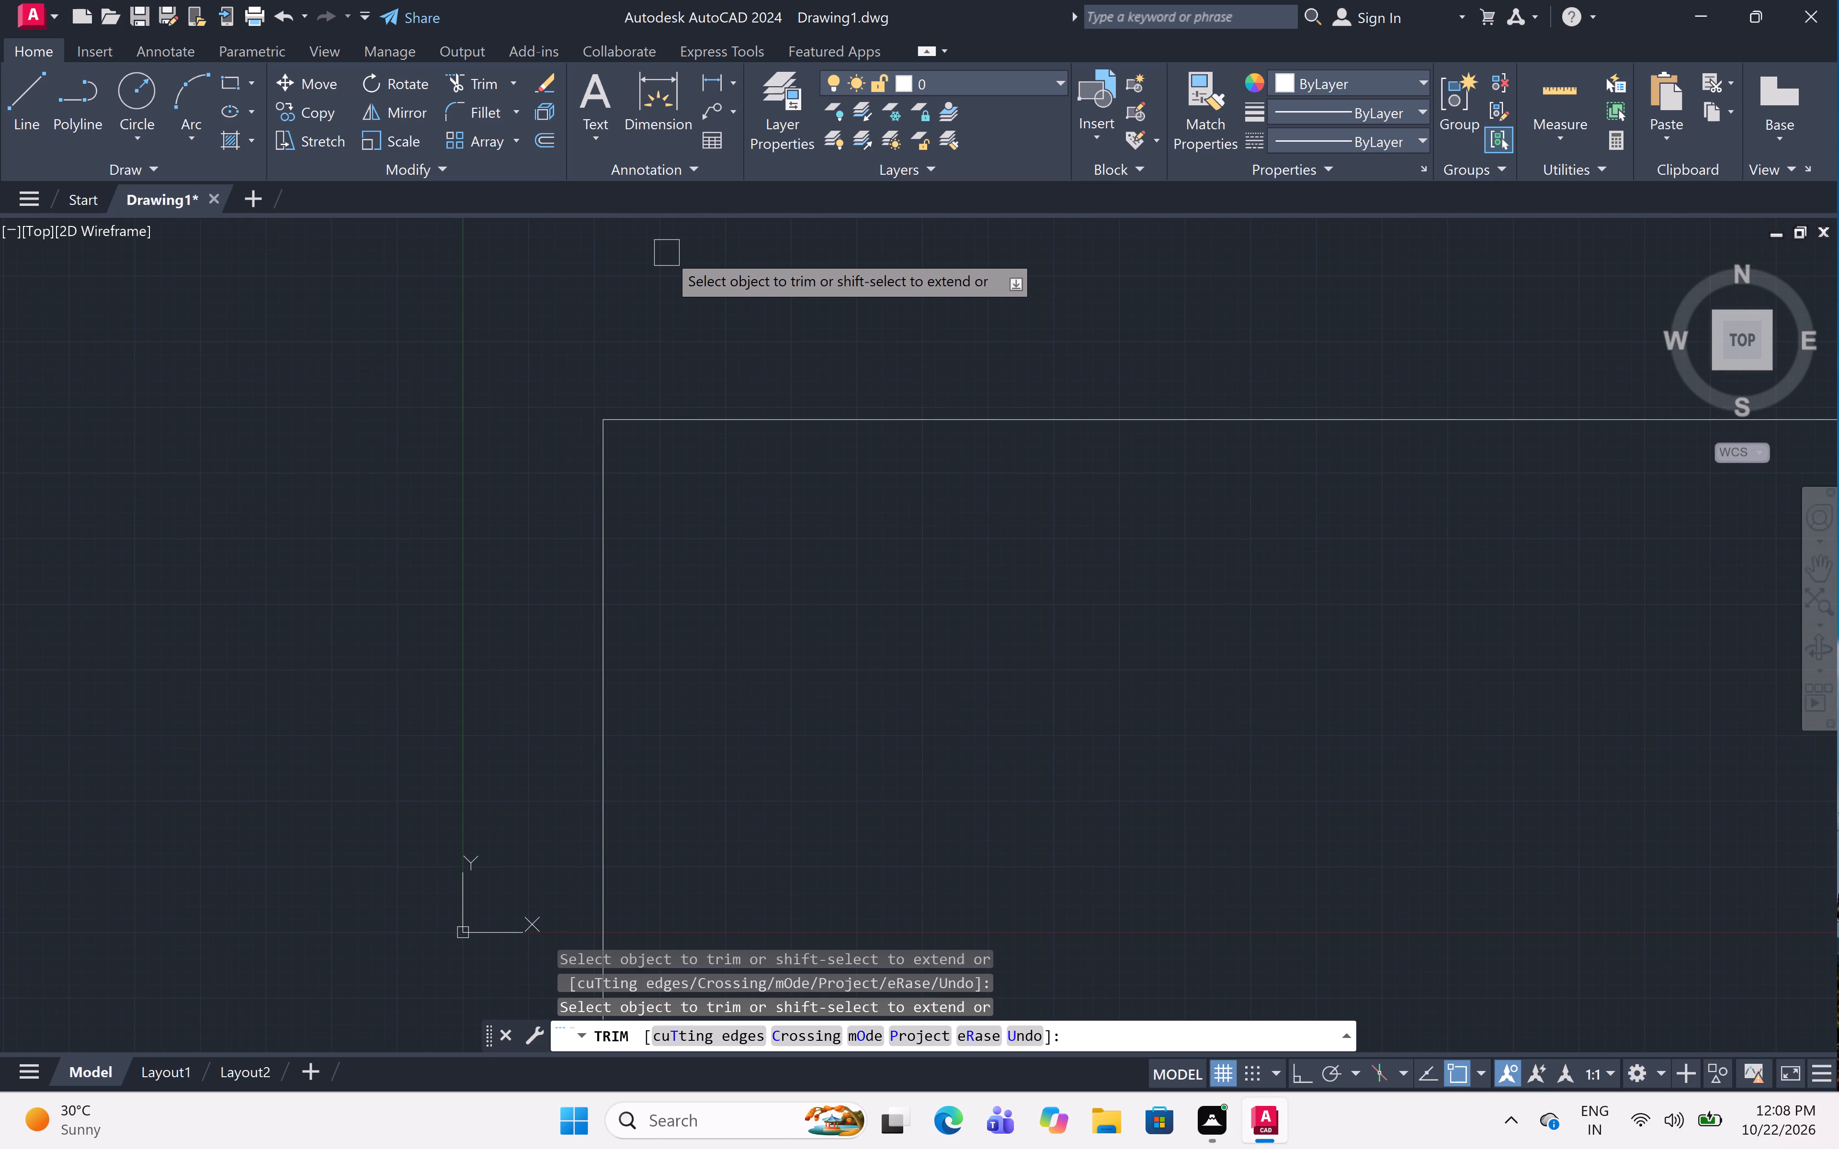
key(Escape)
Offset the vertical and horizontal corner lines 9" toward the plan's interior to form the outer wall thickness.
scroll(600, 436, up, 2)
scroll(660, 326, down, 2)
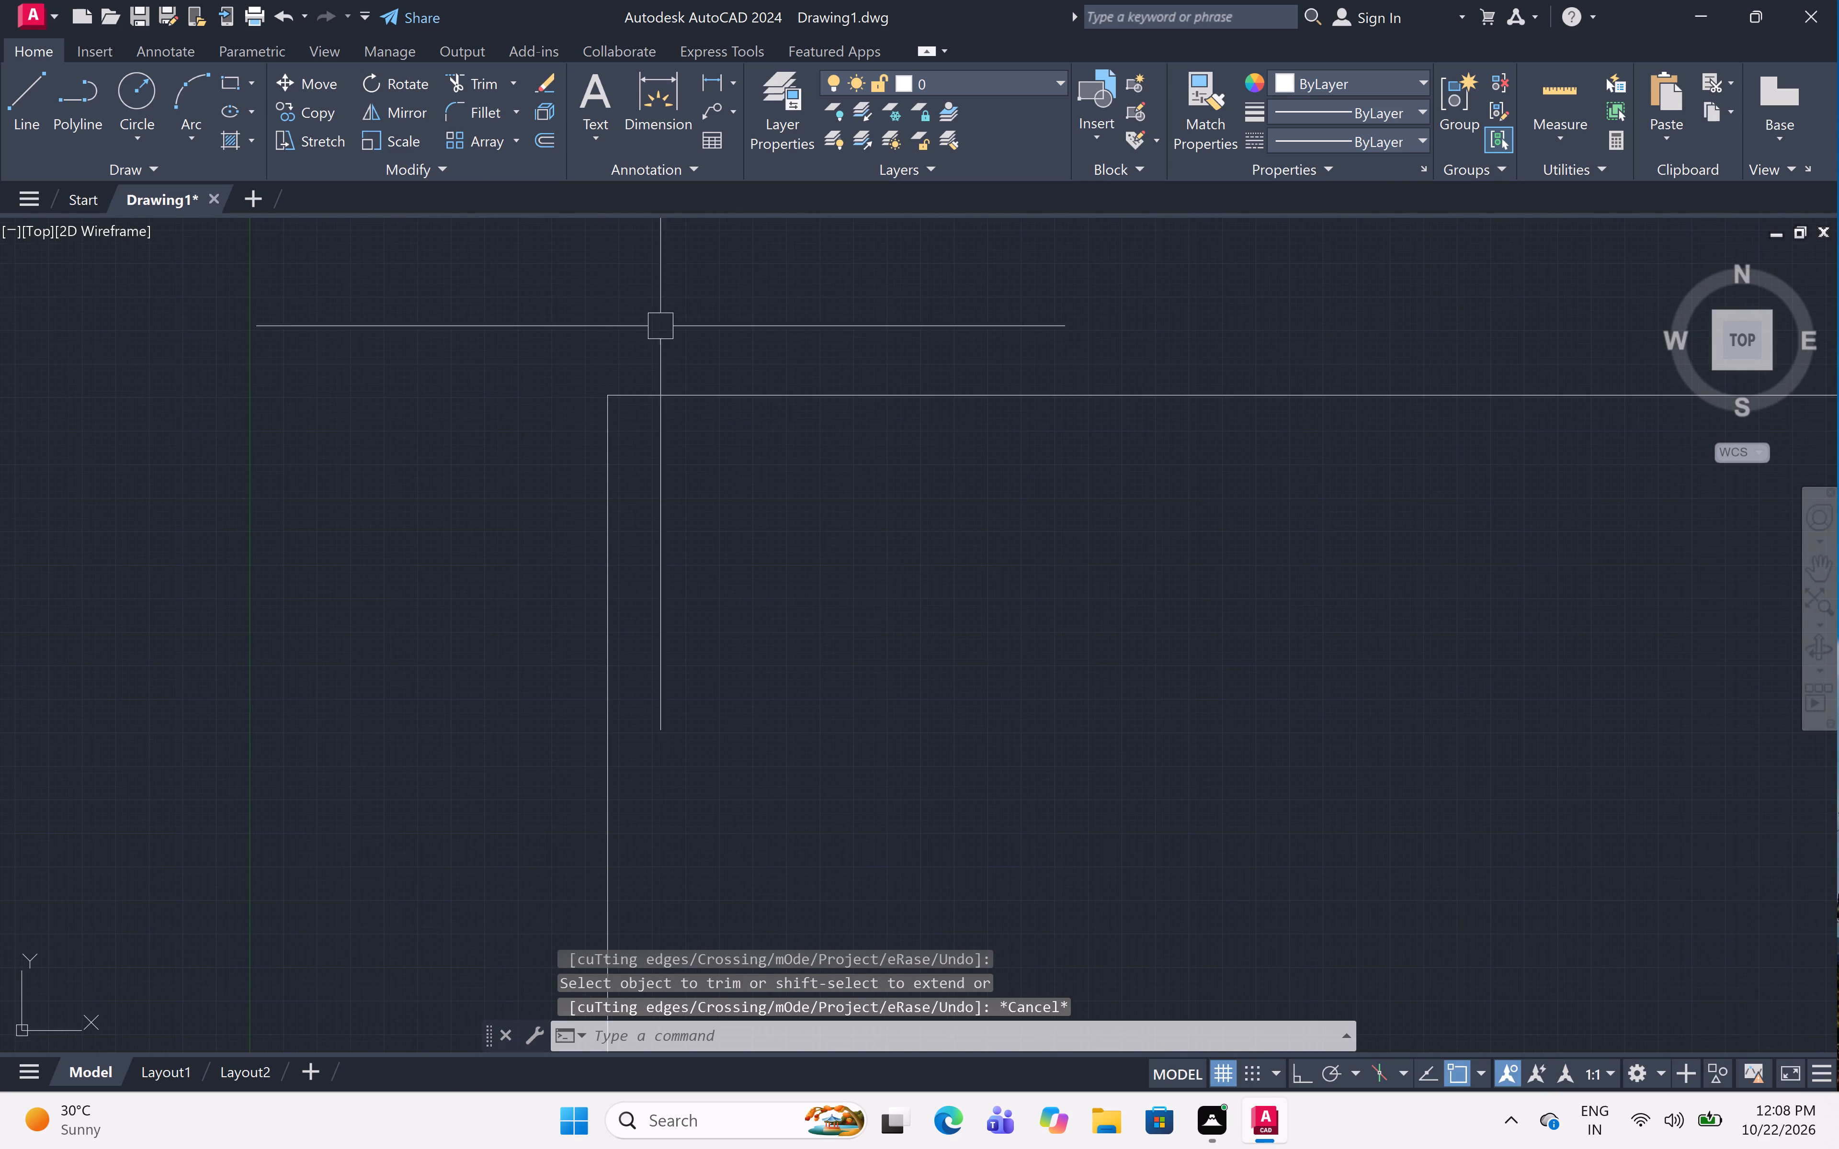
middle_drag(699, 503, 659, 509)
scroll(656, 305, up, 2)
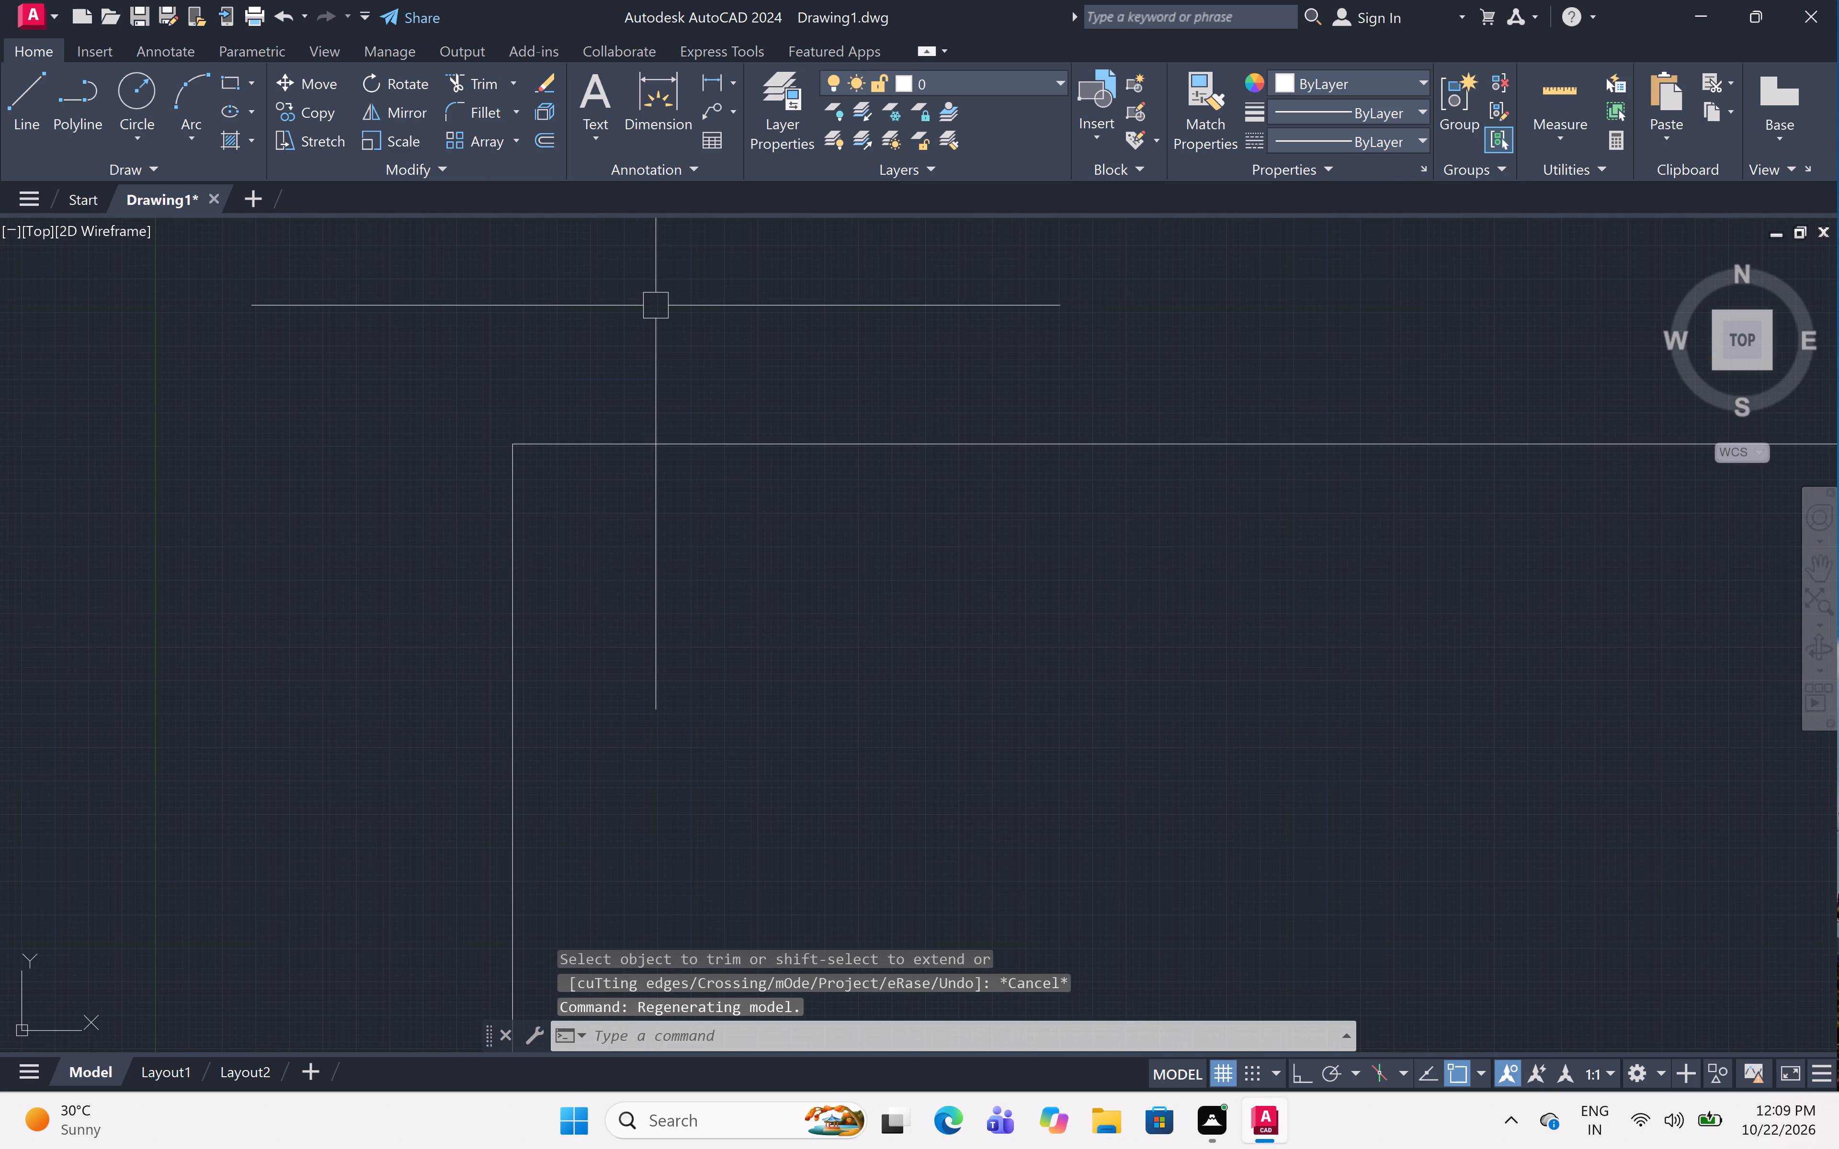
text(off)
key(space)
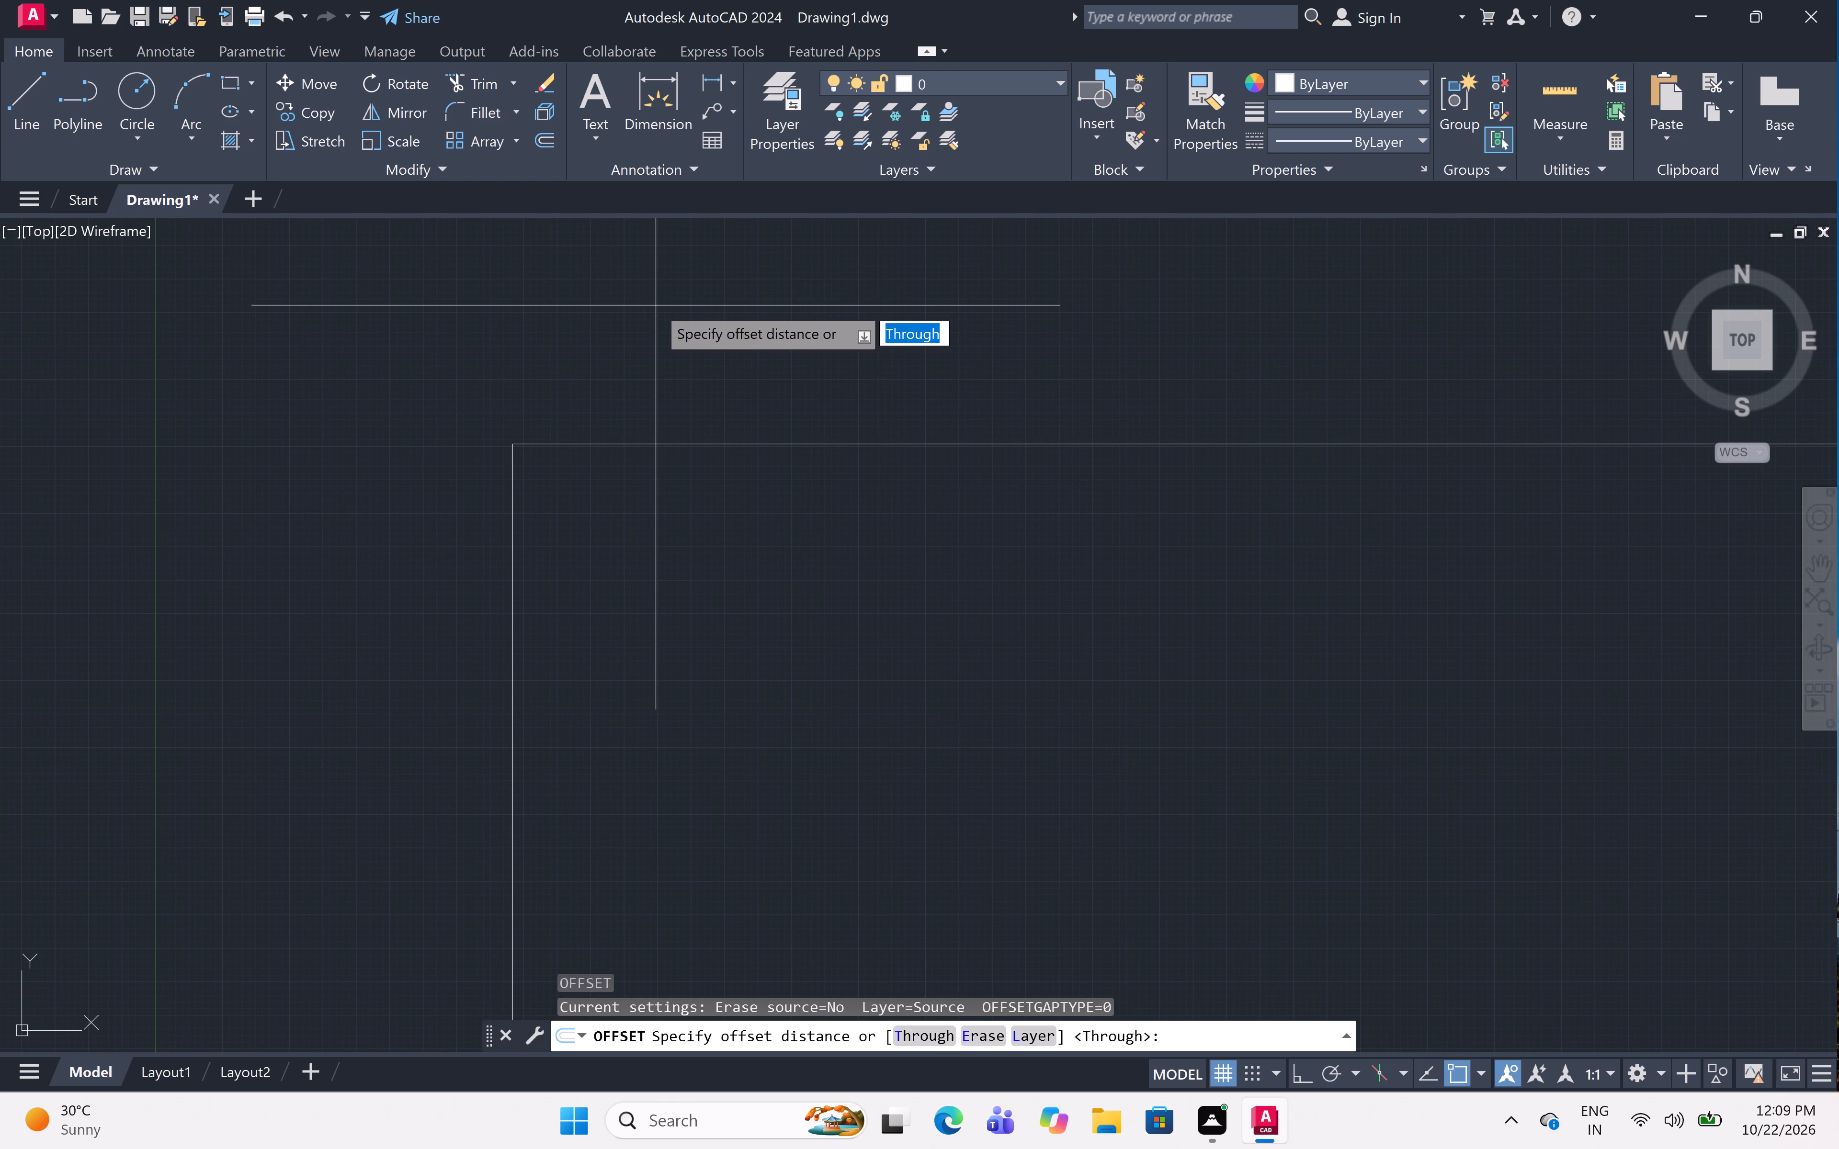
text(9")
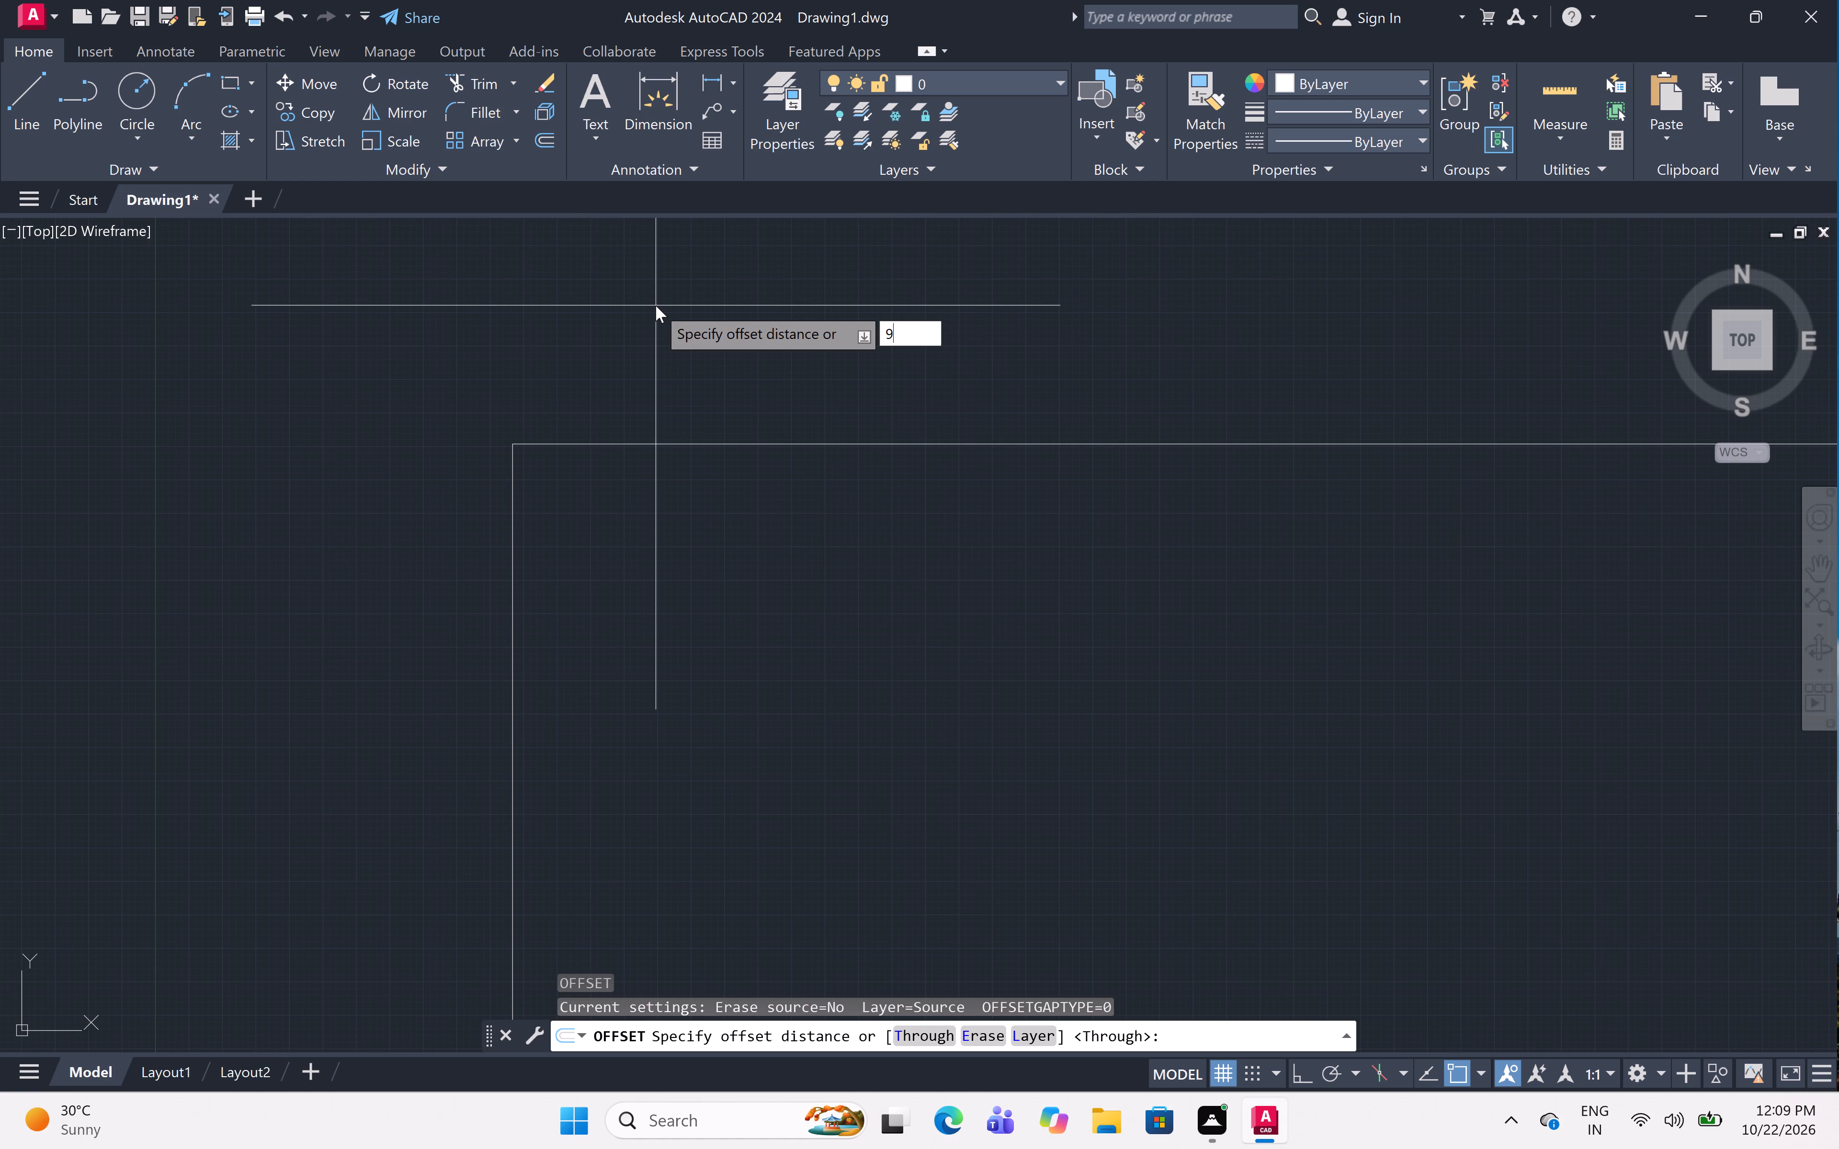
key(space)
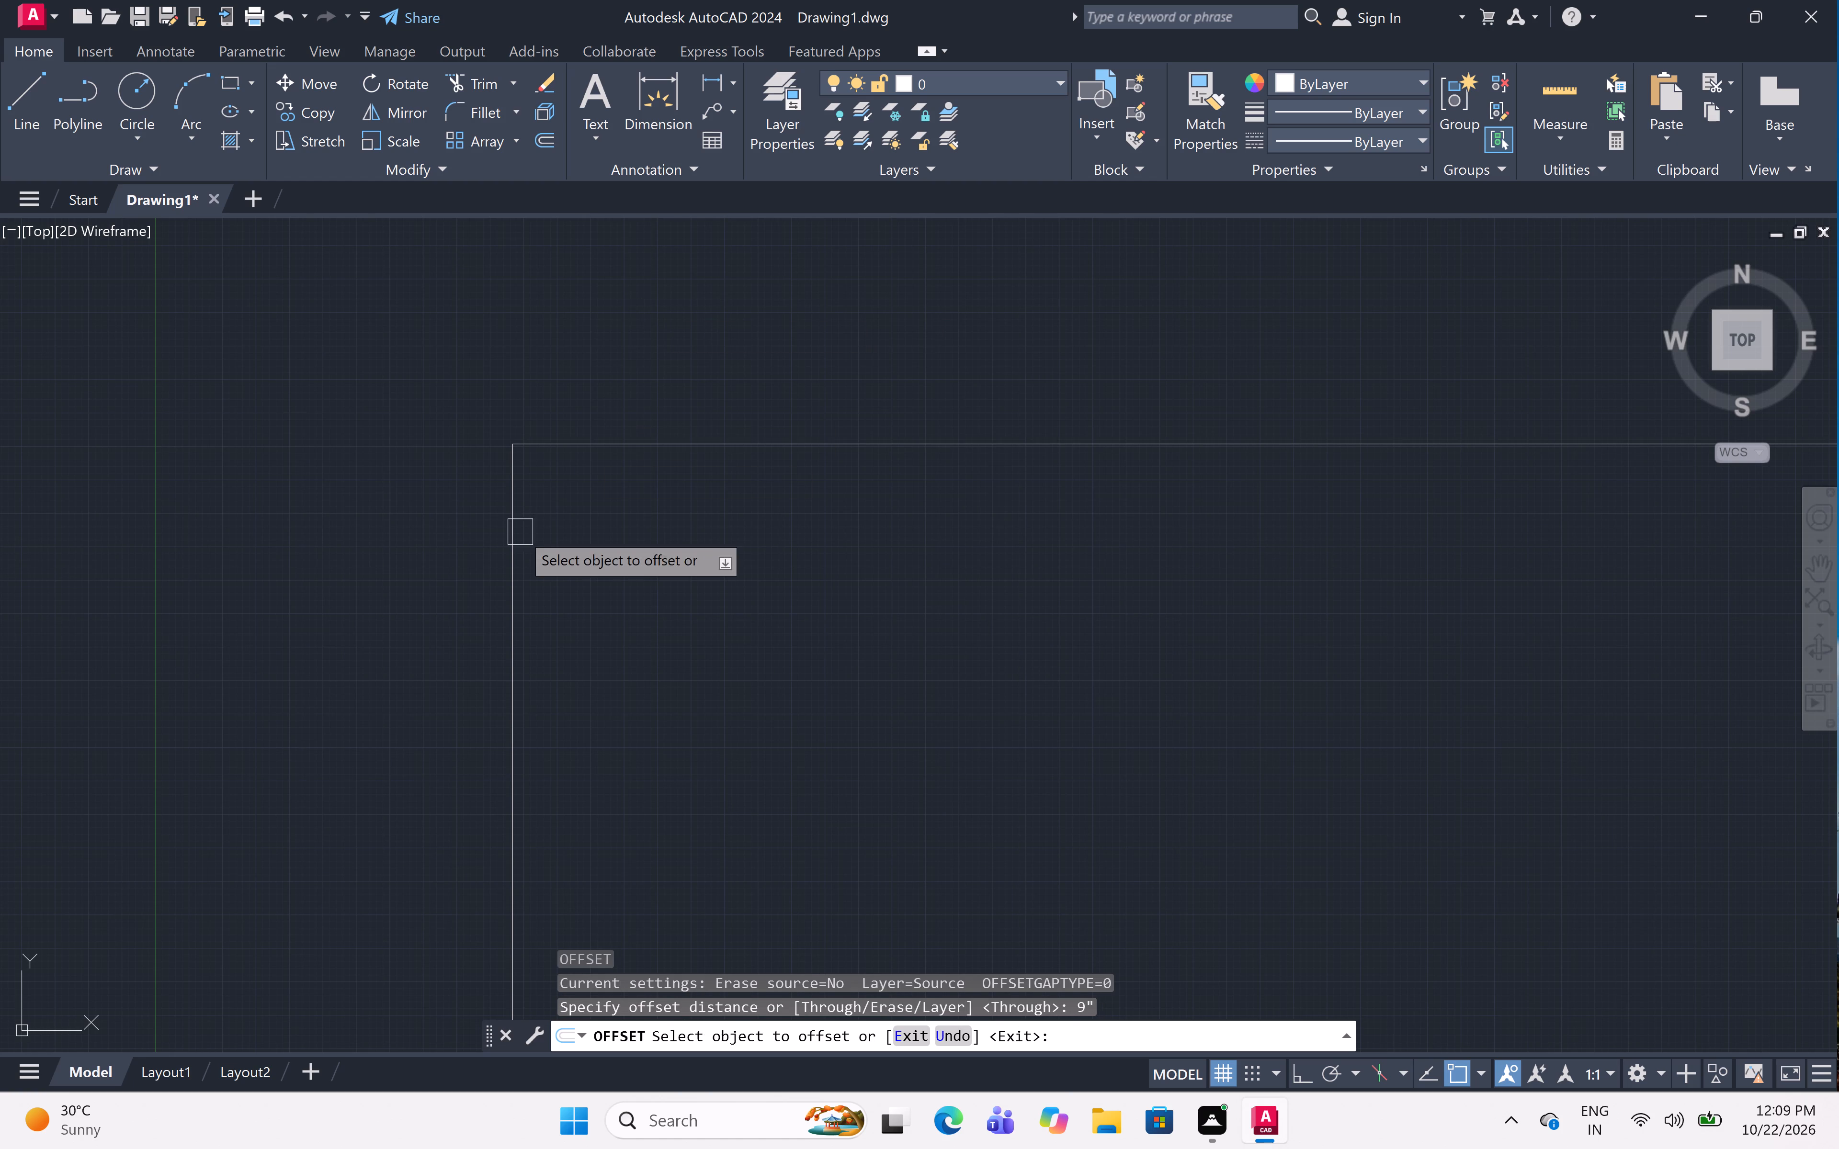
click(514, 519)
click(569, 533)
click(656, 444)
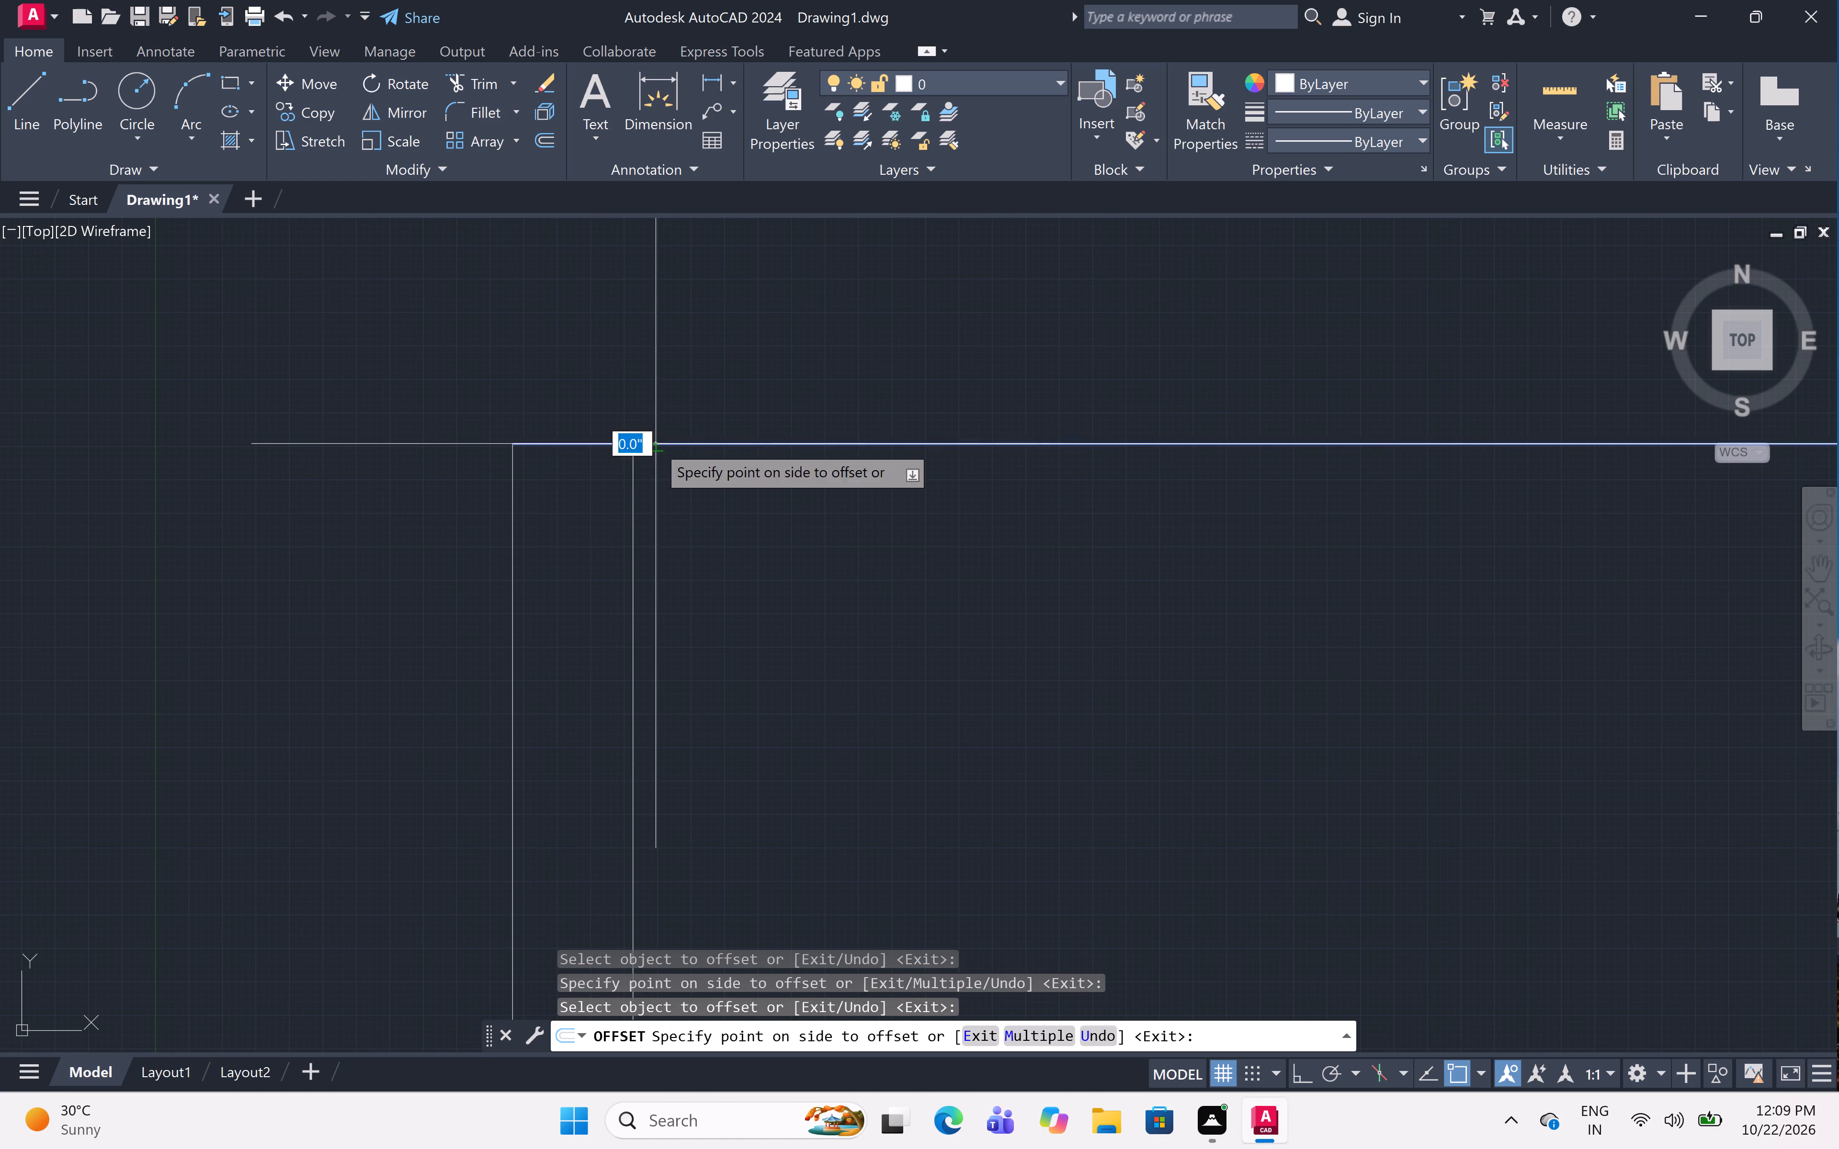
click(642, 579)
scroll(625, 507, down, 7)
scroll(668, 525, down, 4)
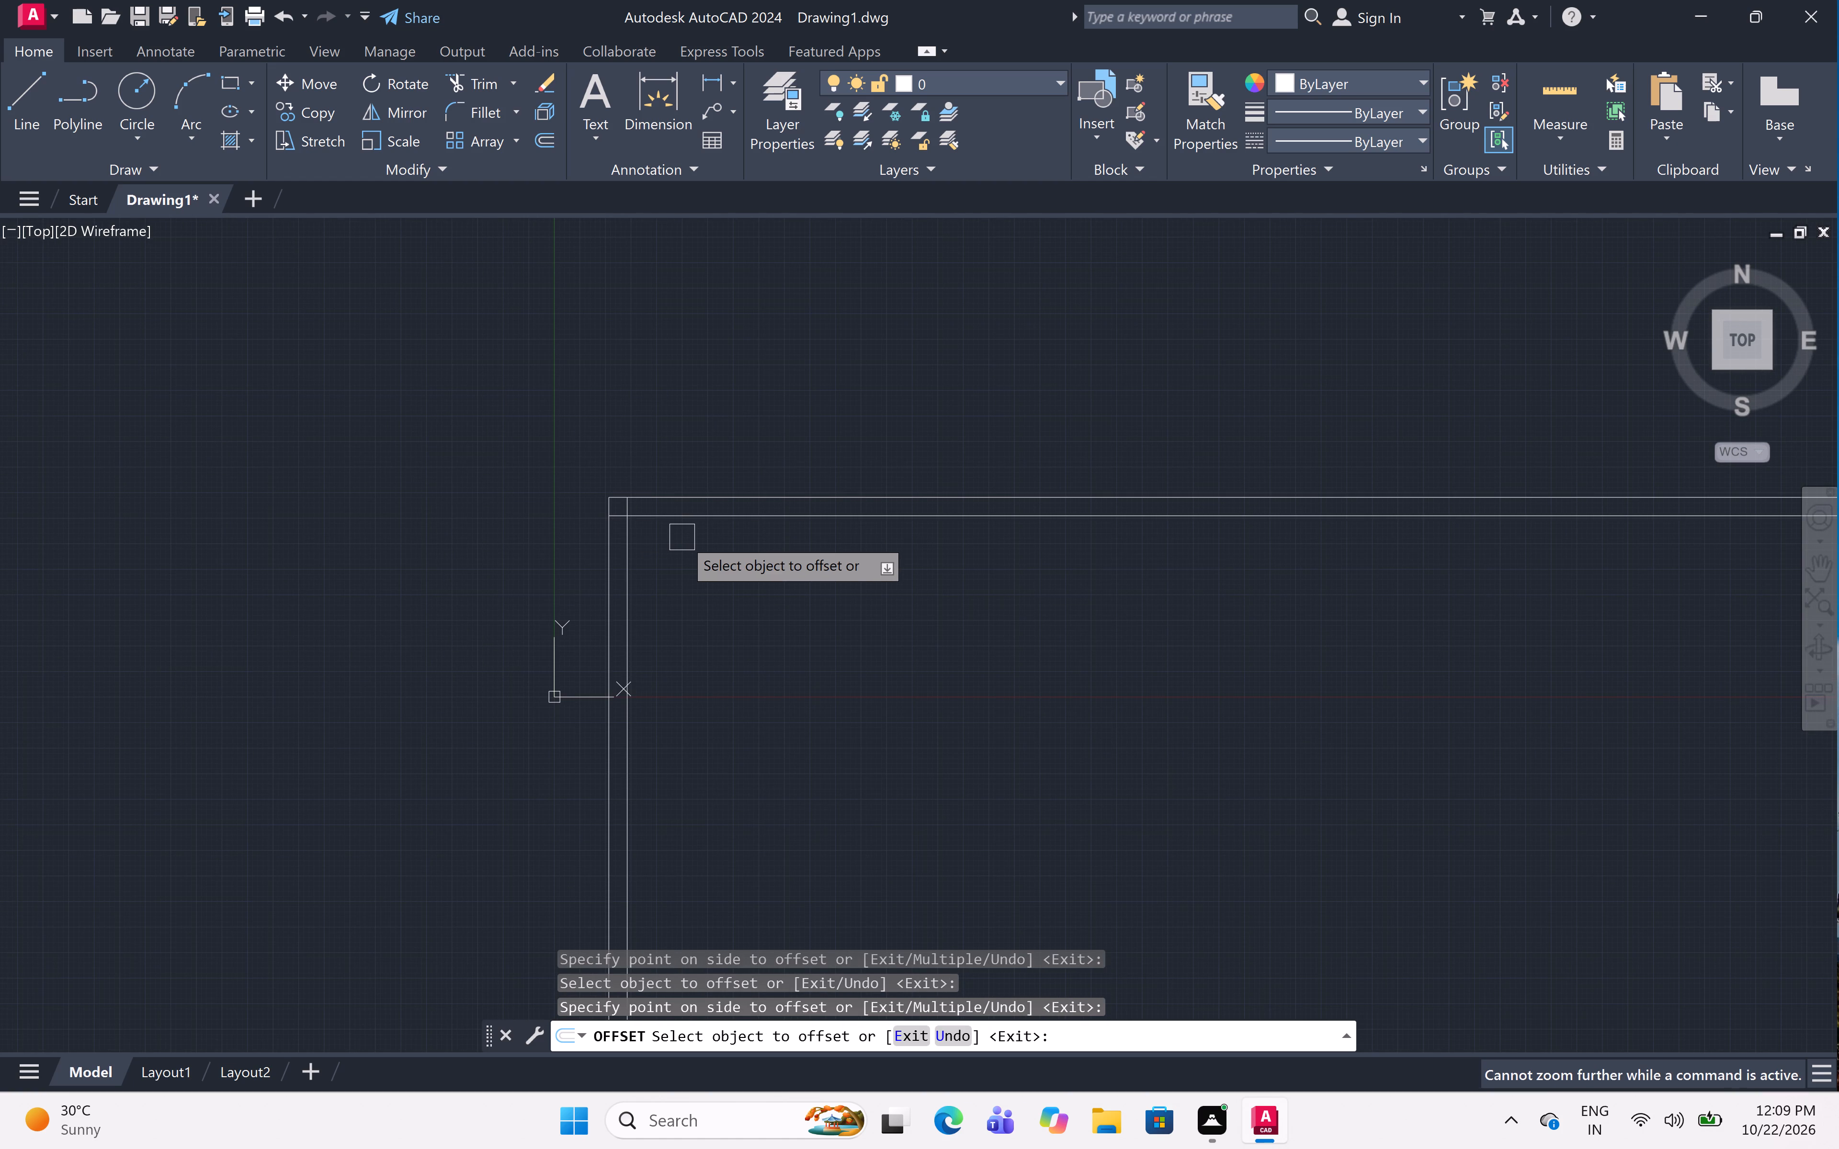
key(Escape)
Move all four wall lines together up and to the right, well away from the drawing origin.
scroll(682, 537, down, 3)
middle_drag(682, 537, 647, 675)
click(974, 431)
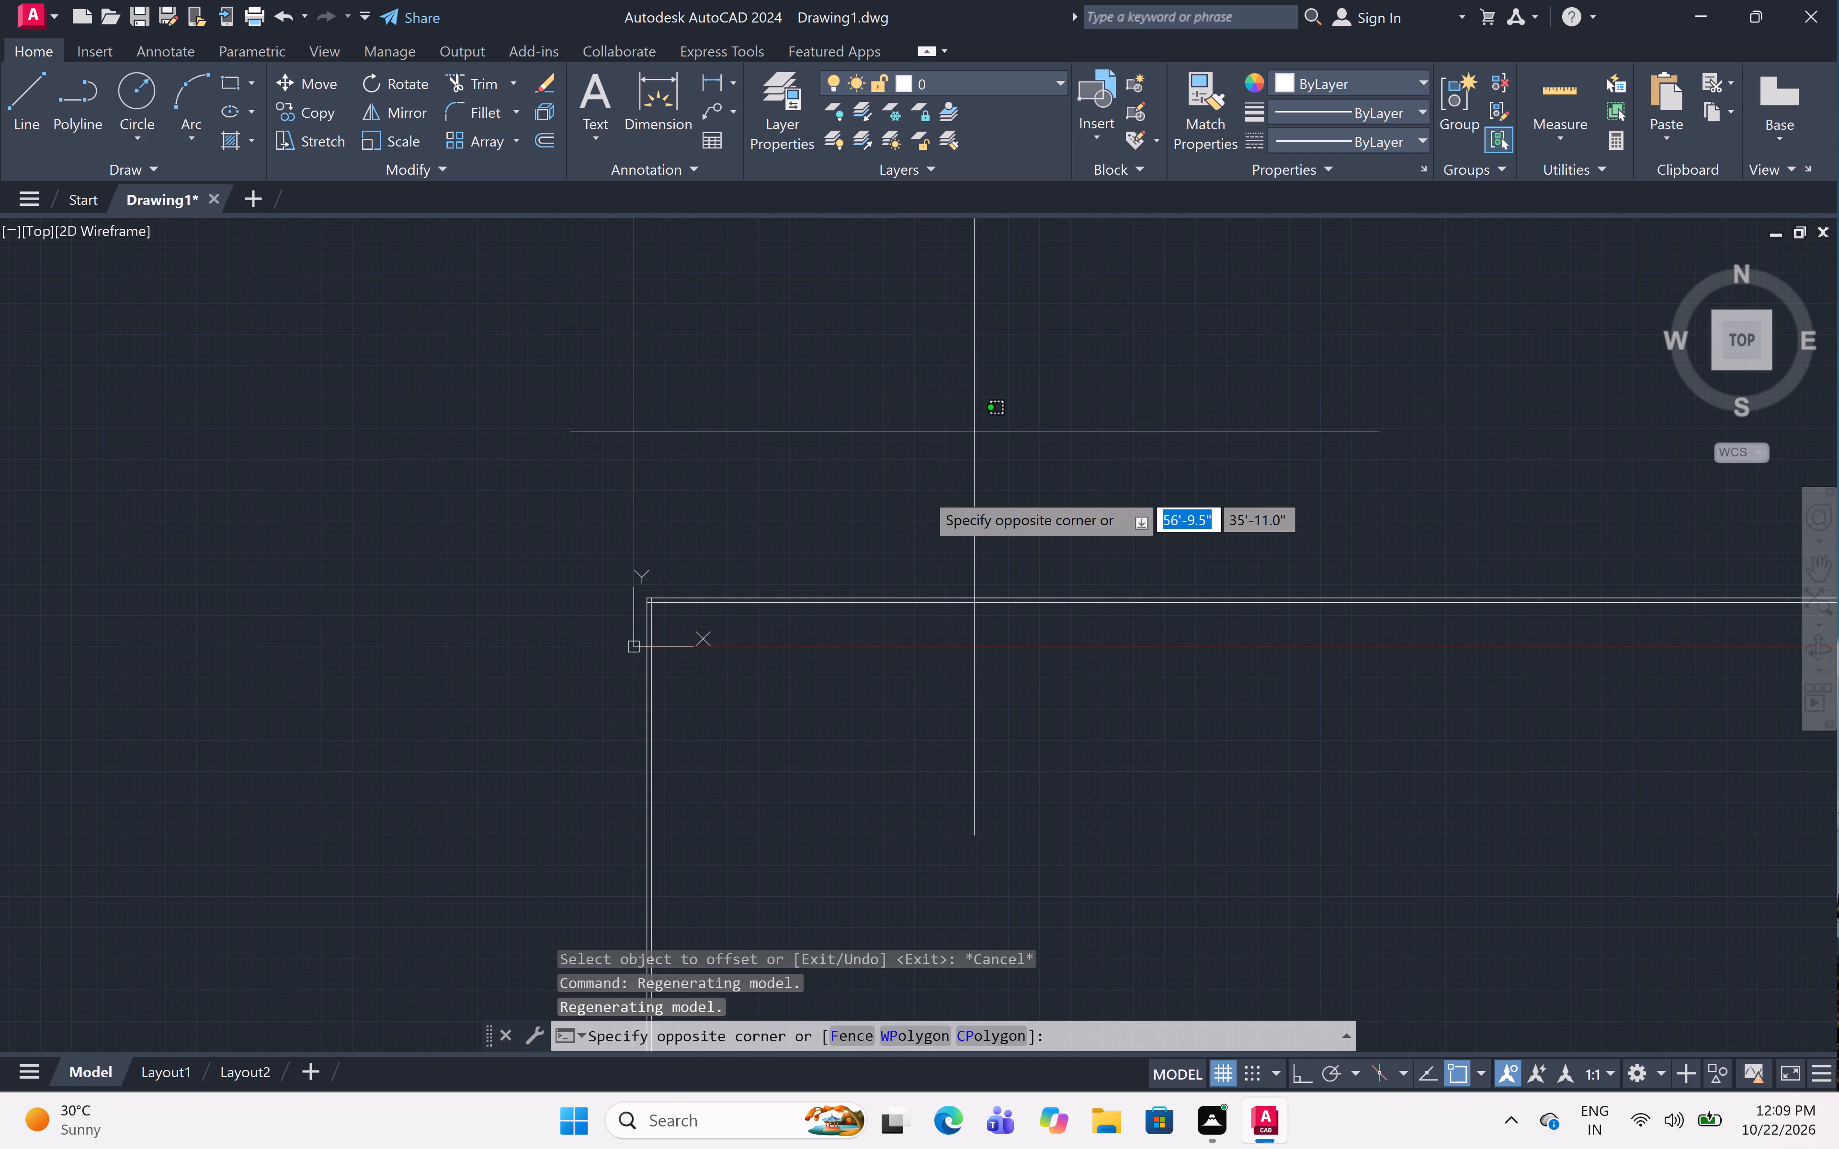
click(505, 766)
scroll(499, 746, down, 5)
middle_drag(420, 837, 367, 884)
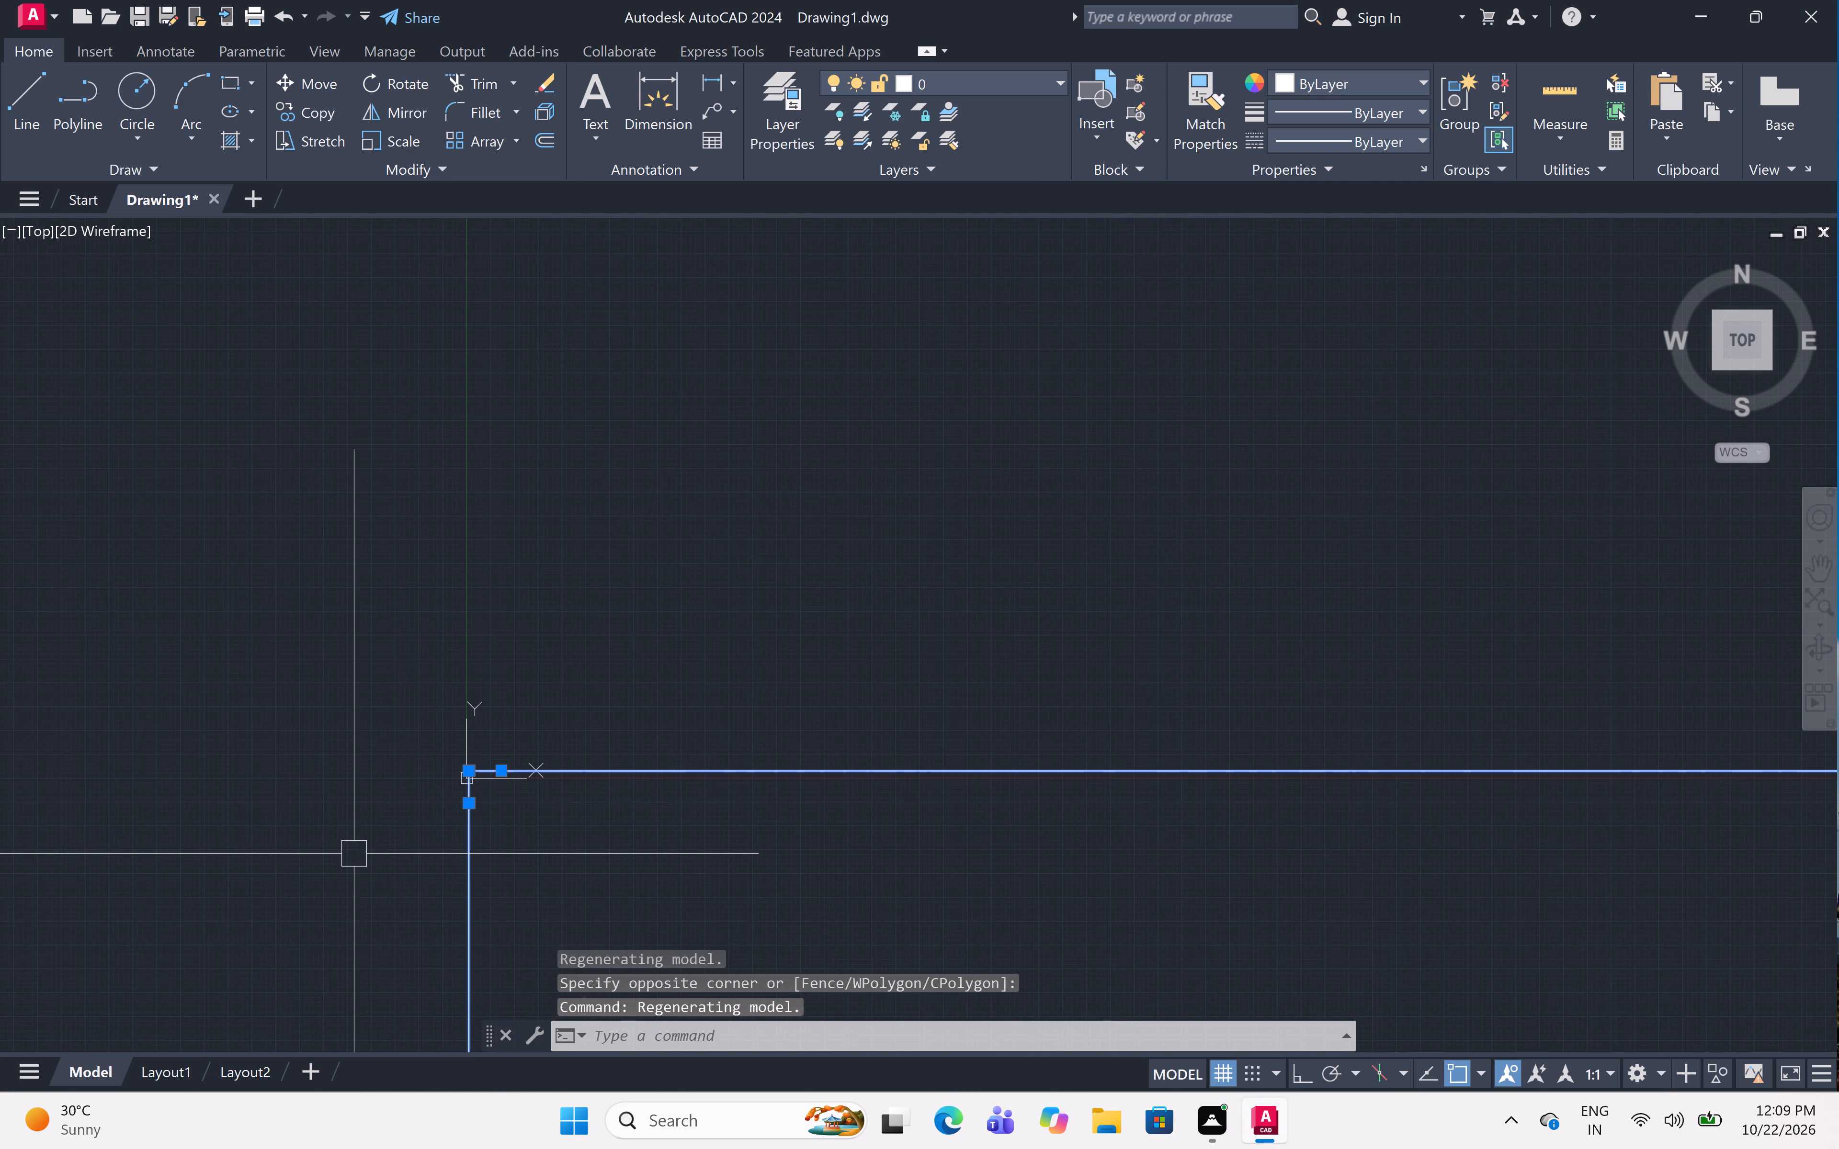
text(m)
key(space)
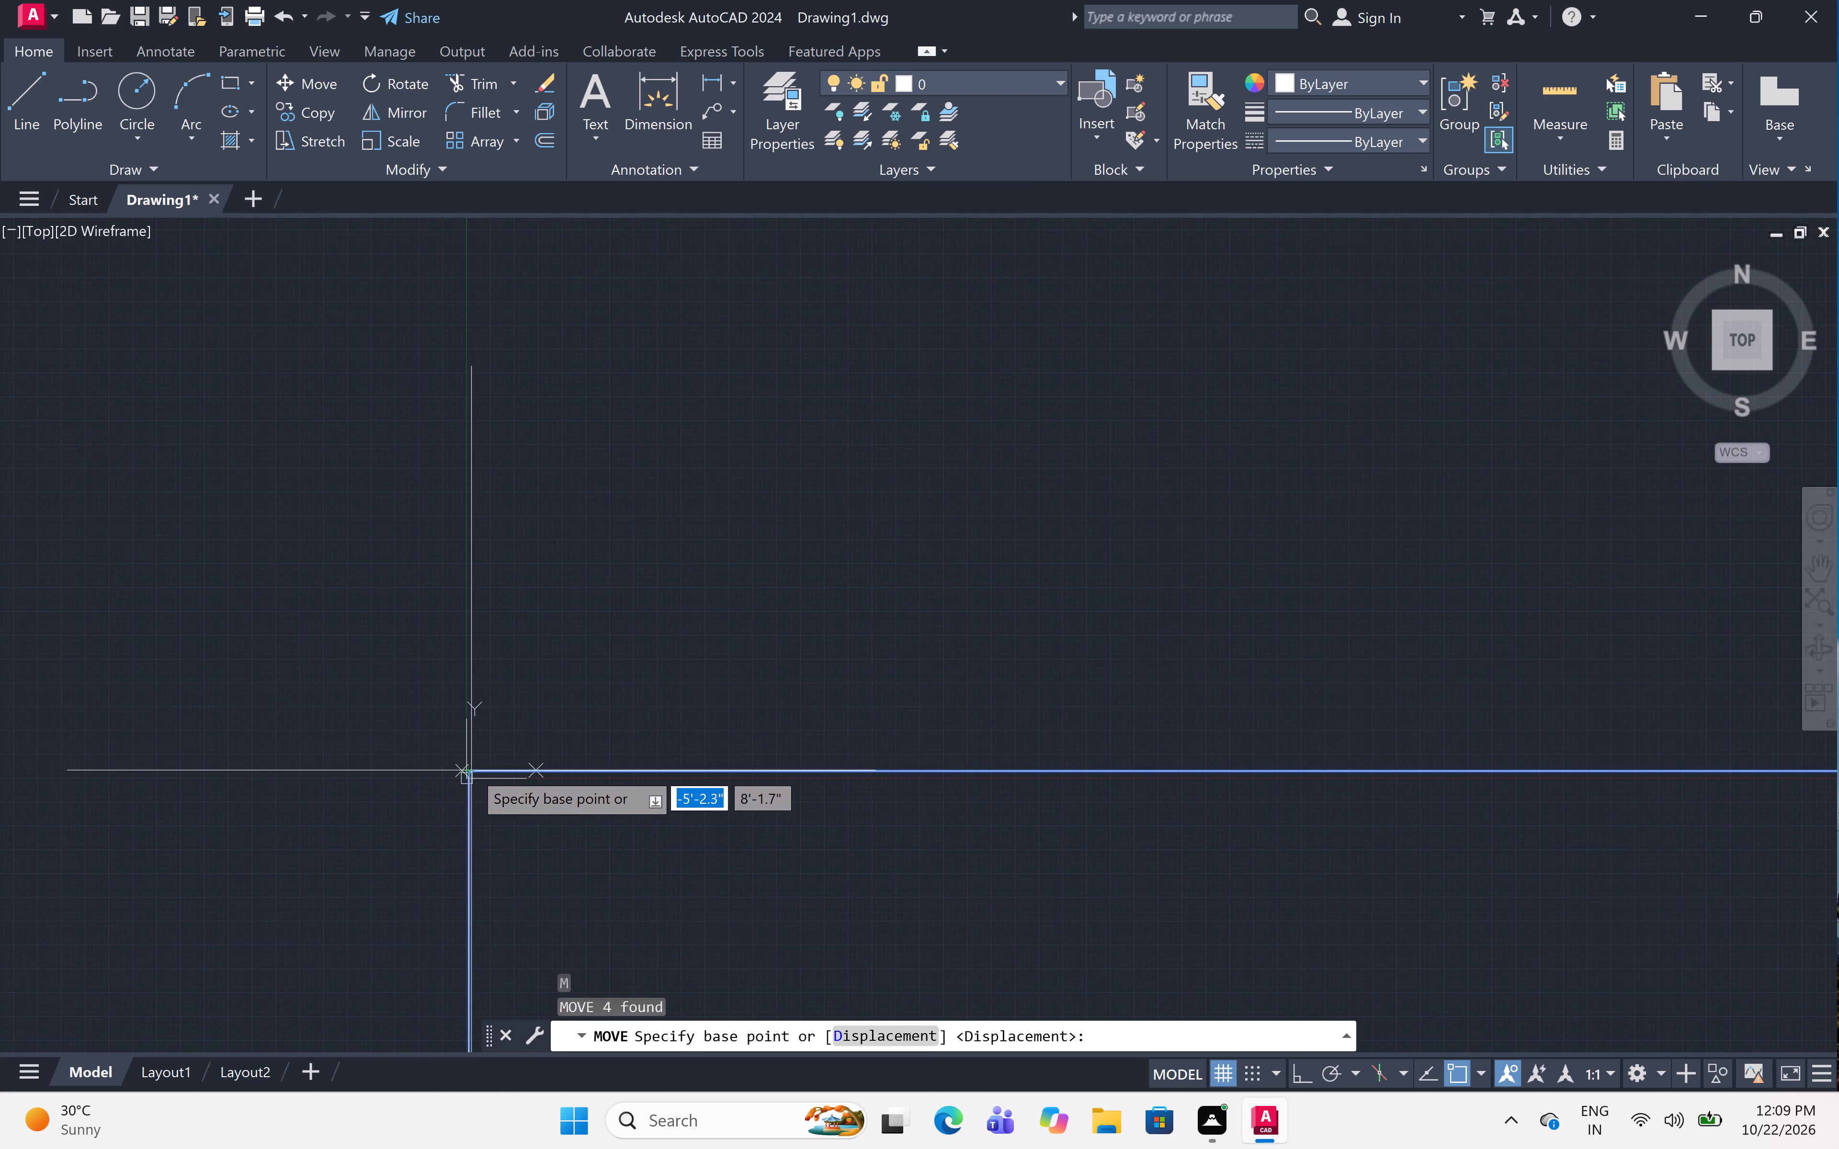
scroll(465, 770, up, 4)
click(491, 785)
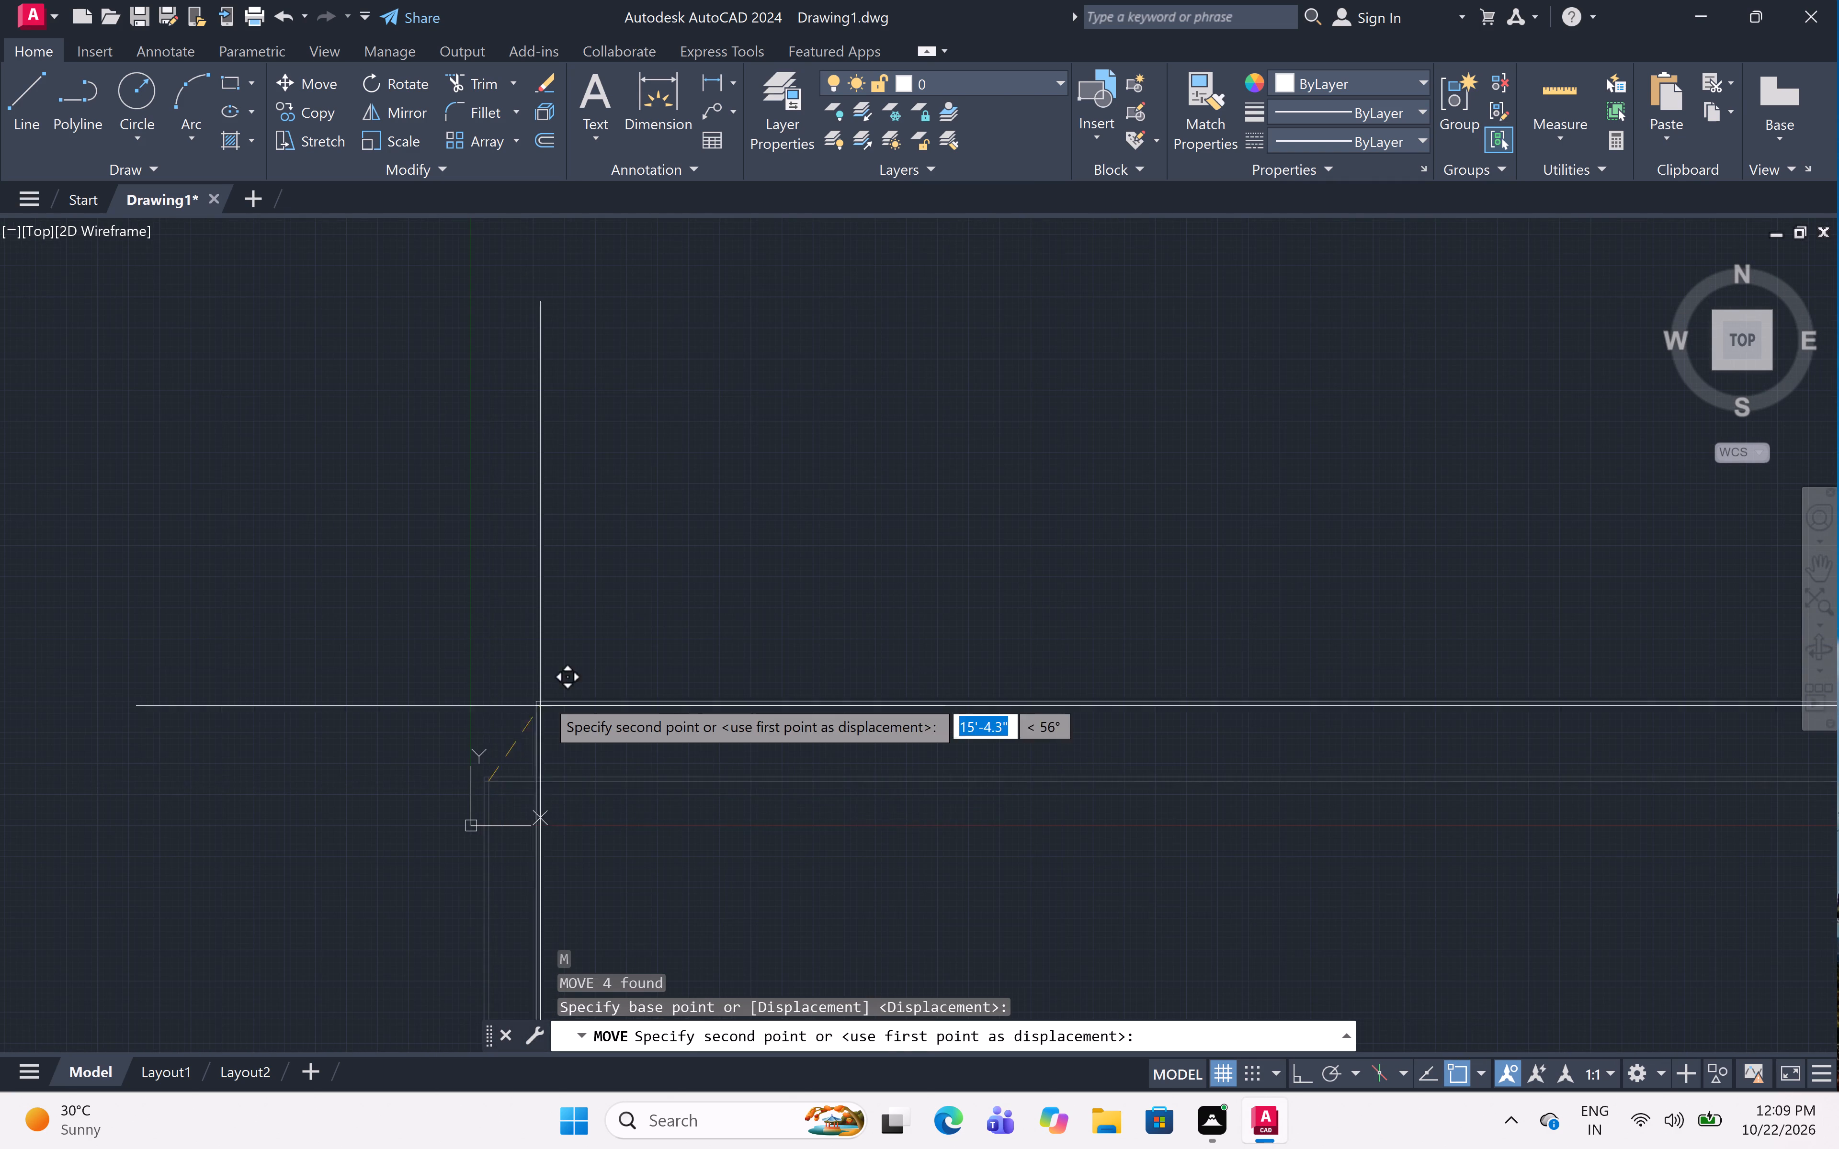
scroll(545, 669, down, 6)
middle_click(632, 293)
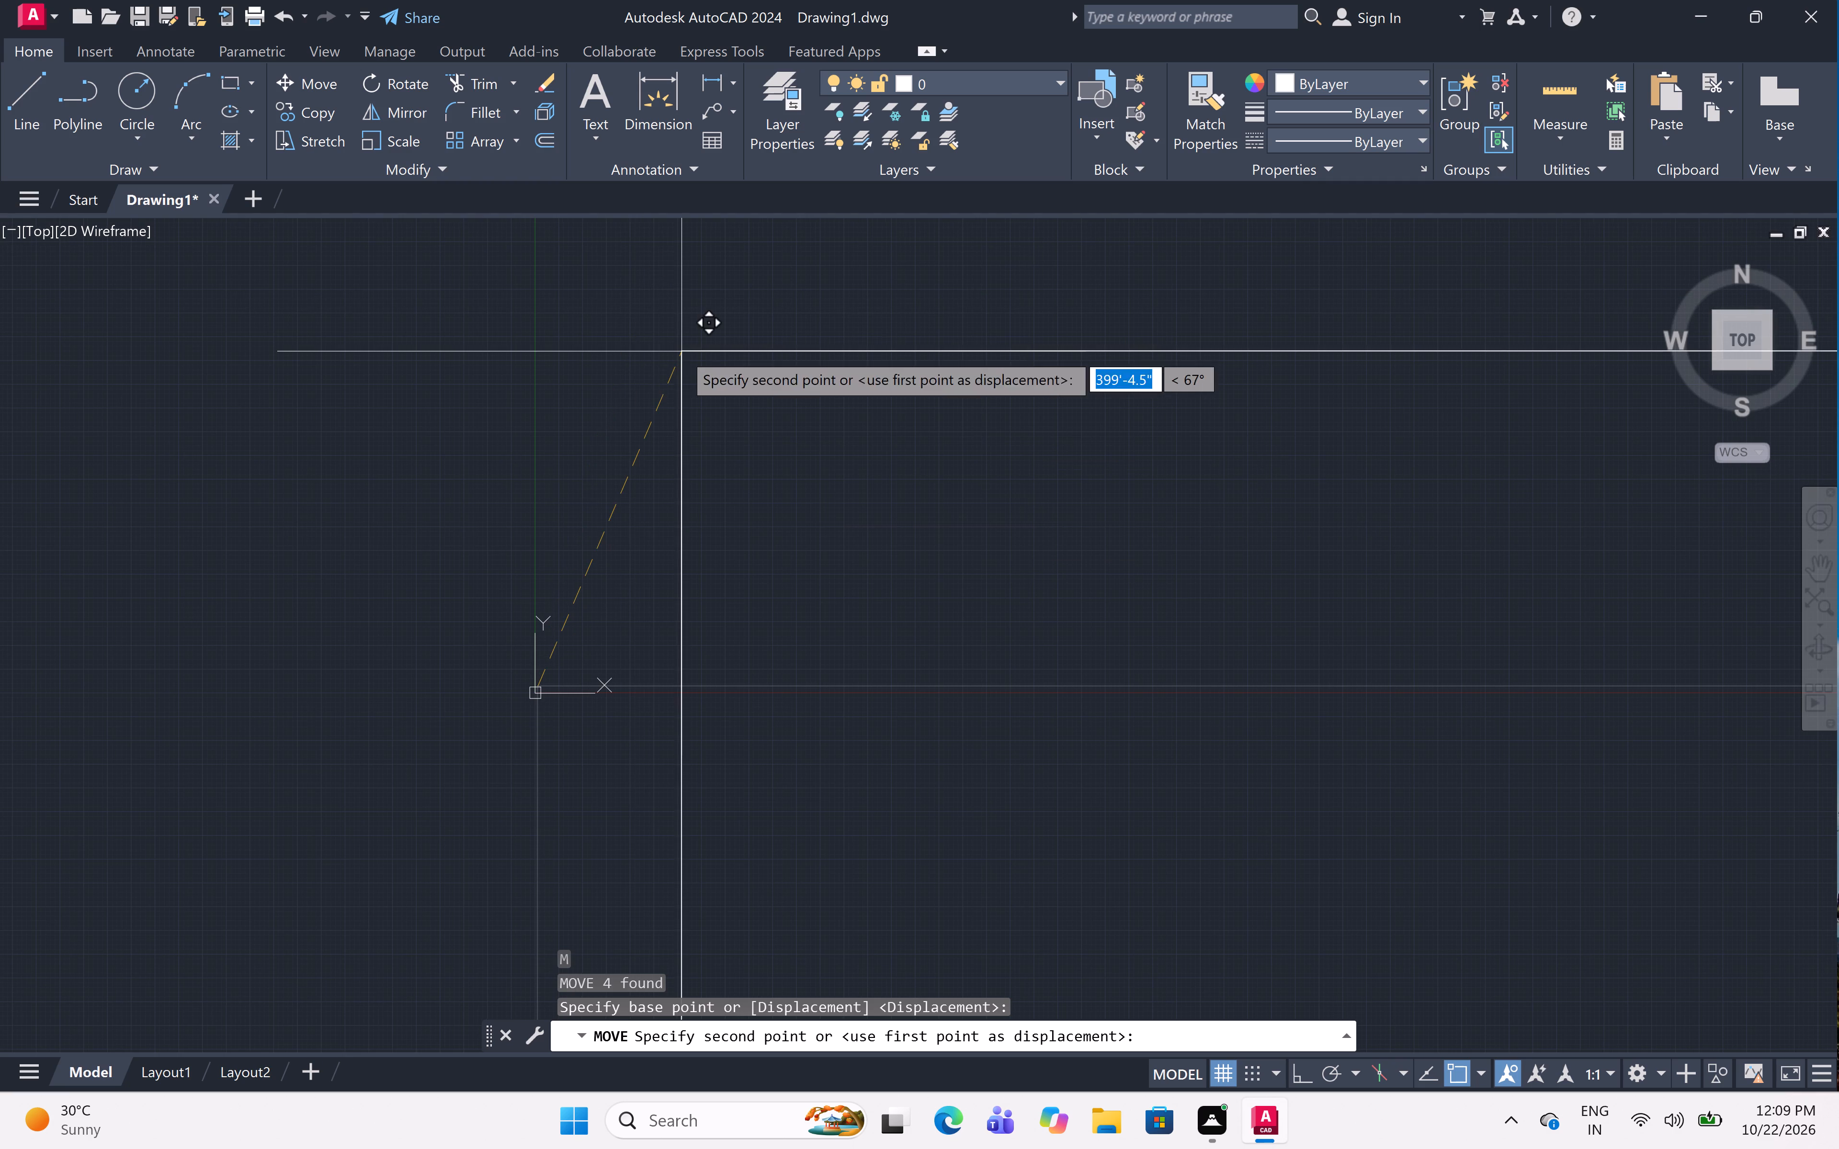
middle_click(681, 351)
click(622, 273)
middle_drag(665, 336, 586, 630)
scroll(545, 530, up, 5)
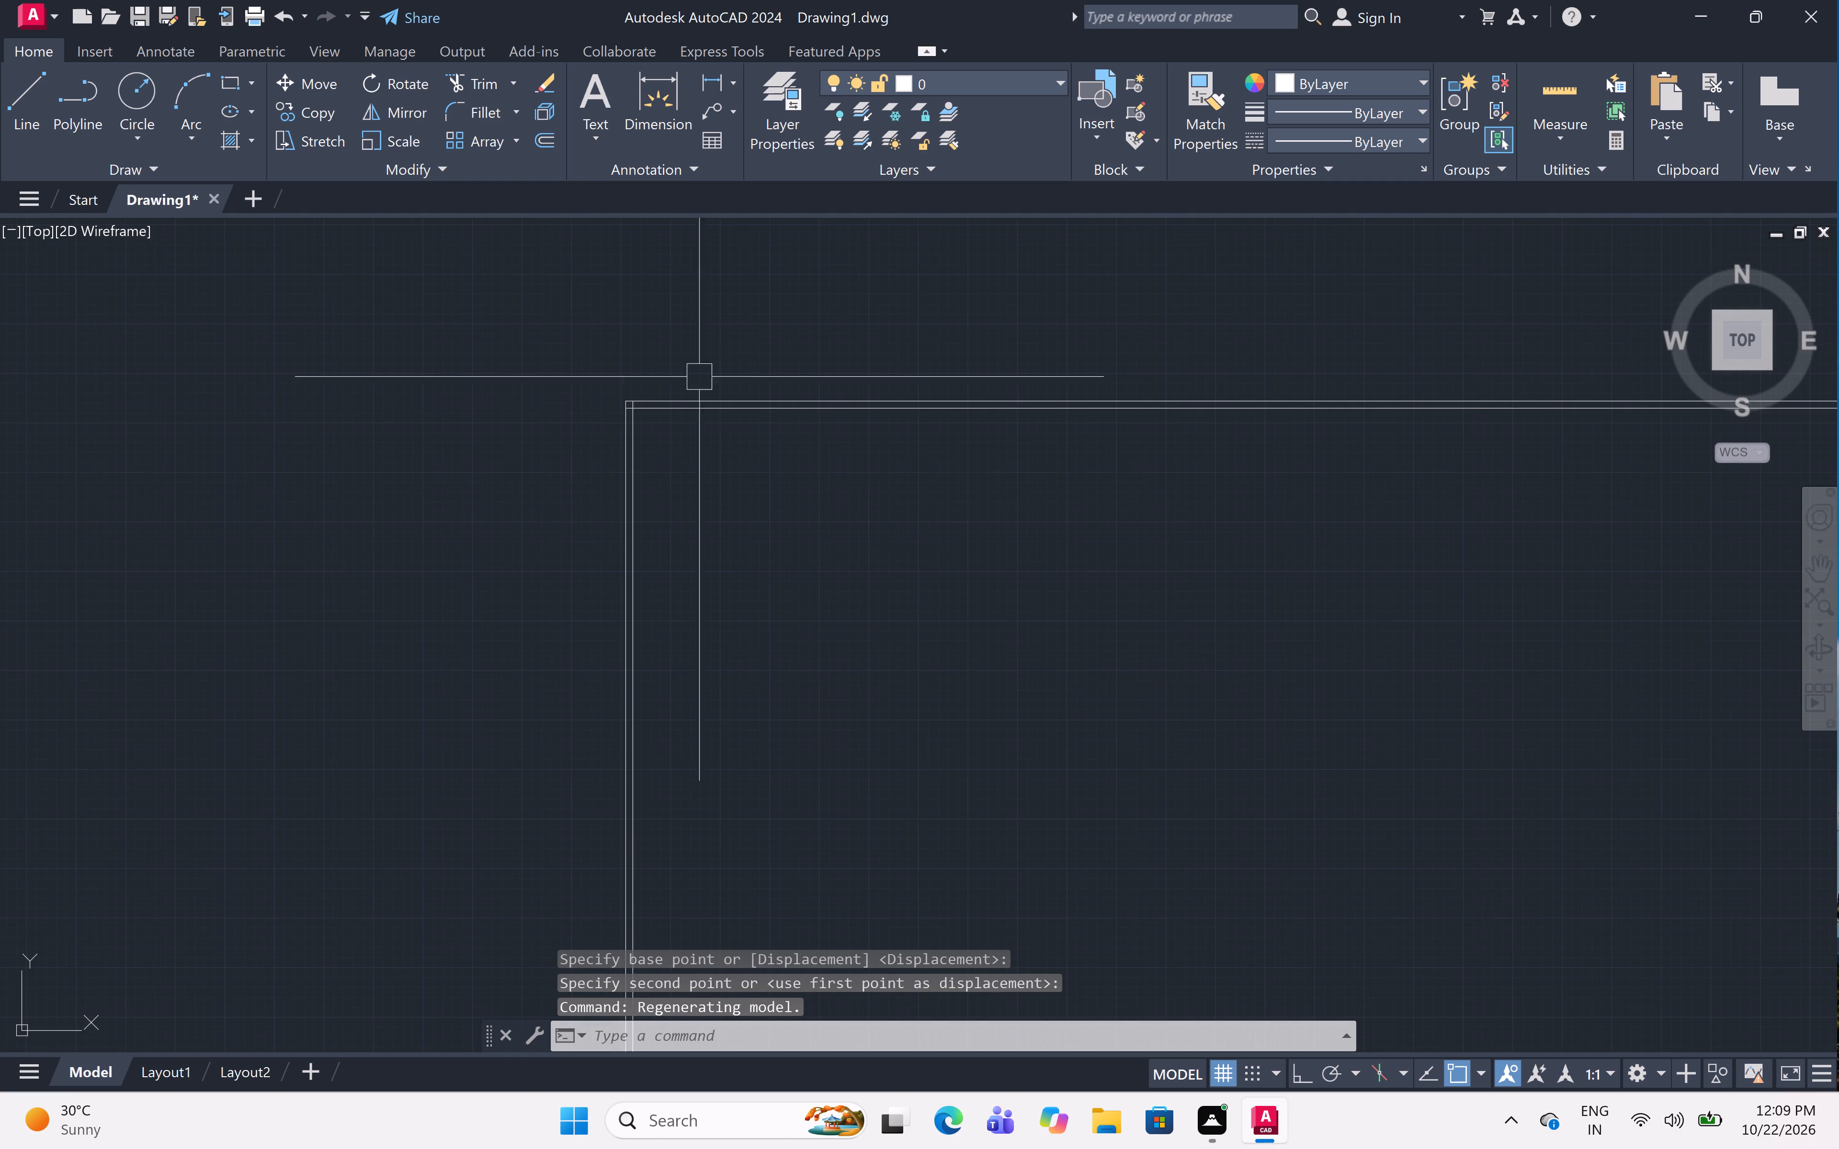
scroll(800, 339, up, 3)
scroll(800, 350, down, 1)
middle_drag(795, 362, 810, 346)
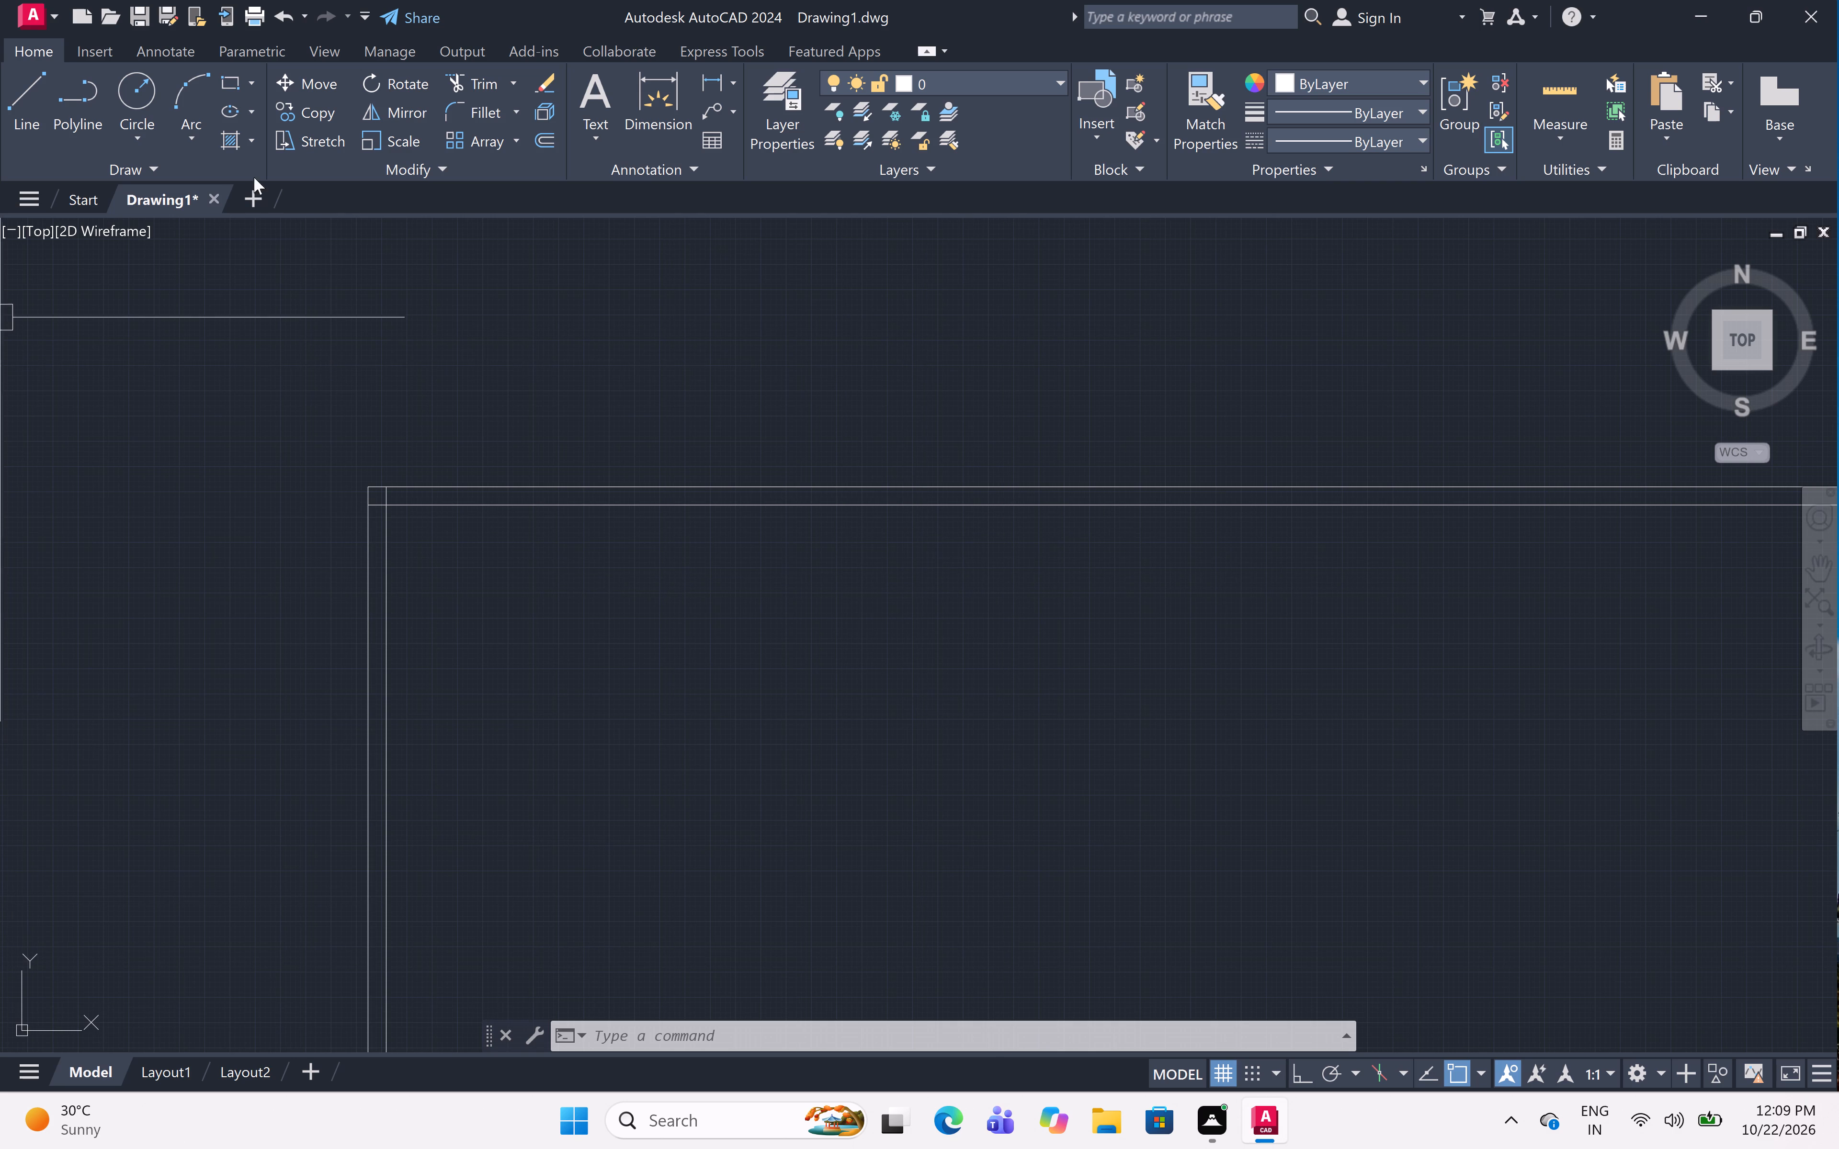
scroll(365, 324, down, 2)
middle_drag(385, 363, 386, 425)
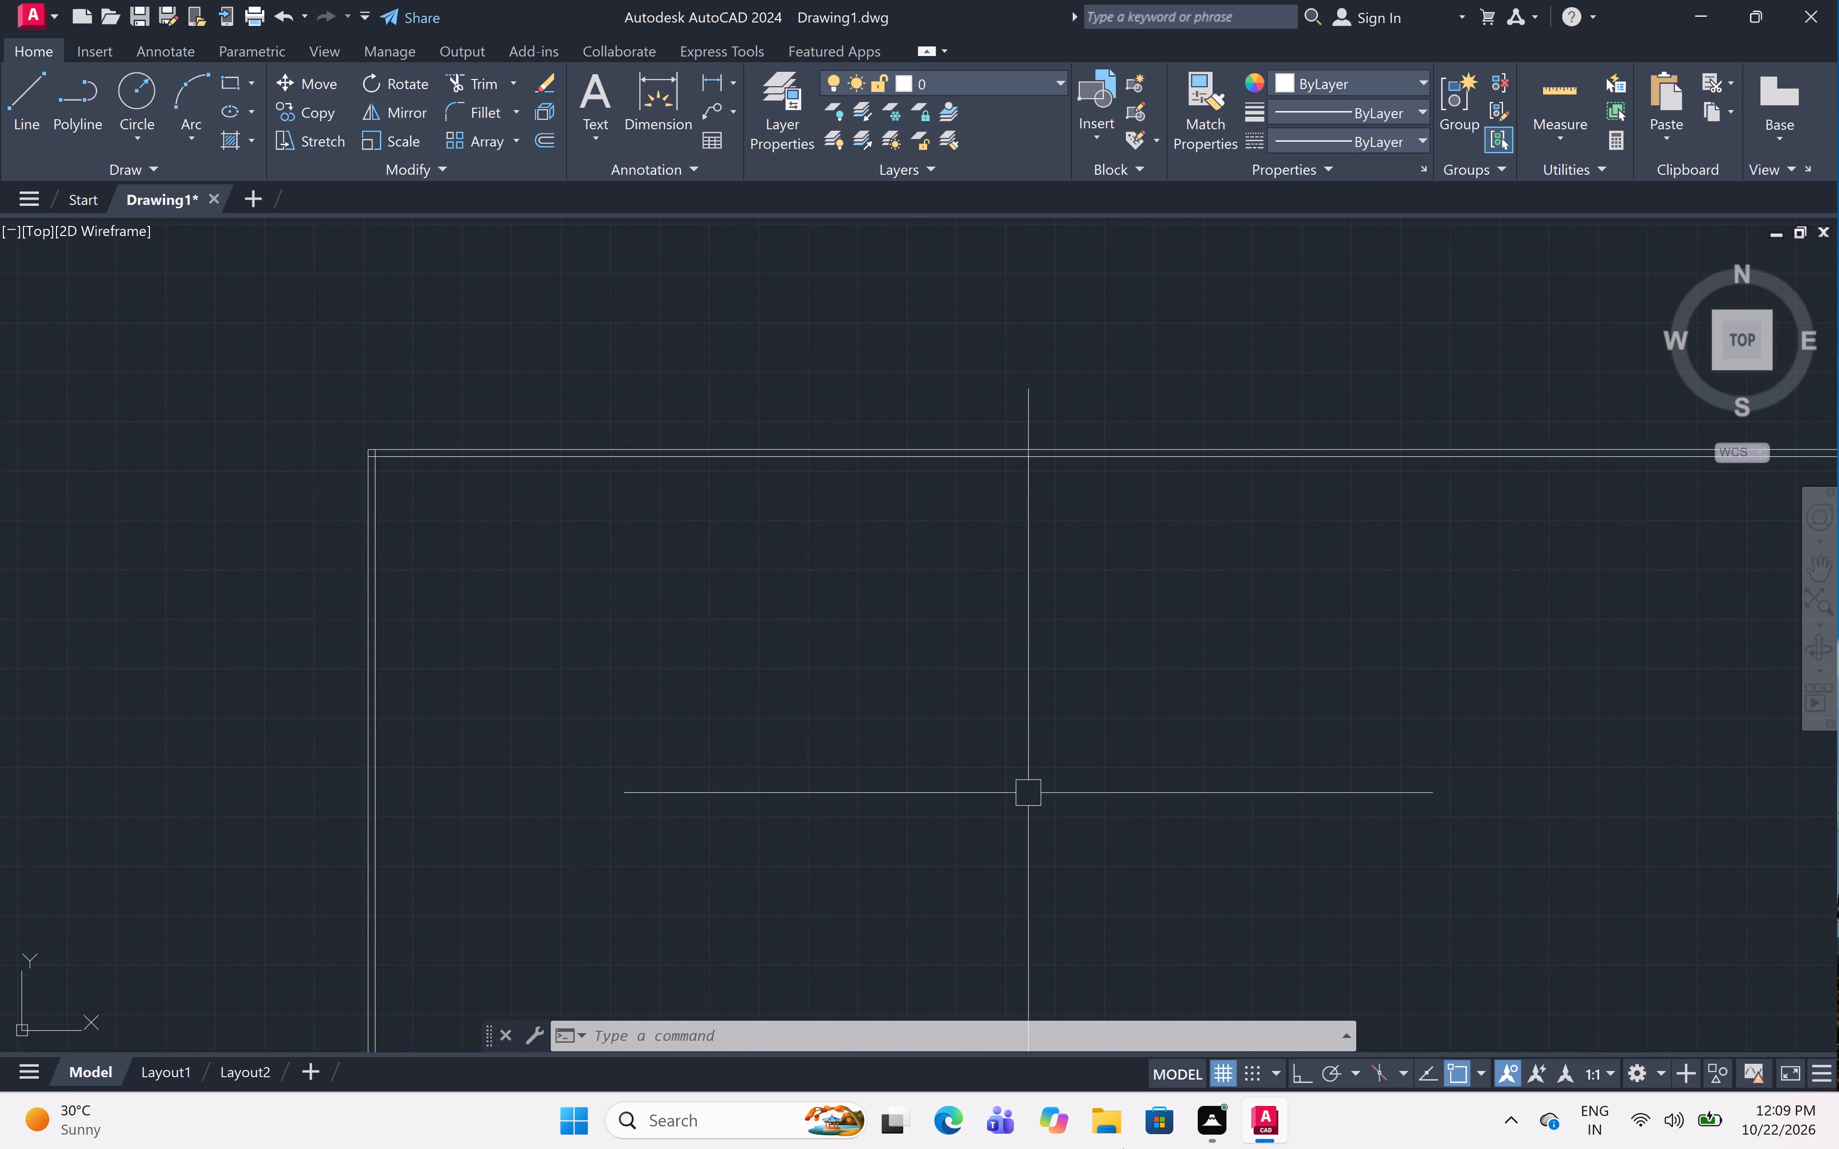
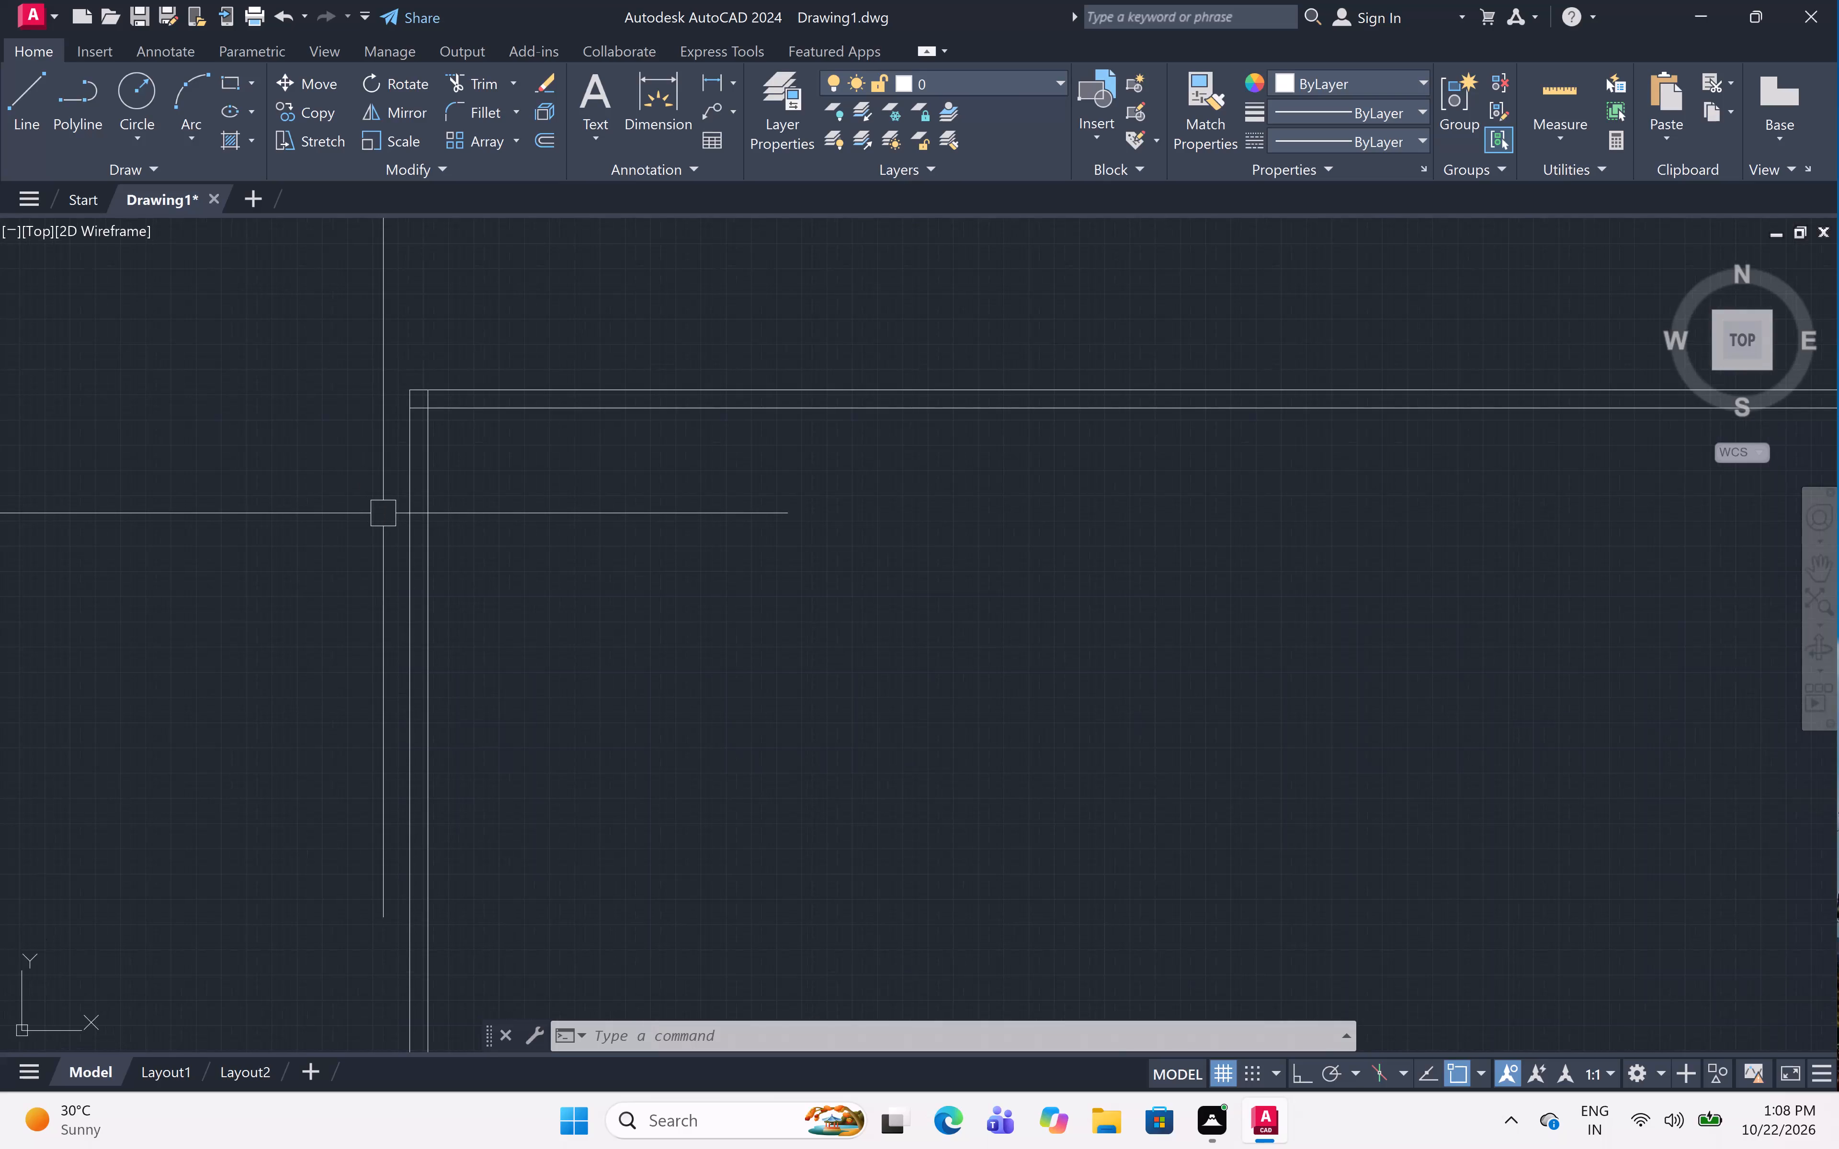
Offset the left outer wall's inner line 10' toward the plan's interior to set the first room's width.
scroll(383, 513, up, 1)
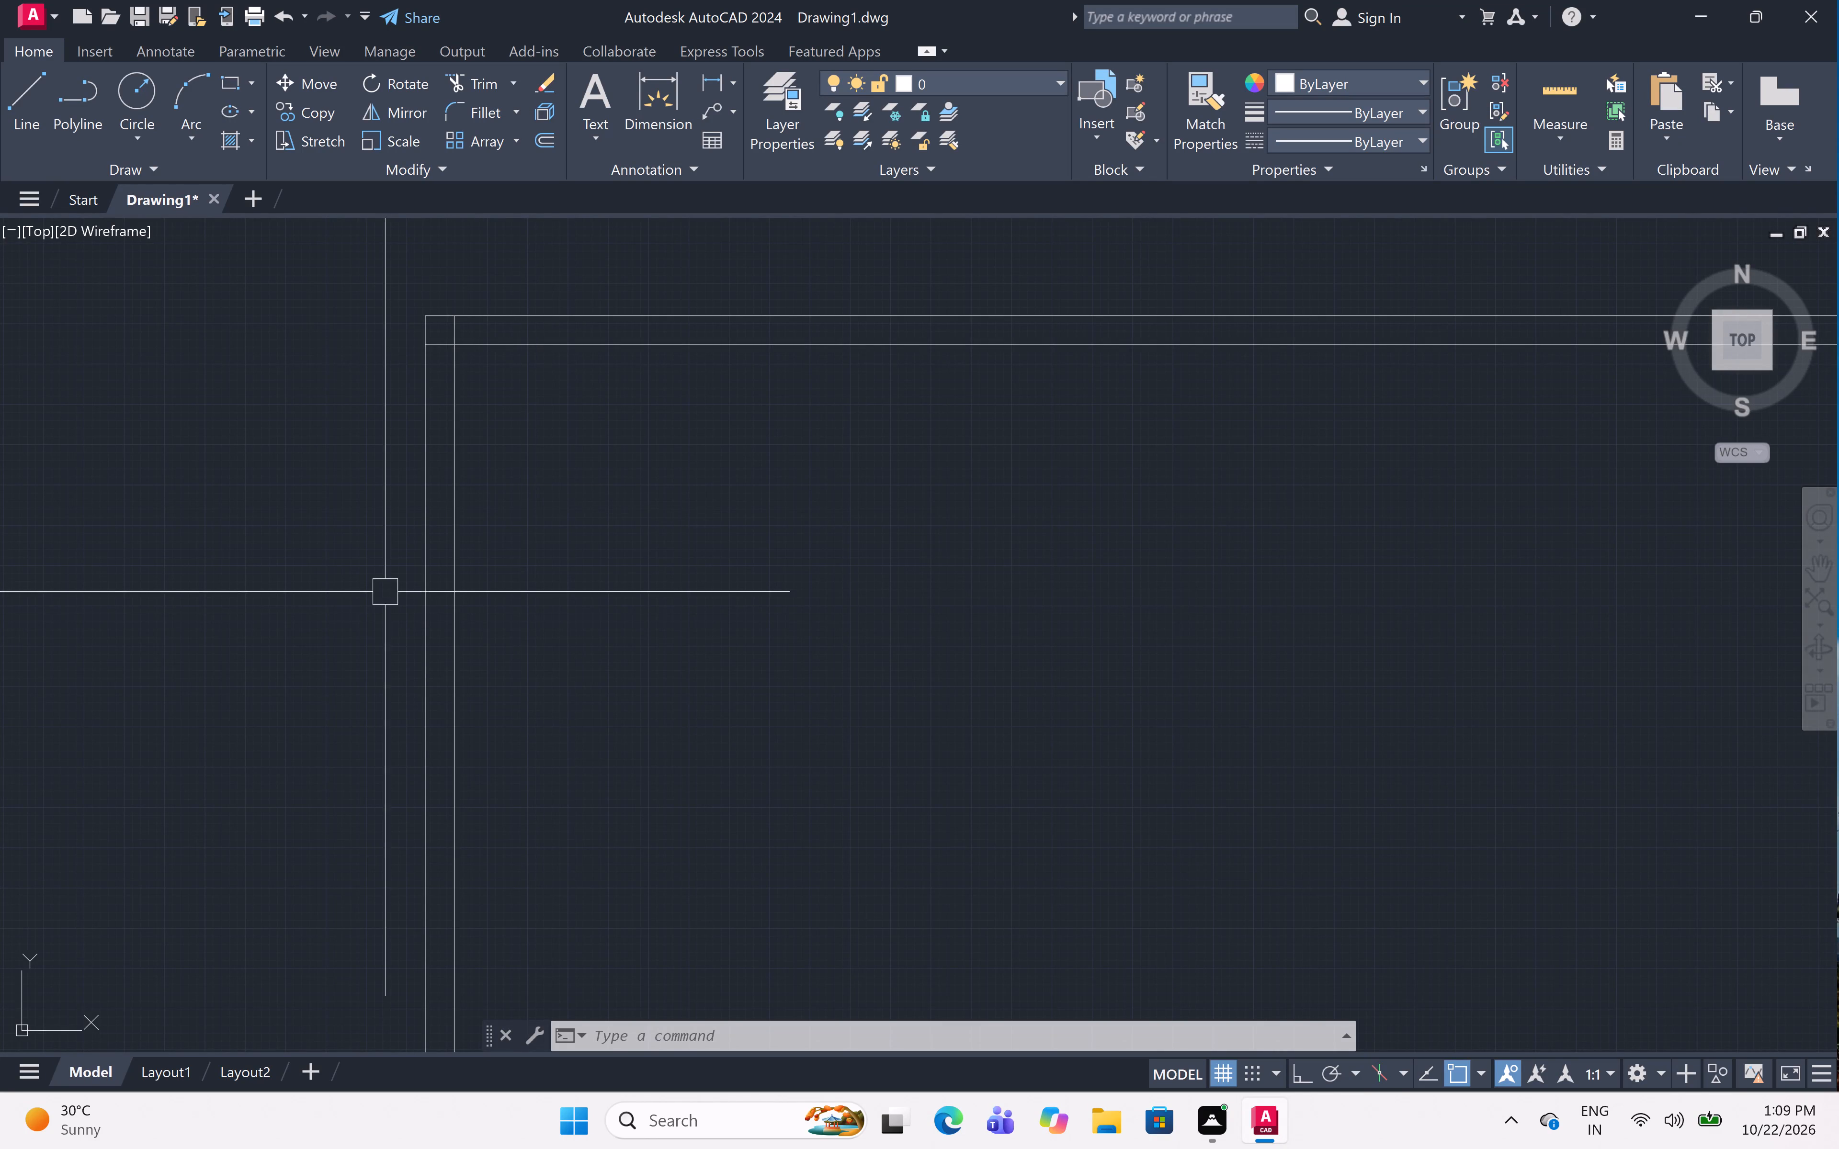
scroll(611, 518, down, 1)
middle_drag(613, 516, 480, 540)
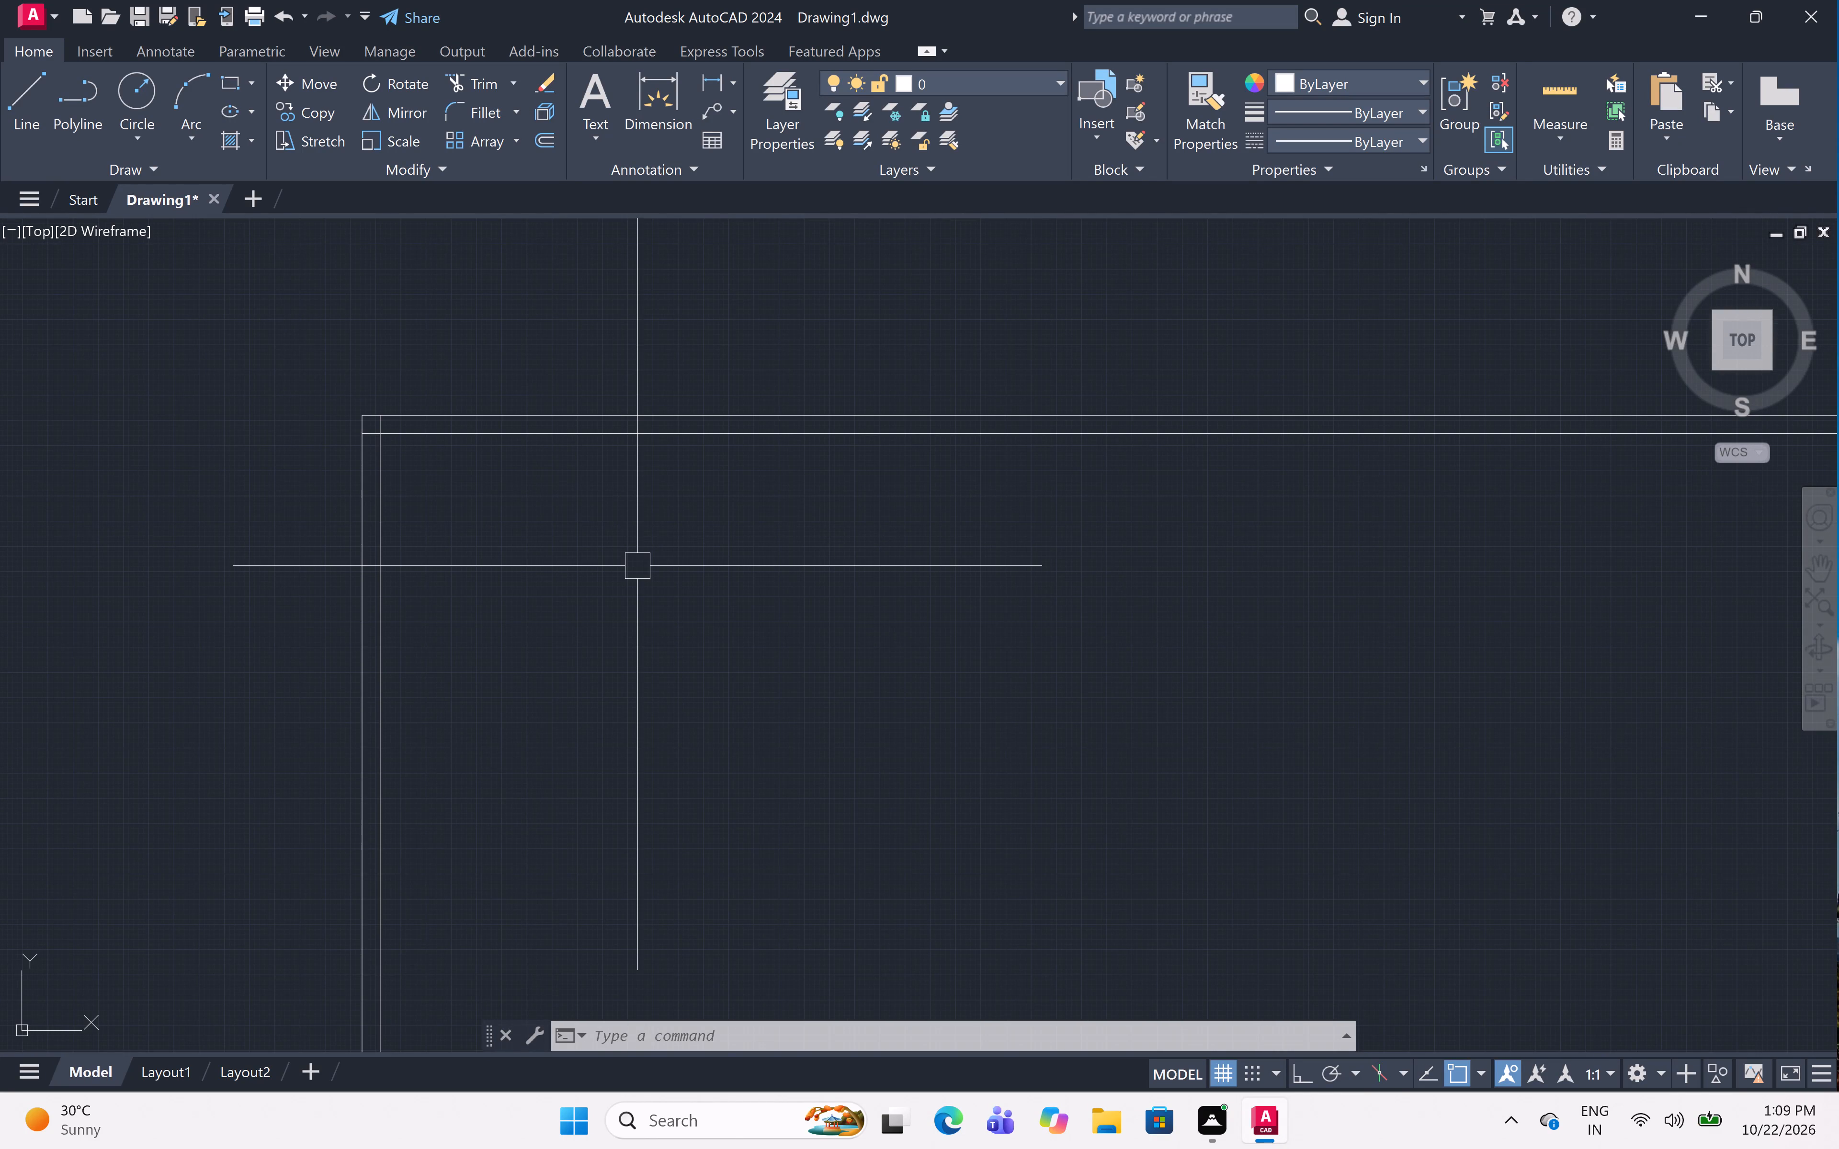
text(off 10')
key(space)
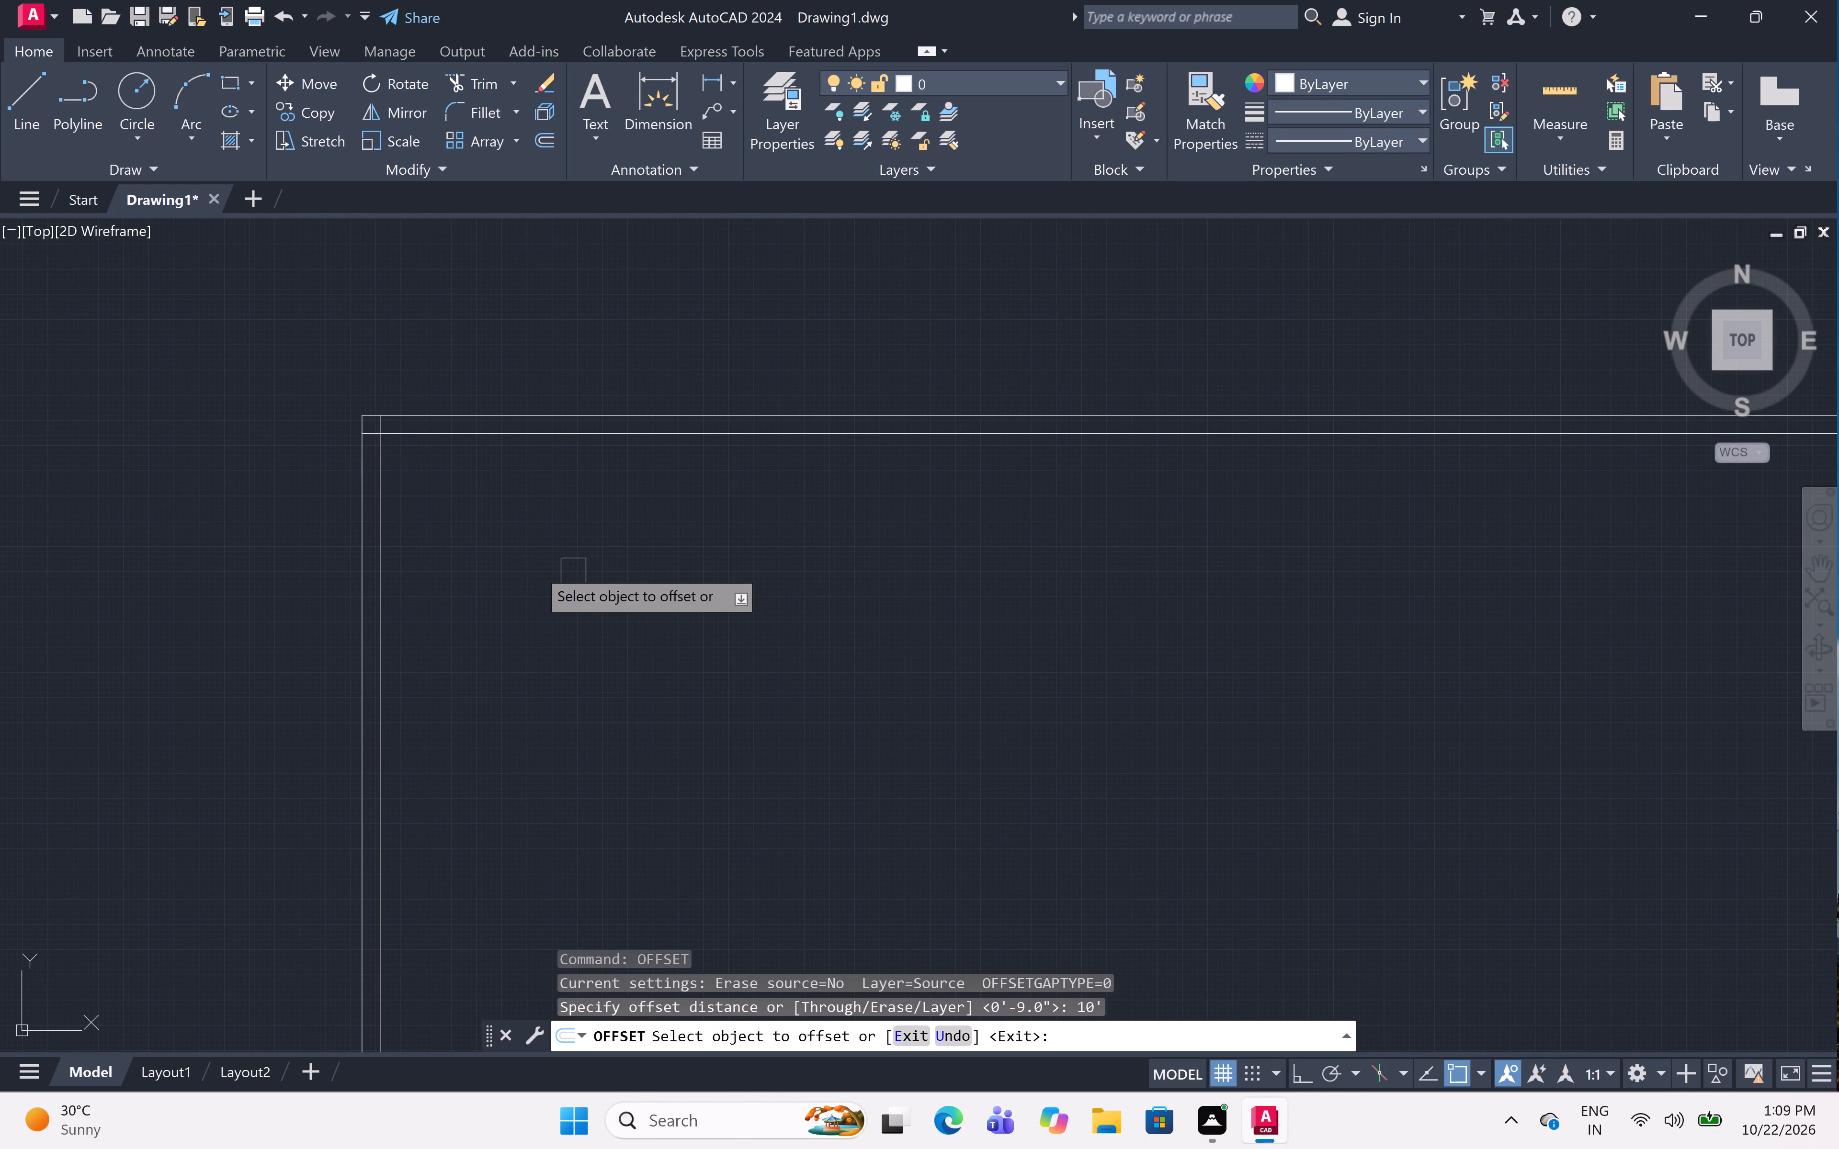
click(378, 504)
click(1033, 538)
key(space)
Offset the top outer wall's inner line 15'9" downward to set the left room's length.
key(space)
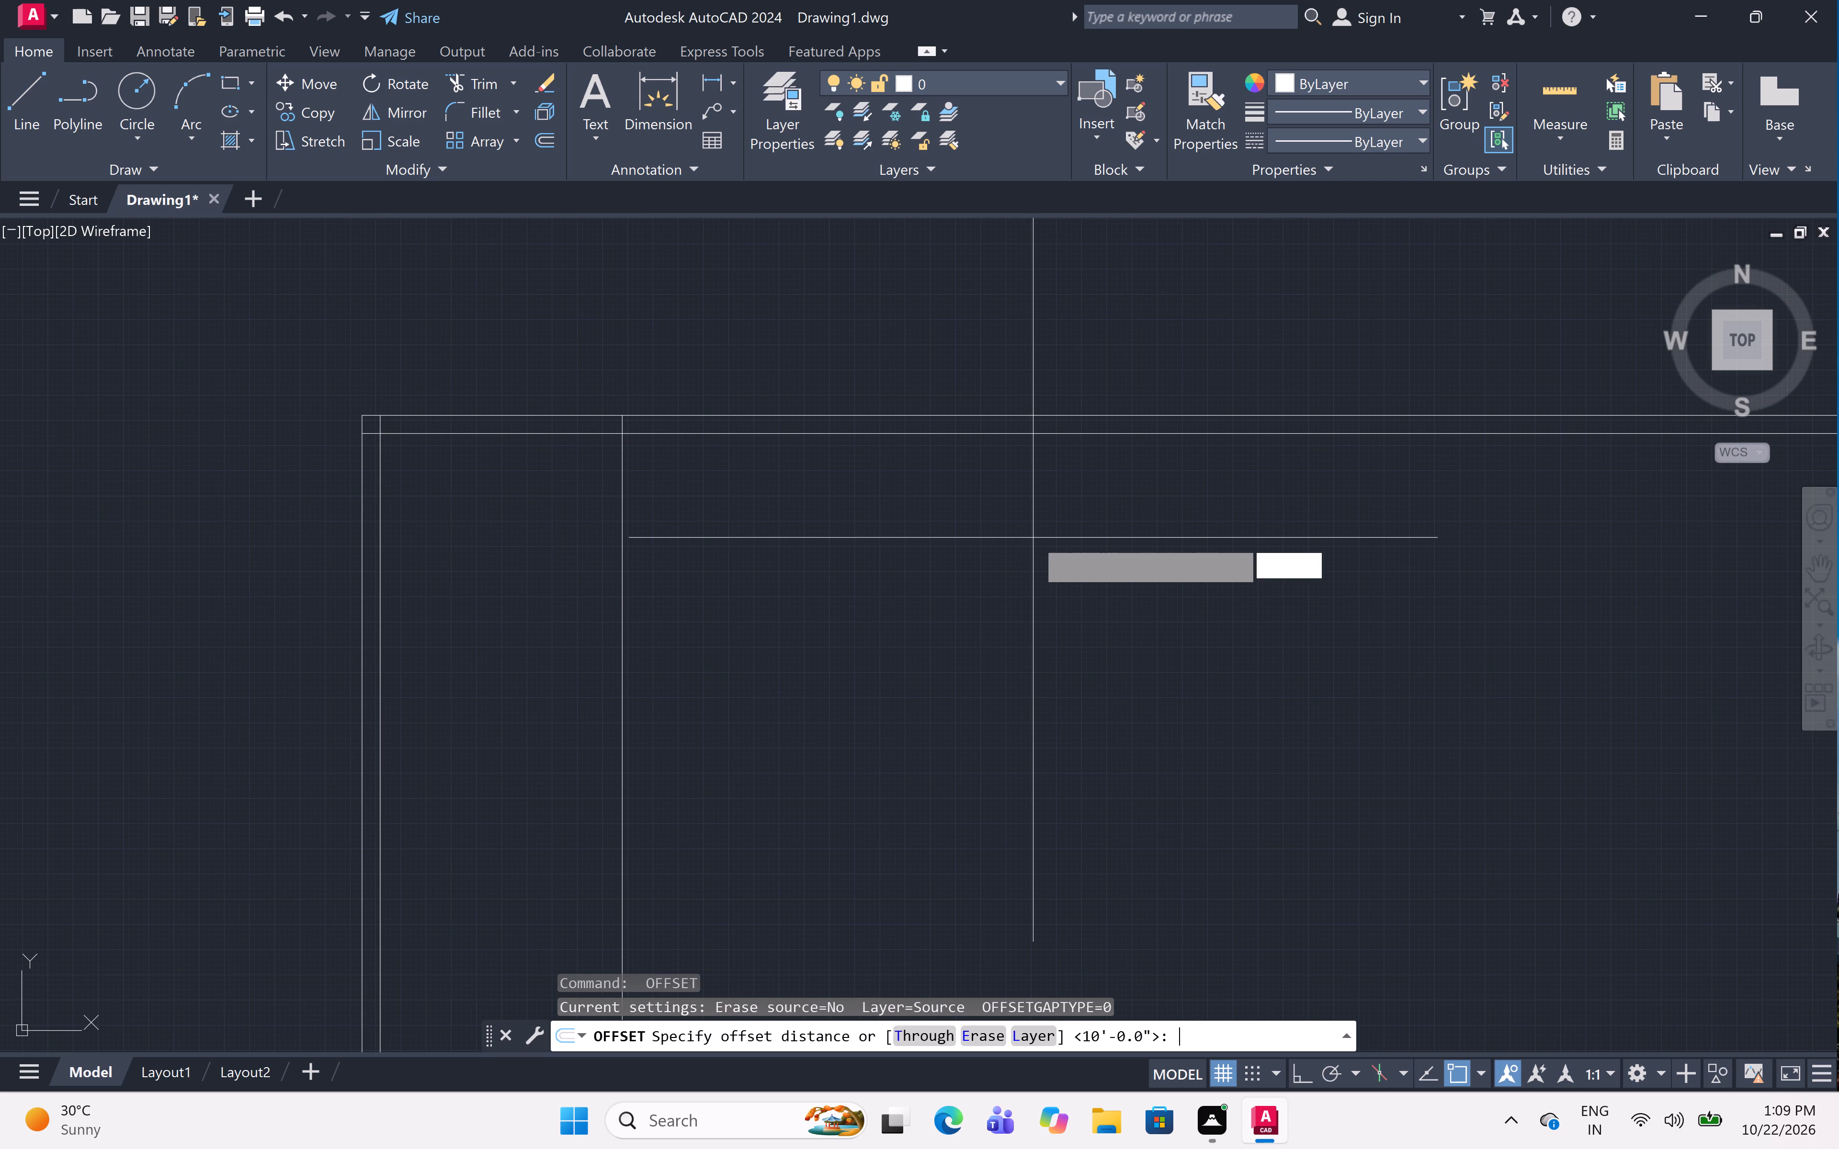
text(15'9")
key(space)
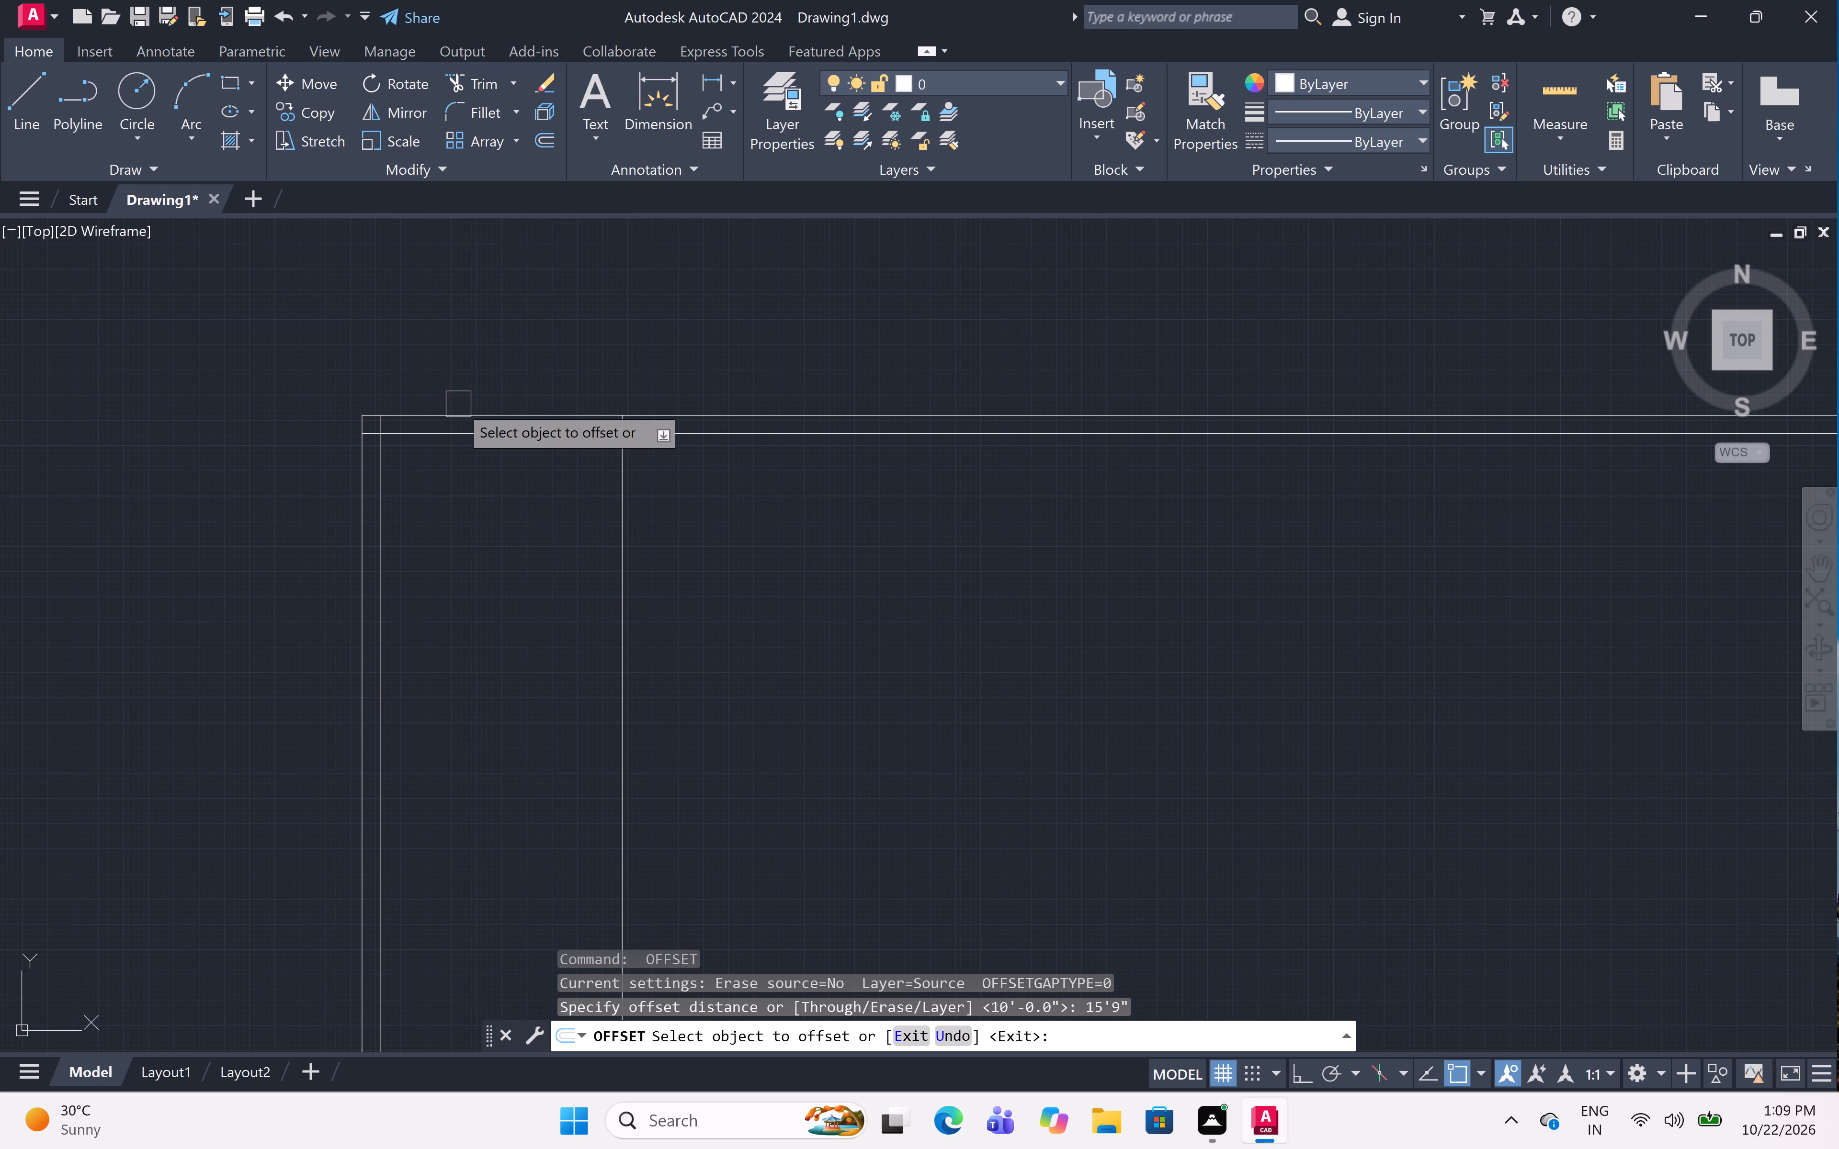
click(469, 431)
click(457, 613)
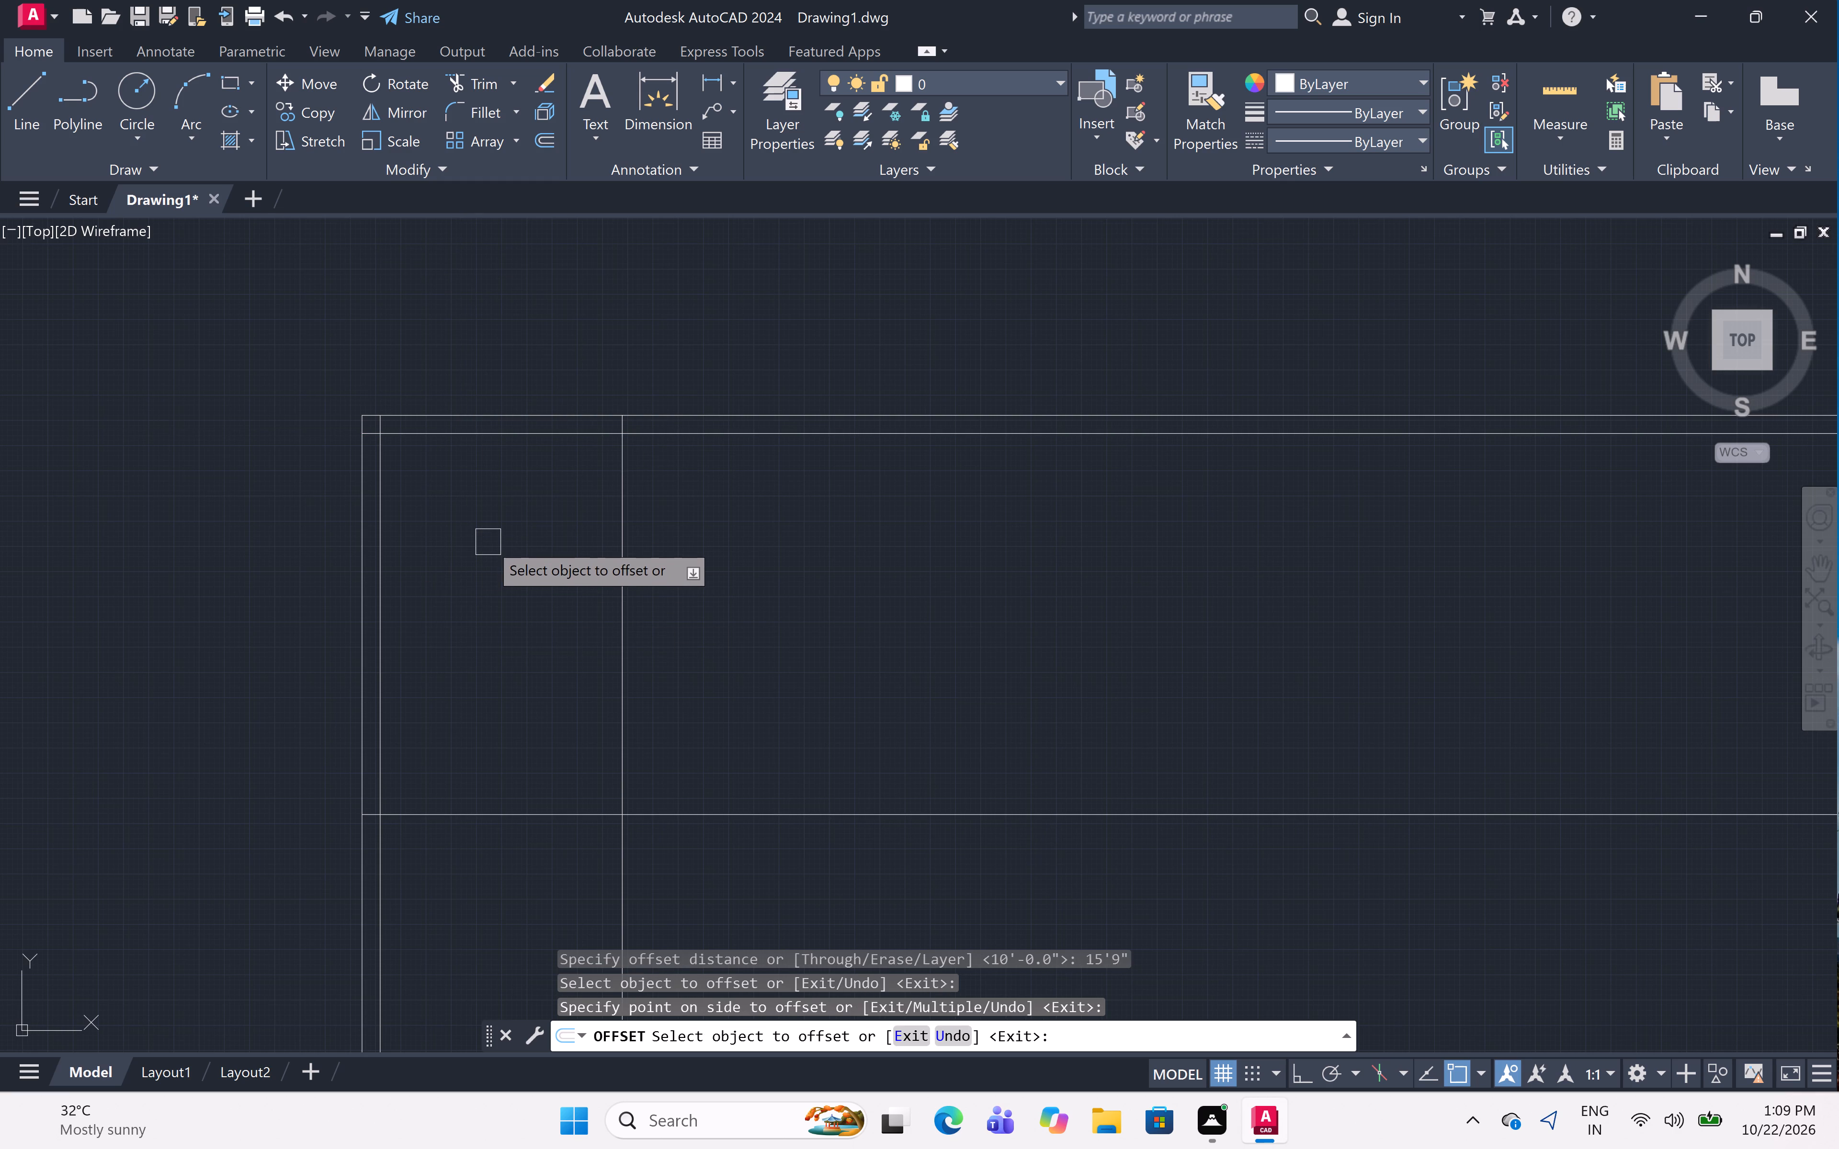
key(space)
Offset the left room's right-hand vertical line 9" to the right to give that wall its thickness.
key(space)
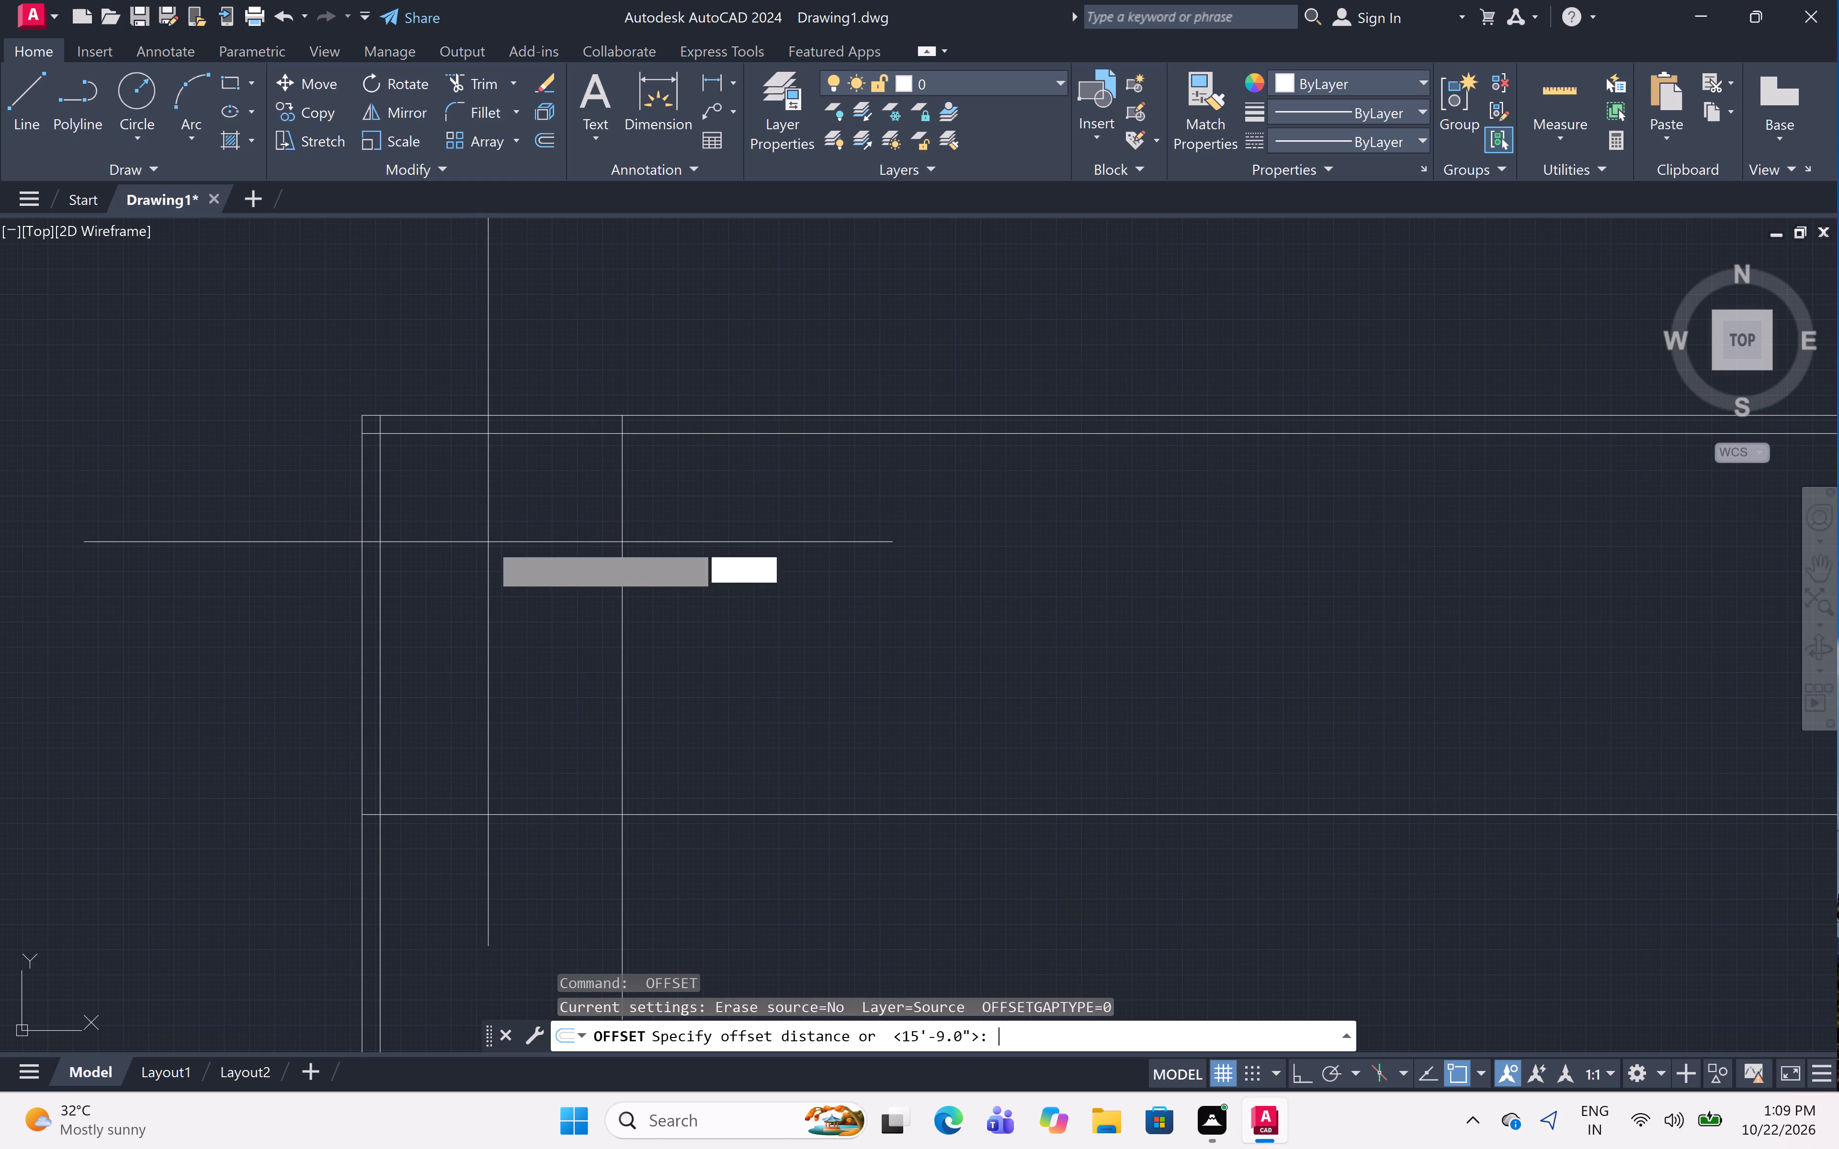
text(9")
key(space)
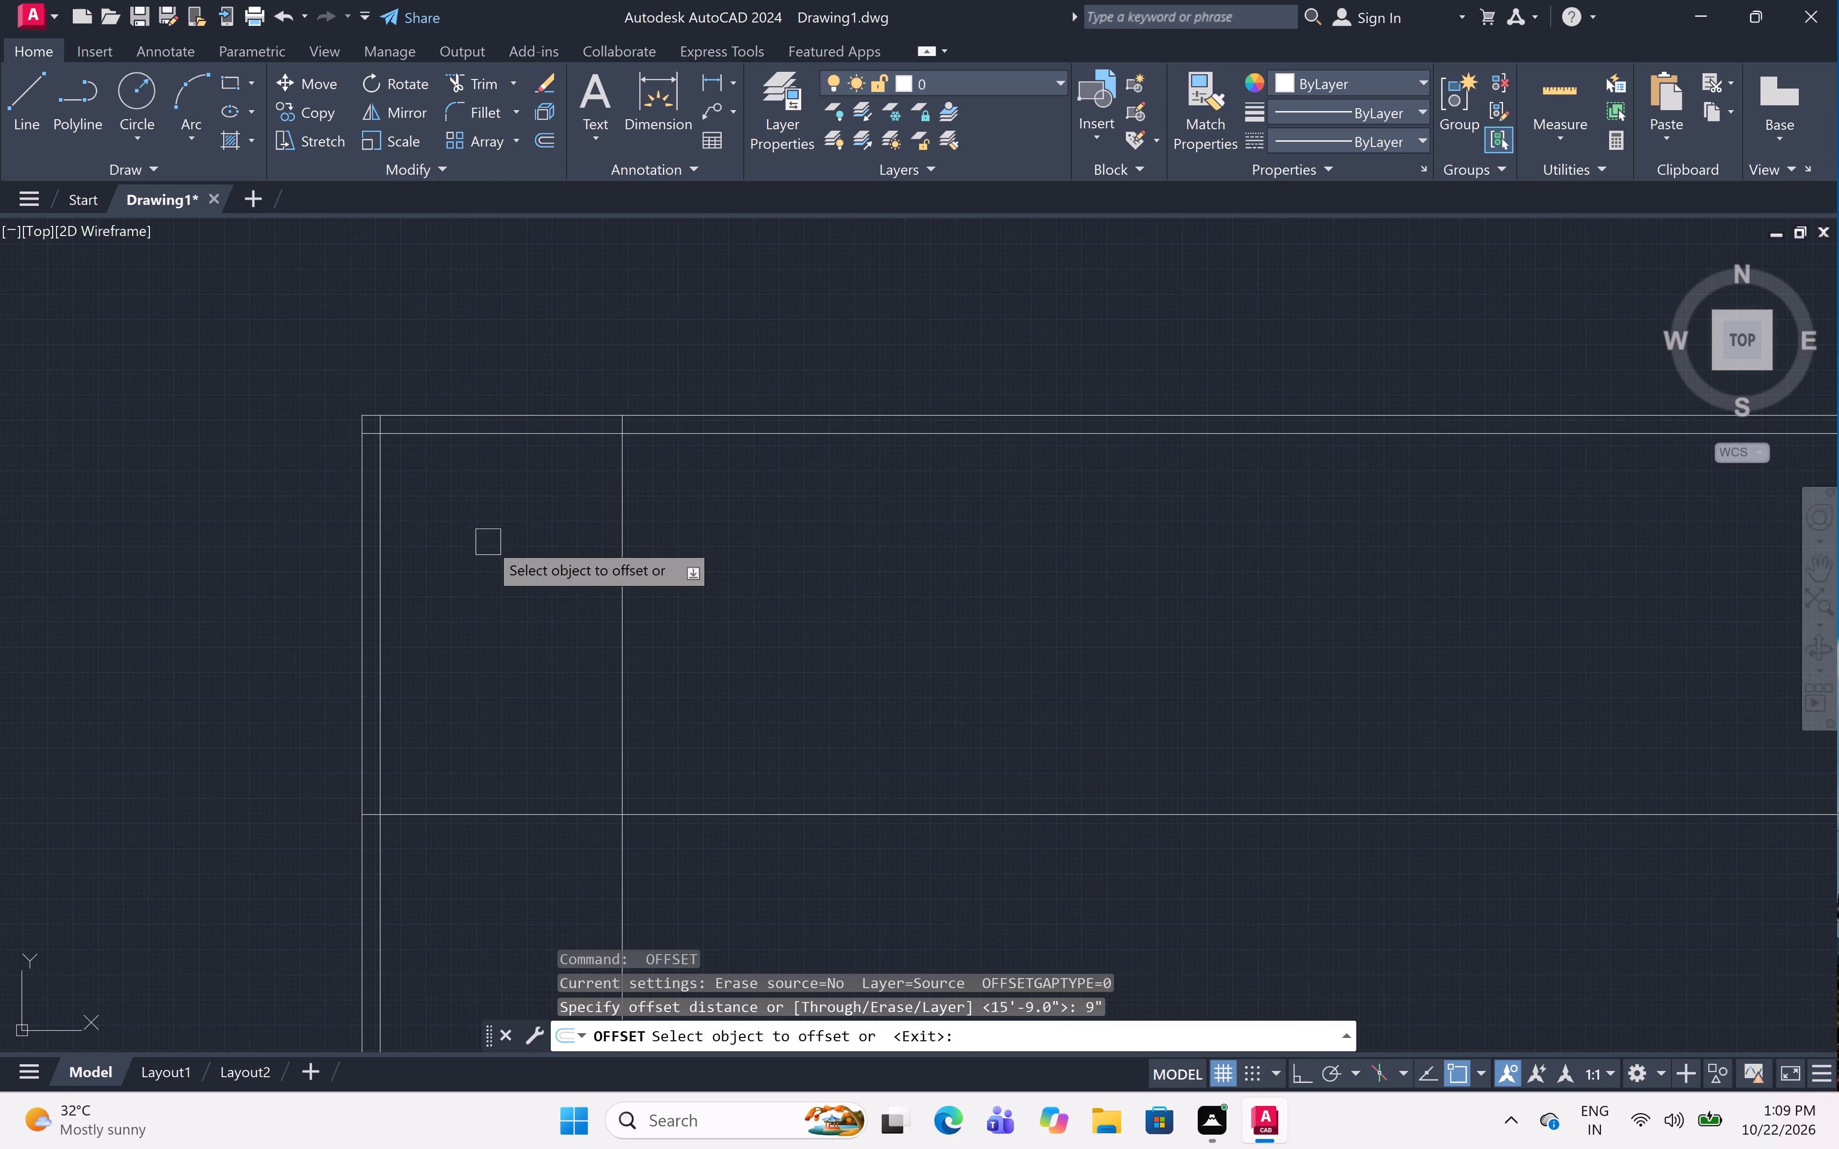
click(625, 694)
click(717, 706)
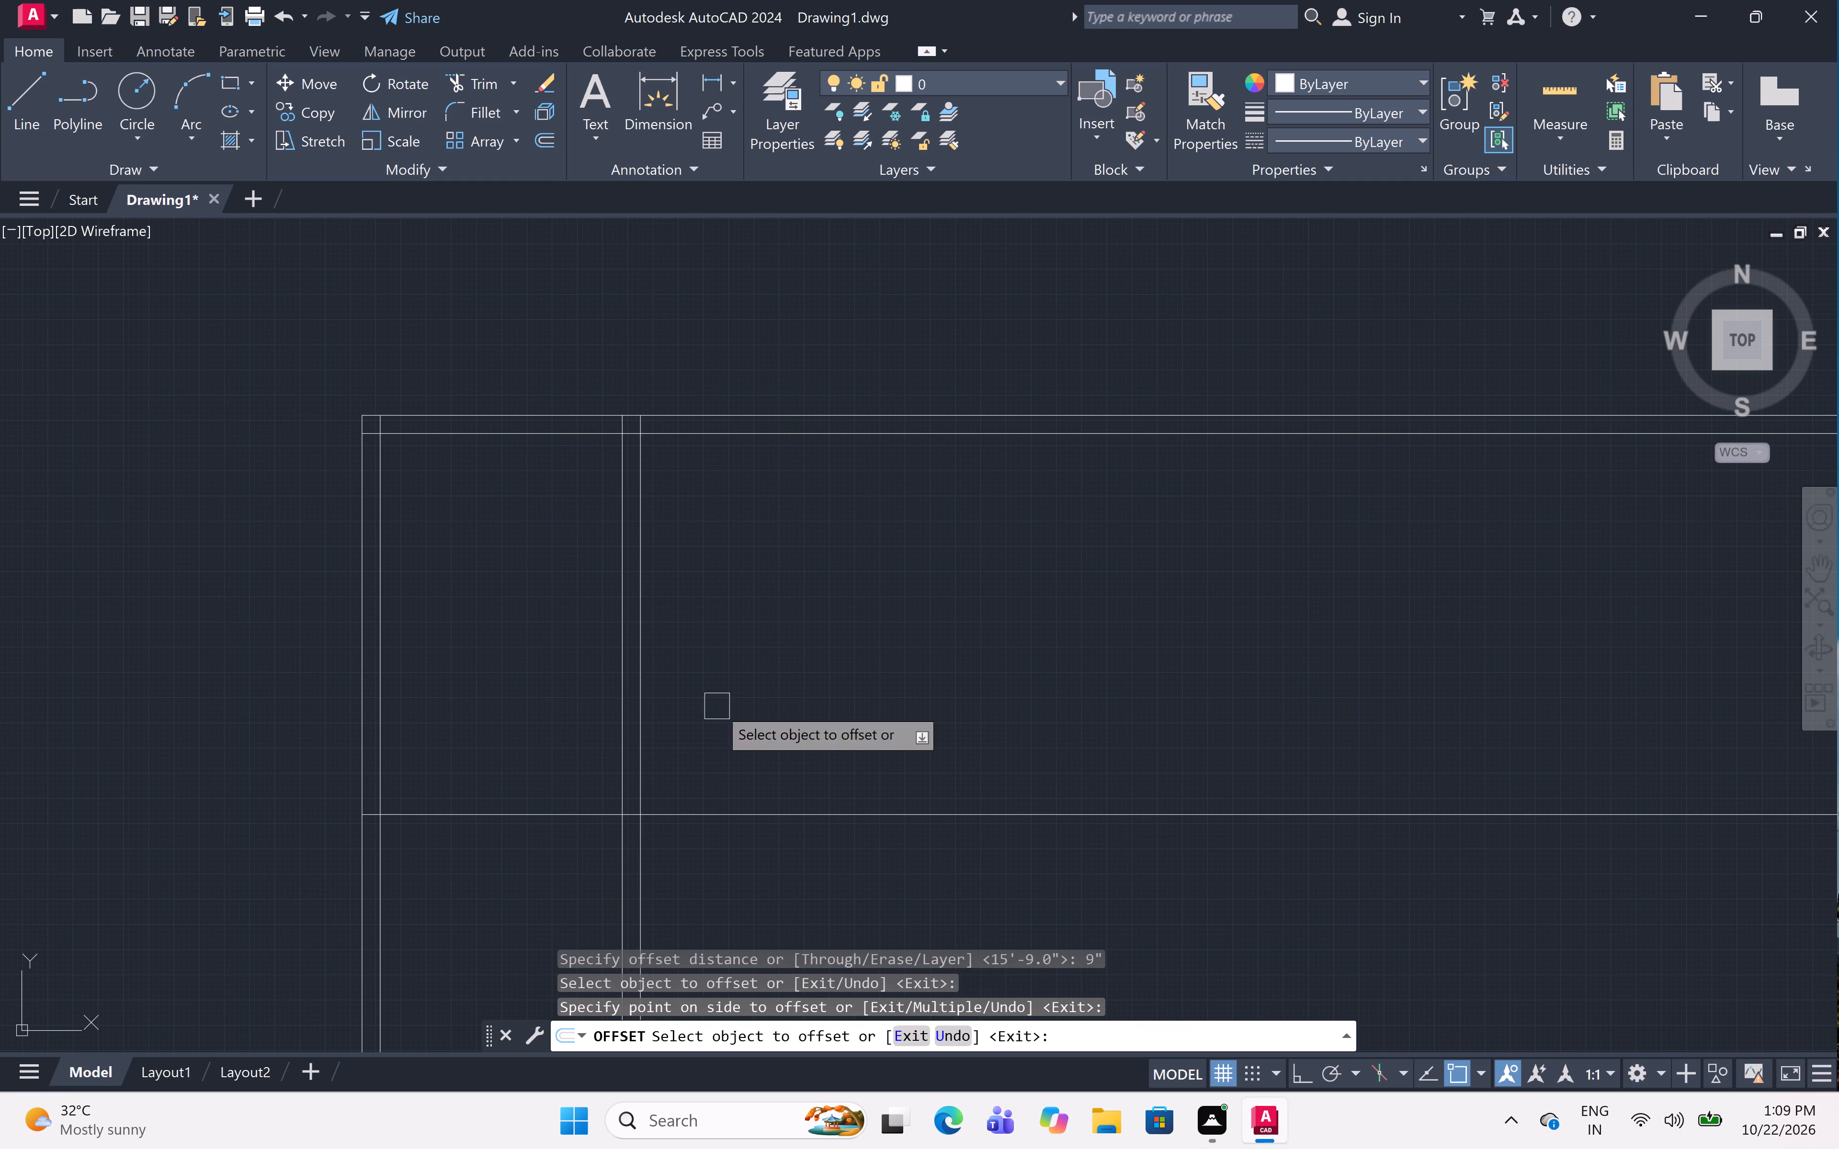
key(space)
Offset the horizontal line below the left room 4.5" downward to form a thin partition wall.
key(space)
text(4.)
text(5")
key(space)
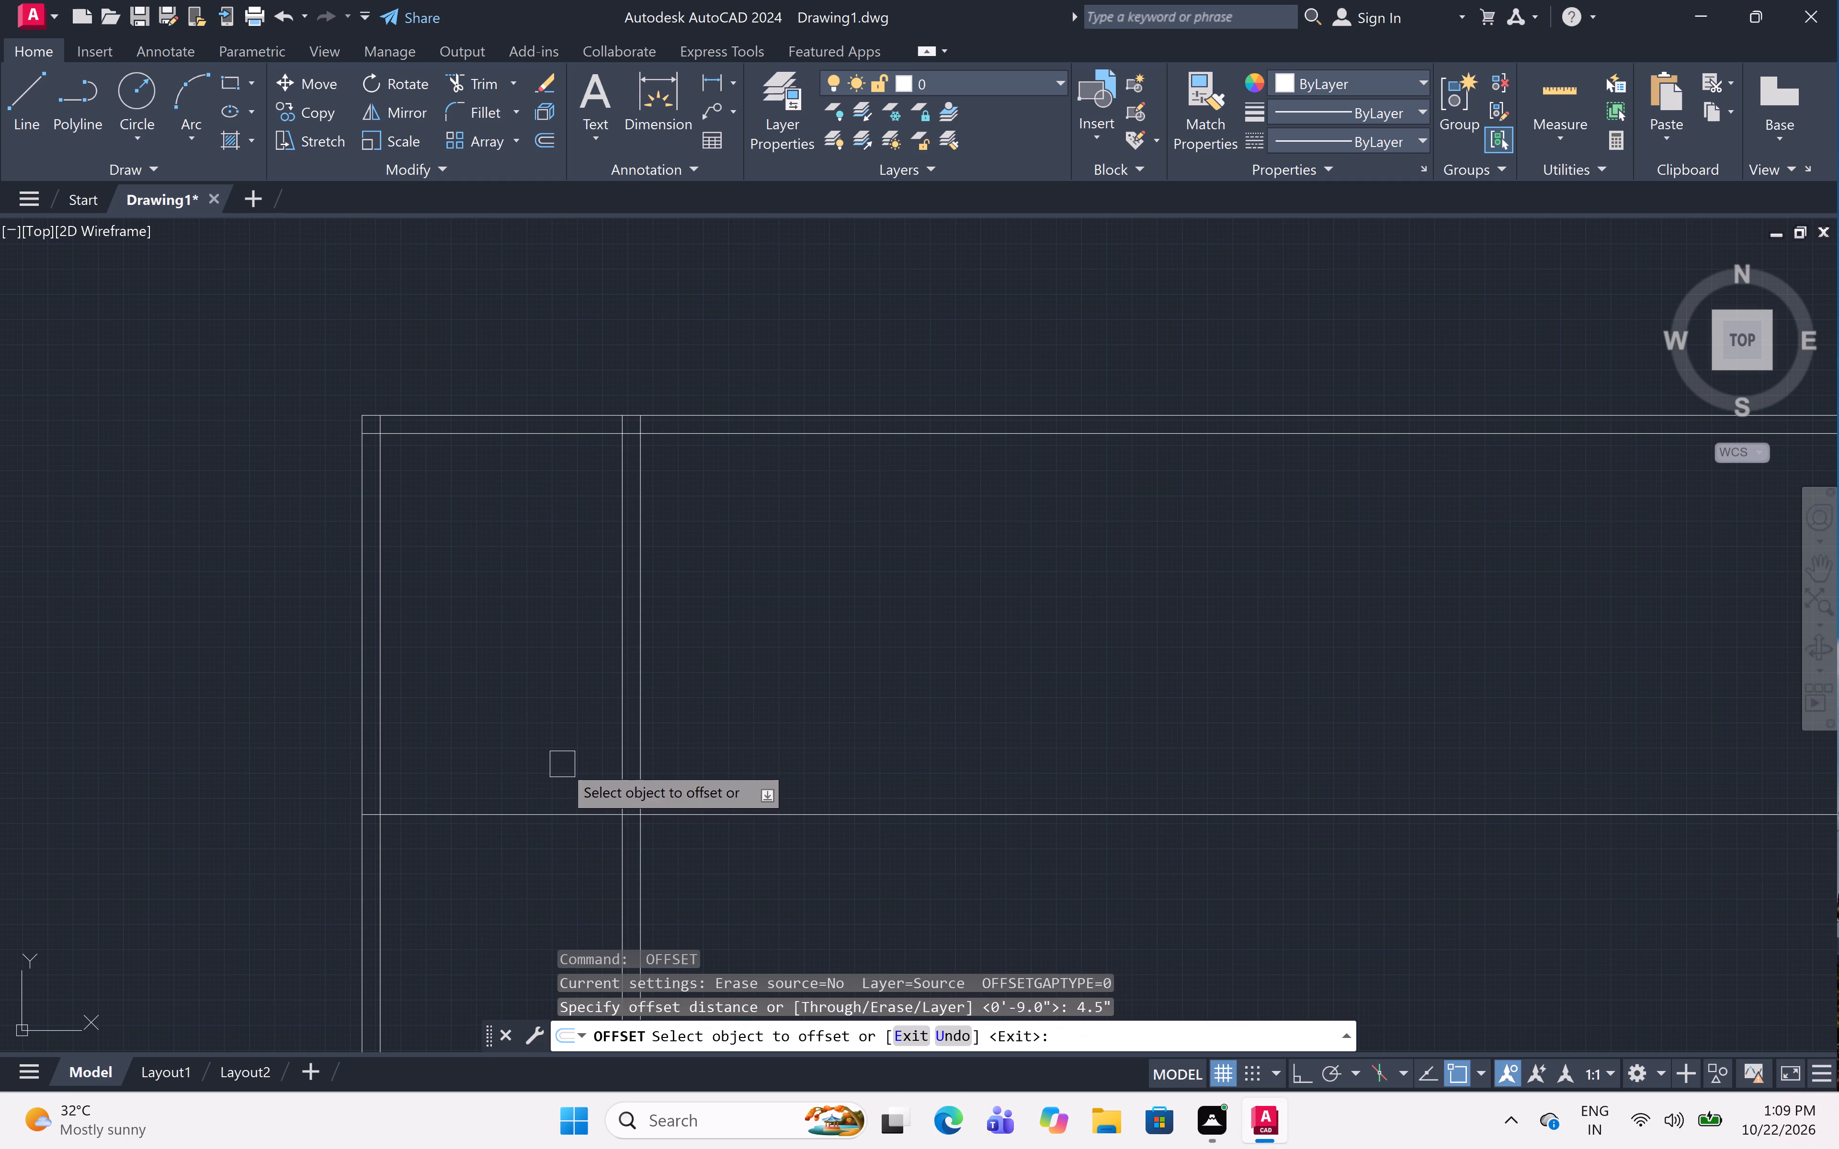
click(533, 819)
click(509, 900)
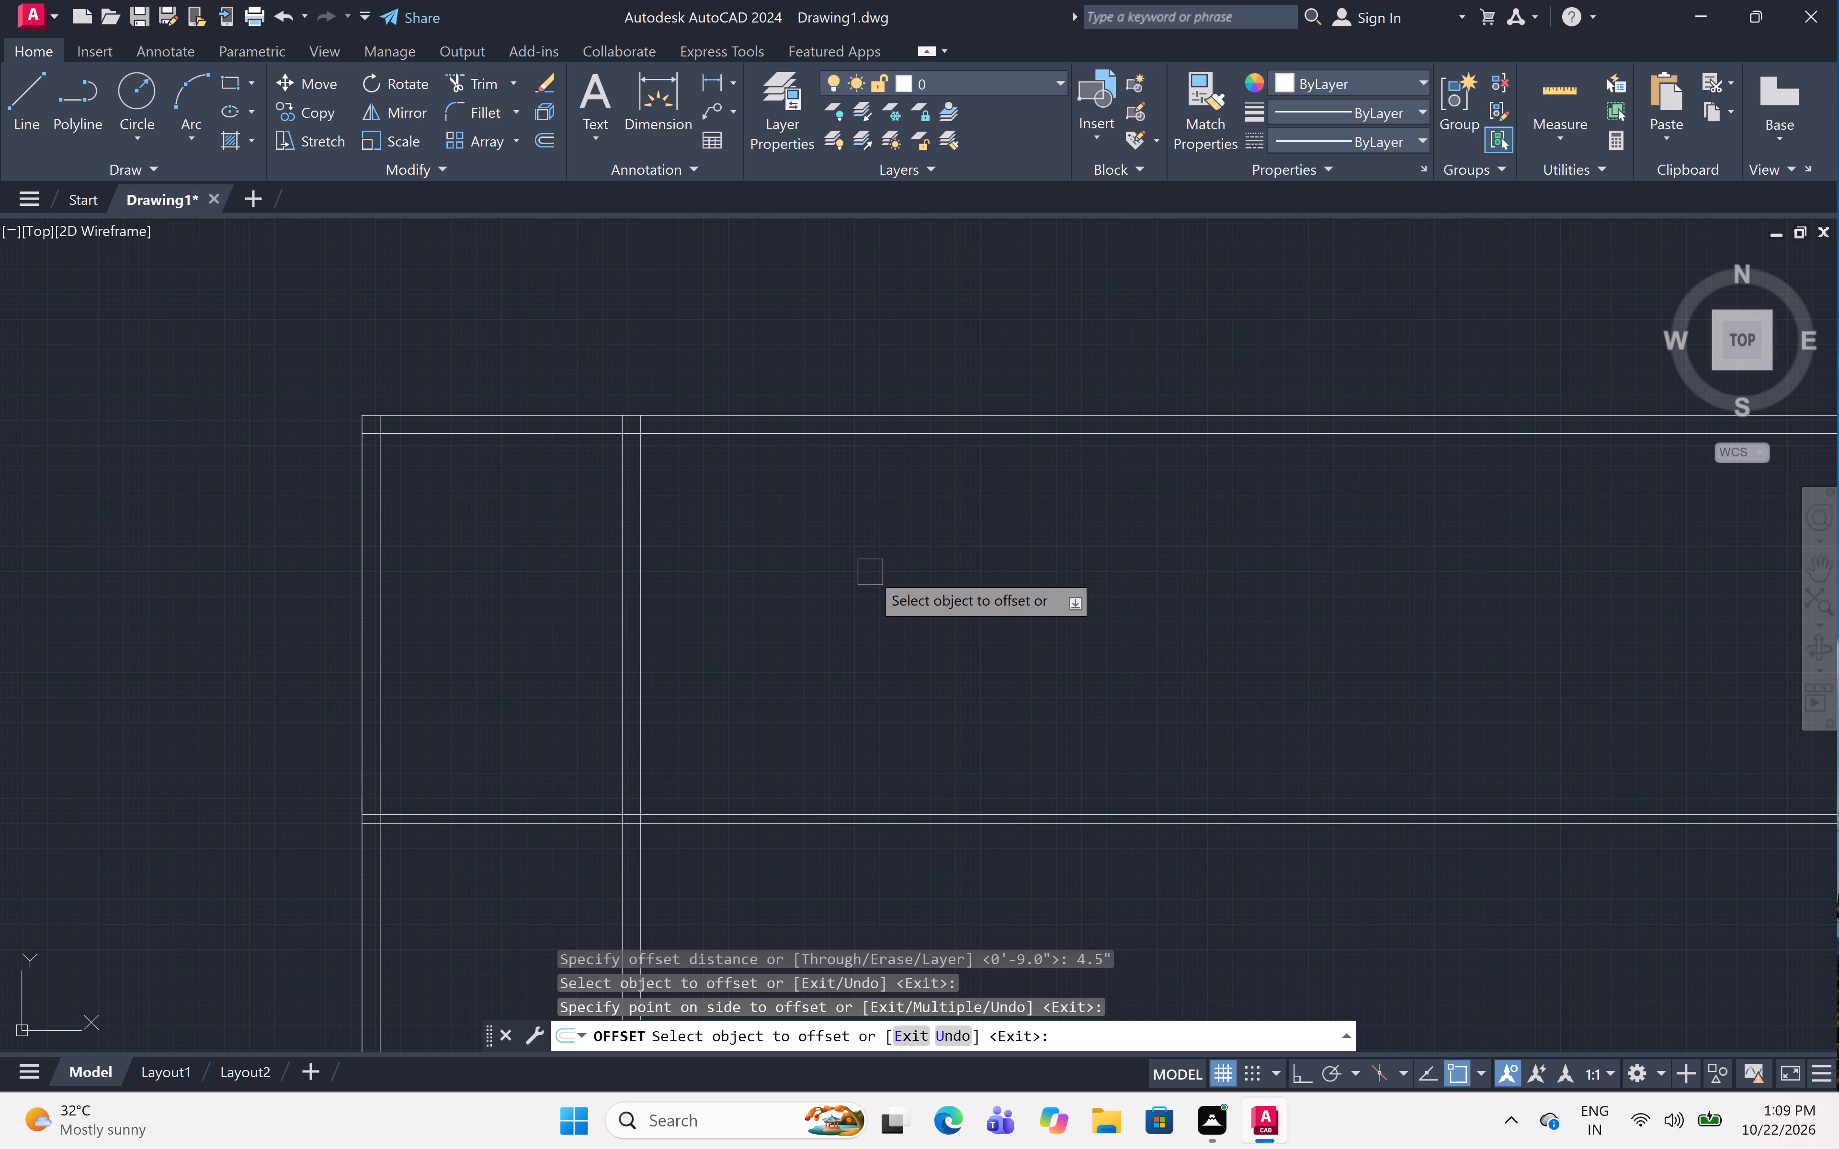
key(Escape)
Offset the right face of the left room's 9" dividing wall 15'9" to the right for the middle room's width.
text(off 15'9")
key(space)
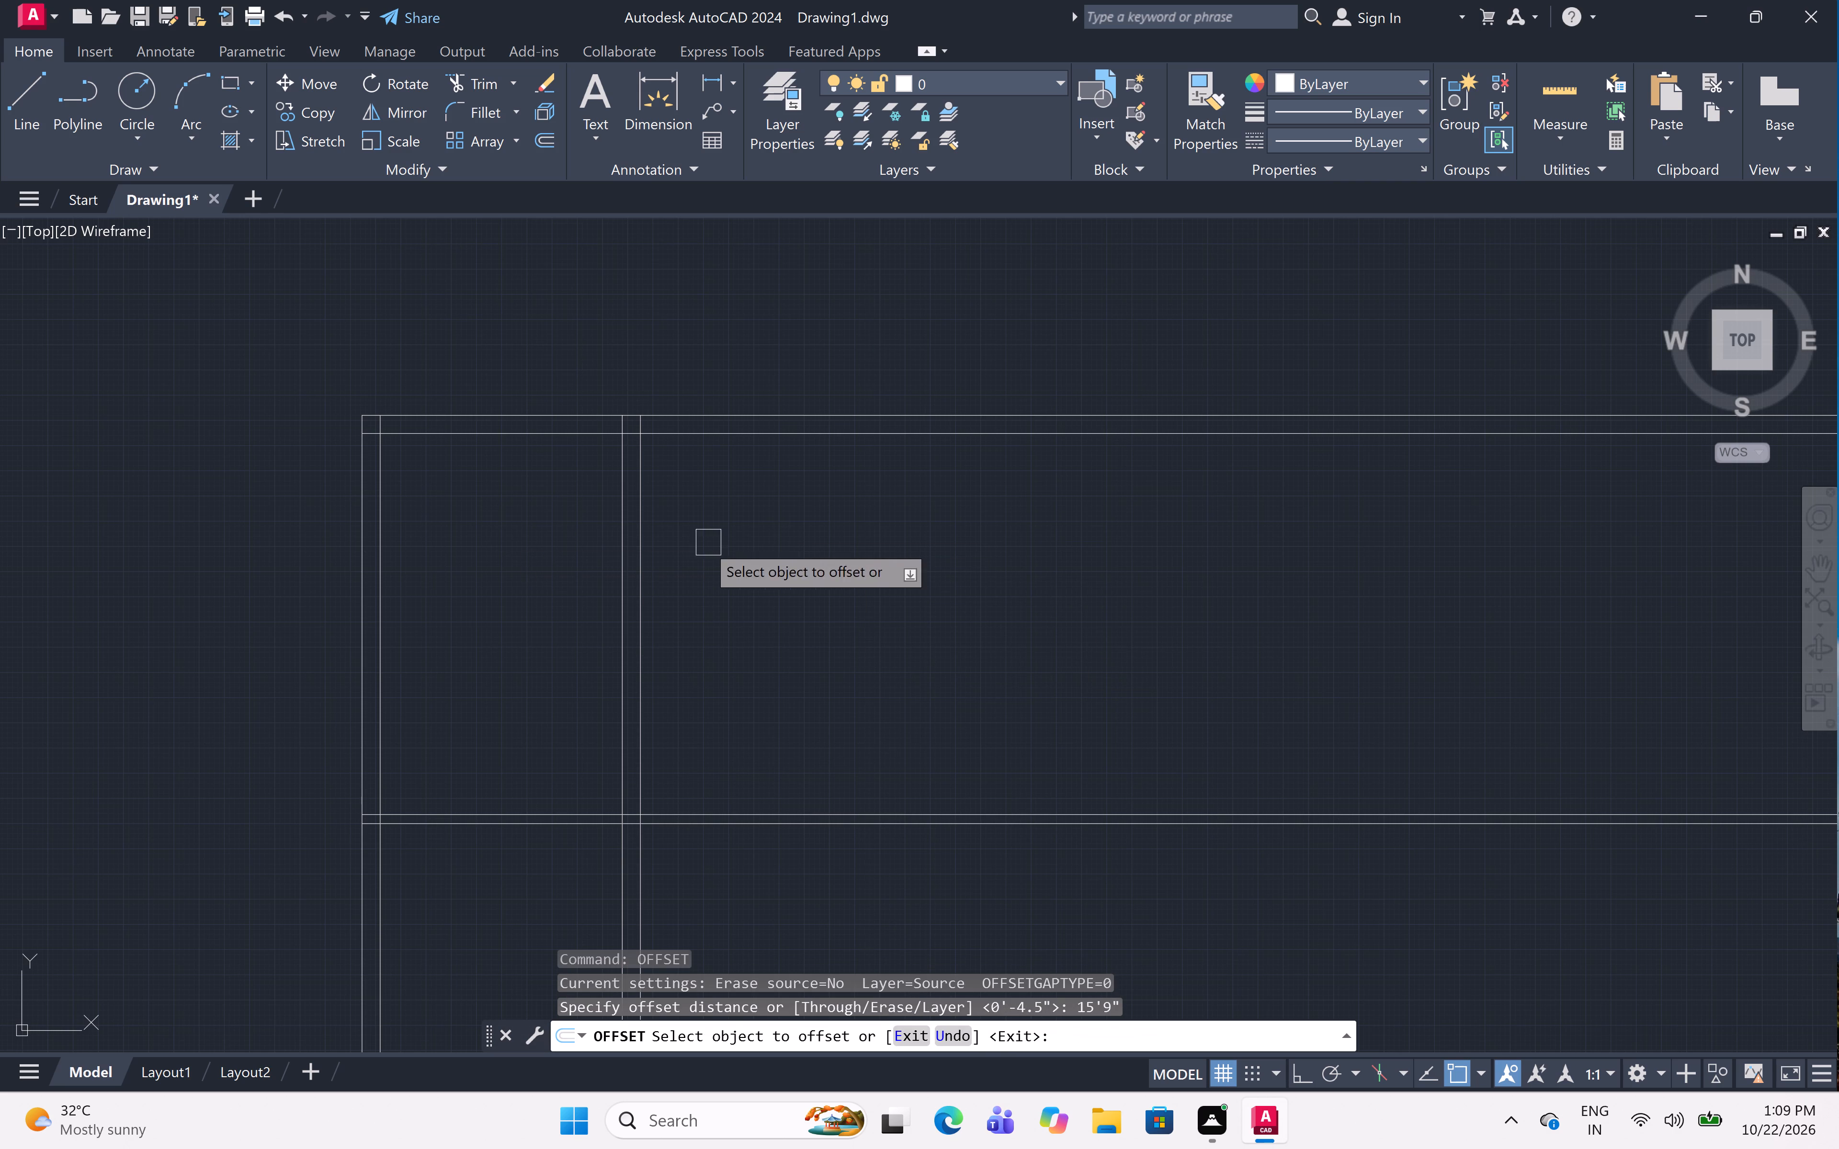
click(648, 580)
click(1273, 576)
key(space)
Offset the top outer wall's inner line 10' downward to set the middle room's depth.
key(space)
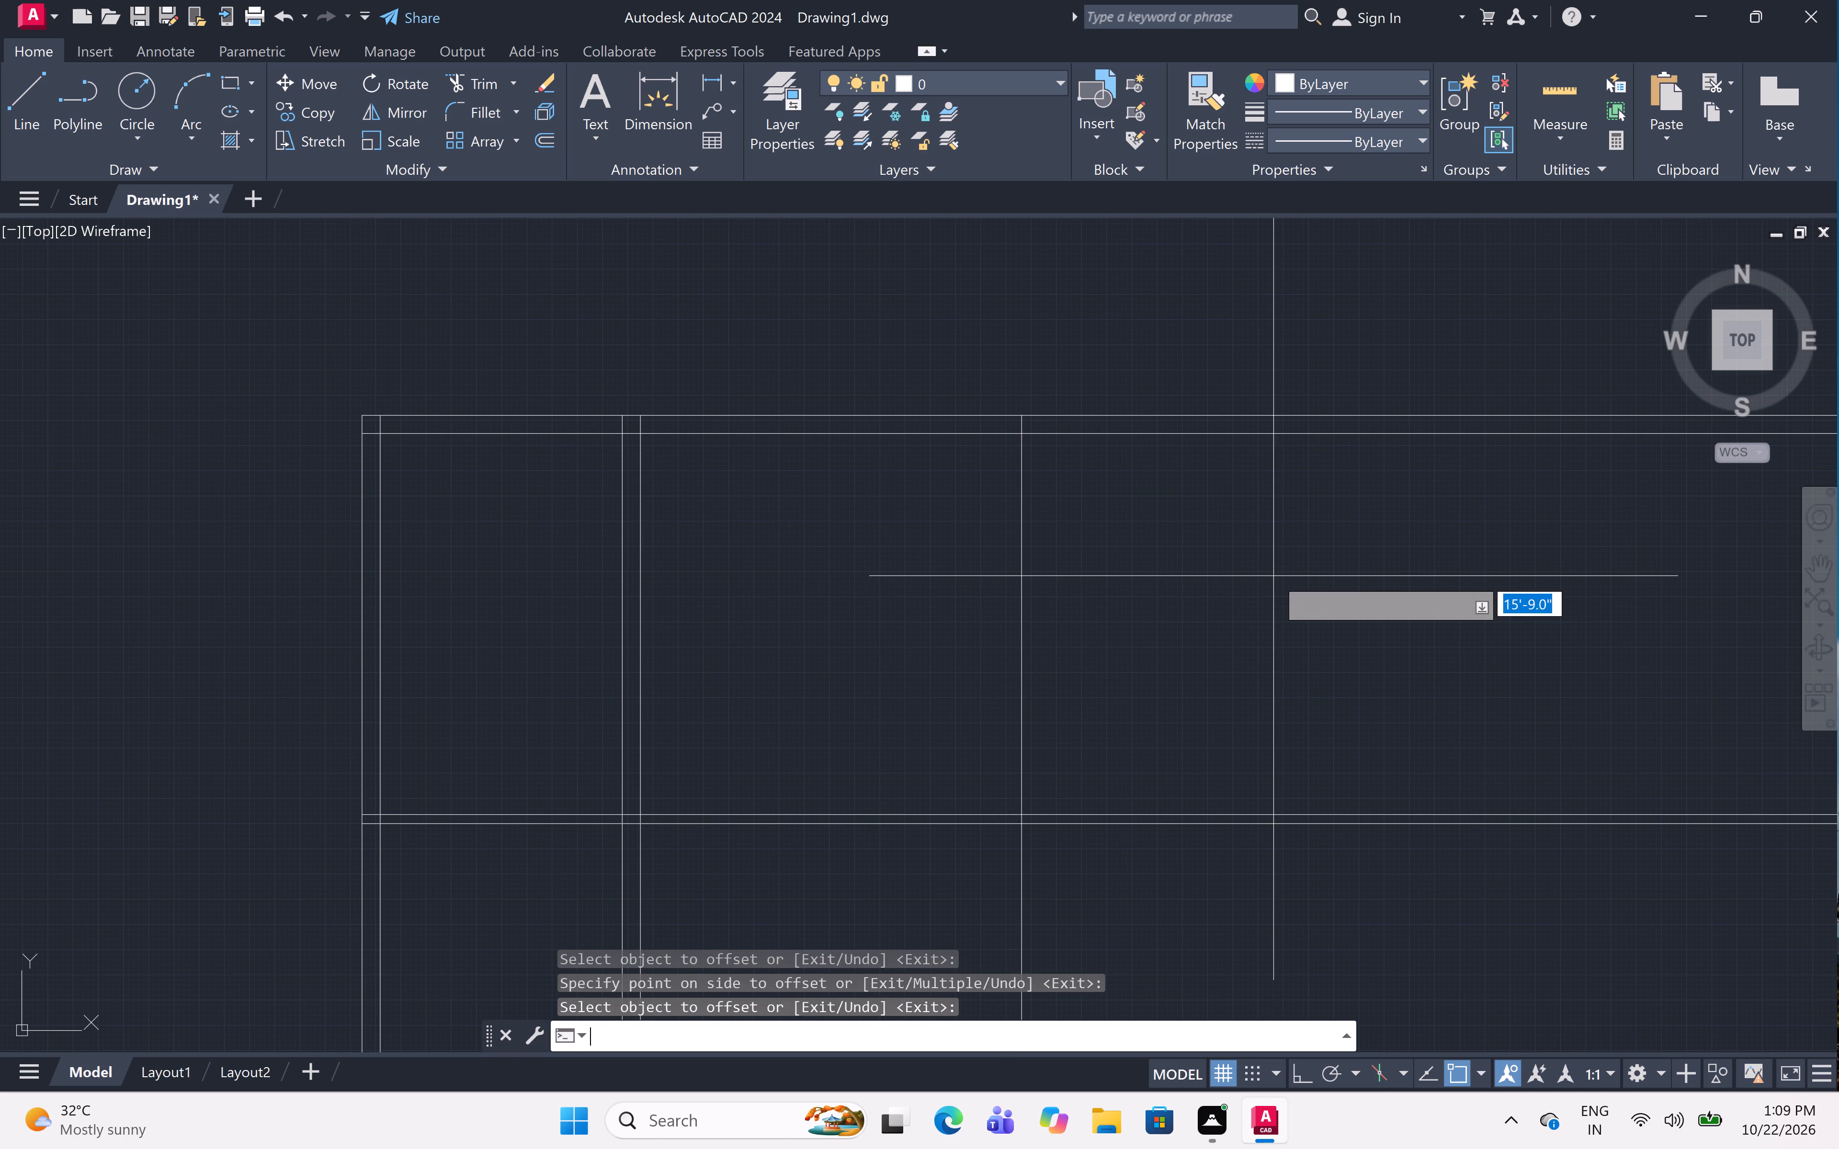
text(10')
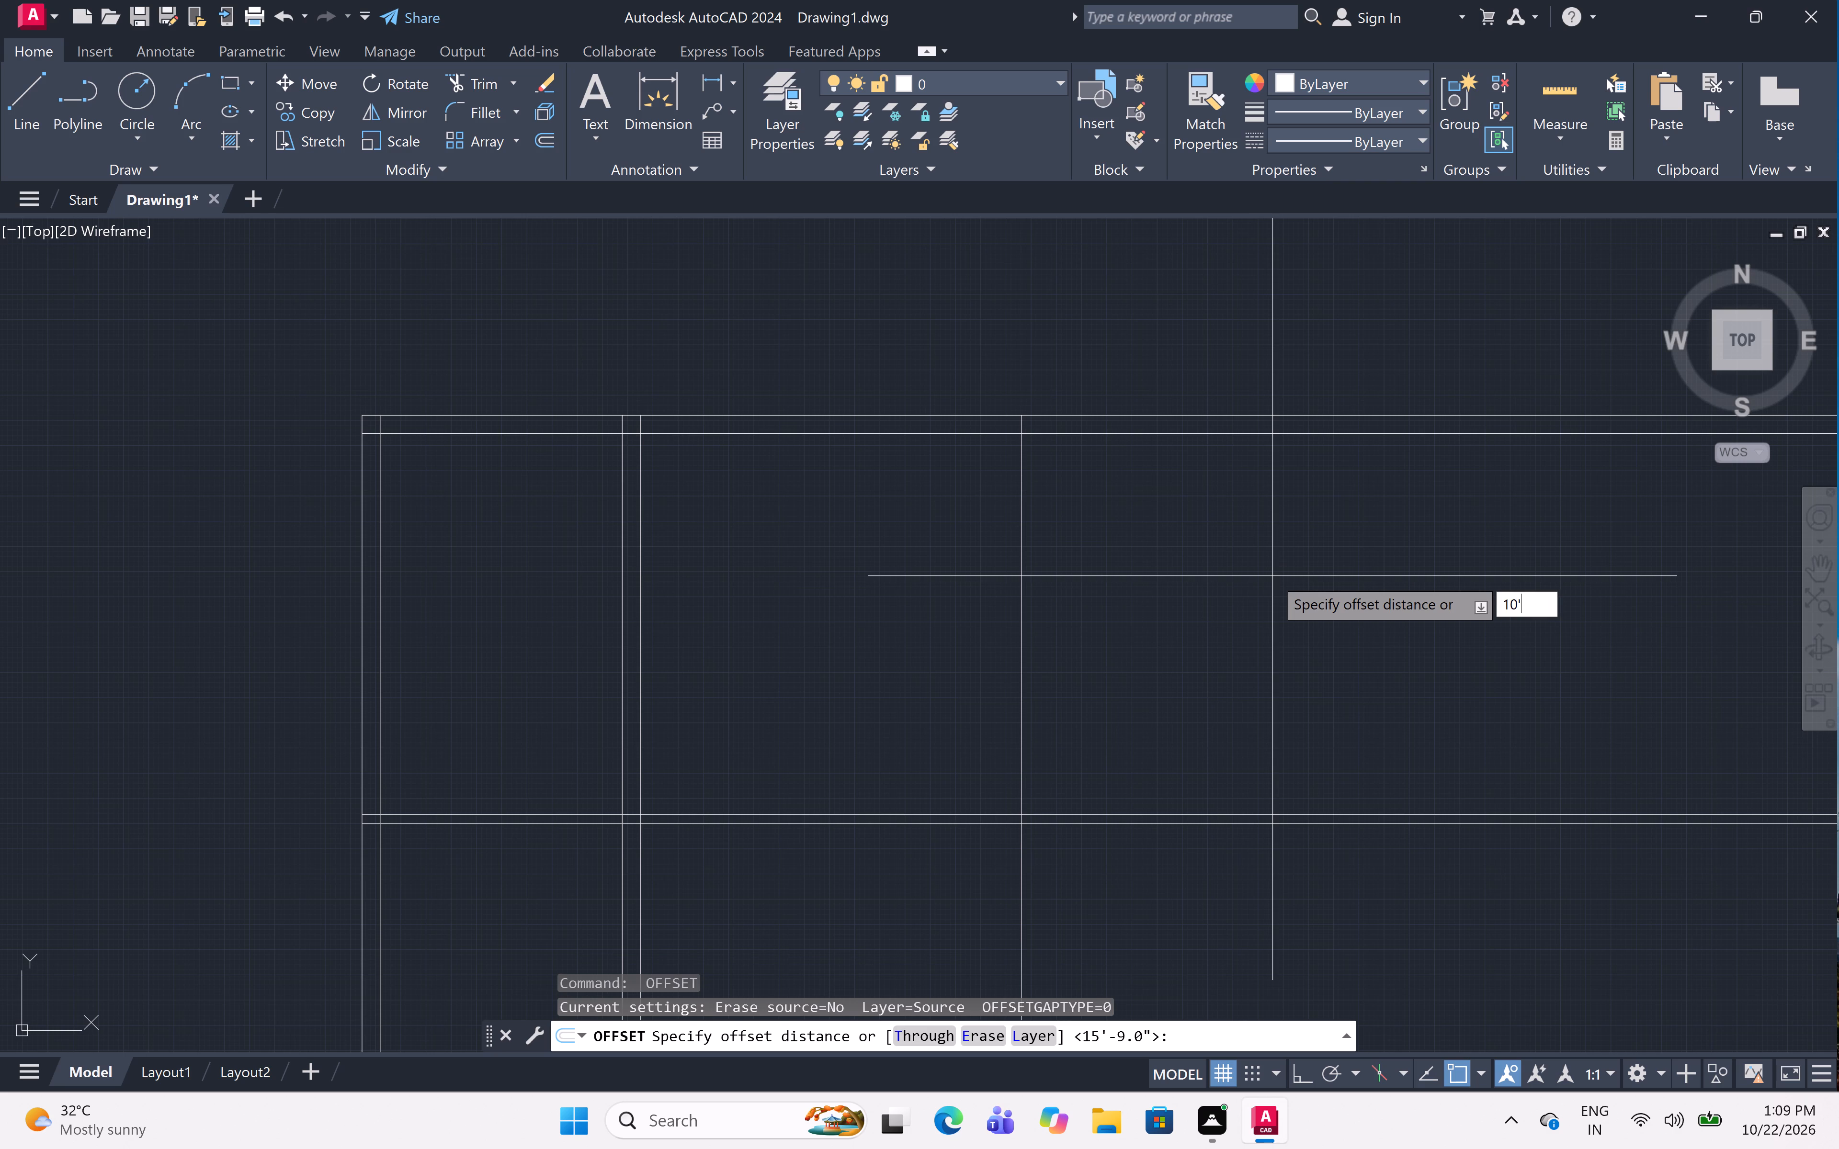
key(space)
click(893, 434)
click(875, 630)
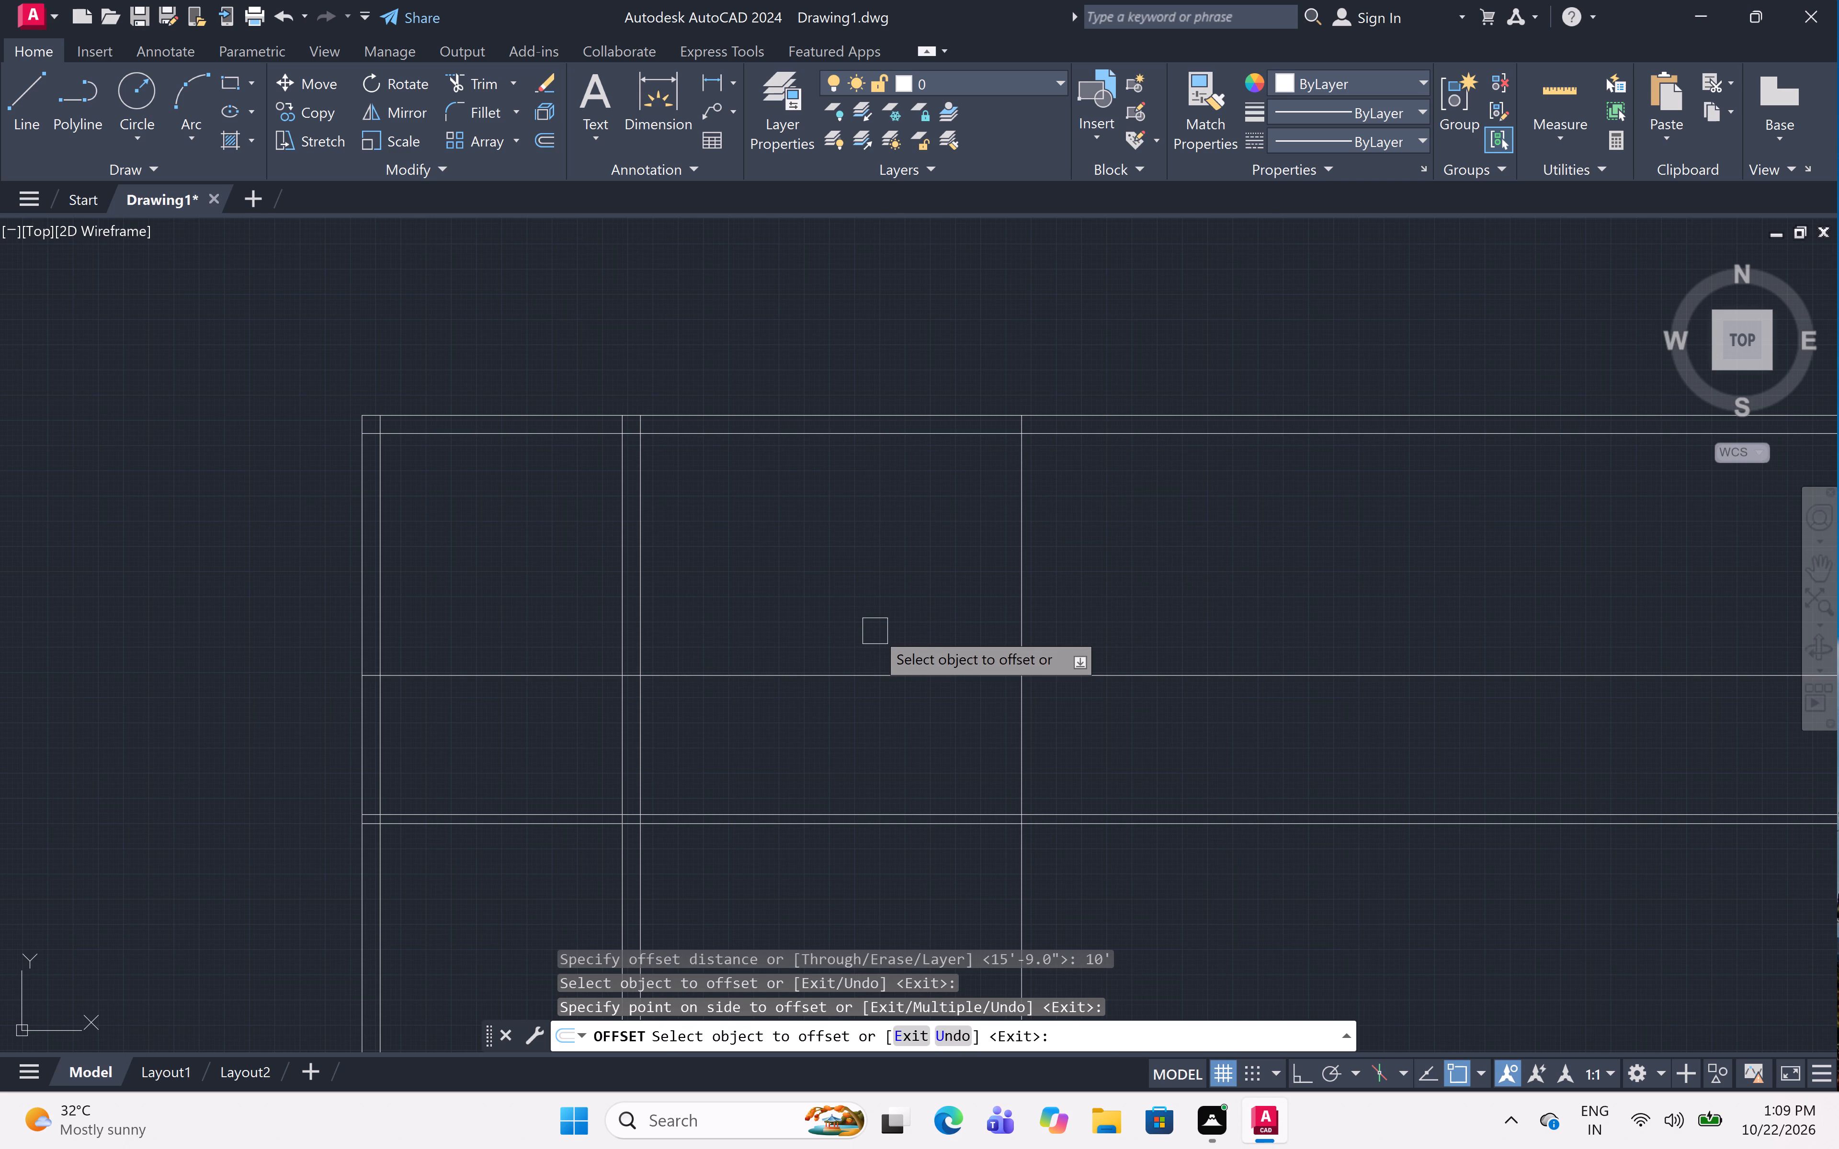
key(space)
Offset the middle room's lower horizontal line 9" downward to form its bottom wall.
key(space)
text(9")
key(space)
click(857, 670)
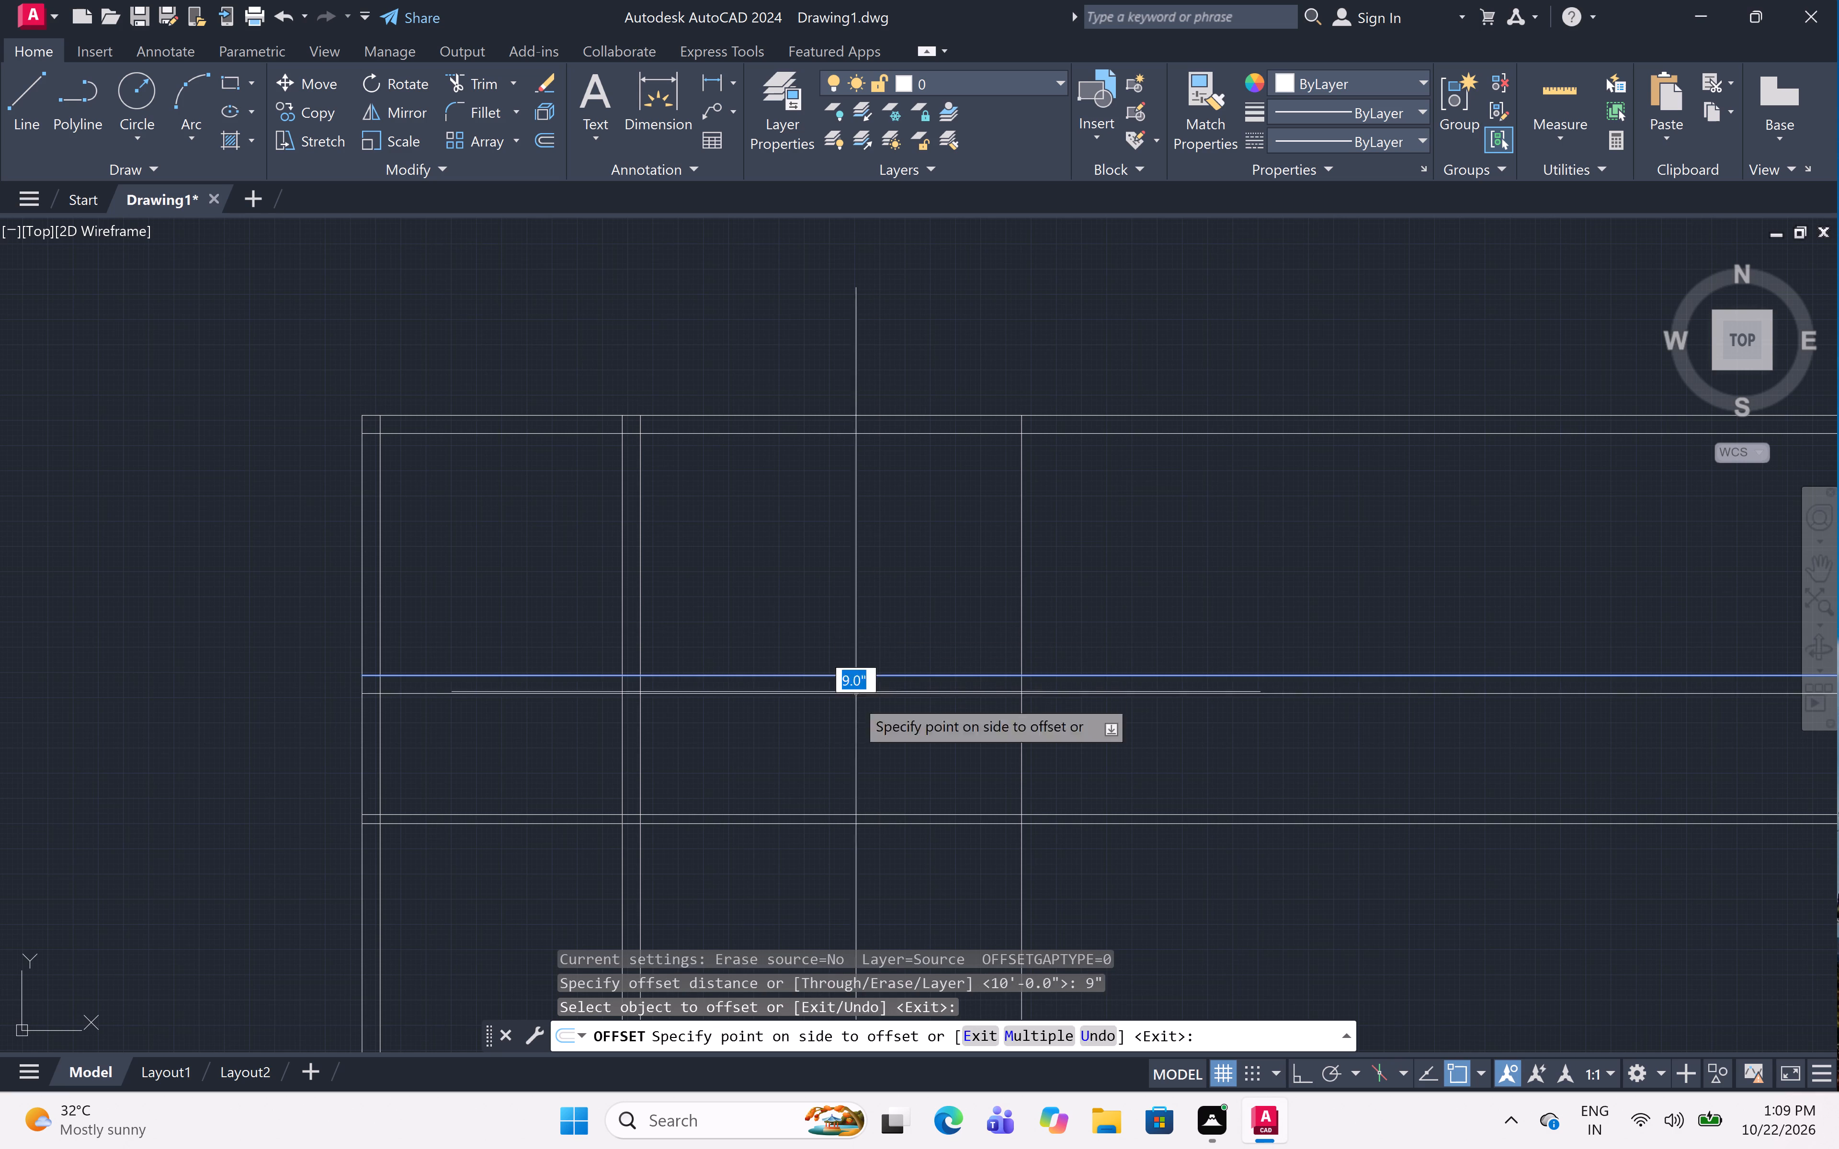
click(827, 819)
key(space)
Offset the vertical line at the middle room's right side 4.5" to the right to form a partition wall.
key(space)
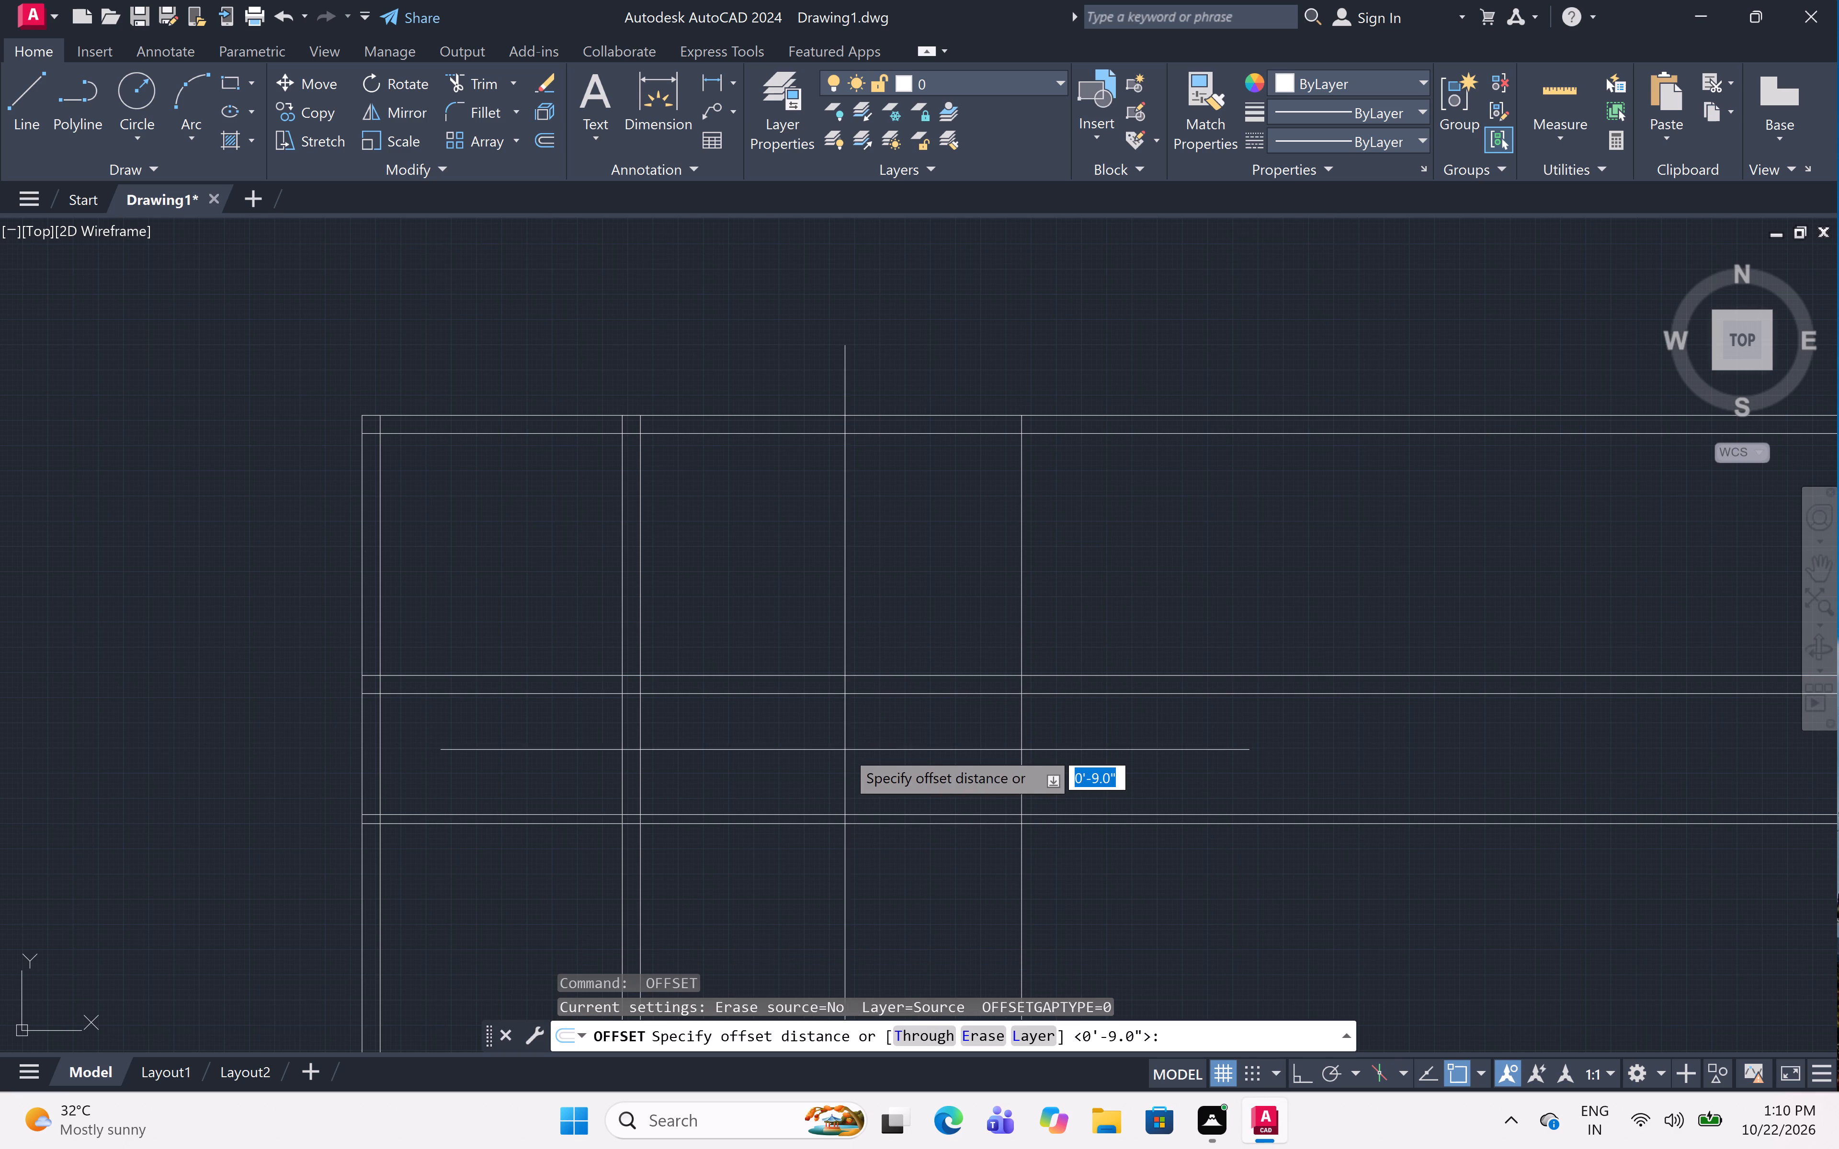
text(4.6)
key(BackSpace)
text(5")
key(space)
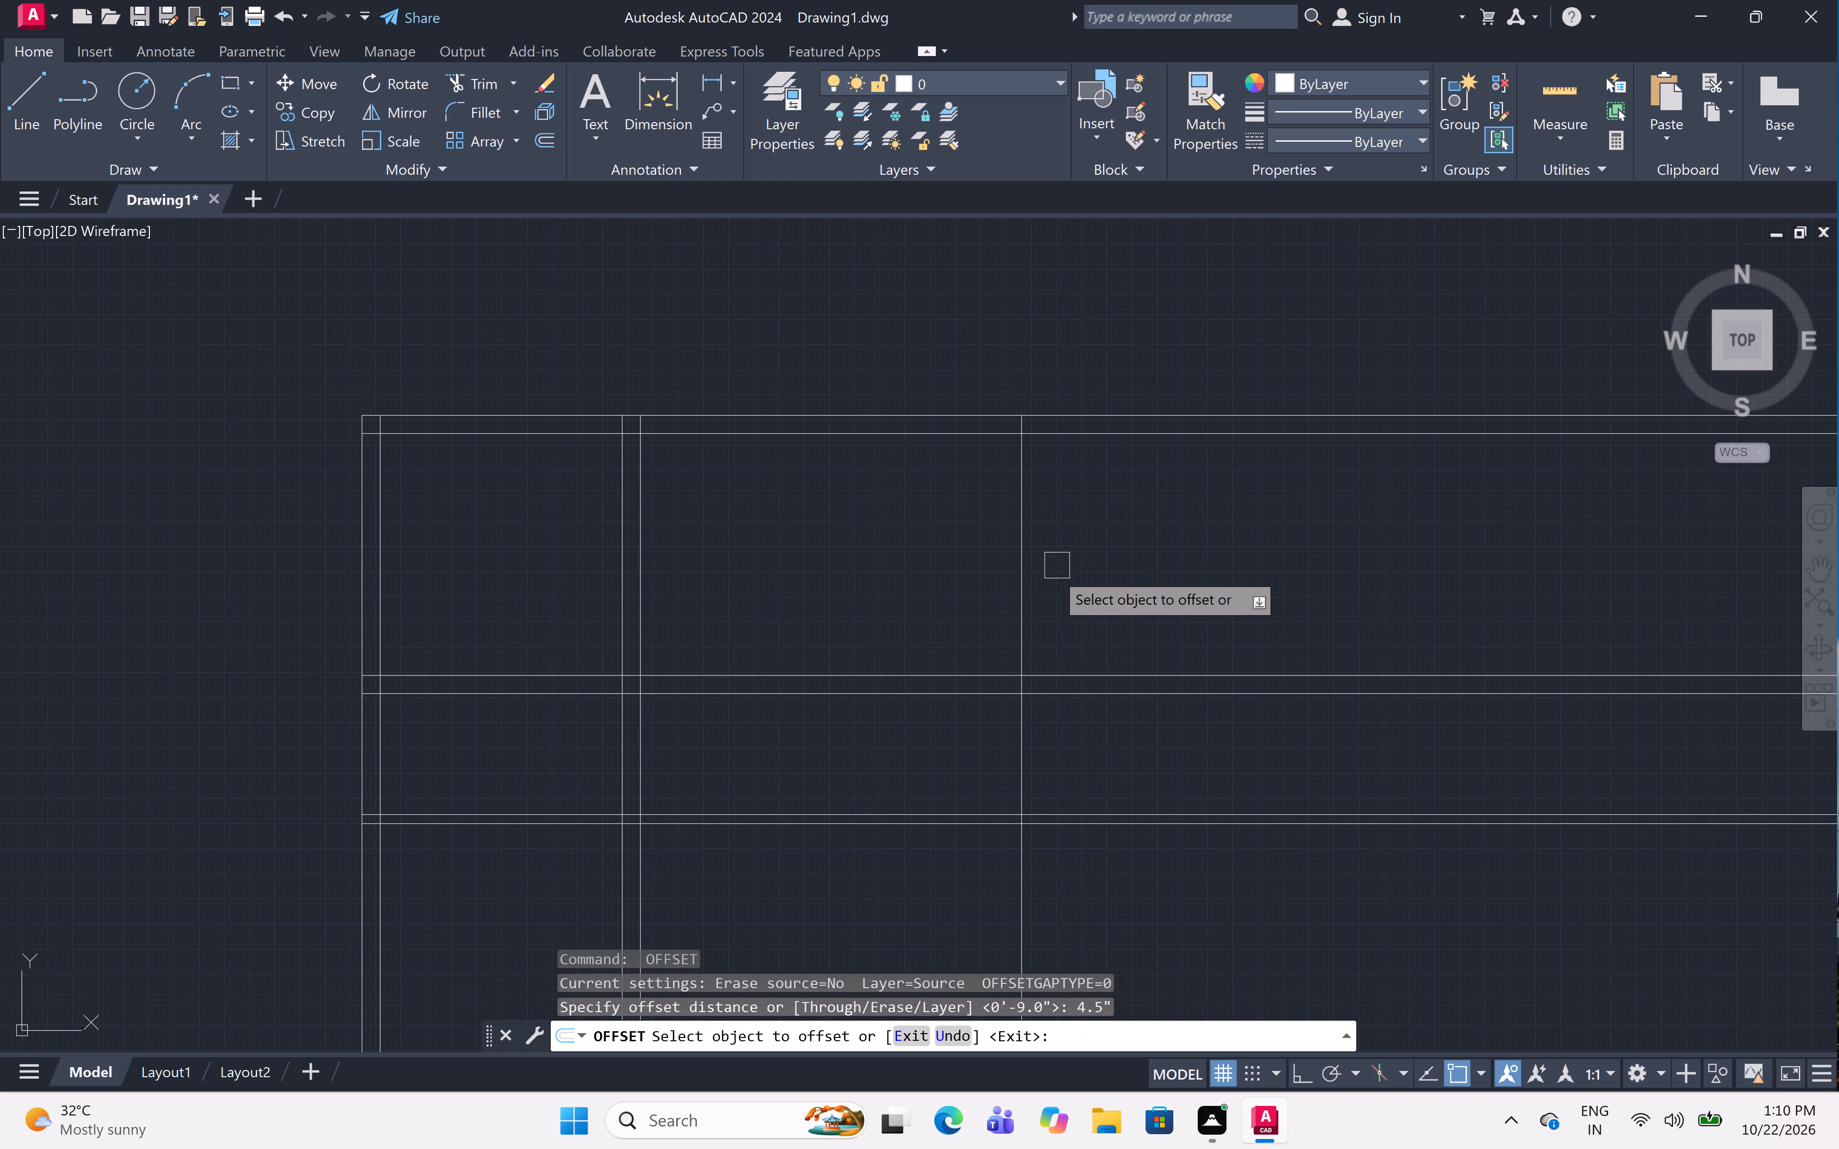
click(1028, 560)
click(1091, 585)
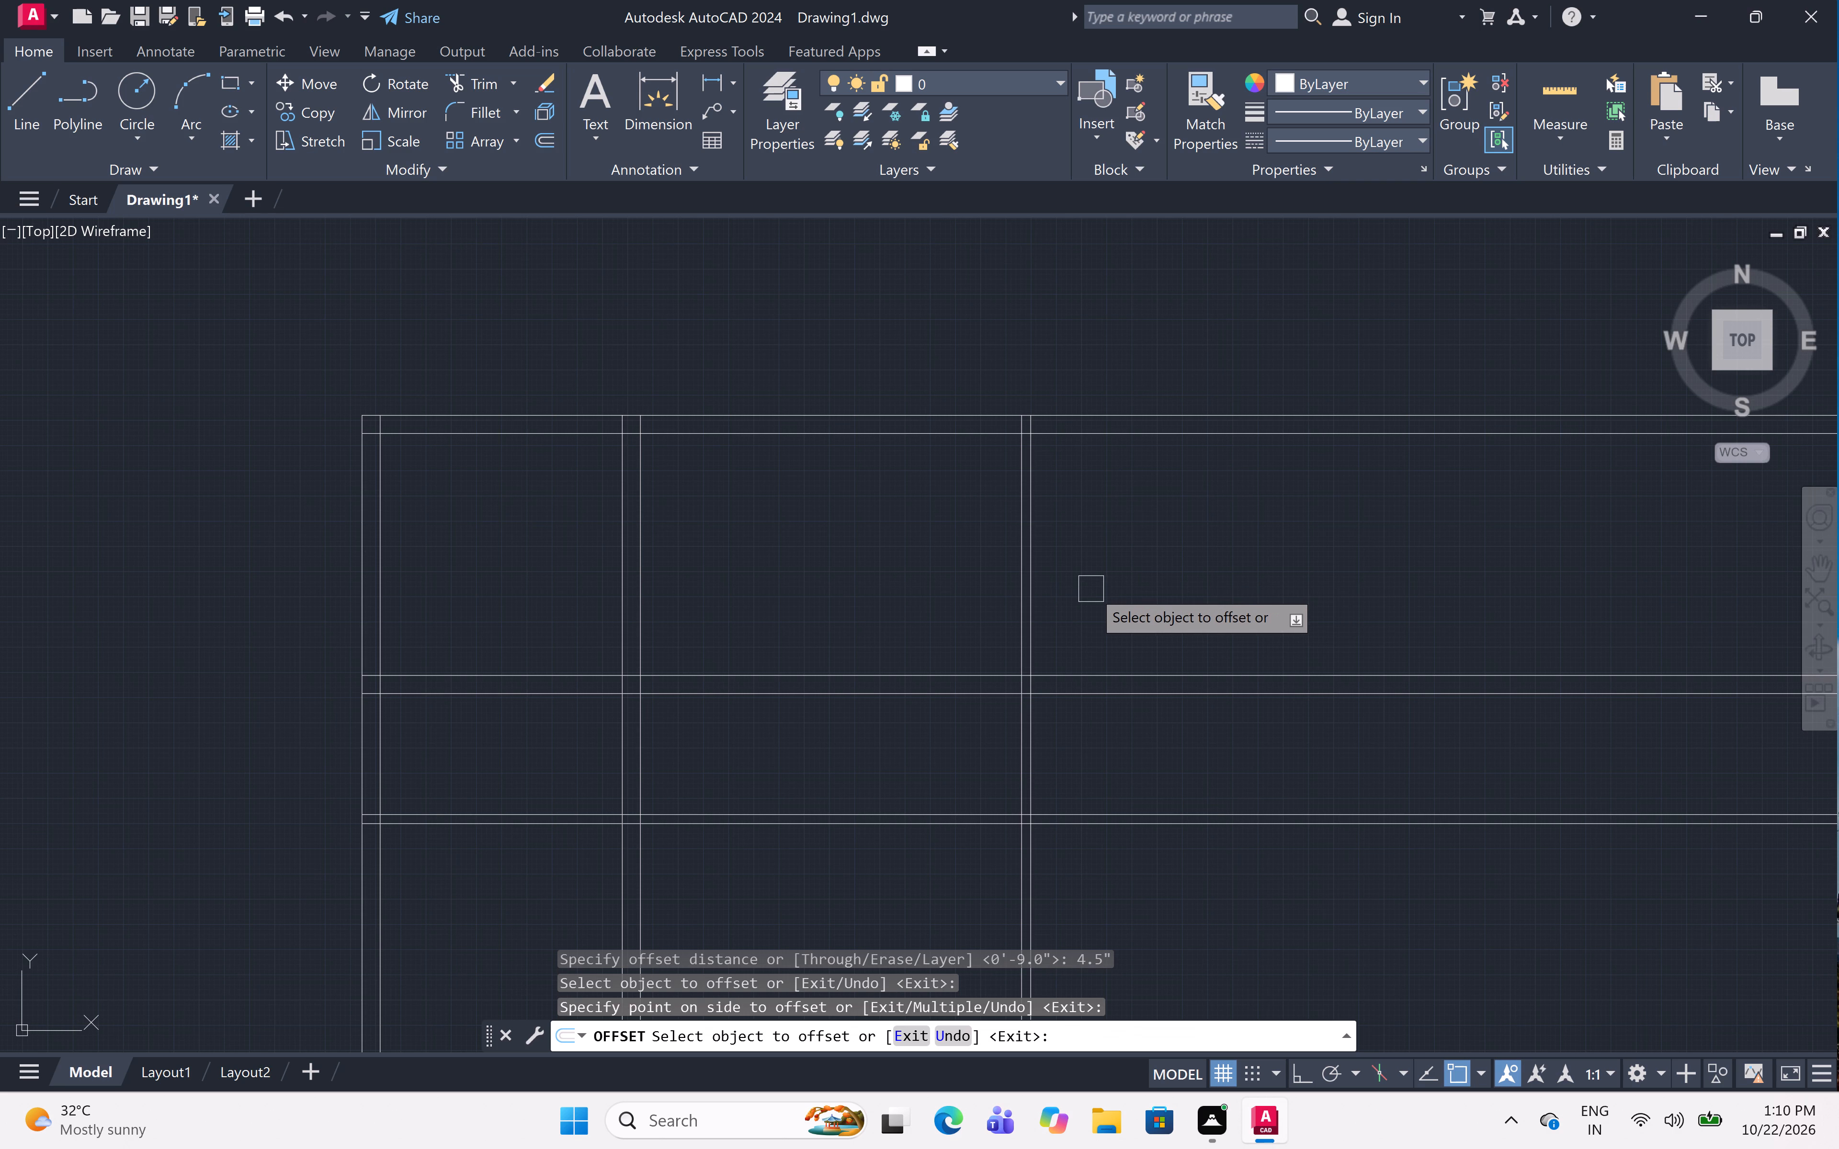
key(space)
Offset the right face of the middle room's 4.5" partition 3'8" to the right for the narrow end room.
key(space)
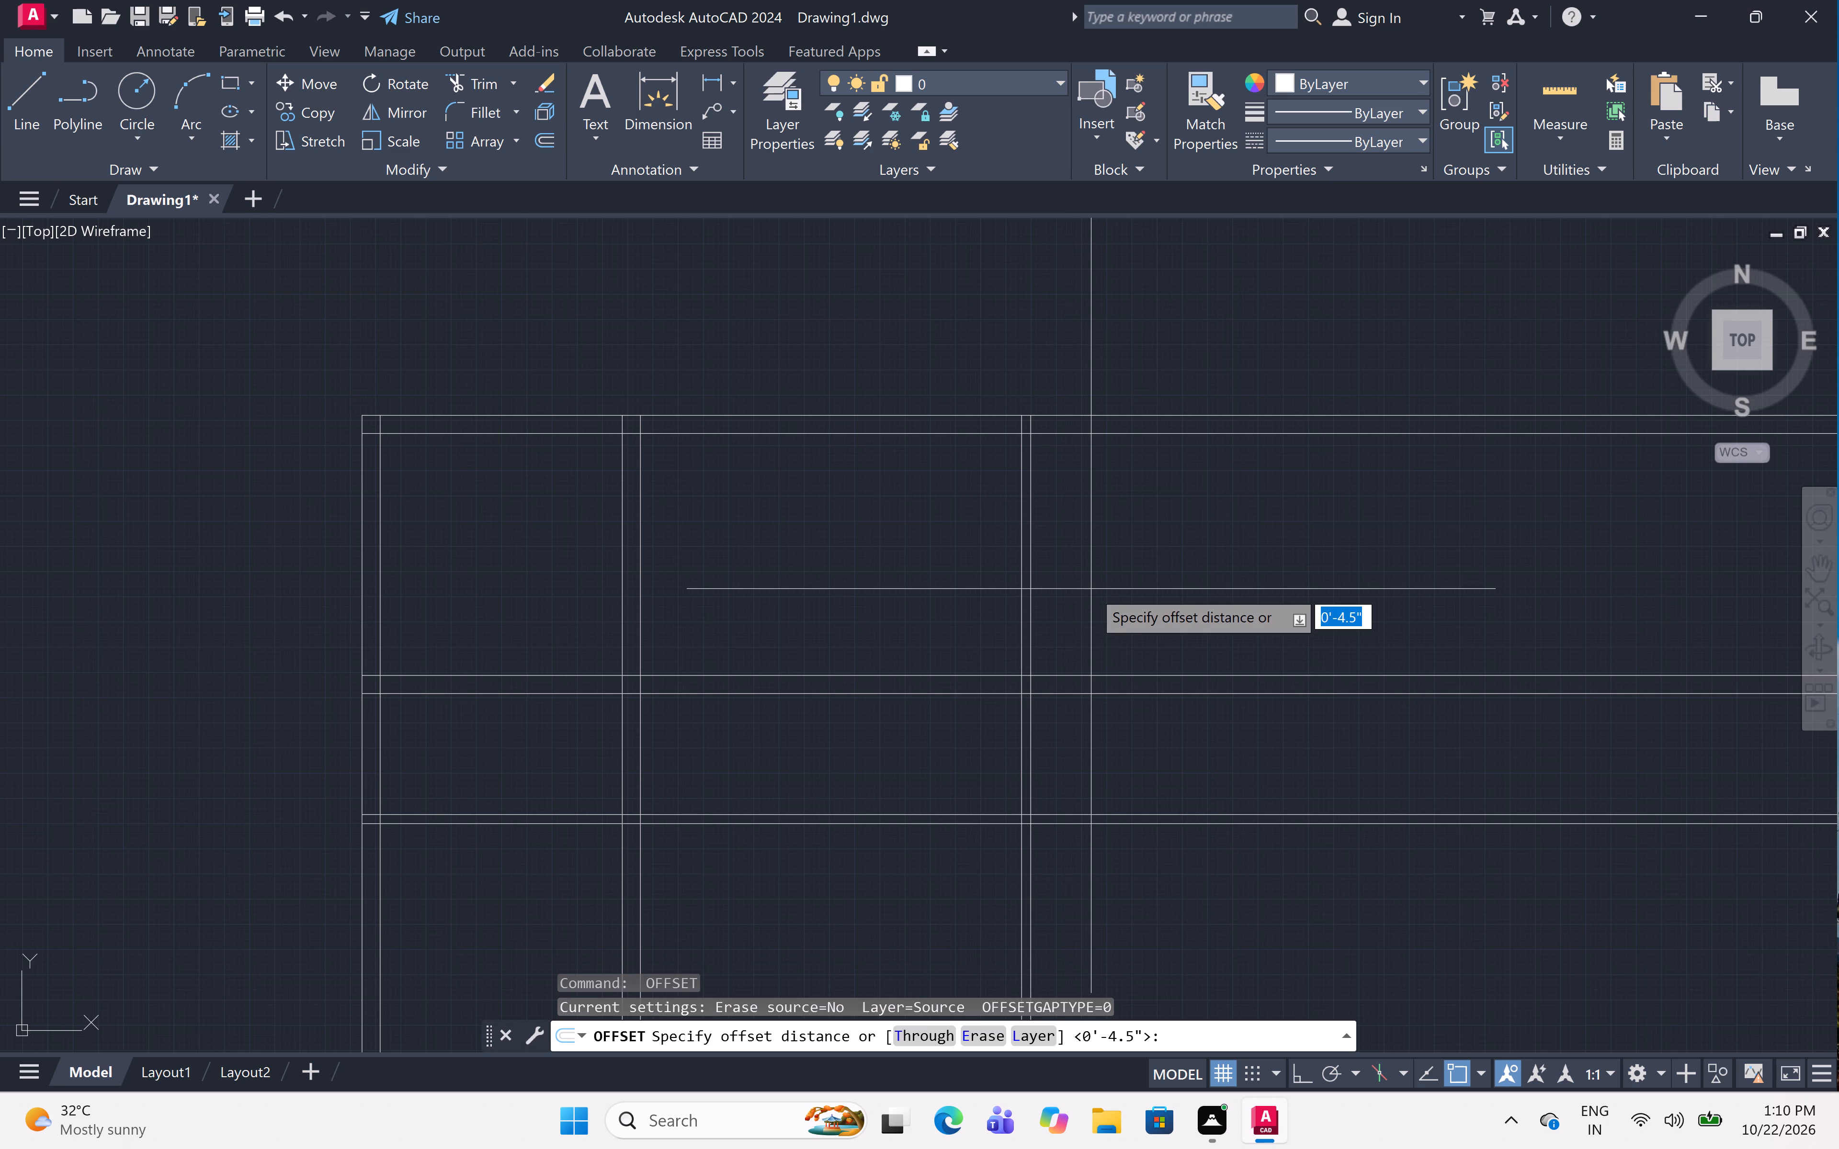
text(3'8")
key(space)
click(1042, 571)
click(1217, 569)
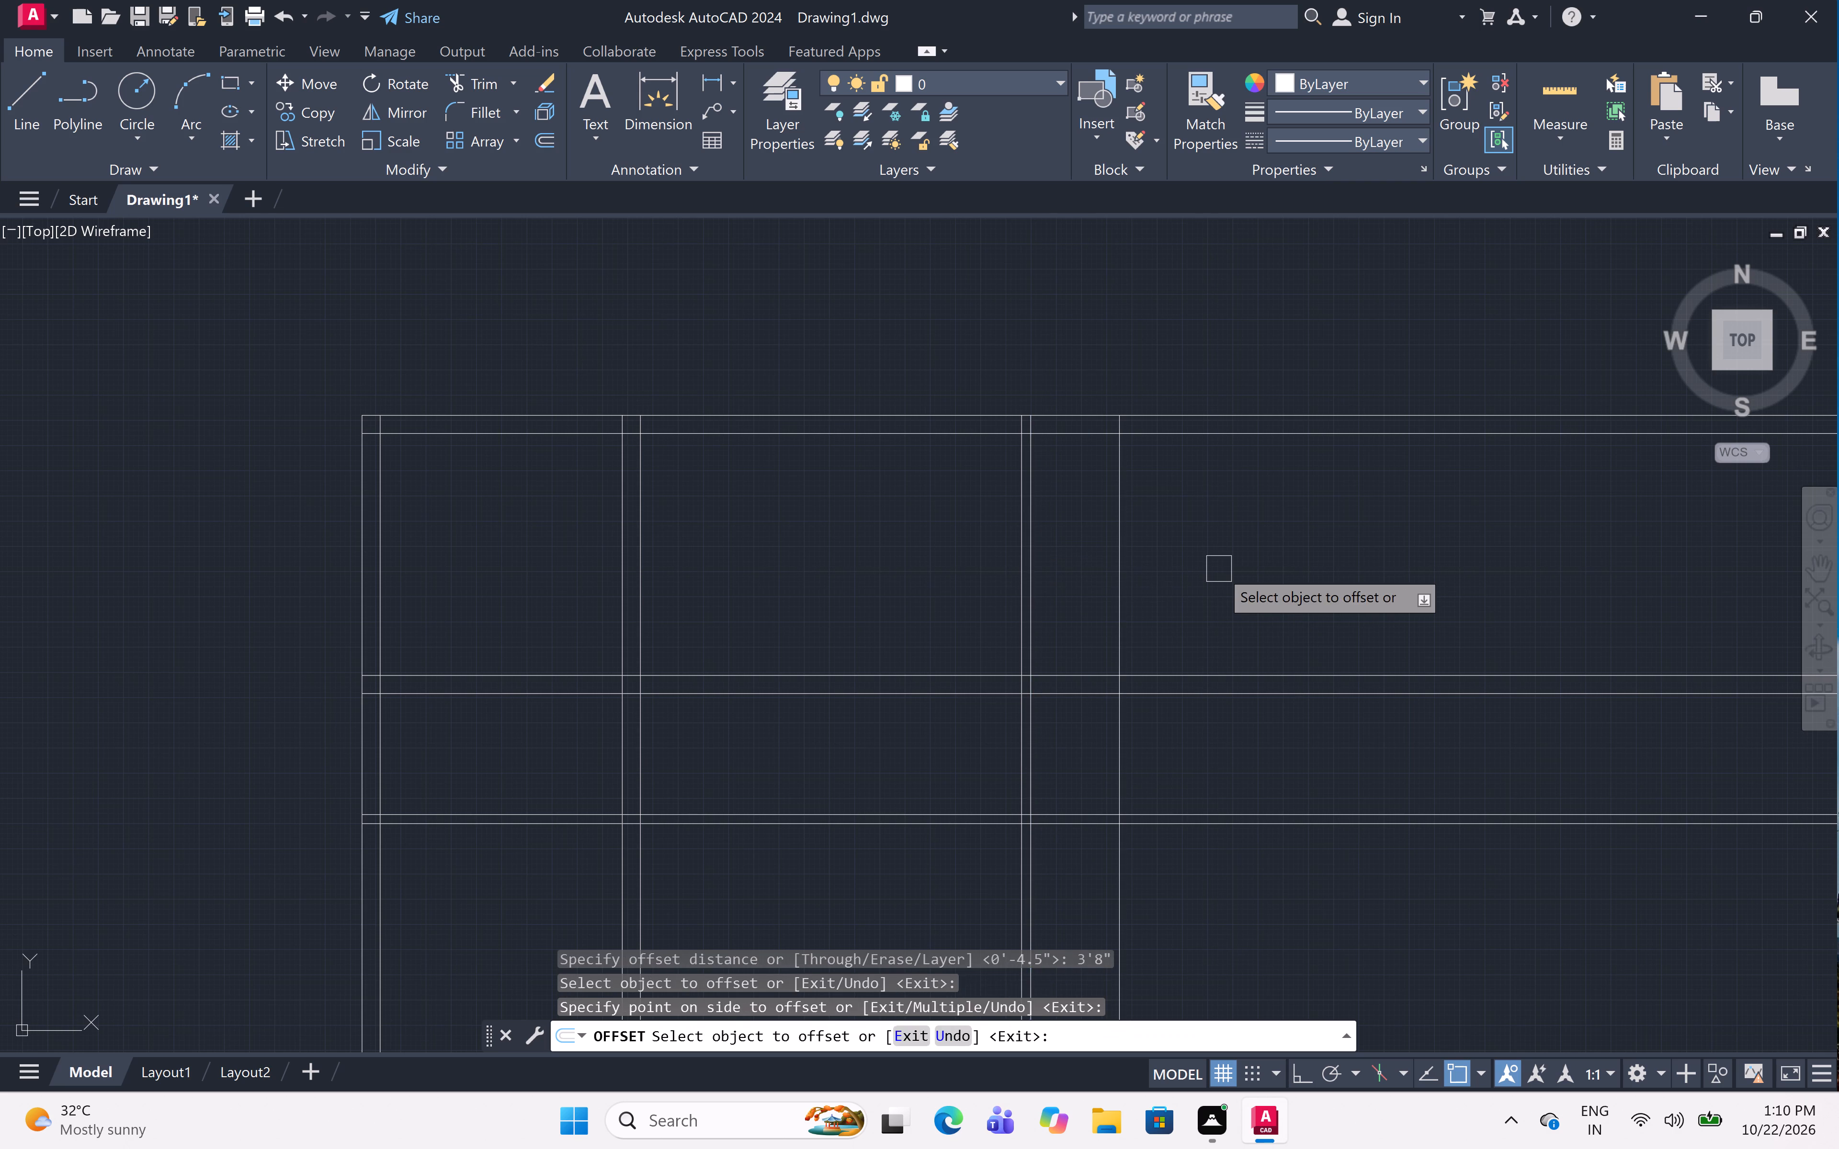
key(space)
Offset the narrow room's right-hand line 9" outward to form the right outer wall.
key(space)
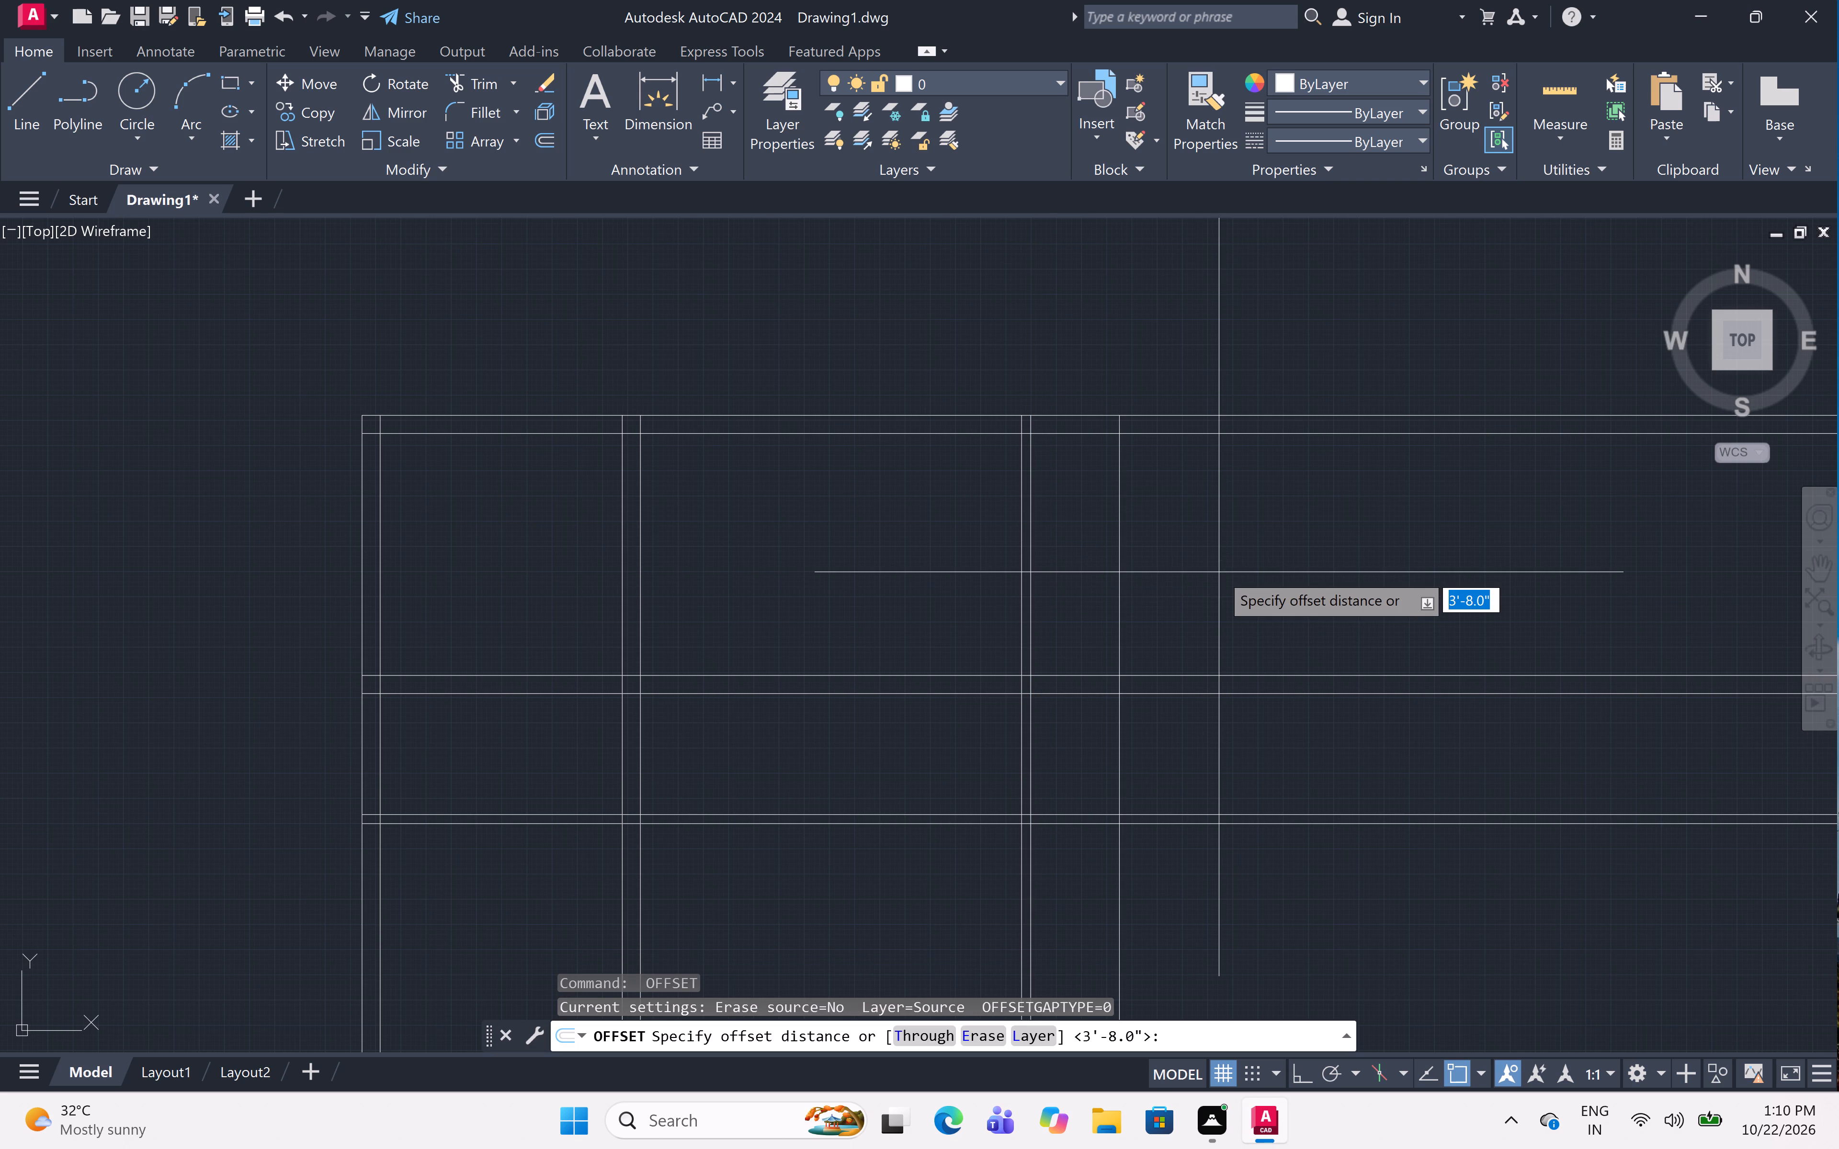
key(9)
text(")
key(space)
click(1109, 536)
click(1251, 533)
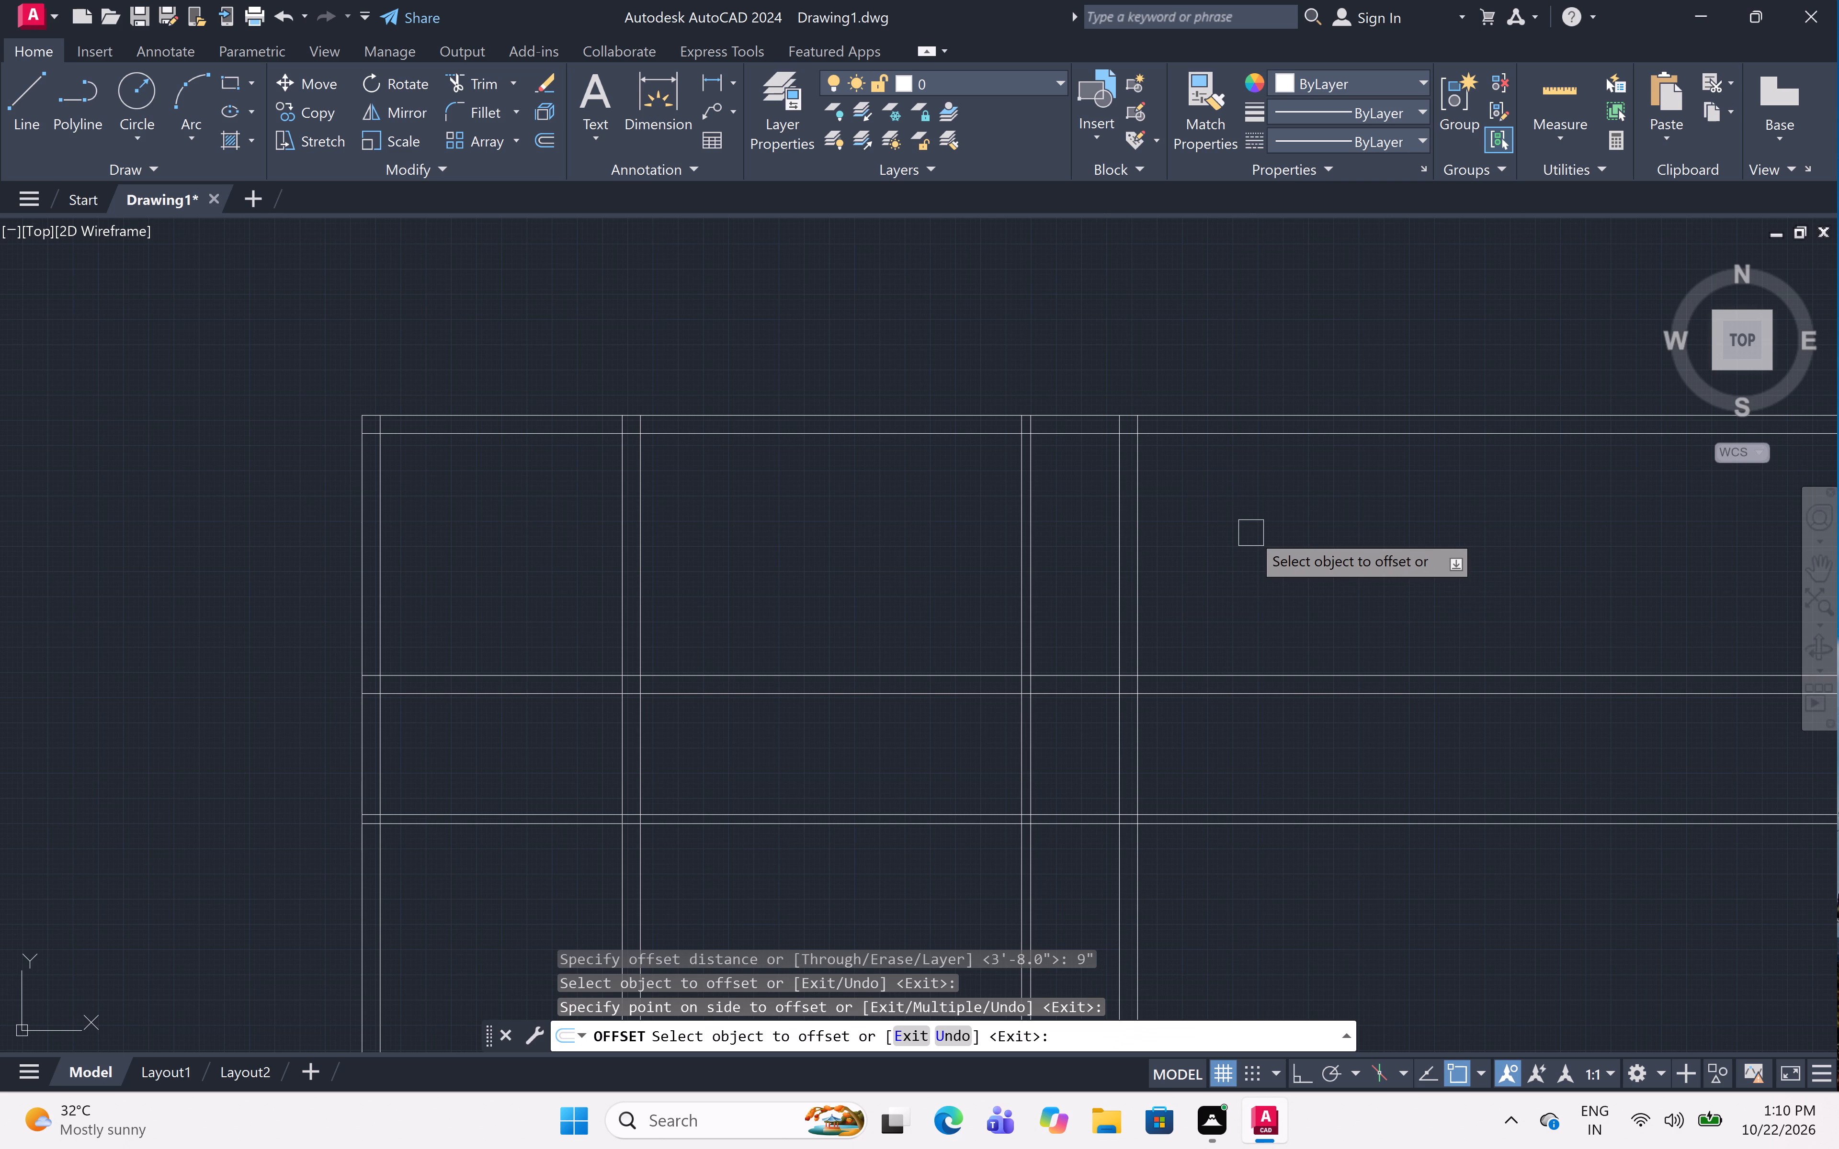
key(Escape)
Trim all horizontal wall lines extending beyond the right outer wall.
text(tr)
key(space)
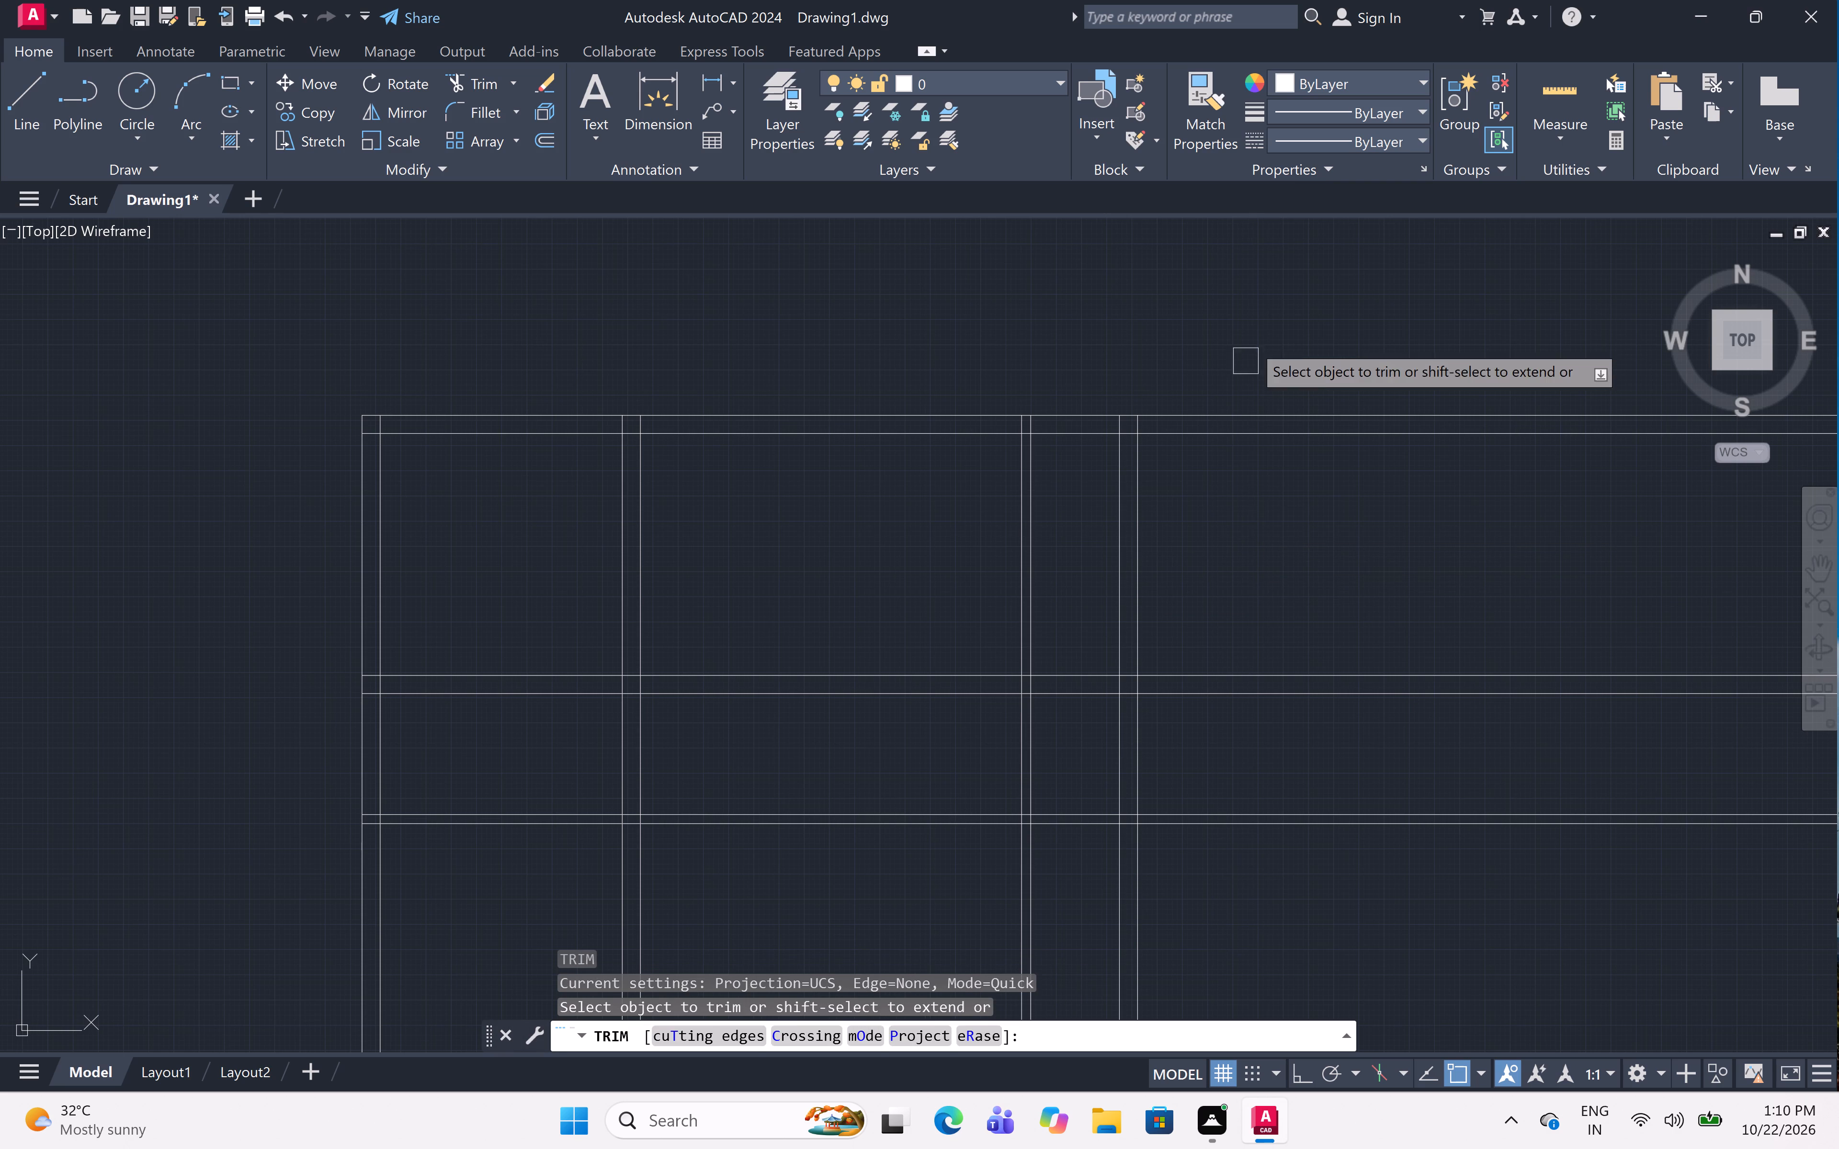
drag(1251, 325, 1251, 334)
drag(1304, 920, 1294, 912)
Trim the vertical partition below the middle room's bottom wall and the lower 4.5" wall lines between the dividing wall and right outer wall.
click(1075, 775)
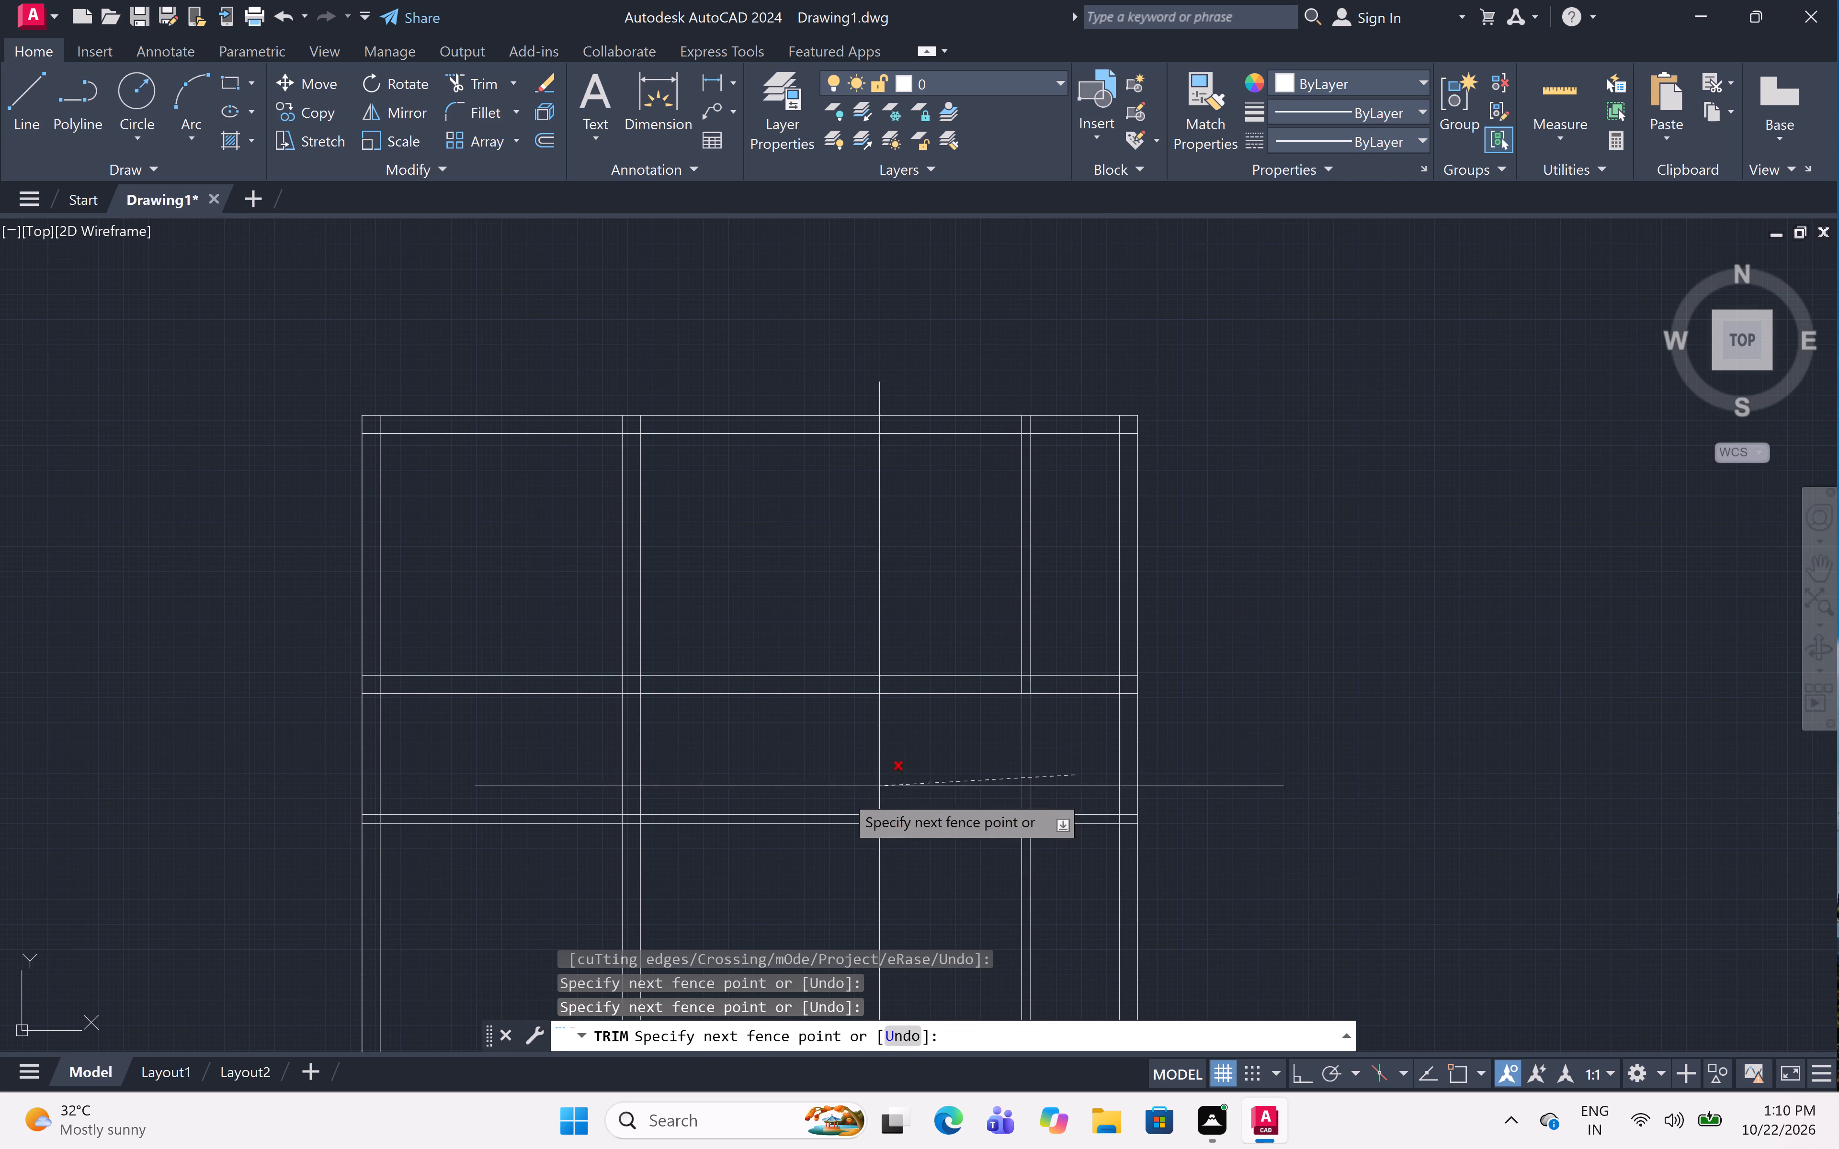
click(826, 793)
click(770, 771)
click(750, 937)
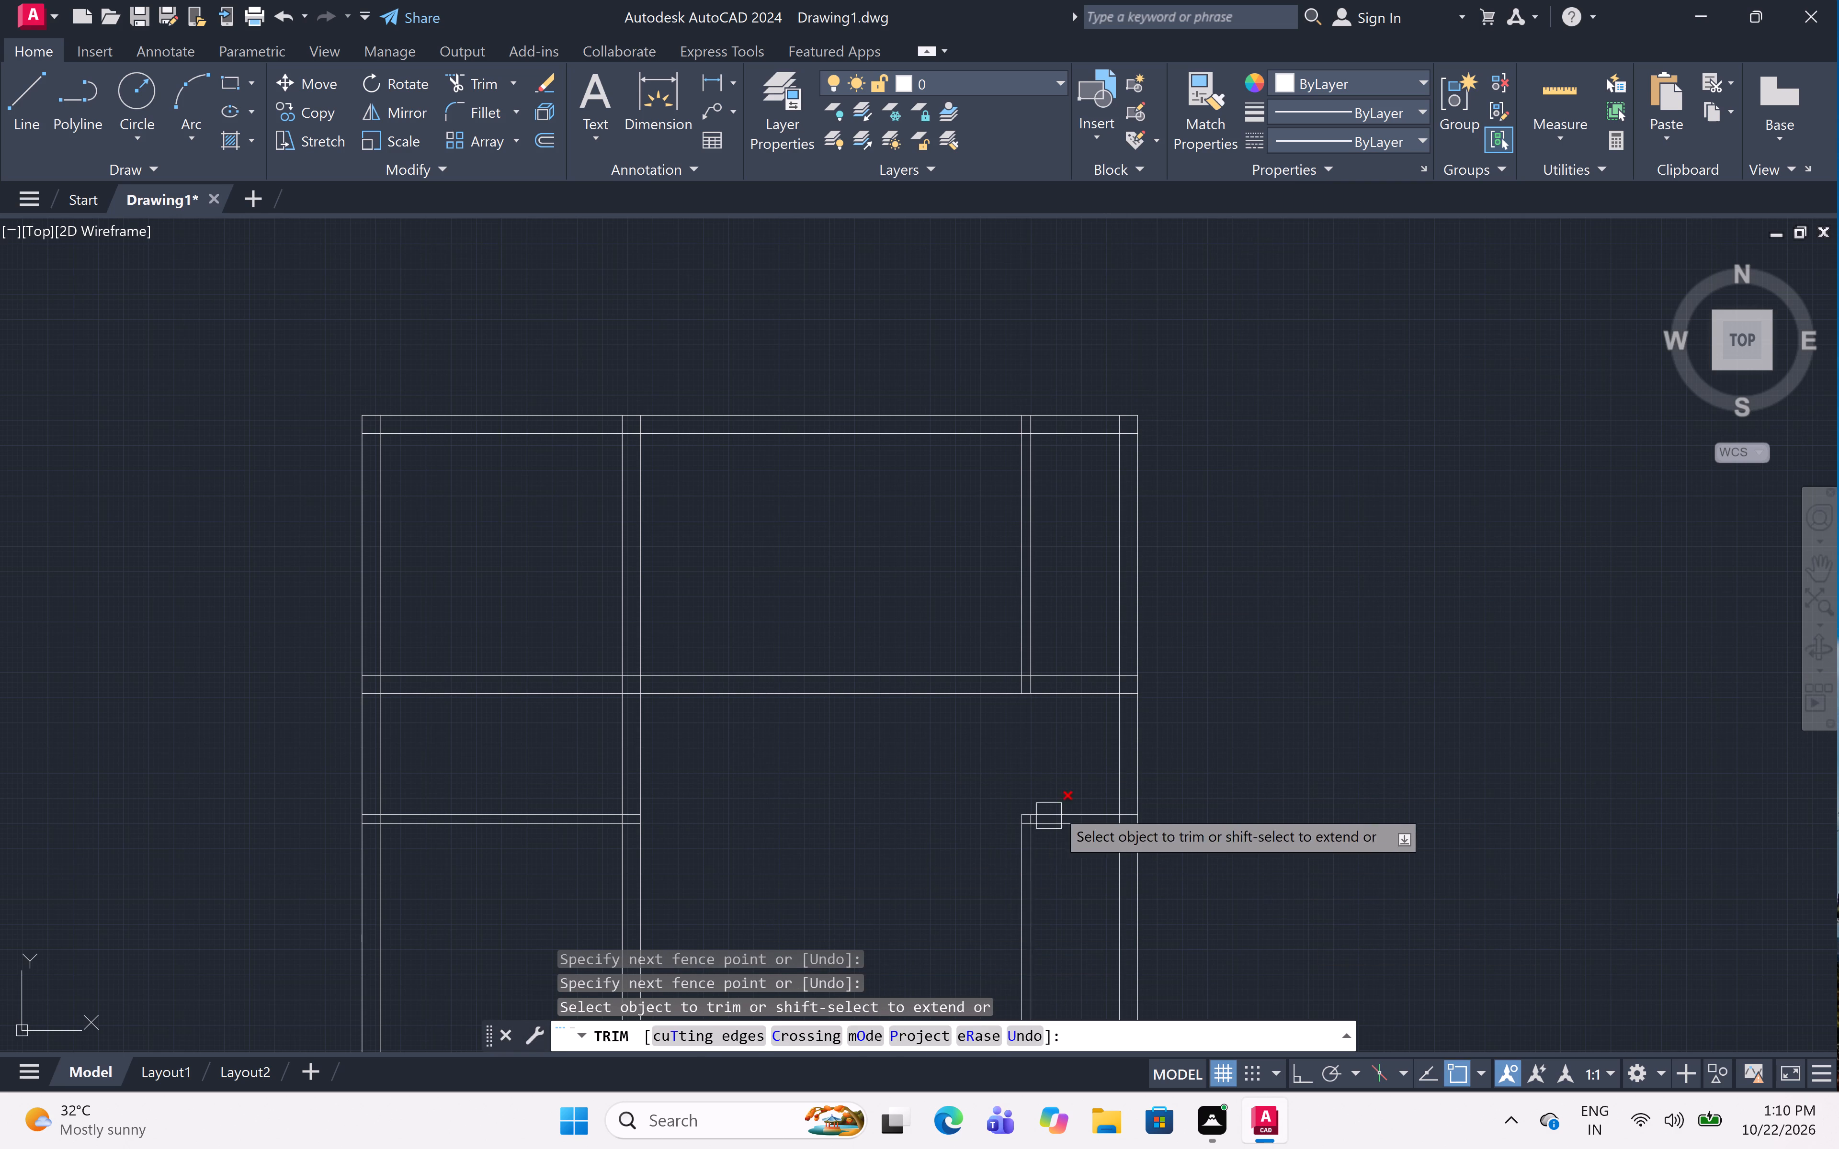
click(1087, 788)
click(1014, 885)
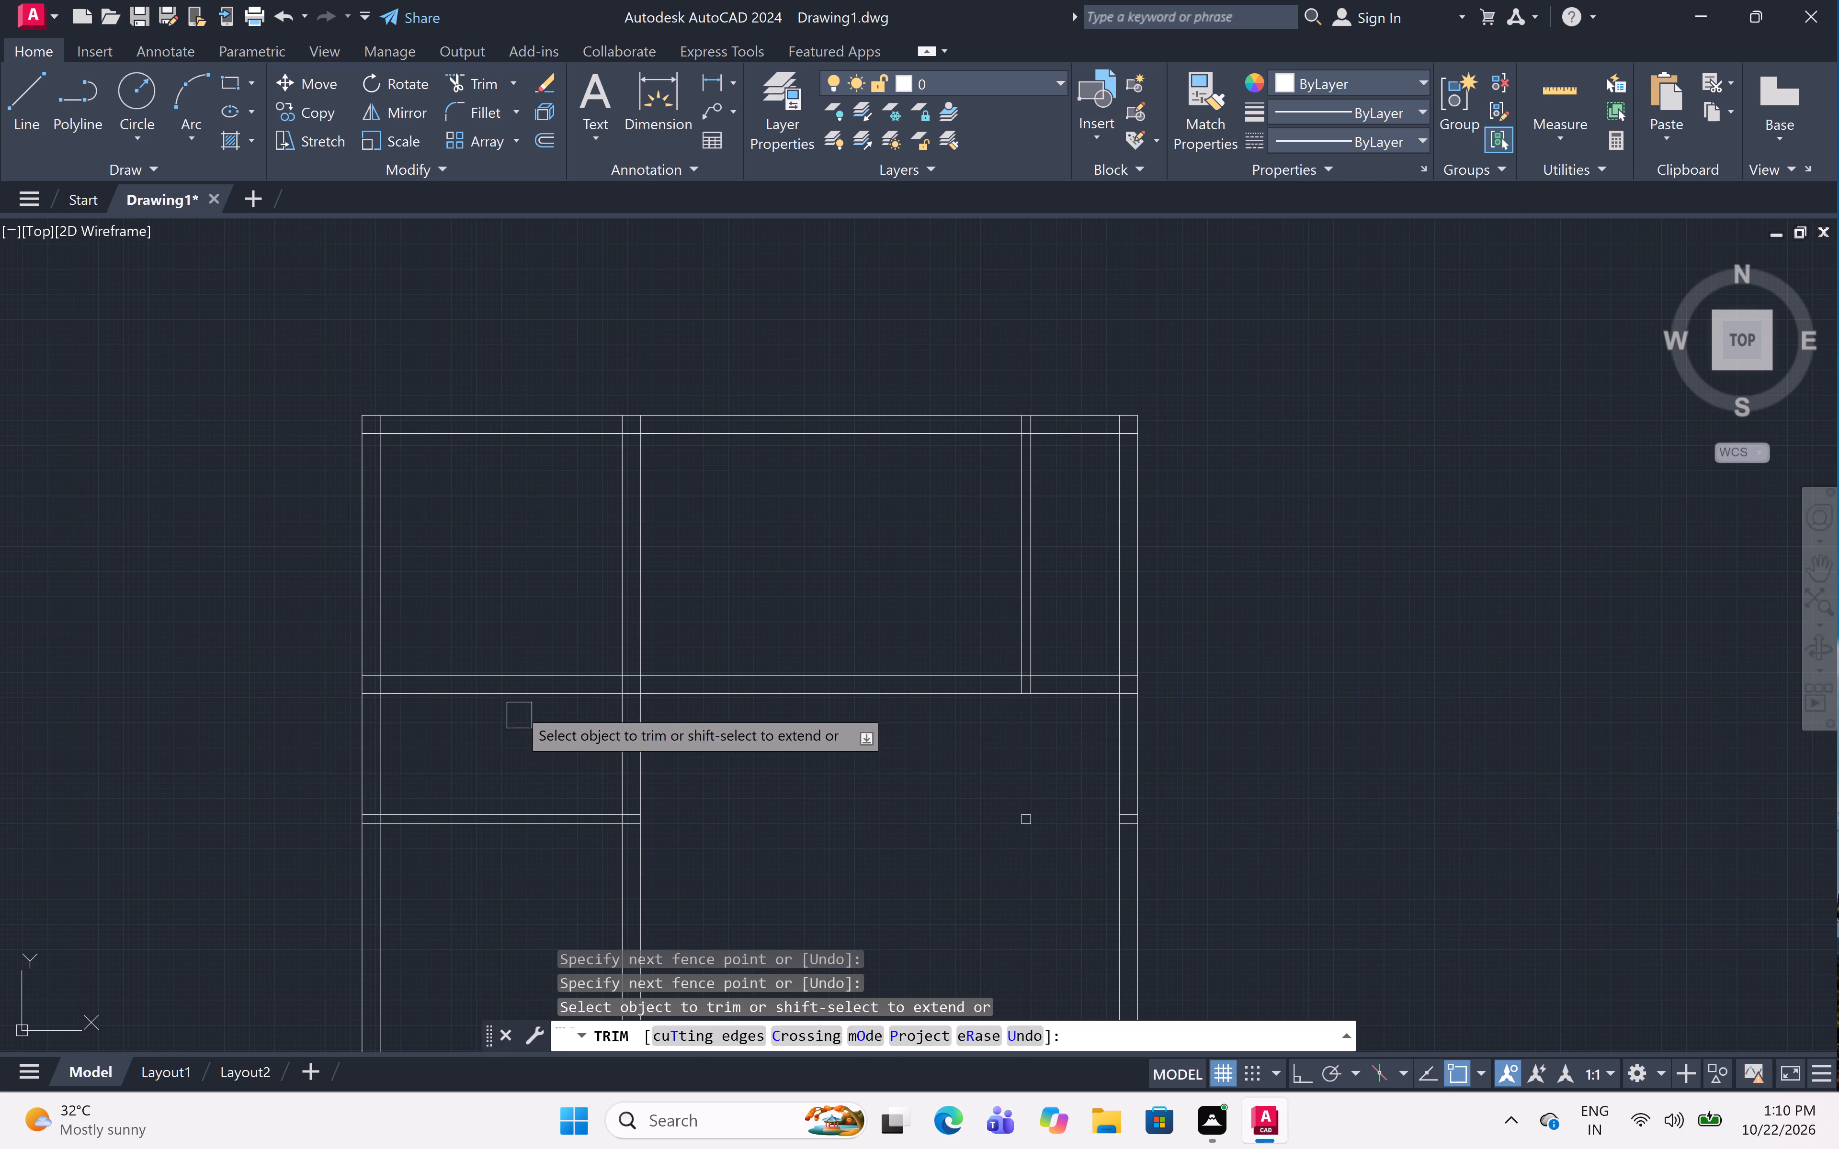
Trim the 9" horizontal wall lines crossing the left room, including their stubs inside the left outer wall.
click(512, 642)
click(513, 717)
scroll(361, 664, up, 6)
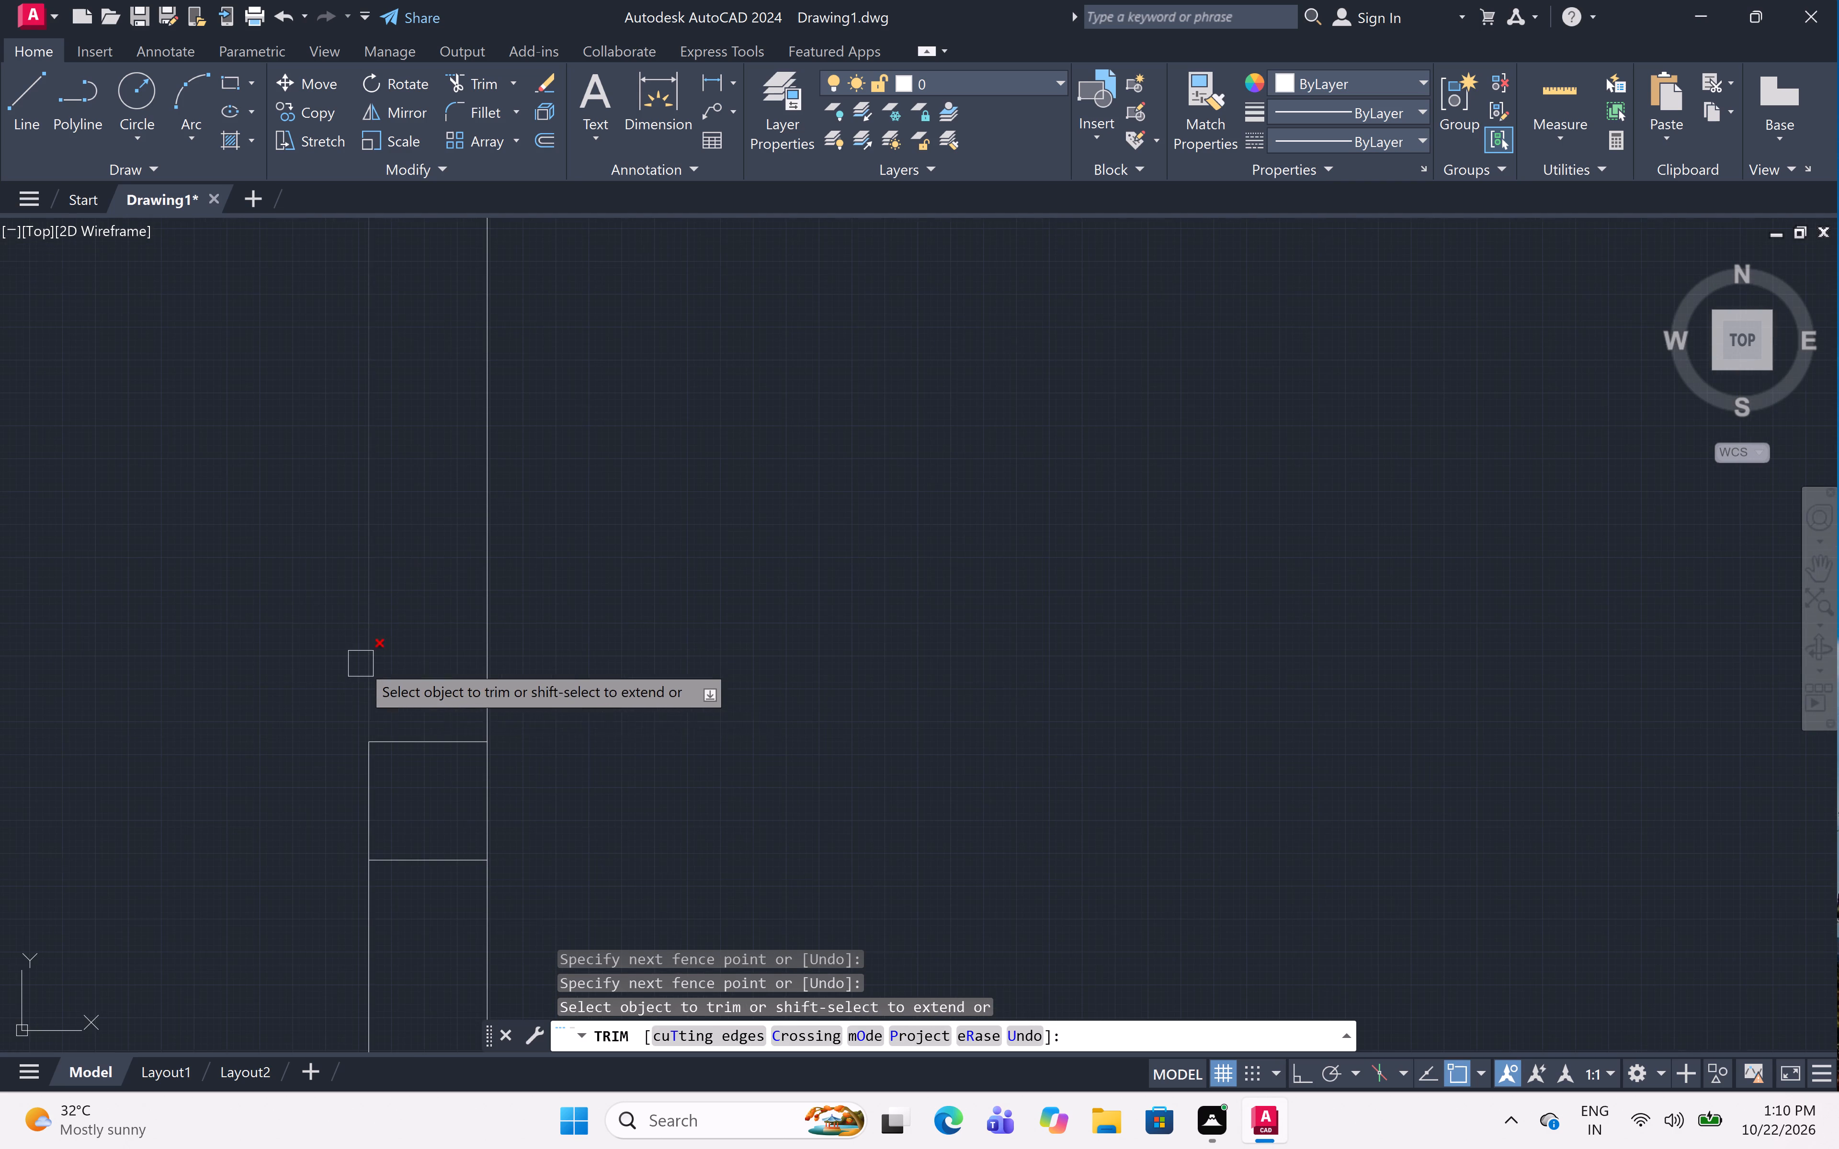
click(411, 689)
click(437, 898)
Remove the small leftover square of partition lines in the open area below the middle room.
scroll(420, 768, down, 7)
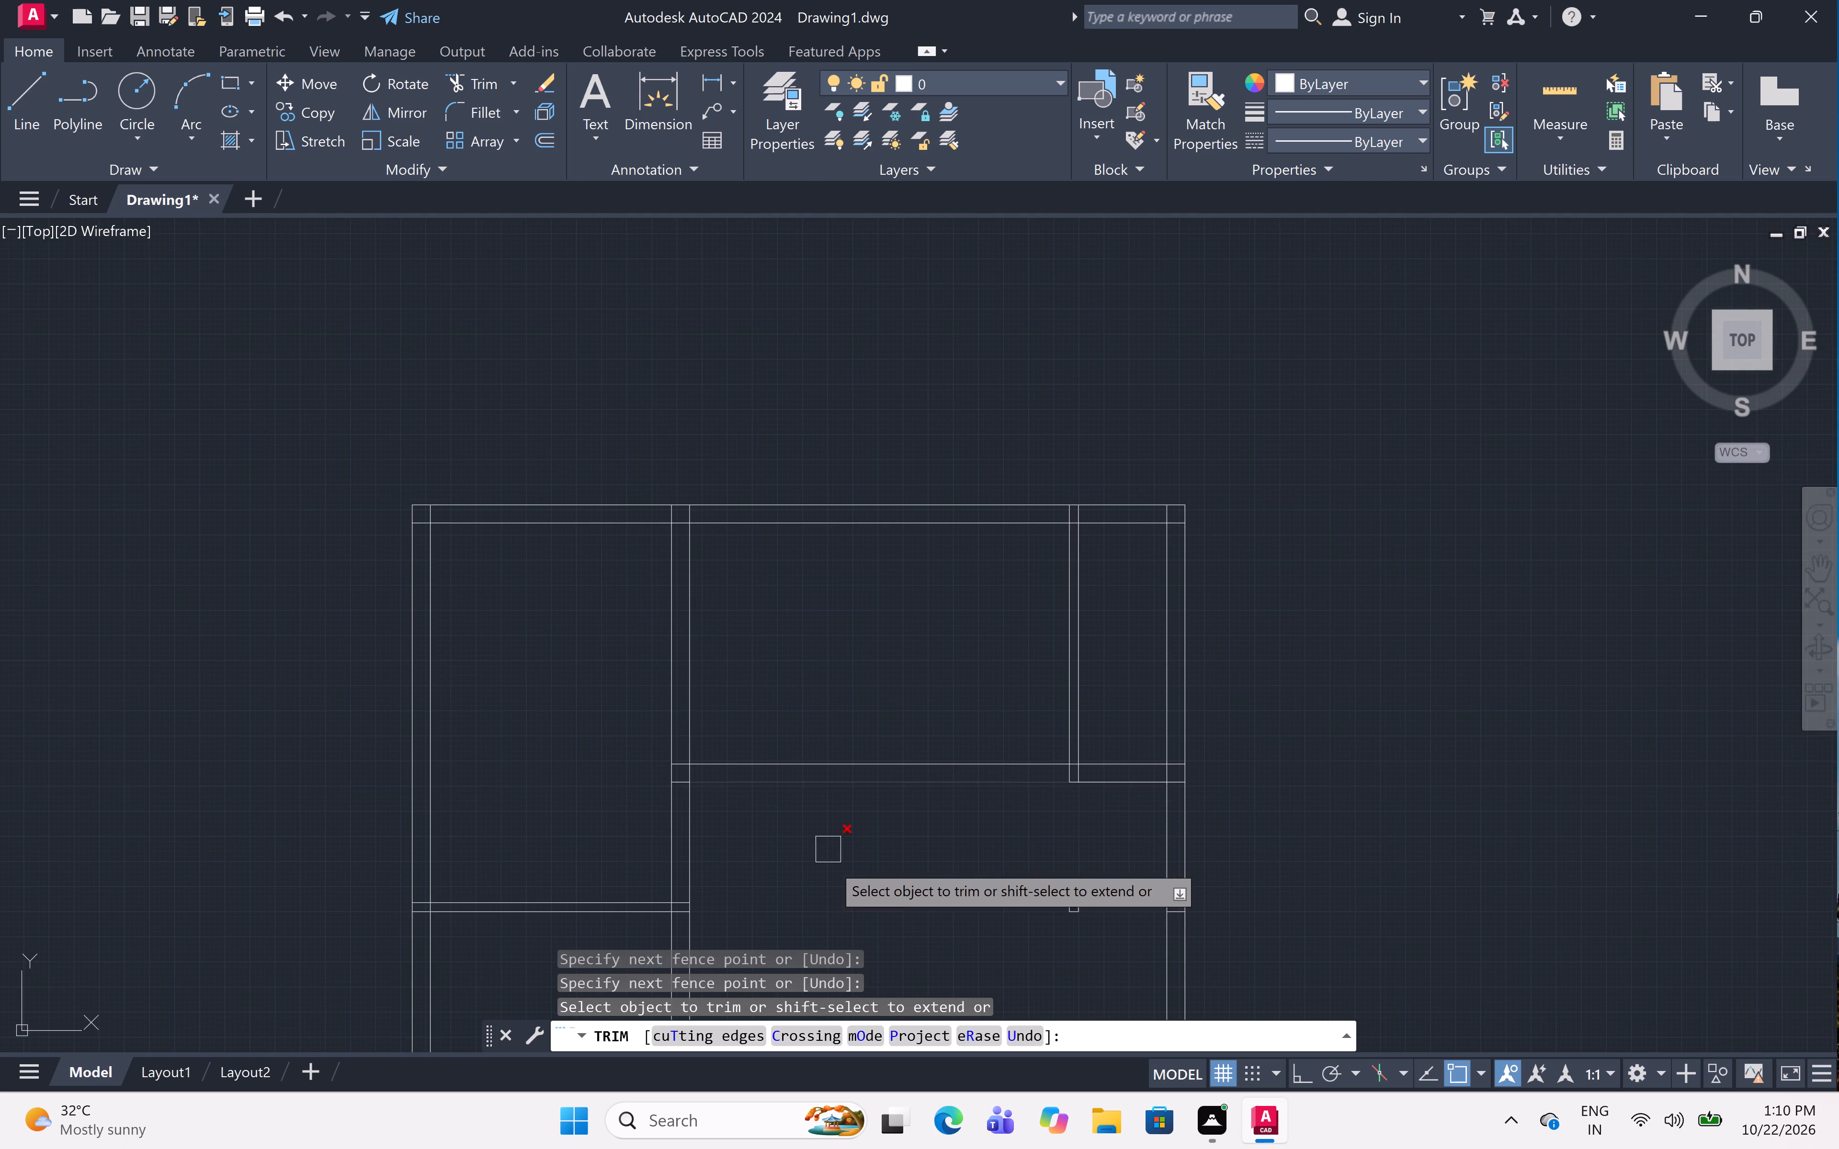
middle_drag(835, 868, 750, 725)
scroll(973, 769, up, 5)
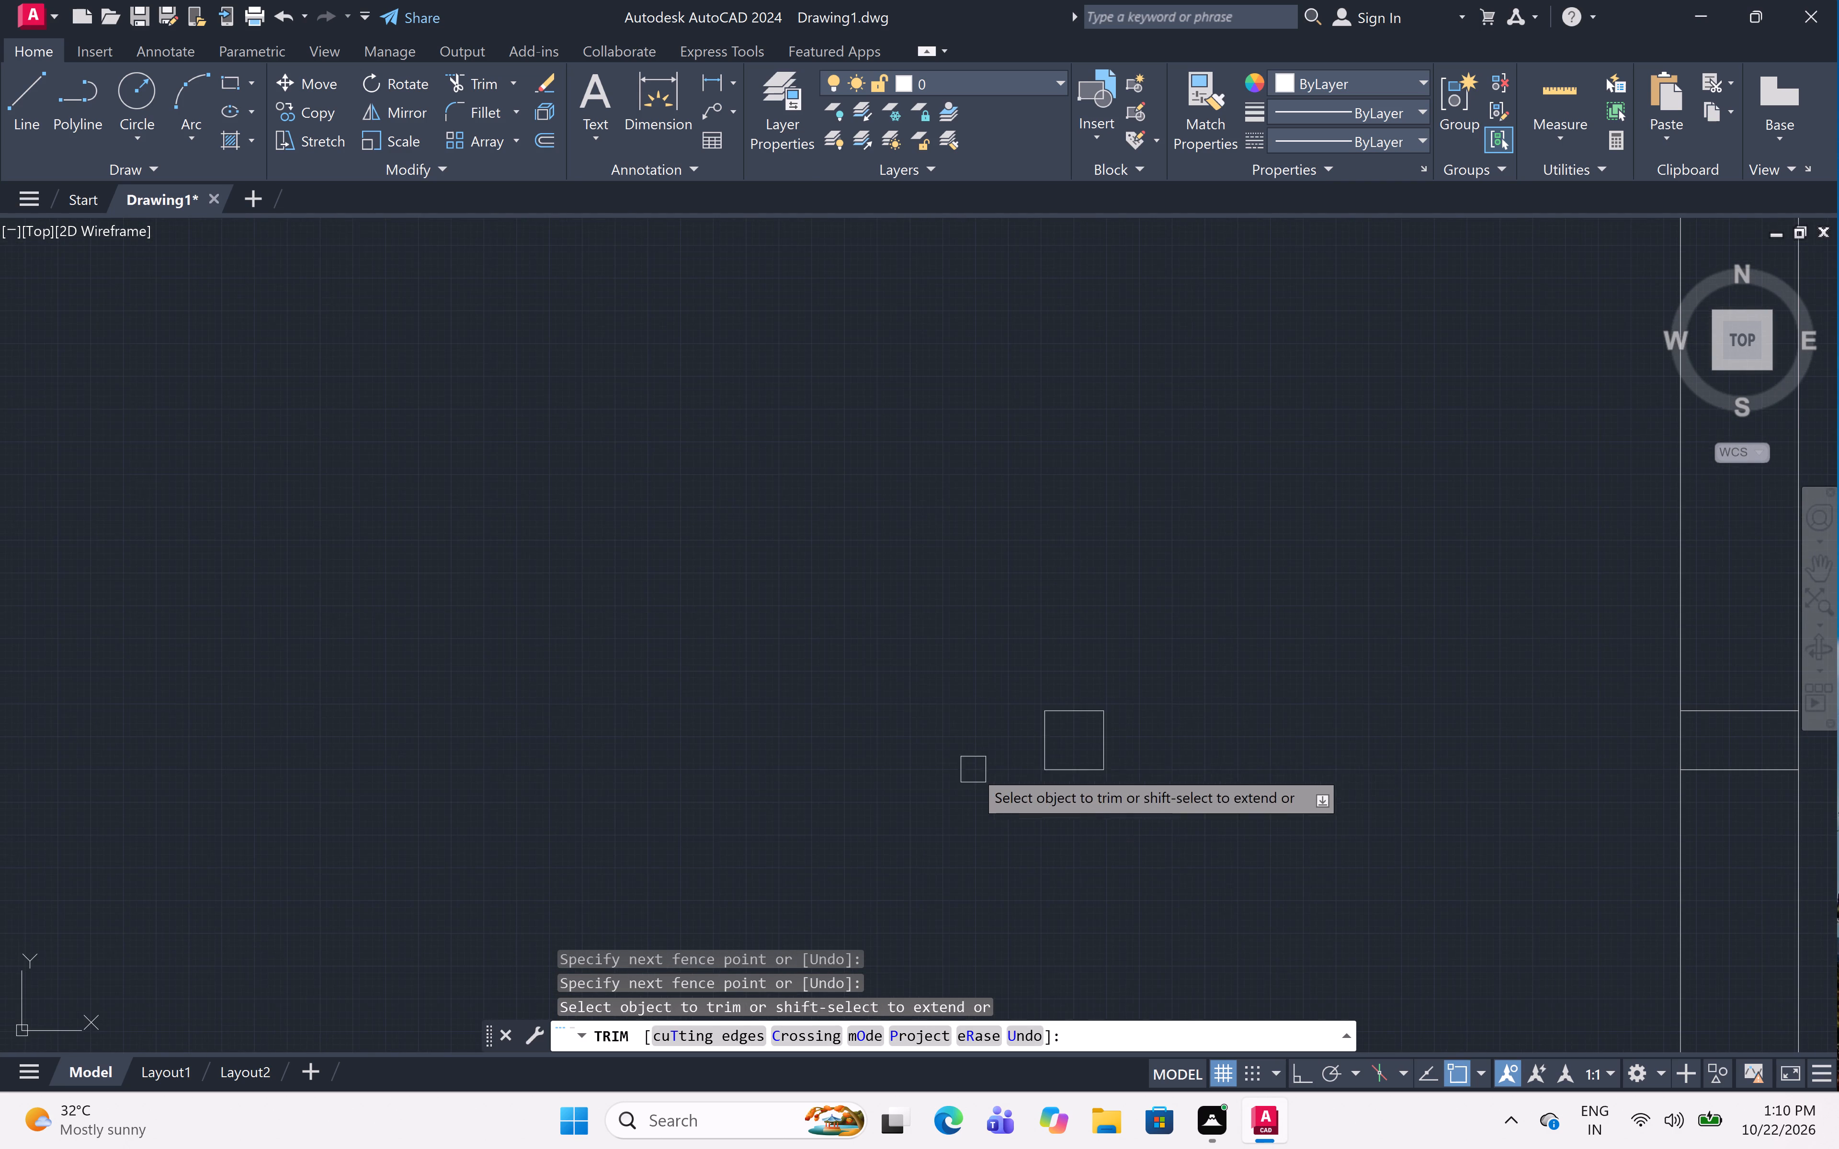
click(1119, 747)
click(984, 746)
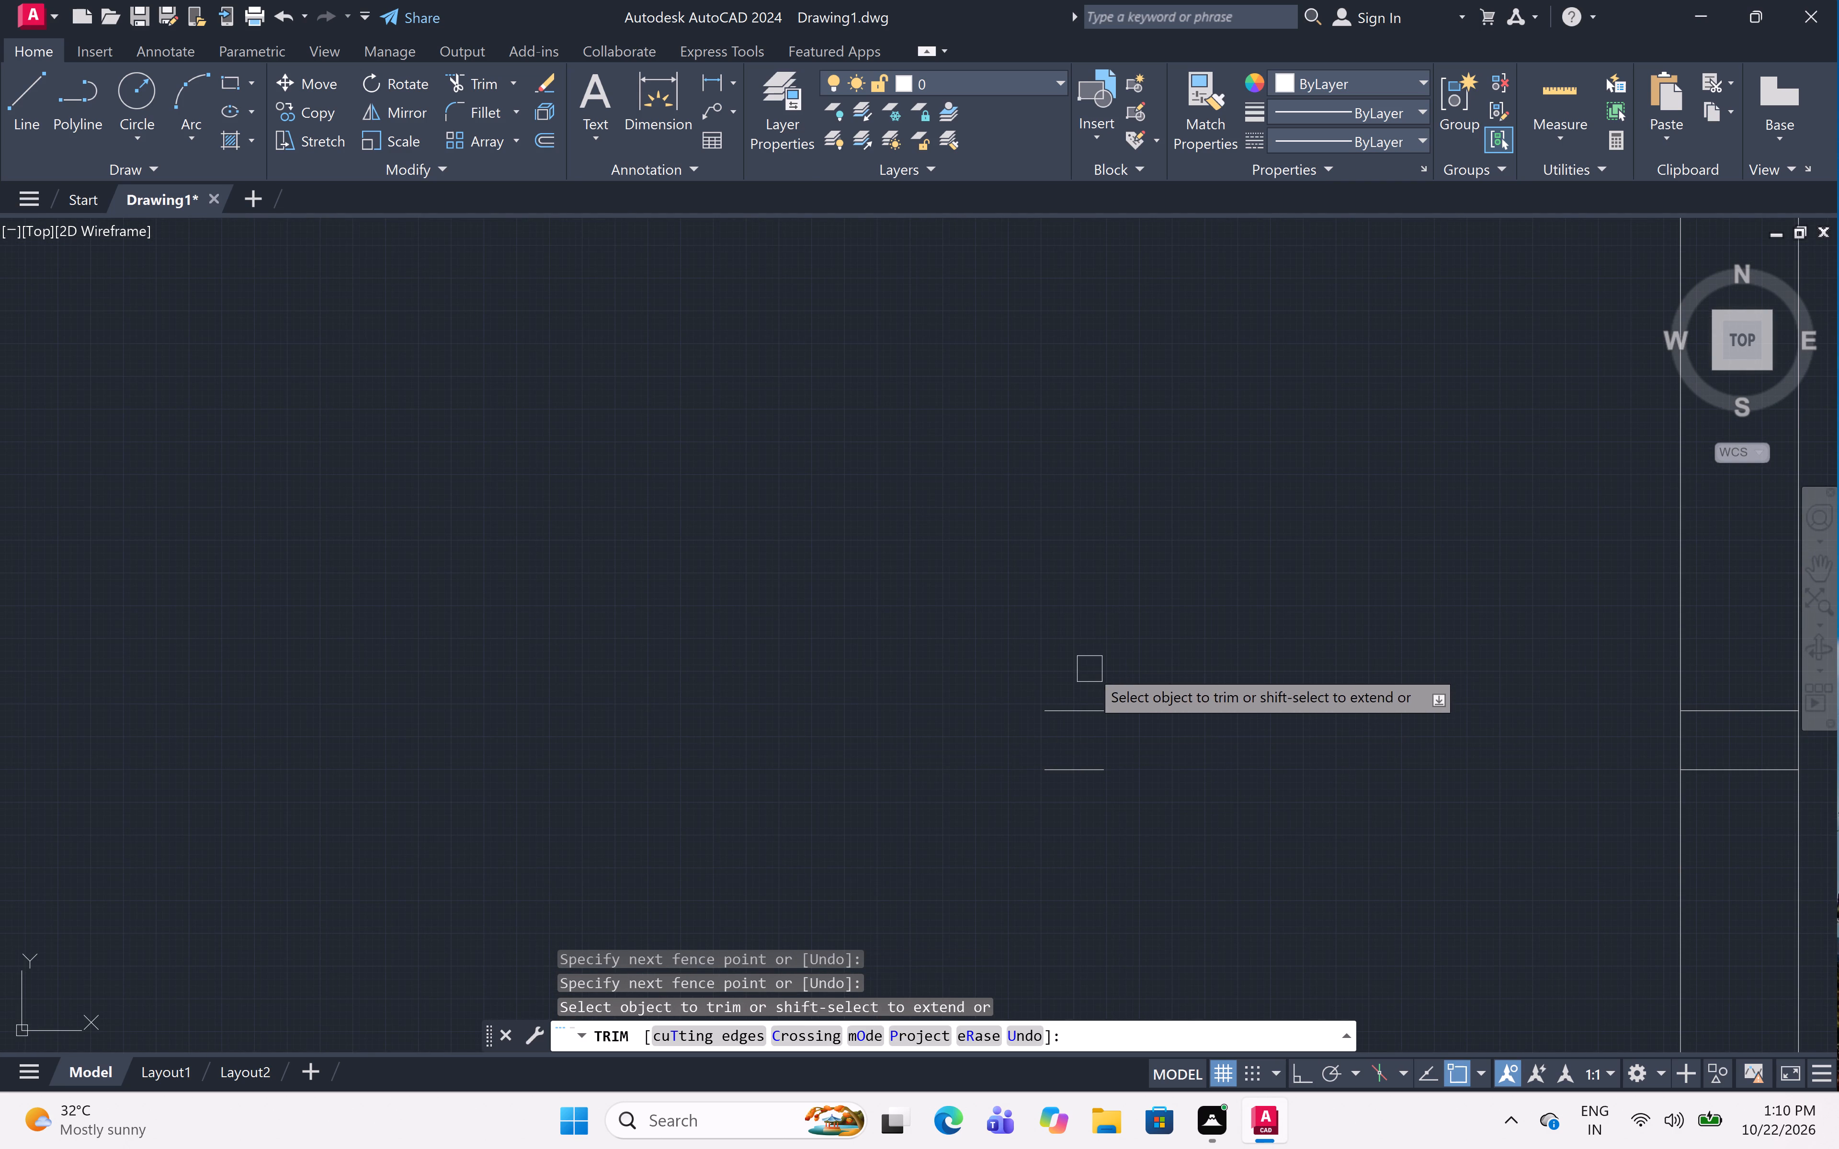
click(1071, 677)
click(1071, 826)
Trim the leftover stub of 4.5" partition lines inside the right outer wall and finish trimming.
scroll(1049, 669, down, 6)
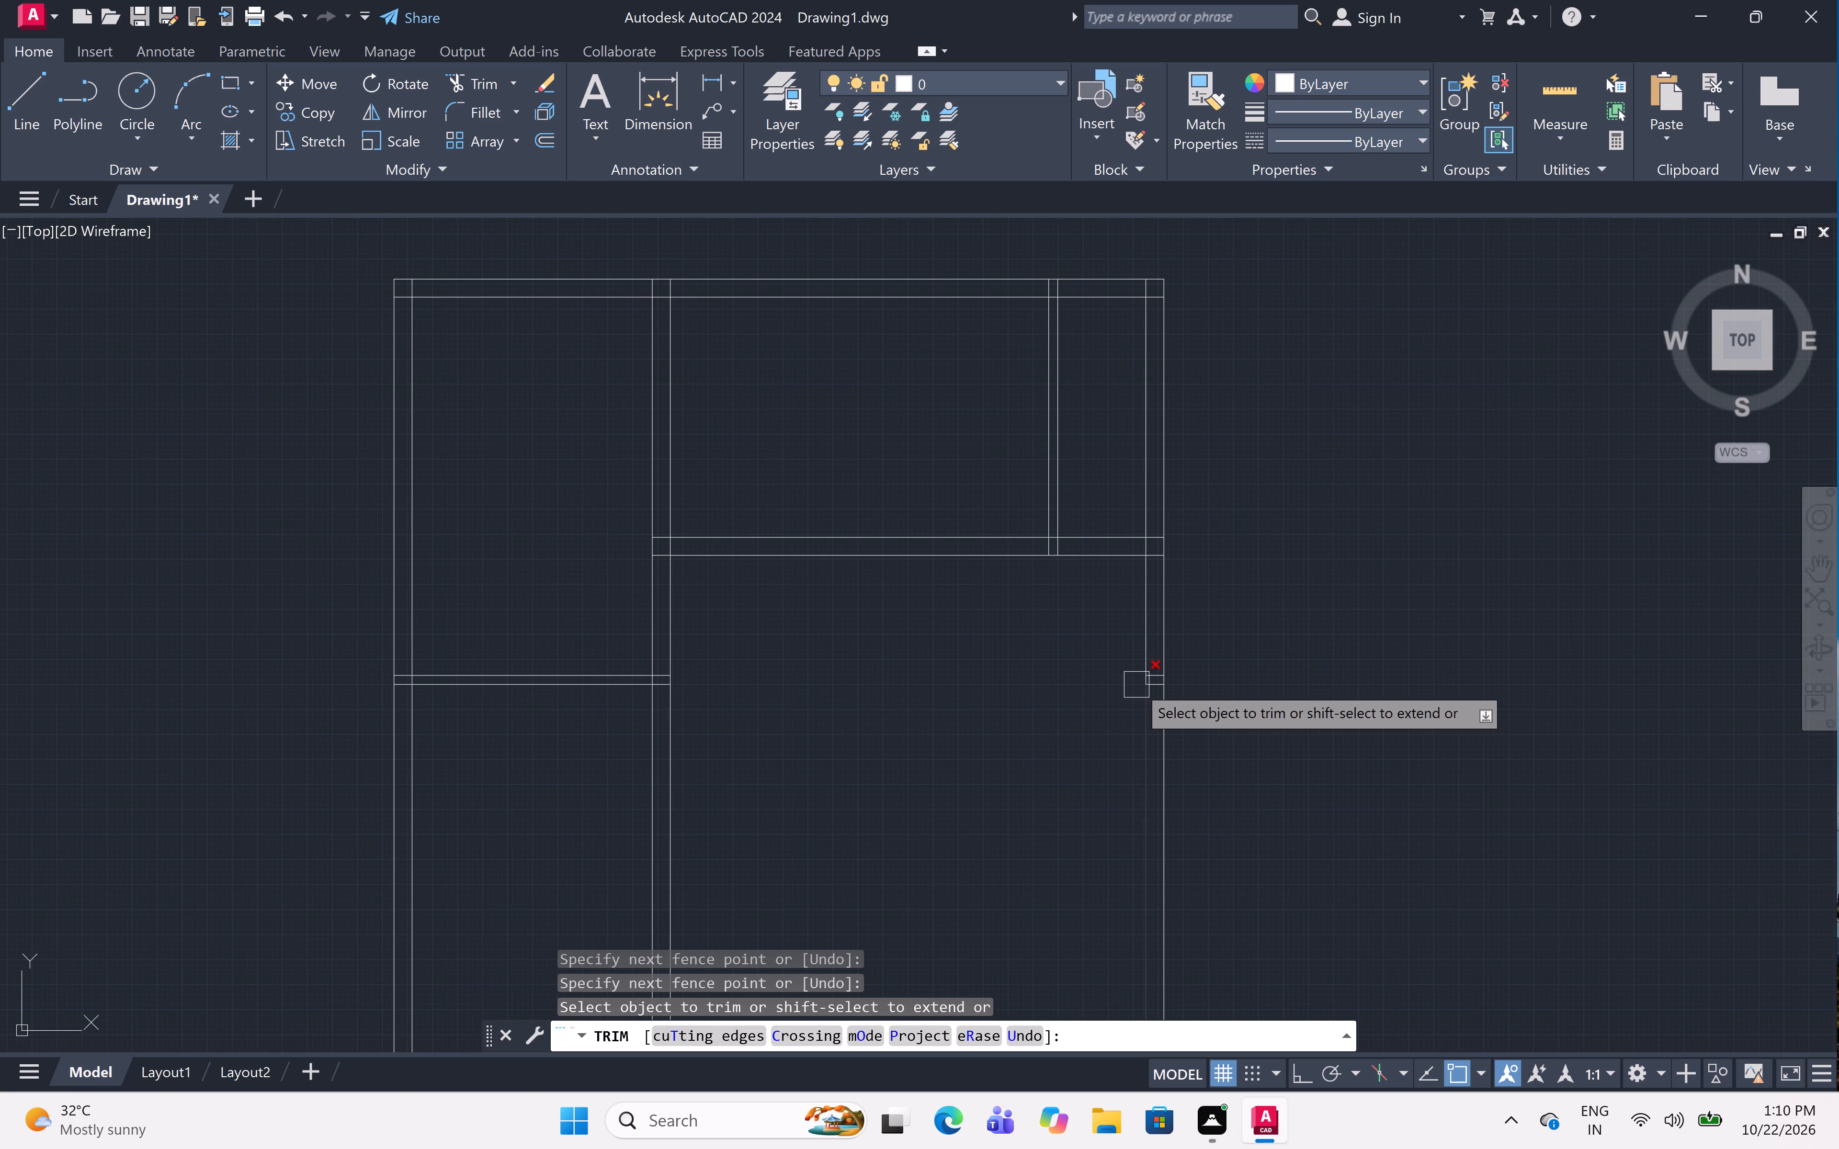
scroll(1146, 682, up, 6)
click(1212, 562)
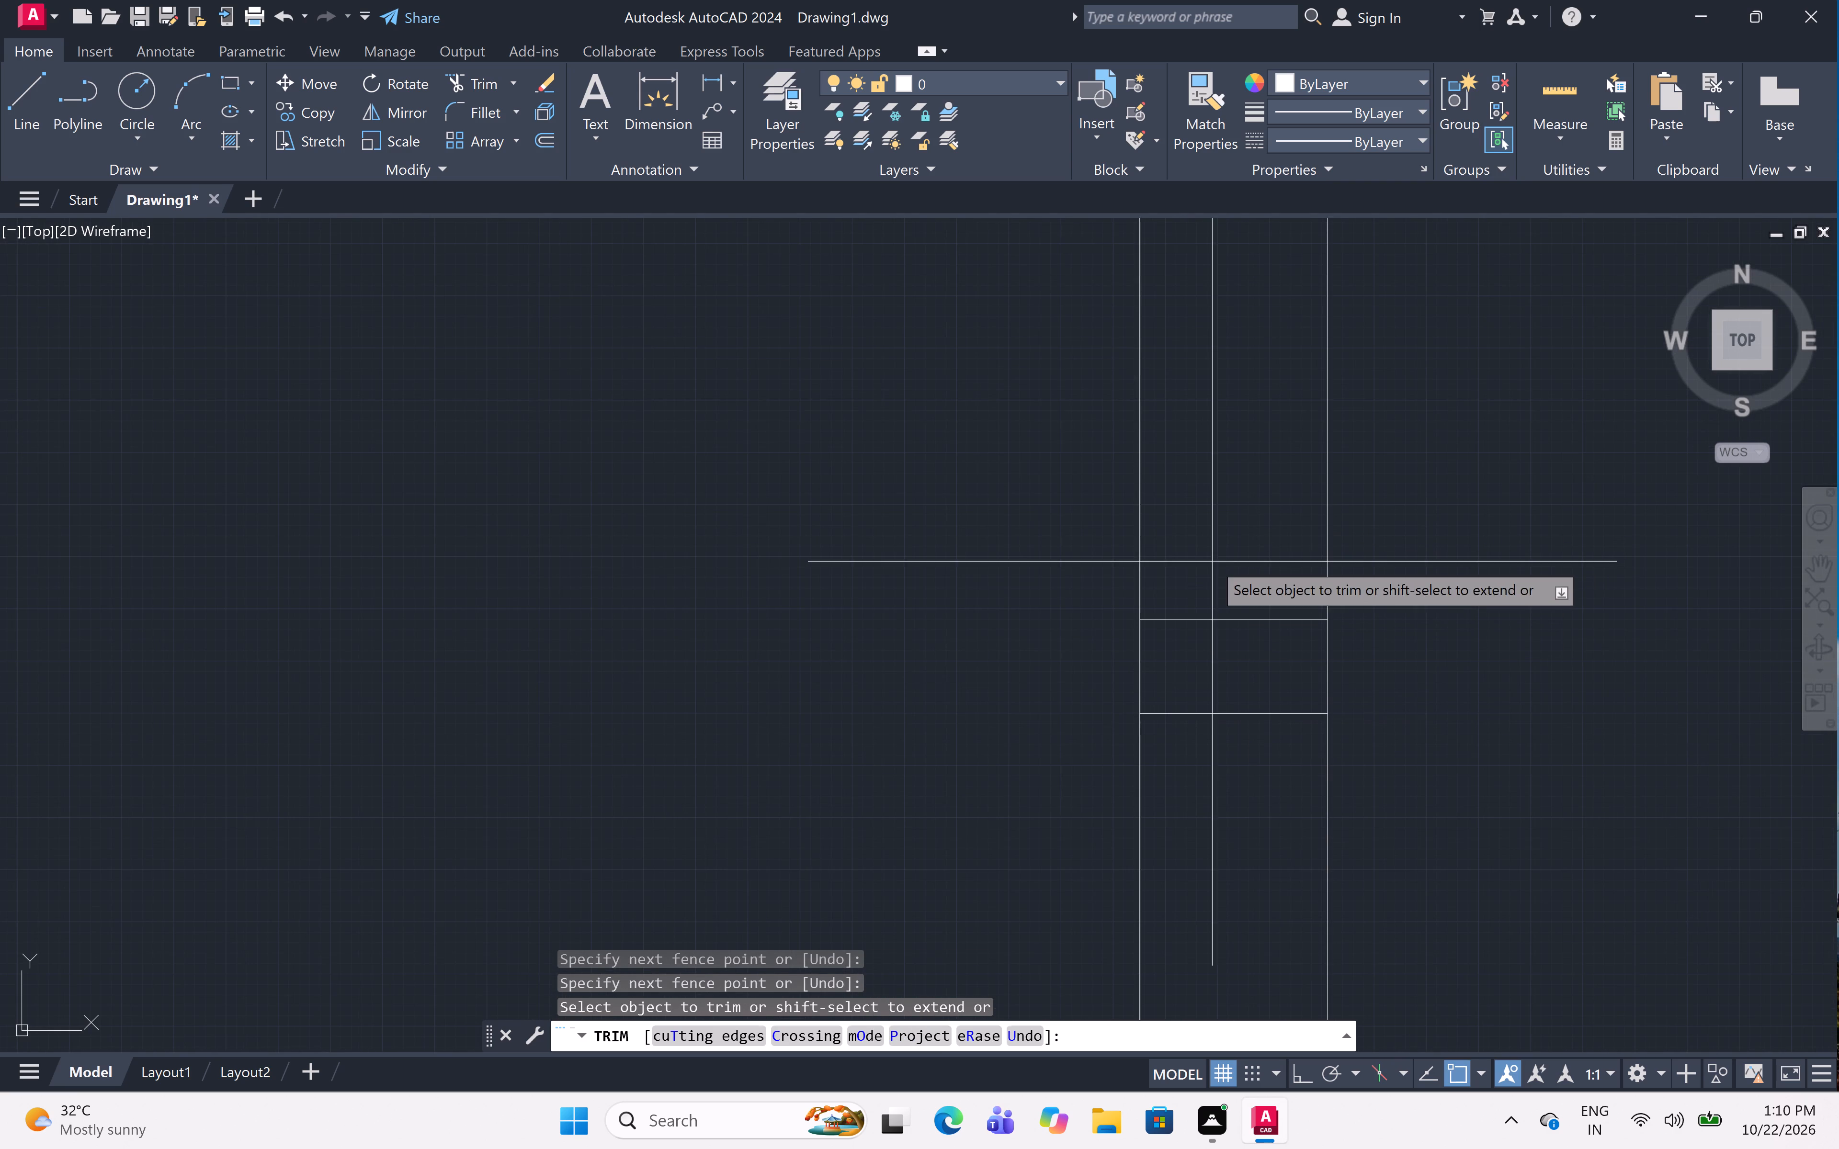
drag(1258, 822, 1255, 815)
scroll(1238, 746, down, 8)
middle_drag(993, 705, 1149, 751)
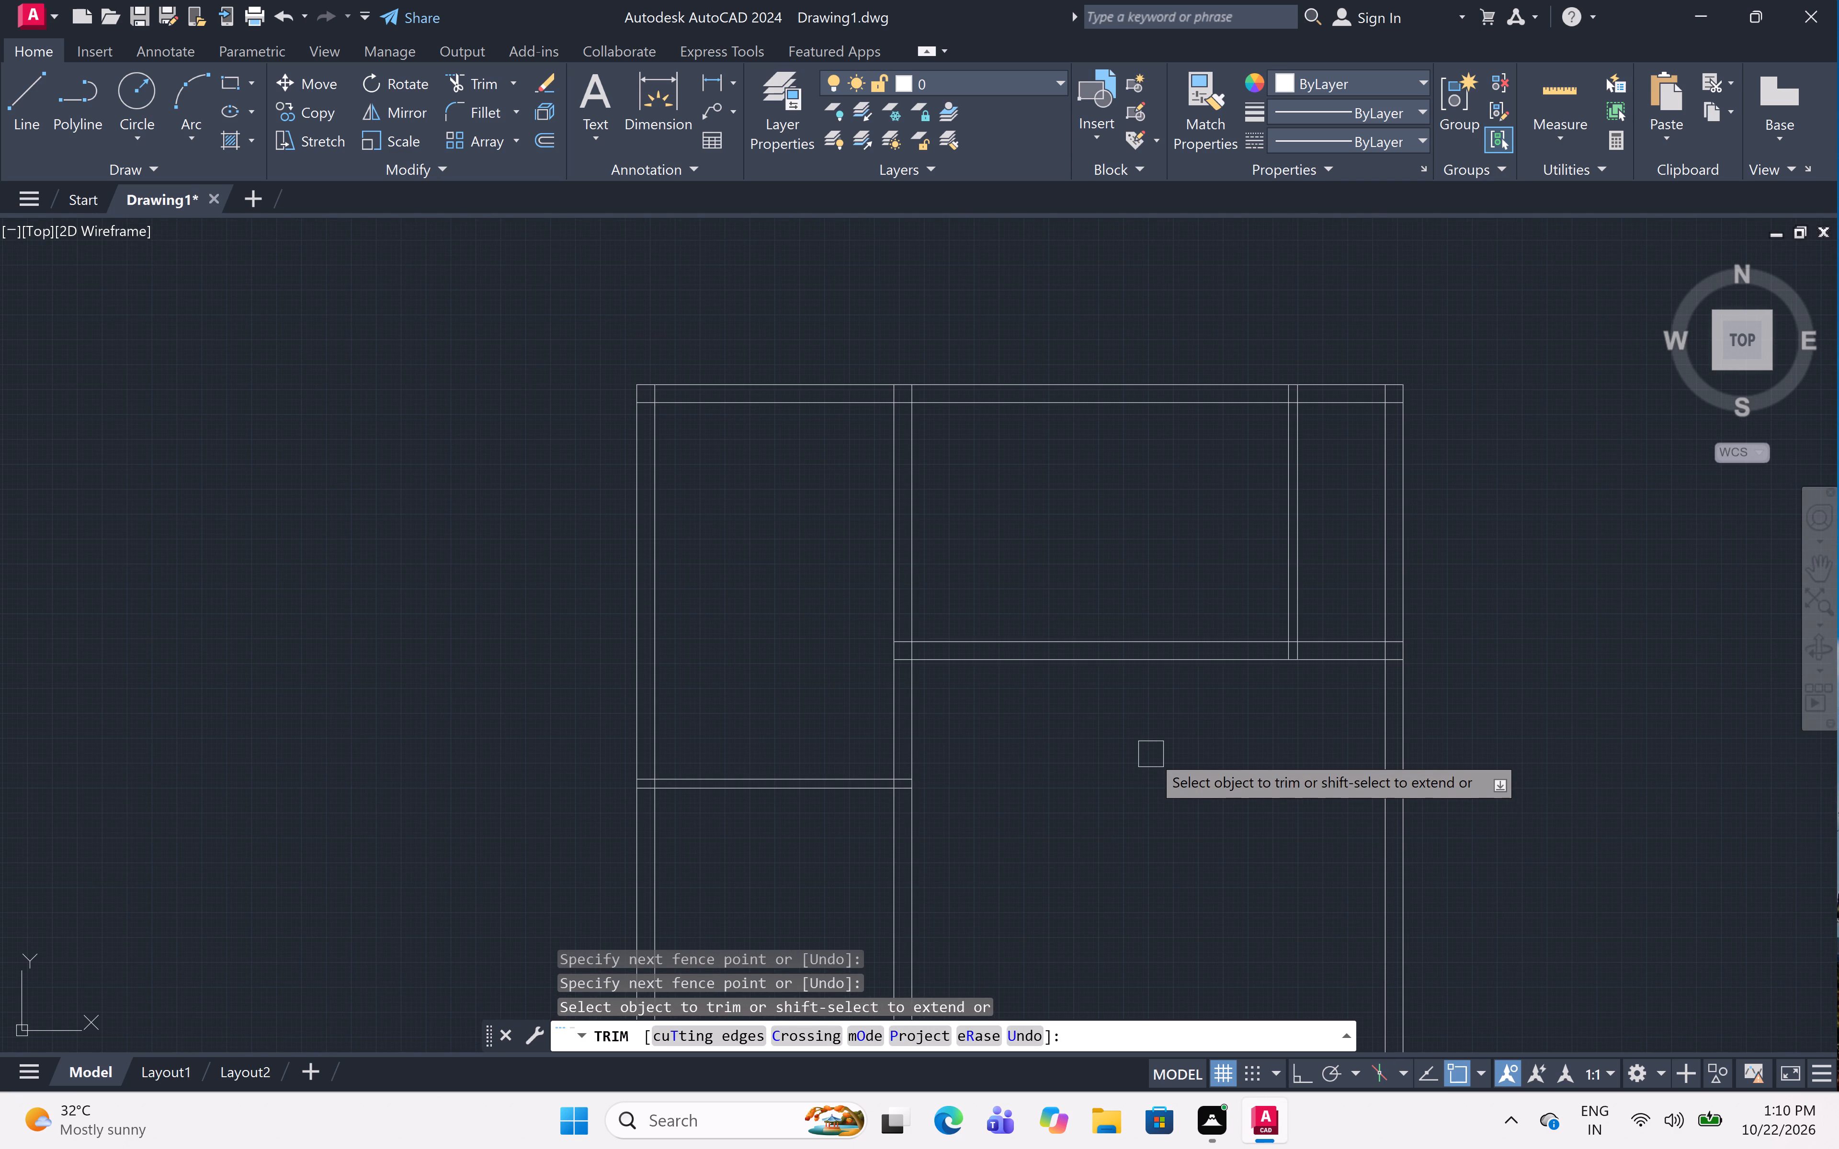
middle_drag(976, 810, 1046, 649)
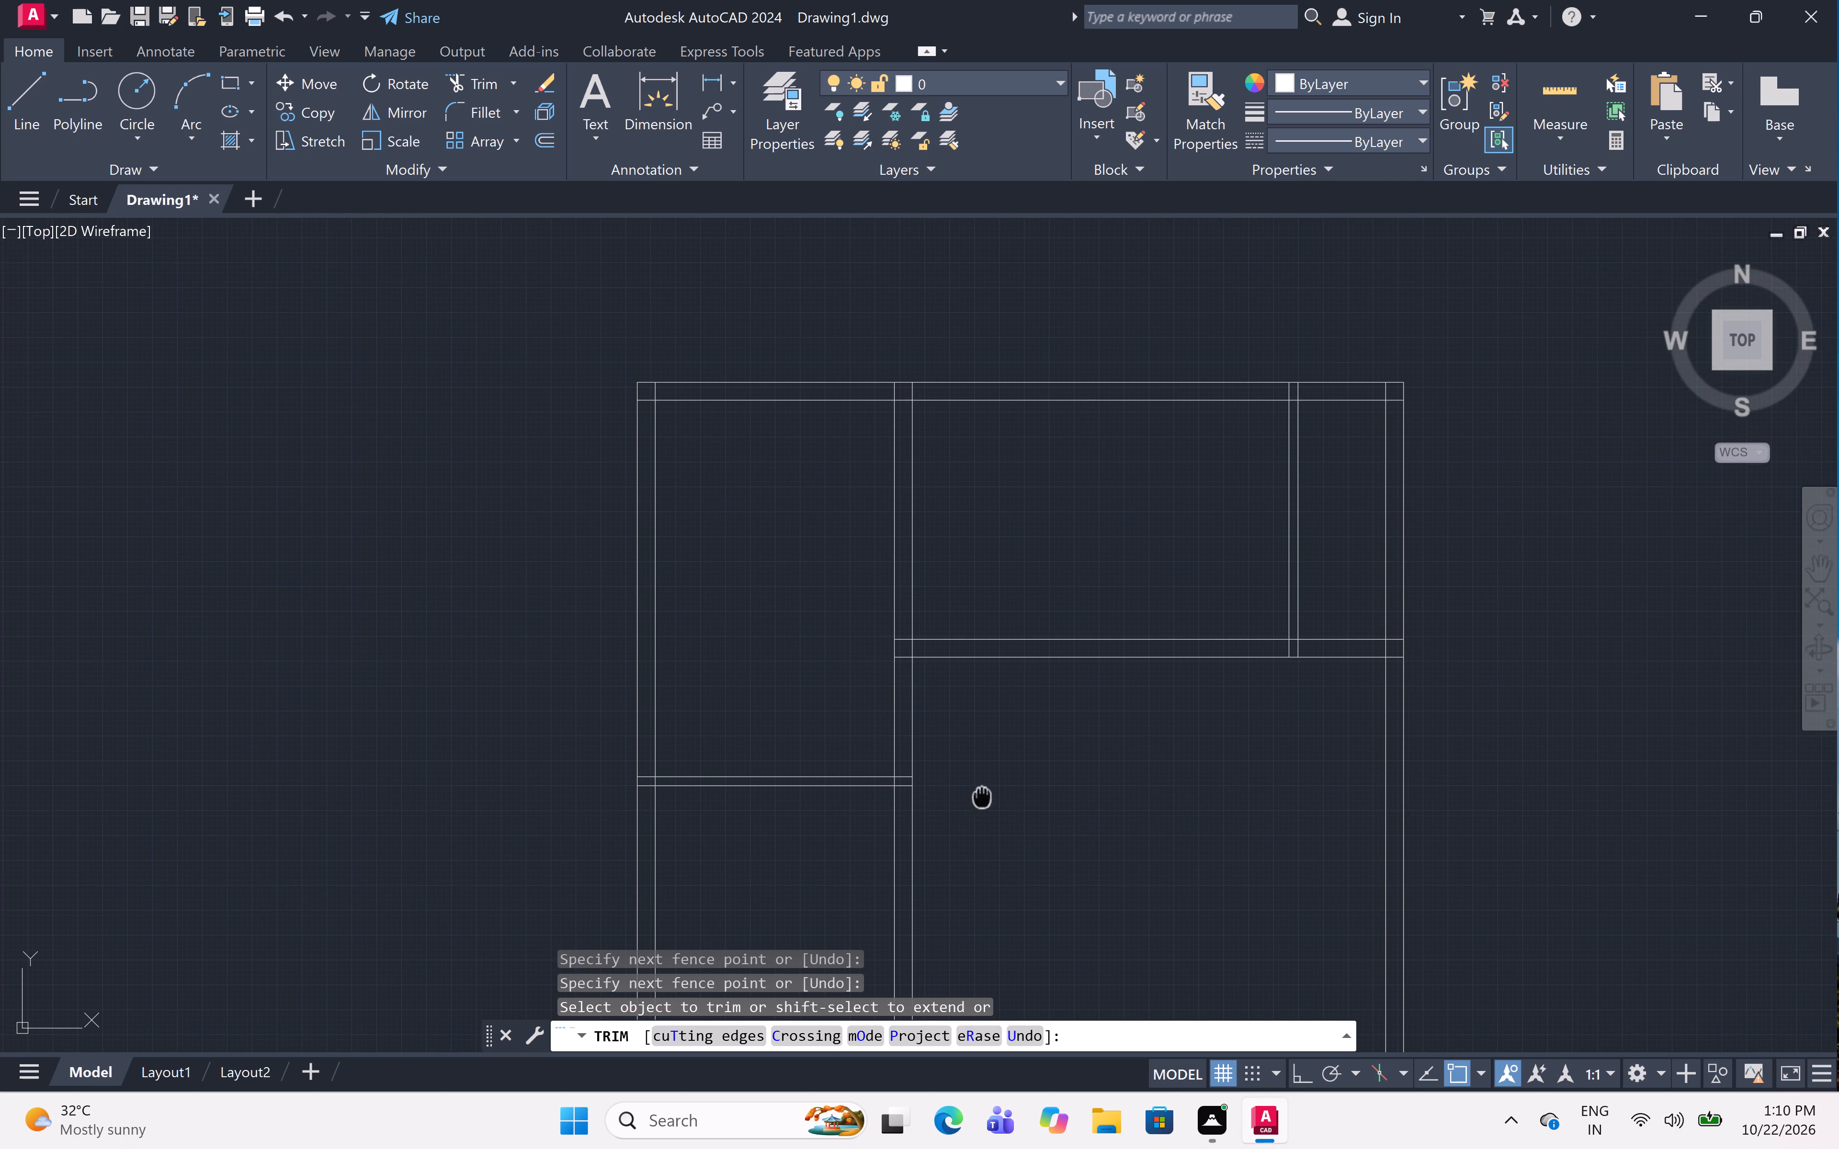
middle_drag(1046, 649, 1048, 634)
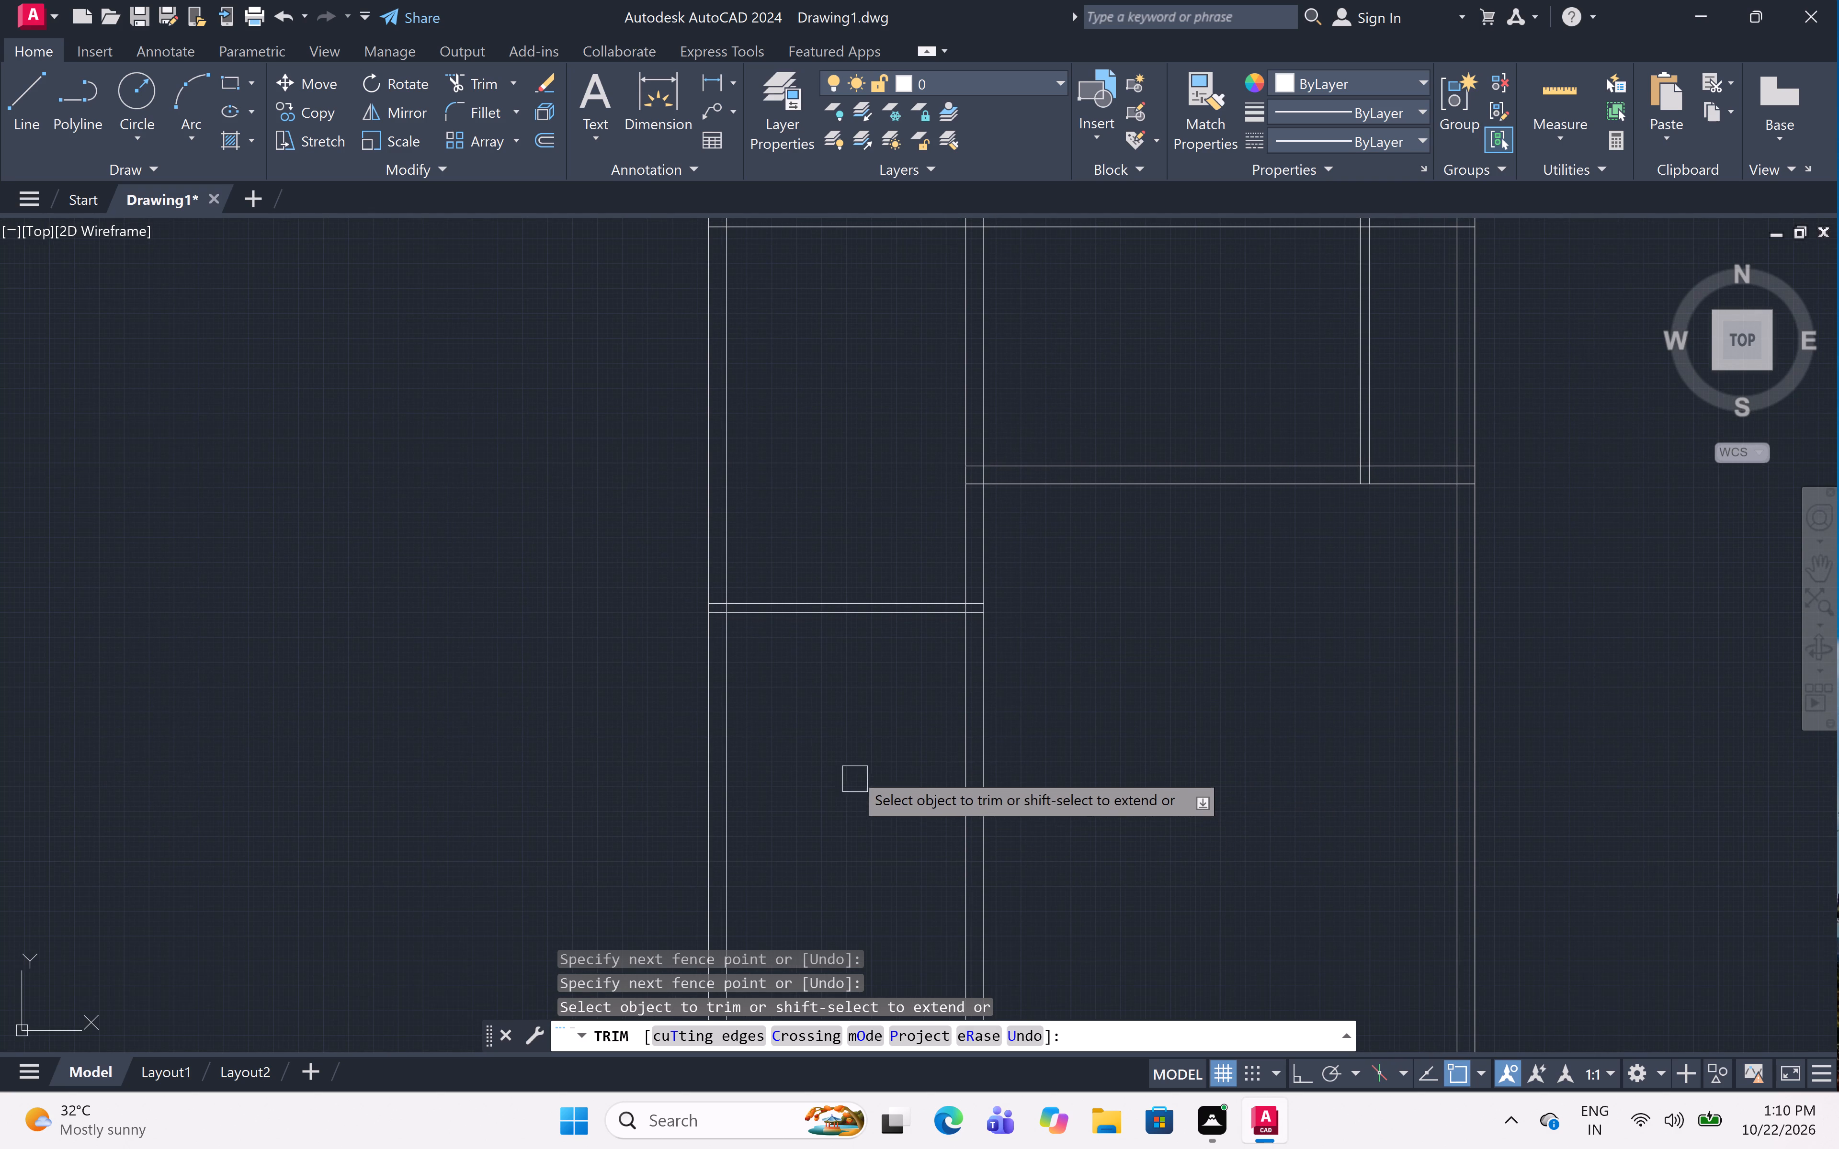
scroll(867, 742, up, 2)
middle_drag(867, 740, 869, 650)
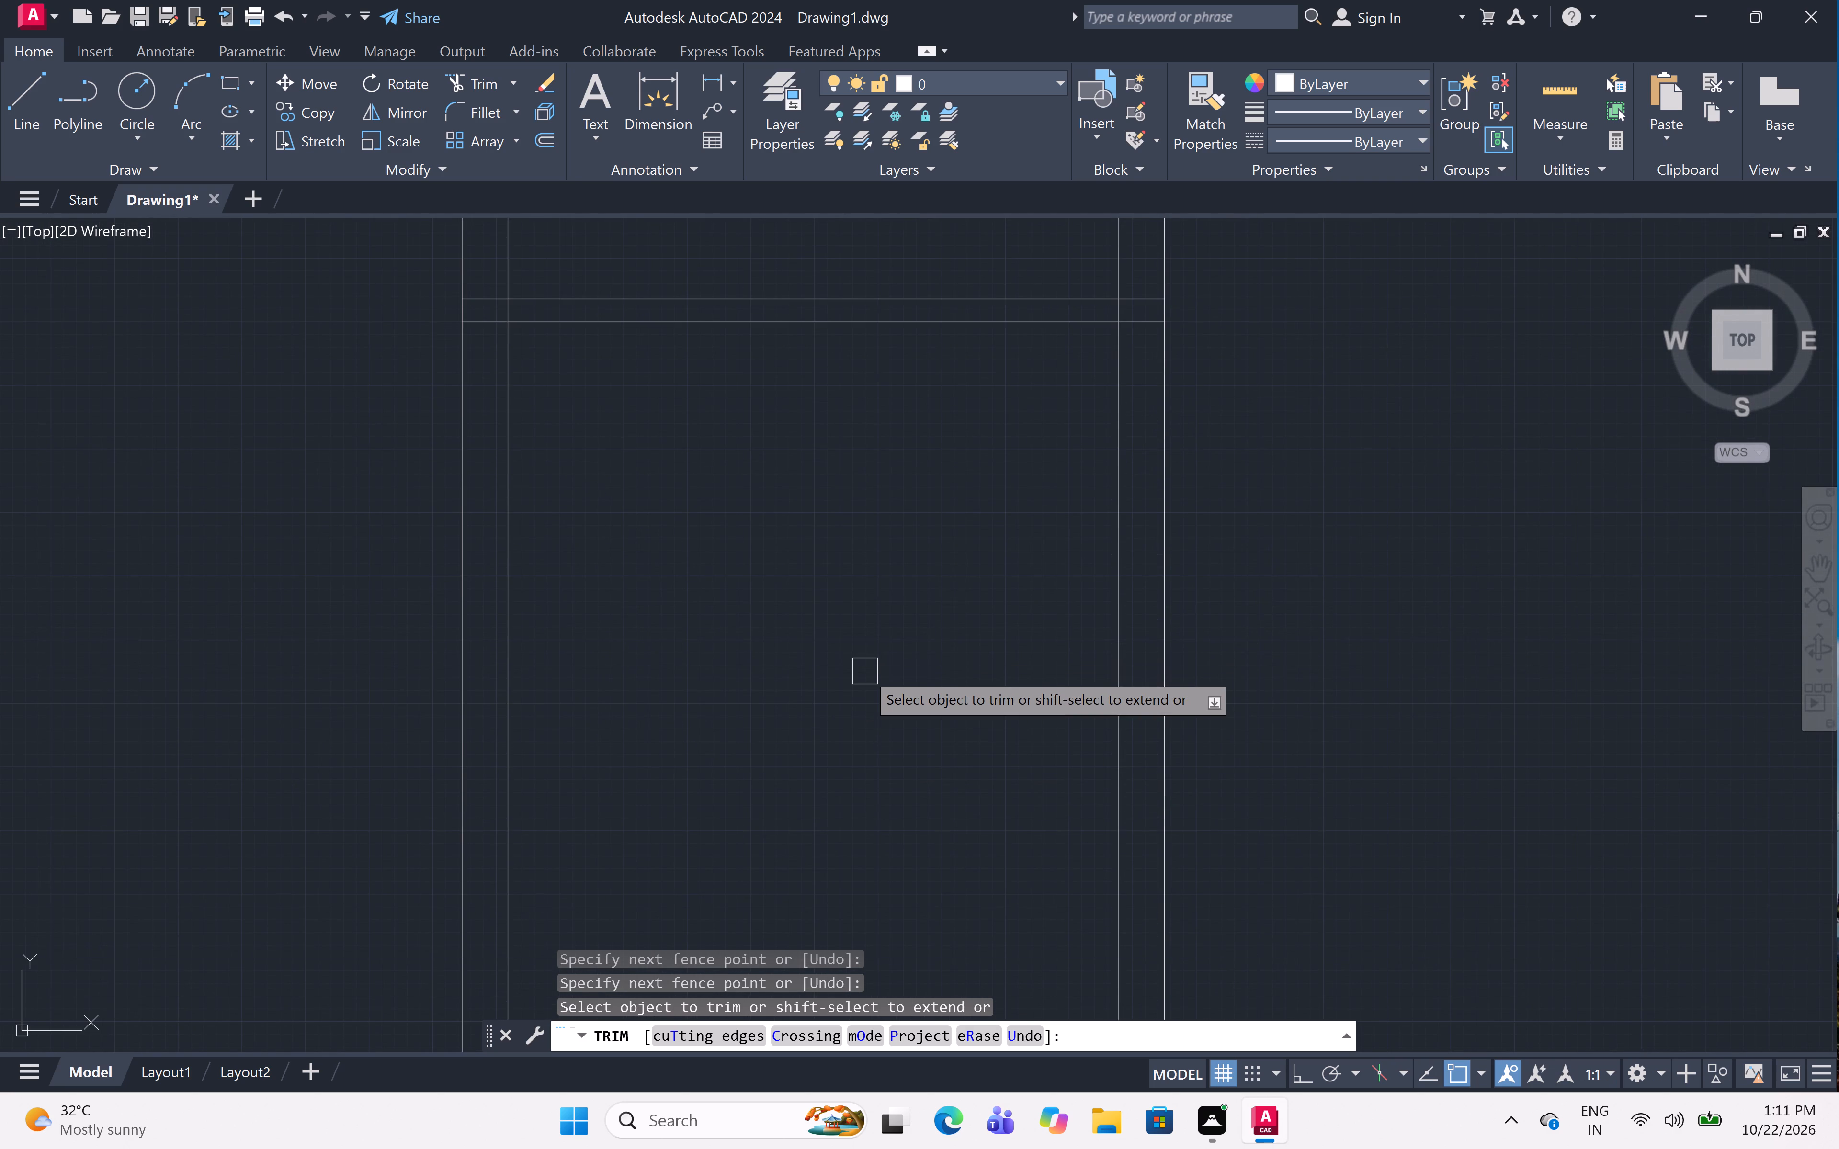
key(Escape)
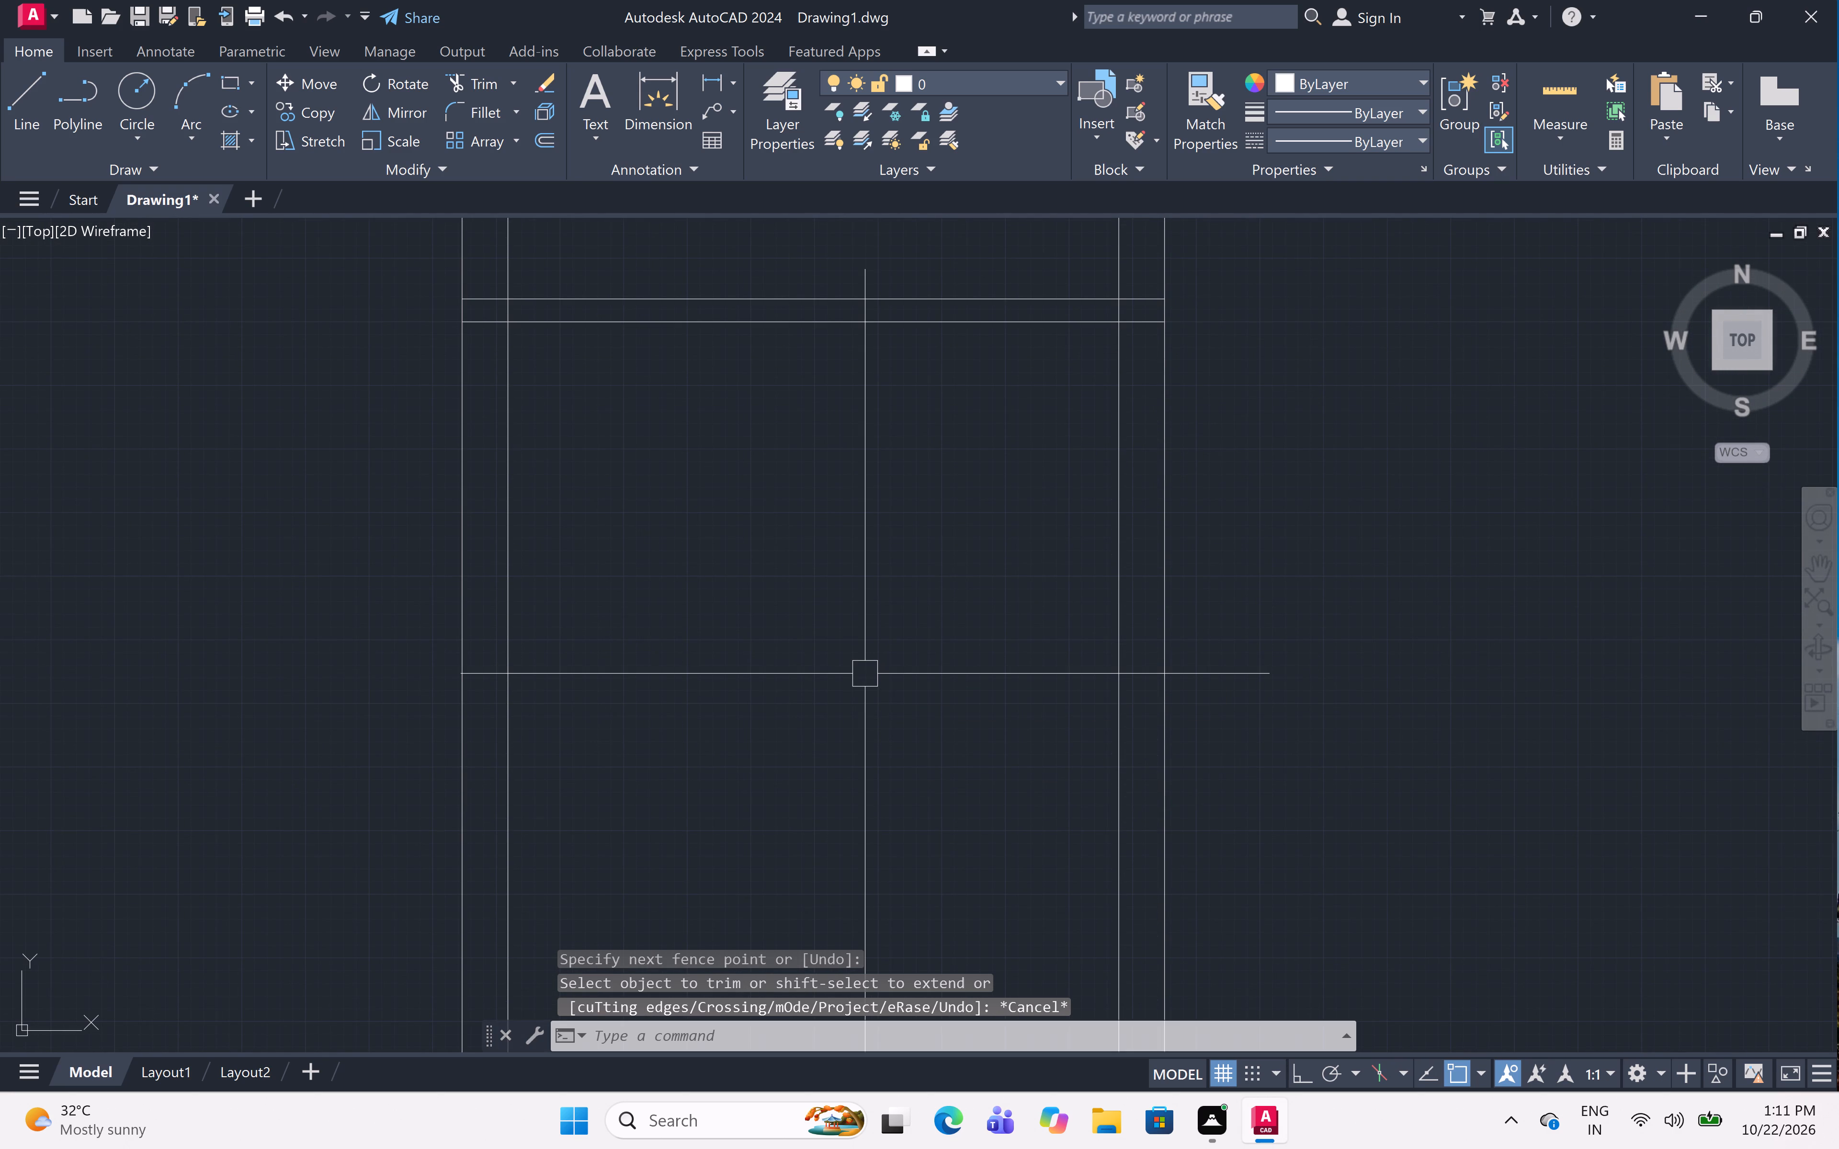
Add a 9" horizontal wall in the left column by offsetting the 4.5" partition's lower line 4' down, and the new line 9" further.
text(off 4')
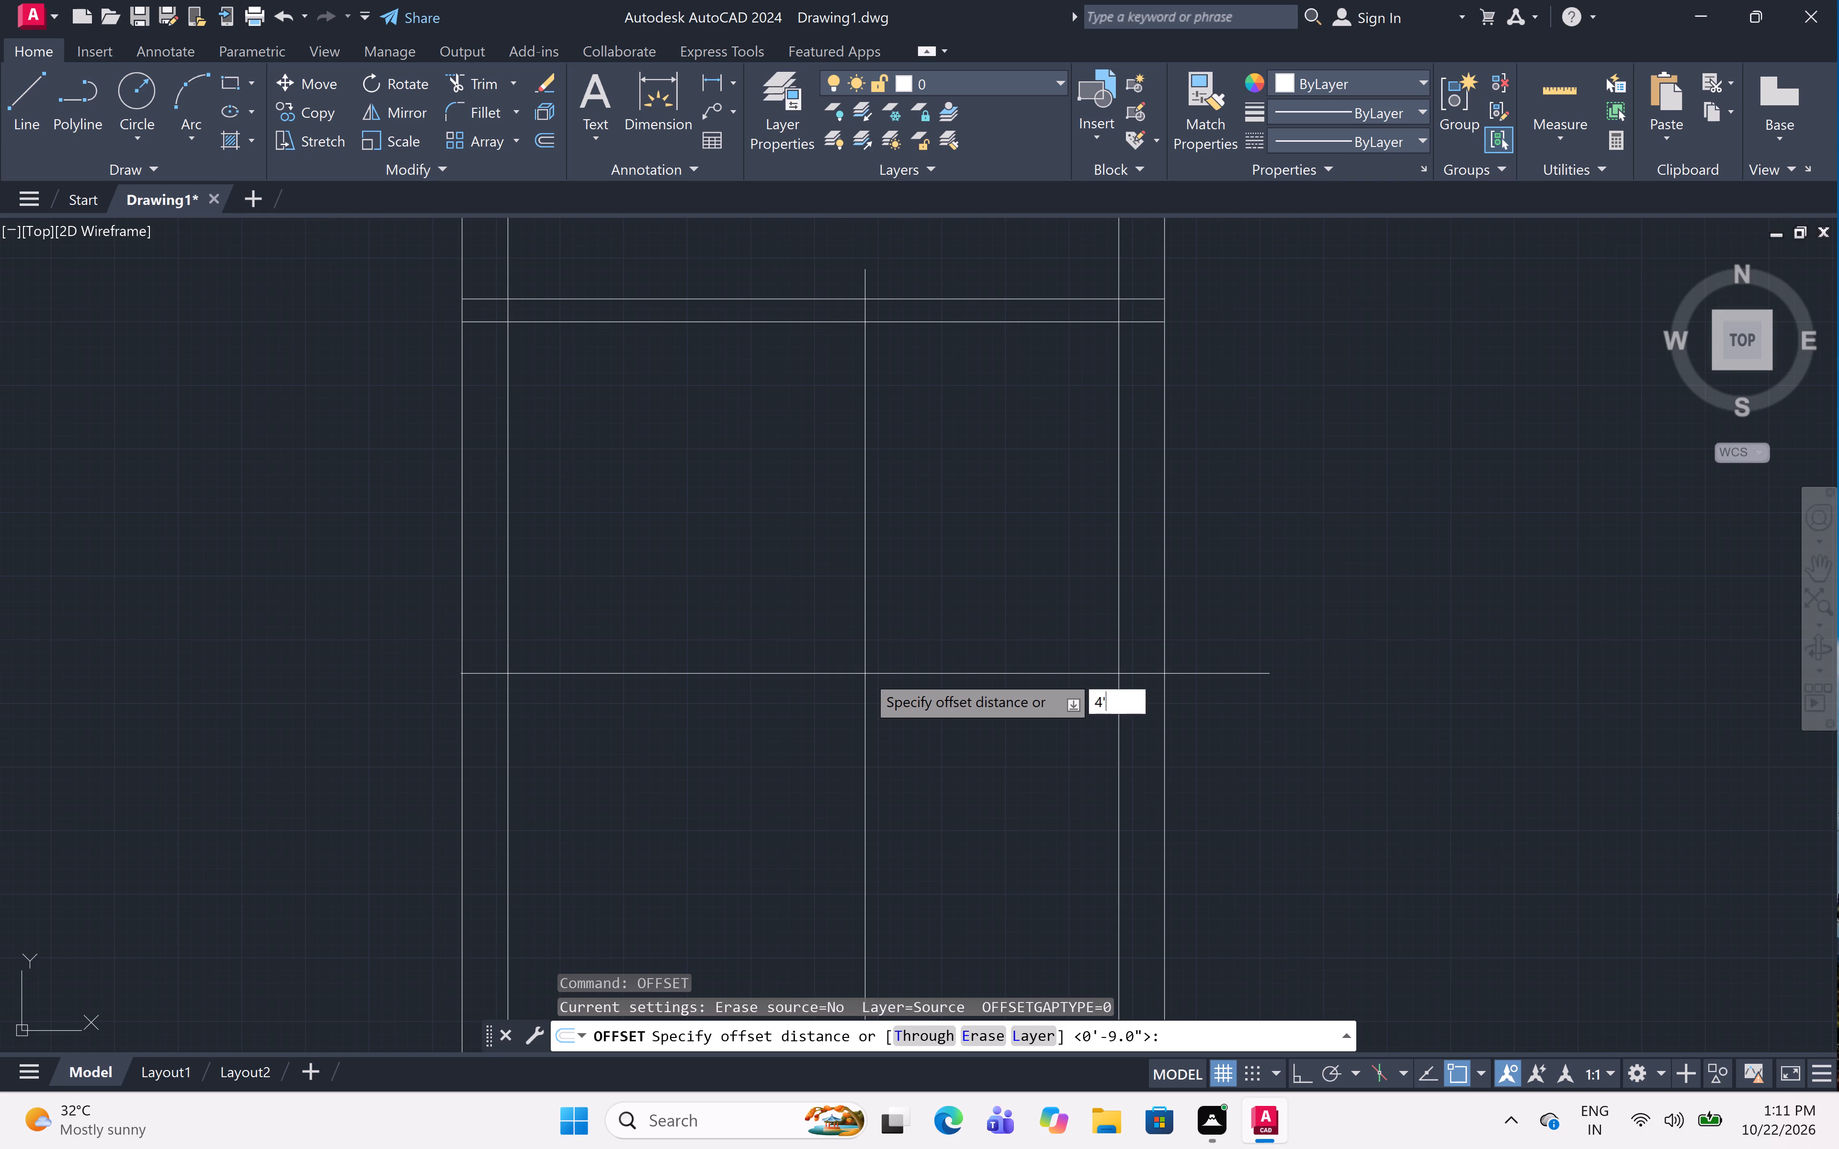
key(space)
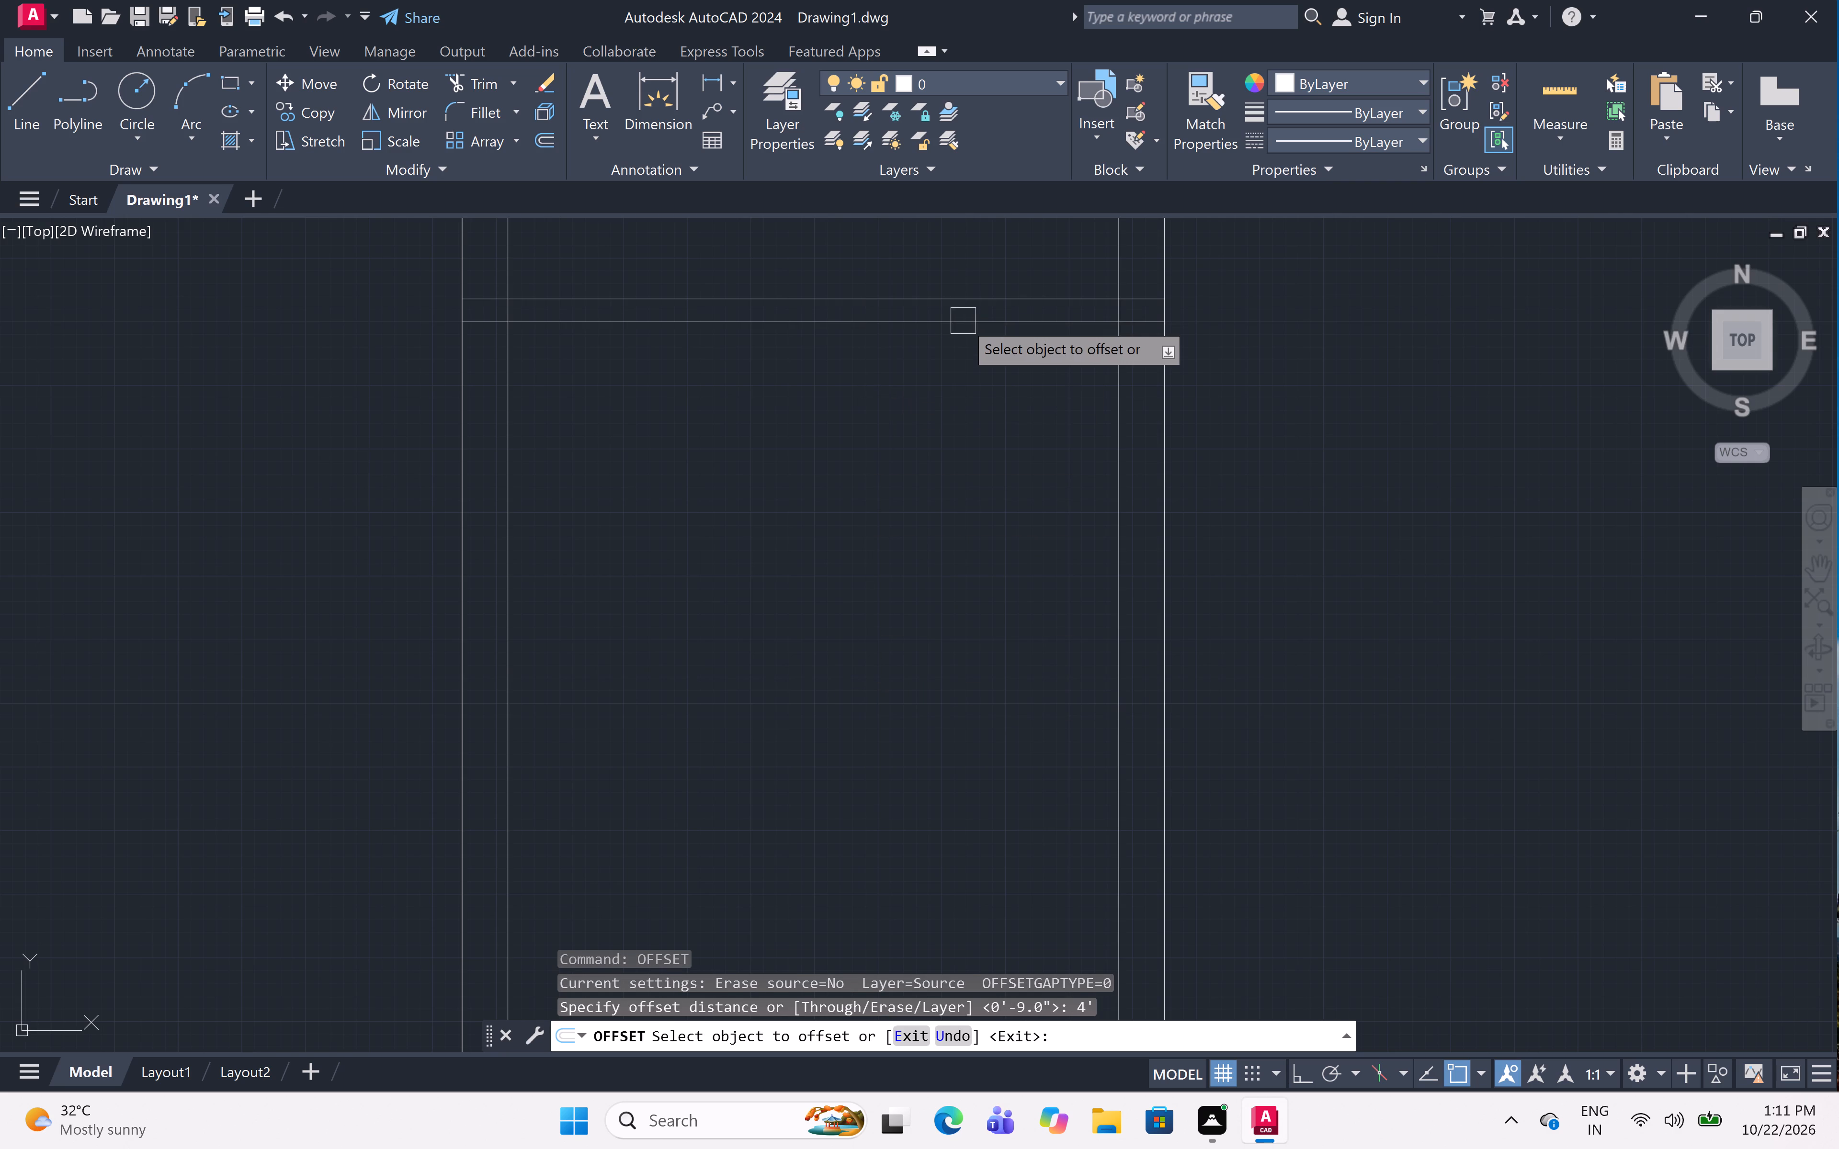
click(963, 321)
drag(908, 533, 908, 542)
key(space)
key(space)
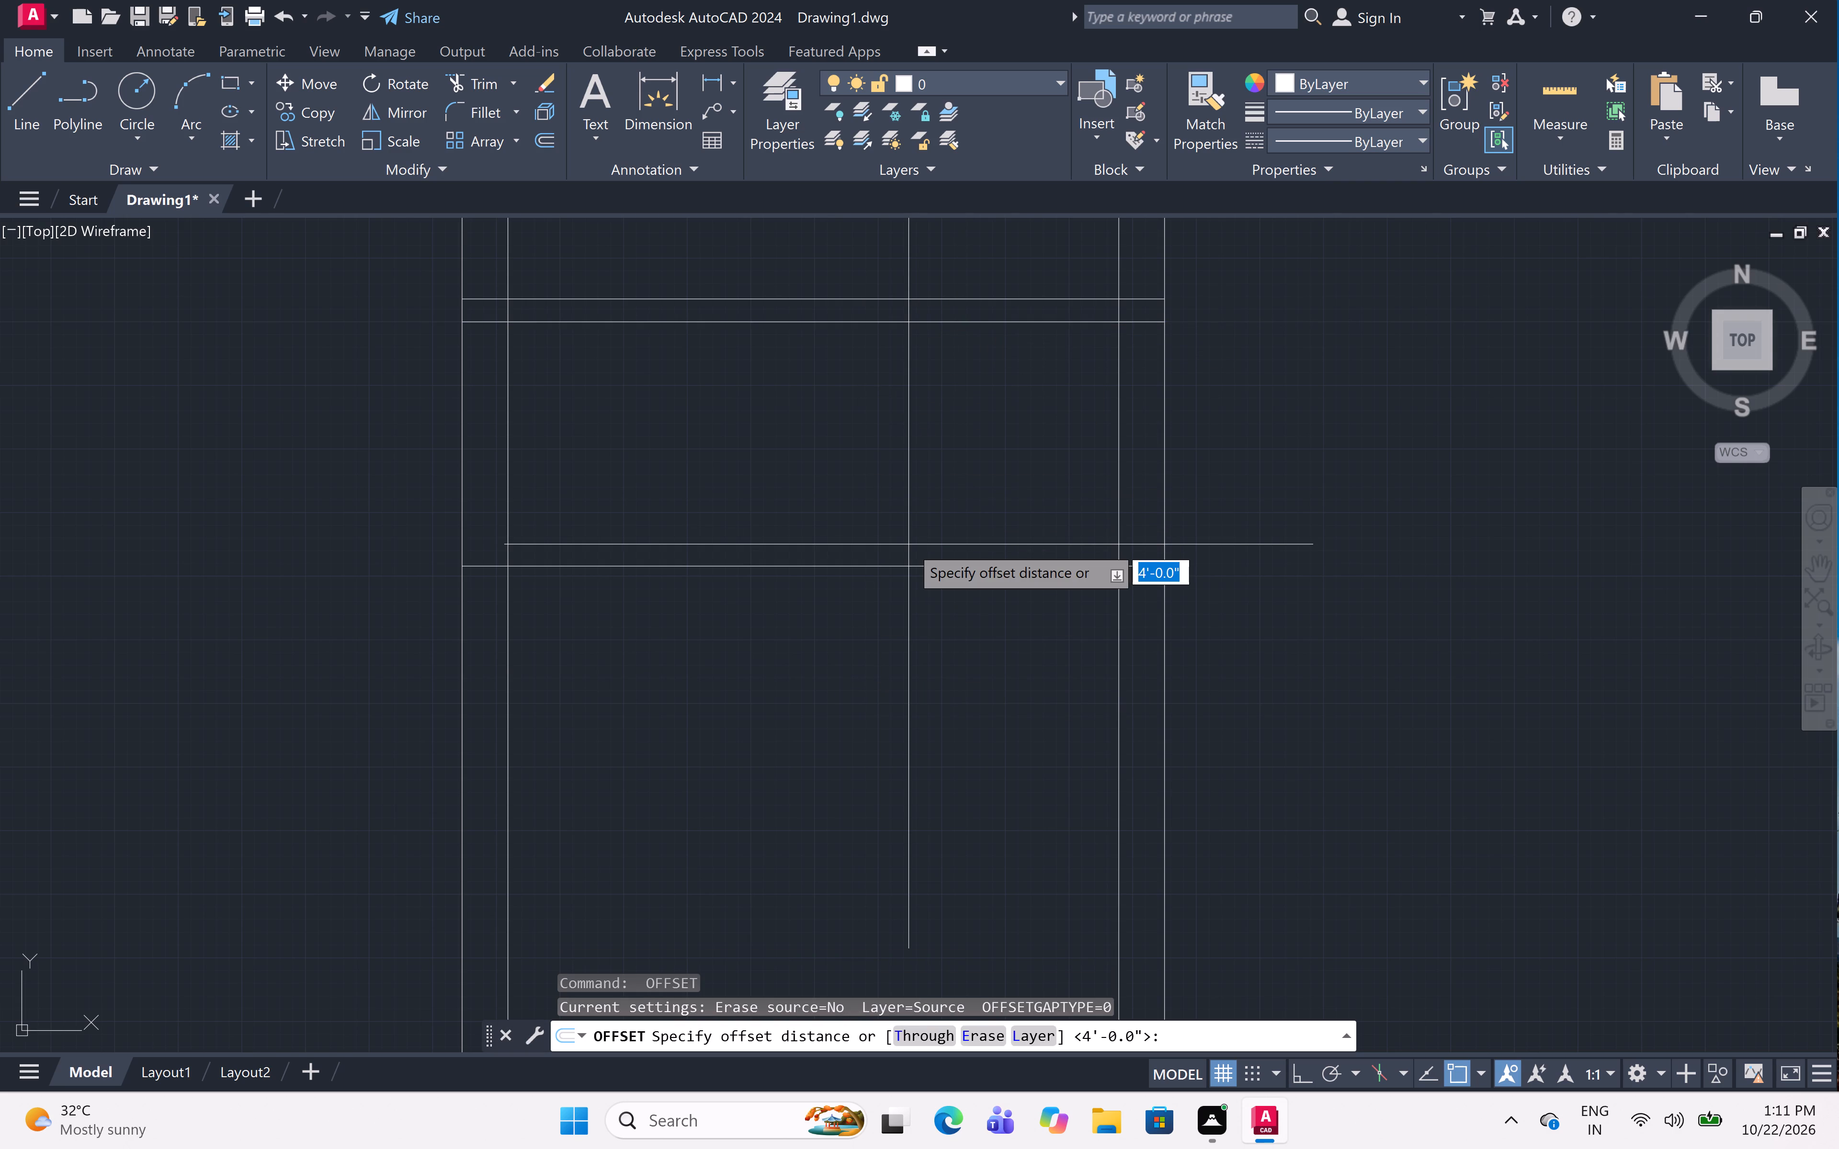
text(9")
key(space)
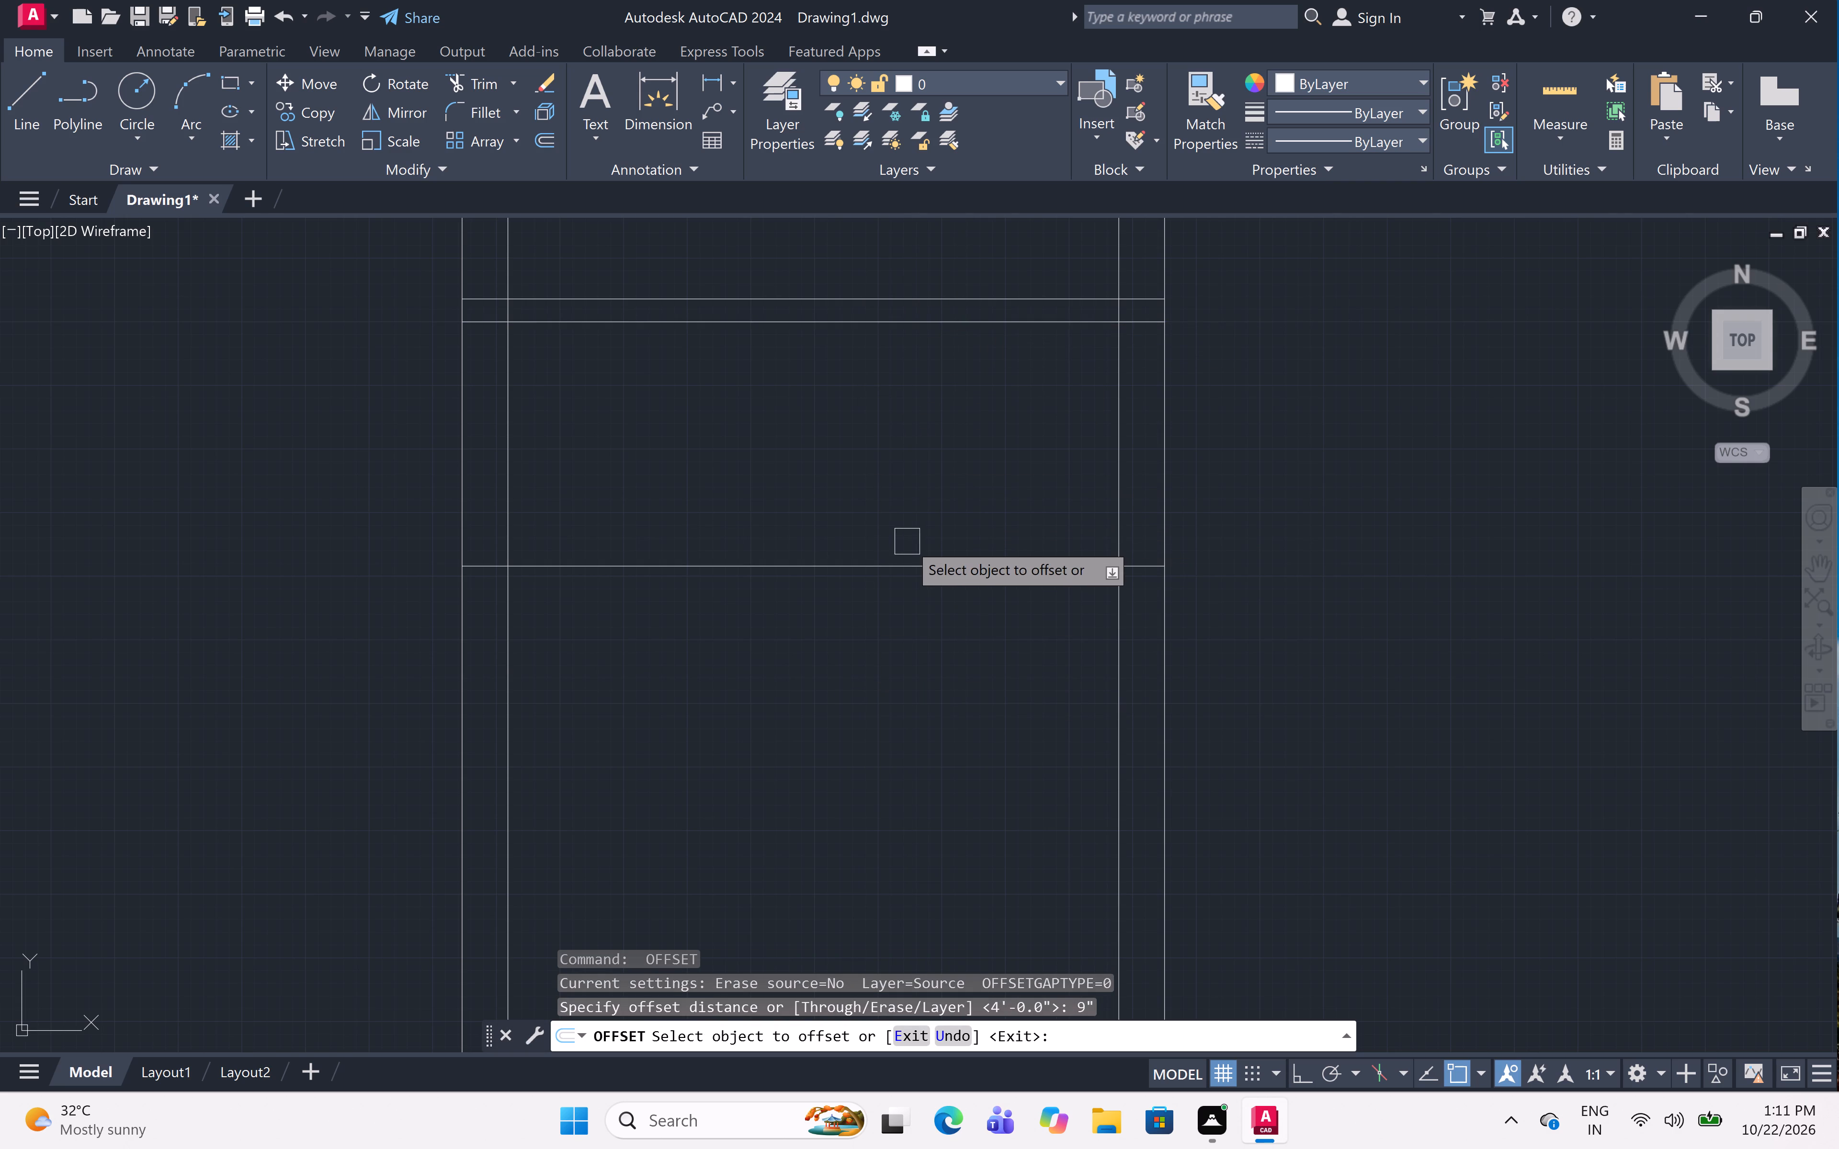
click(877, 562)
click(859, 673)
scroll(913, 438, down, 3)
scroll(908, 563, up, 2)
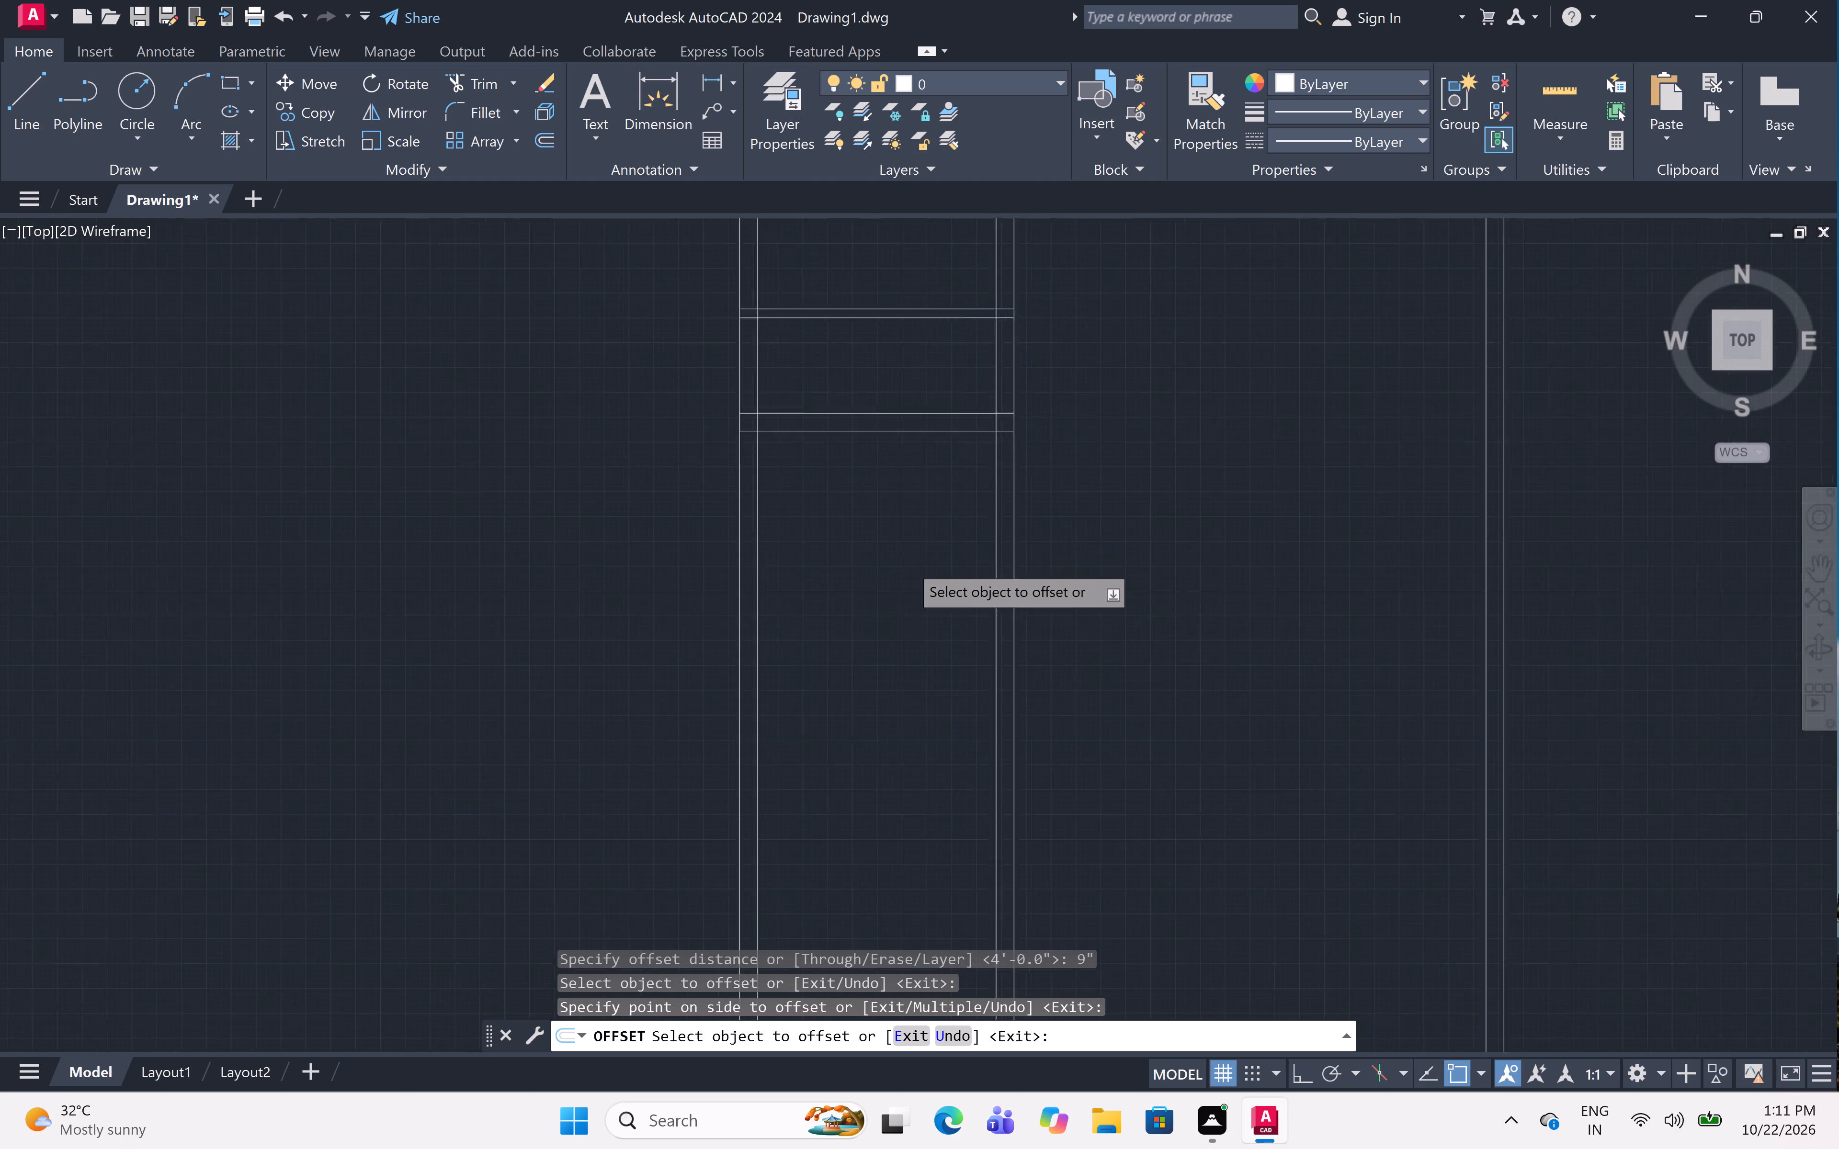
key(space)
Add a 4.5" partition in the left column by offsetting the new 9" wall's lower line 7'8" down, and that line 4.5" further.
key(space)
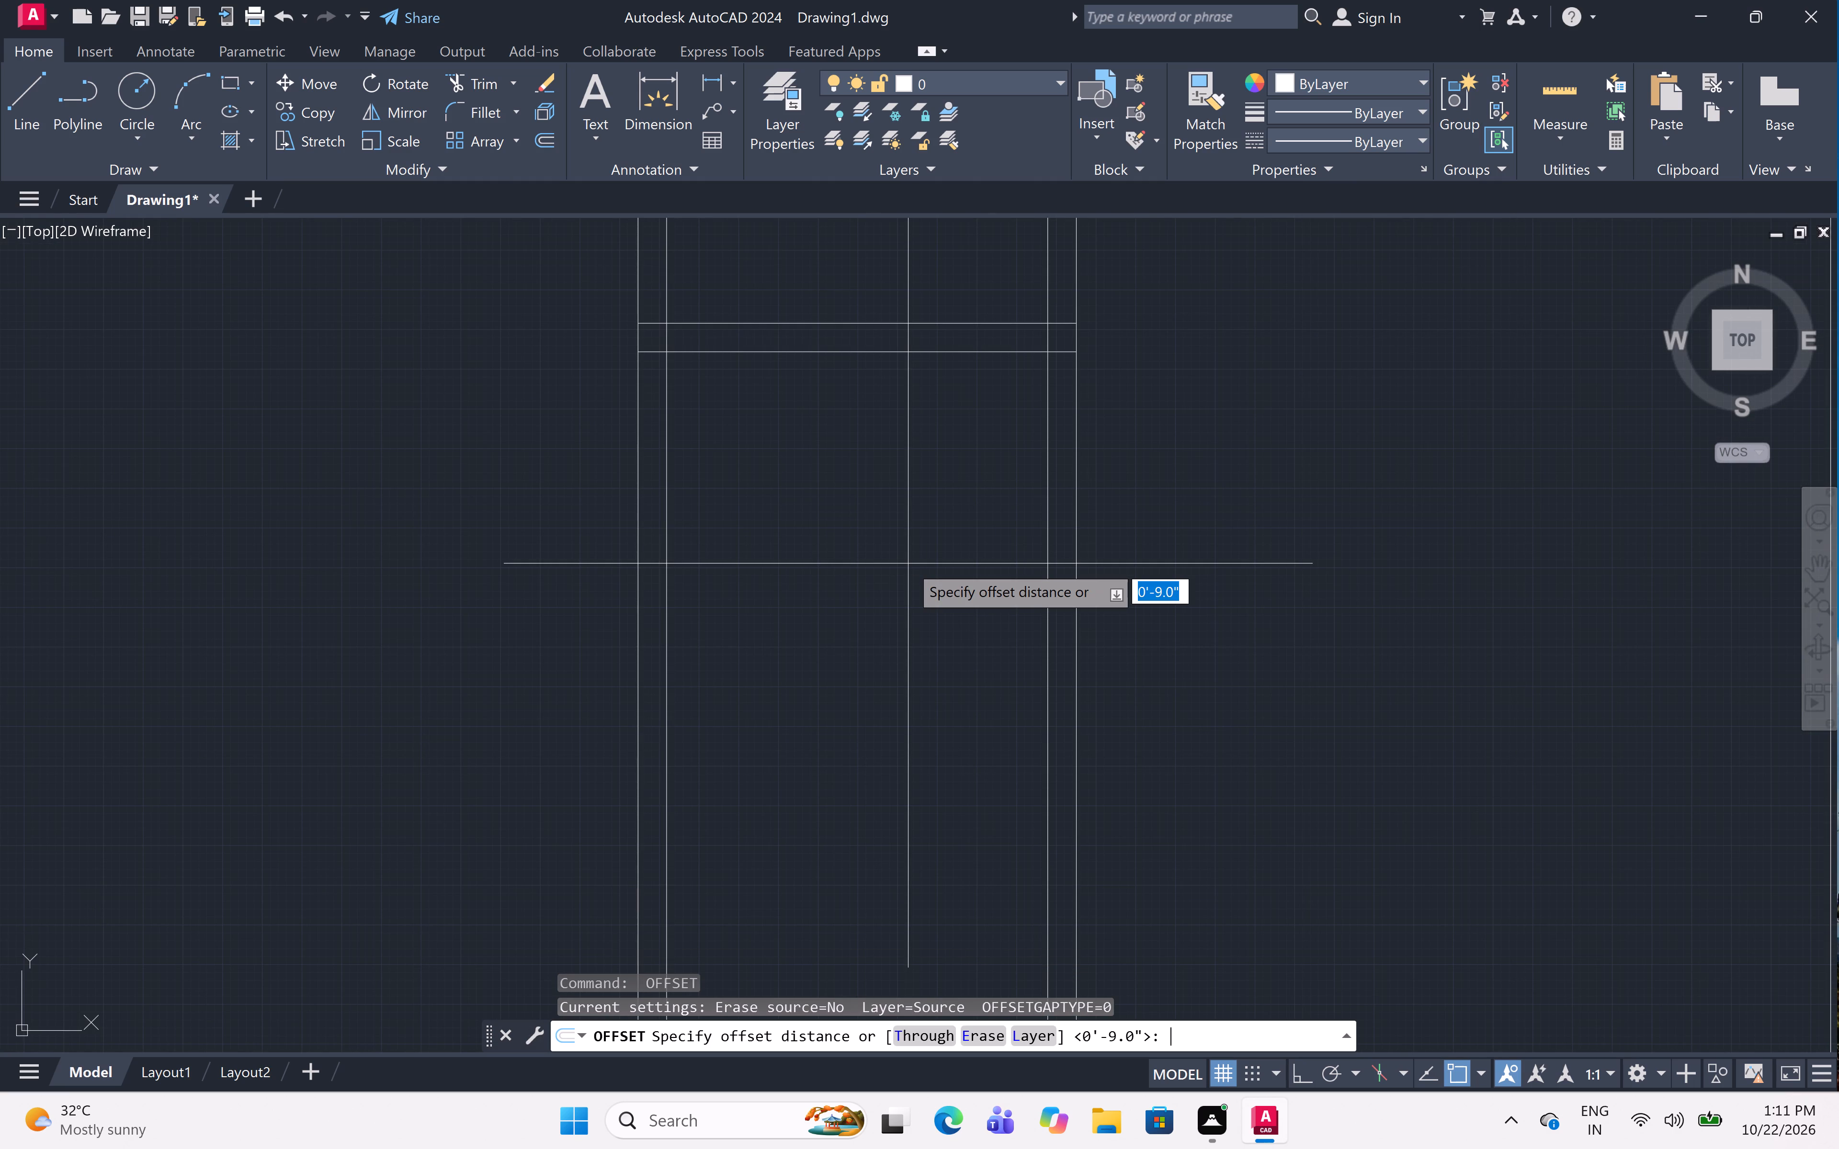
text(7'8")
key(space)
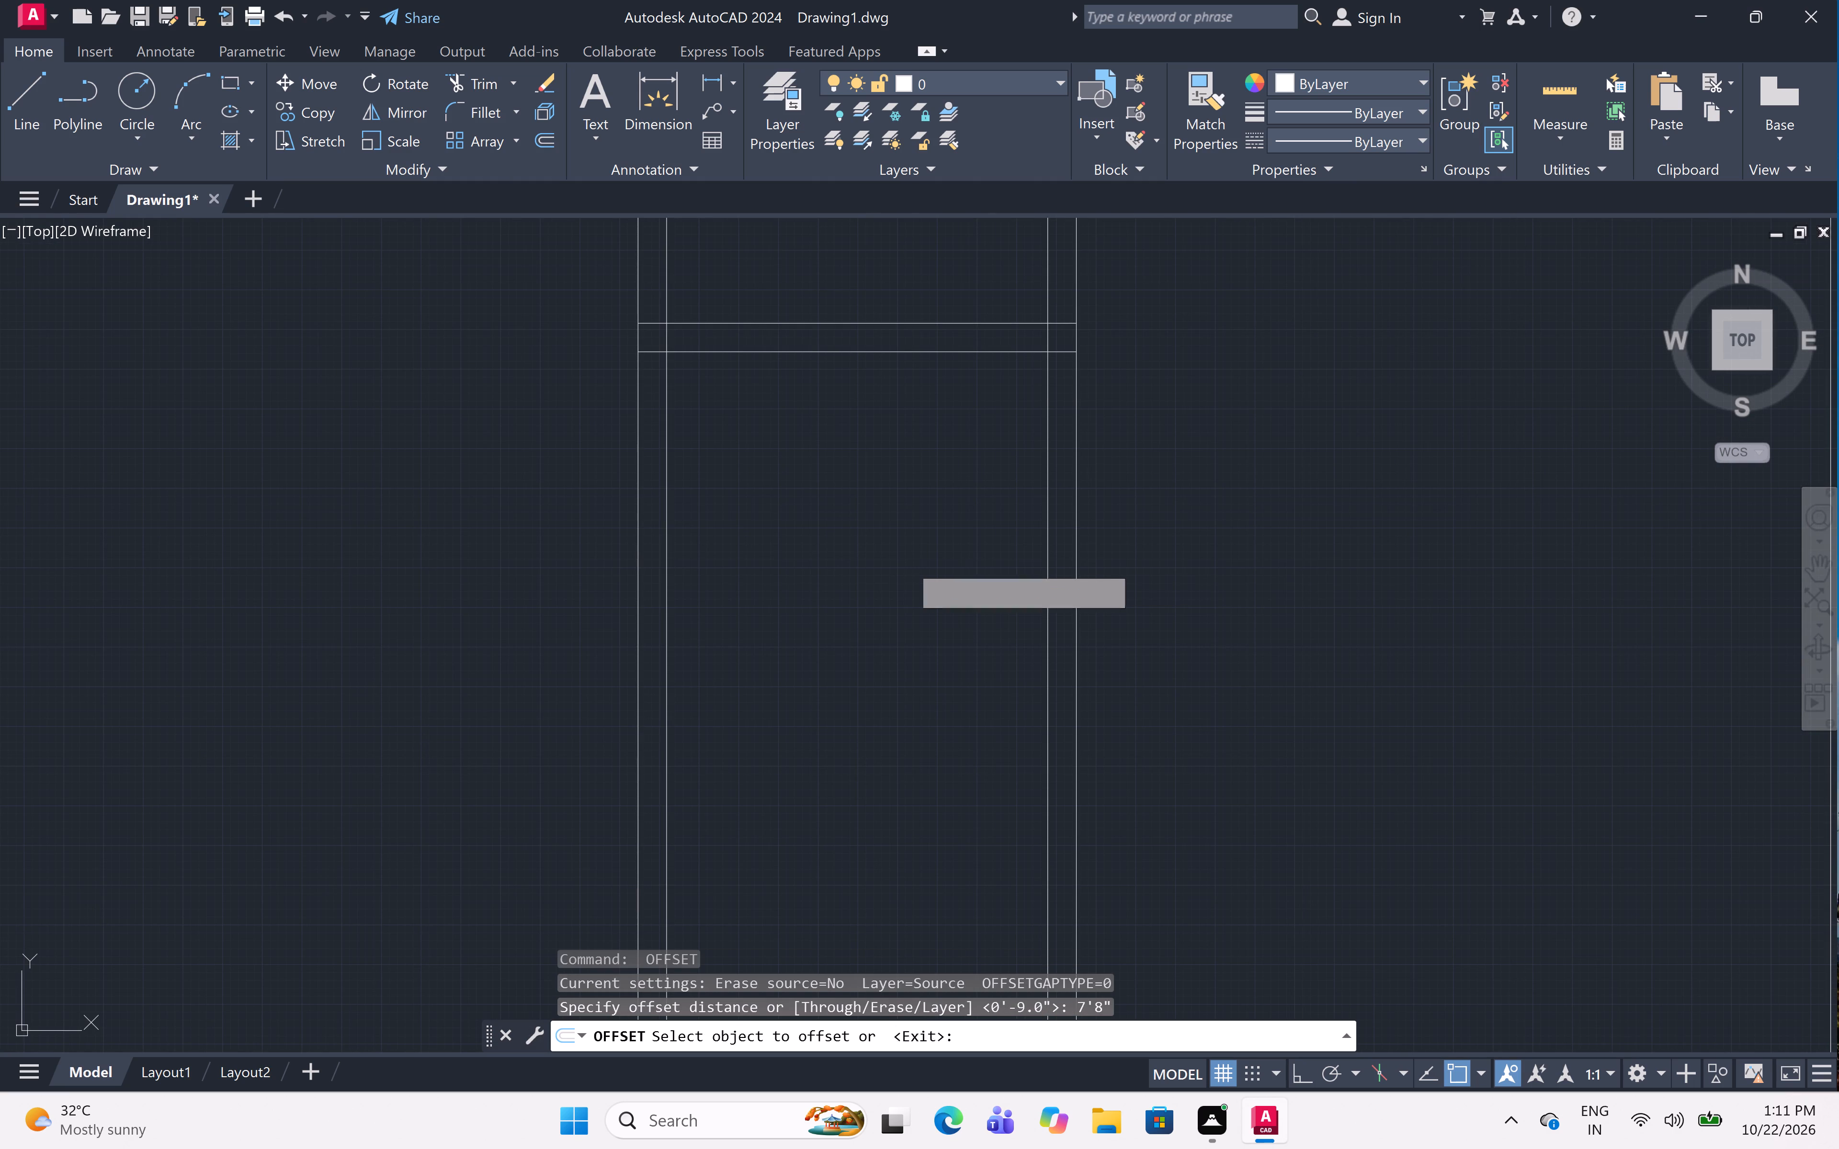
click(929, 361)
click(885, 543)
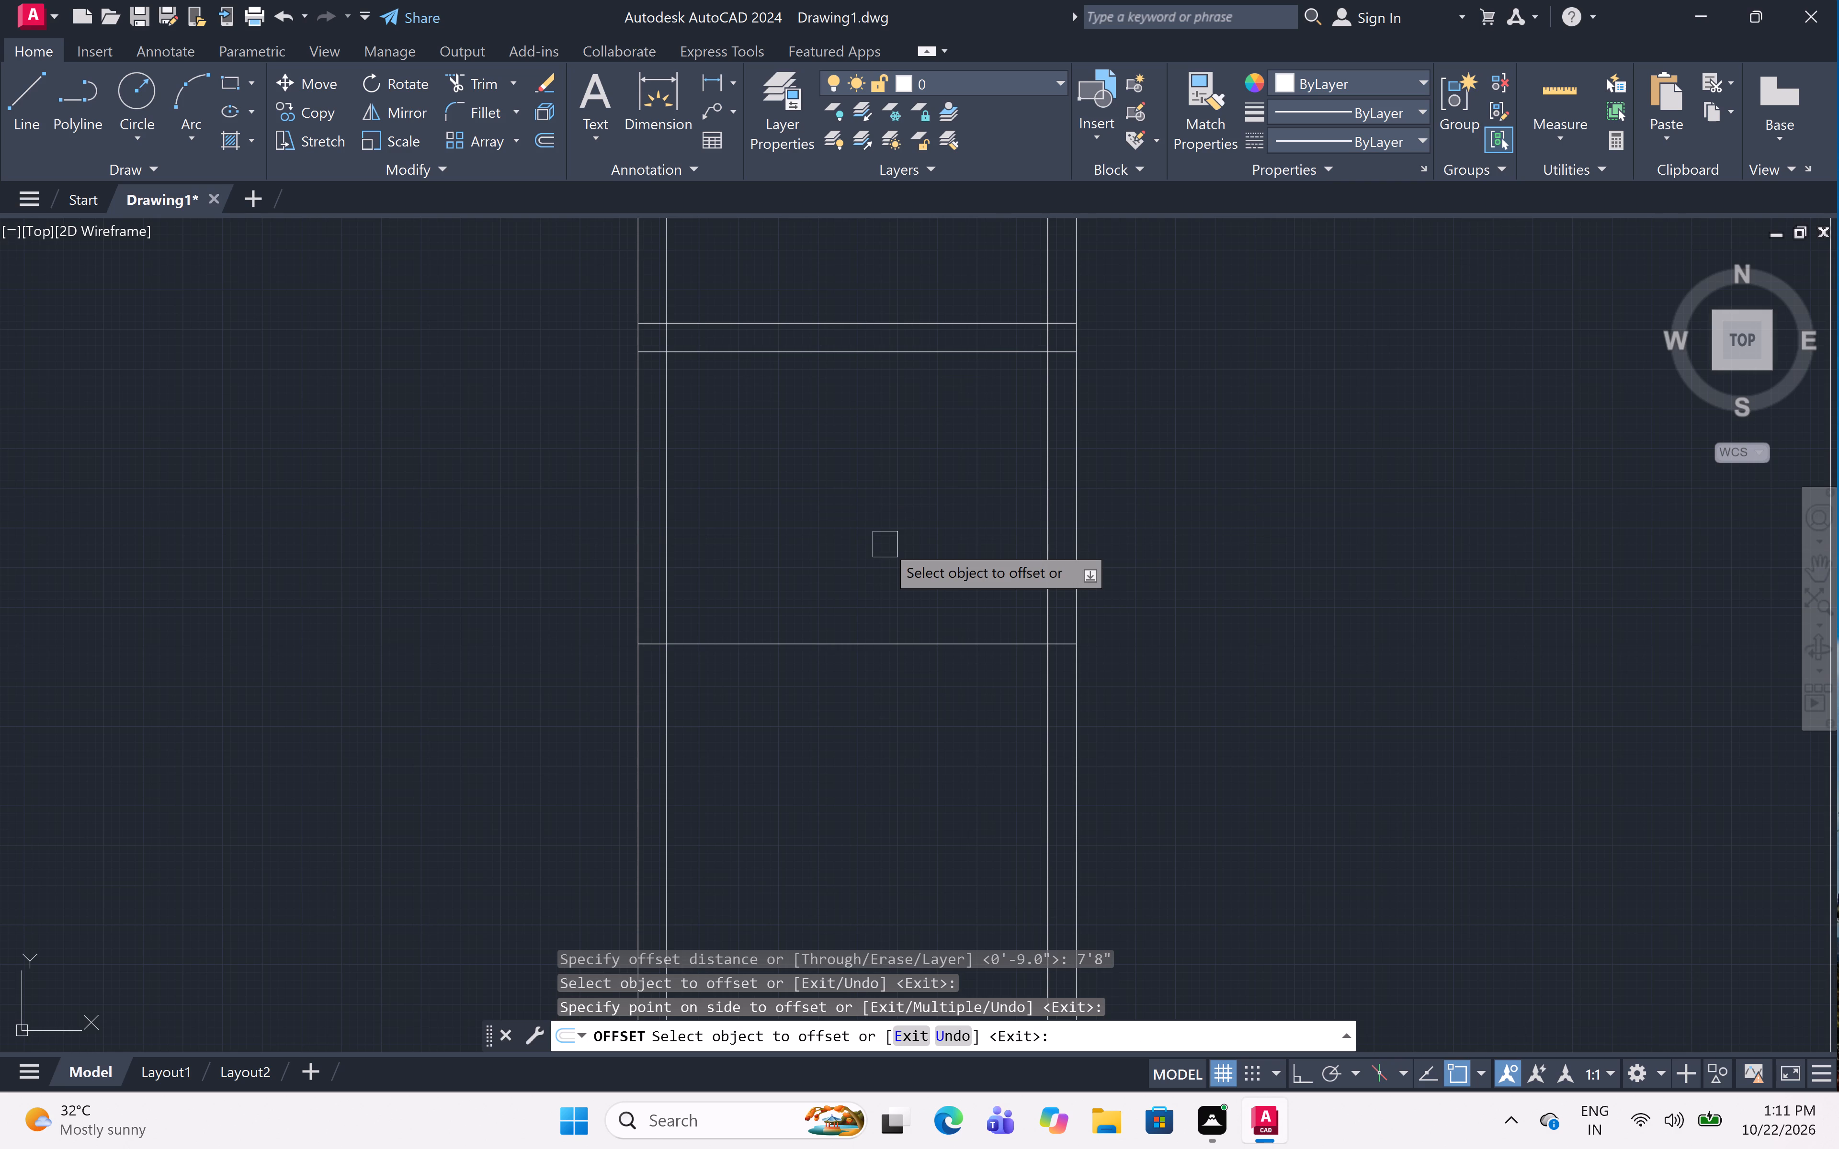
key(space)
key(space)
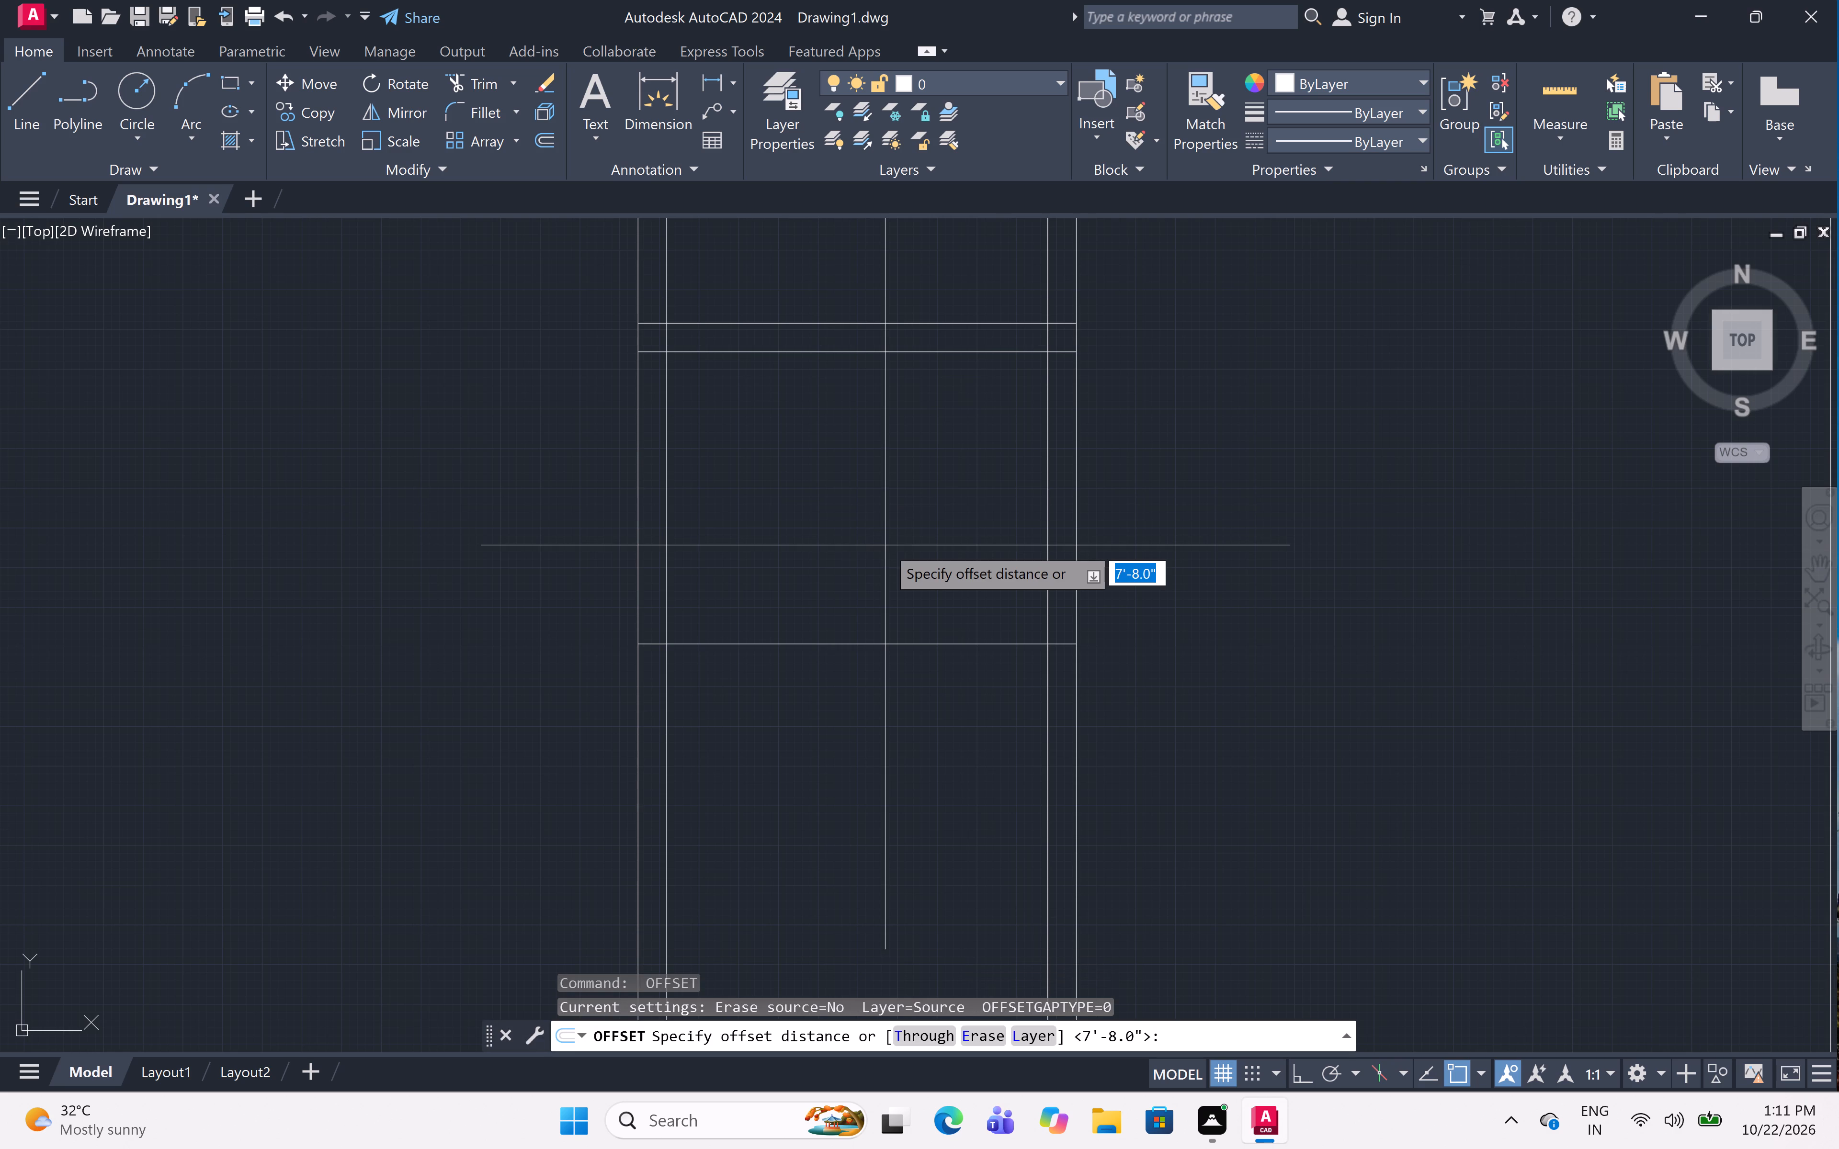
text(4.5")
key(space)
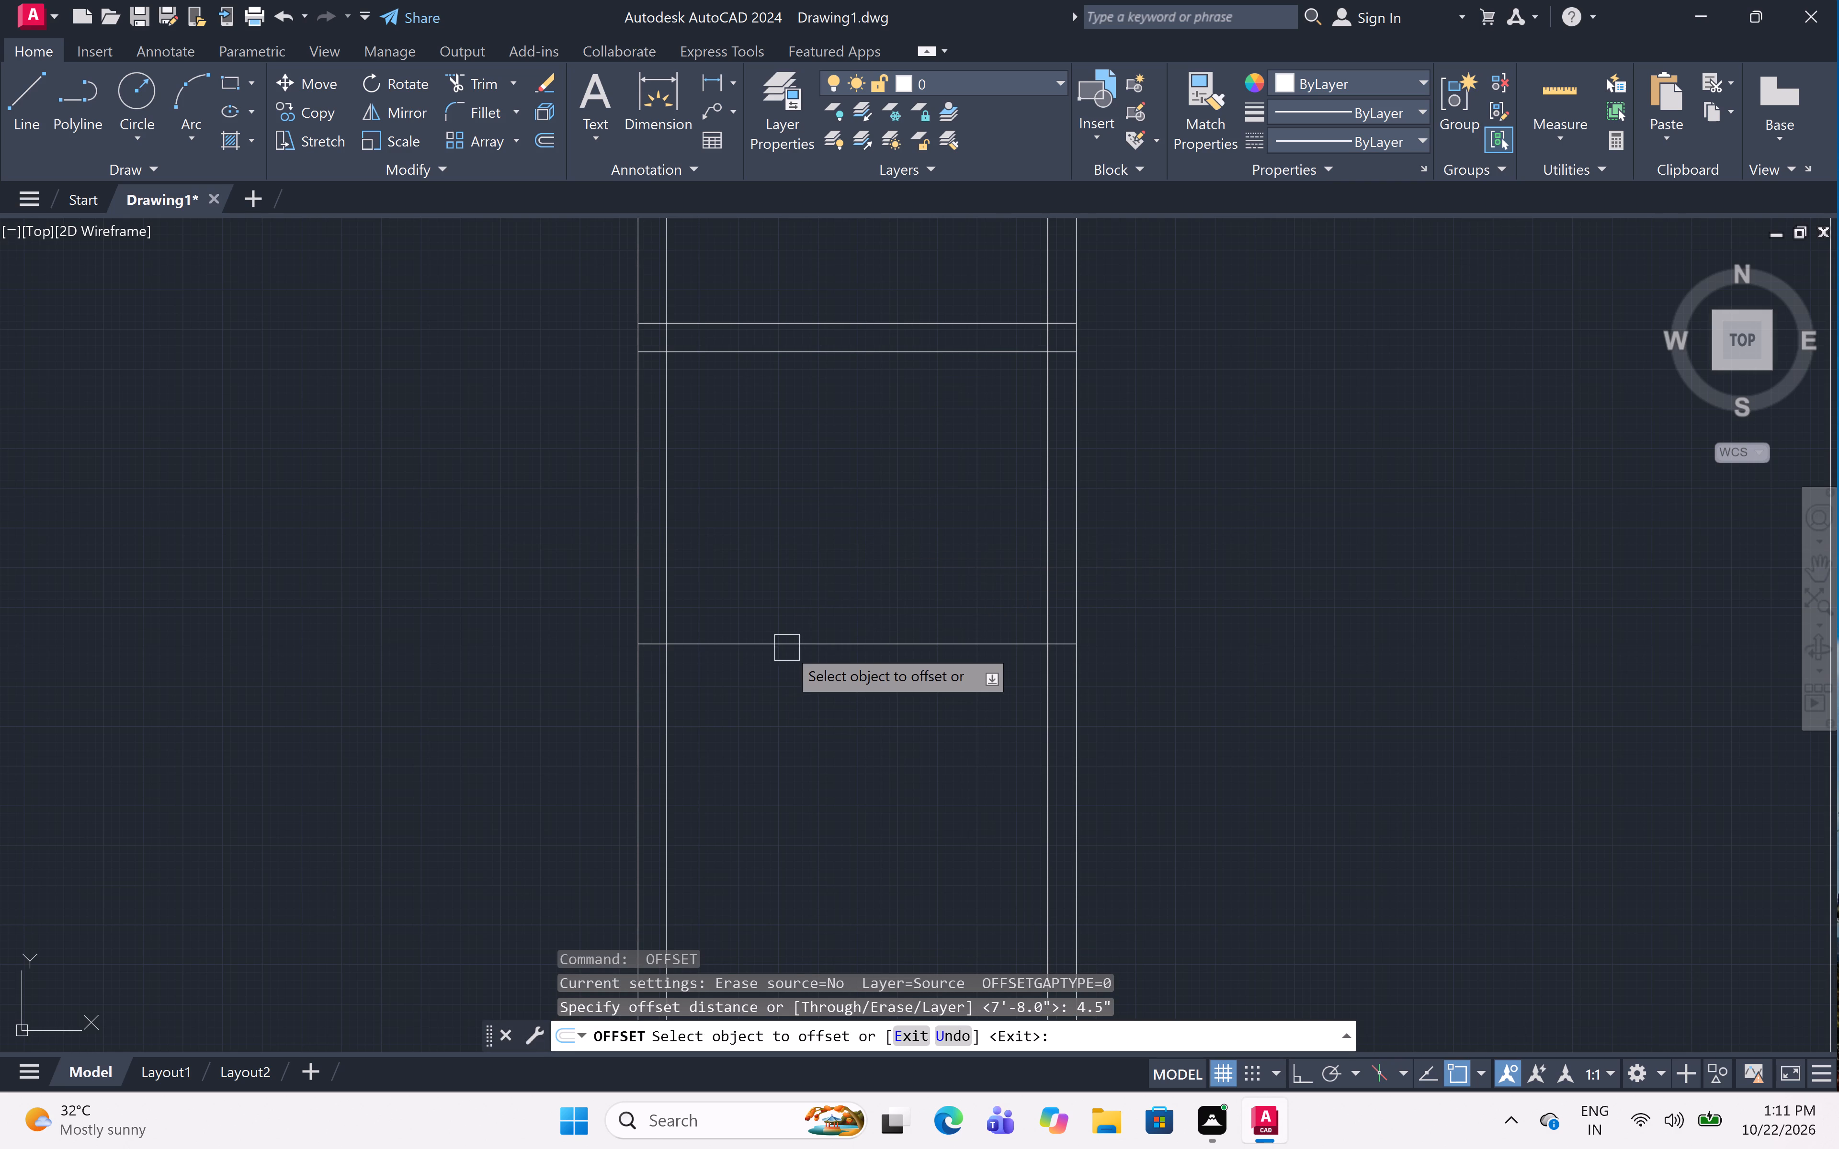
click(787, 647)
click(783, 700)
scroll(831, 478, down, 4)
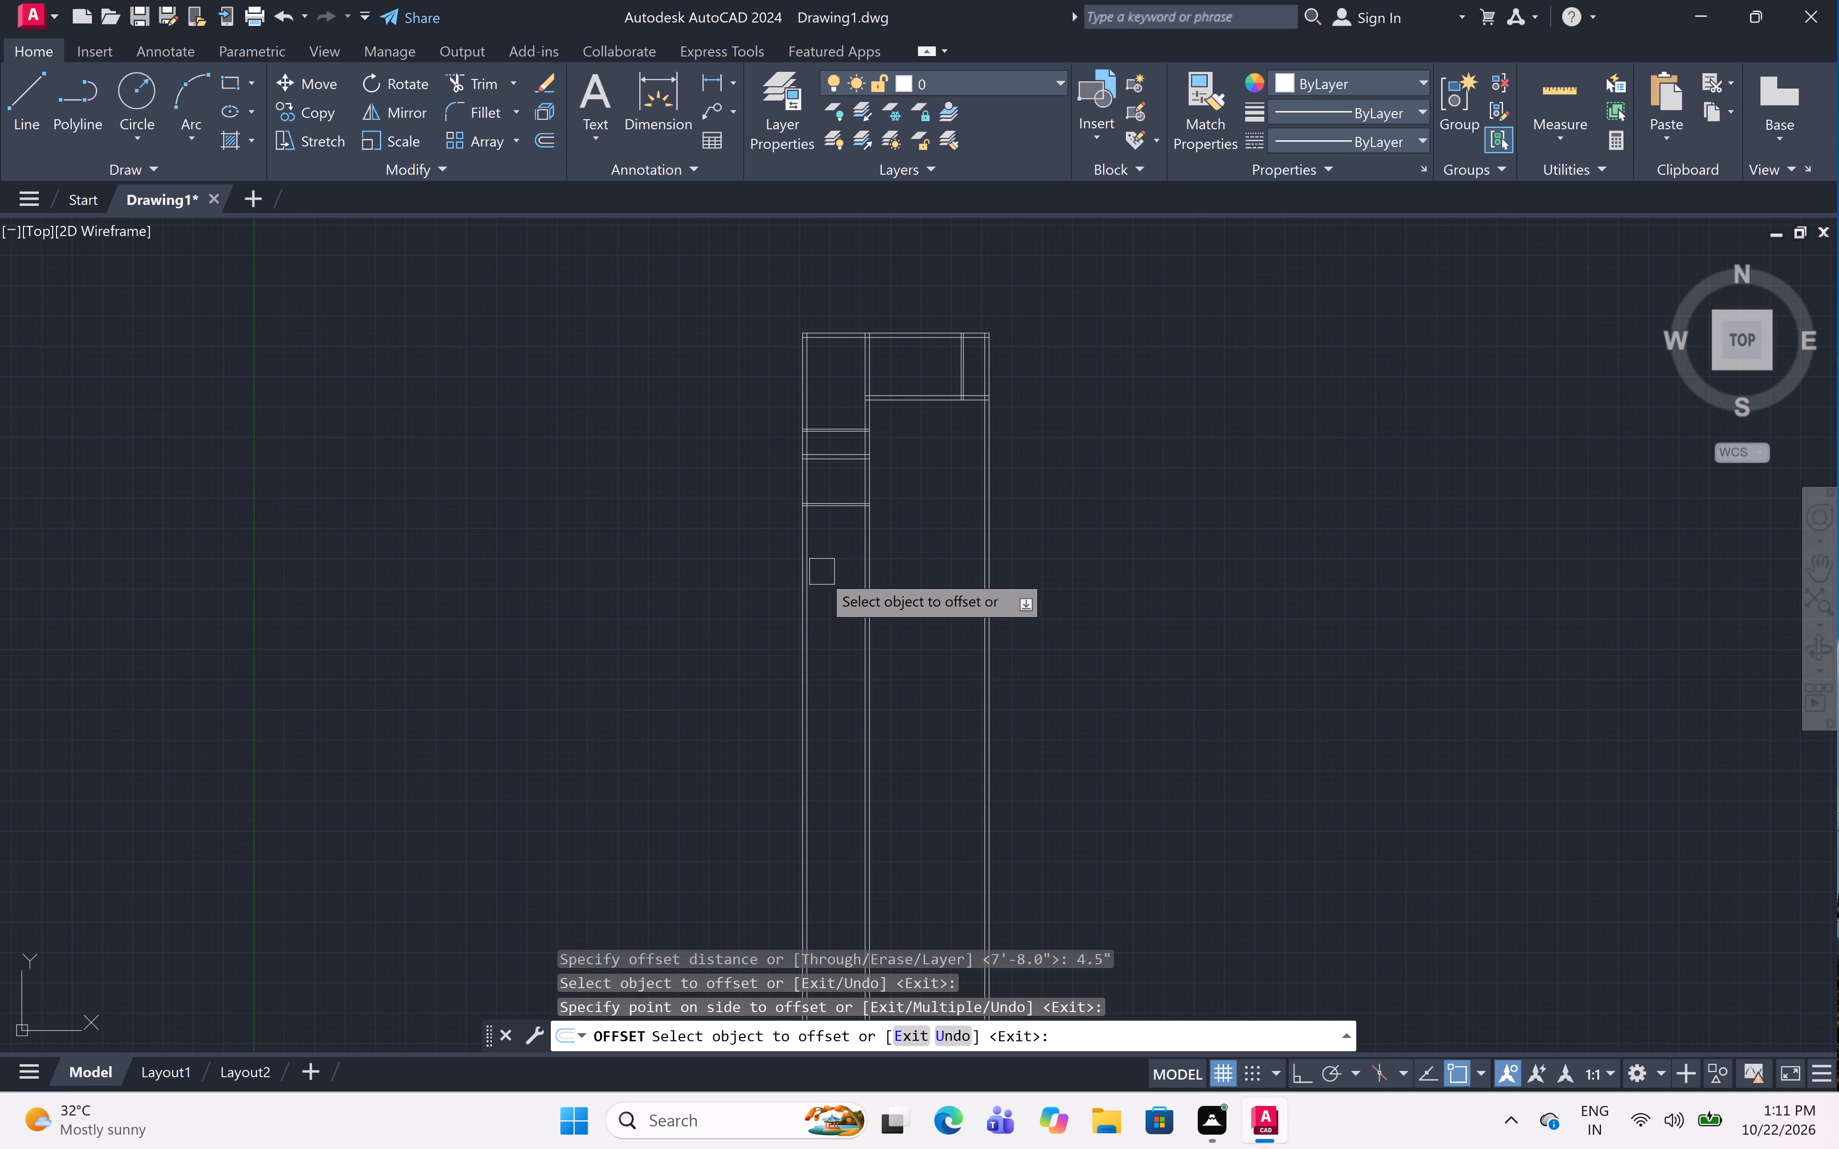
scroll(829, 527, up, 4)
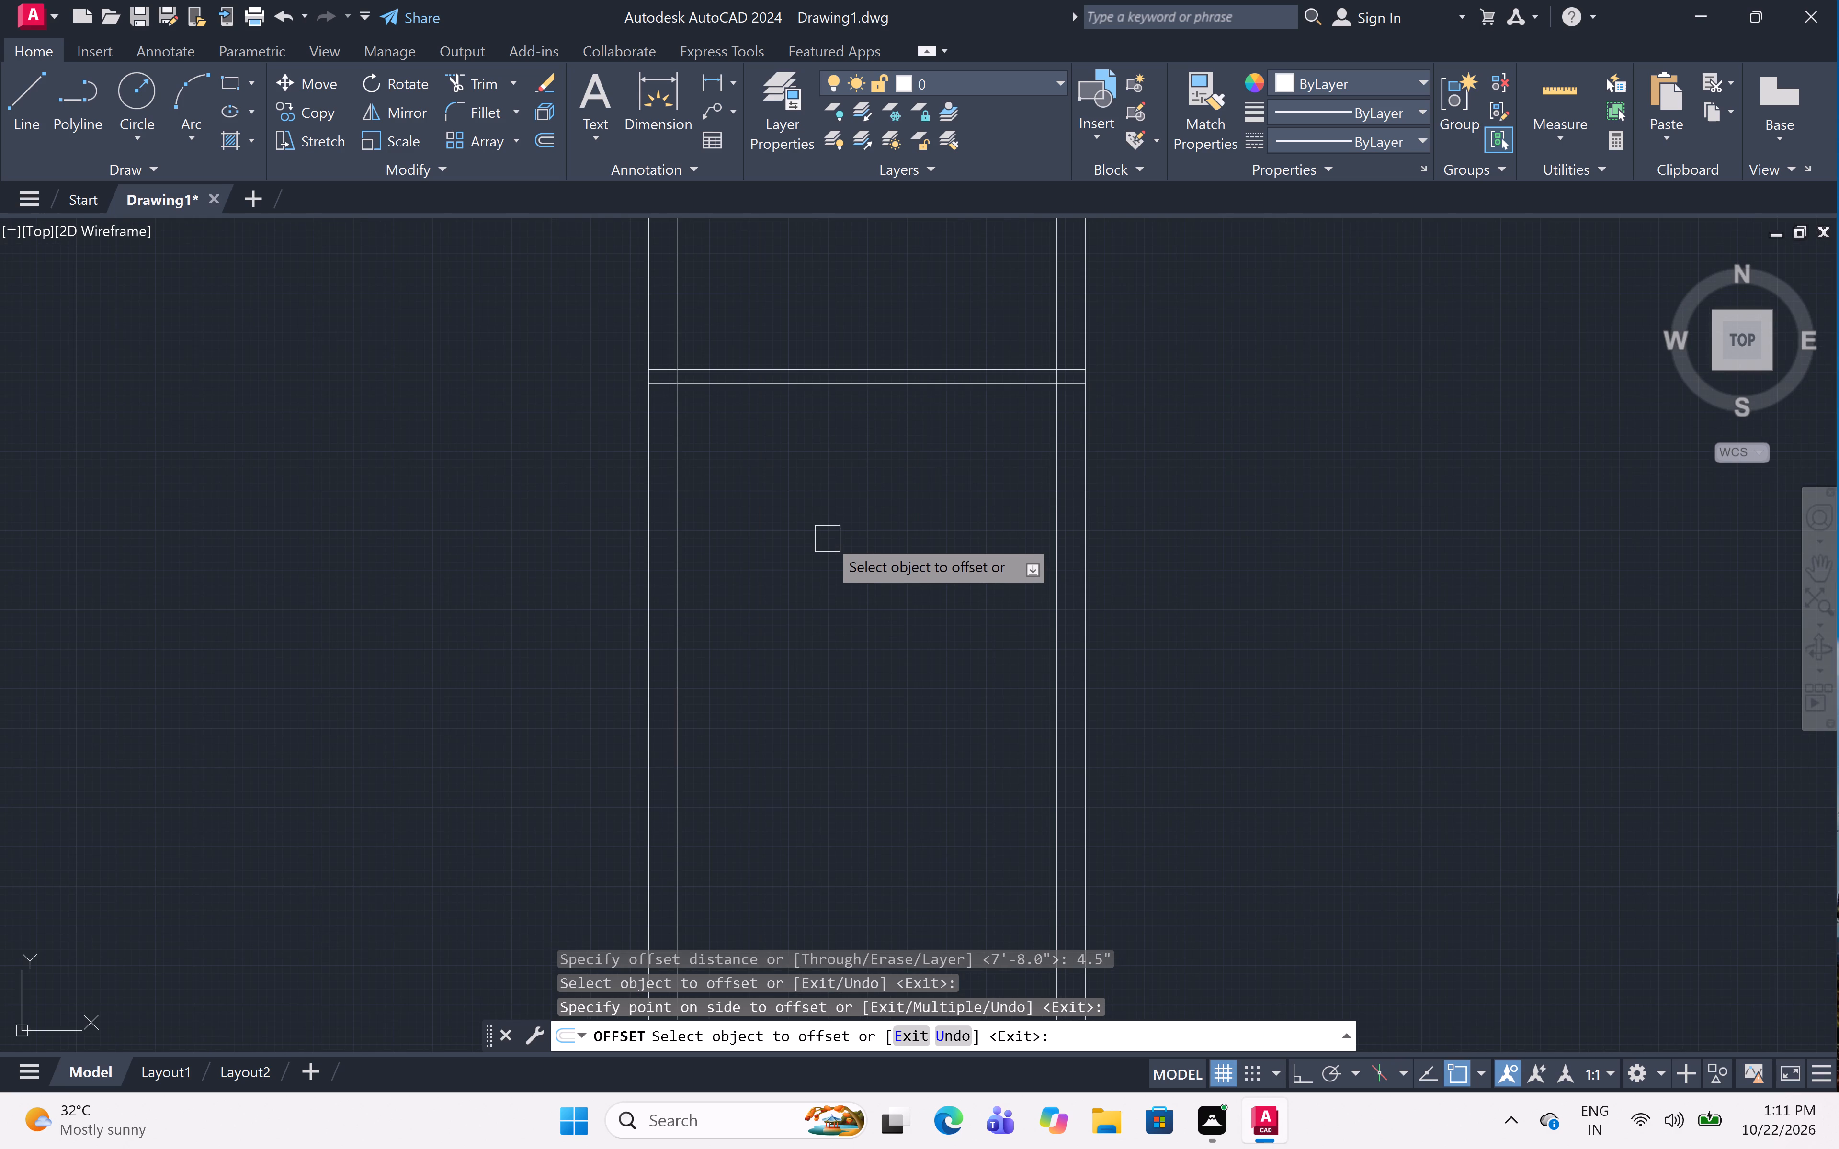
key(space)
Add a 9" wall in the left column by offsetting the lowest 4.5" partition's lower line 8' down, and that line 9" further.
key(space)
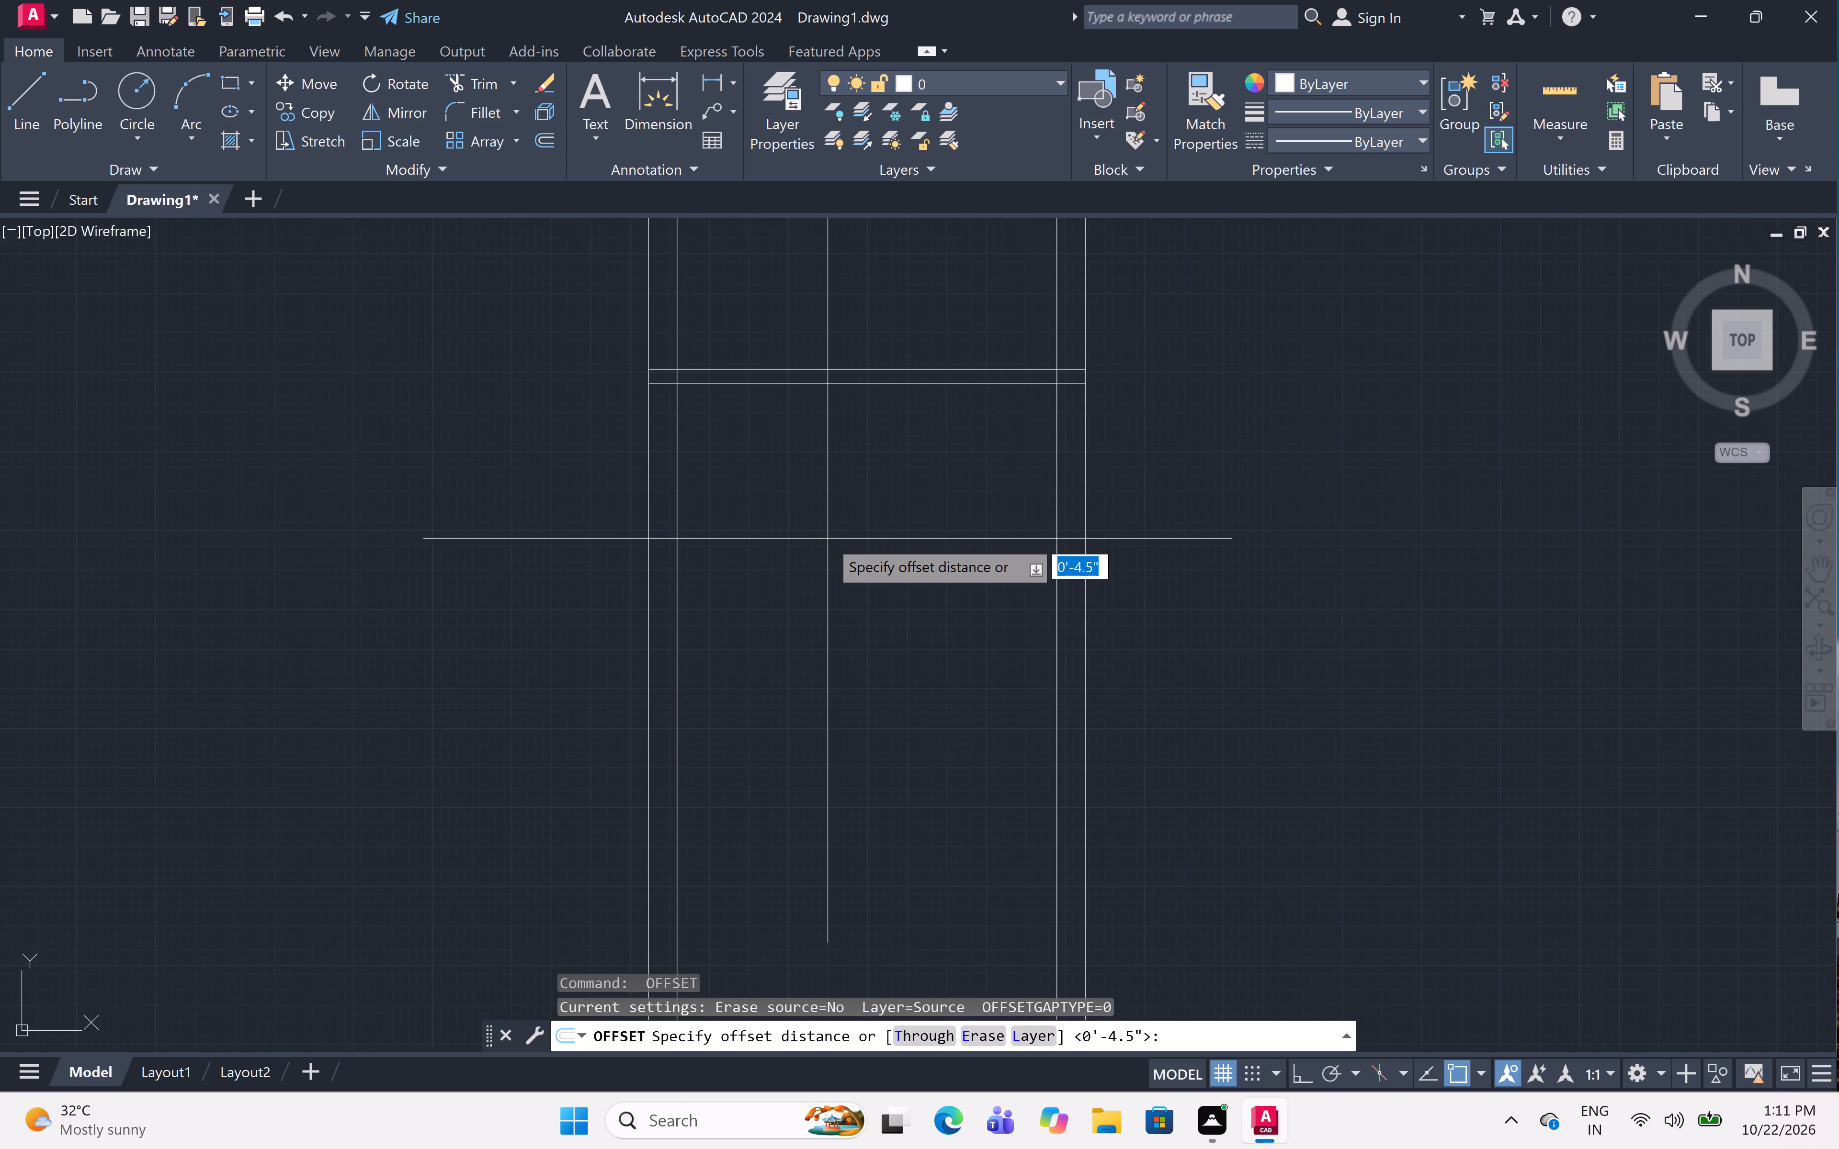
text(8')
key(space)
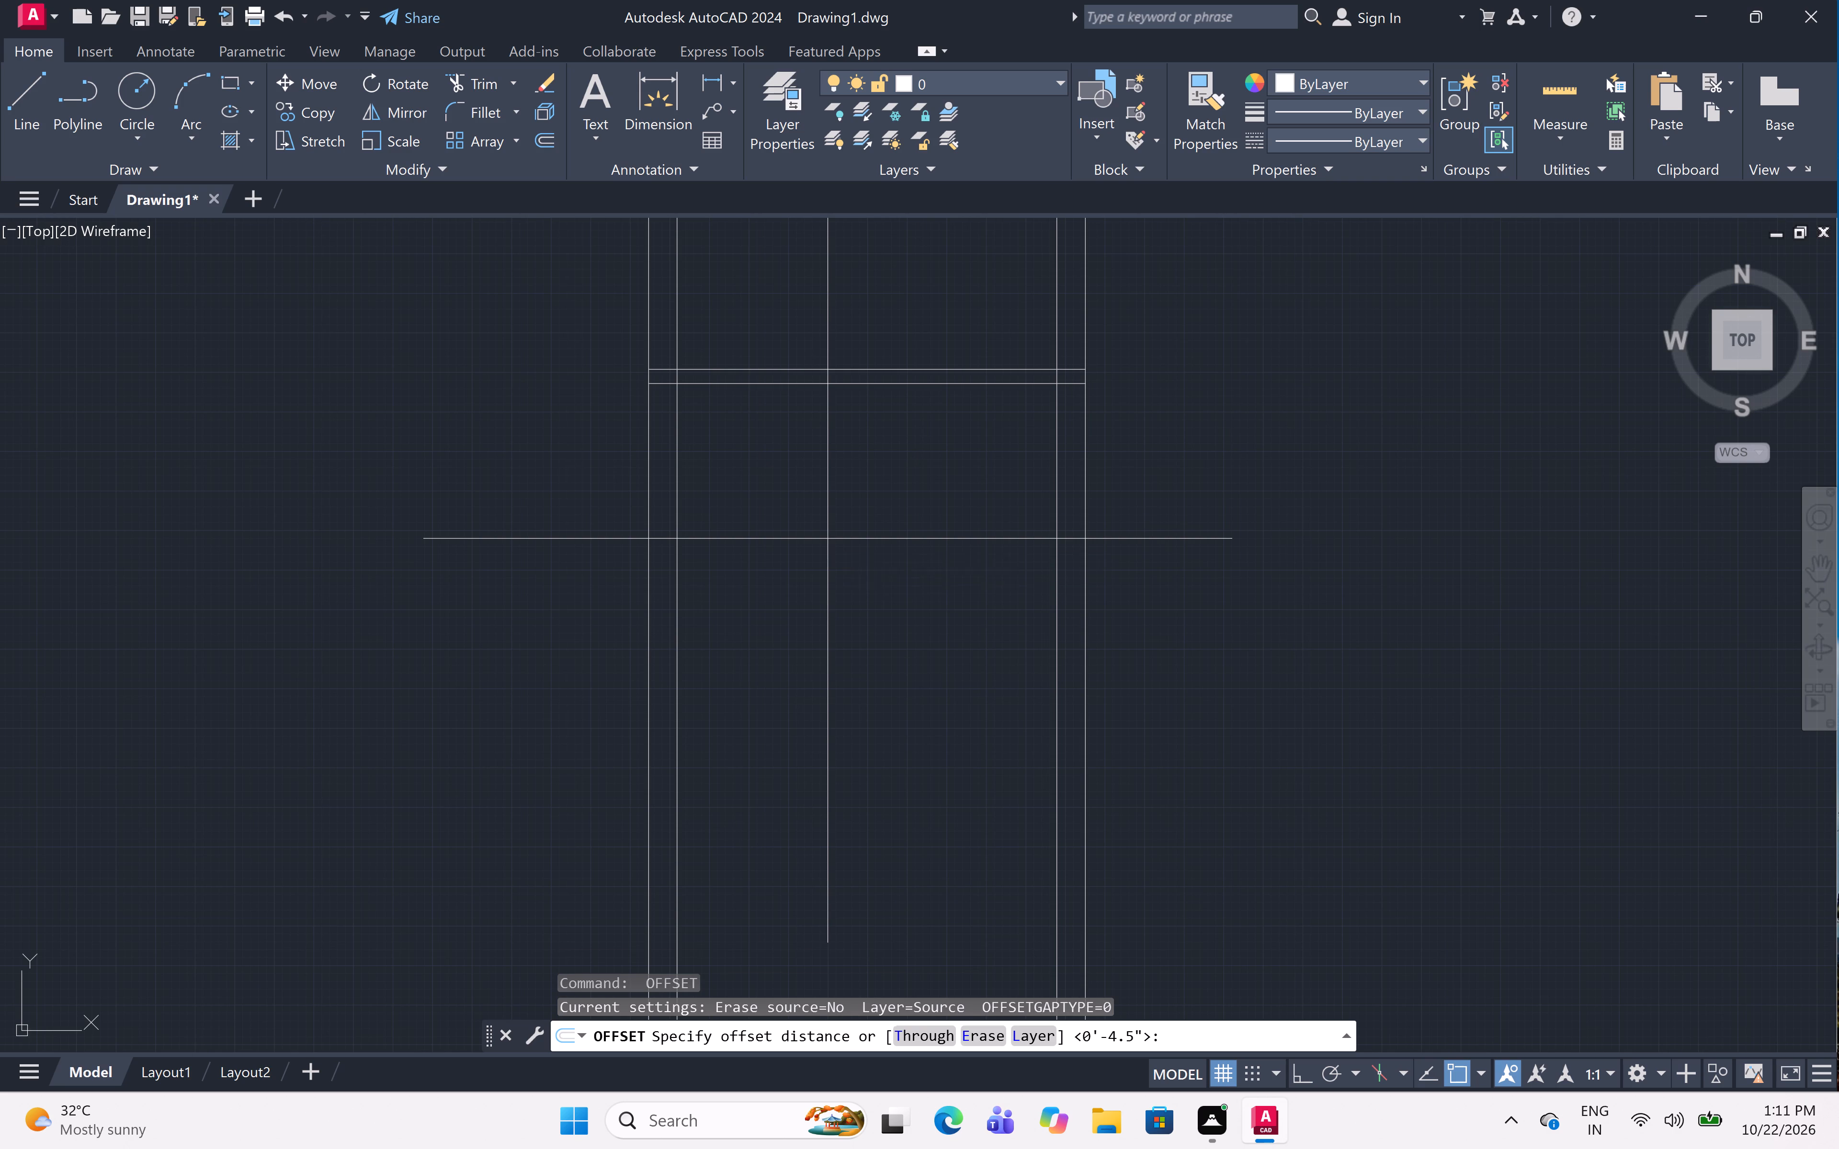
click(896, 388)
click(884, 639)
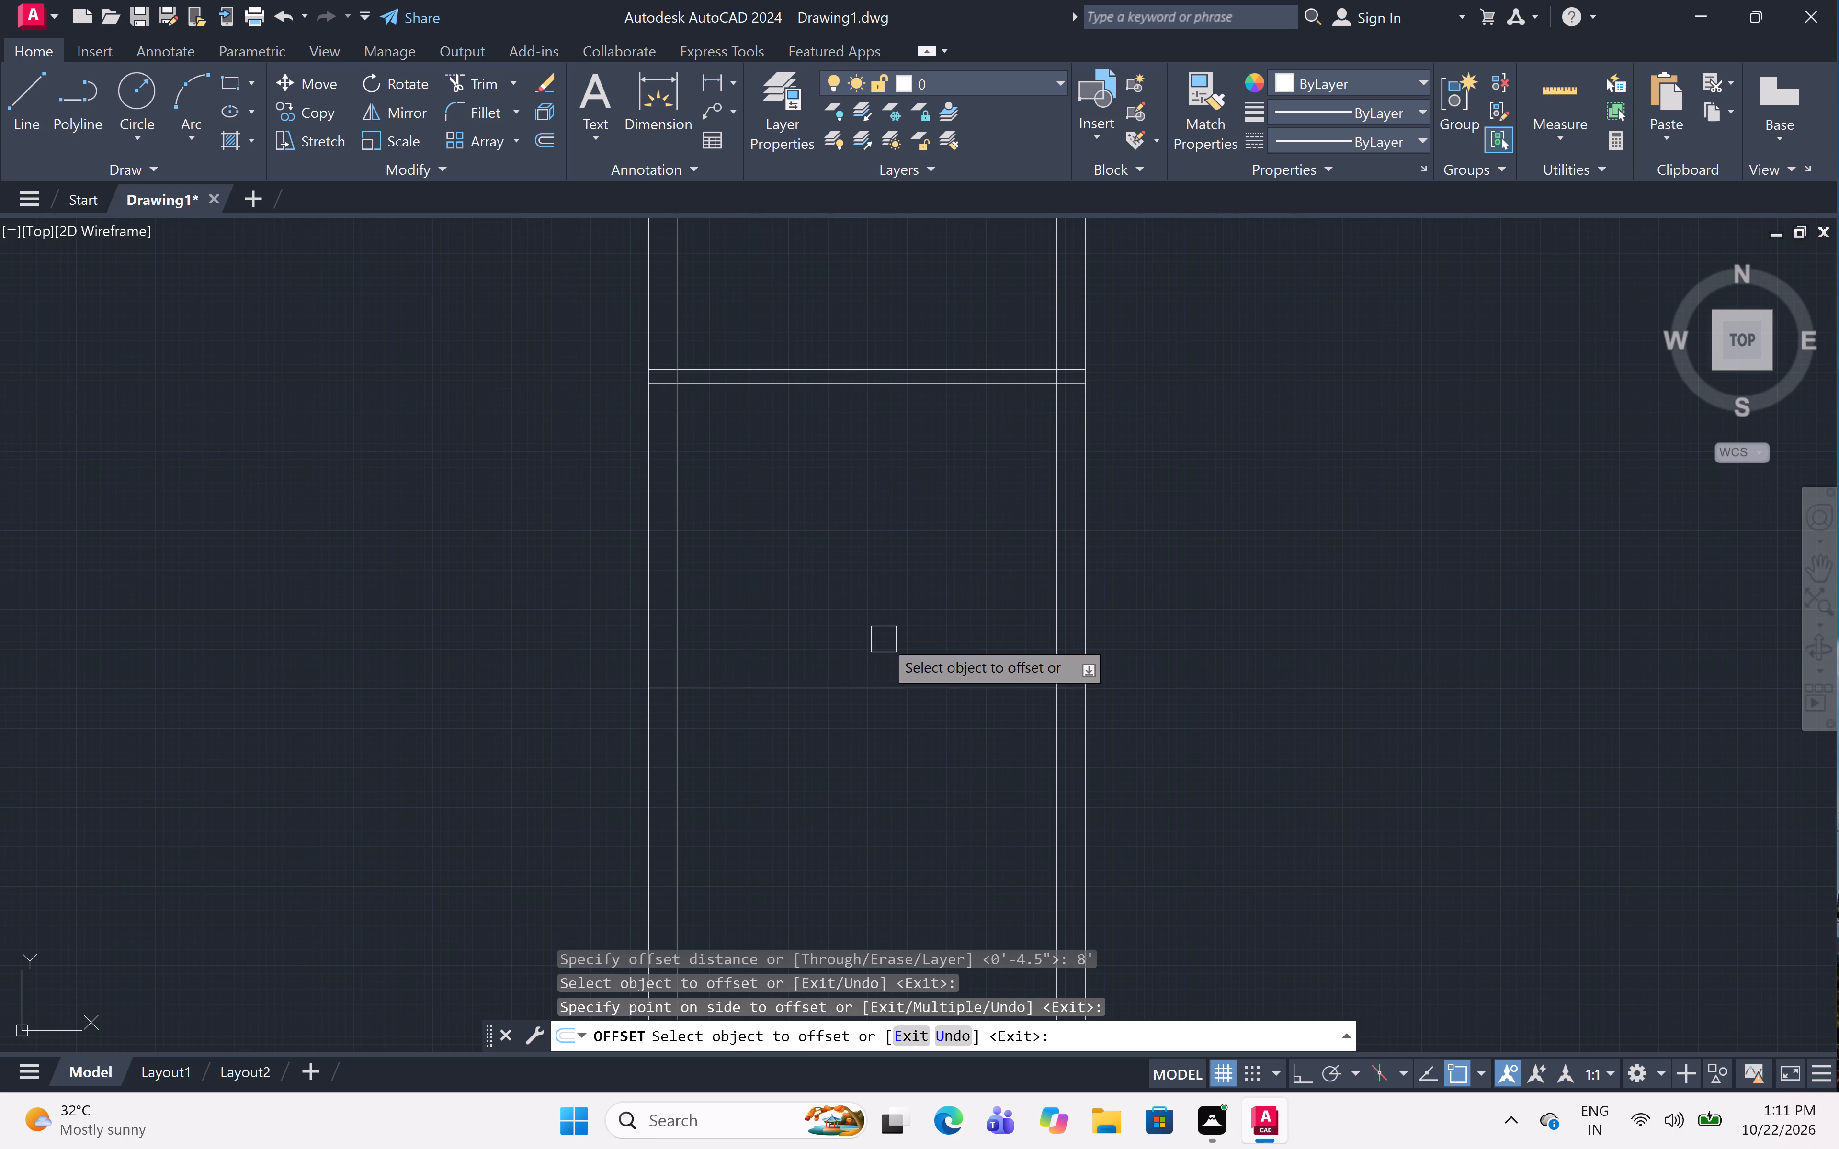
key(space)
key(space)
text(9")
key(space)
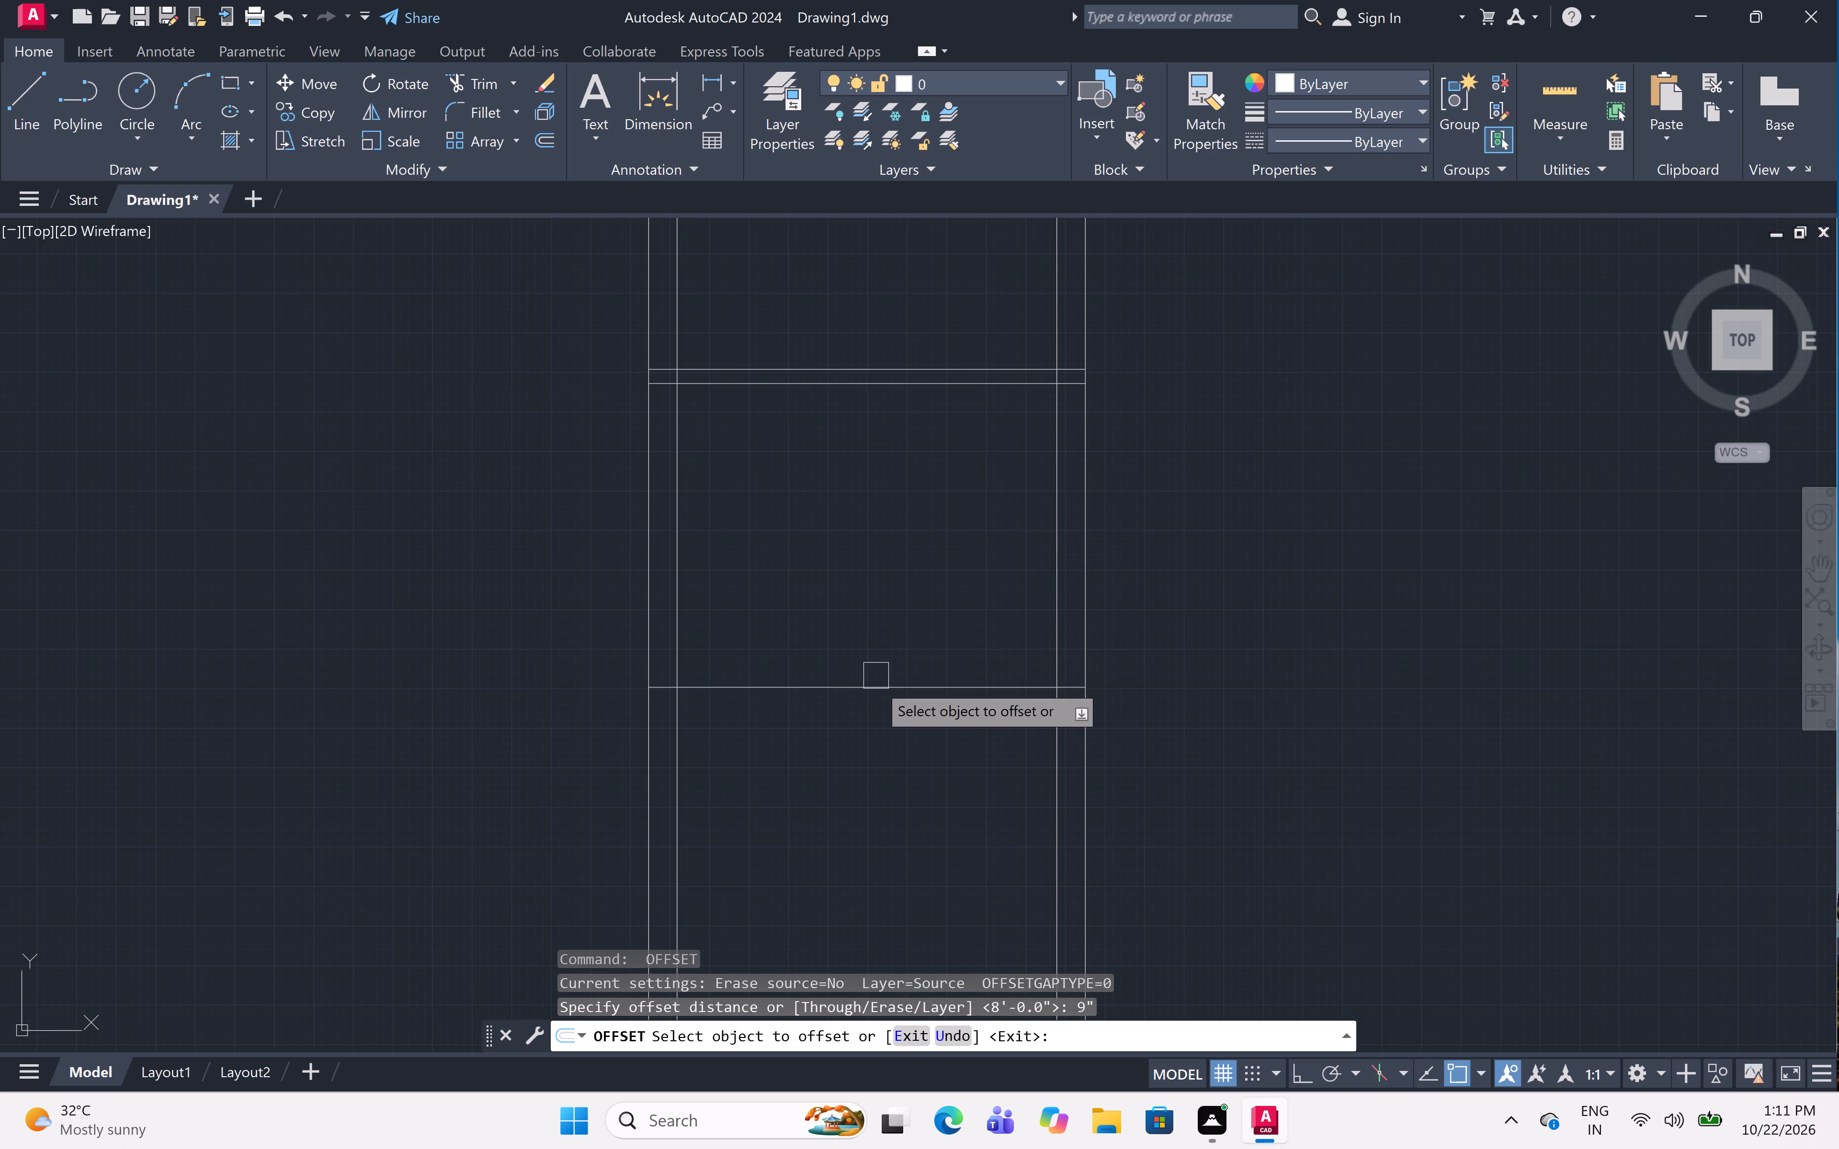
click(876, 683)
click(875, 804)
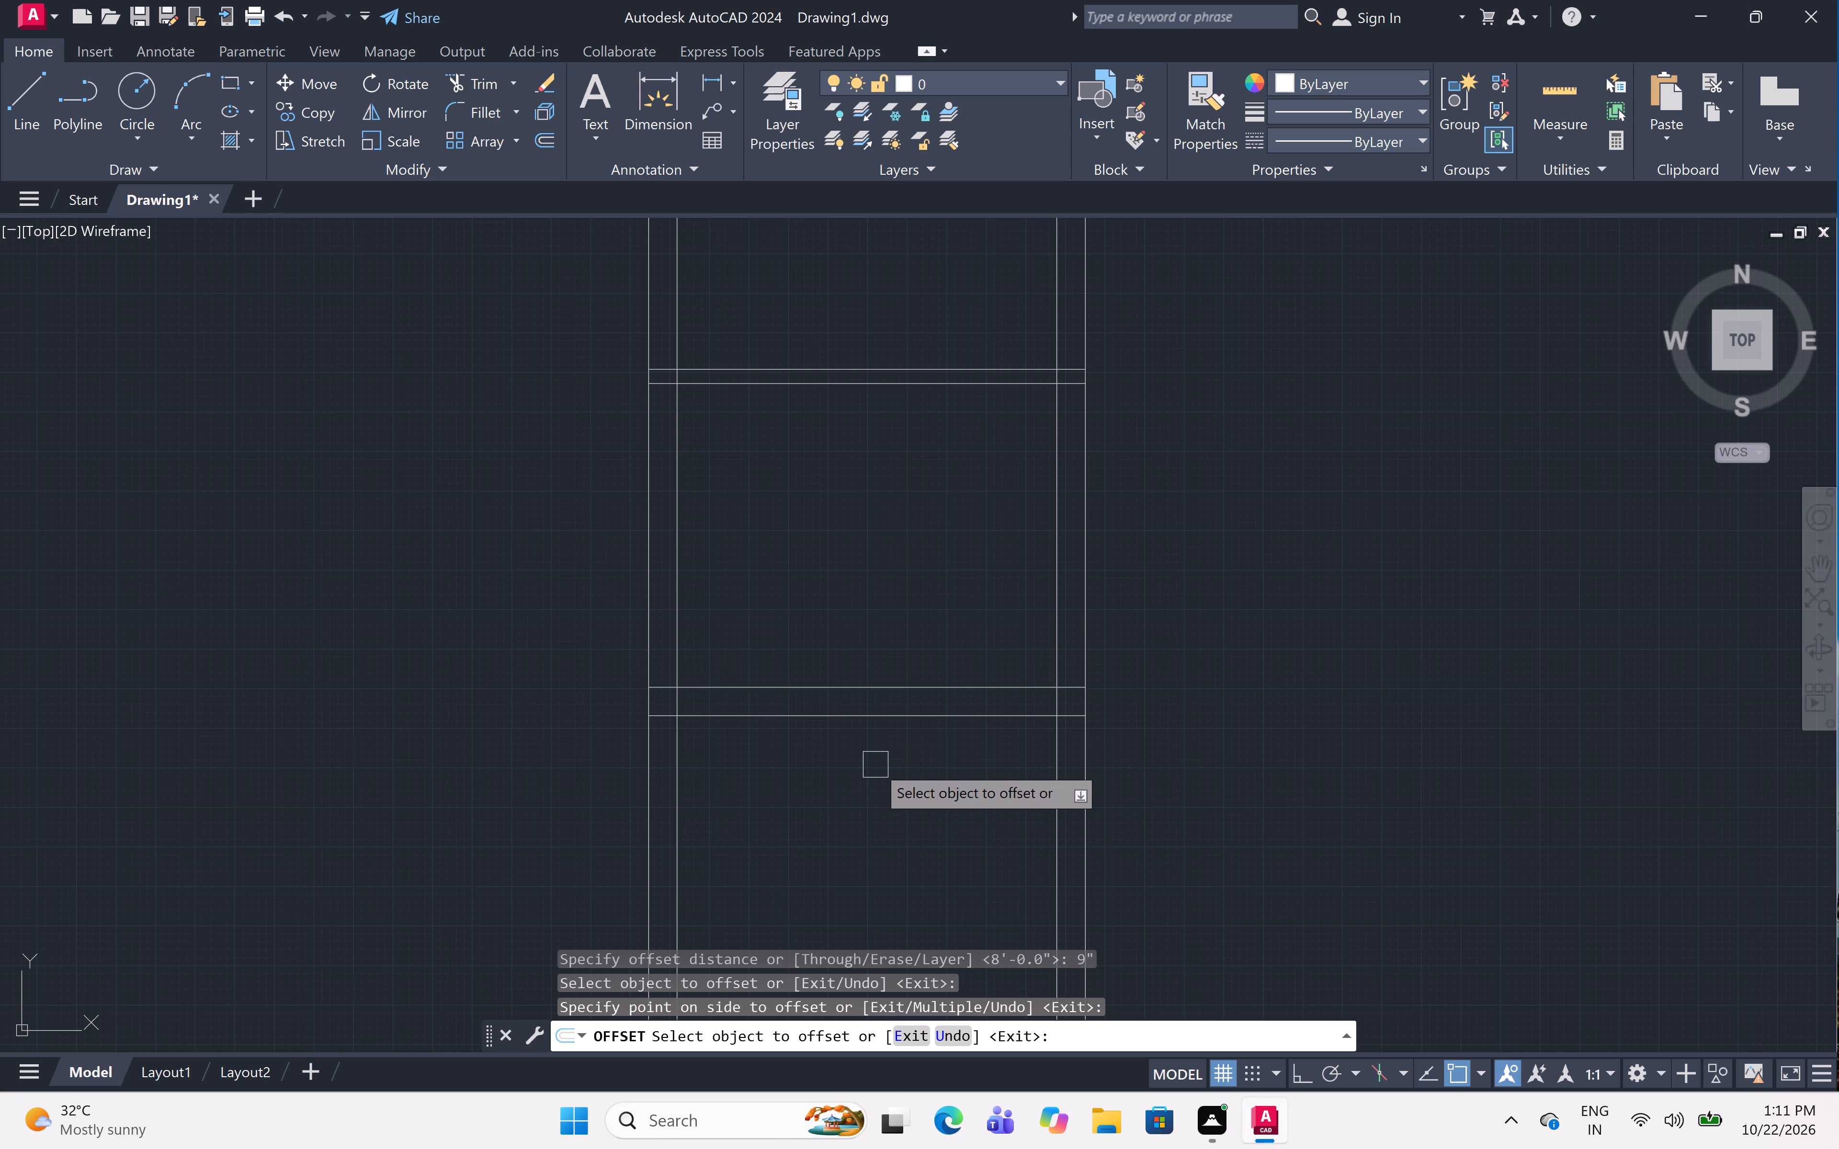
scroll(981, 636, down, 2)
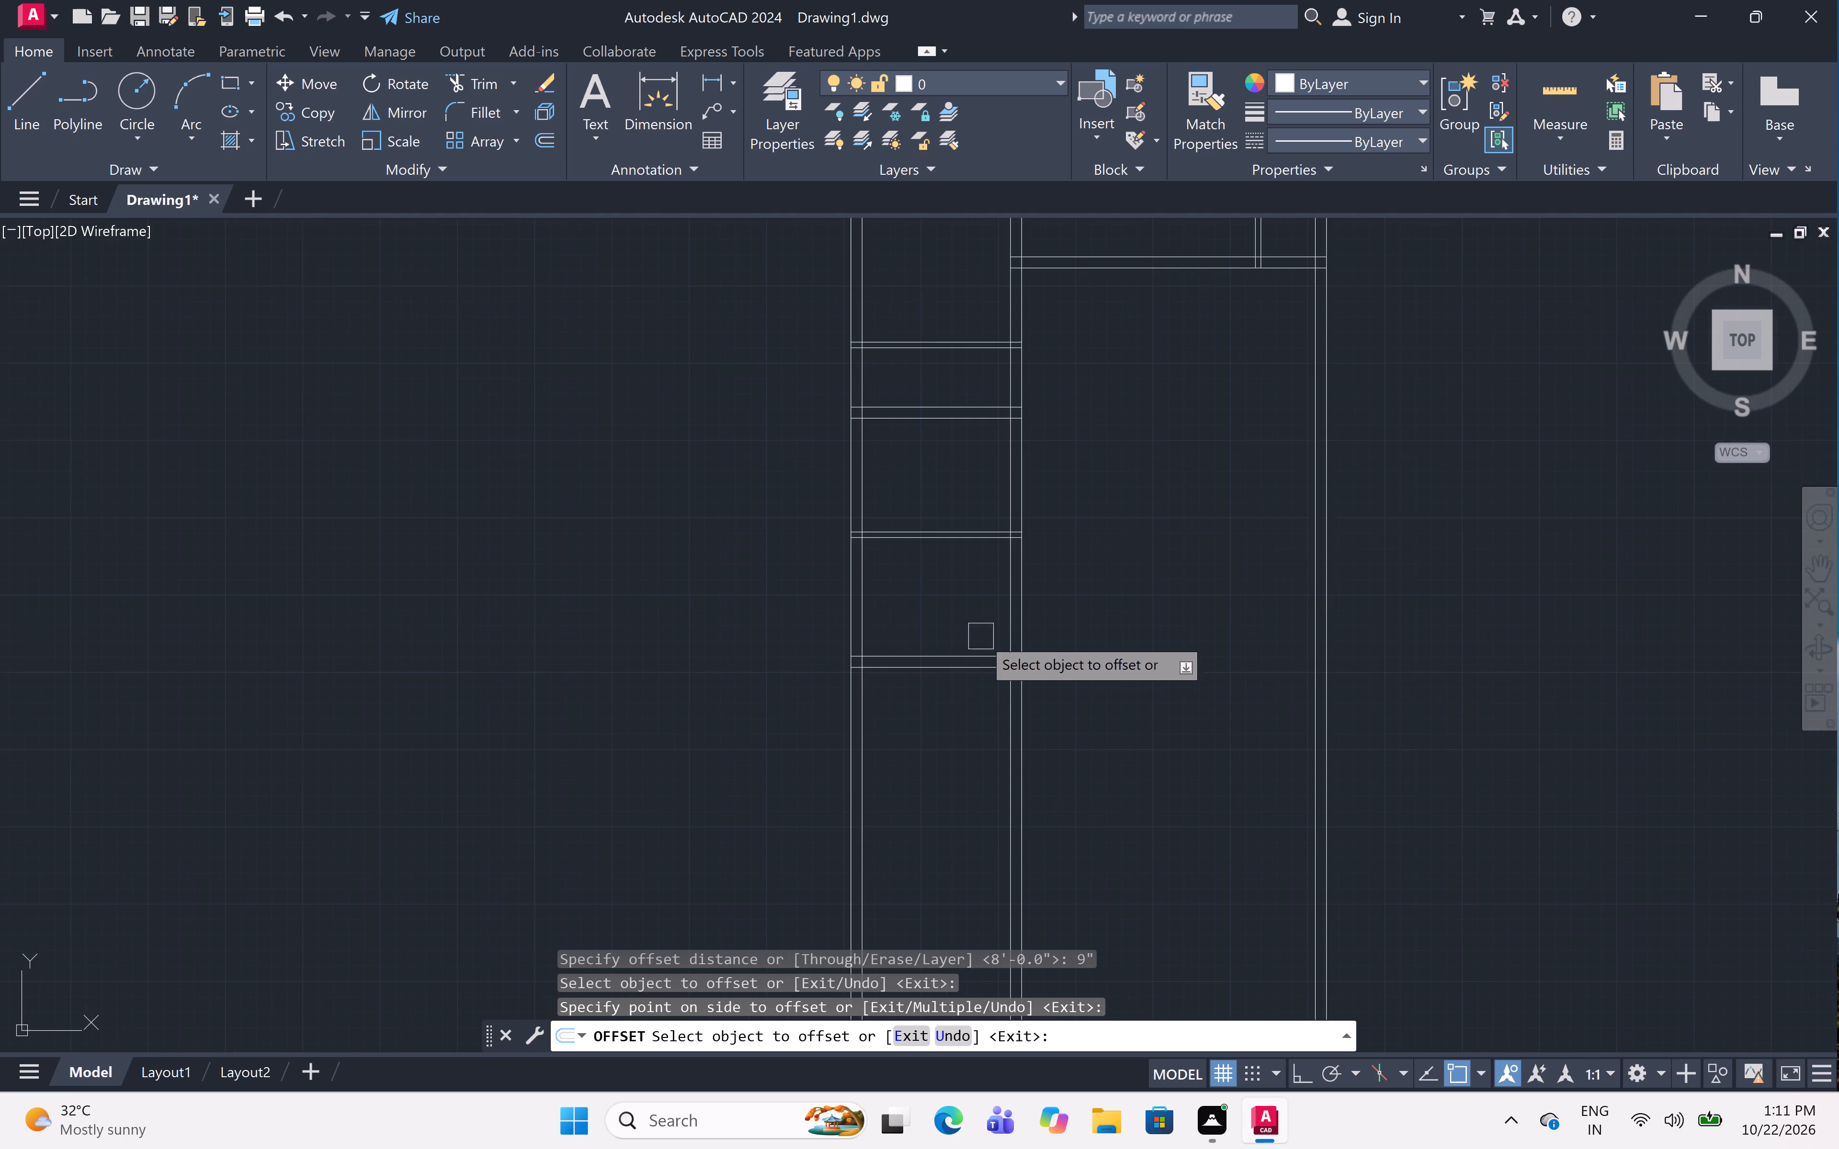
middle_drag(1199, 498, 1127, 645)
scroll(1182, 459, up, 2)
key(Escape)
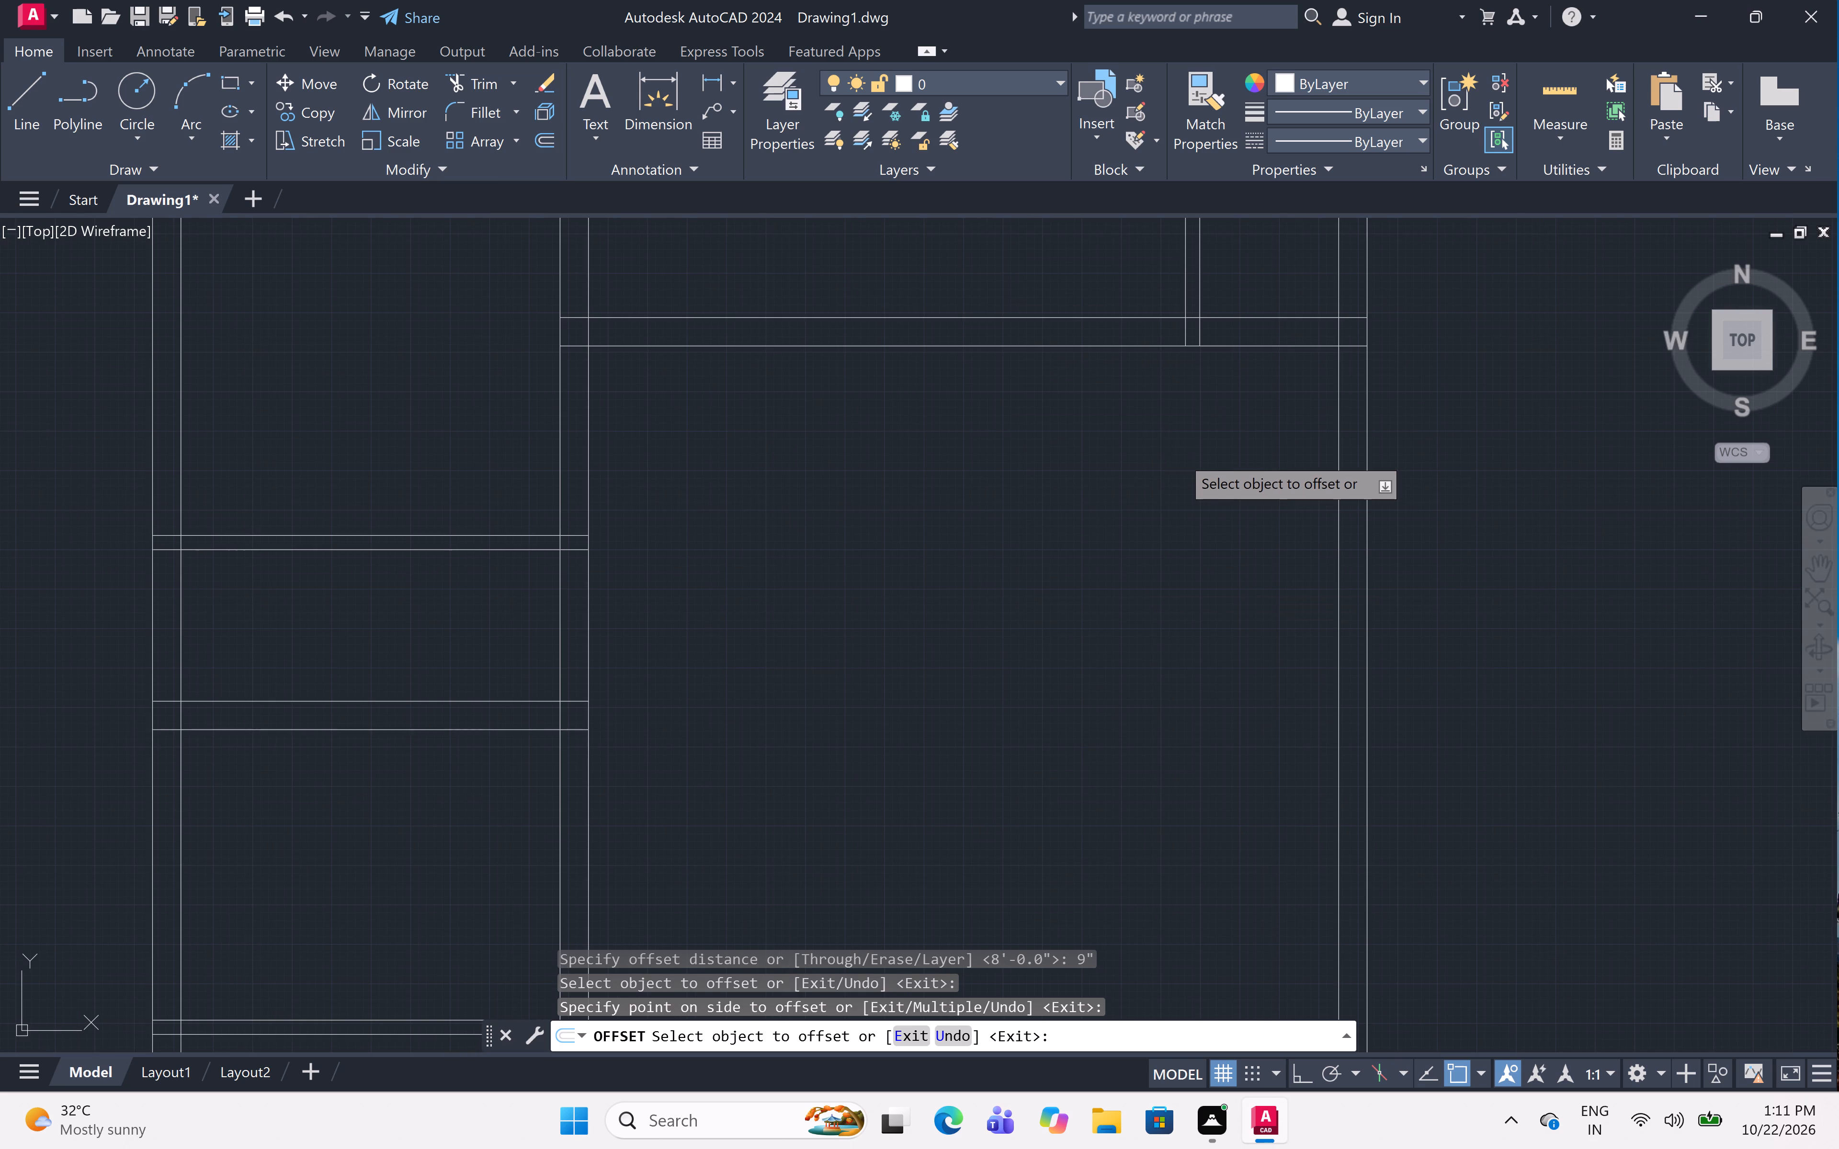
Add a 9" wall across the large right-hand space by offsetting the middle room's bottom wall line 16' down, and that line 9" further.
text(off 1)
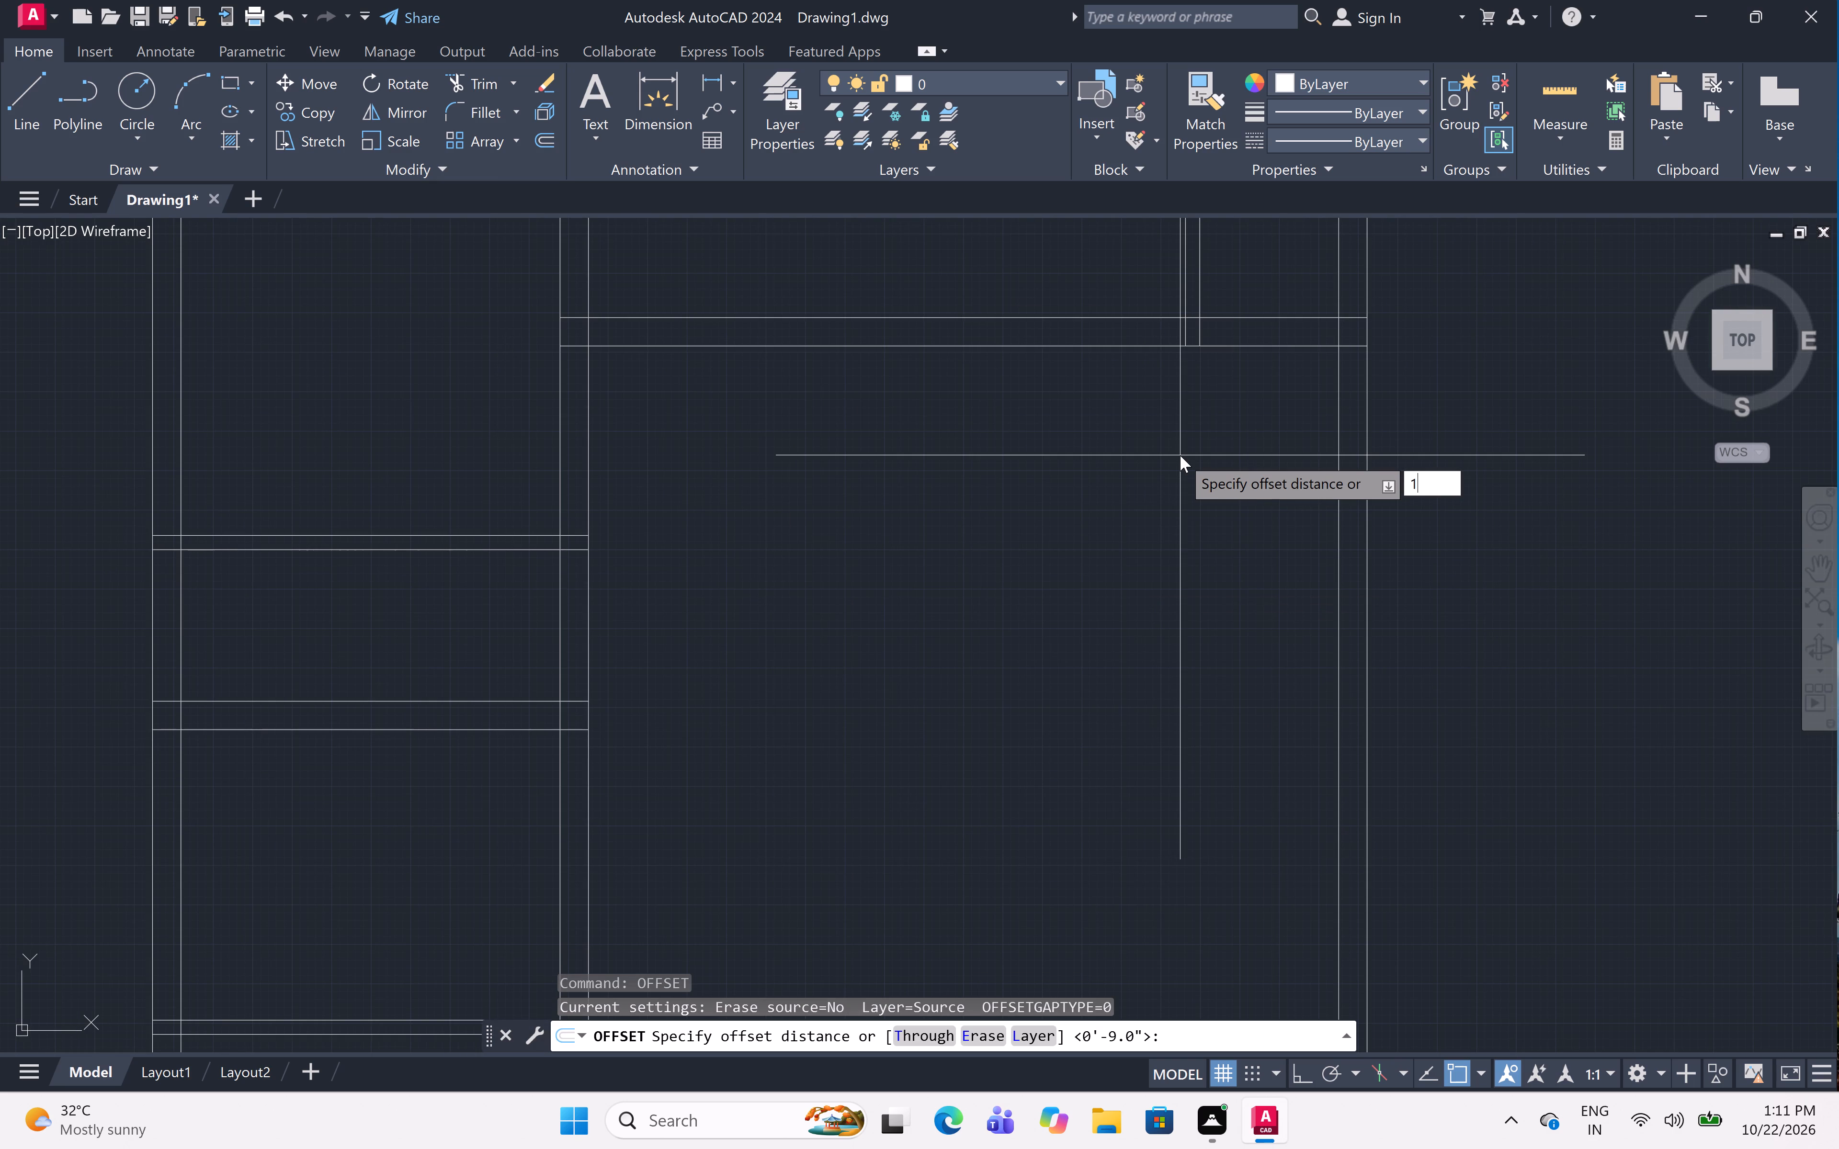
text(6')
key(space)
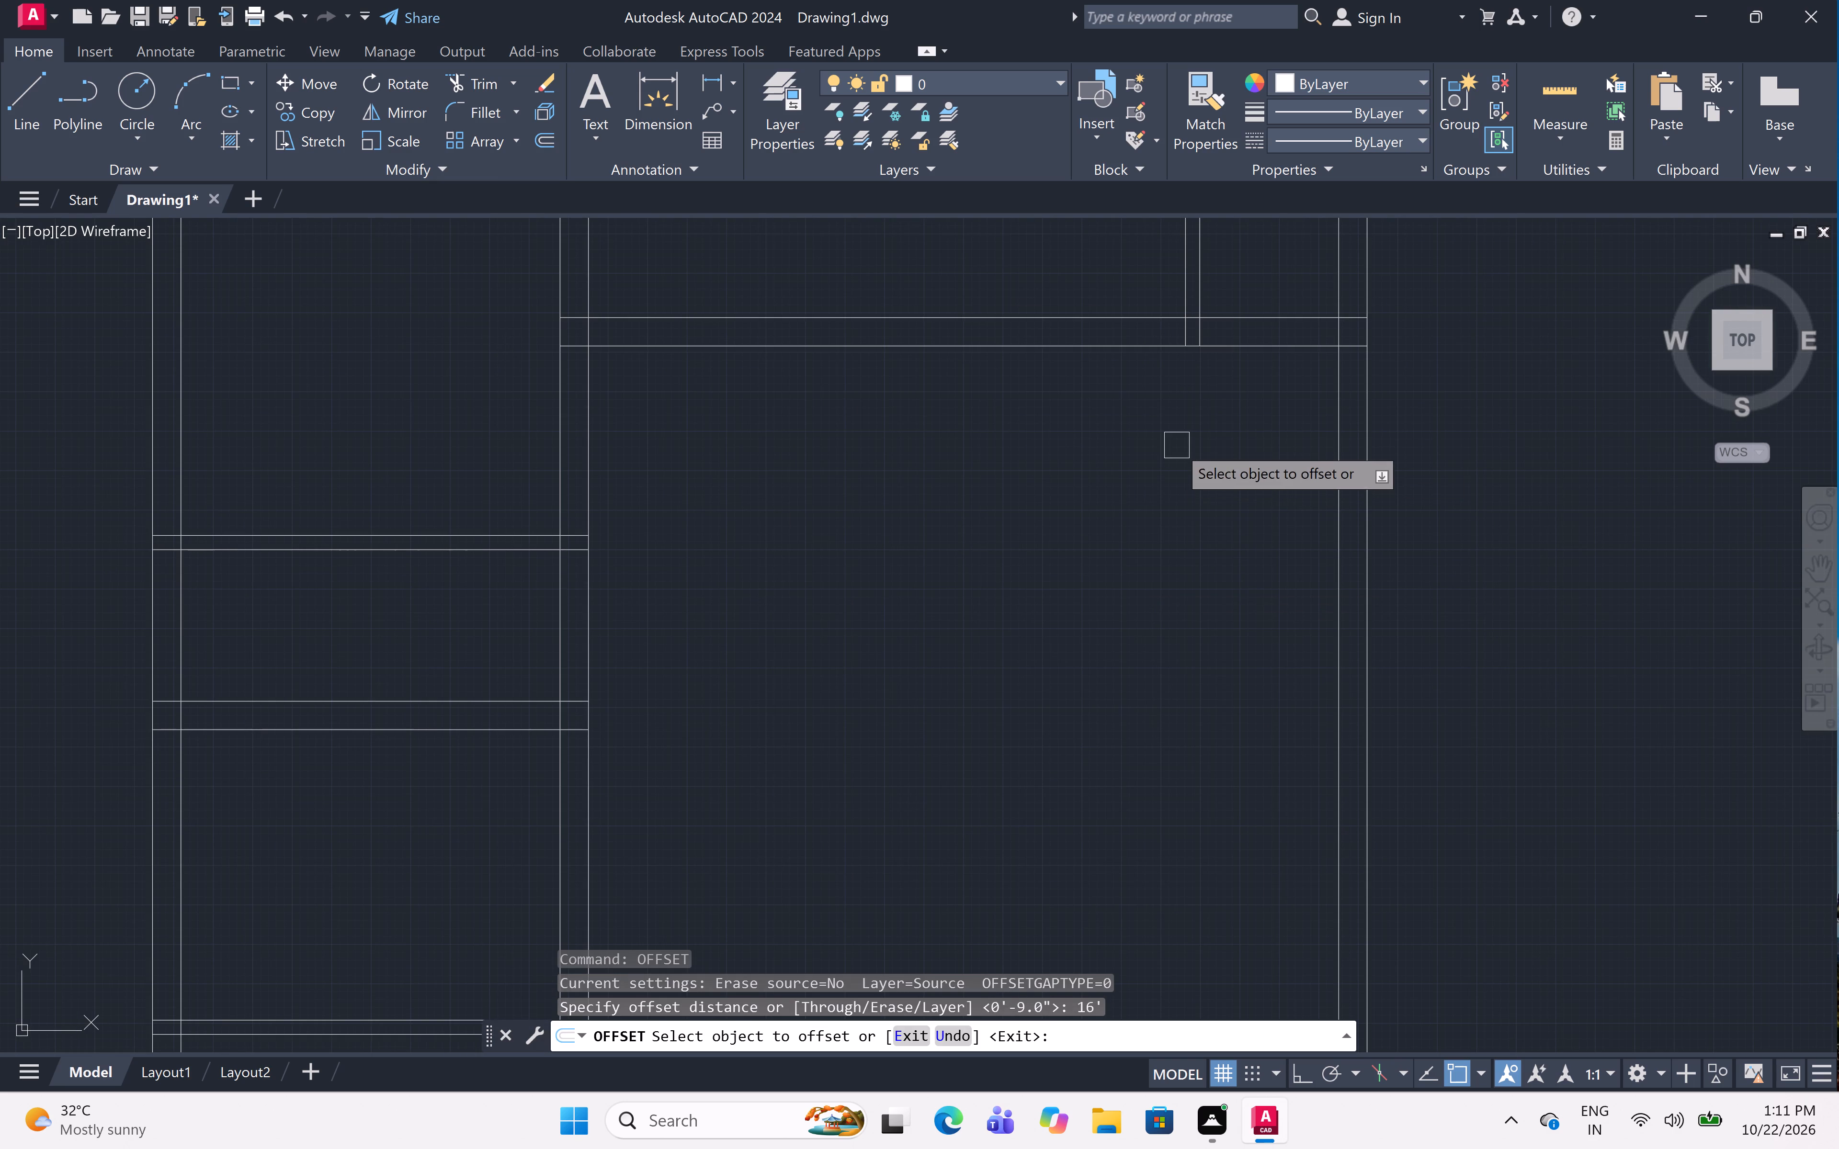
click(1037, 347)
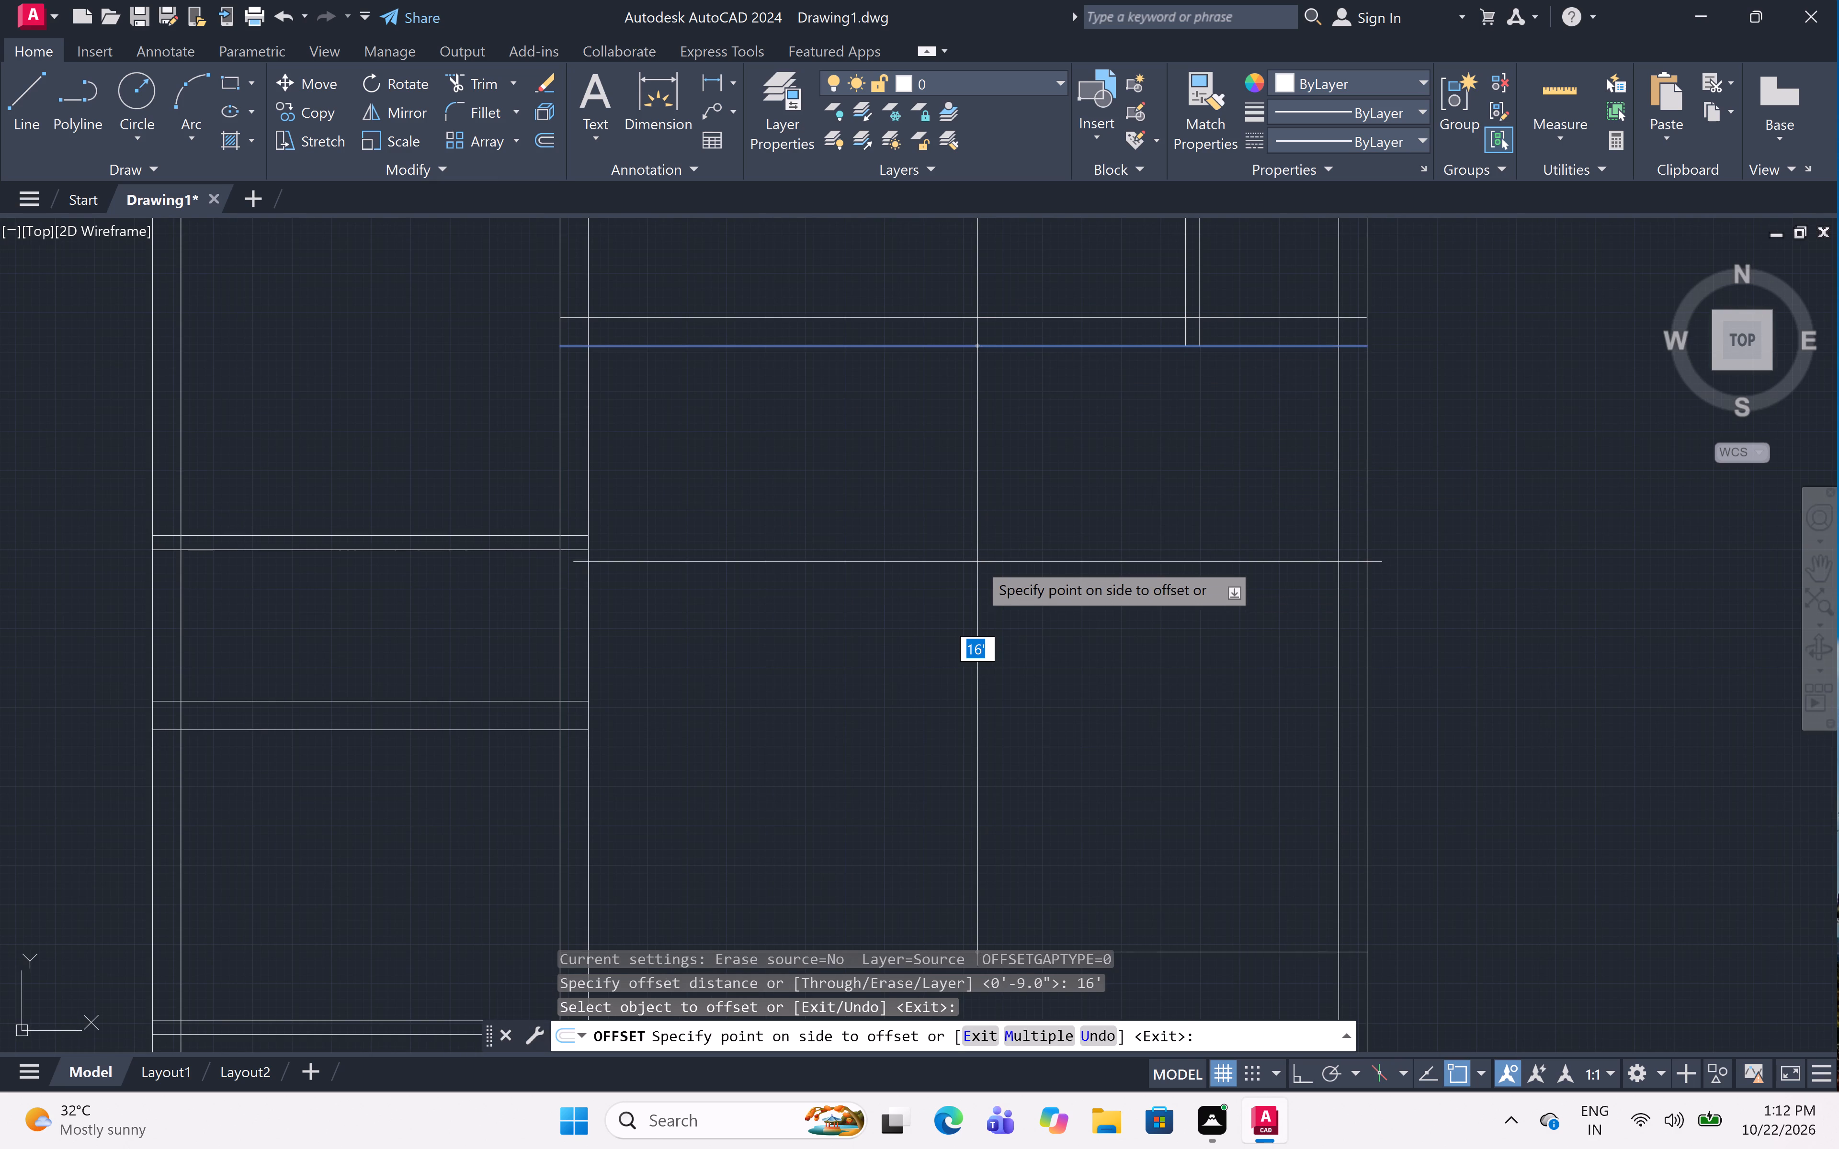
scroll(976, 559, down, 2)
click(977, 630)
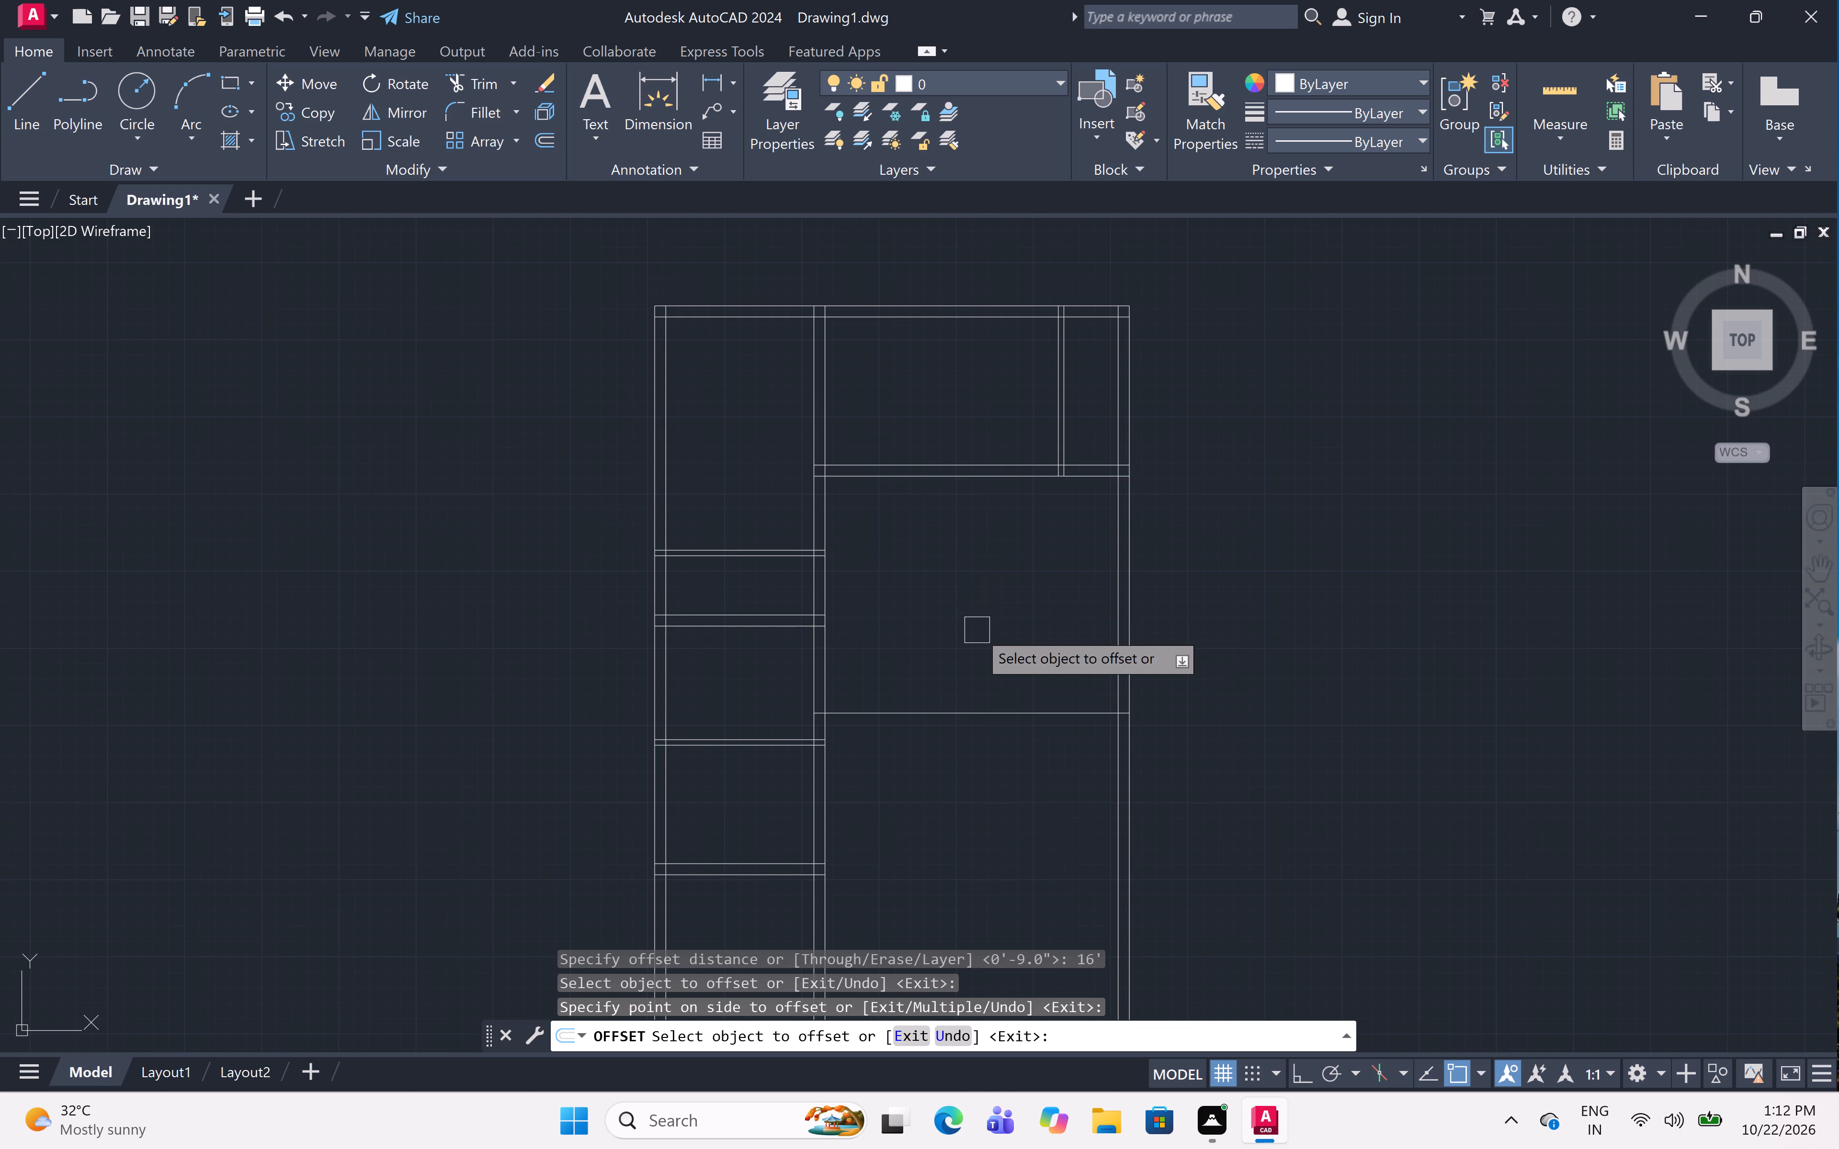
middle_drag(976, 660, 976, 605)
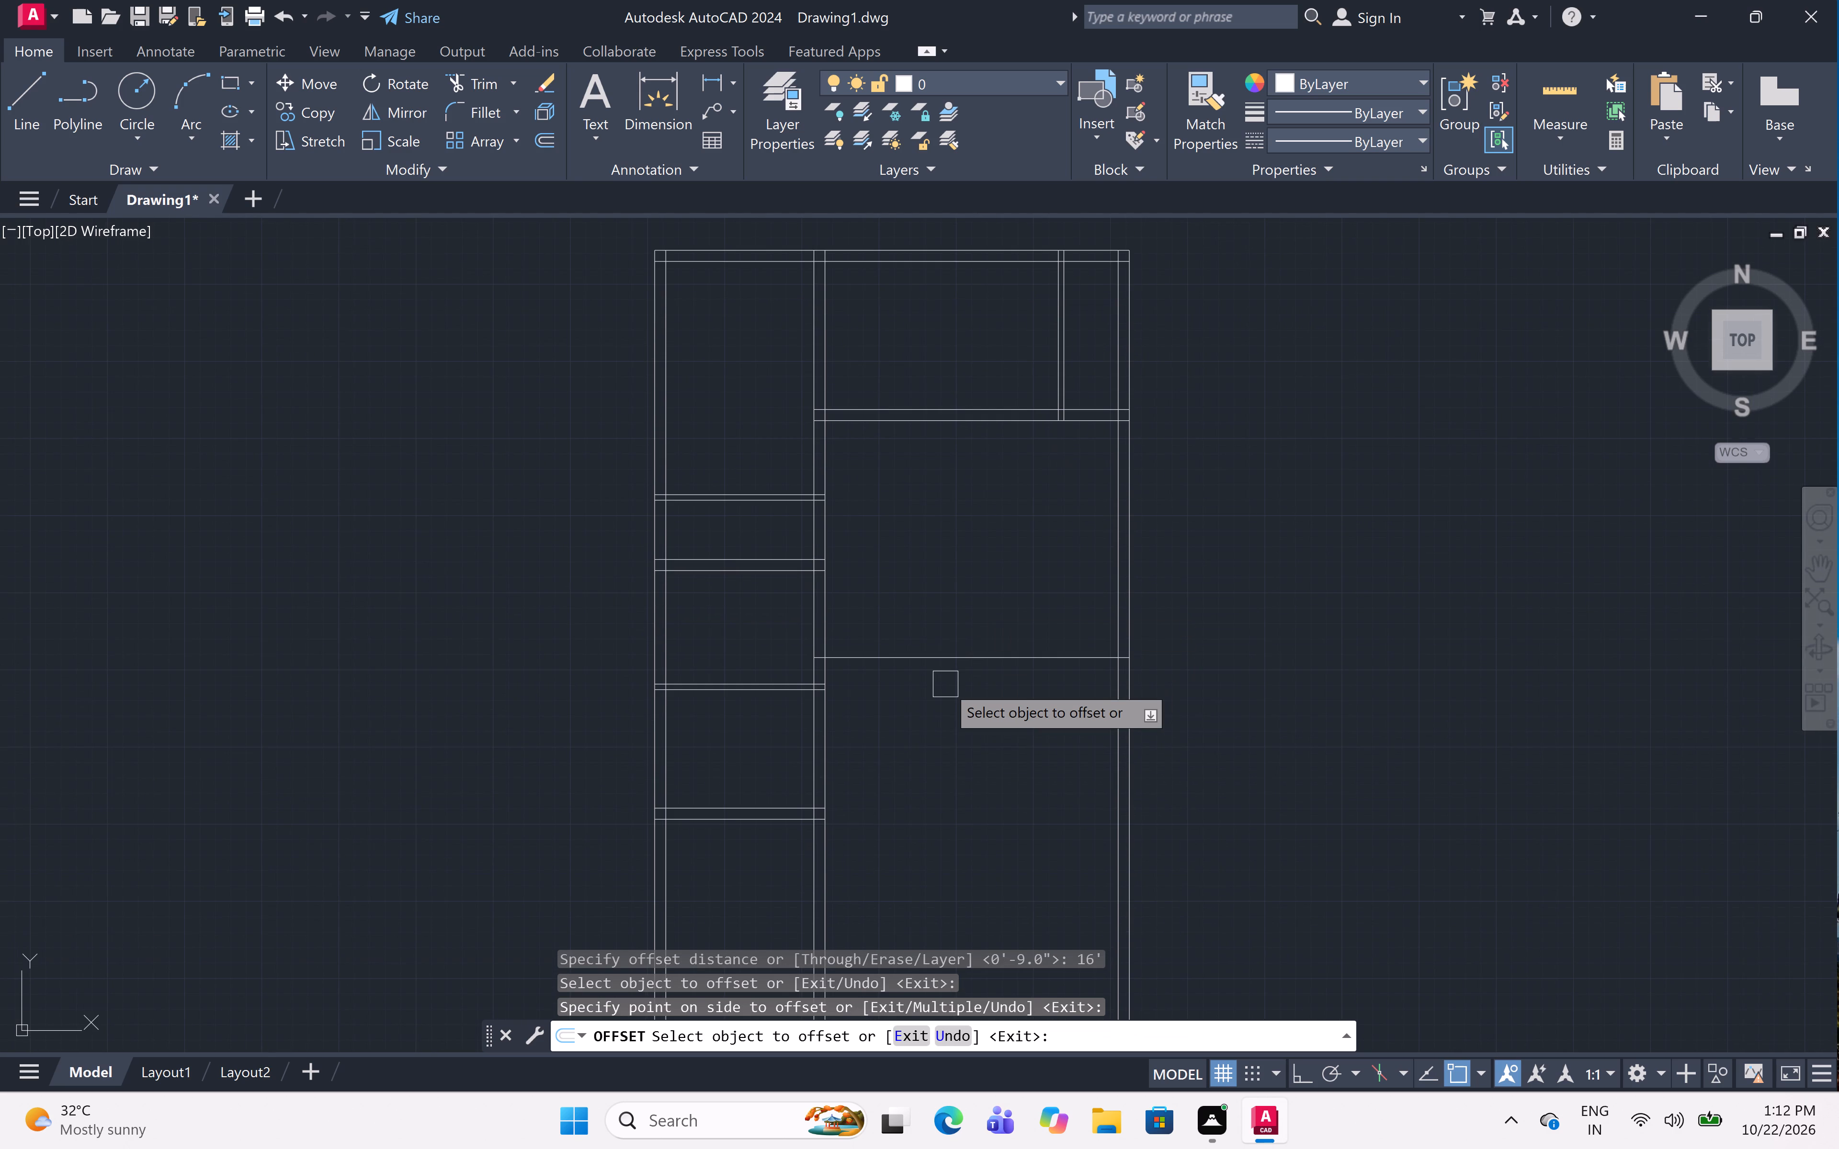
scroll(927, 696, up, 2)
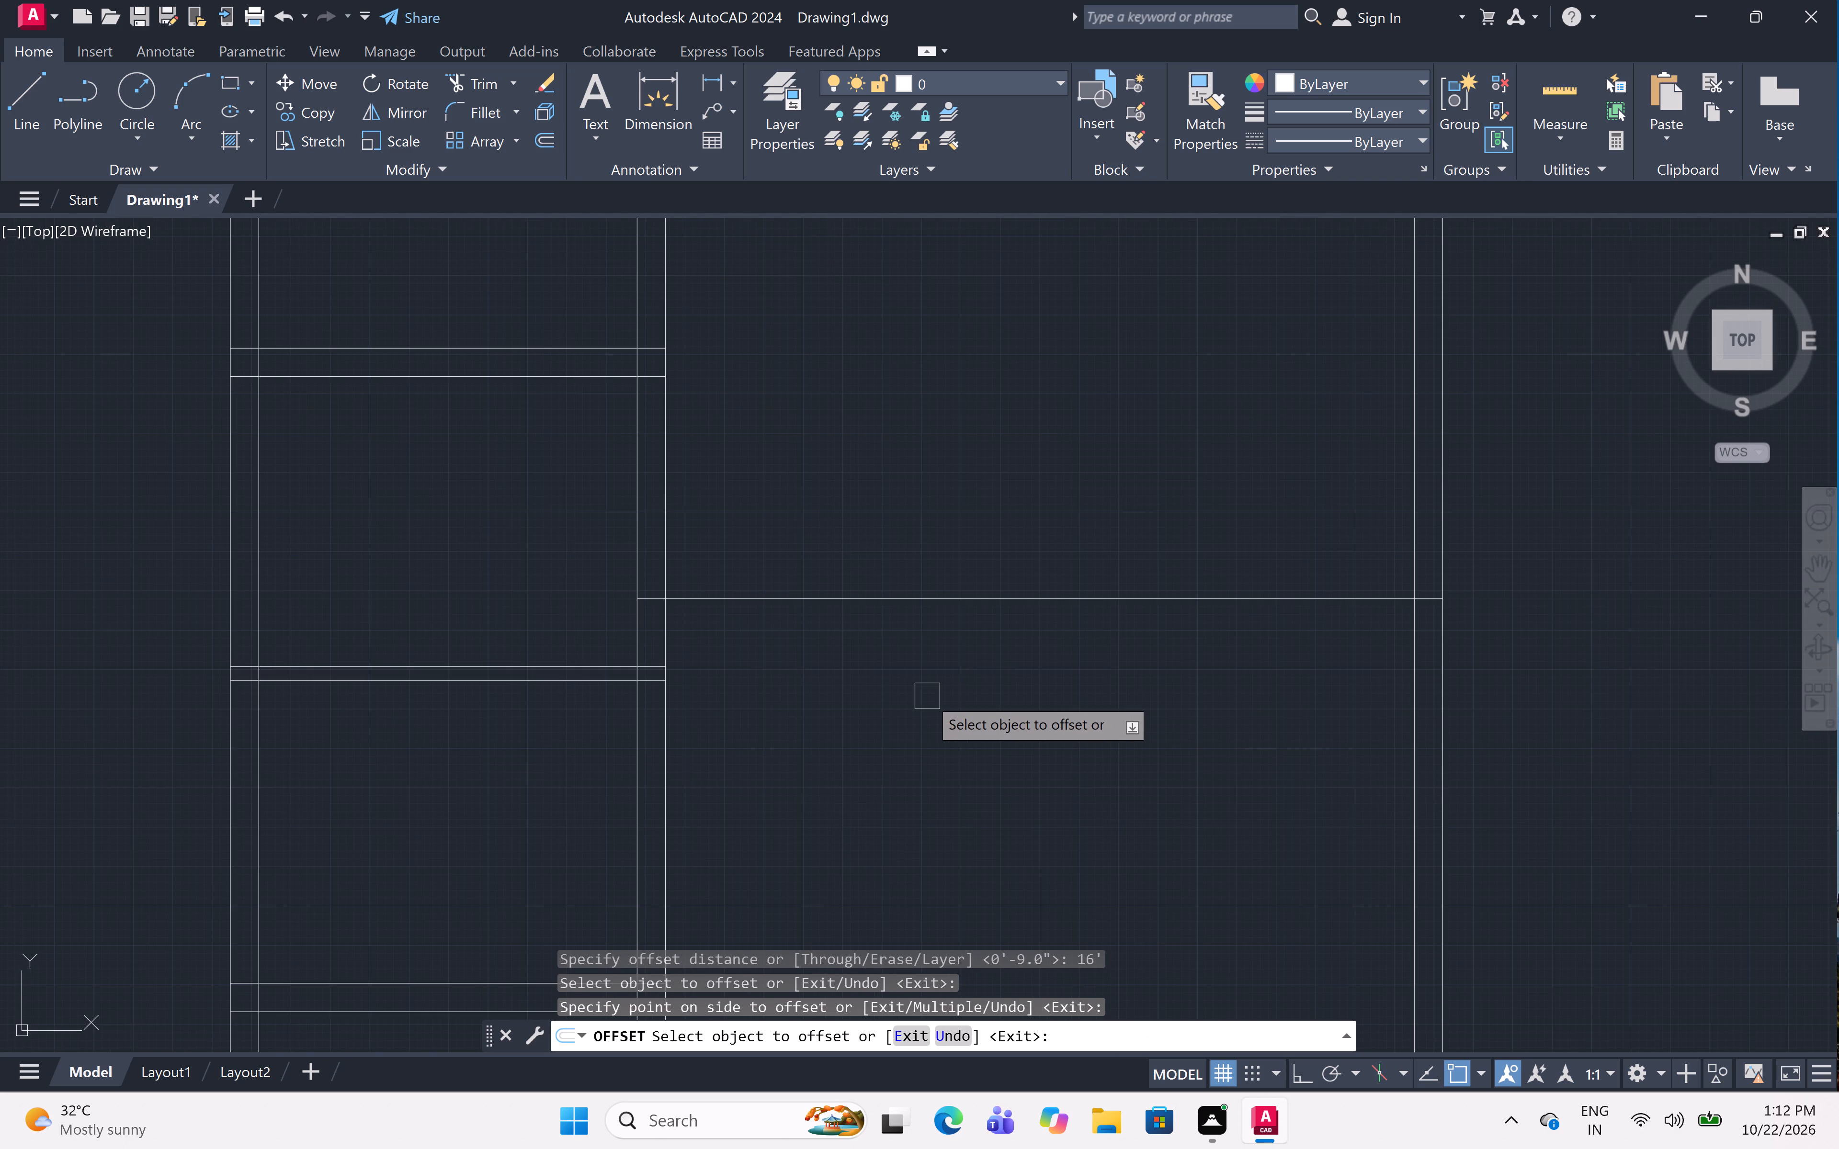
key(space)
key(space)
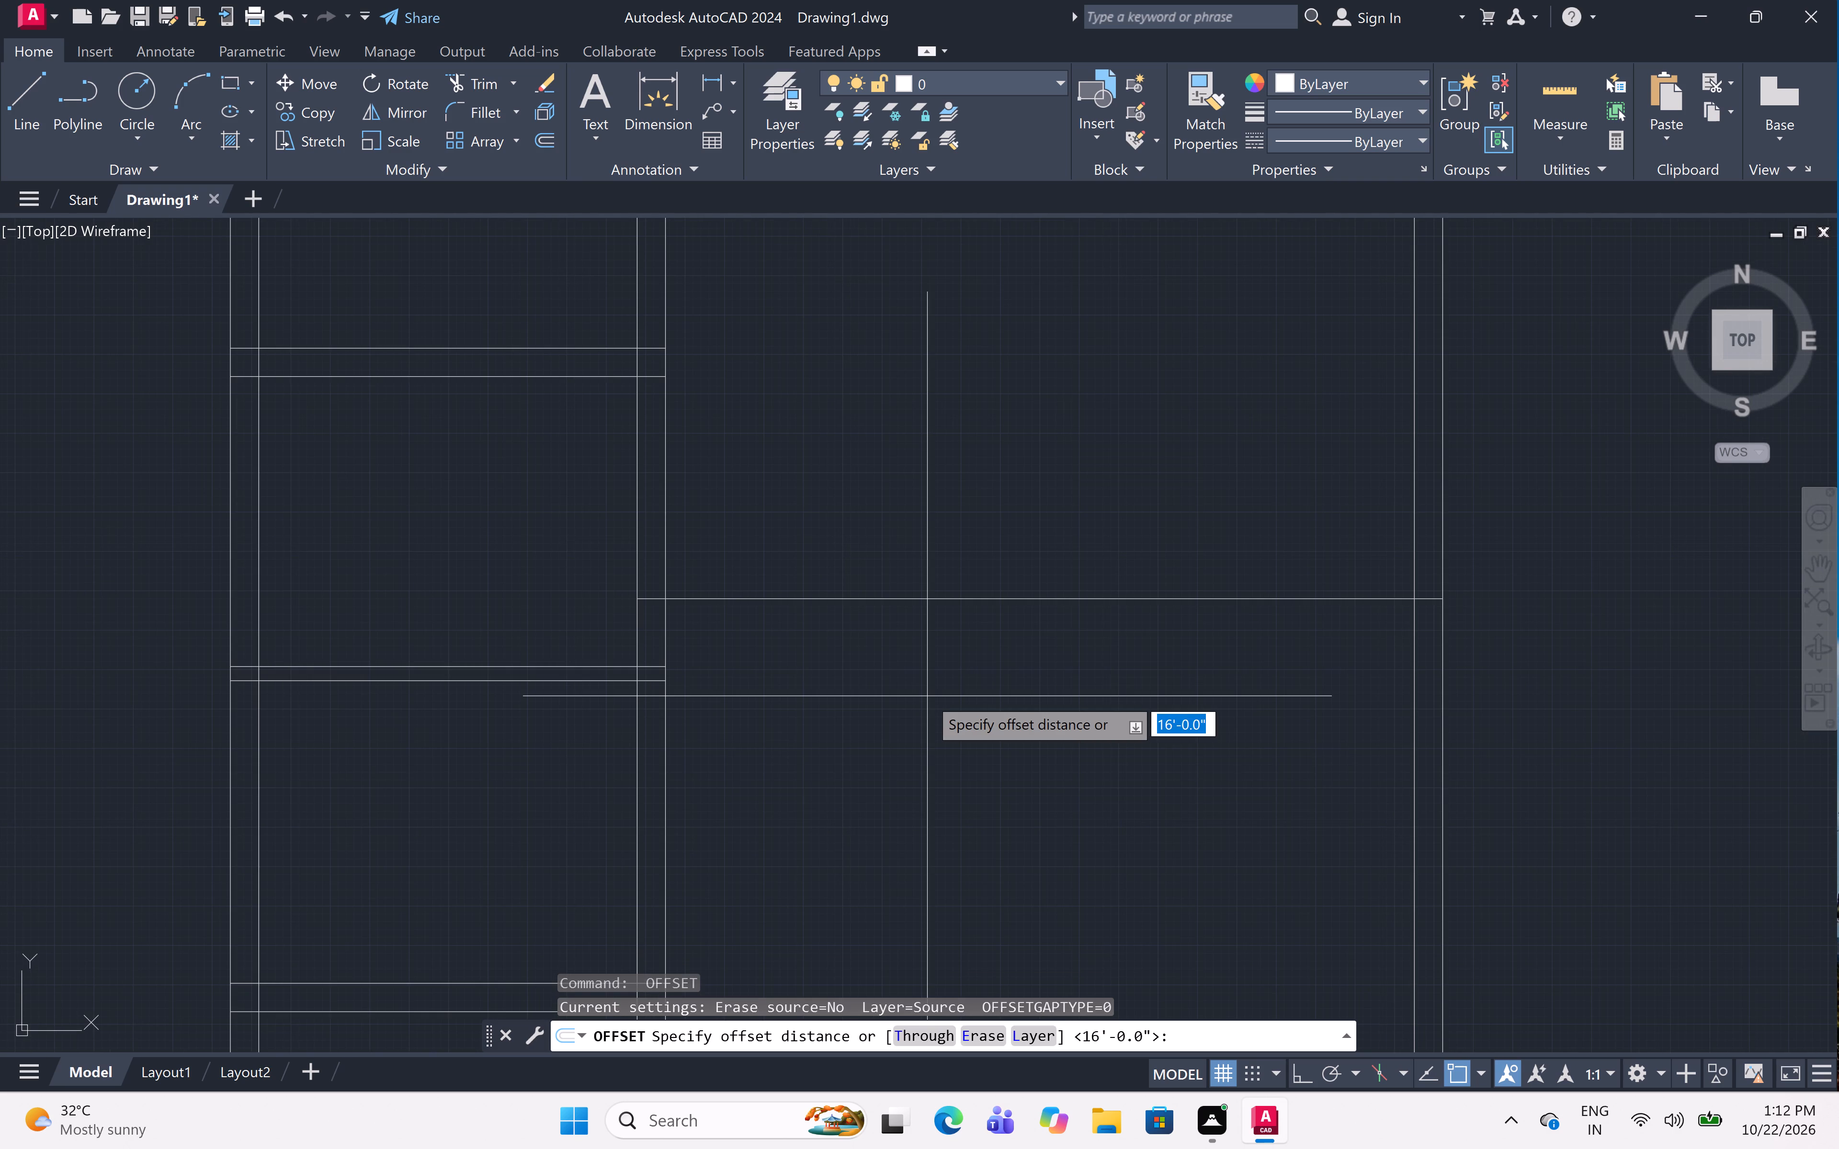
key(9)
text(")
key(space)
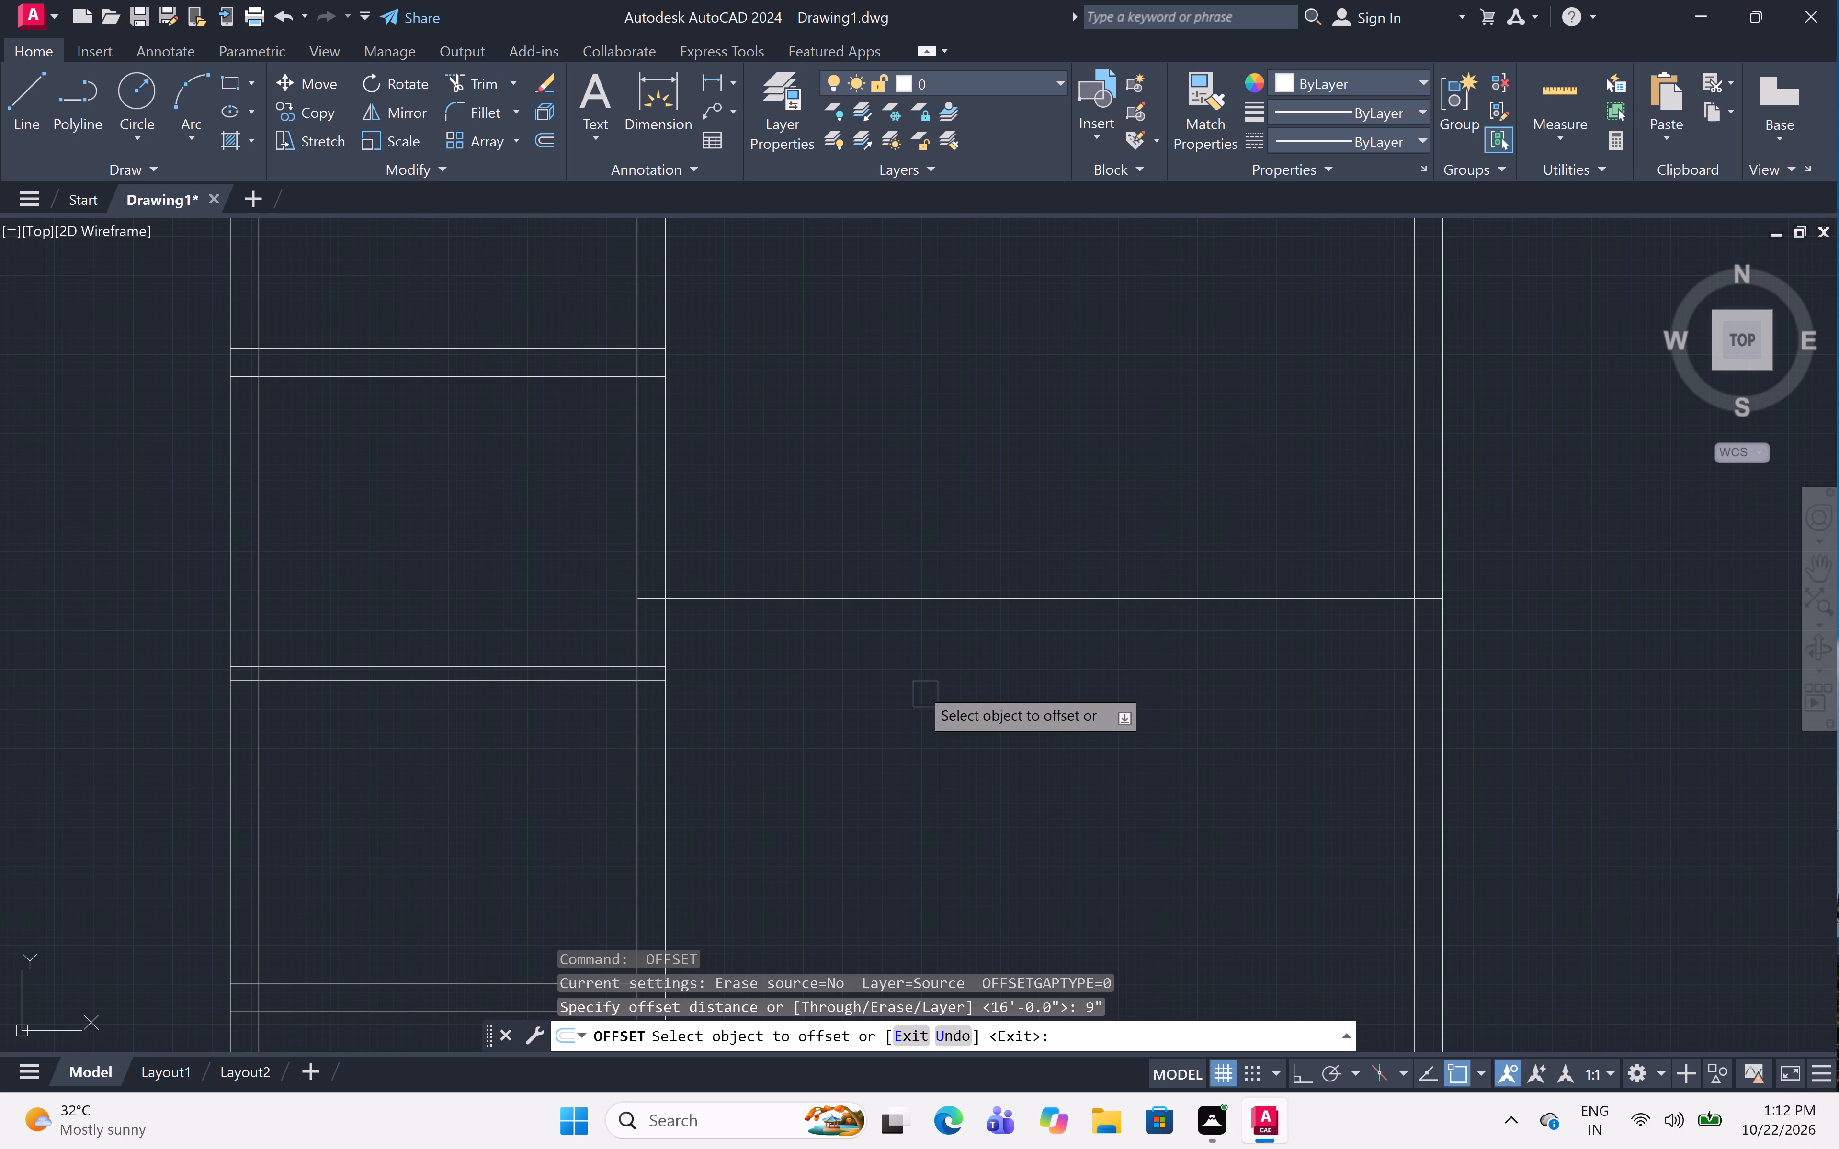
click(938, 602)
click(937, 646)
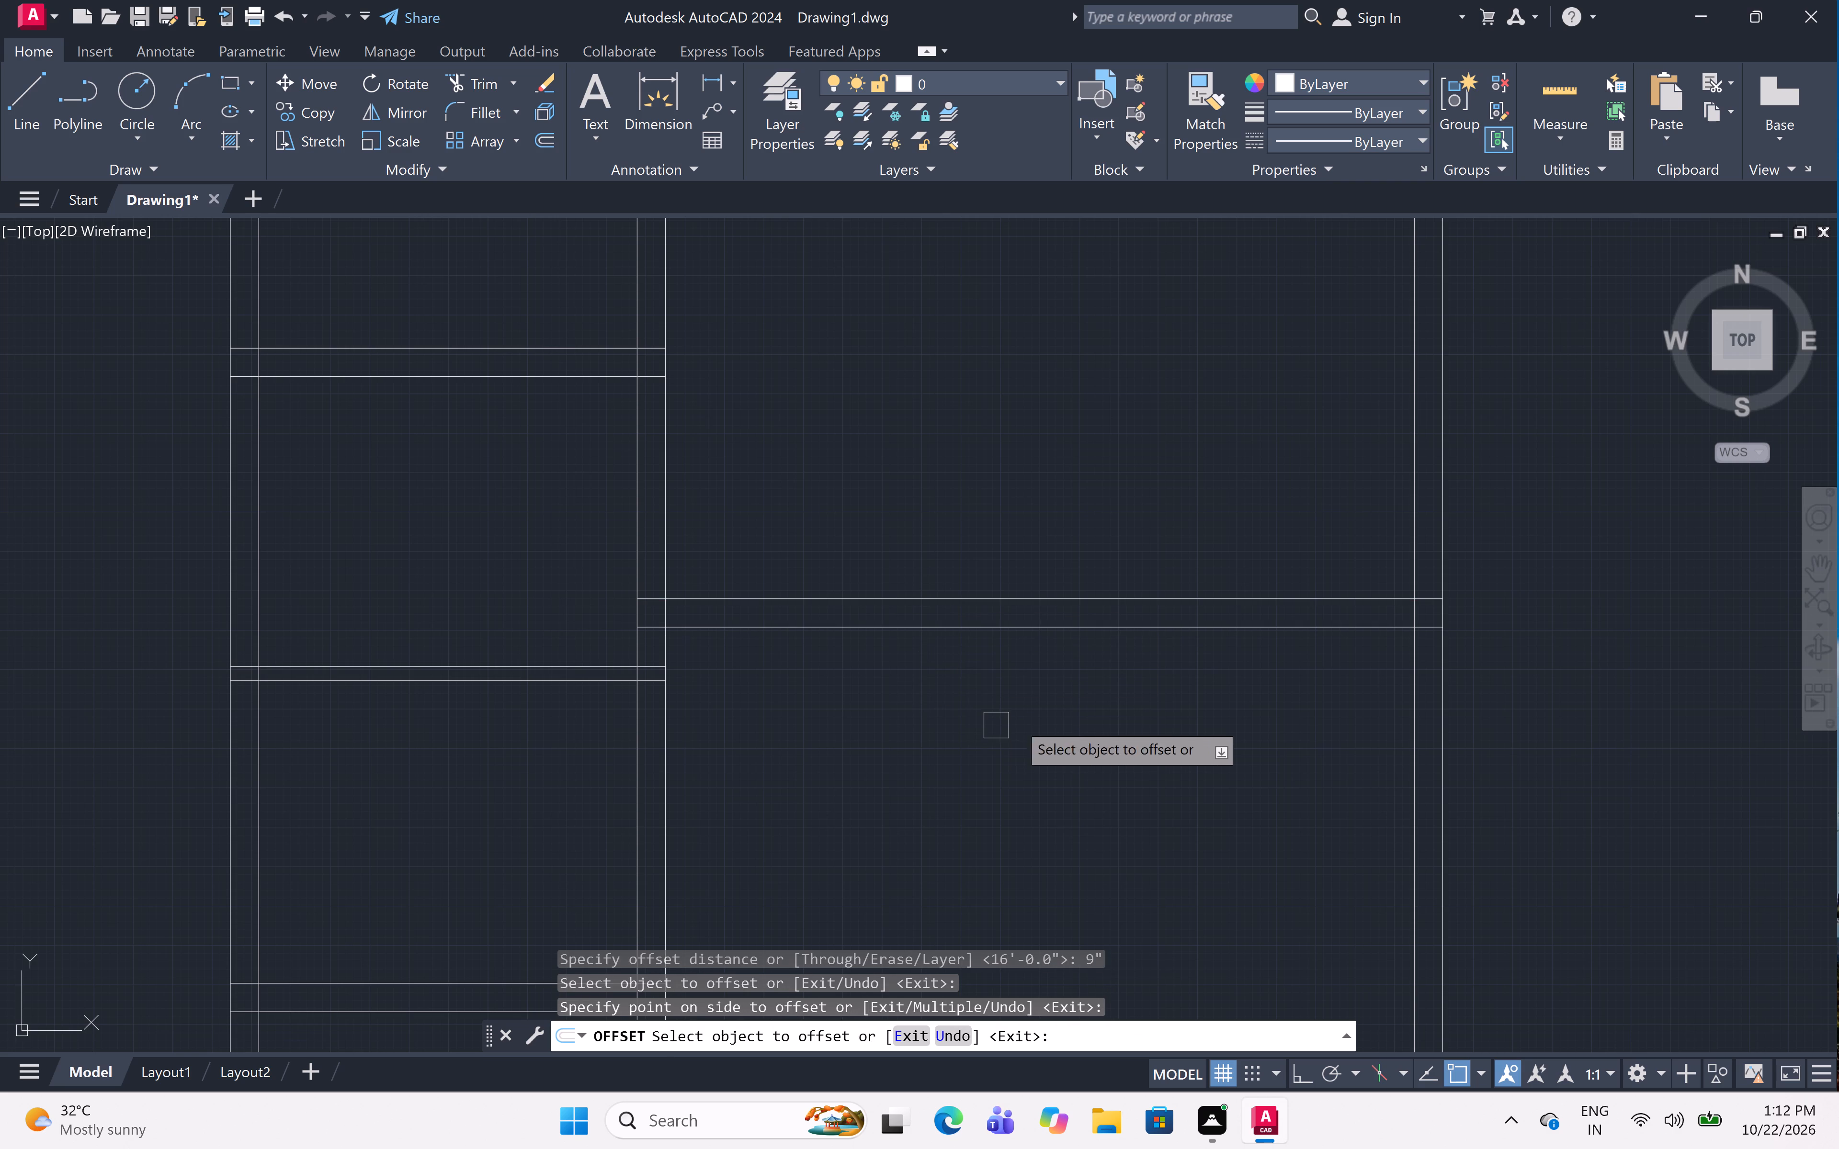
Offset the lower line of the 9" wall beneath the large middle room 16' downward.
key(Escape)
scroll(1038, 695, down, 1)
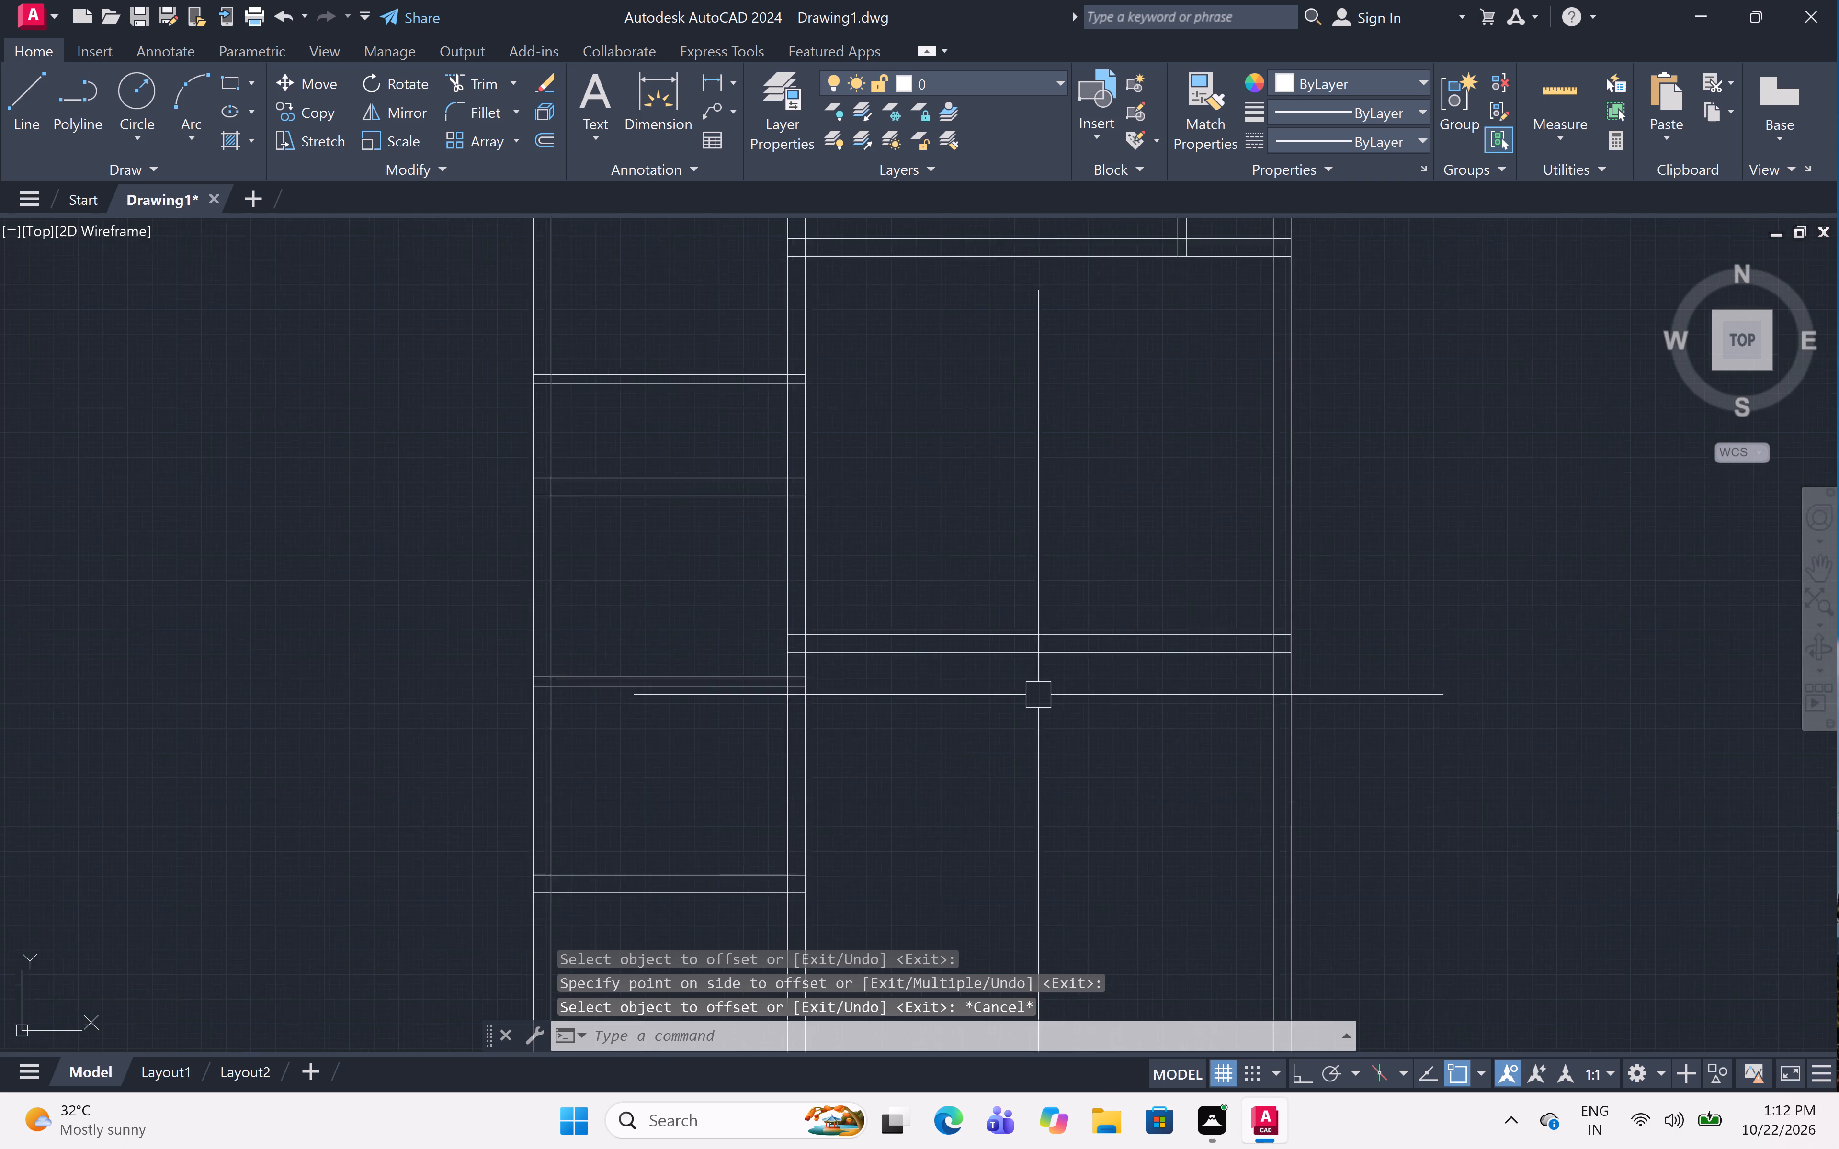
scroll(1038, 695, down, 1)
middle_drag(1036, 690, 1010, 640)
scroll(1009, 748, up, 1)
text(off 16')
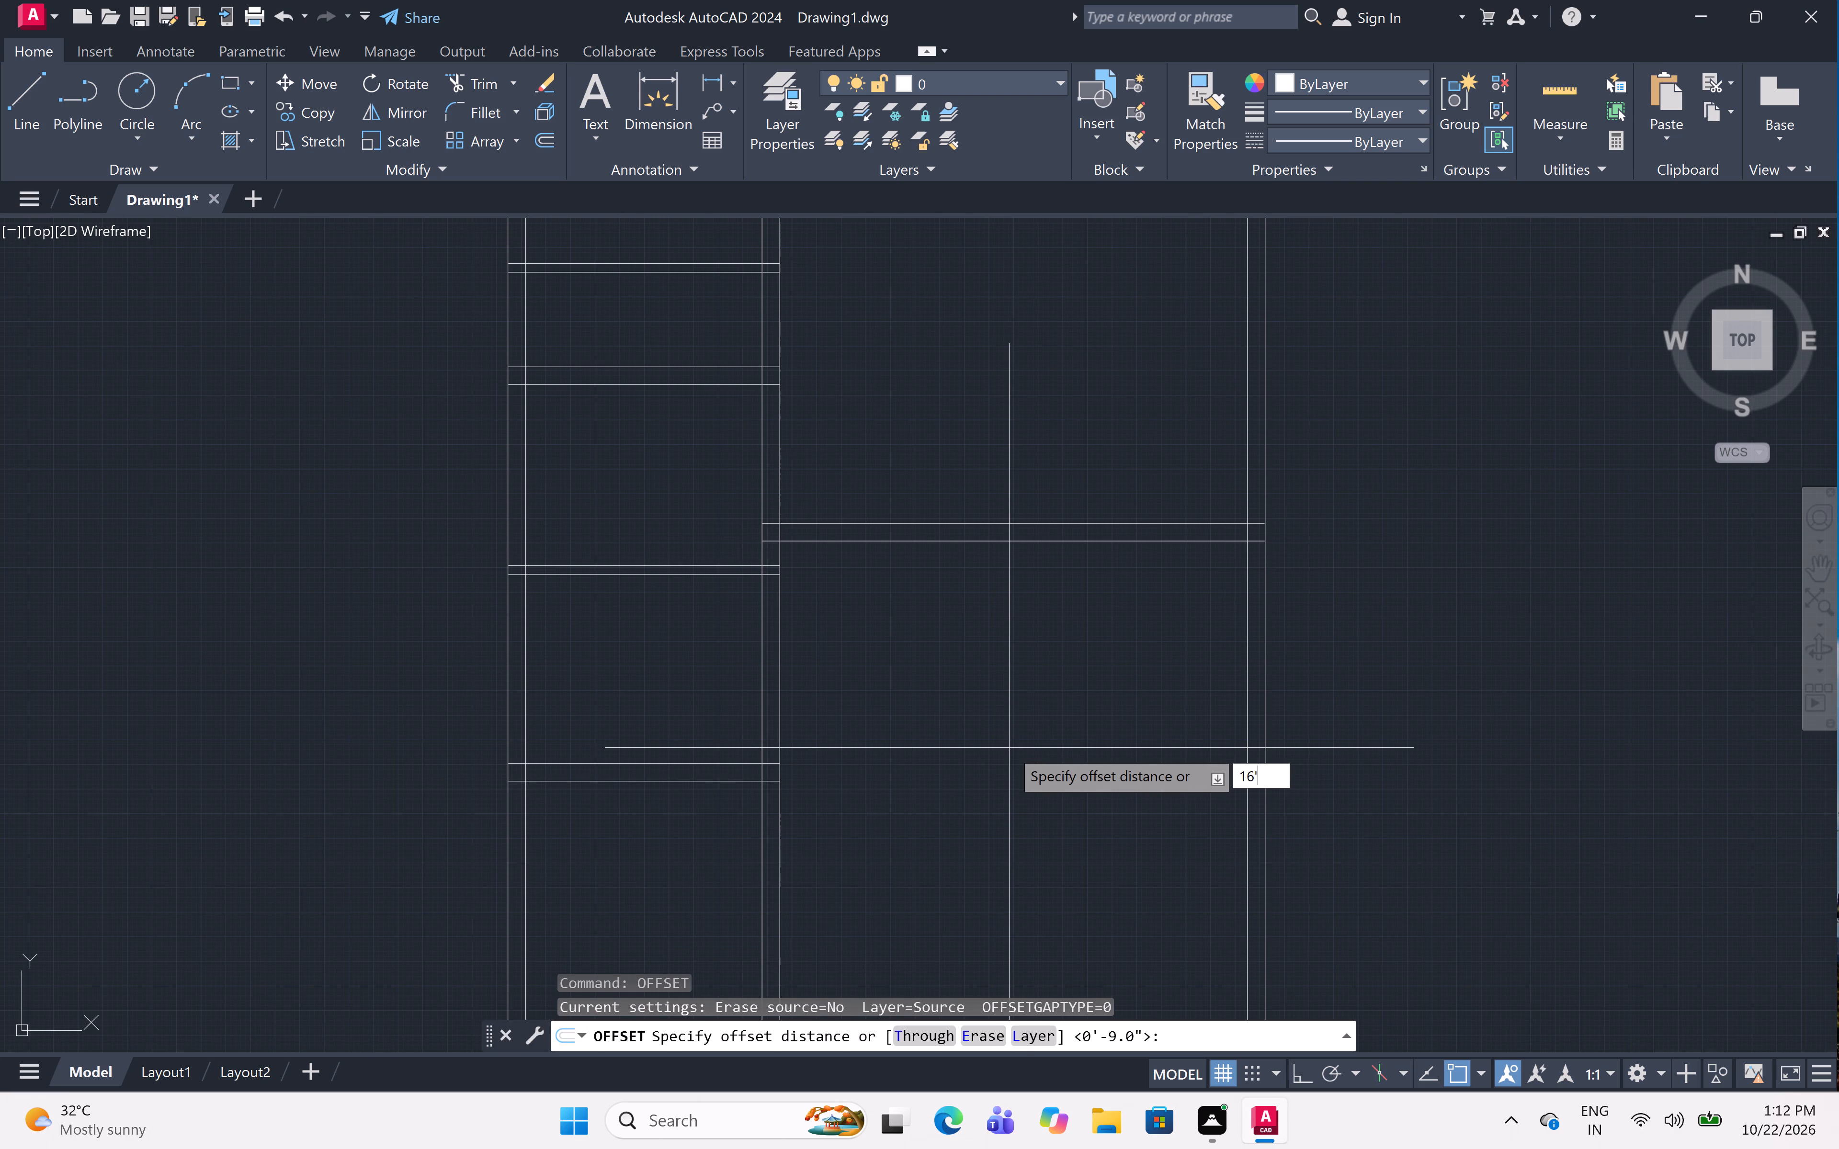
key(space)
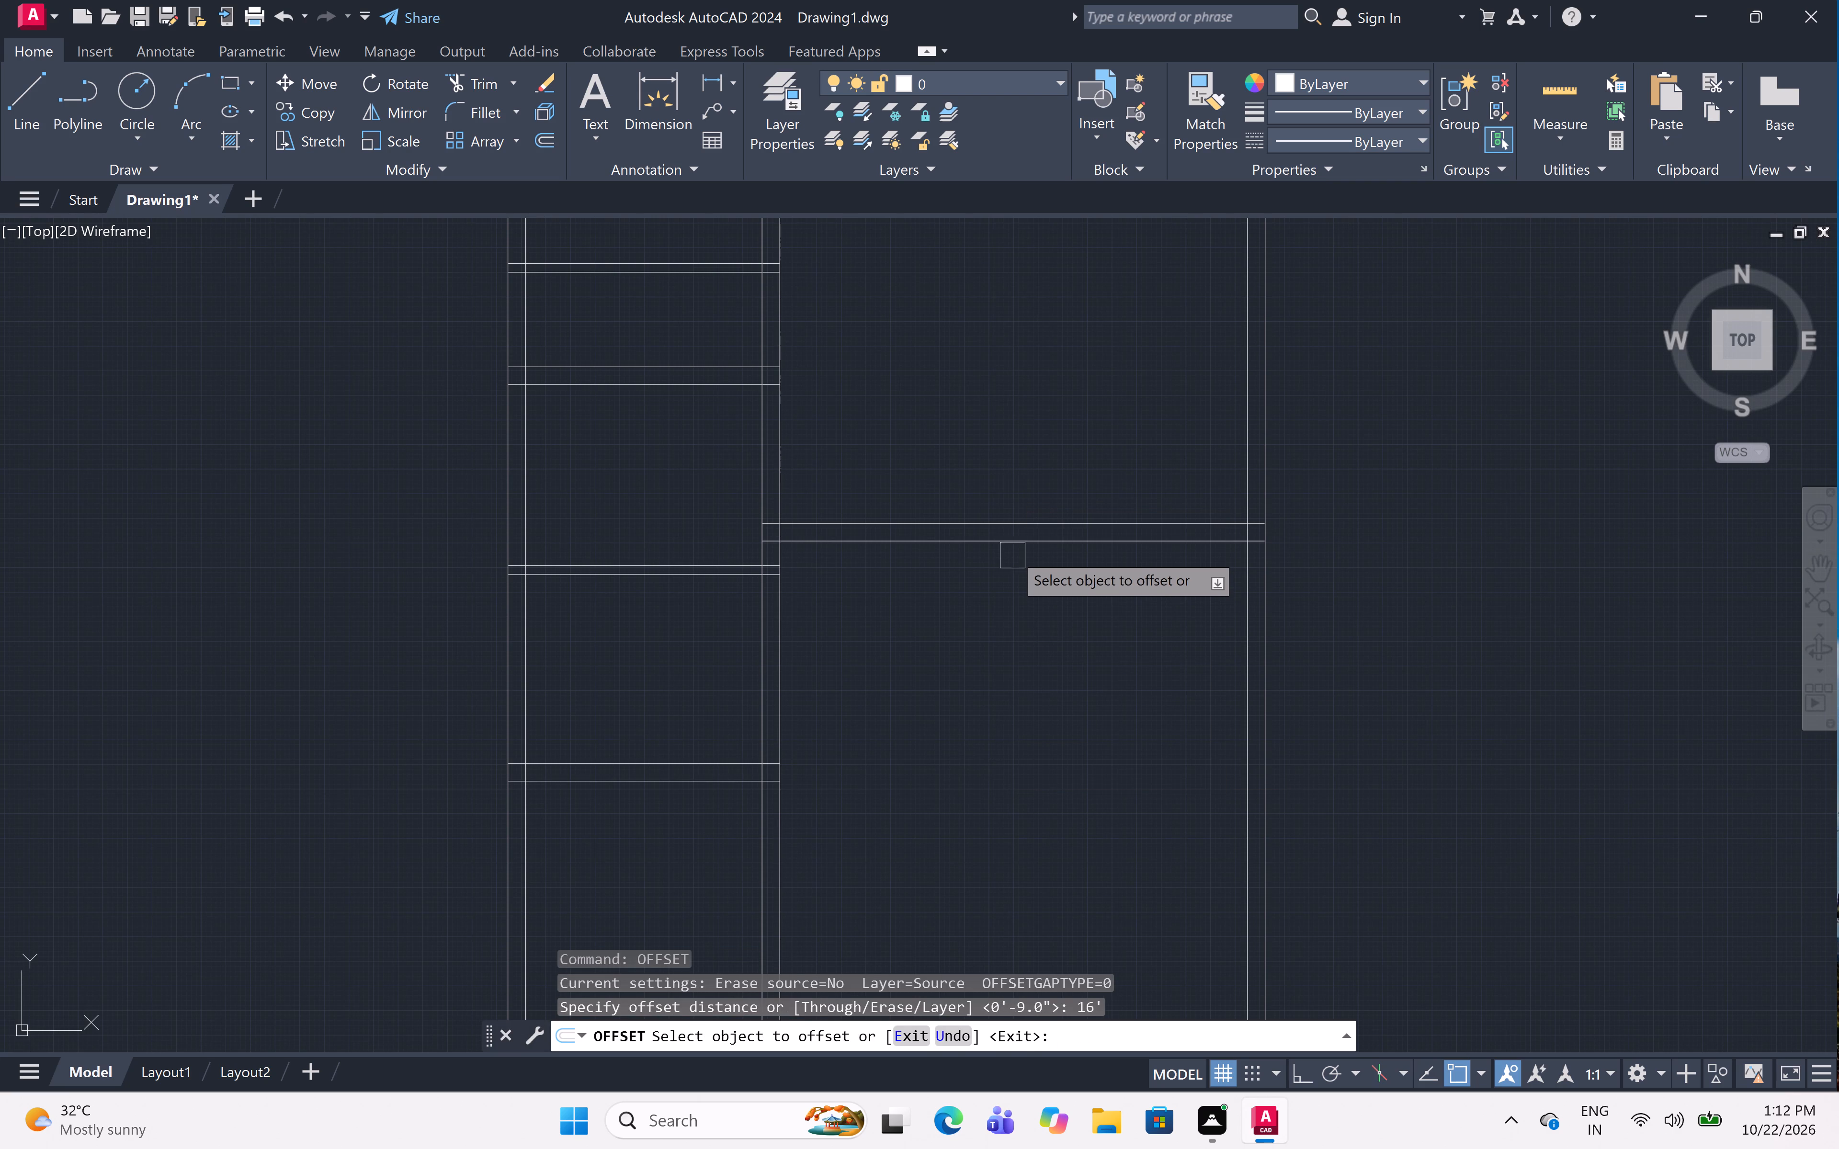
click(1012, 550)
scroll(984, 793, down, 1)
click(969, 855)
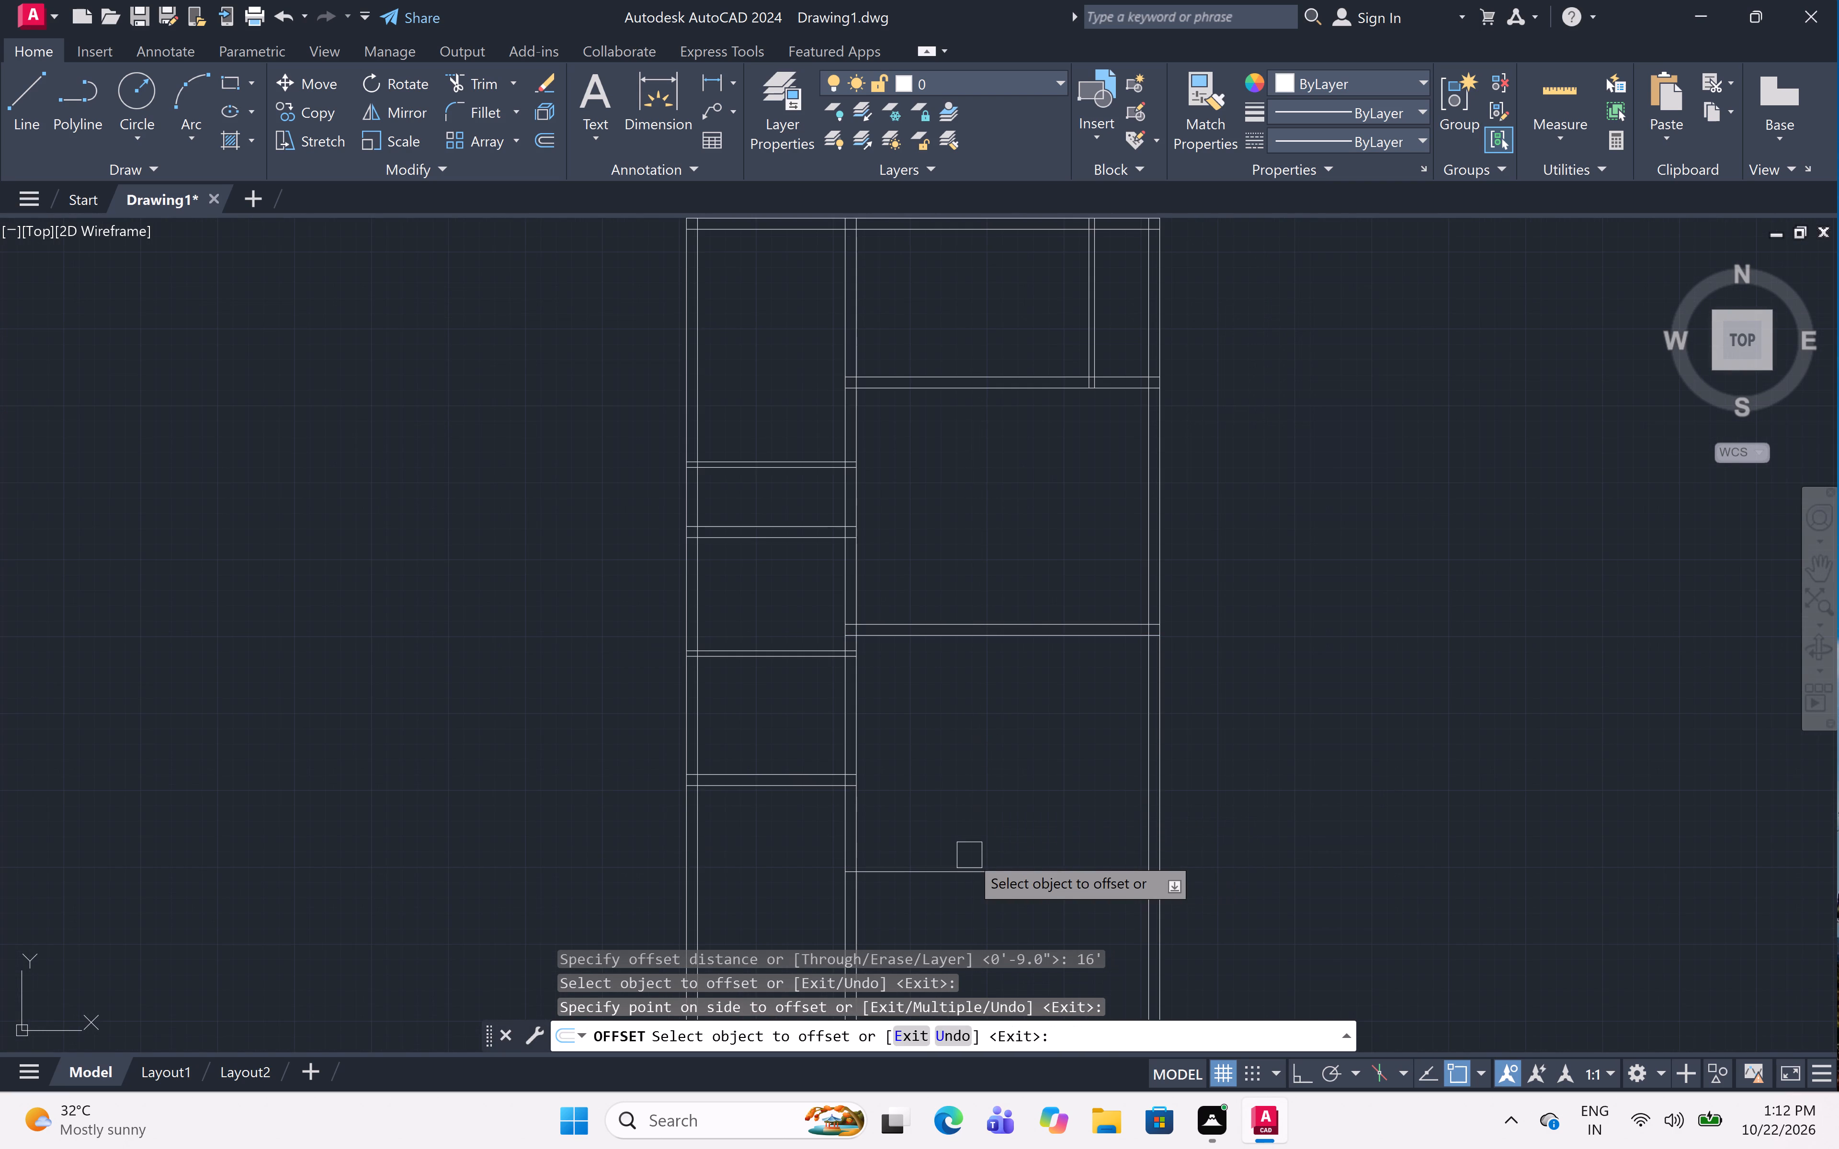
key(space)
key(space)
middle_drag(976, 899, 977, 820)
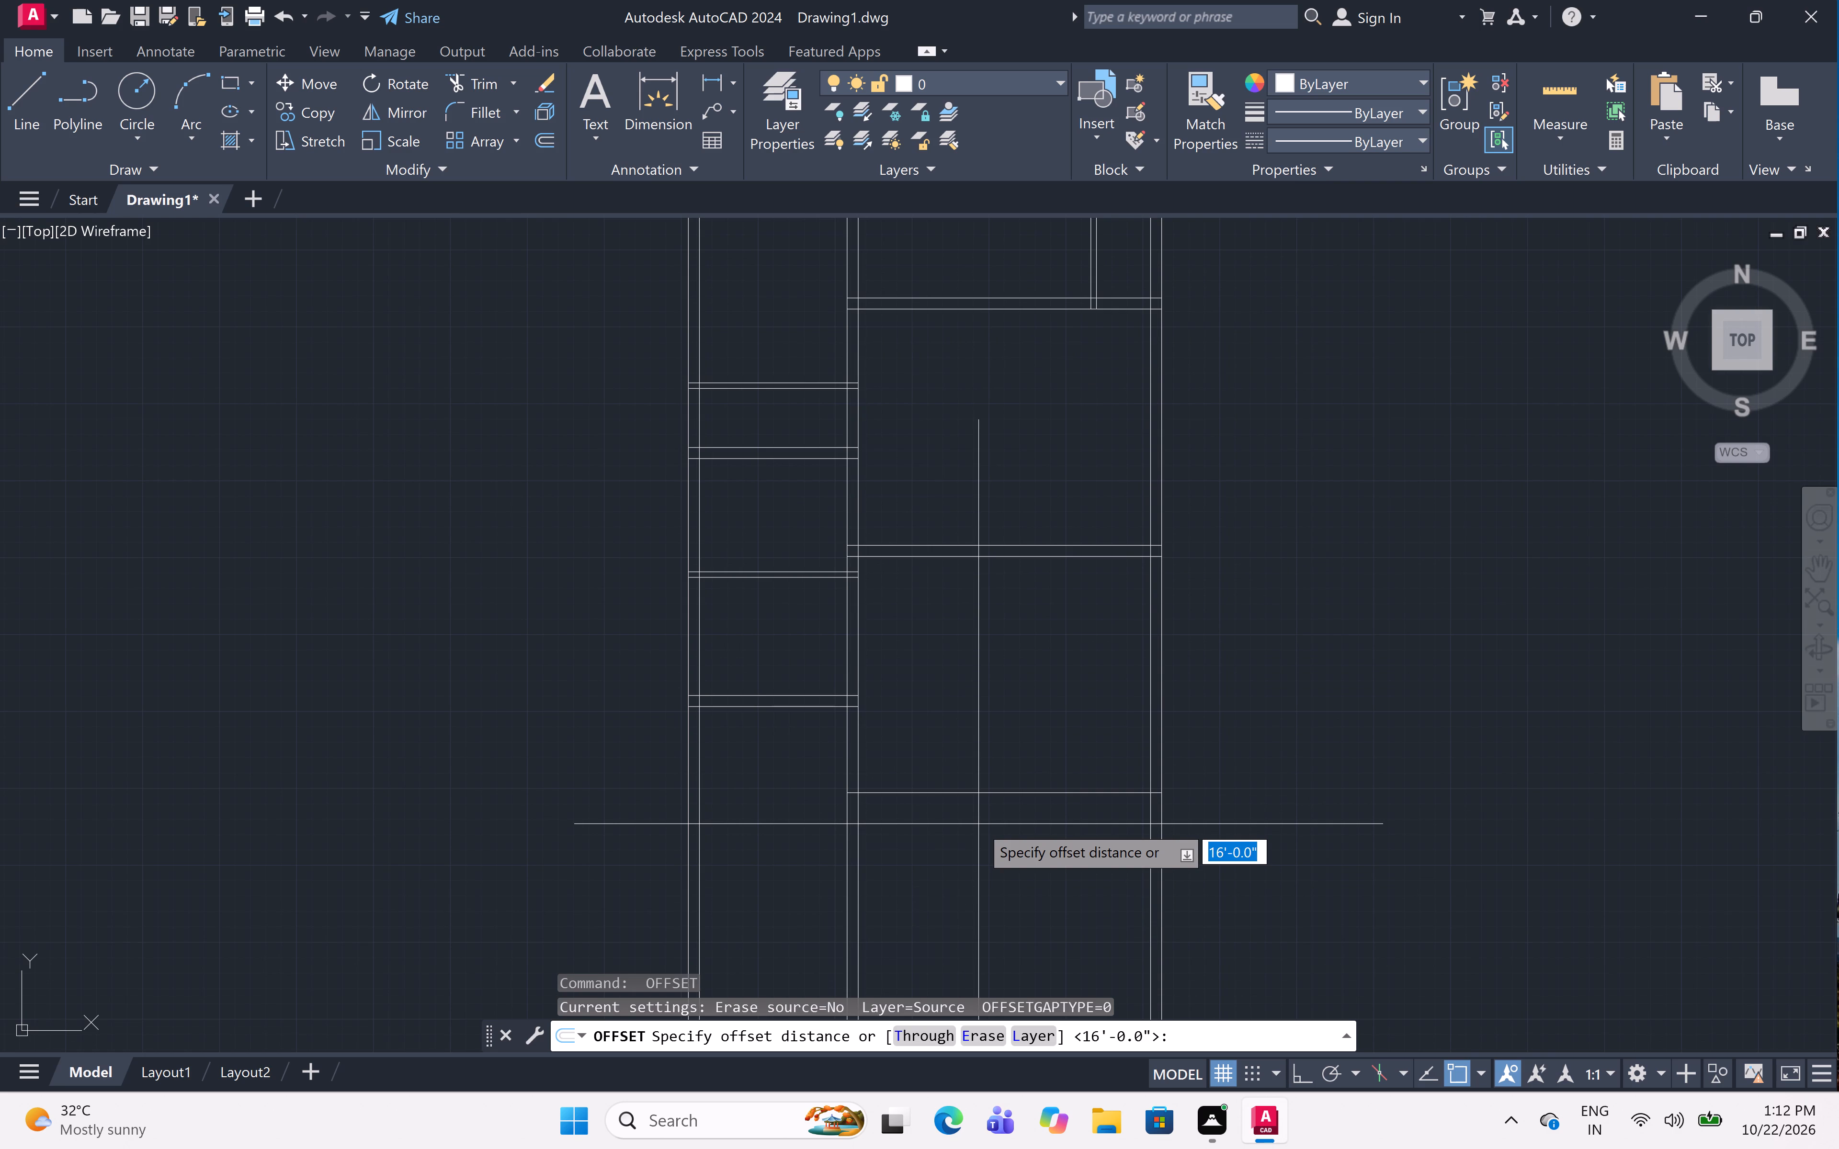
middle_drag(978, 824, 974, 806)
scroll(975, 816, up, 2)
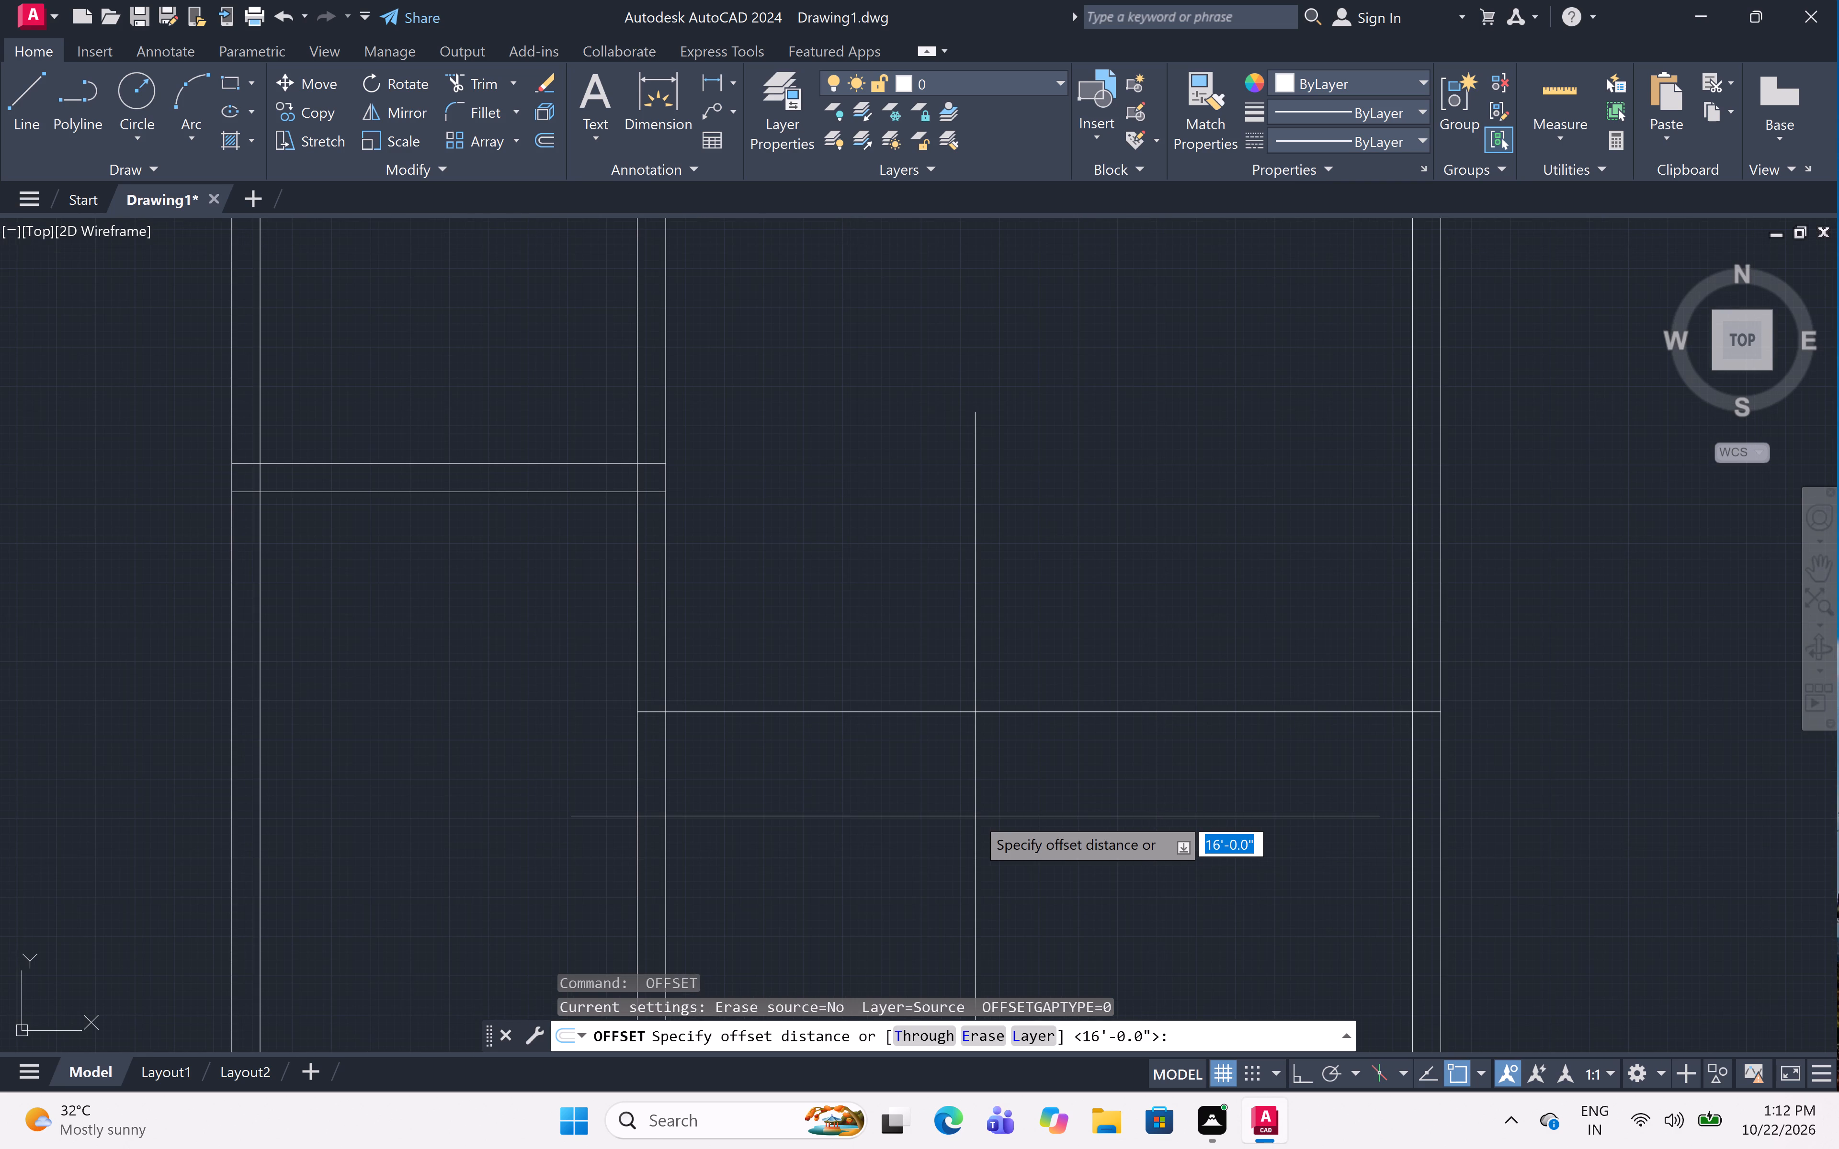
key(Escape)
Extend the new bottom line across the left column to the outer left wall.
text(ex)
key(space)
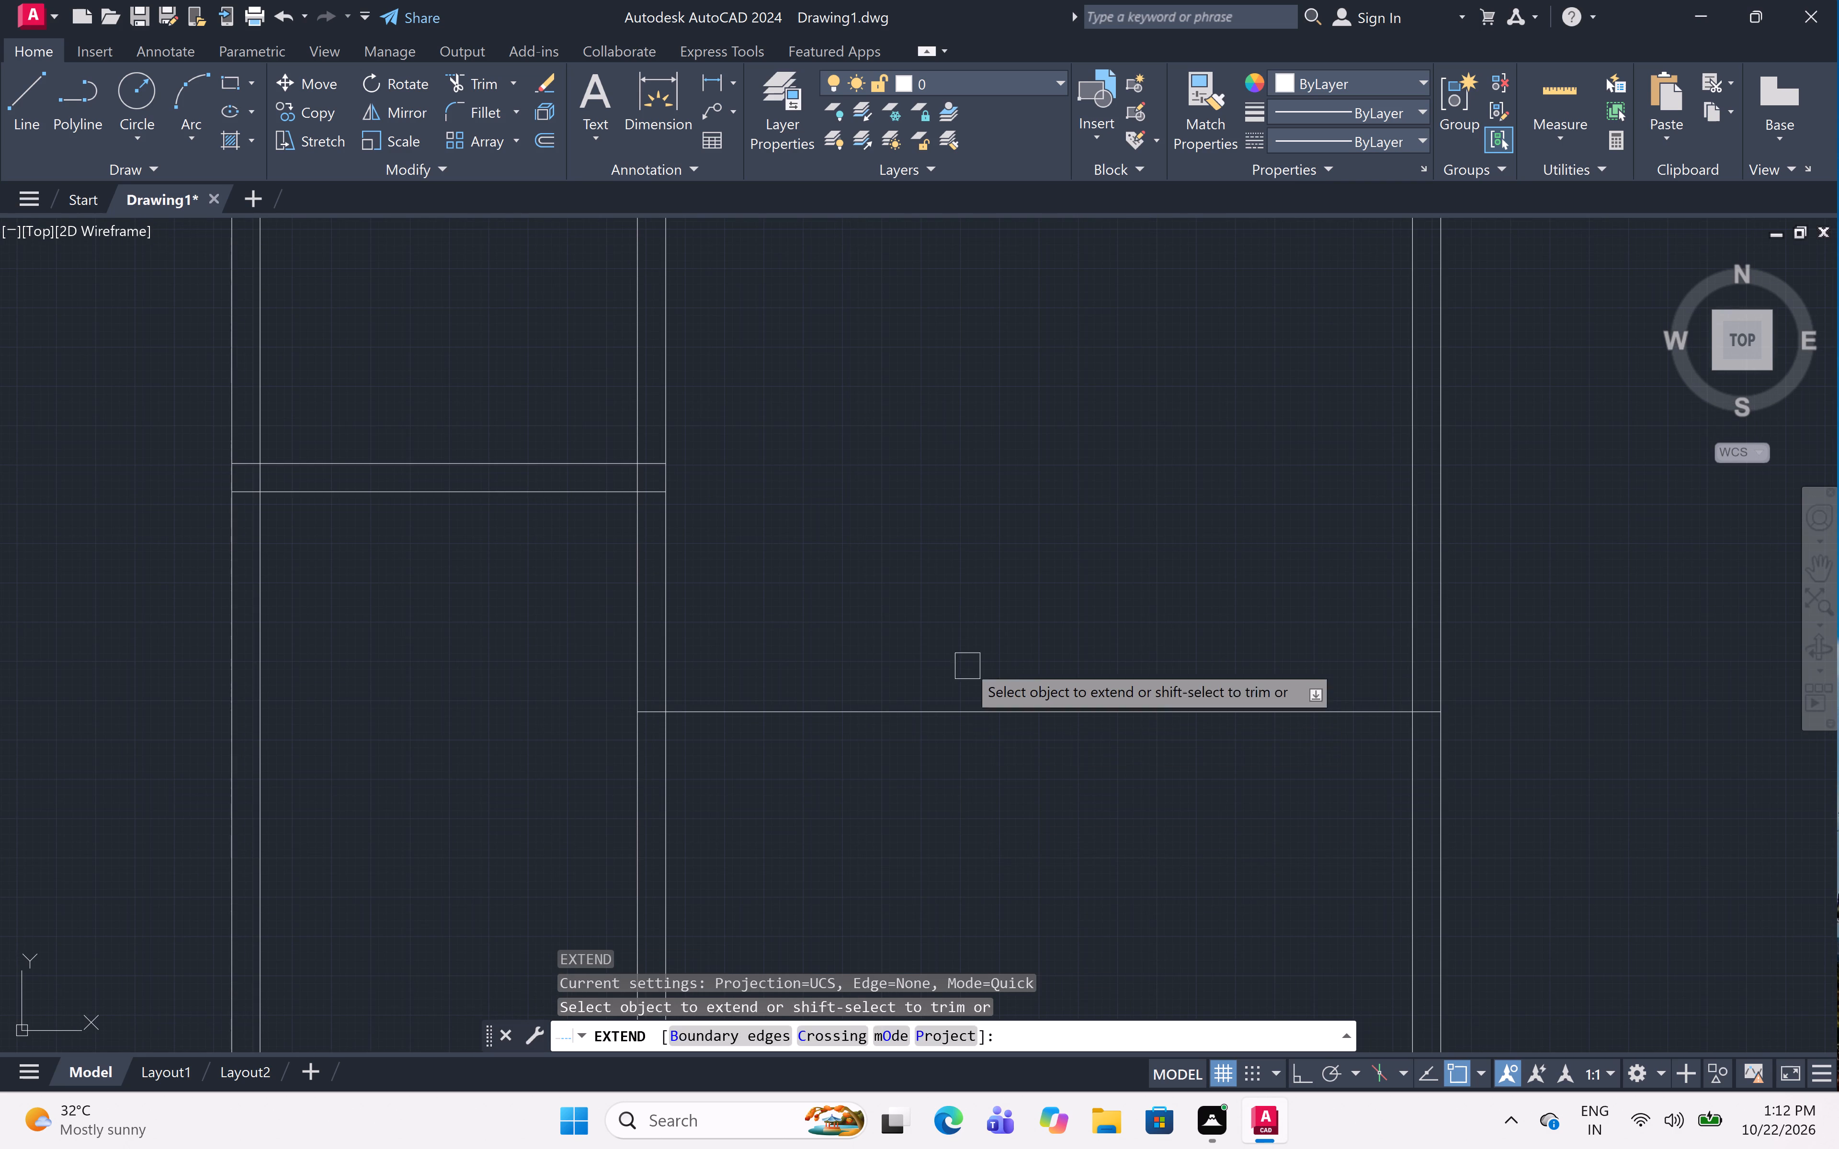
click(964, 657)
drag(917, 835, 911, 835)
click(407, 647)
click(310, 801)
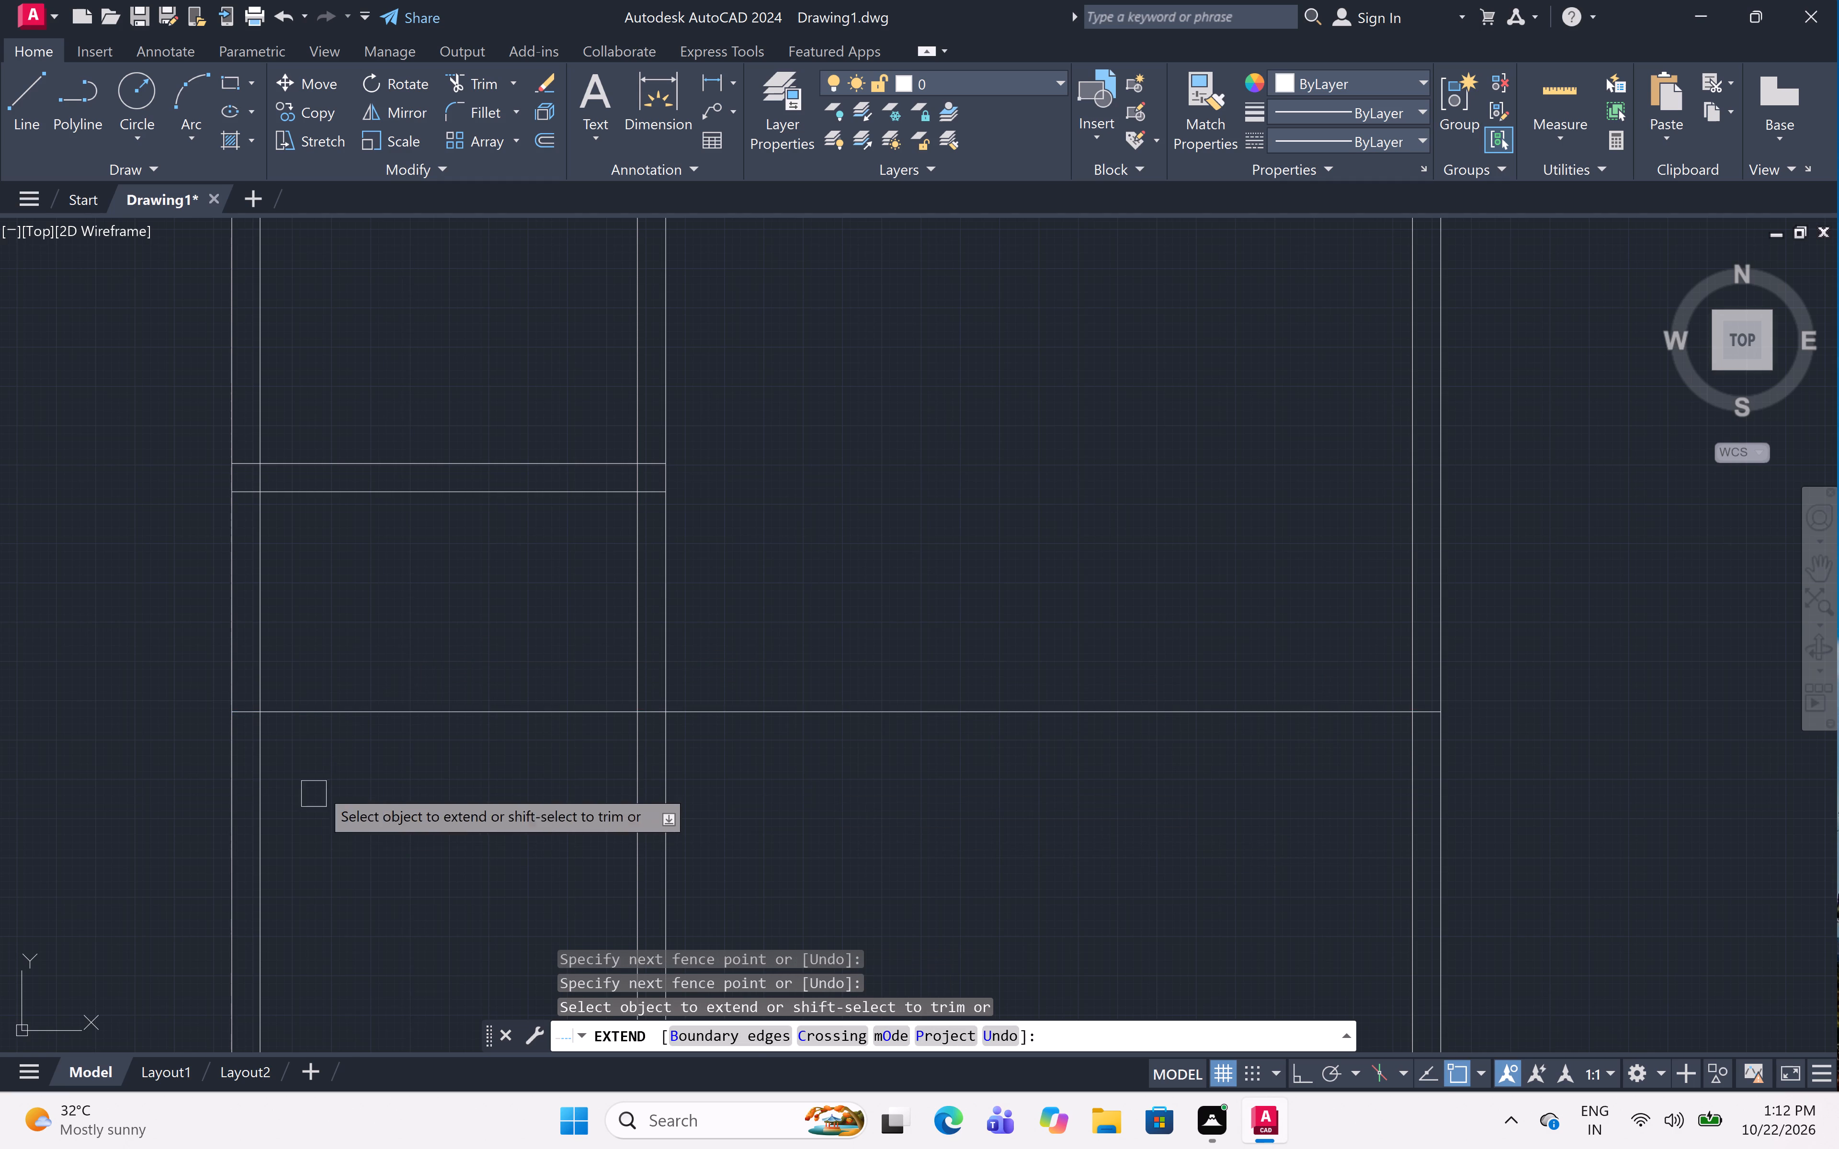
scroll(372, 744, down, 5)
scroll(511, 708, up, 3)
middle_drag(507, 706, 807, 772)
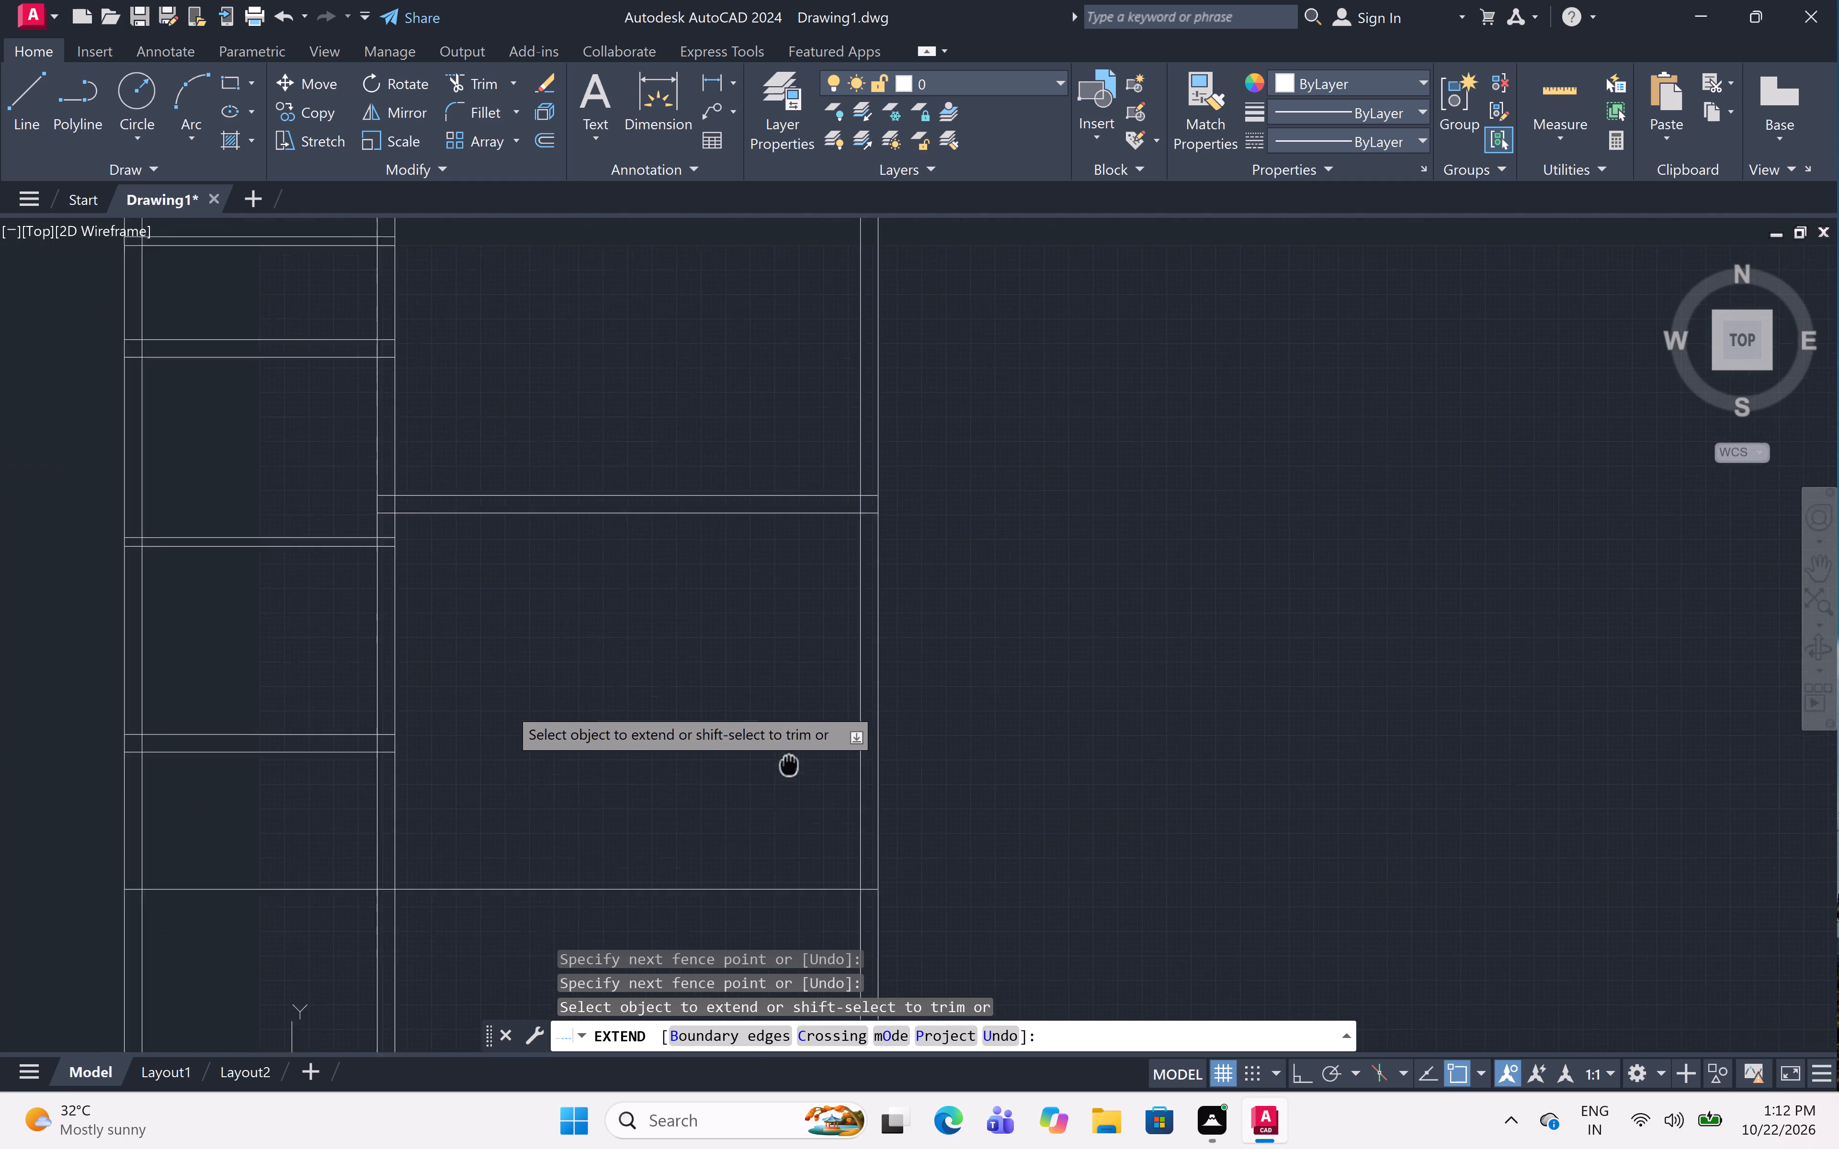
middle_drag(807, 772, 880, 683)
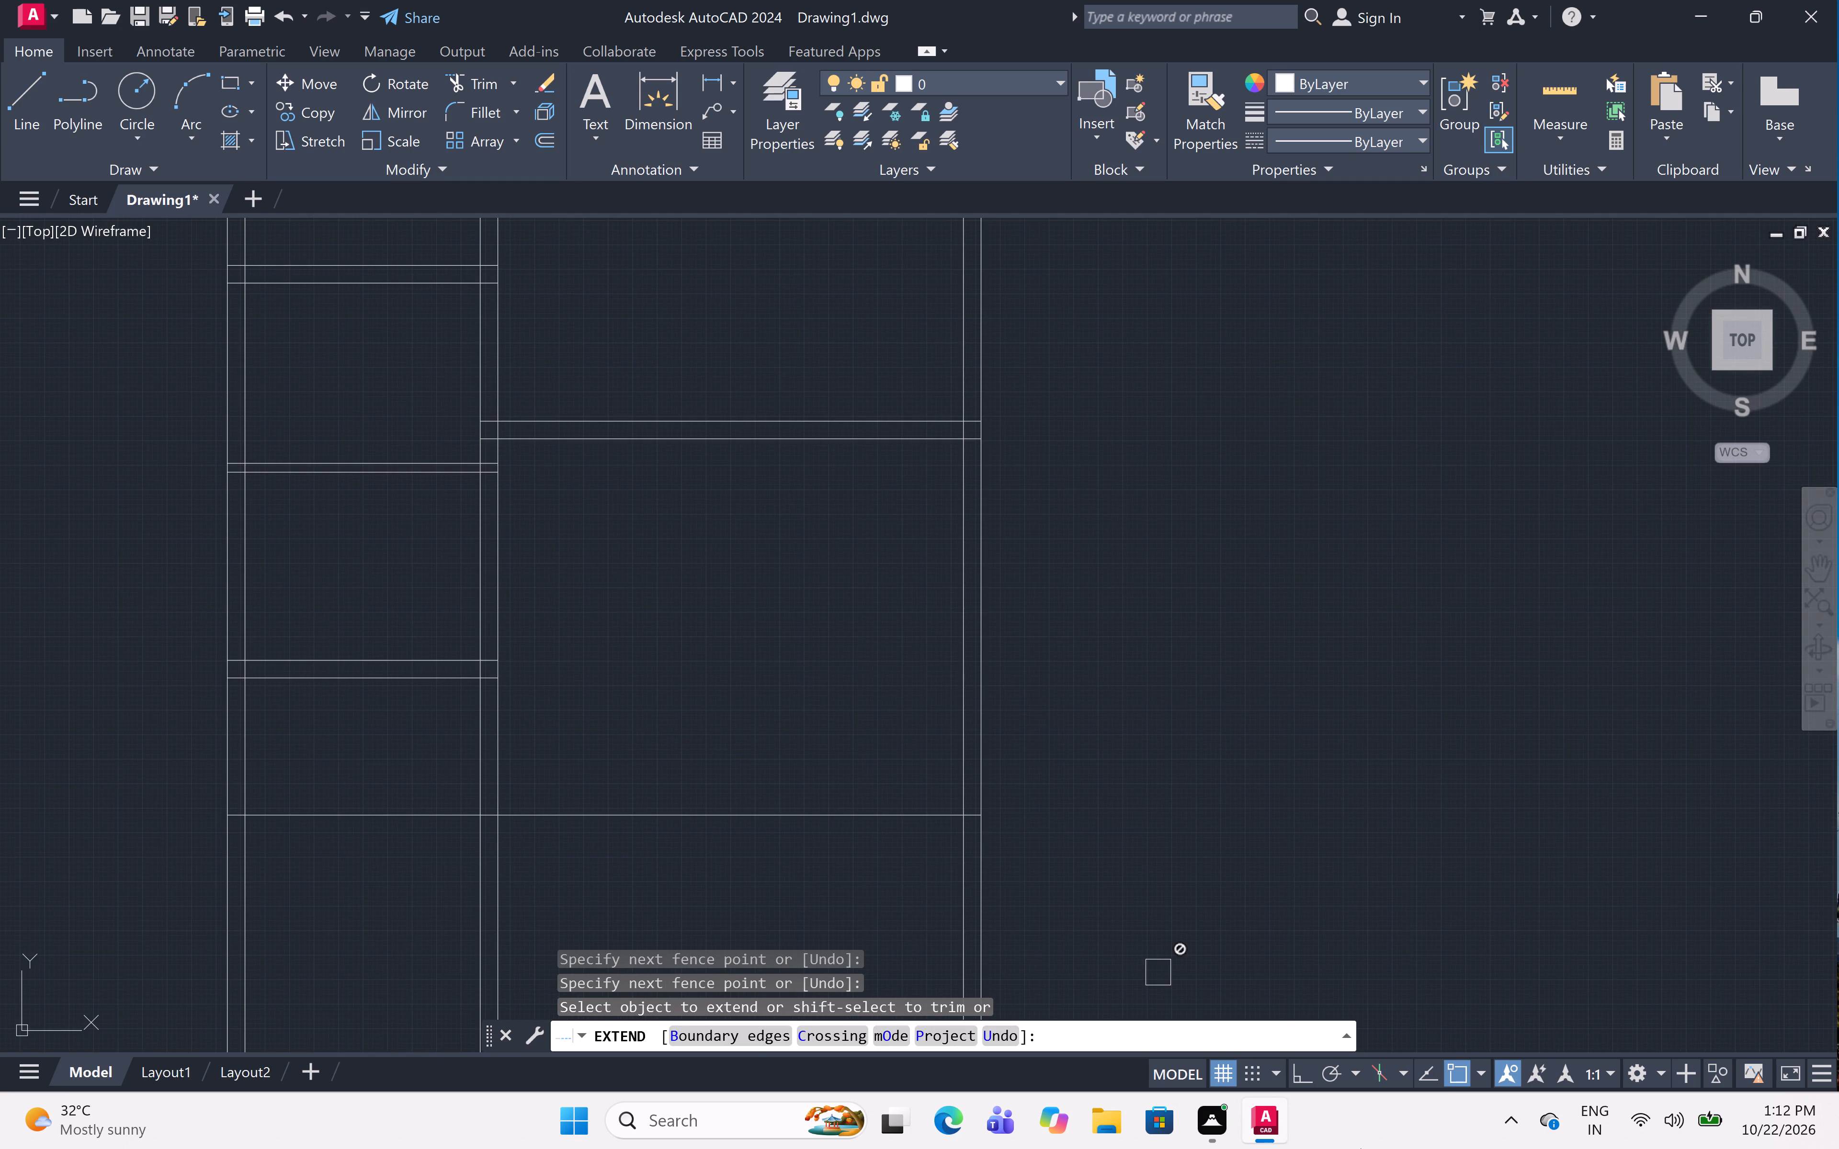
key(Escape)
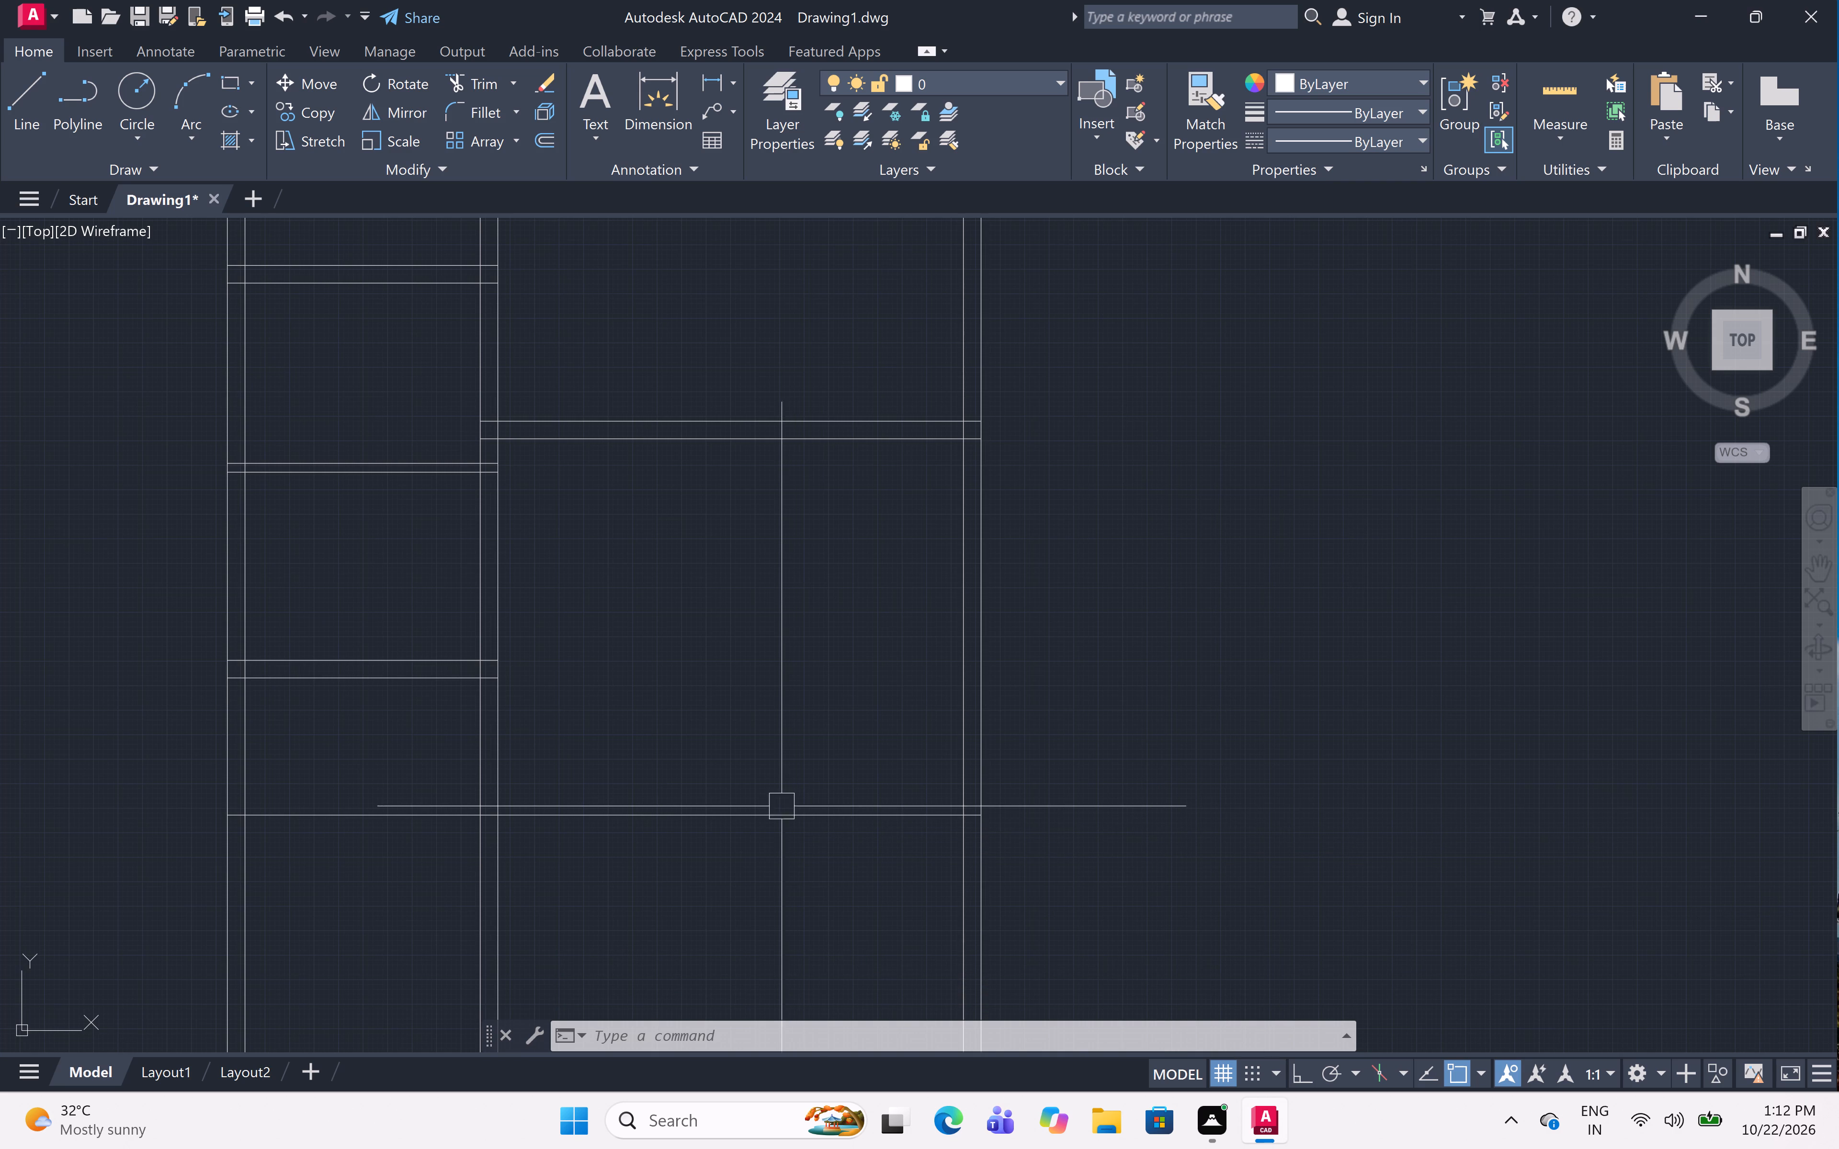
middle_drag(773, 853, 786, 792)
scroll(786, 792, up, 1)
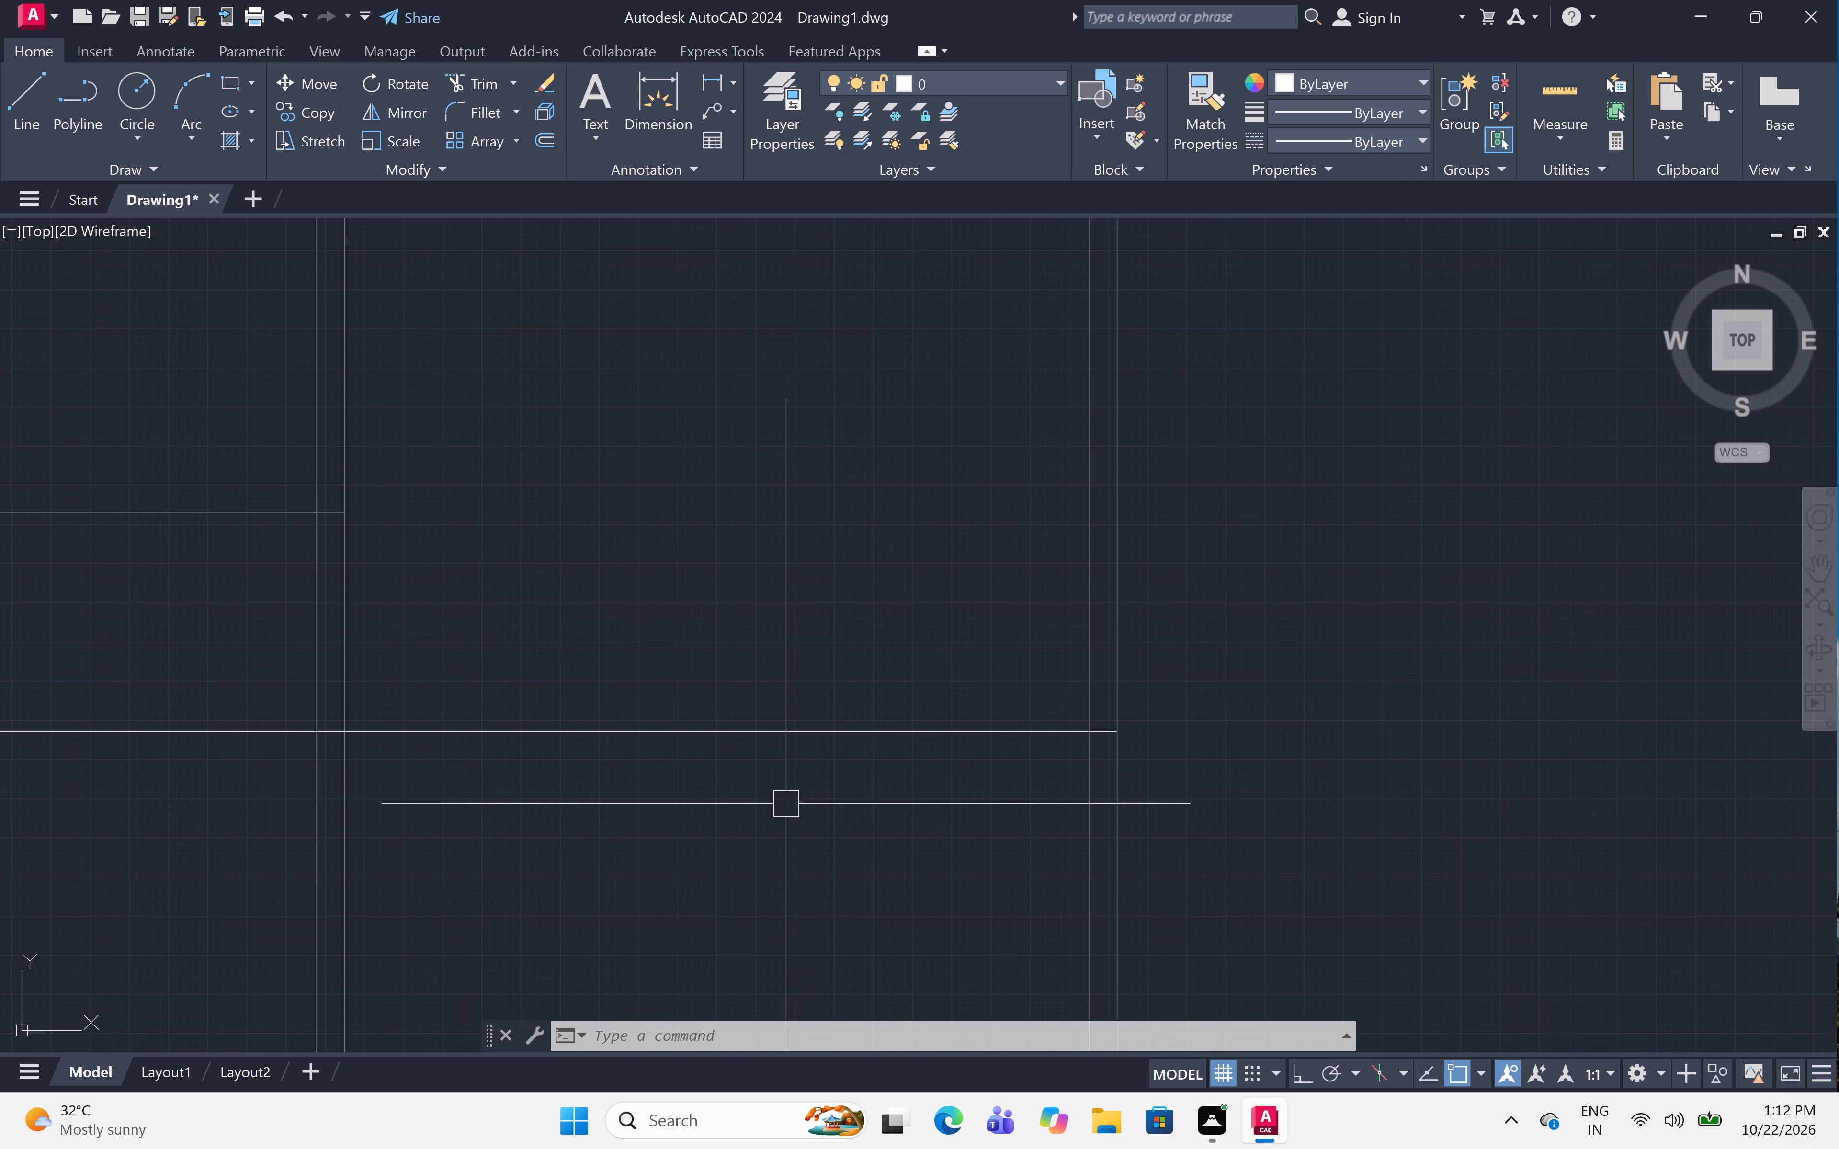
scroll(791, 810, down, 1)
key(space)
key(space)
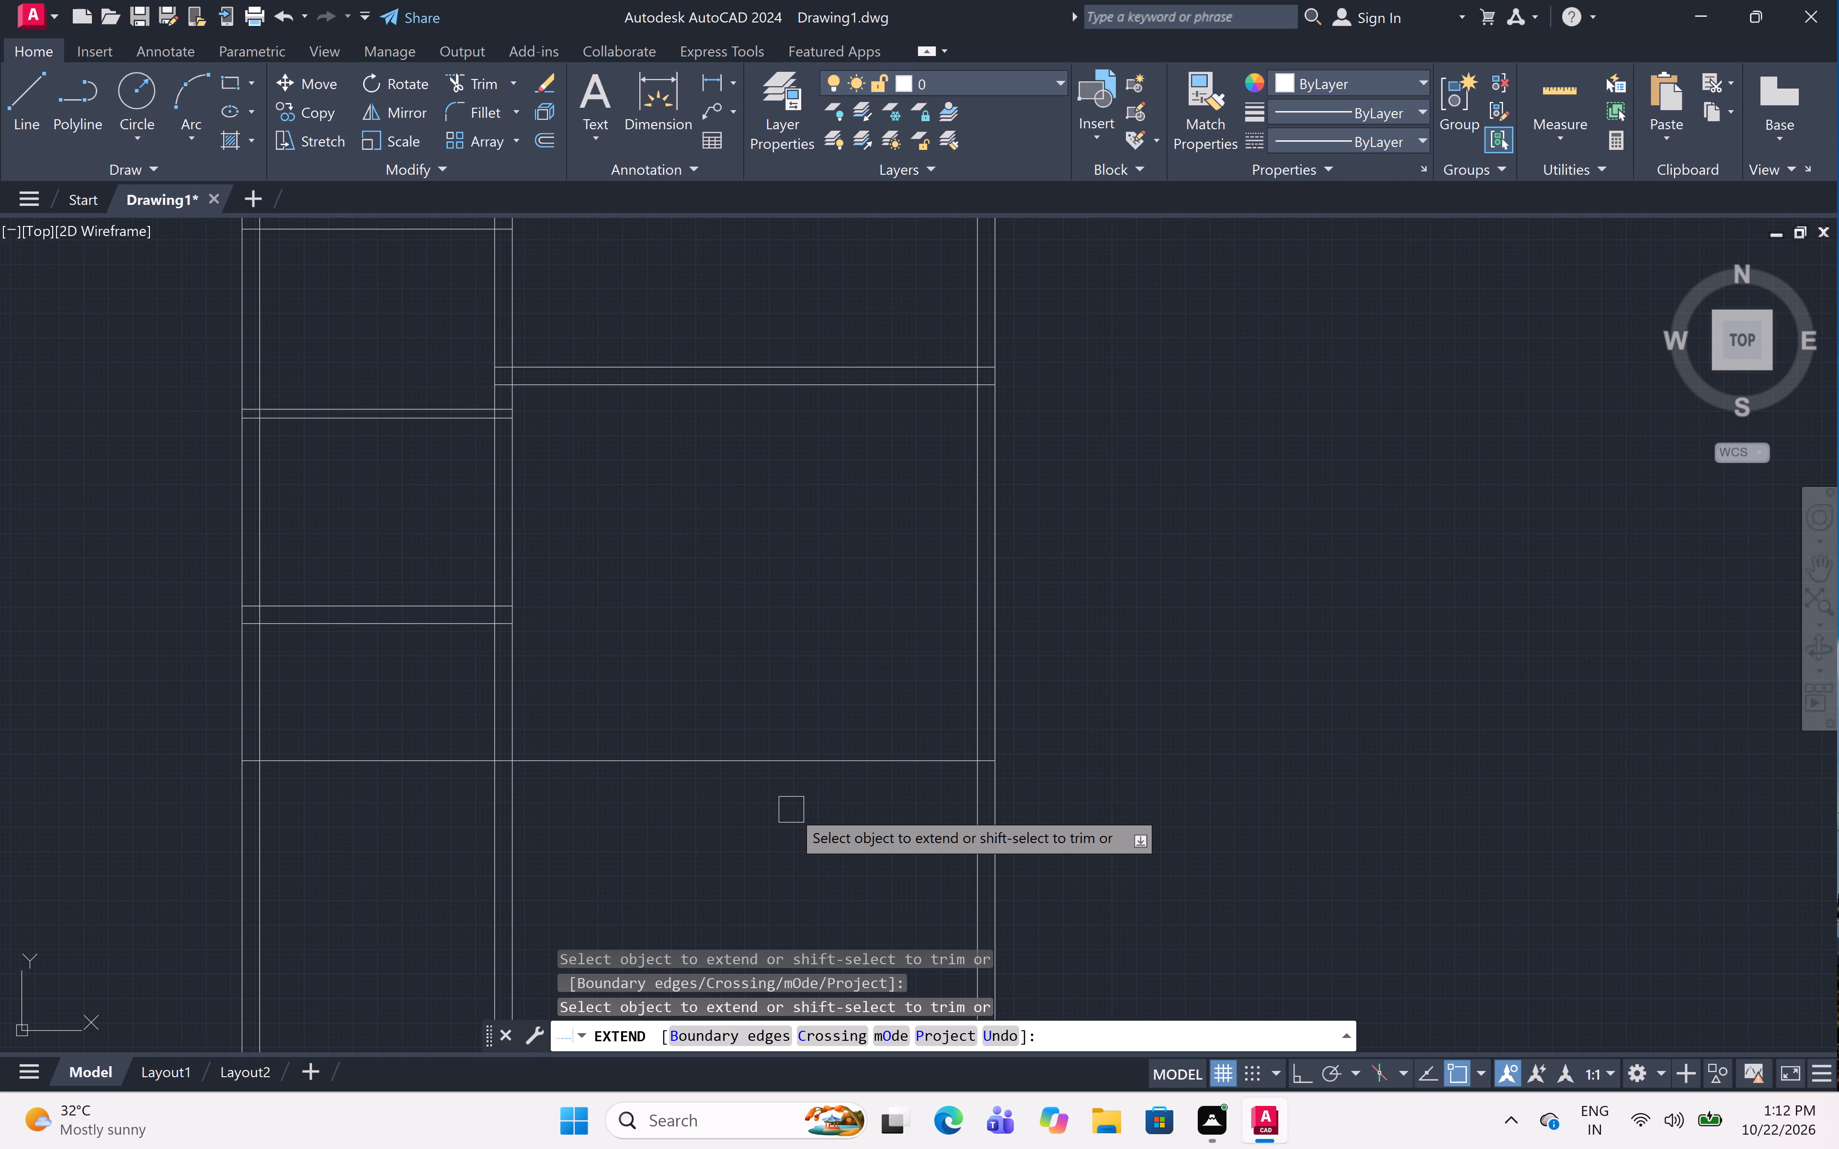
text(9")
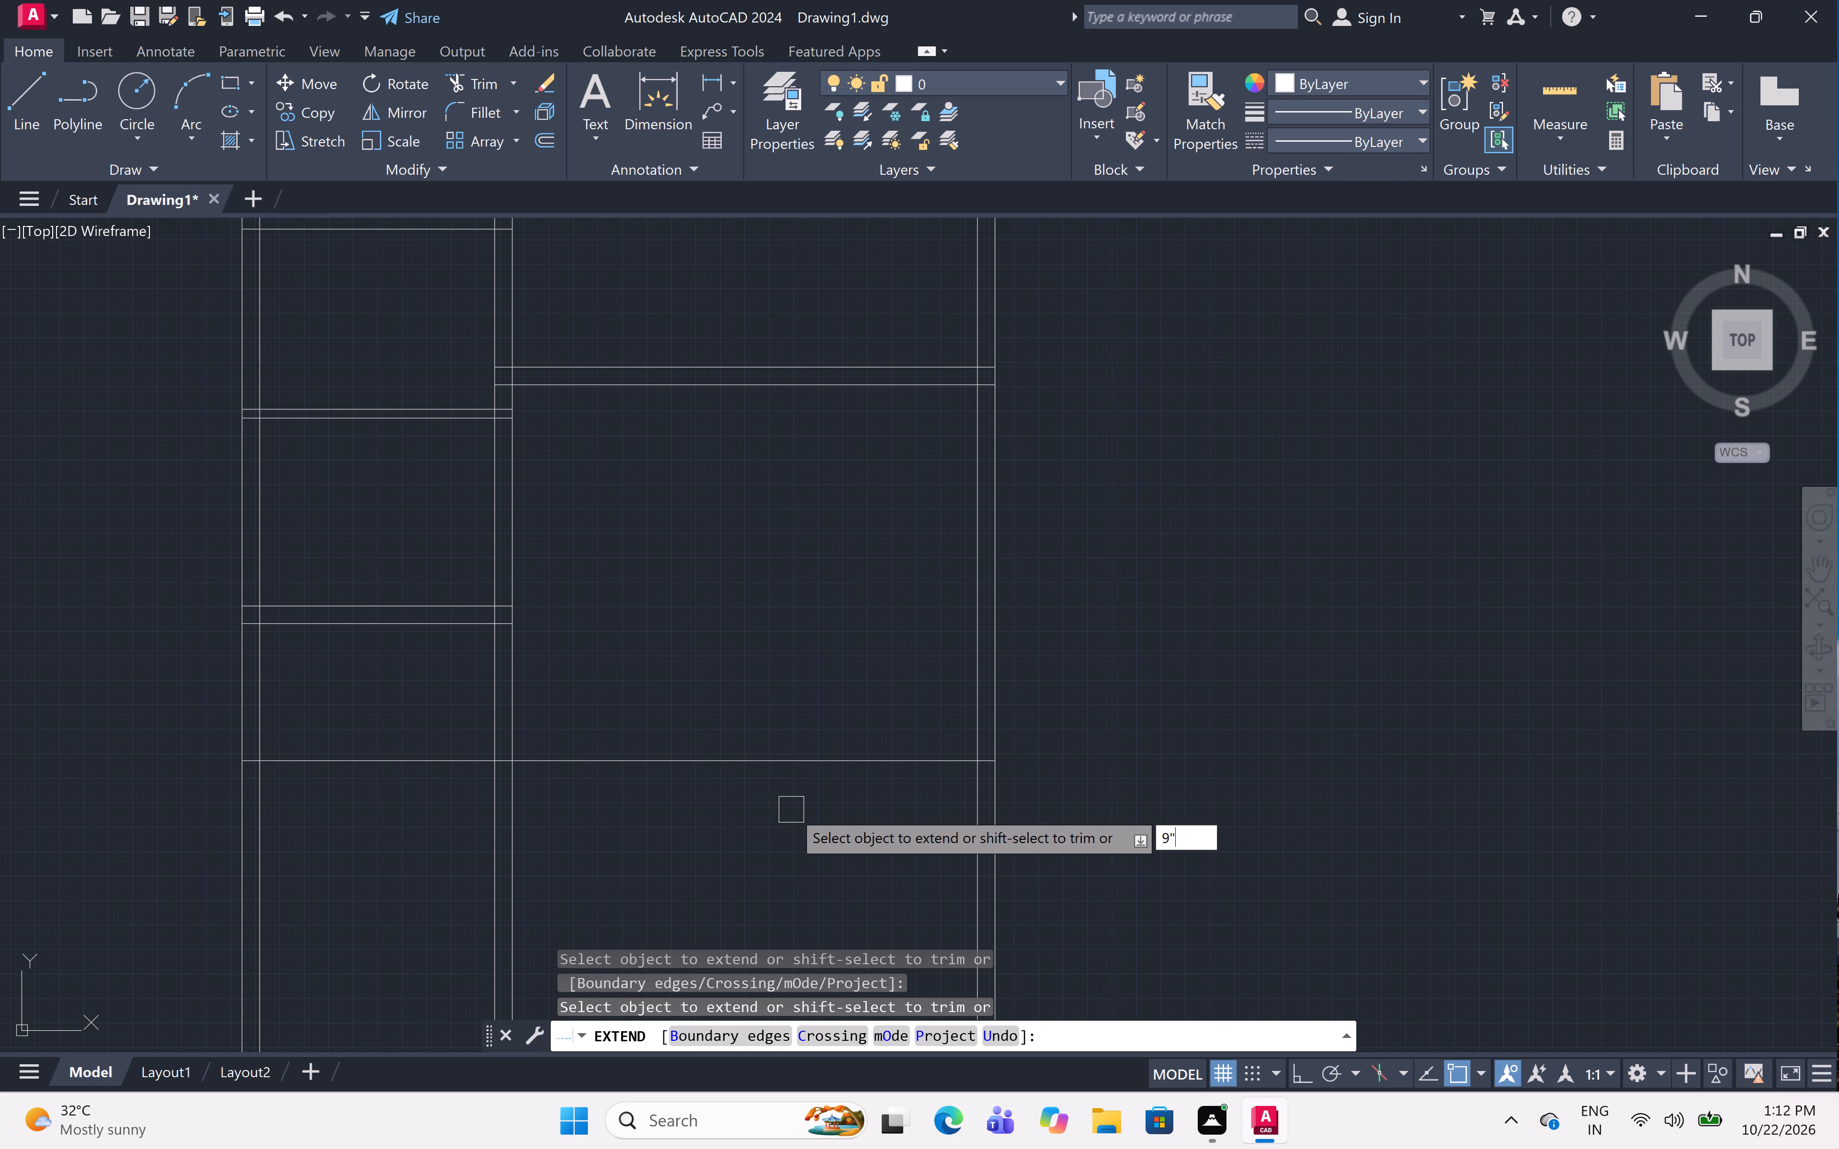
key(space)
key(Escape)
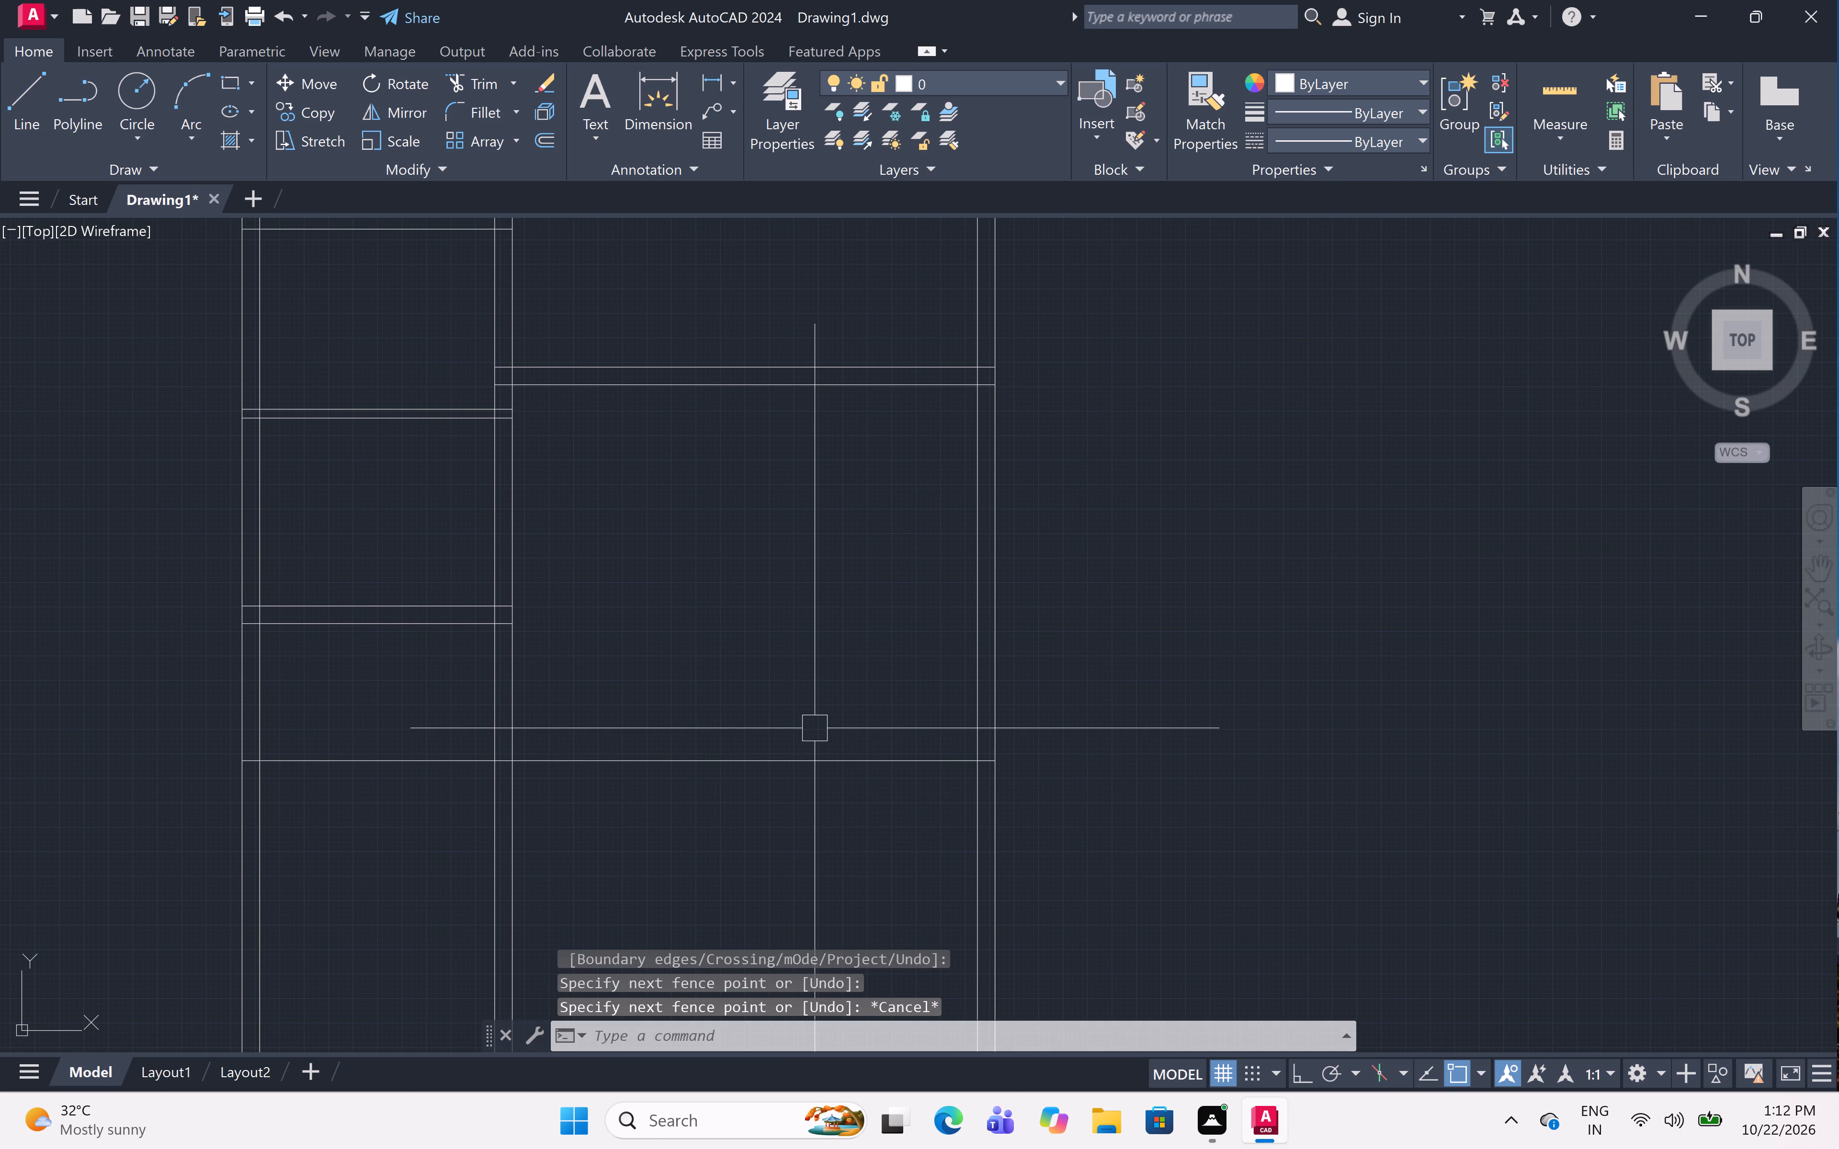
Offset the extended bottom line 9" downward to form the building's bottom wall.
text(off 9")
key(space)
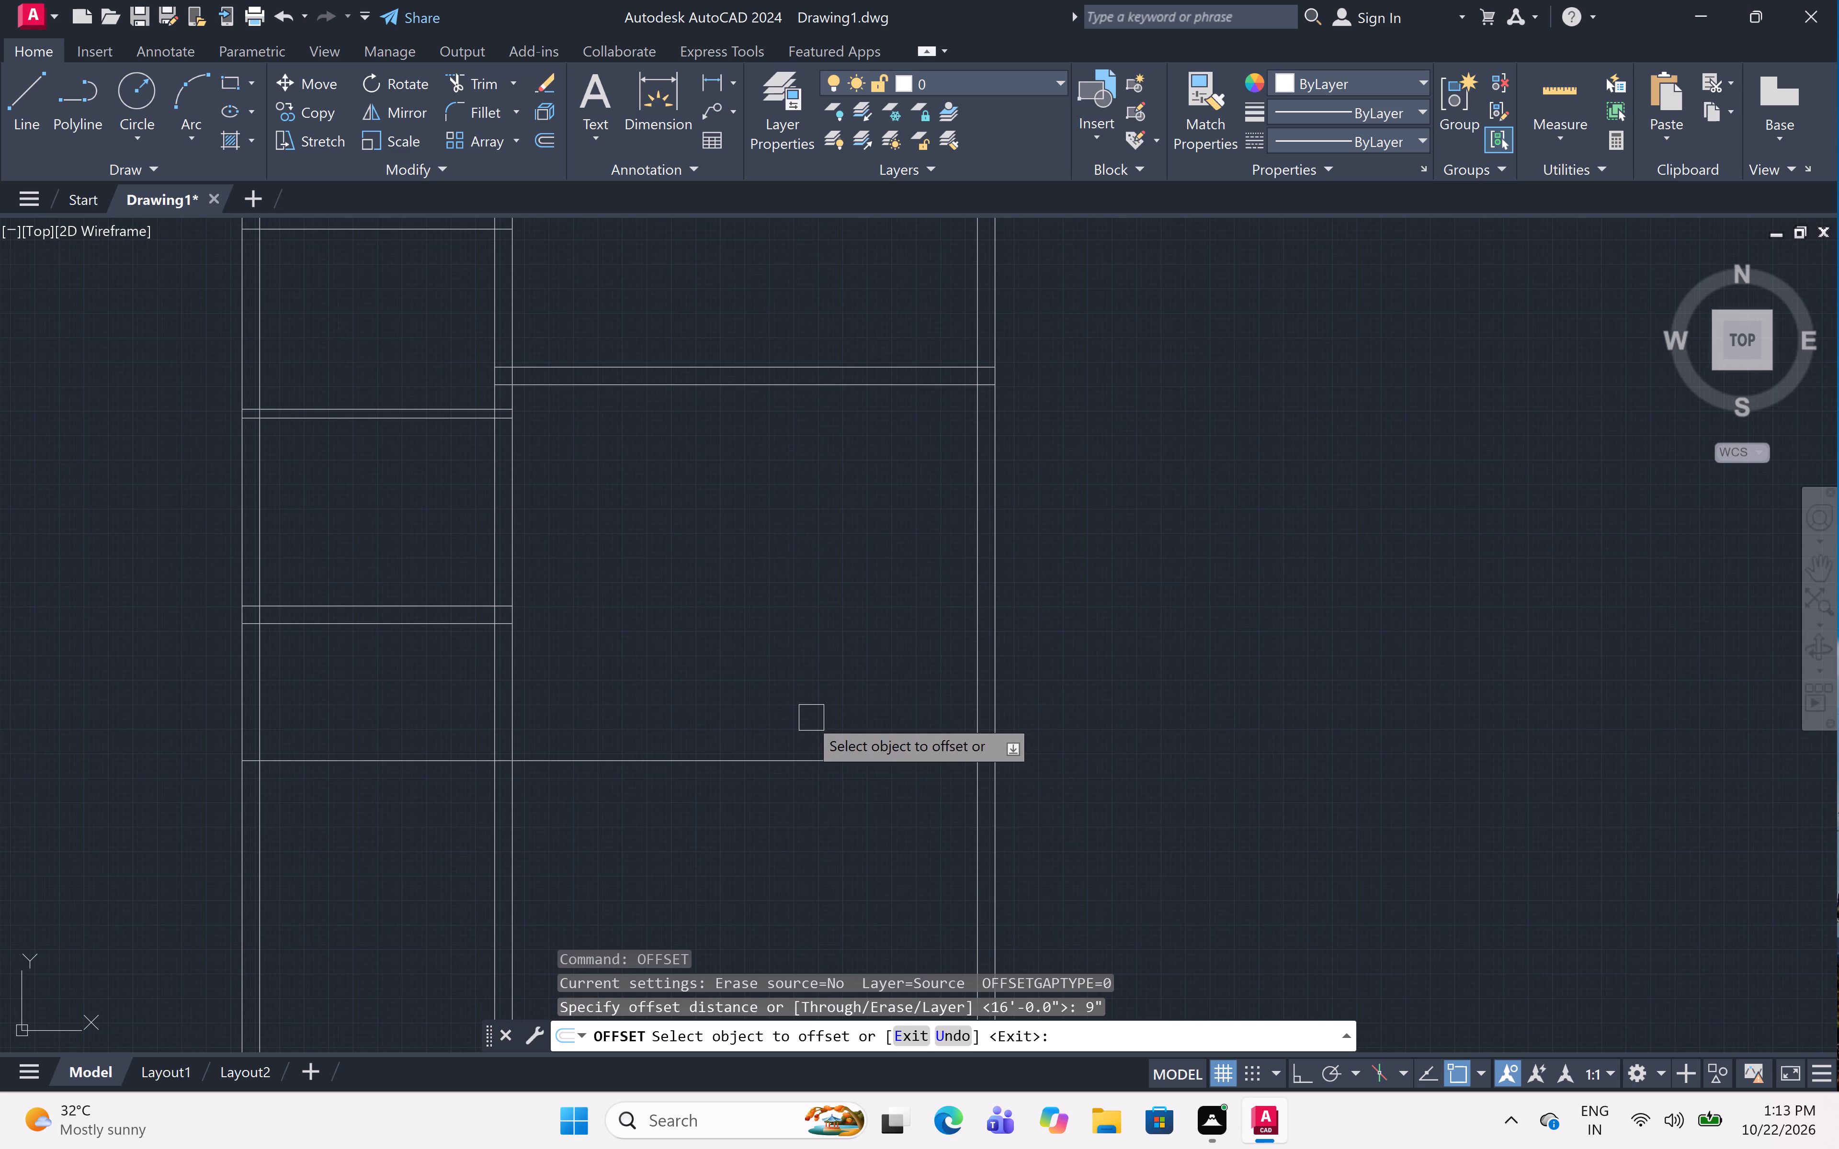
click(668, 761)
click(650, 831)
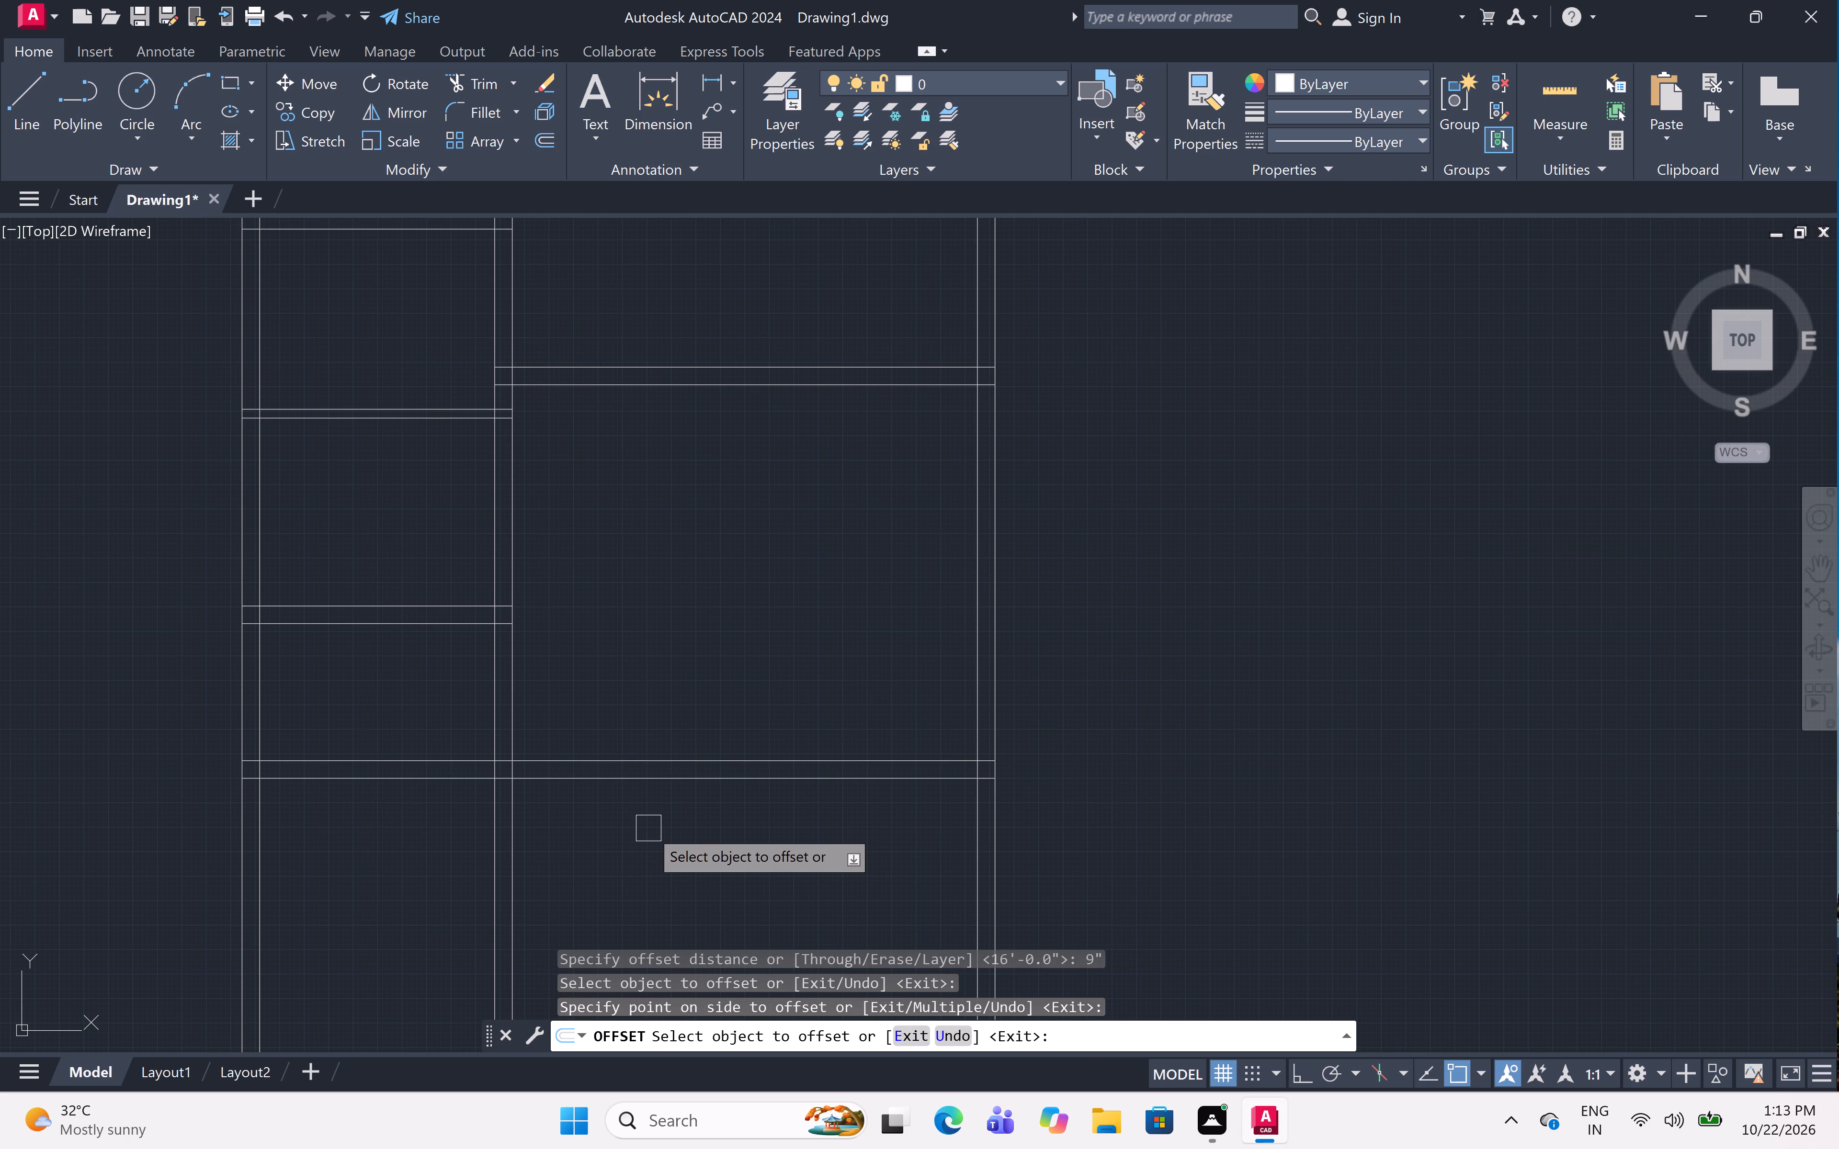
key(Escape)
Trim off all vertical wall lines that project below the new bottom wall.
text(tr)
key(space)
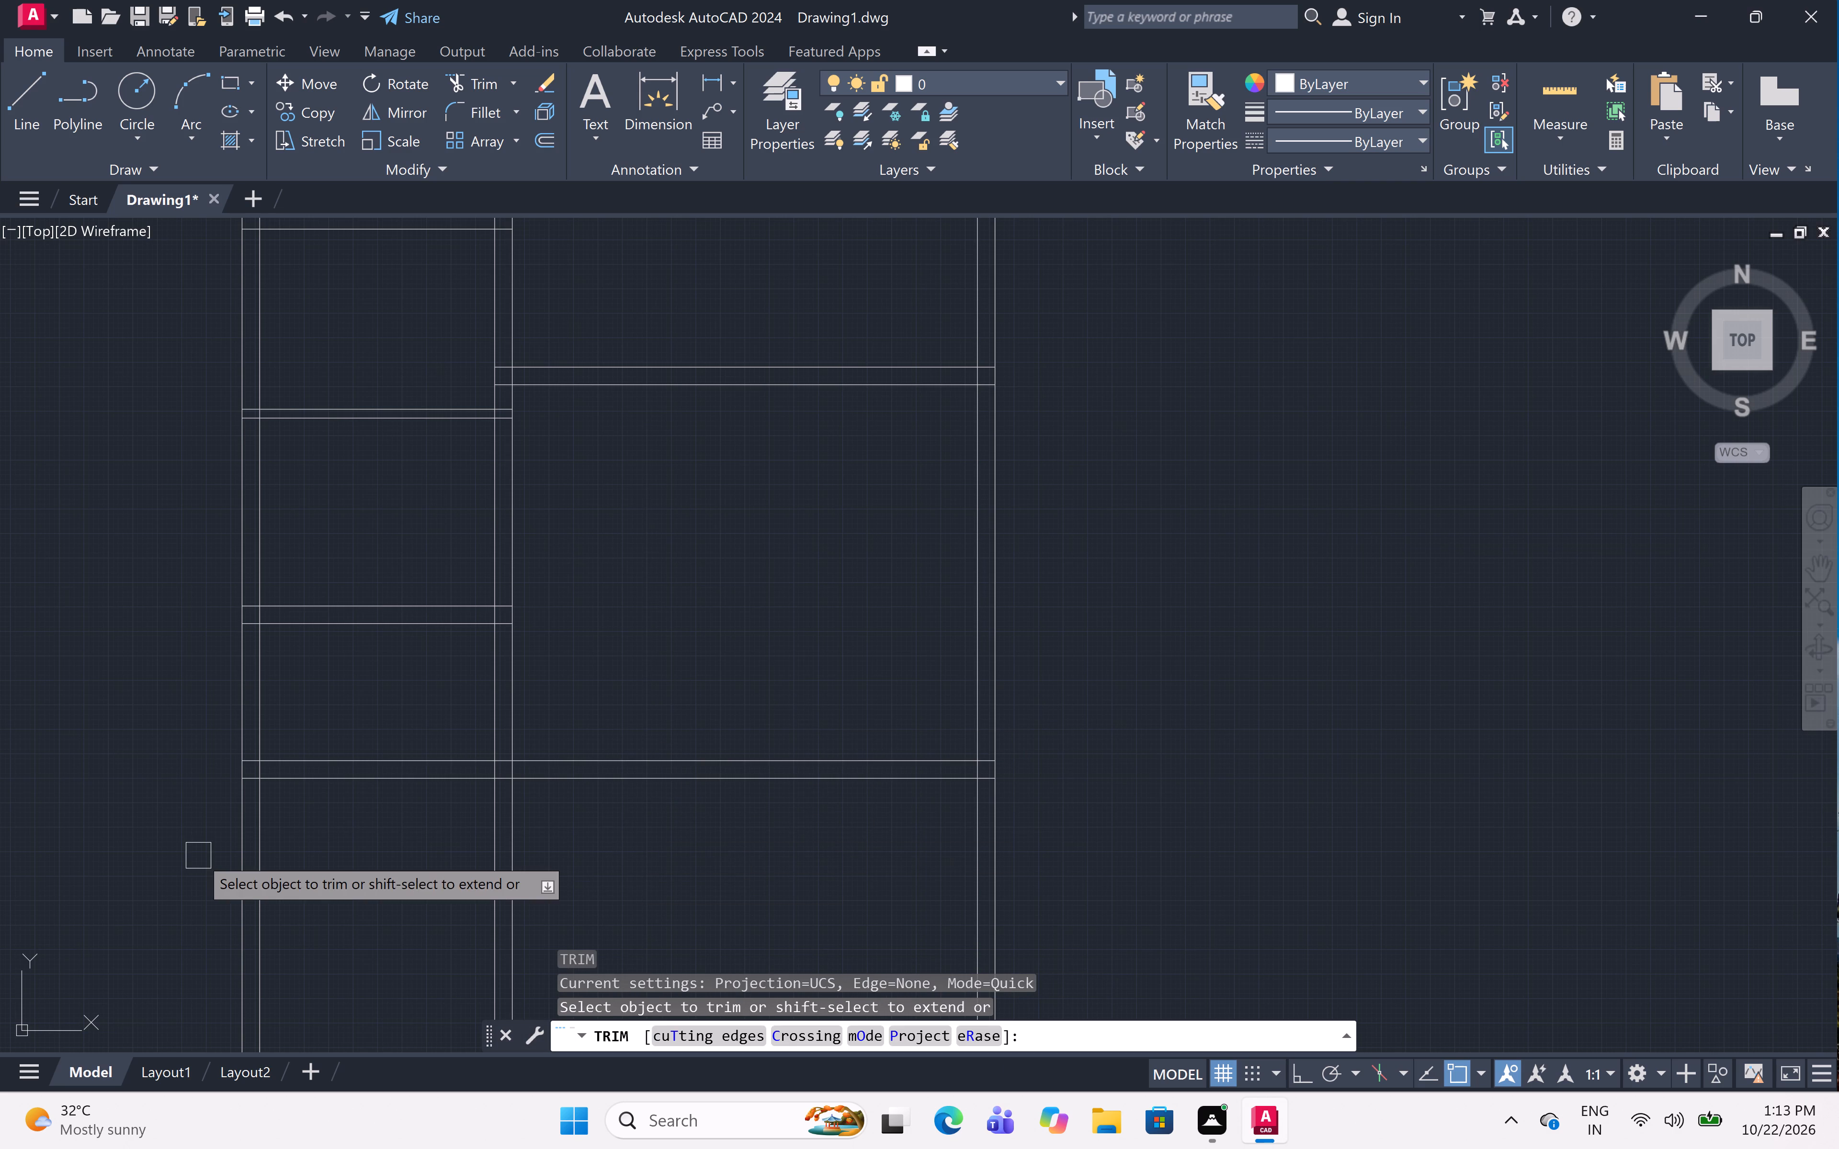
click(171, 855)
click(1285, 890)
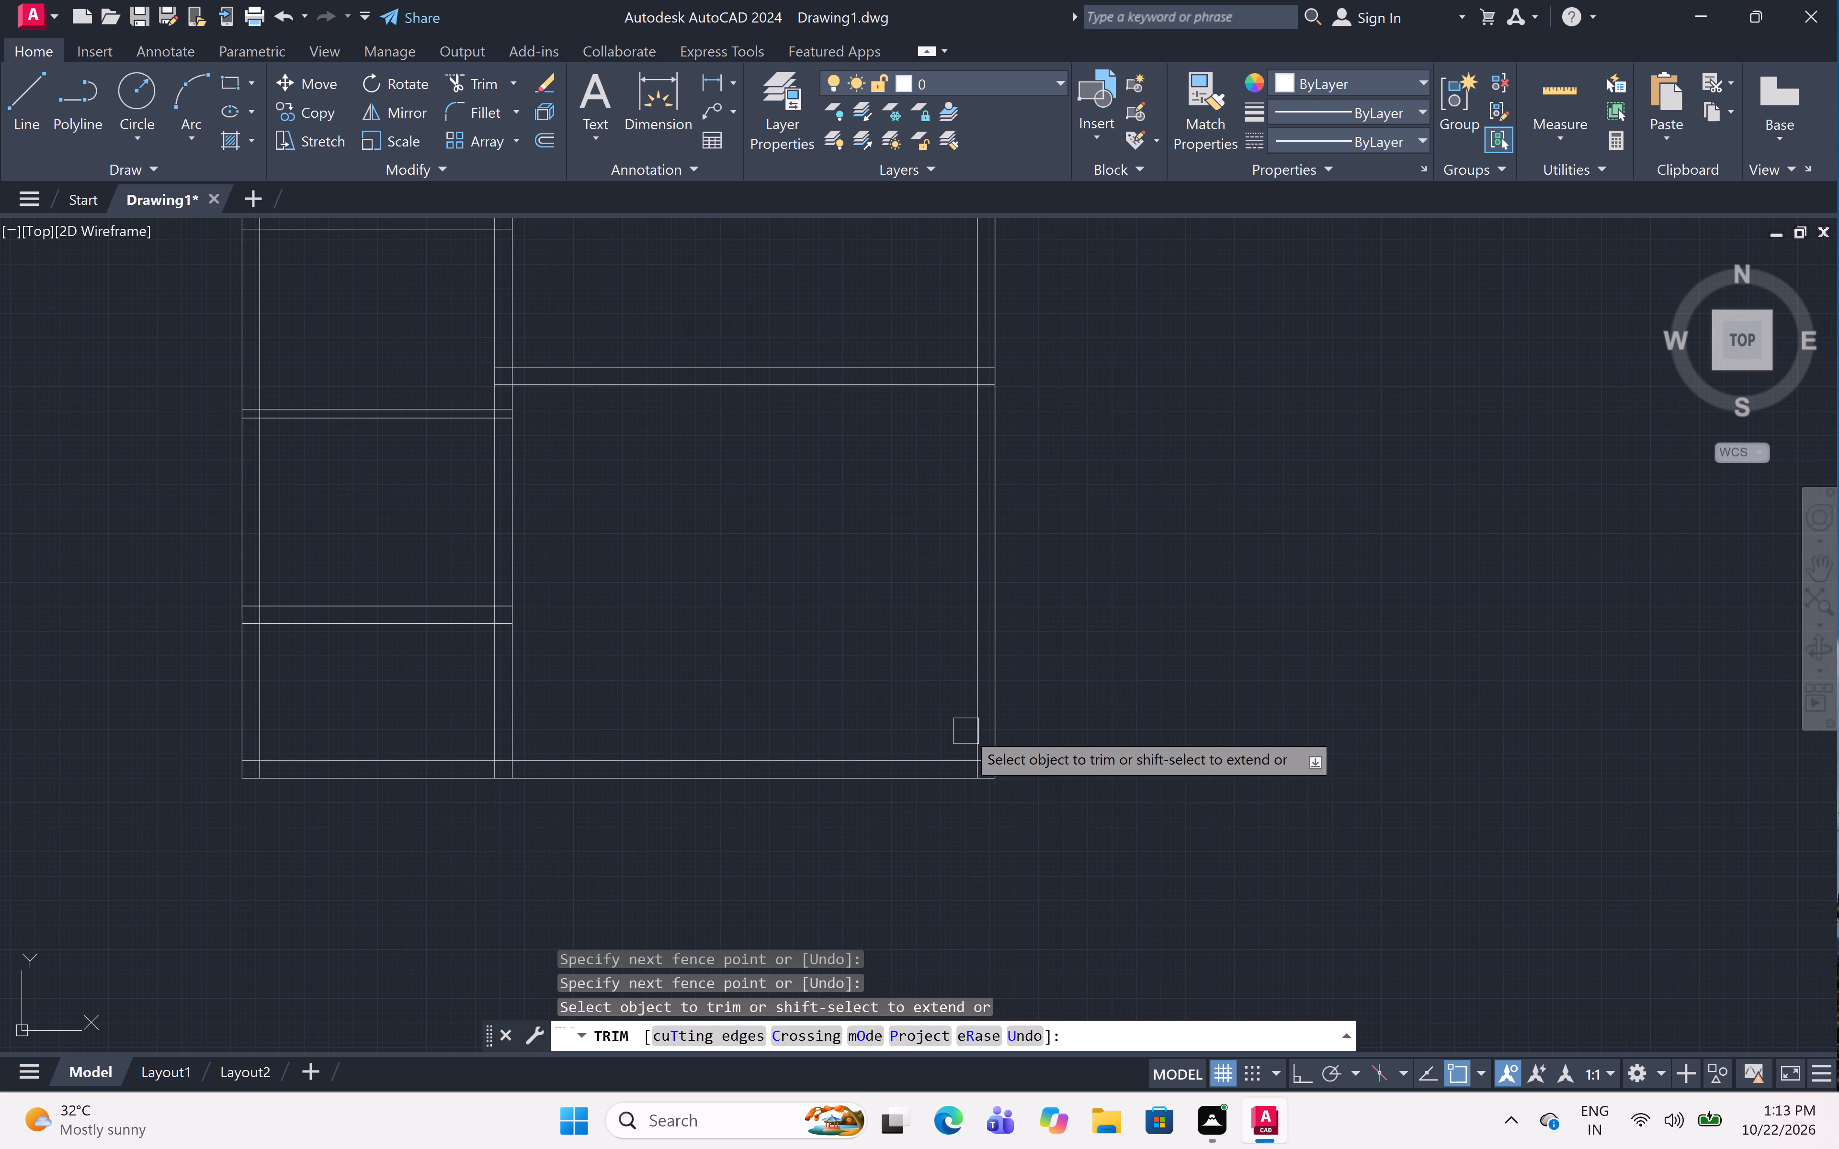
Open up the bottom-right space by trimming the inner lines of its right and bottom walls and the middle wall below the left column's lowest 9" wall.
click(967, 729)
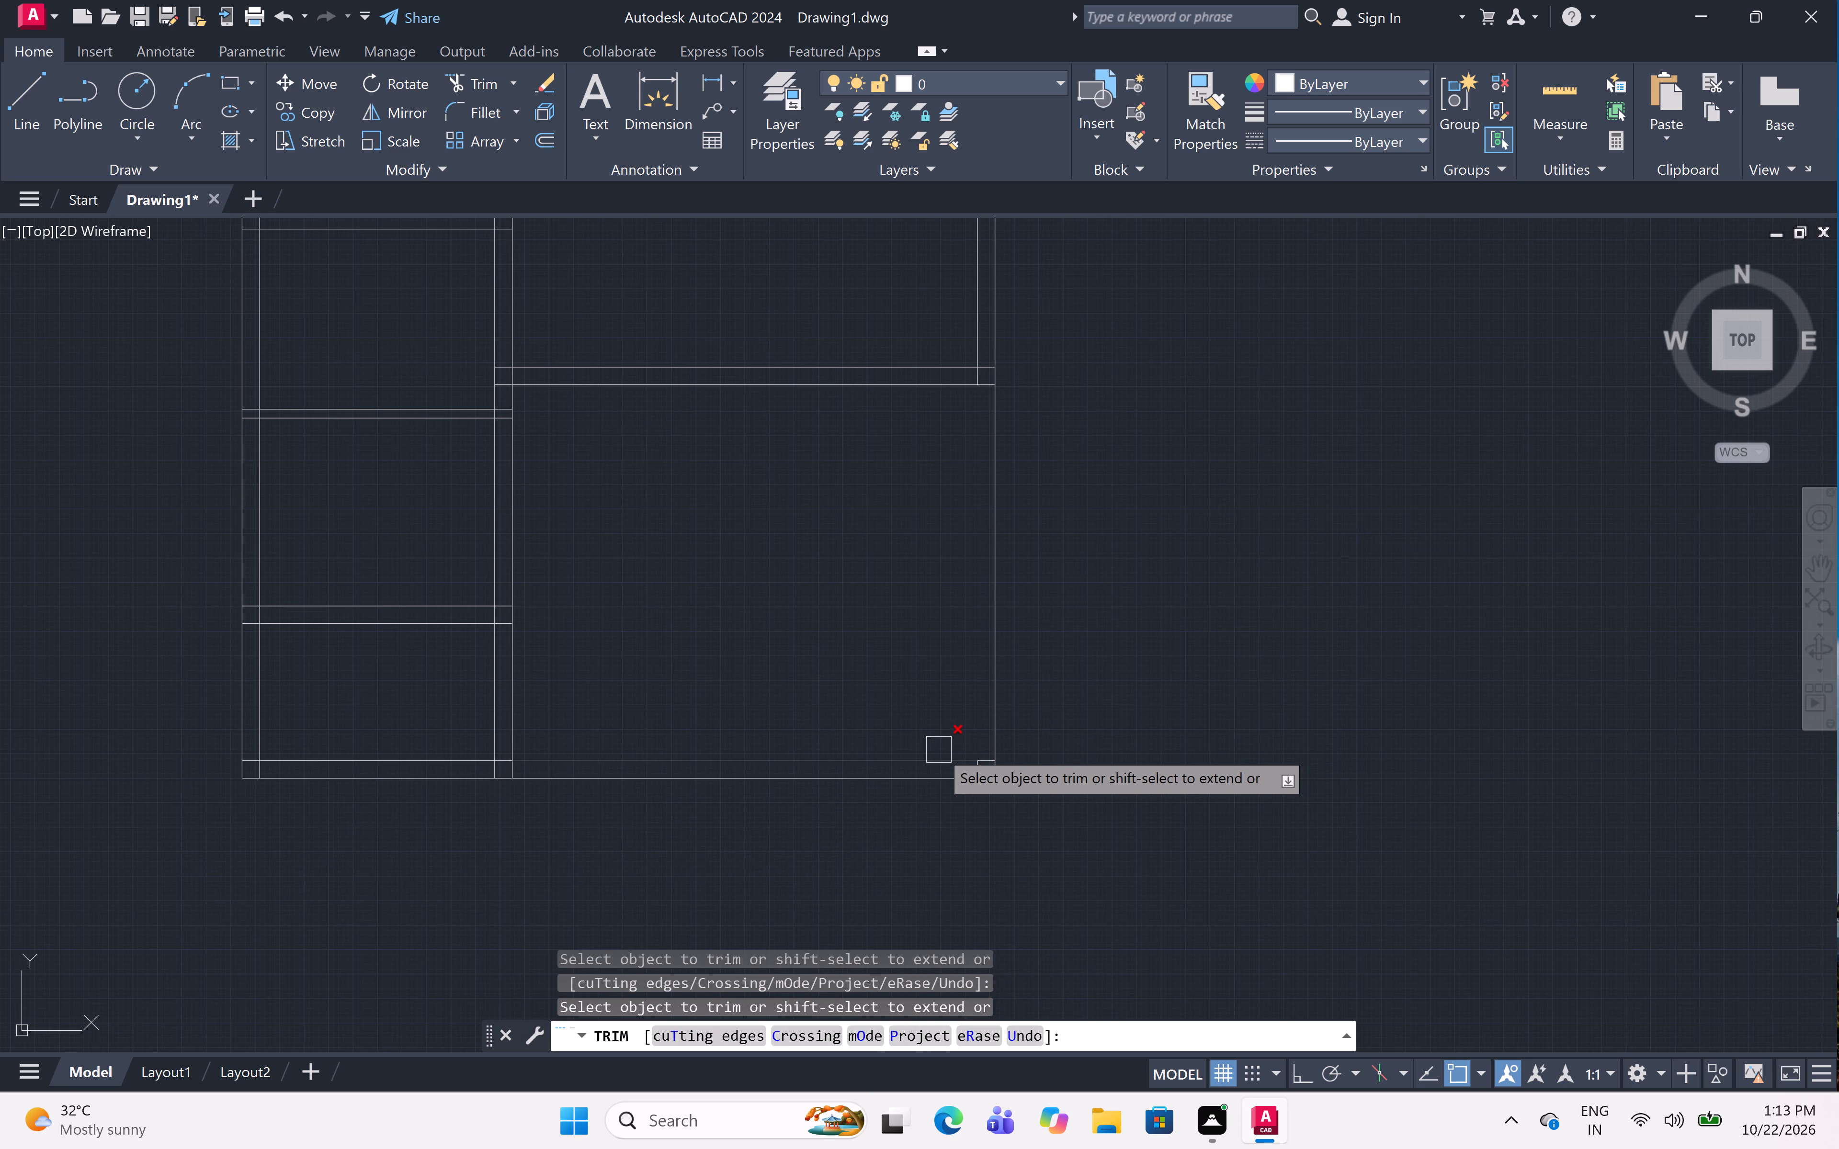
click(937, 749)
scroll(911, 658, down, 1)
middle_drag(911, 657, 945, 736)
scroll(658, 758, up, 4)
click(662, 770)
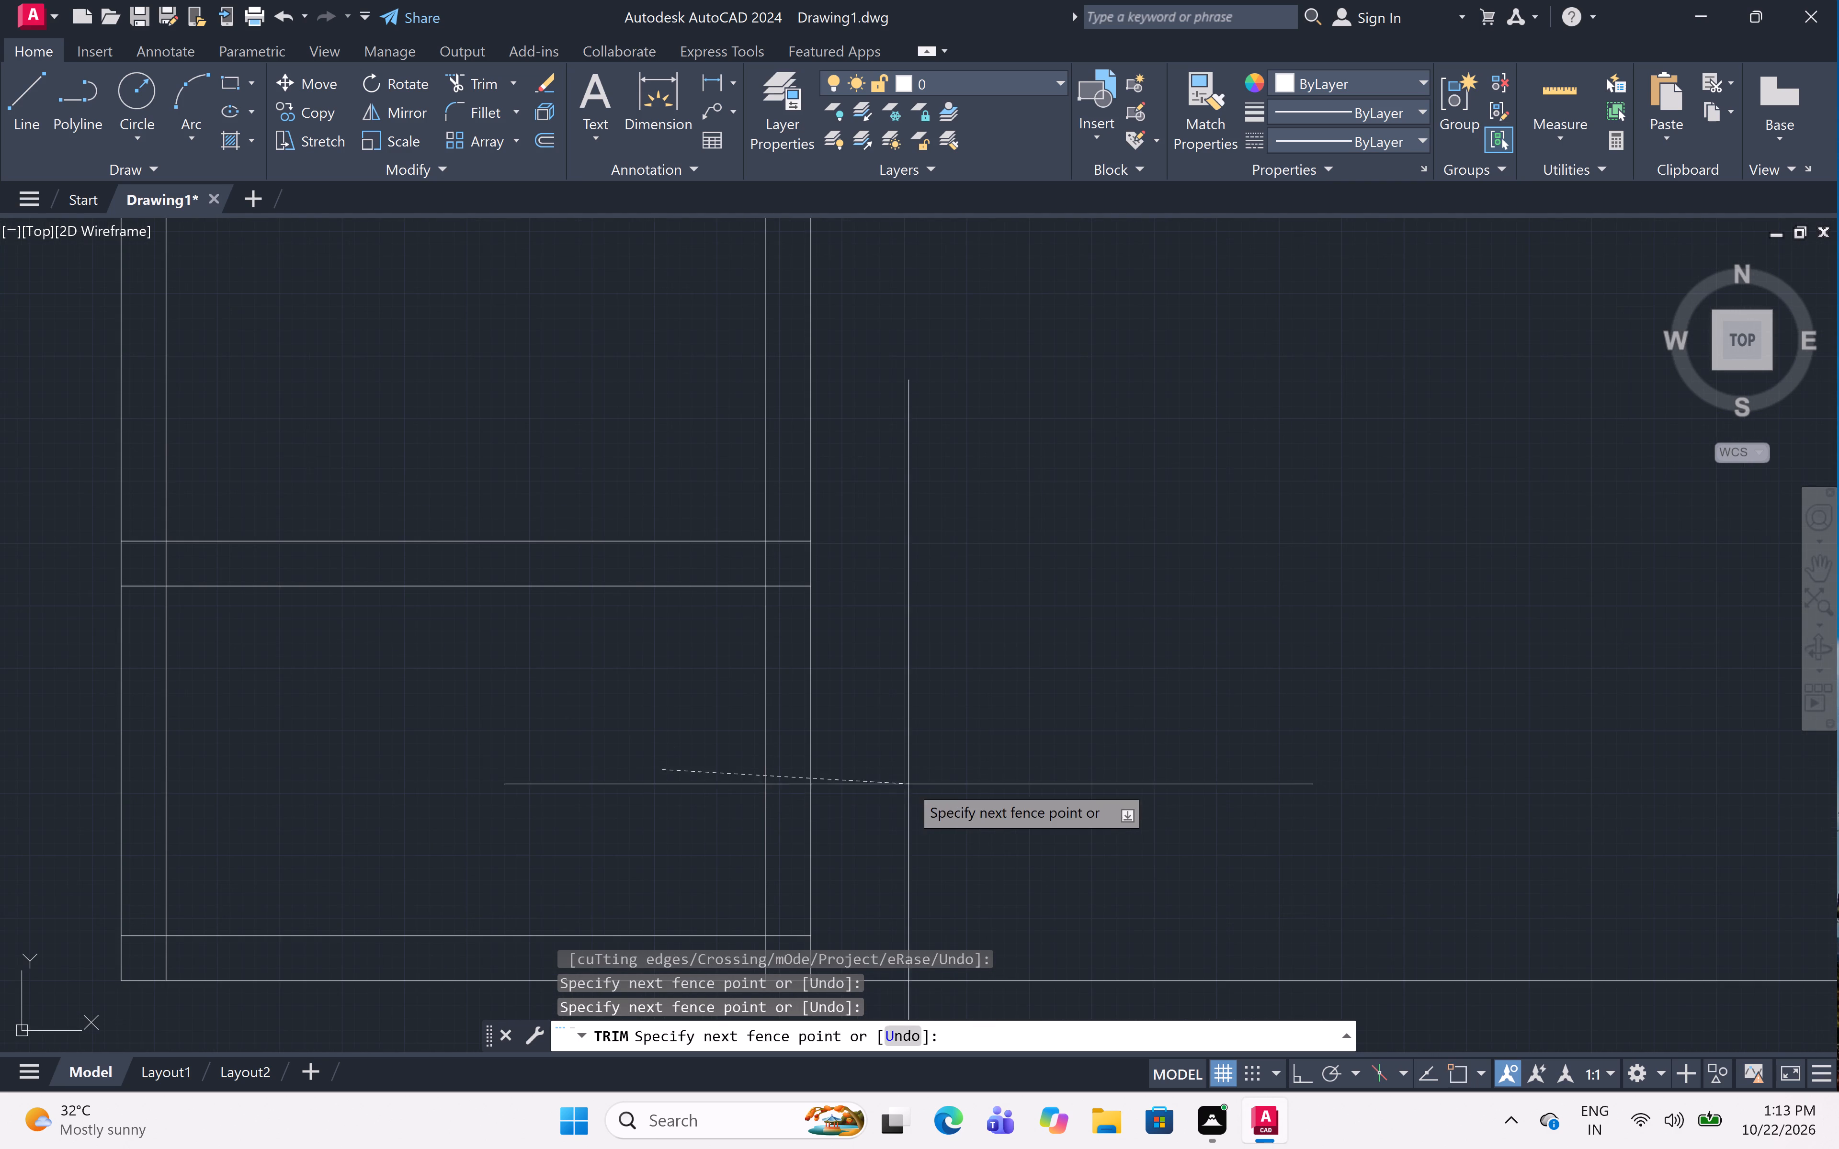
click(908, 784)
scroll(995, 700, down, 3)
middle_drag(995, 700, 1058, 571)
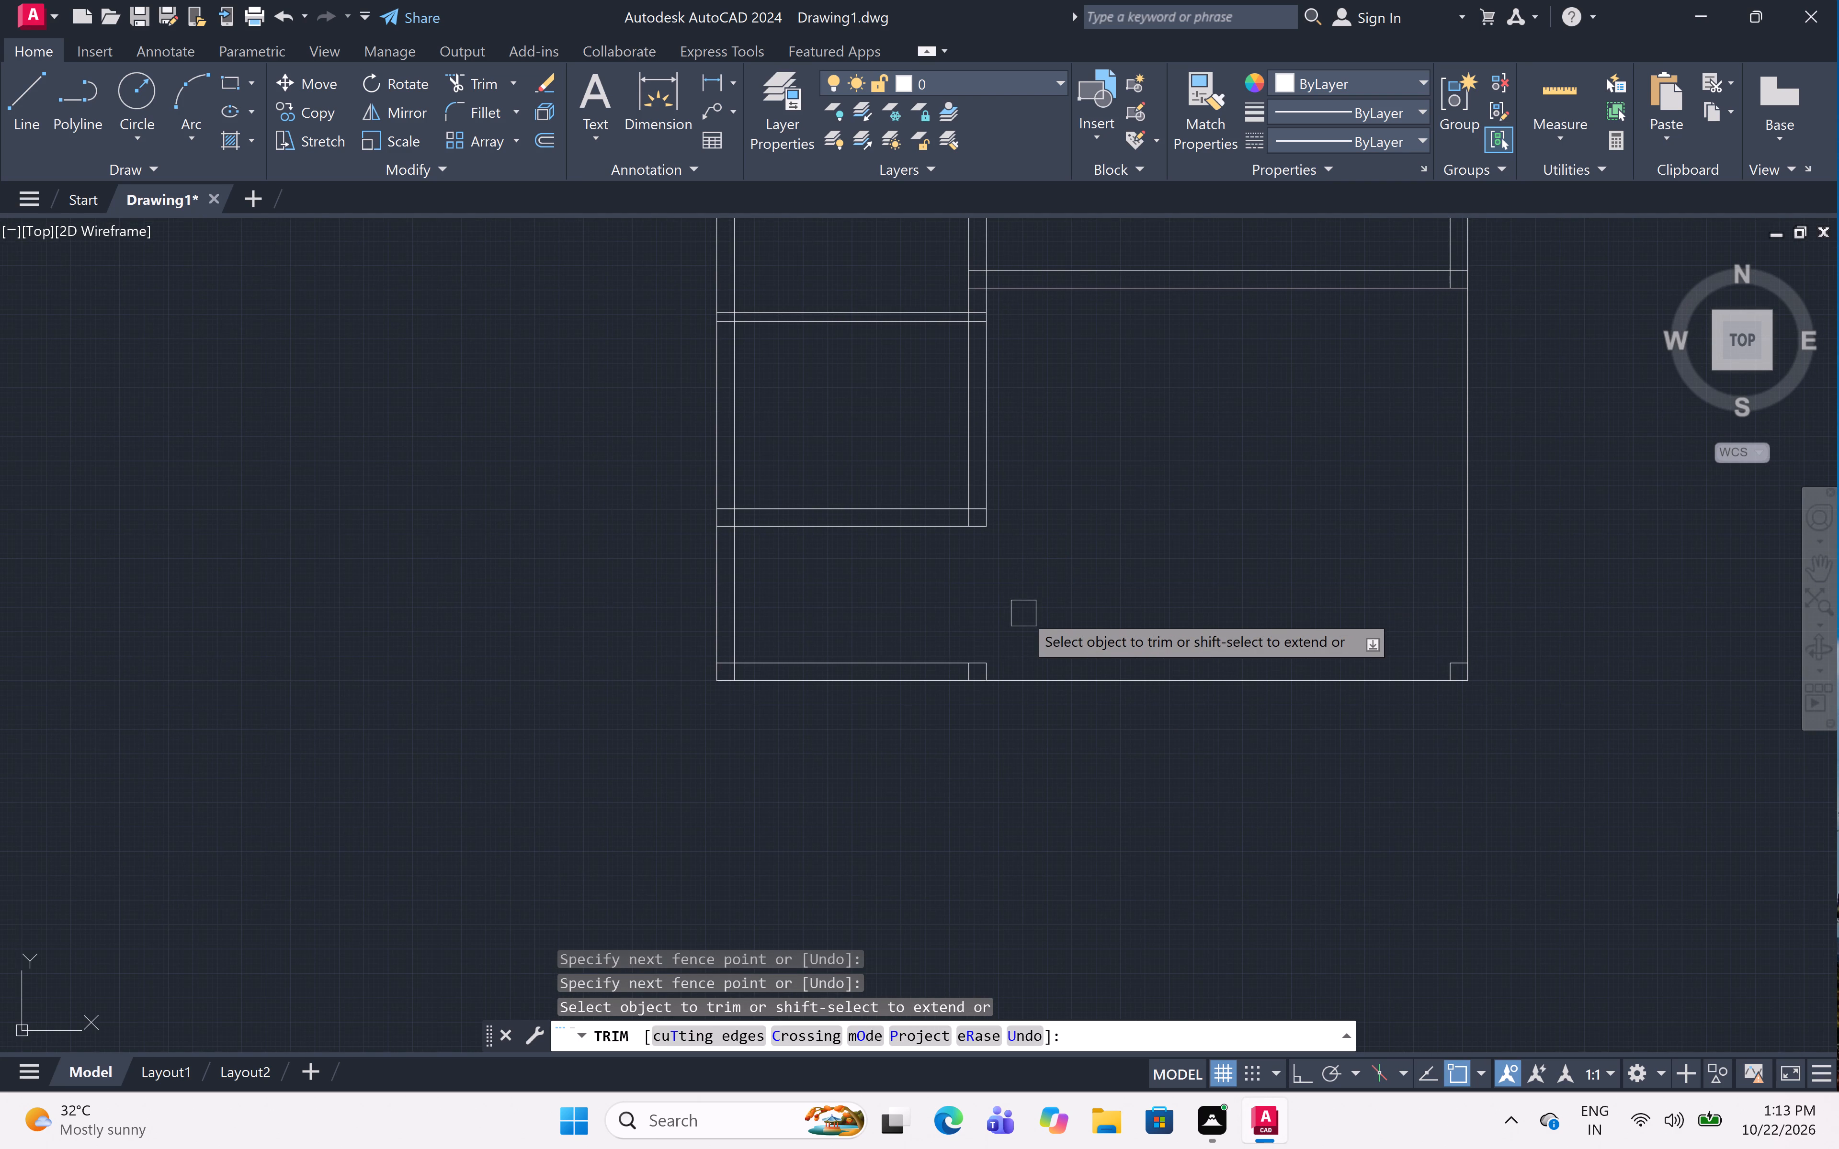
Examine the overall wall layout and the top wall of the top-left room.
scroll(1062, 603, down, 1)
middle_drag(1062, 603, 986, 885)
scroll(1012, 815, down, 1)
middle_drag(1012, 815, 1026, 745)
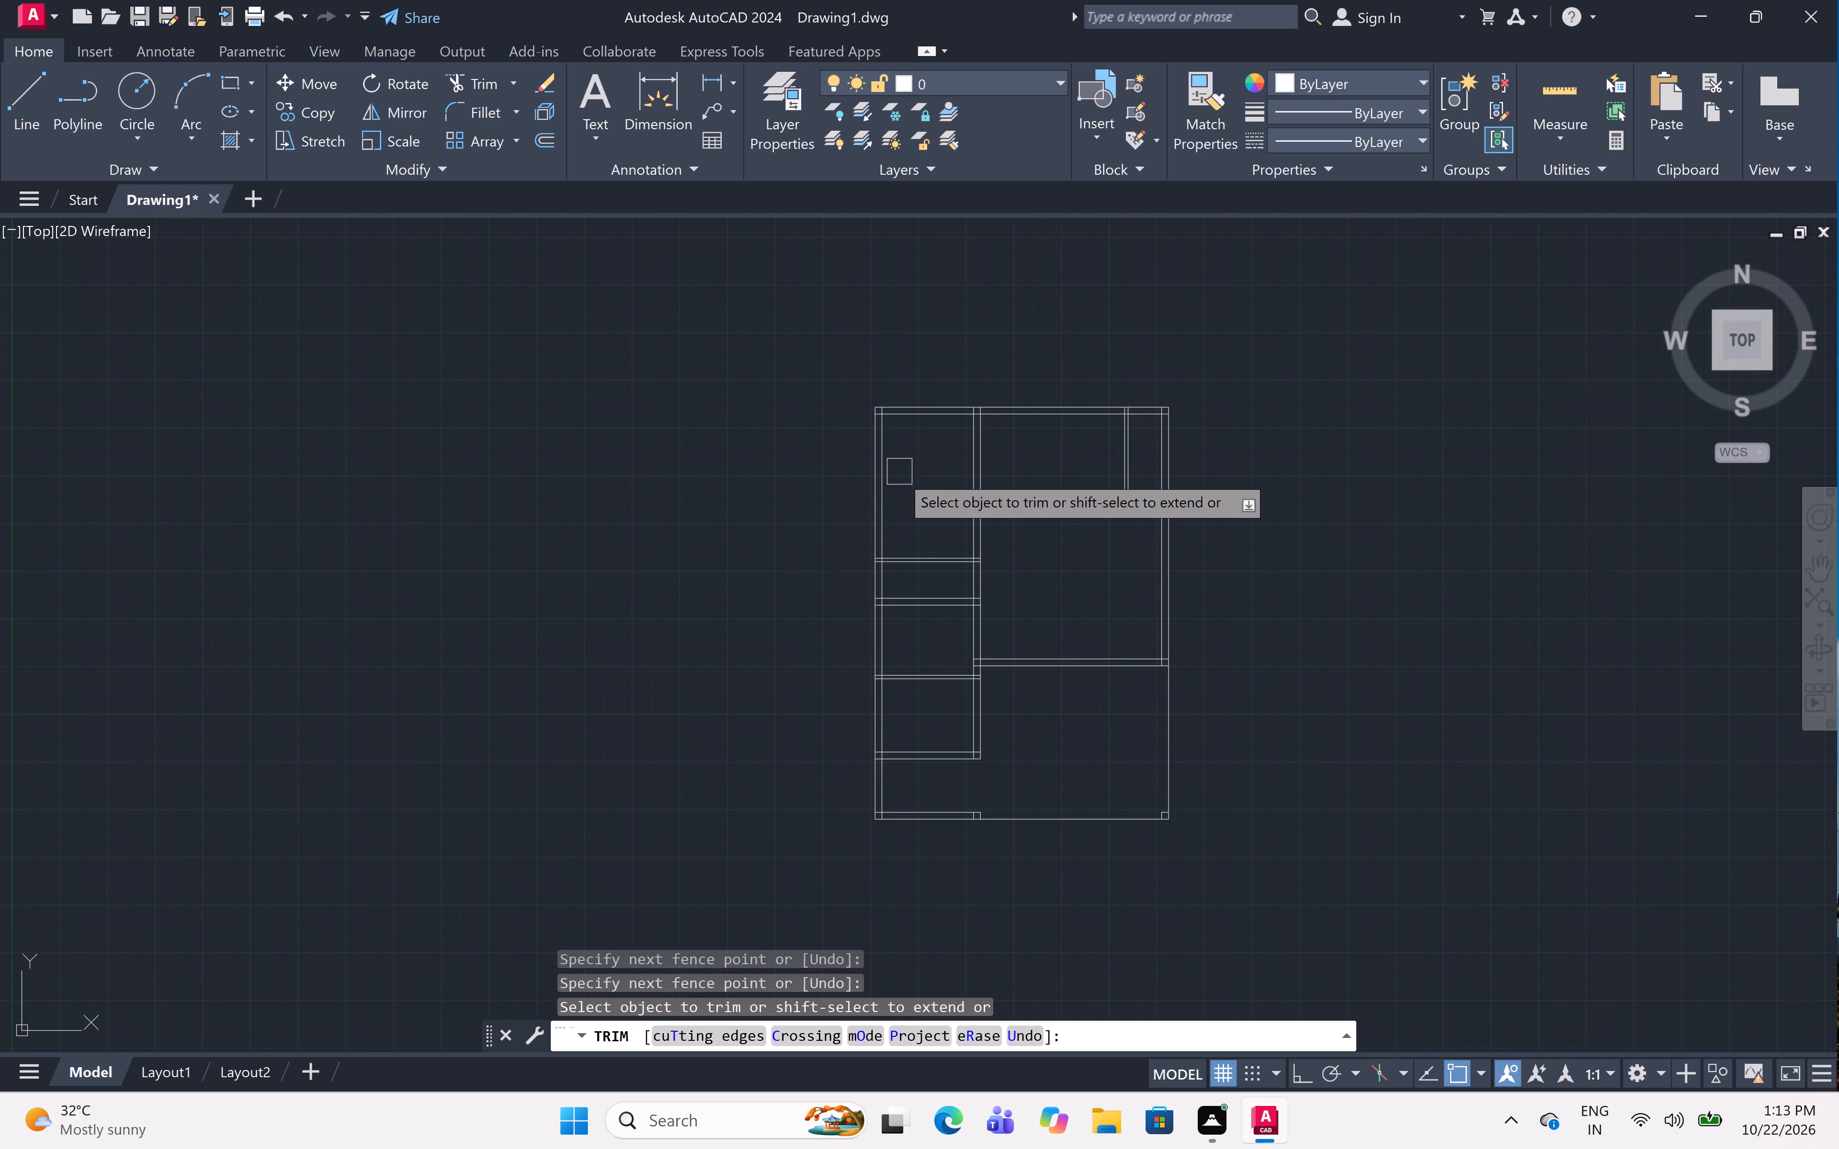
scroll(1116, 545, up, 4)
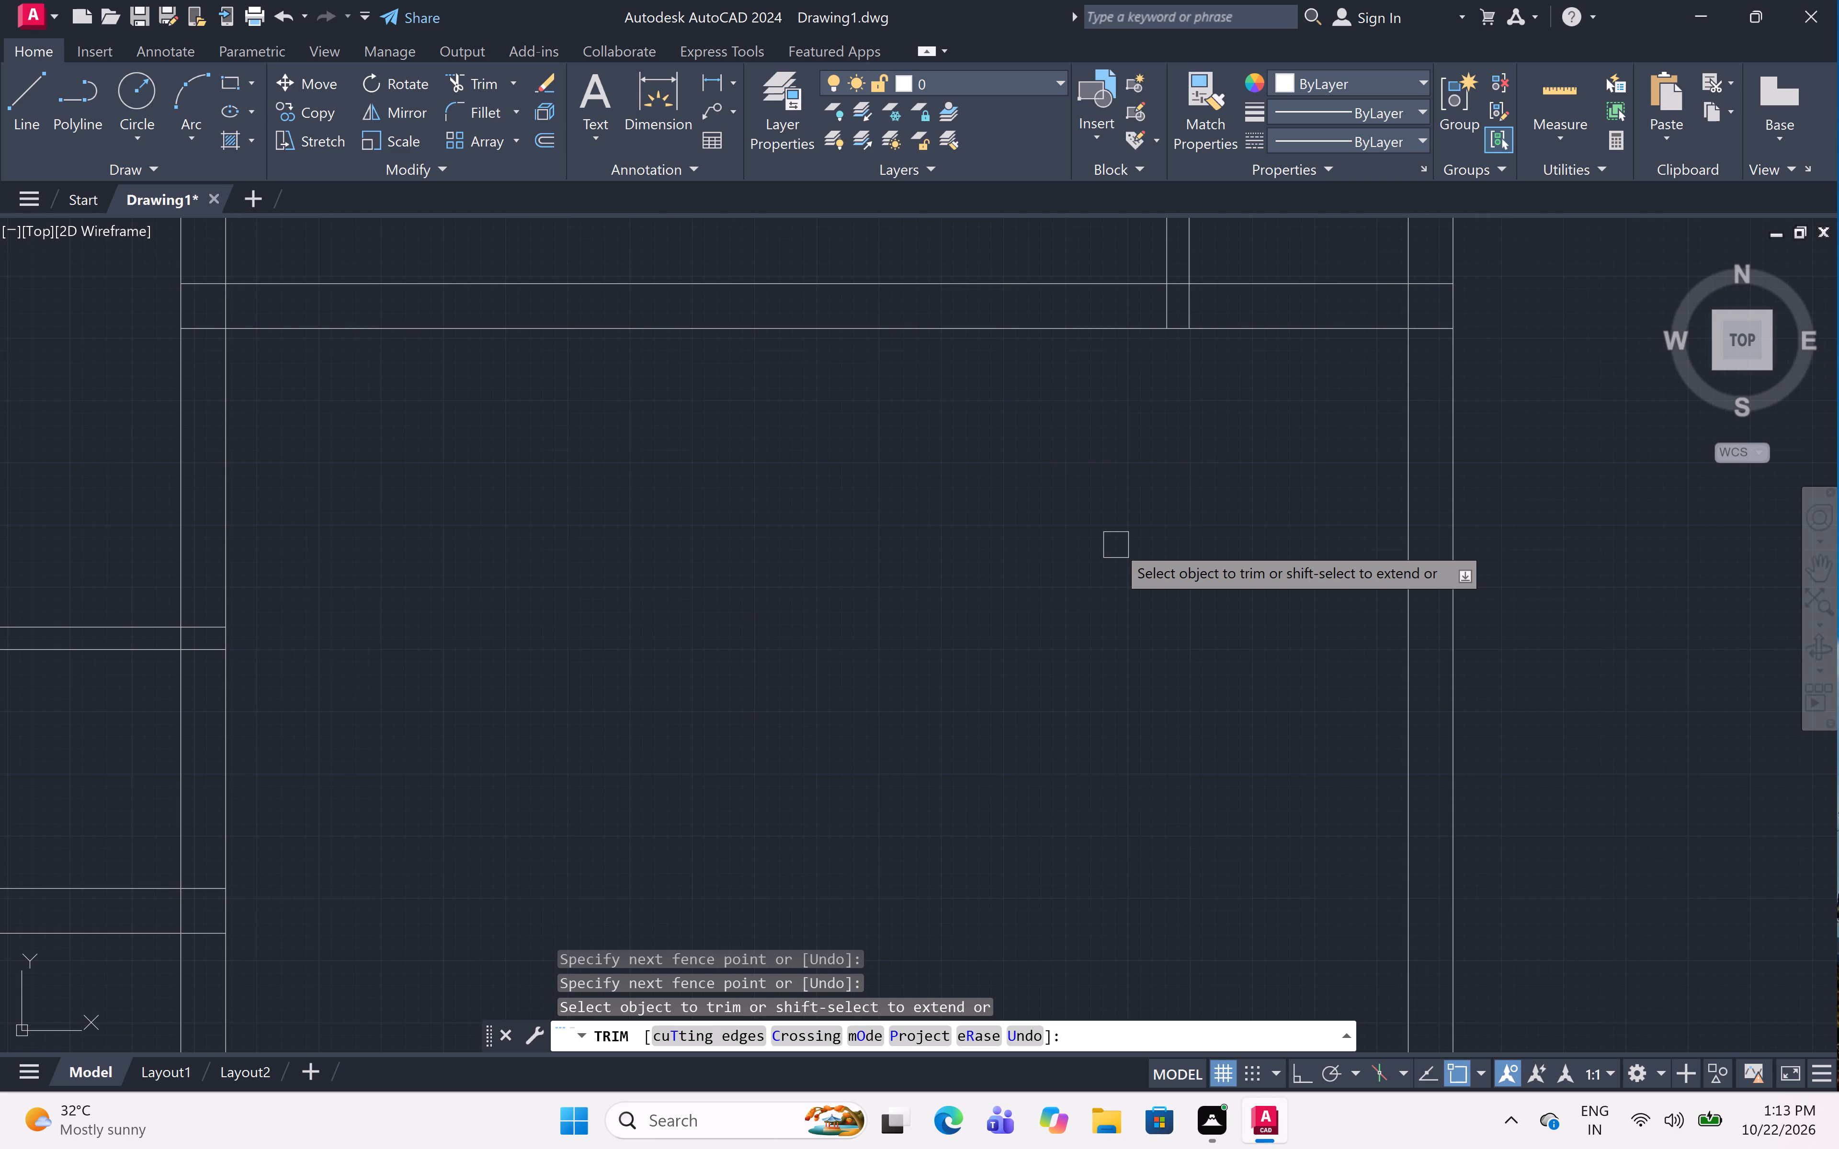
scroll(1116, 545, down, 1)
middle_drag(1116, 545, 1080, 777)
scroll(1063, 674, down, 3)
middle_drag(1060, 771, 1129, 642)
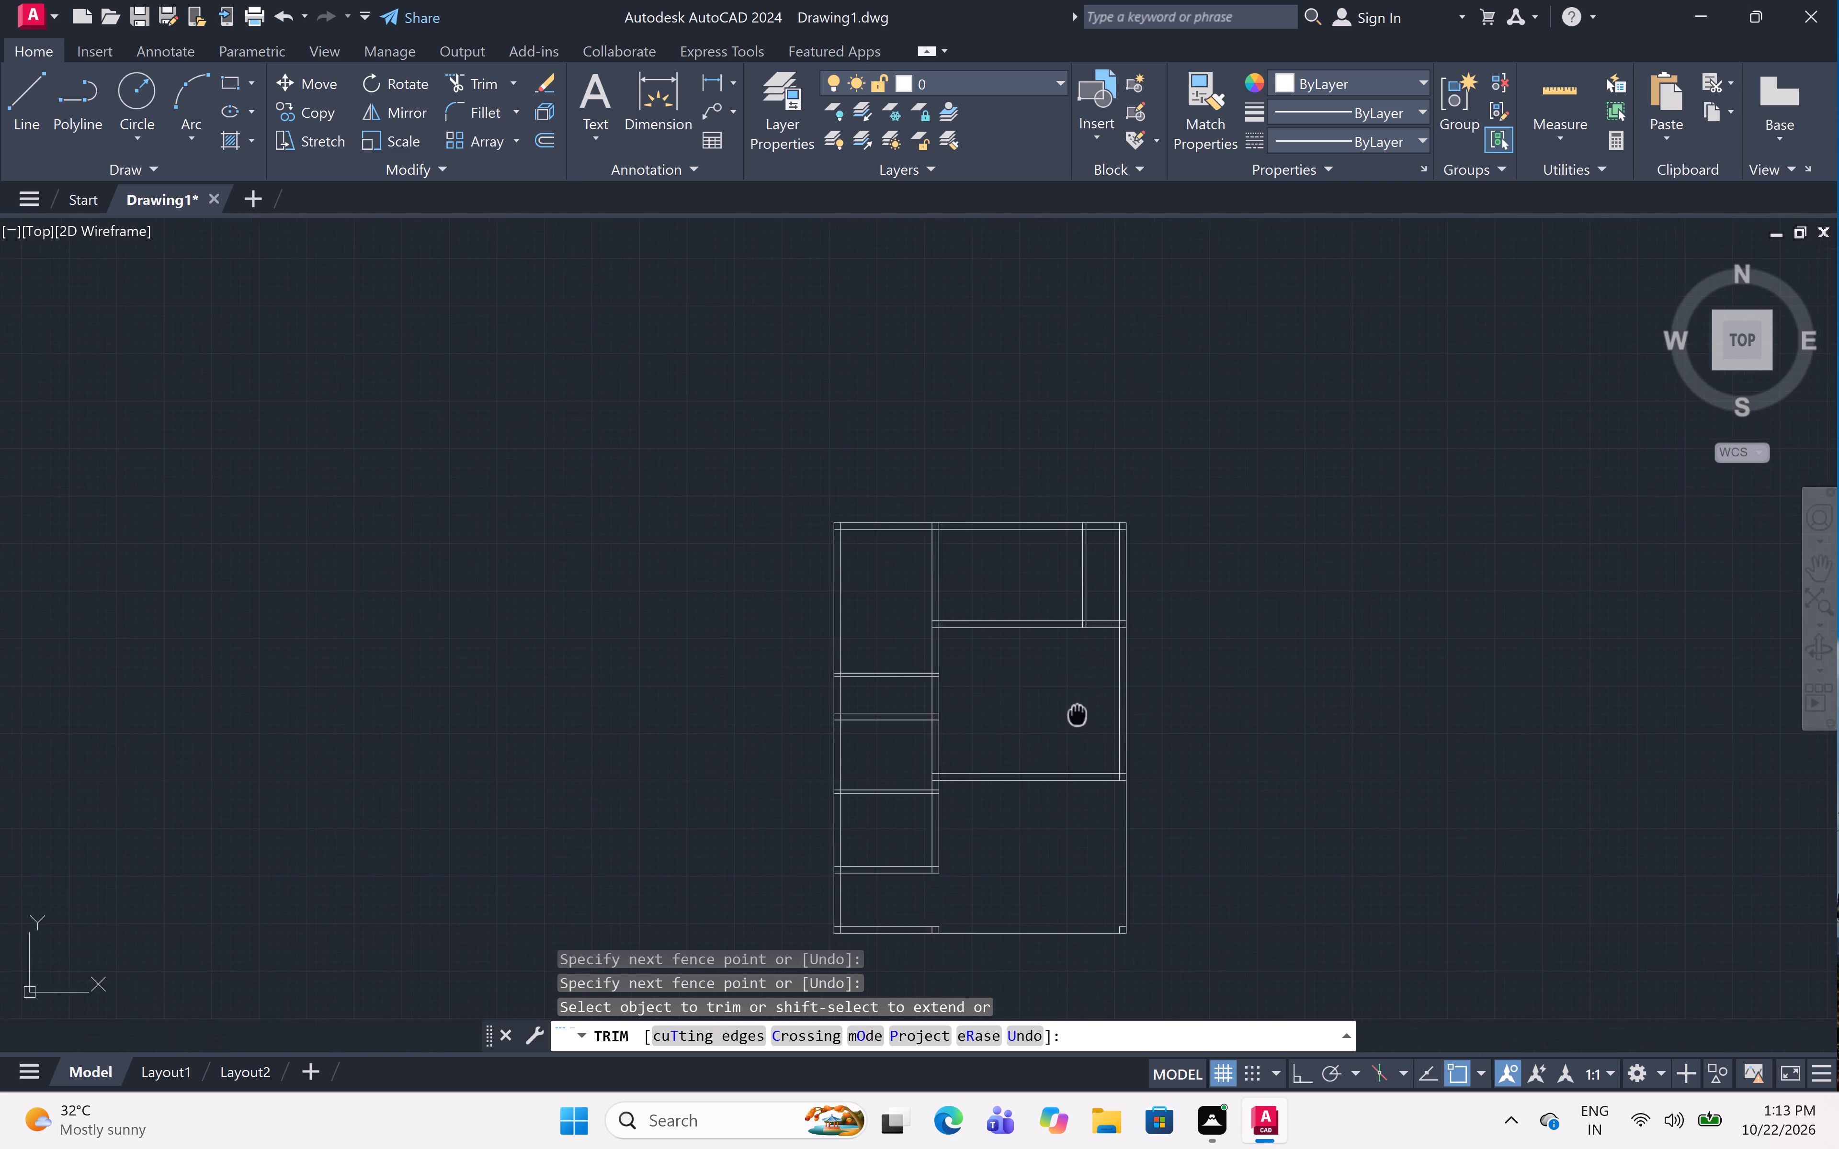
middle_drag(1129, 642, 1183, 721)
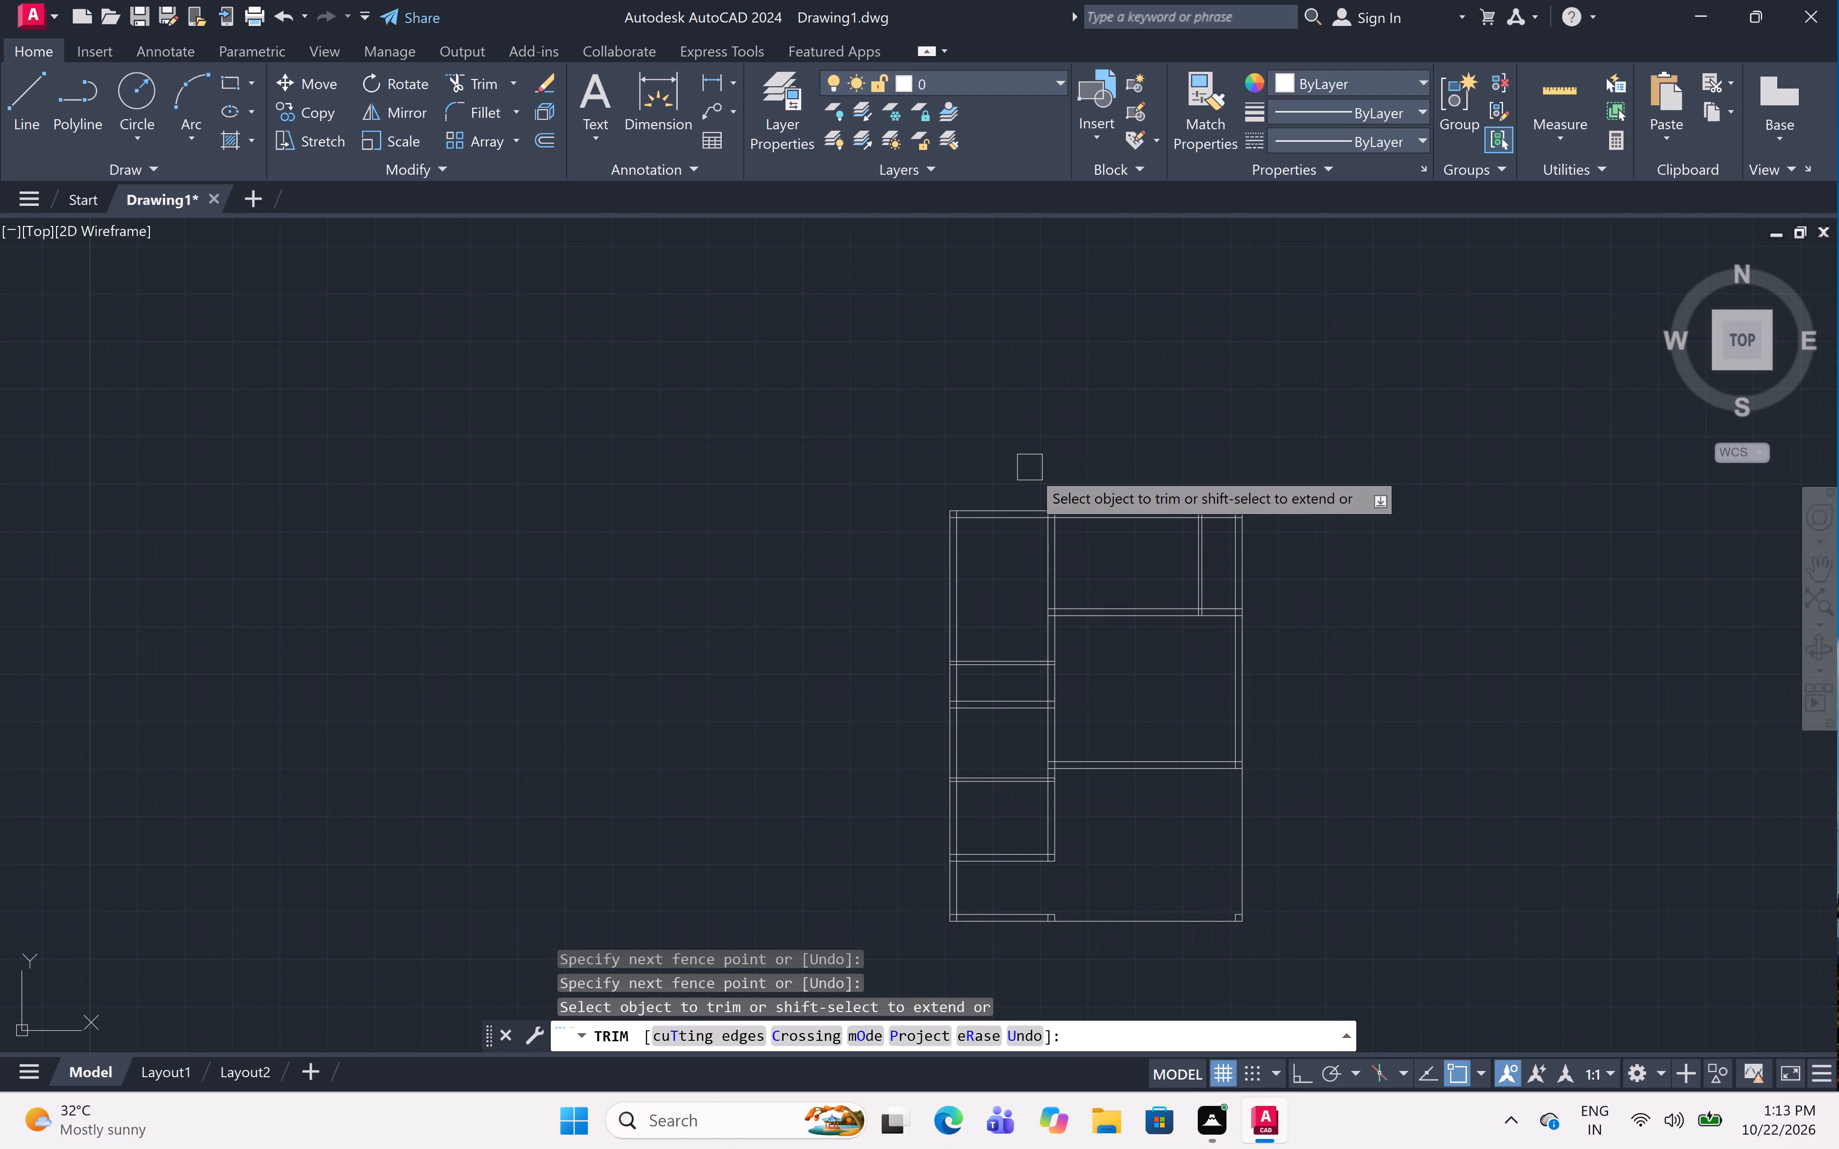
scroll(1021, 510, up, 5)
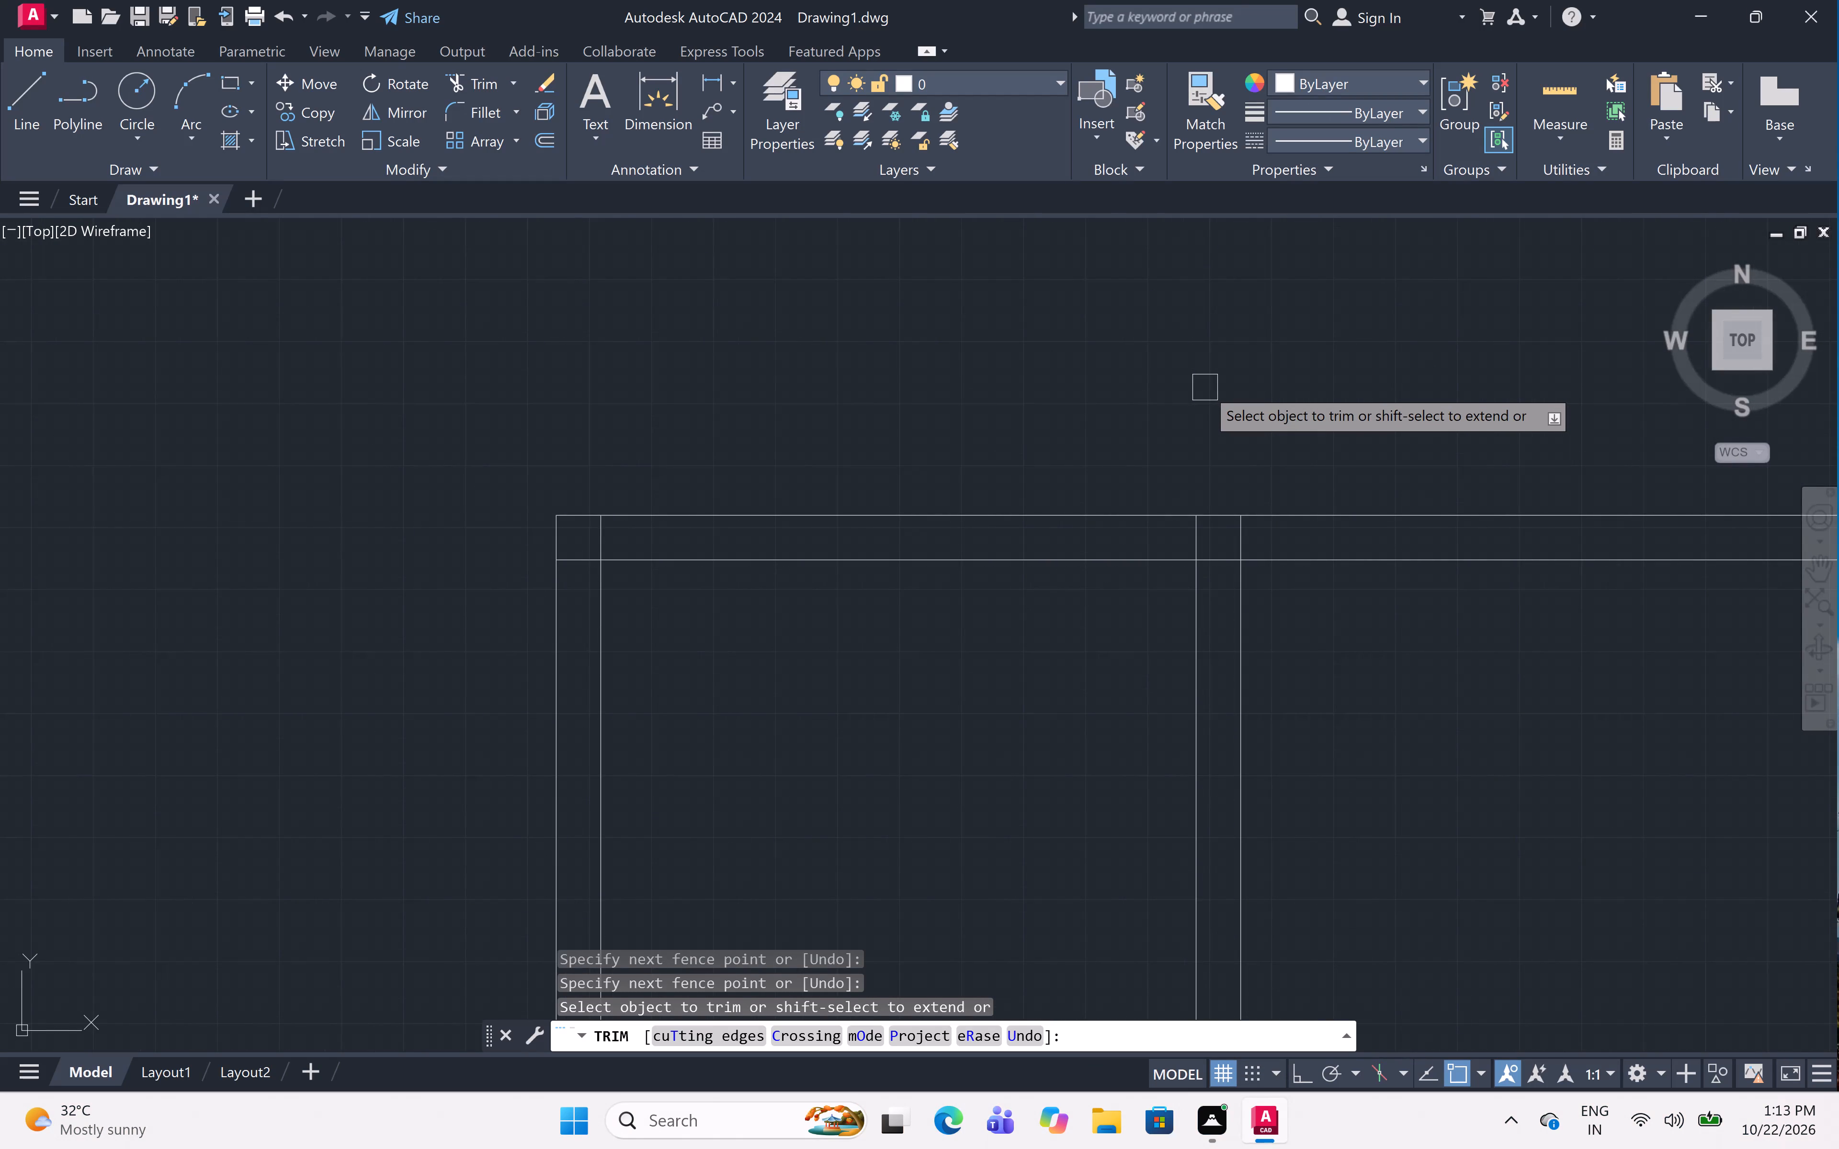
key(Escape)
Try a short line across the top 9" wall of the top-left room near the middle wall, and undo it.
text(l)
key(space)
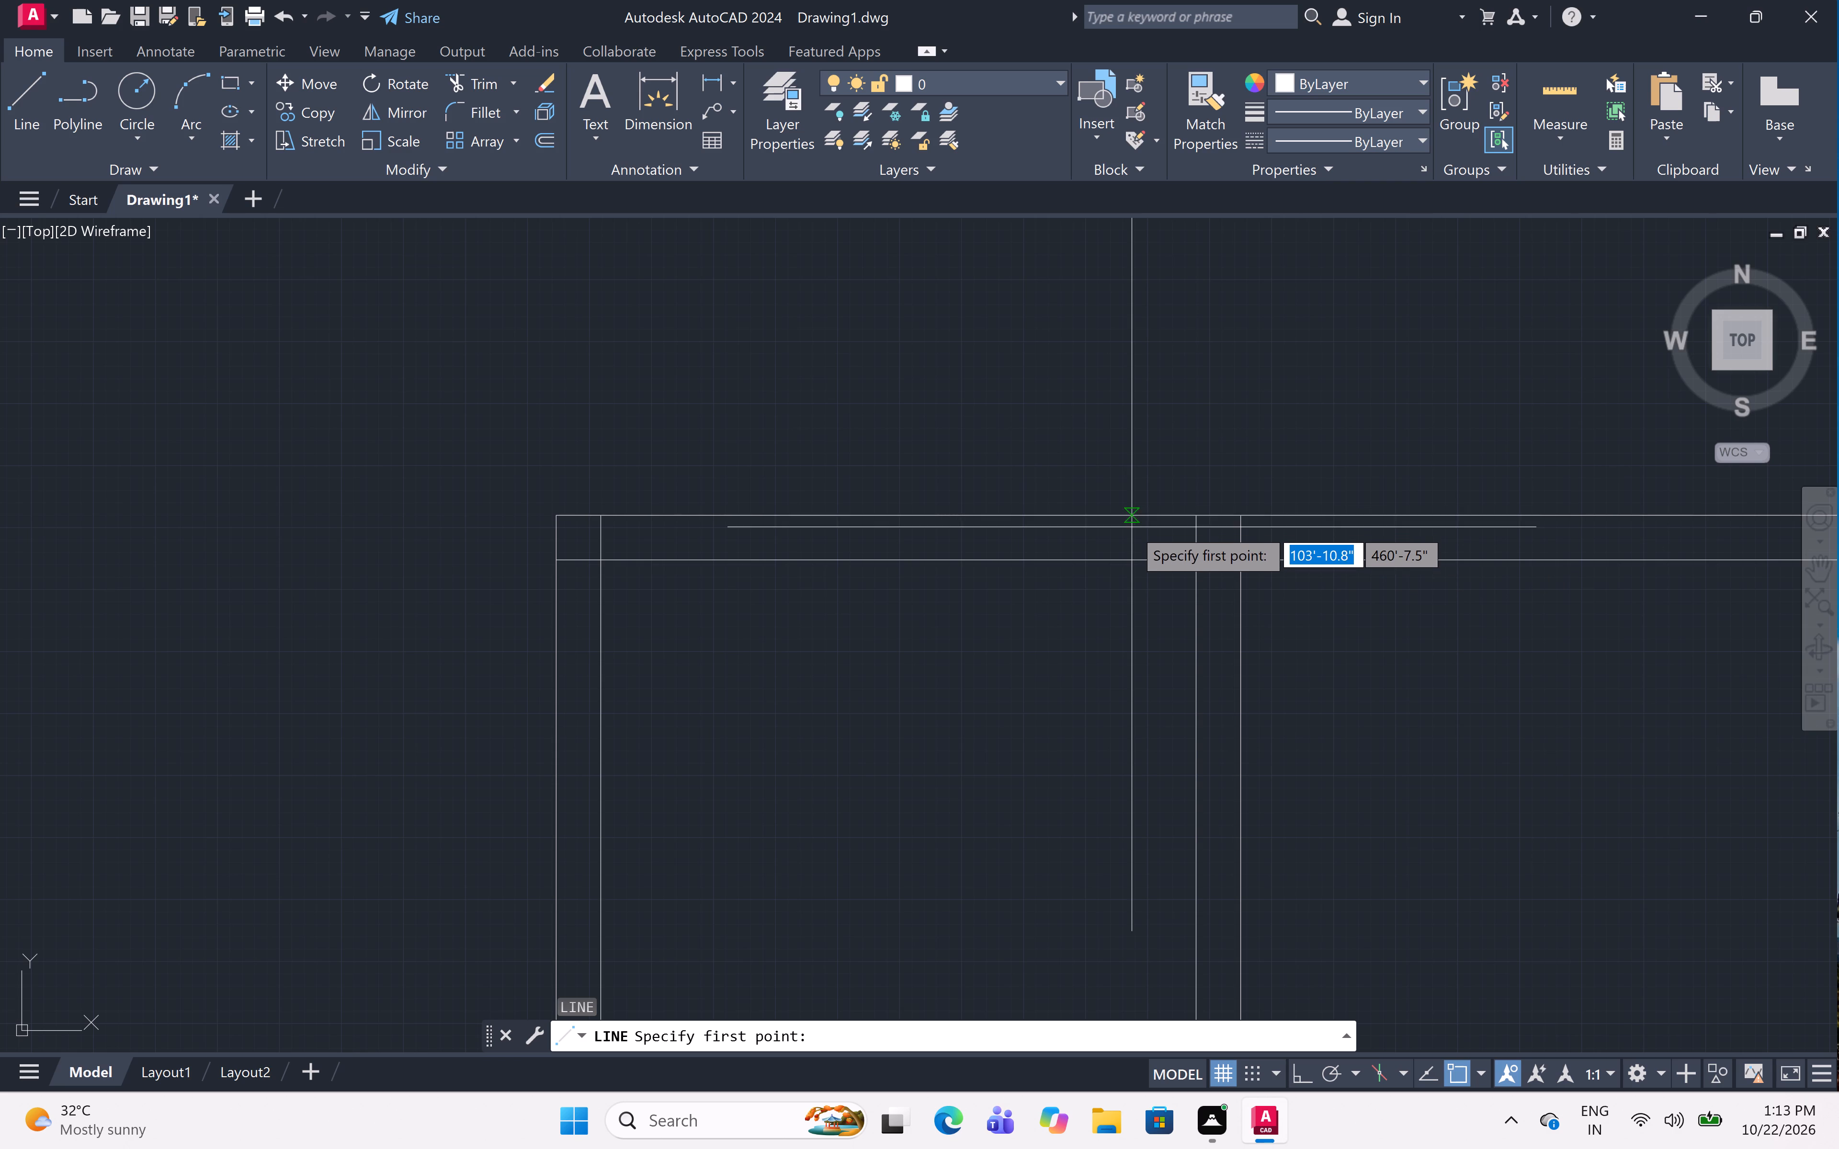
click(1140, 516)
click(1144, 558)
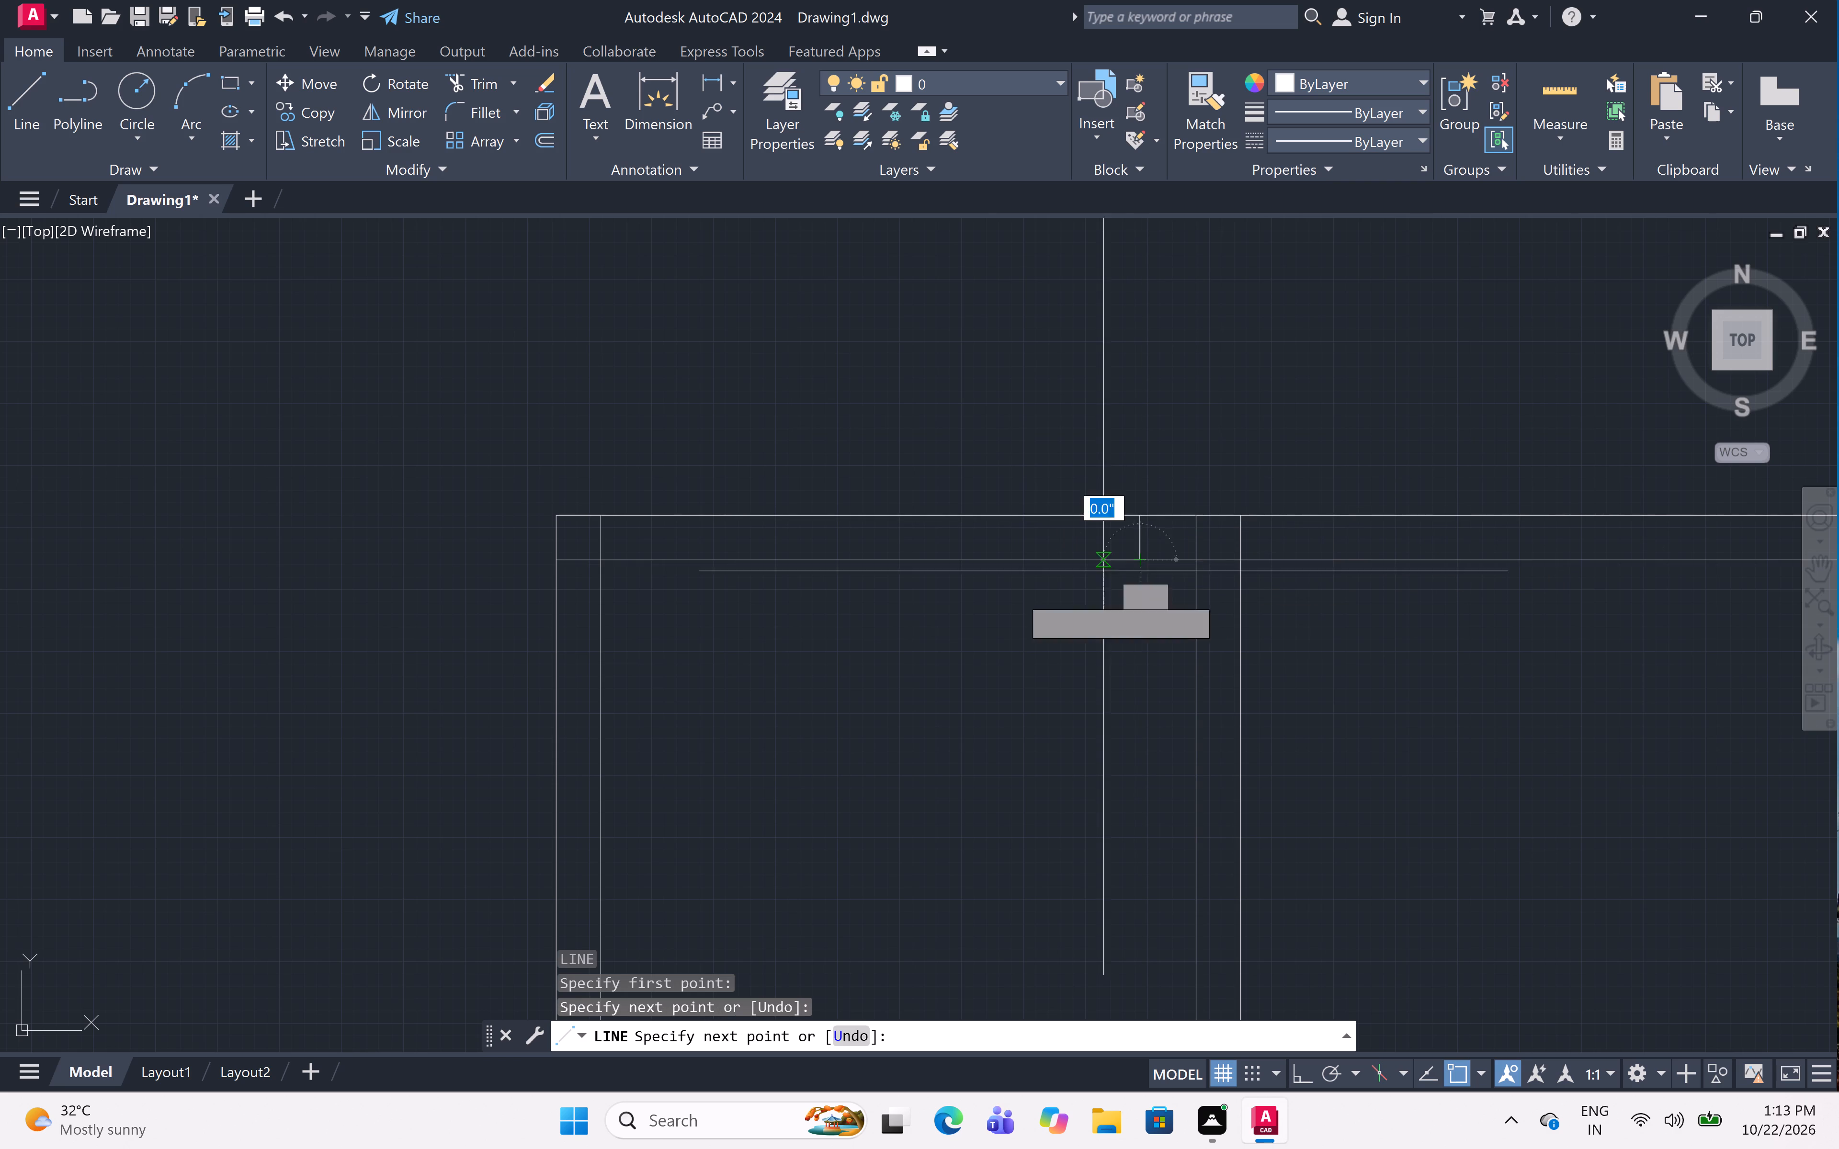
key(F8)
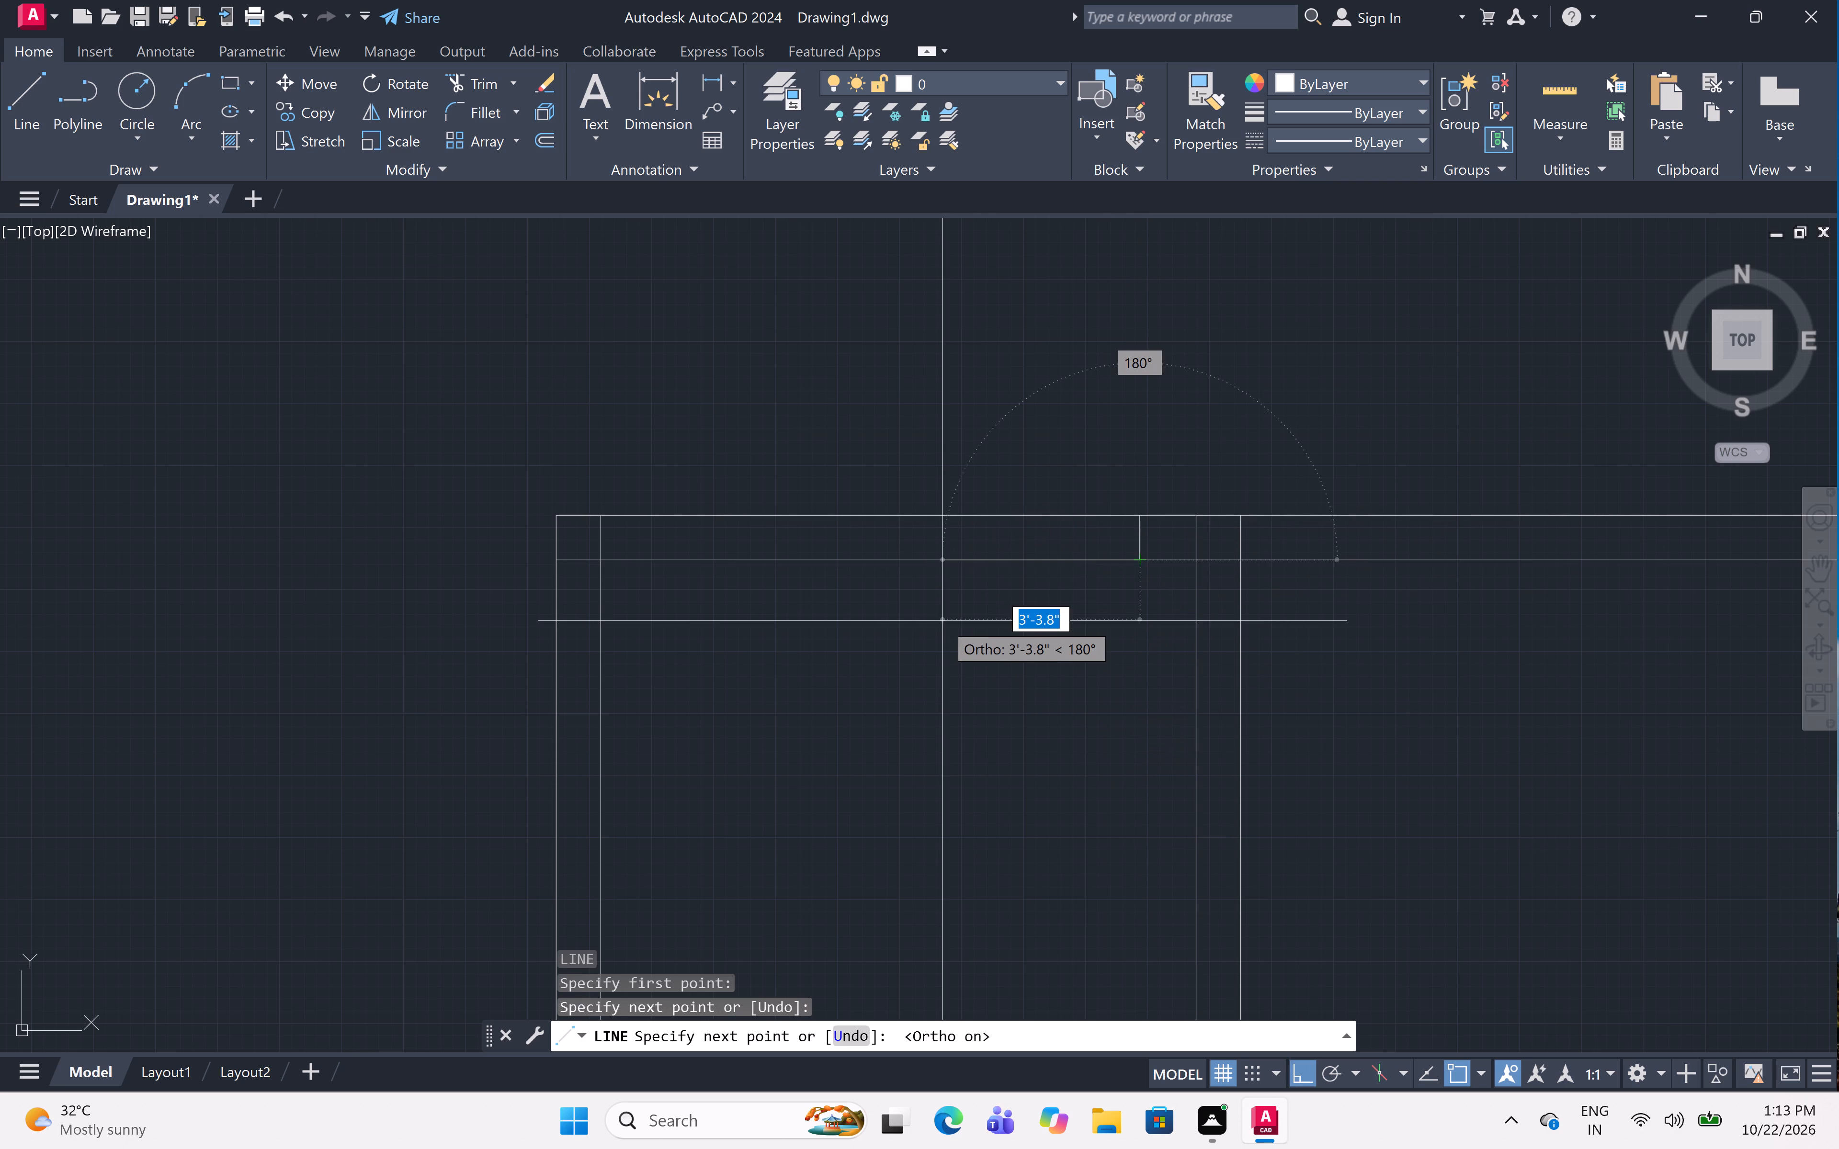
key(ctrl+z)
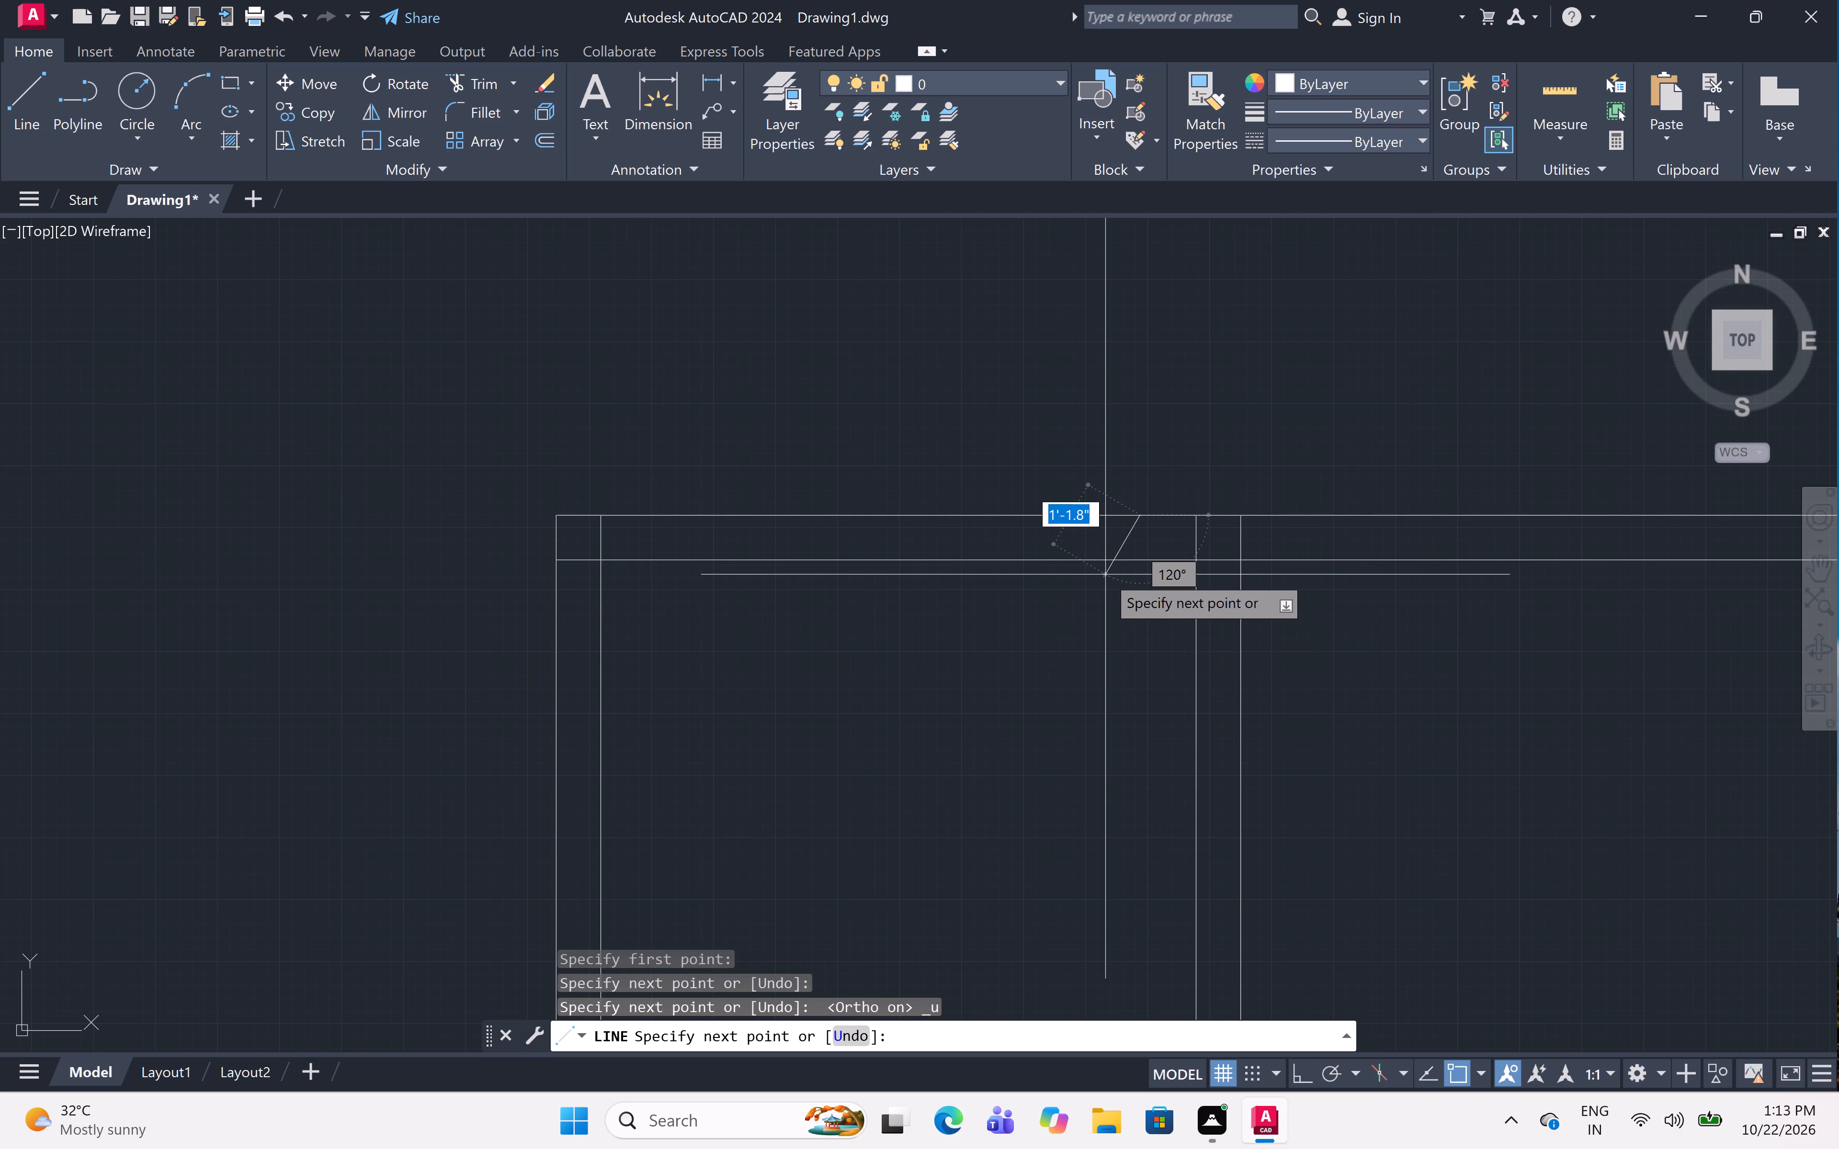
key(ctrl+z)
With Ortho on, outline a 3' wide window across the top 9" wall of the top-left room, near the middle wall.
key(F8)
text(l)
key(space)
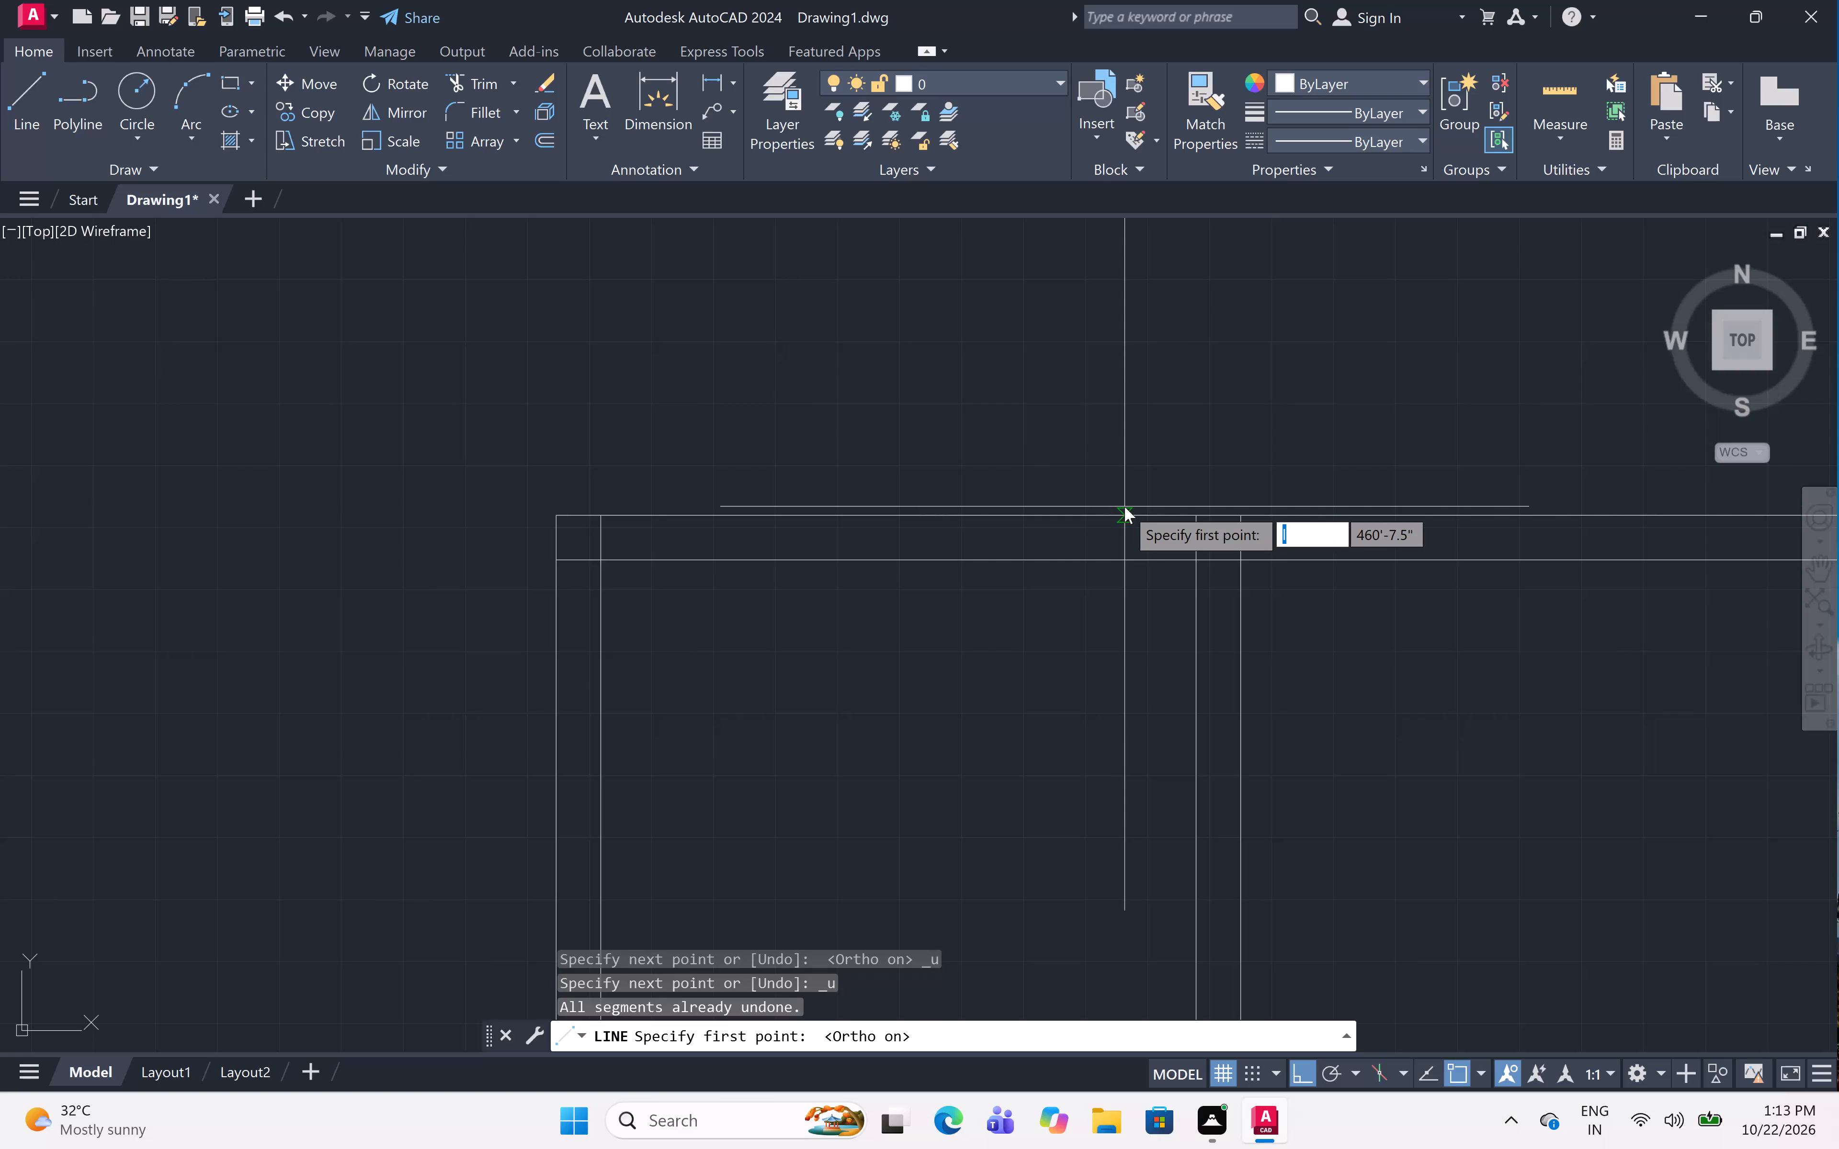
key(Escape)
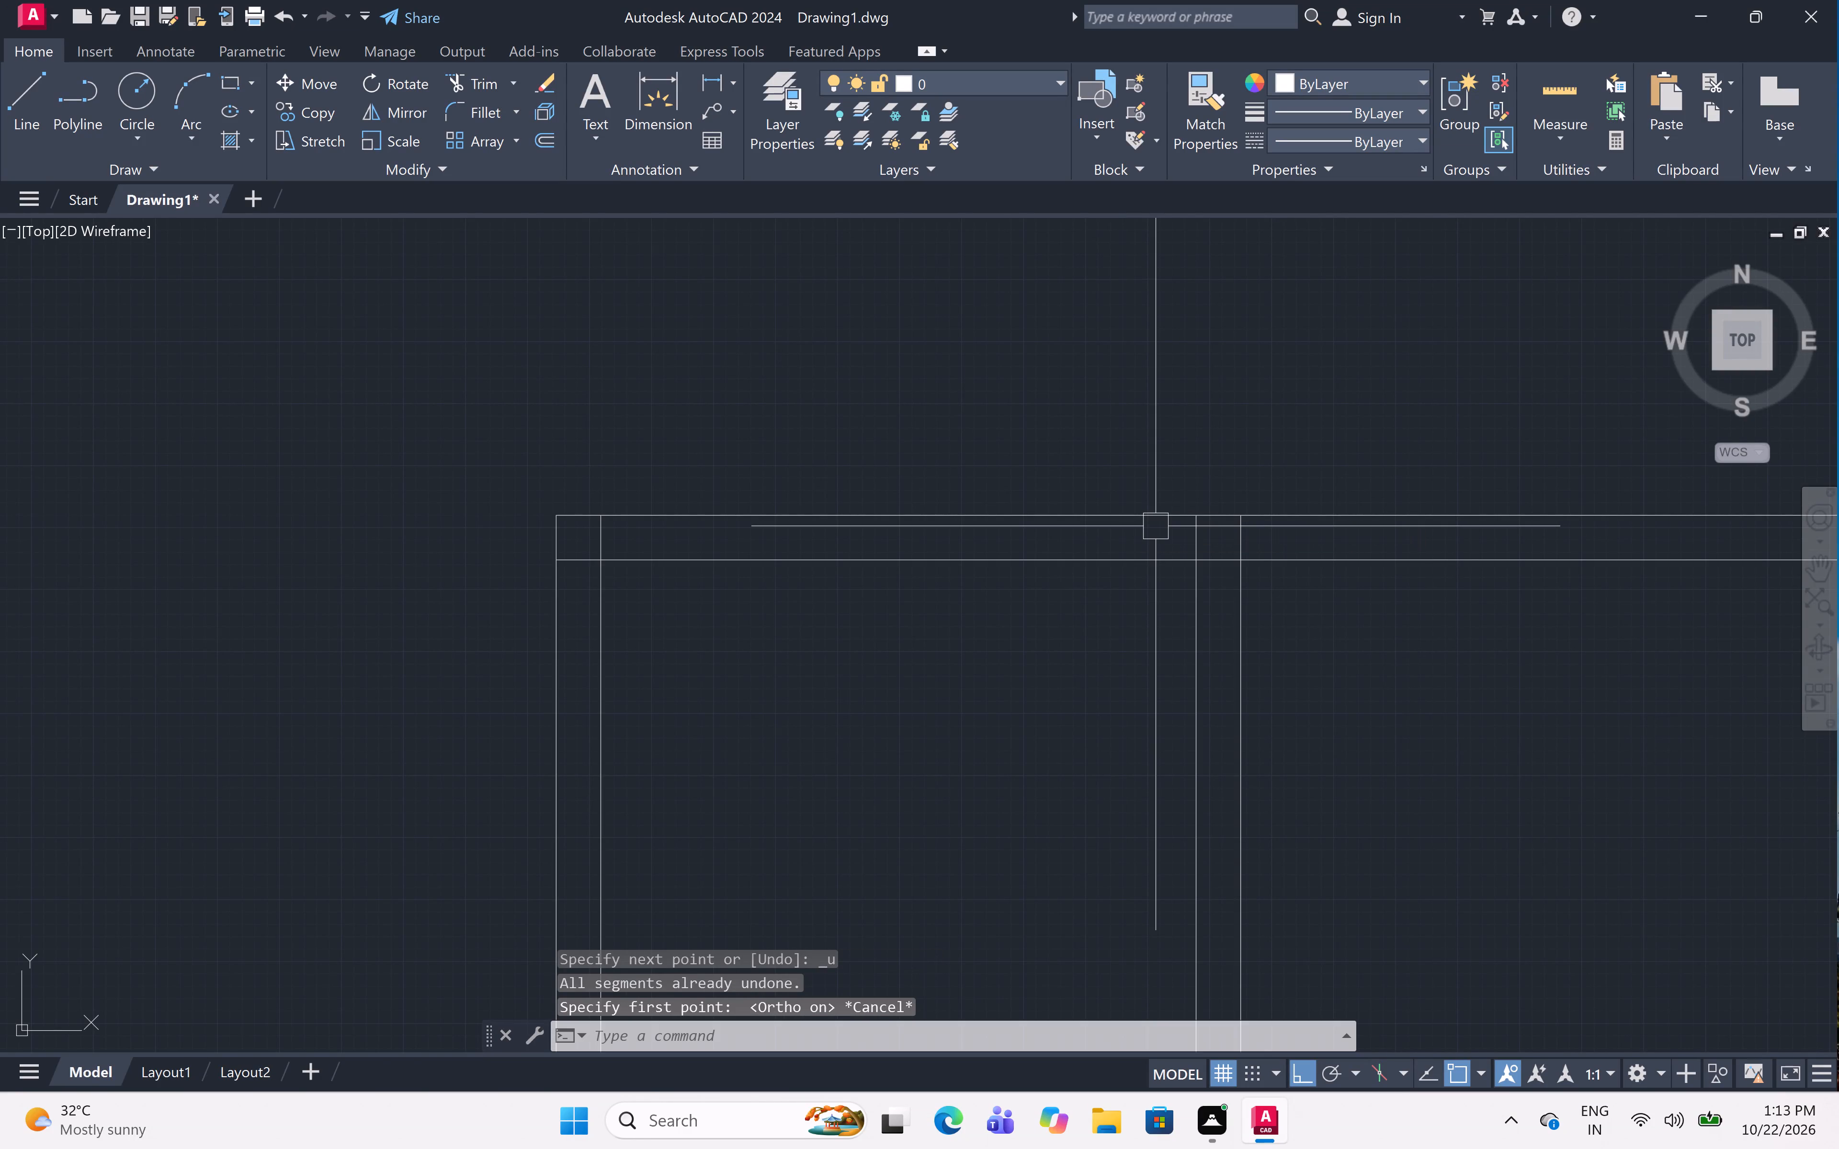
text(l)
key(space)
scroll(1126, 525, up, 1)
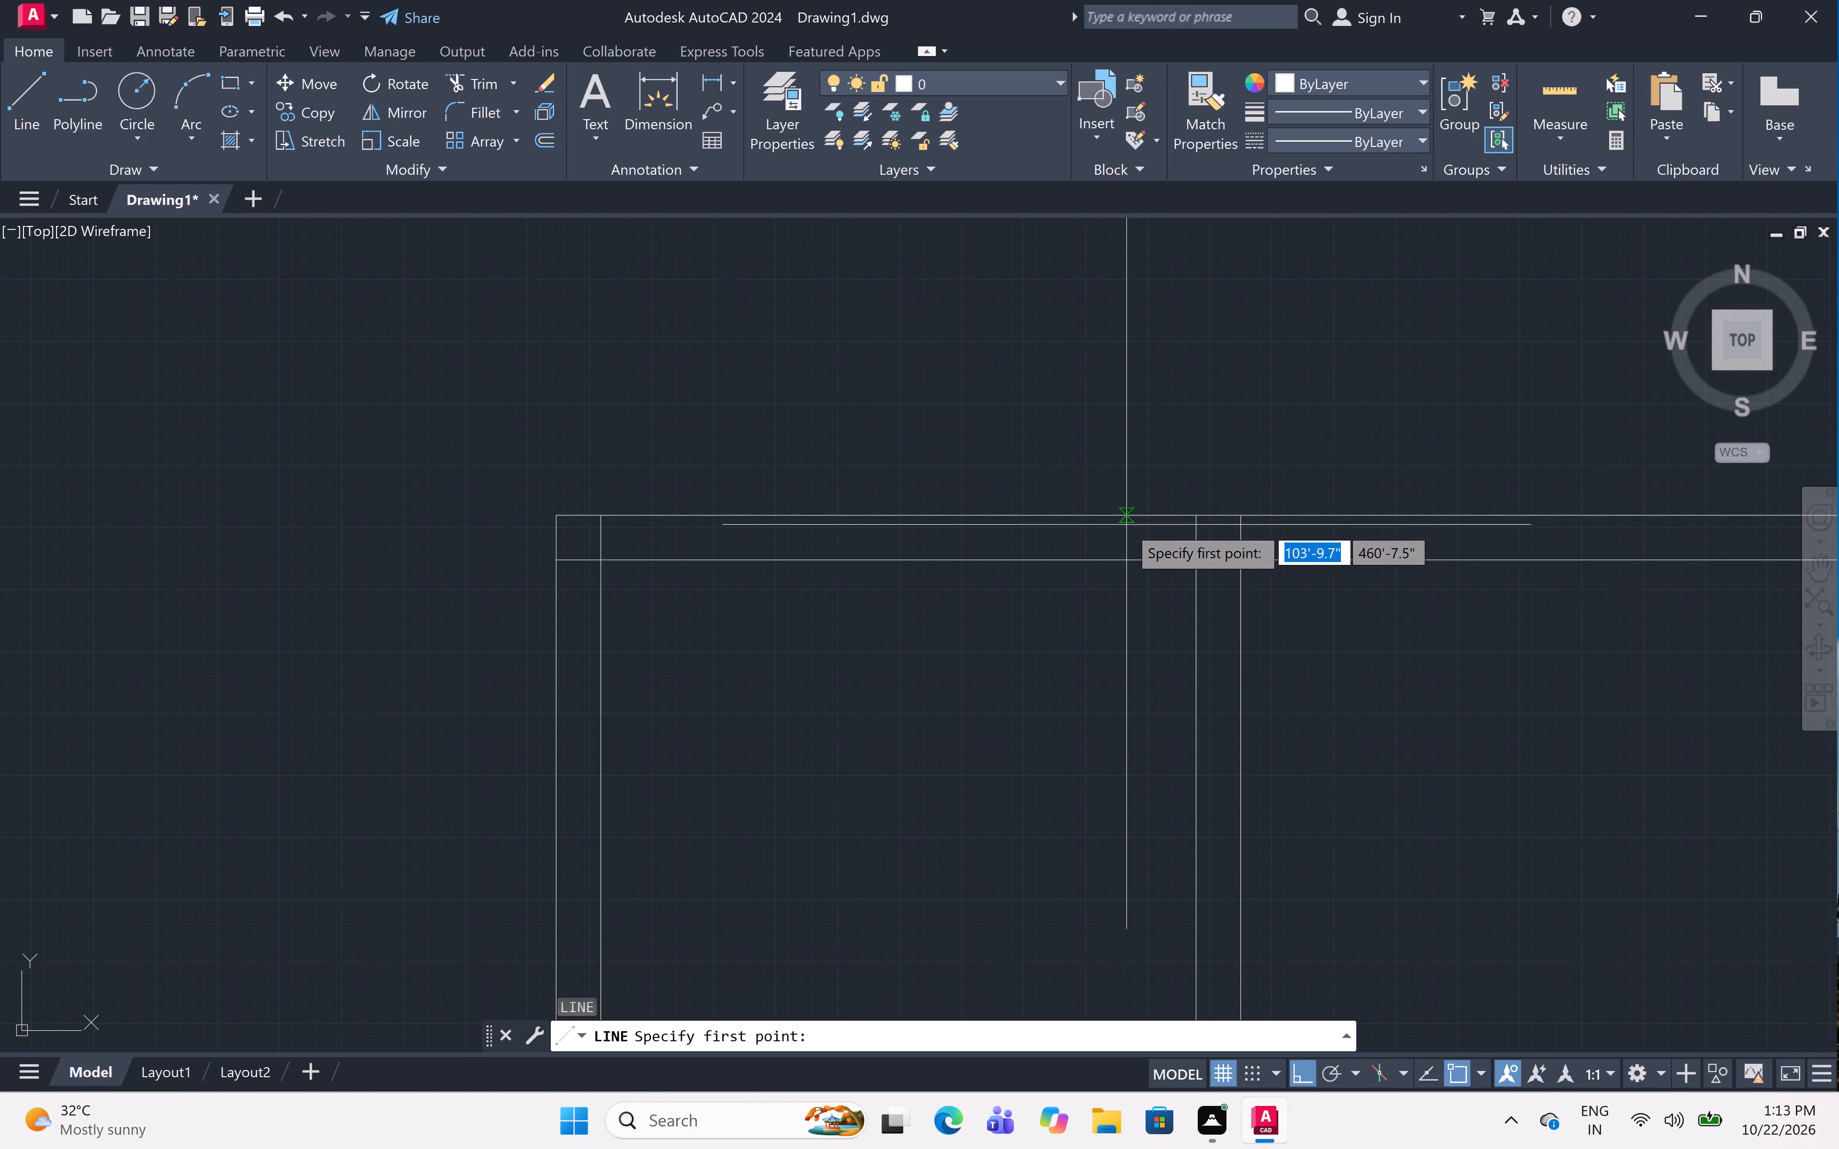
scroll(1126, 525, up, 1)
click(1168, 497)
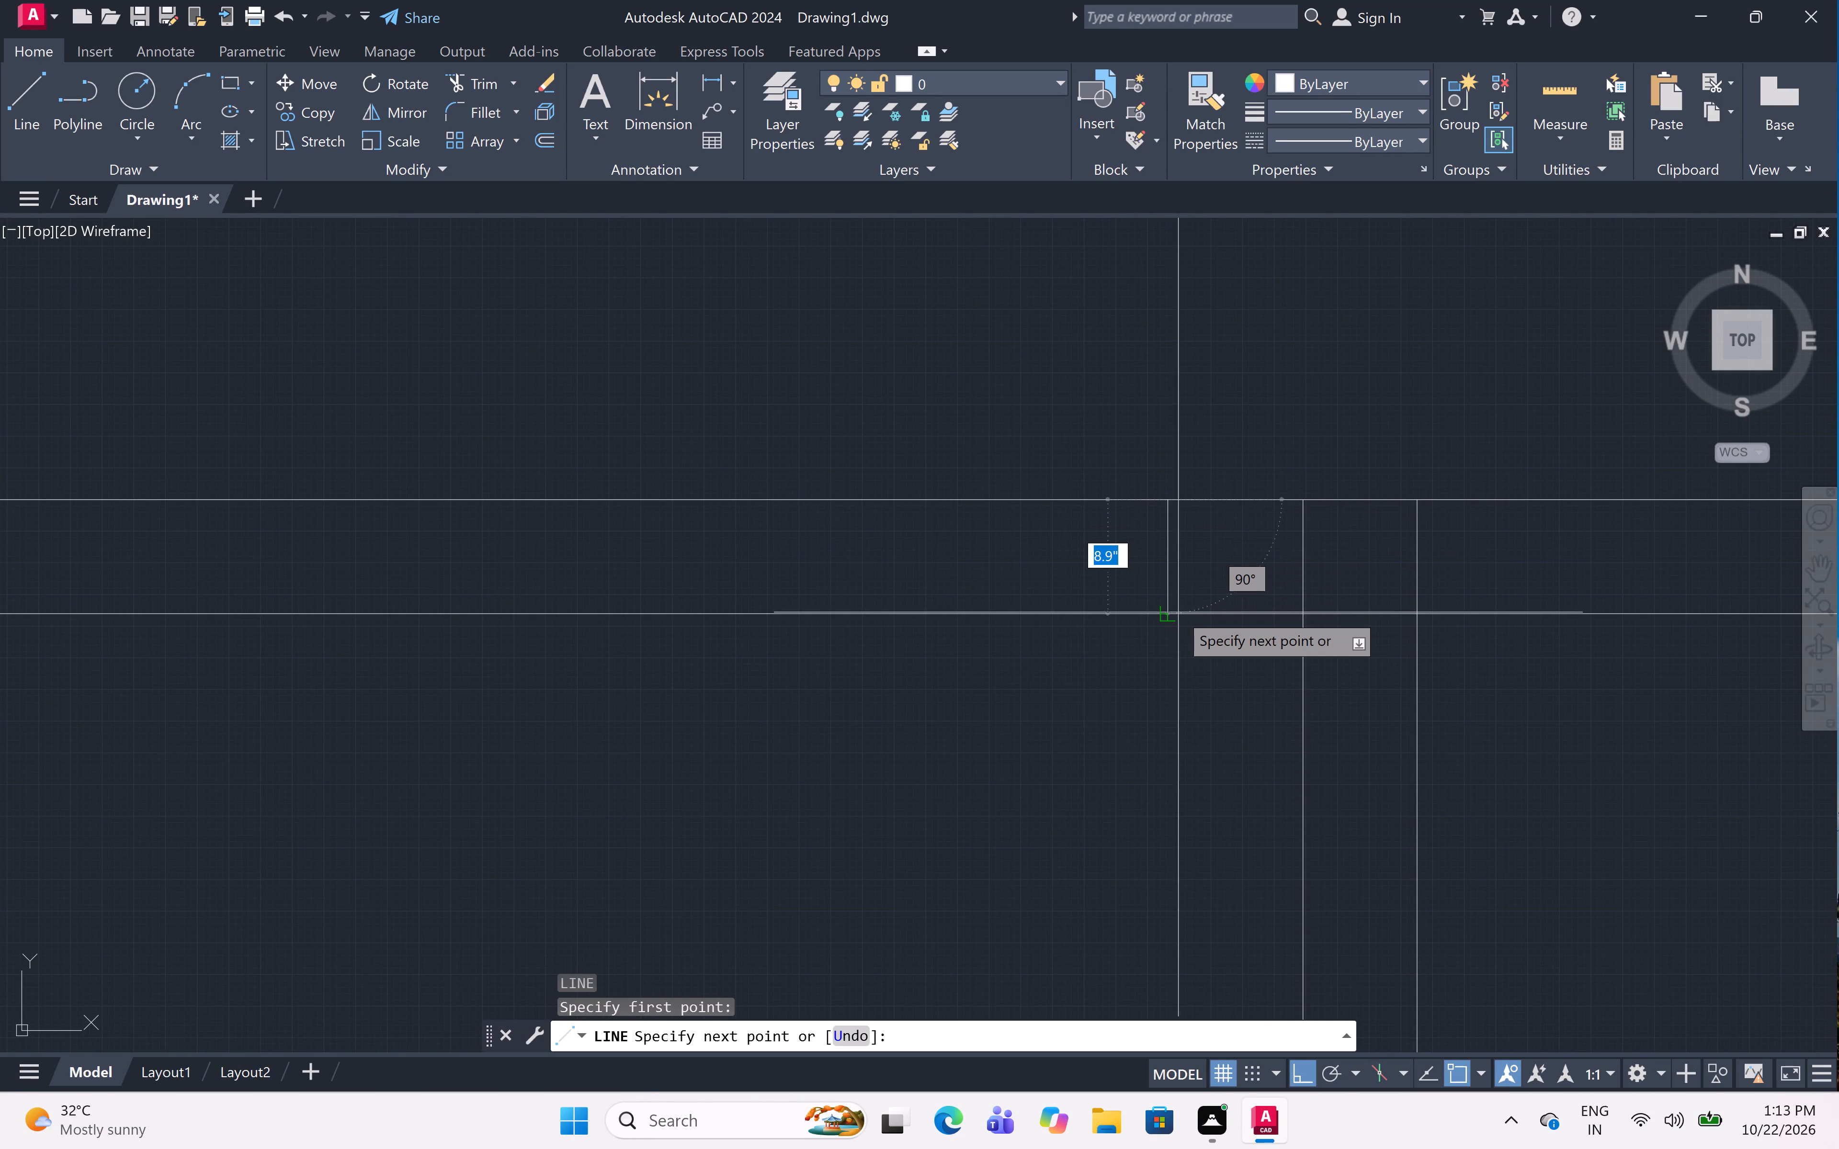
drag(1170, 612, 1165, 612)
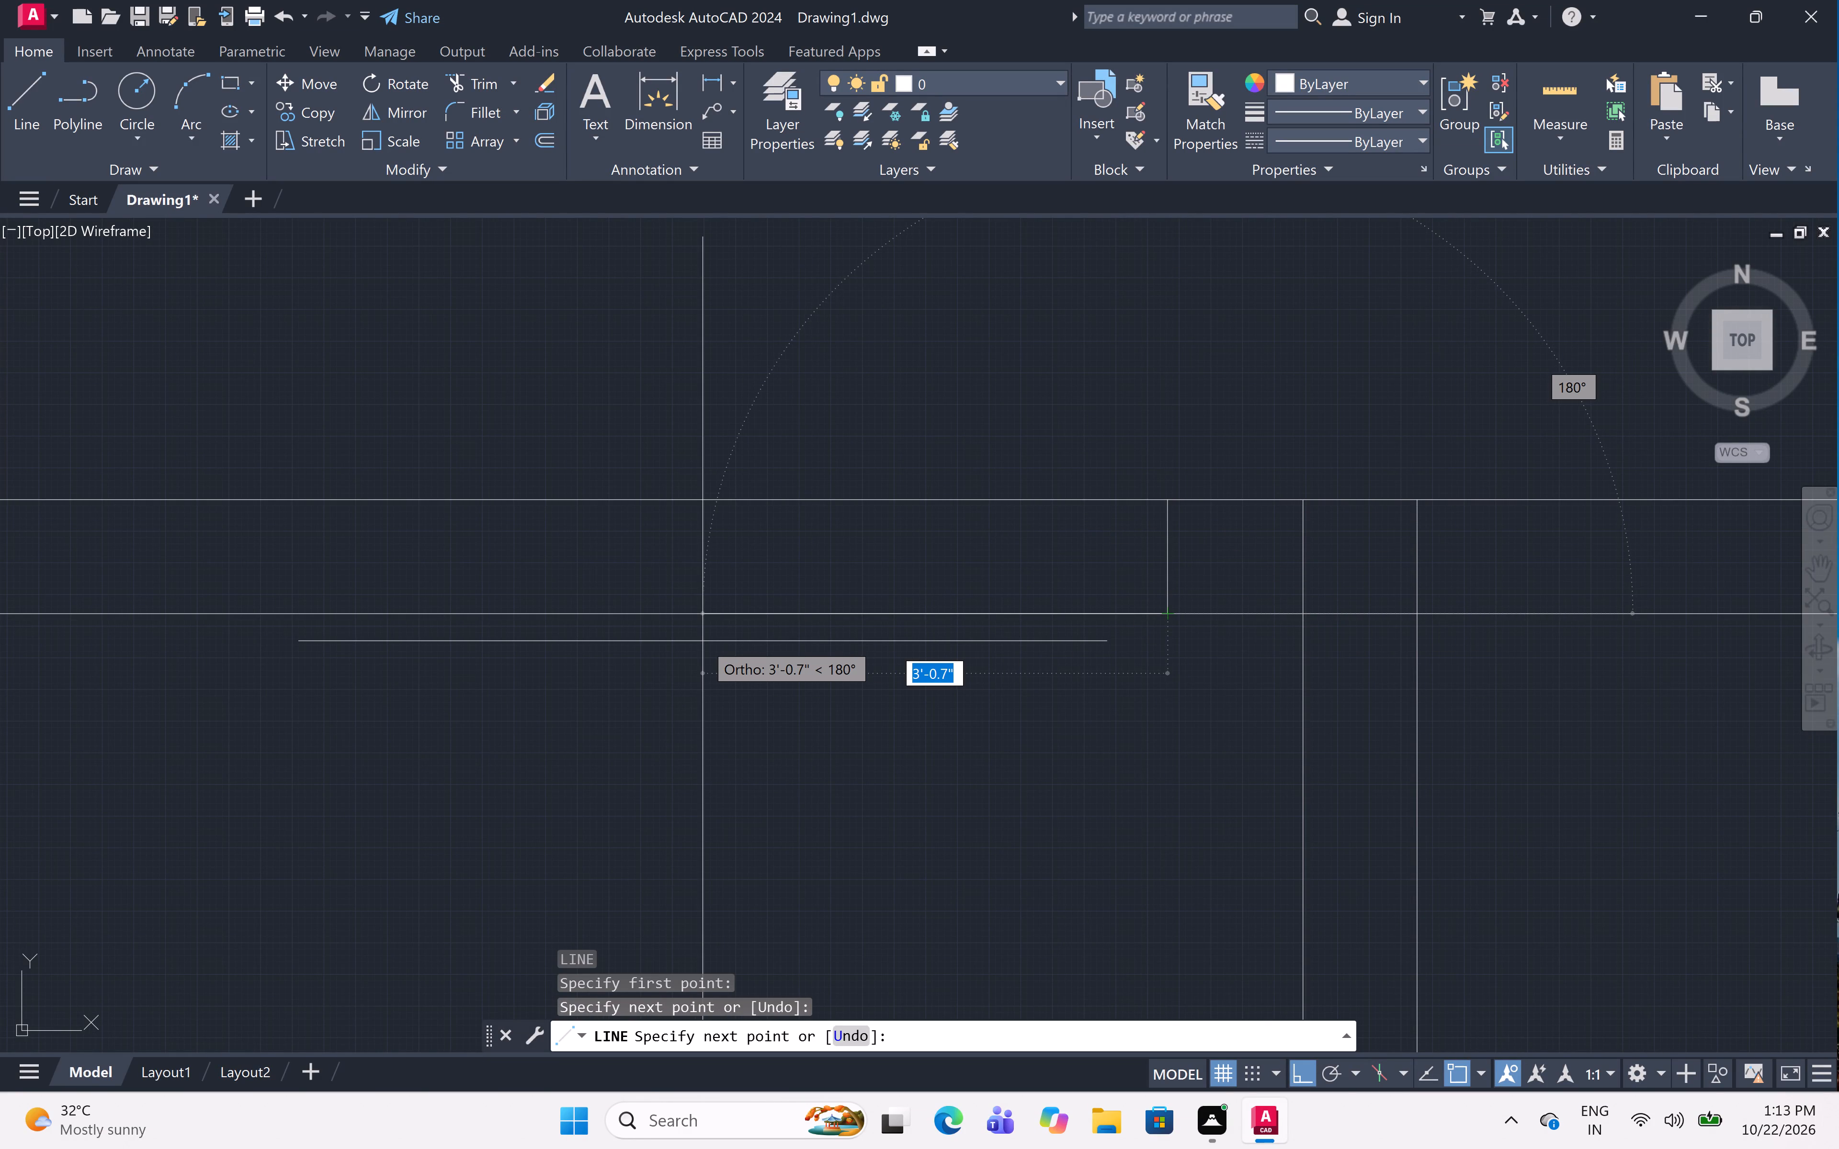
text(3')
key(space)
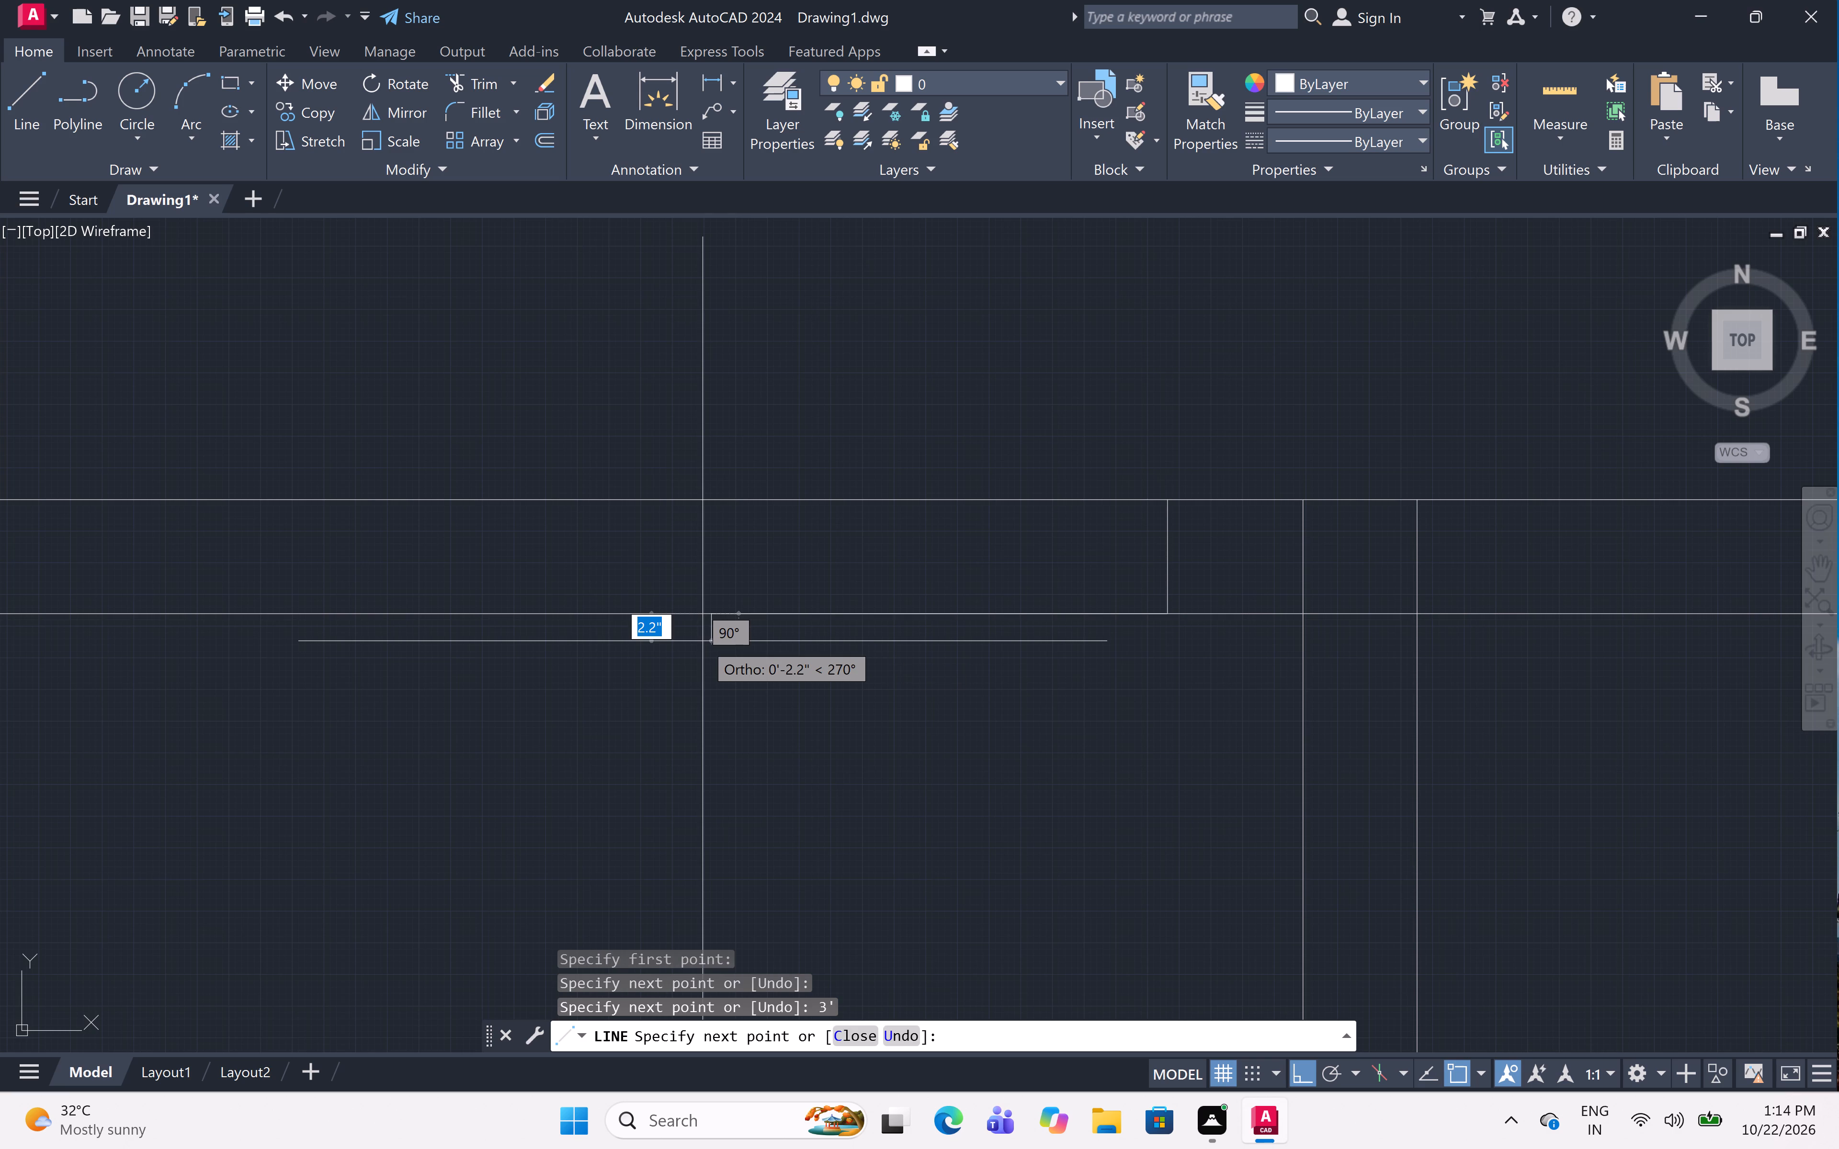
click(716, 498)
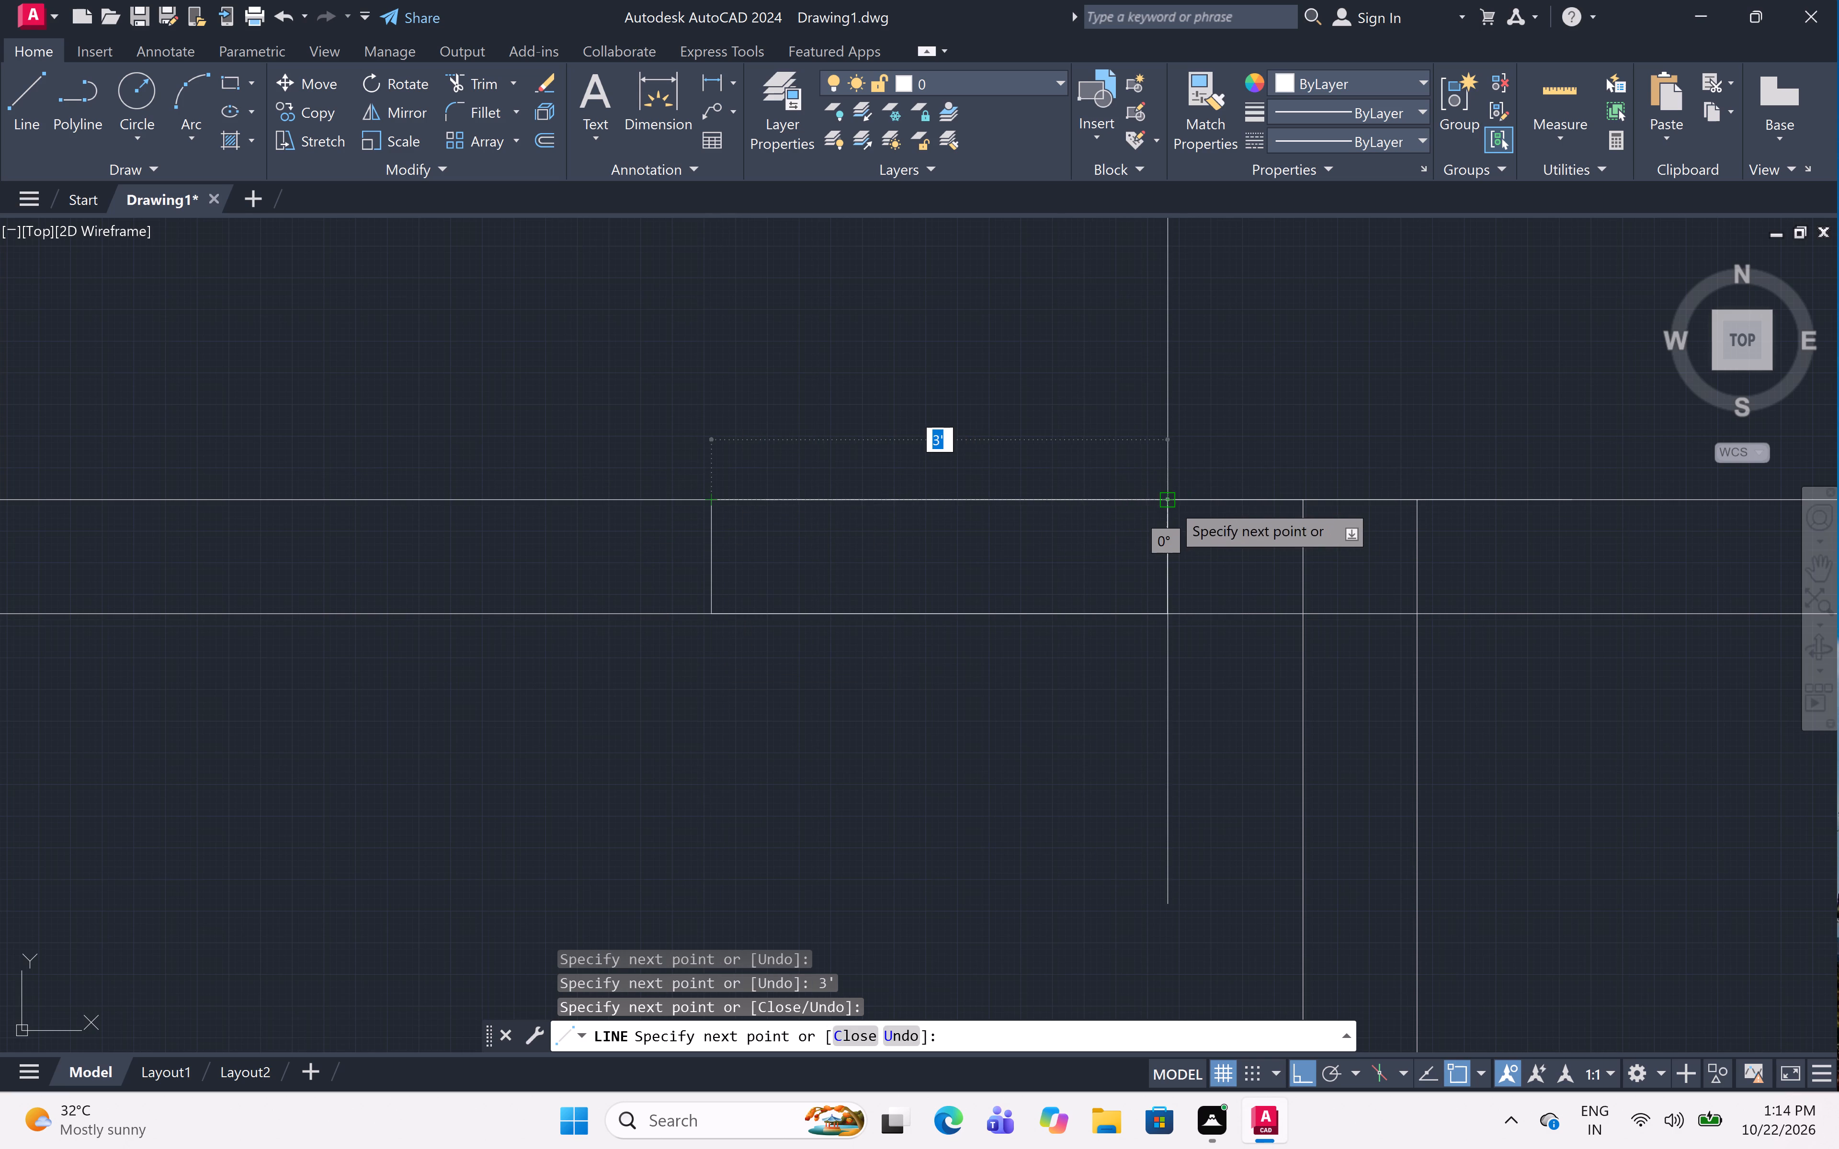
click(1171, 502)
key(Escape)
Outline a 3' wide window across the top 9" wall of the large top room, near the middle of its span.
scroll(1192, 465, down, 4)
middle_drag(1191, 465, 910, 562)
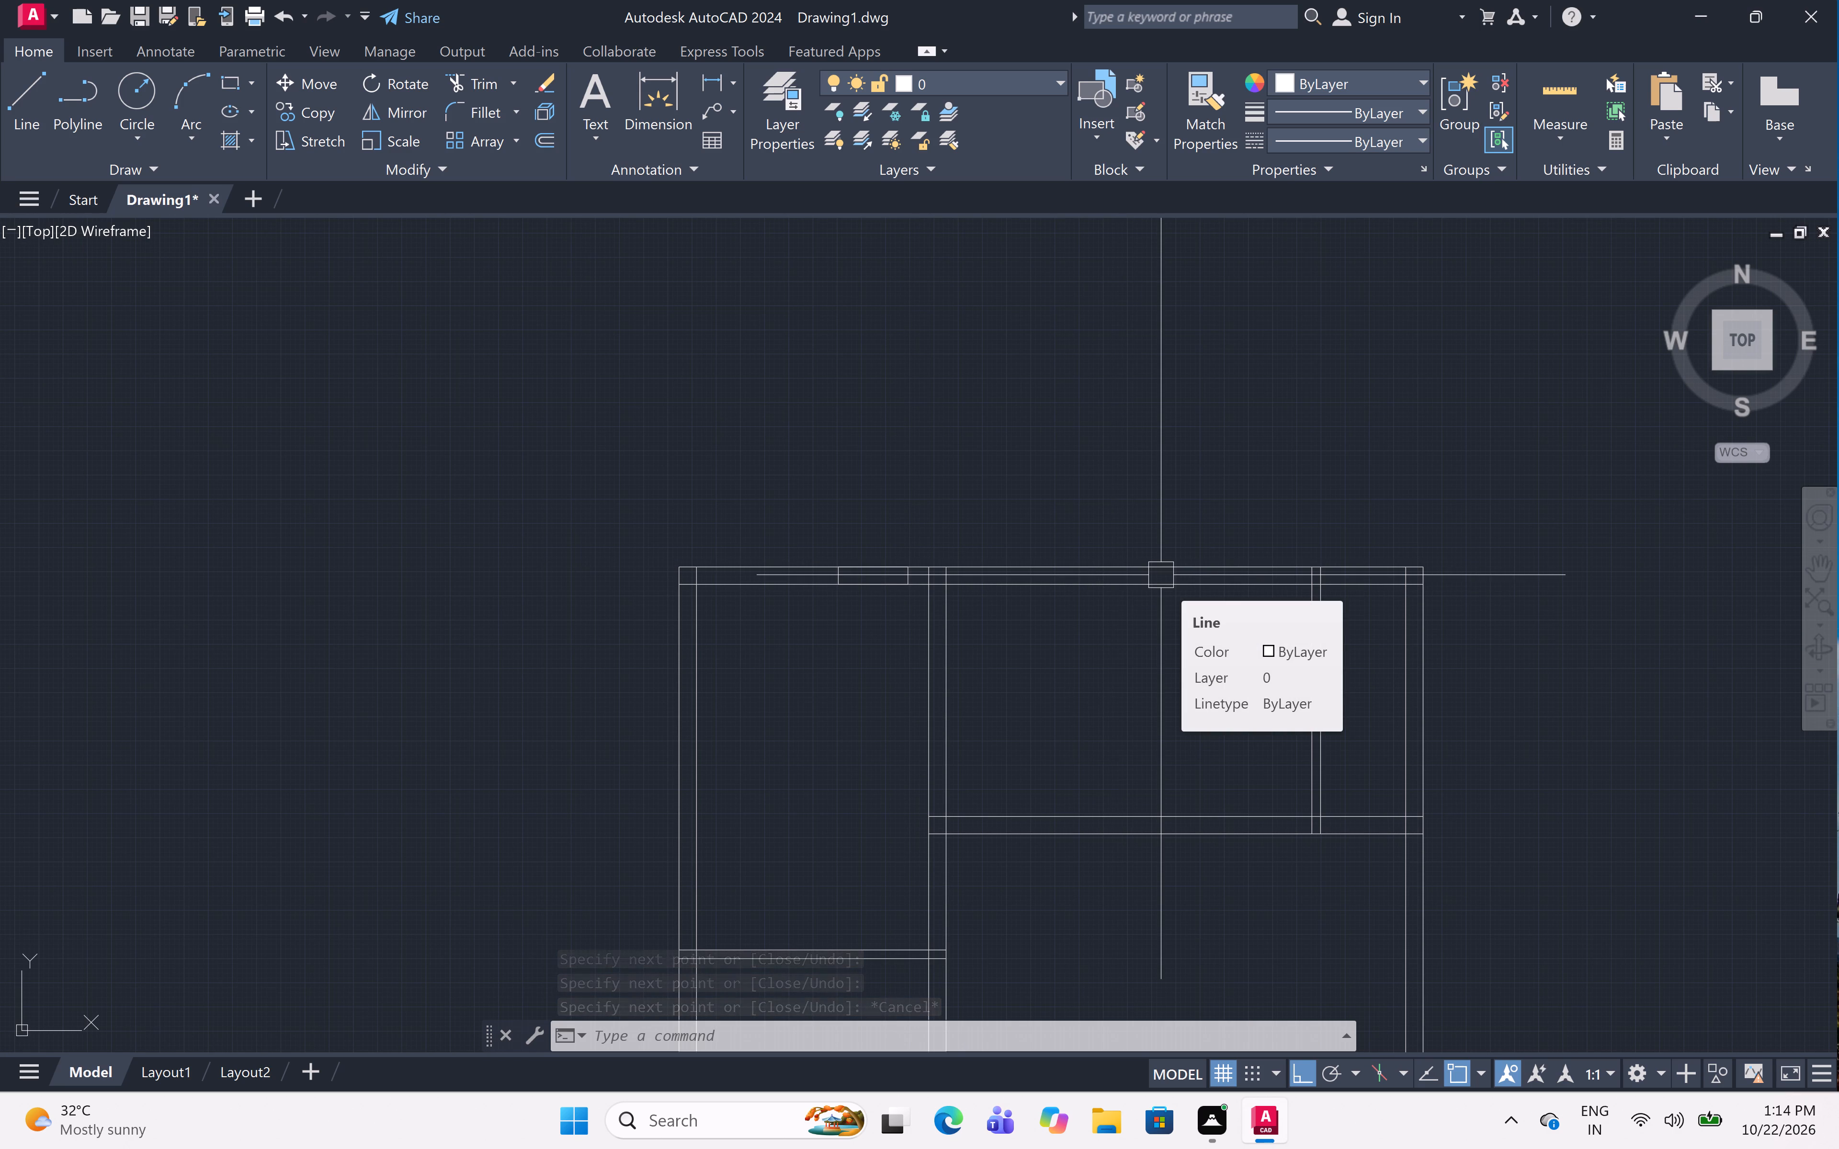
scroll(1147, 572, up, 5)
scroll(1145, 566, down, 2)
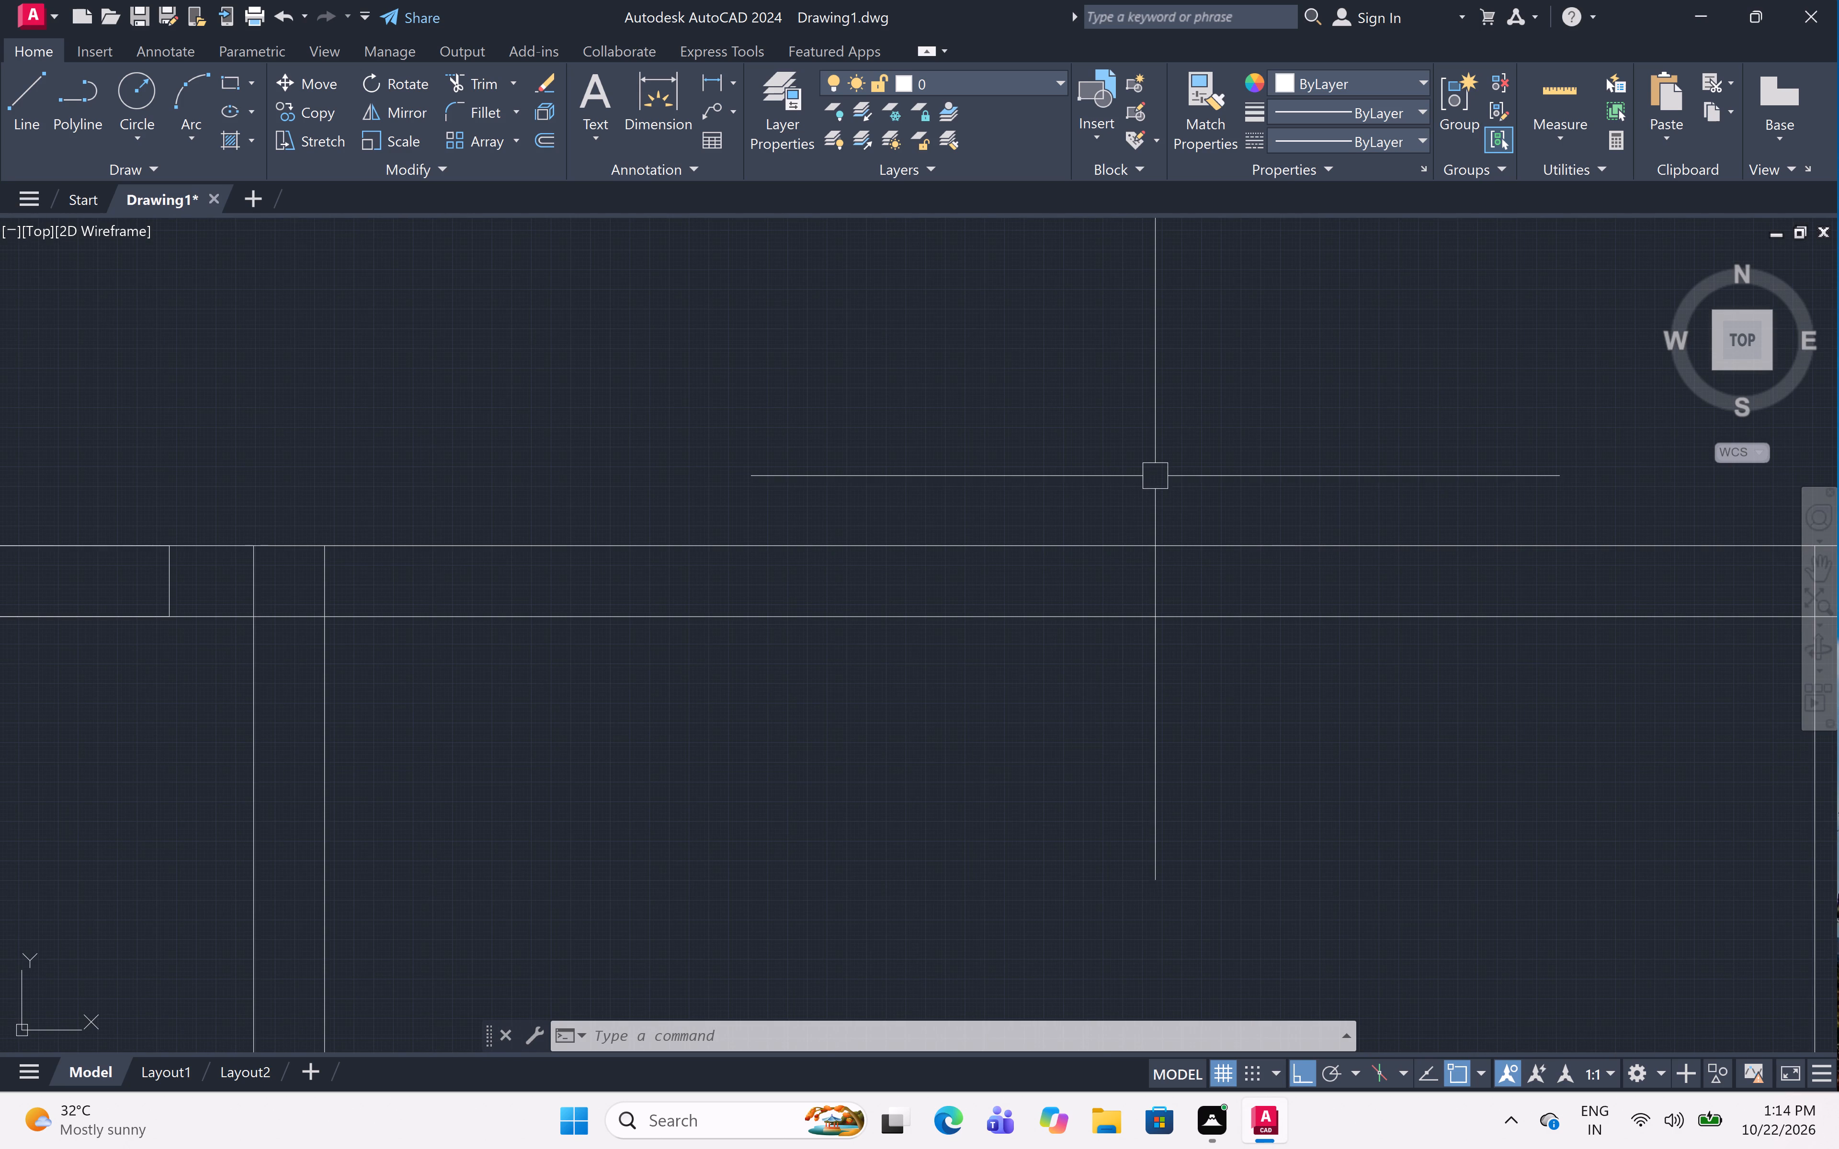
text(l)
key(space)
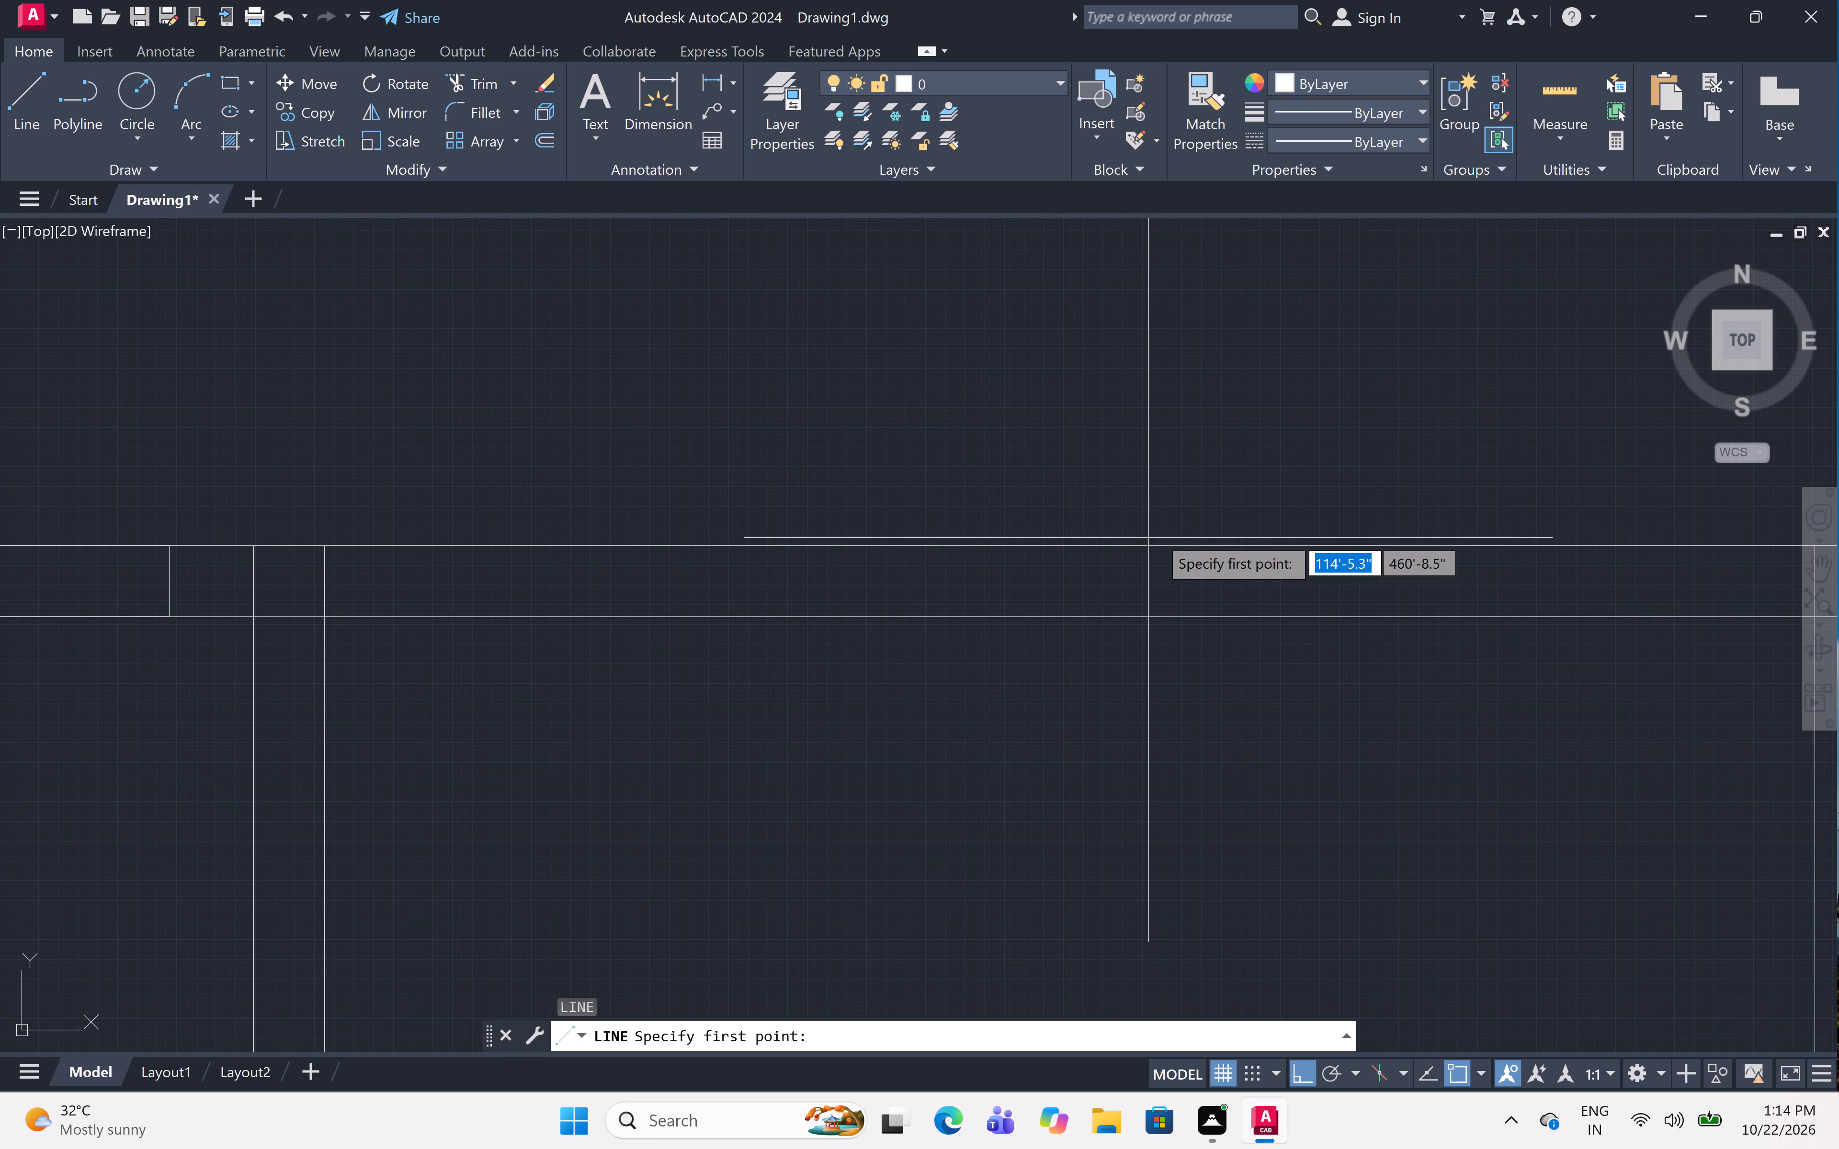
scroll(1171, 528, down, 1)
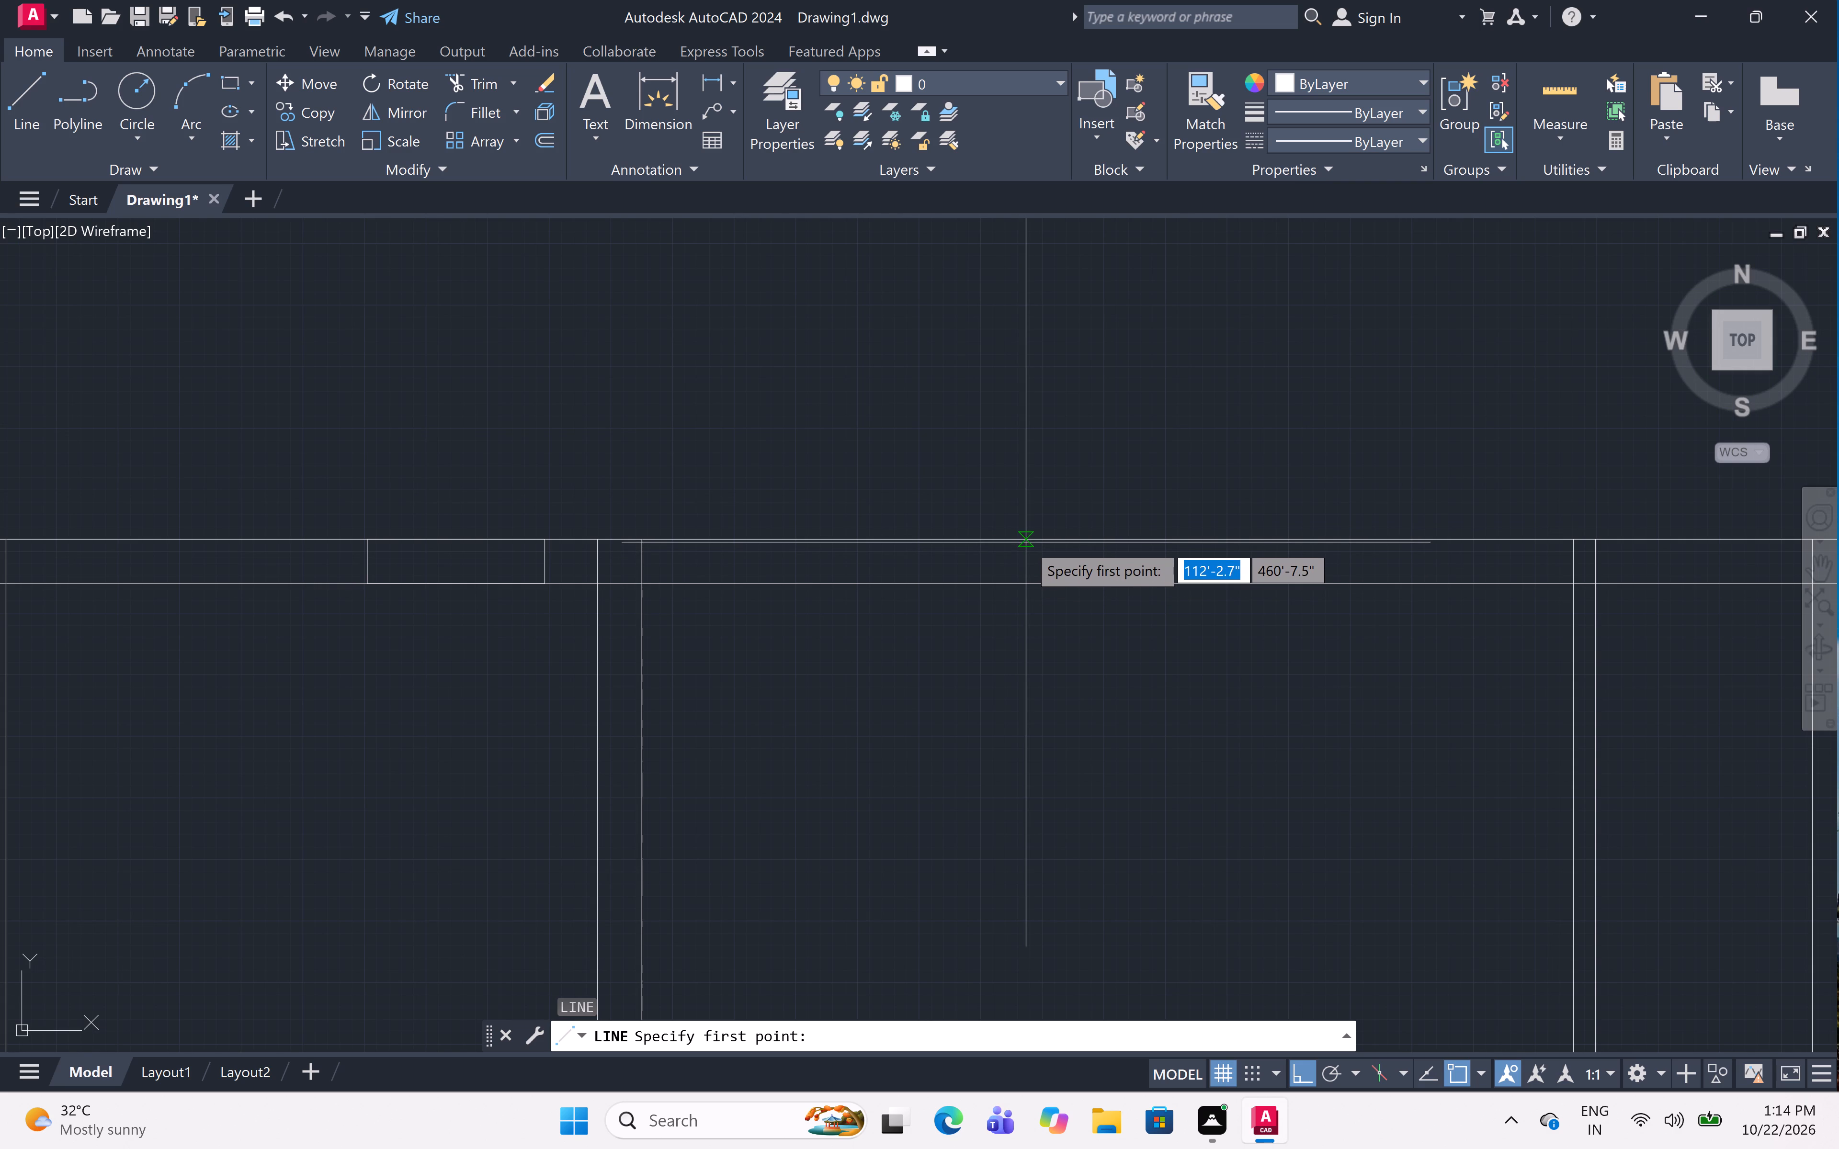
click(1031, 541)
click(1030, 576)
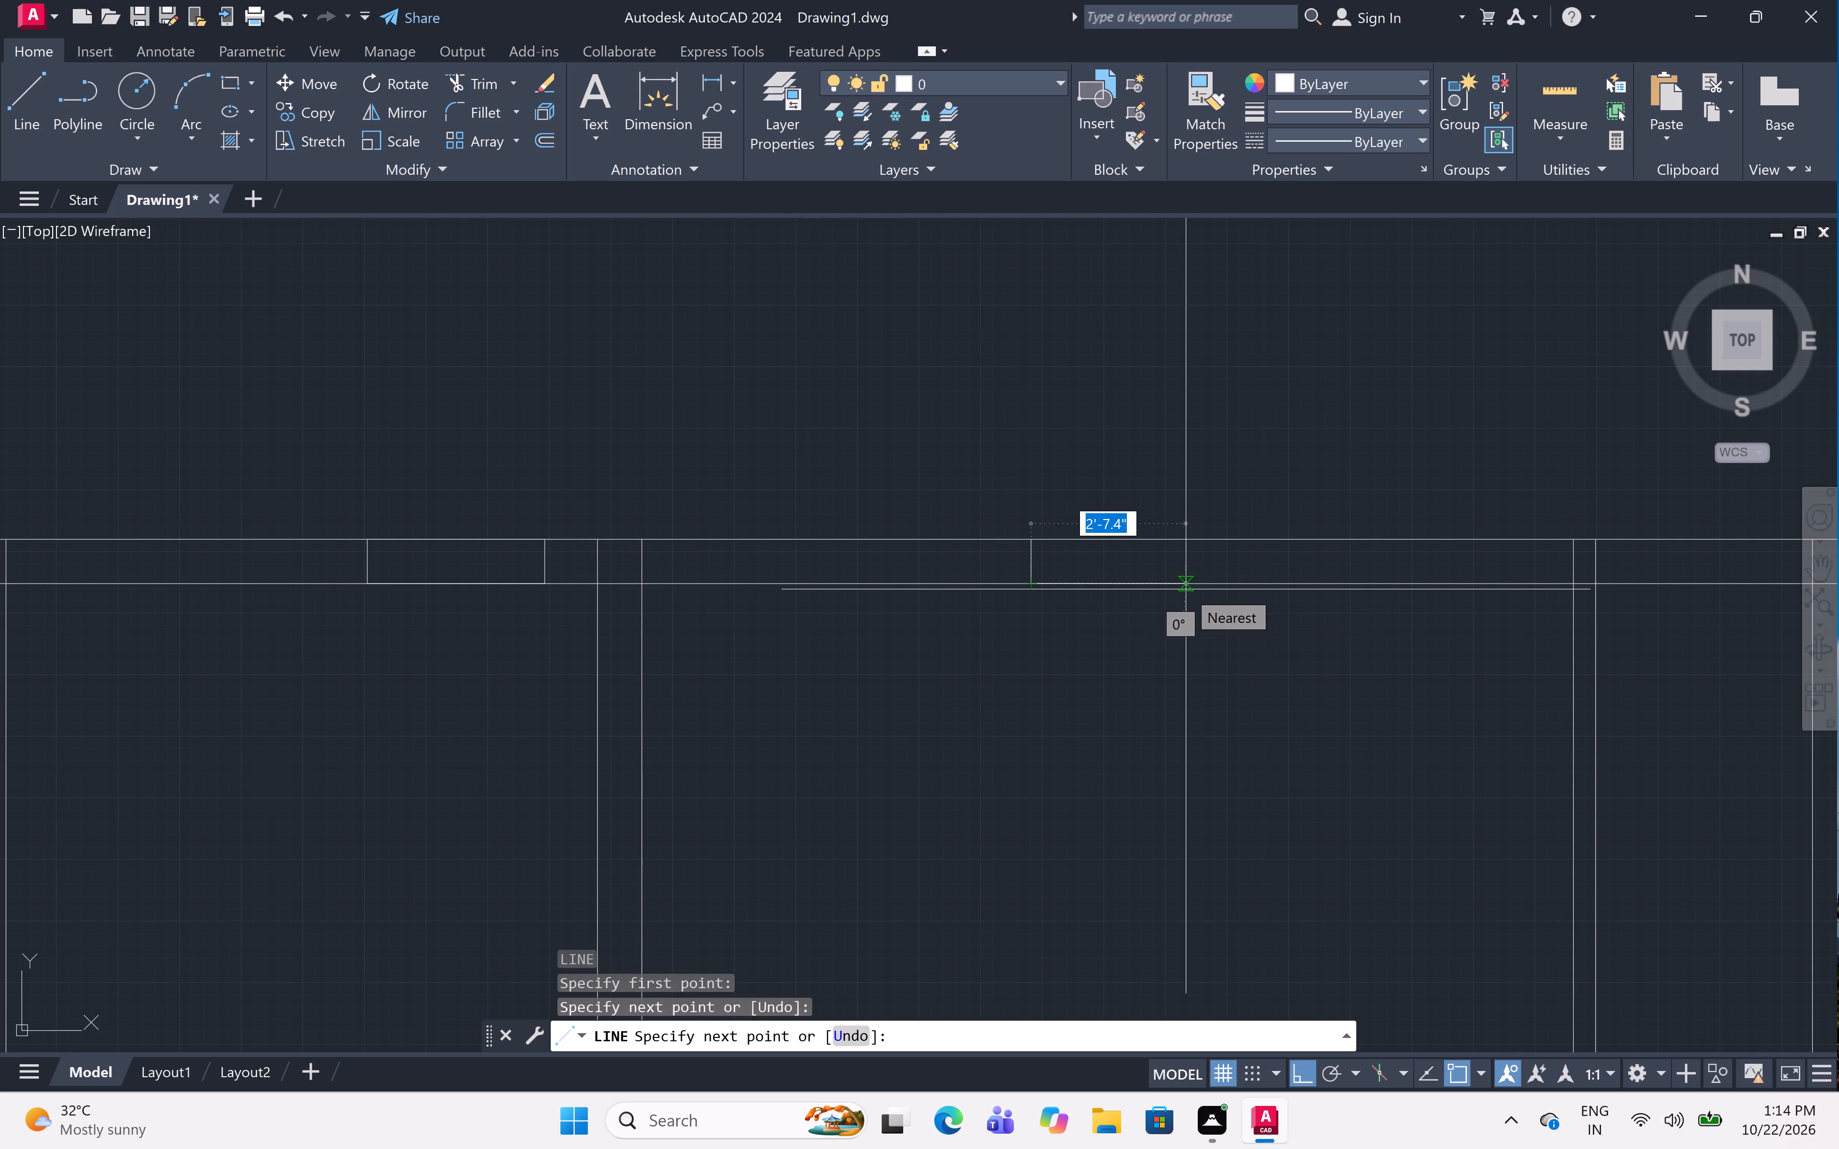
text(3')
key(space)
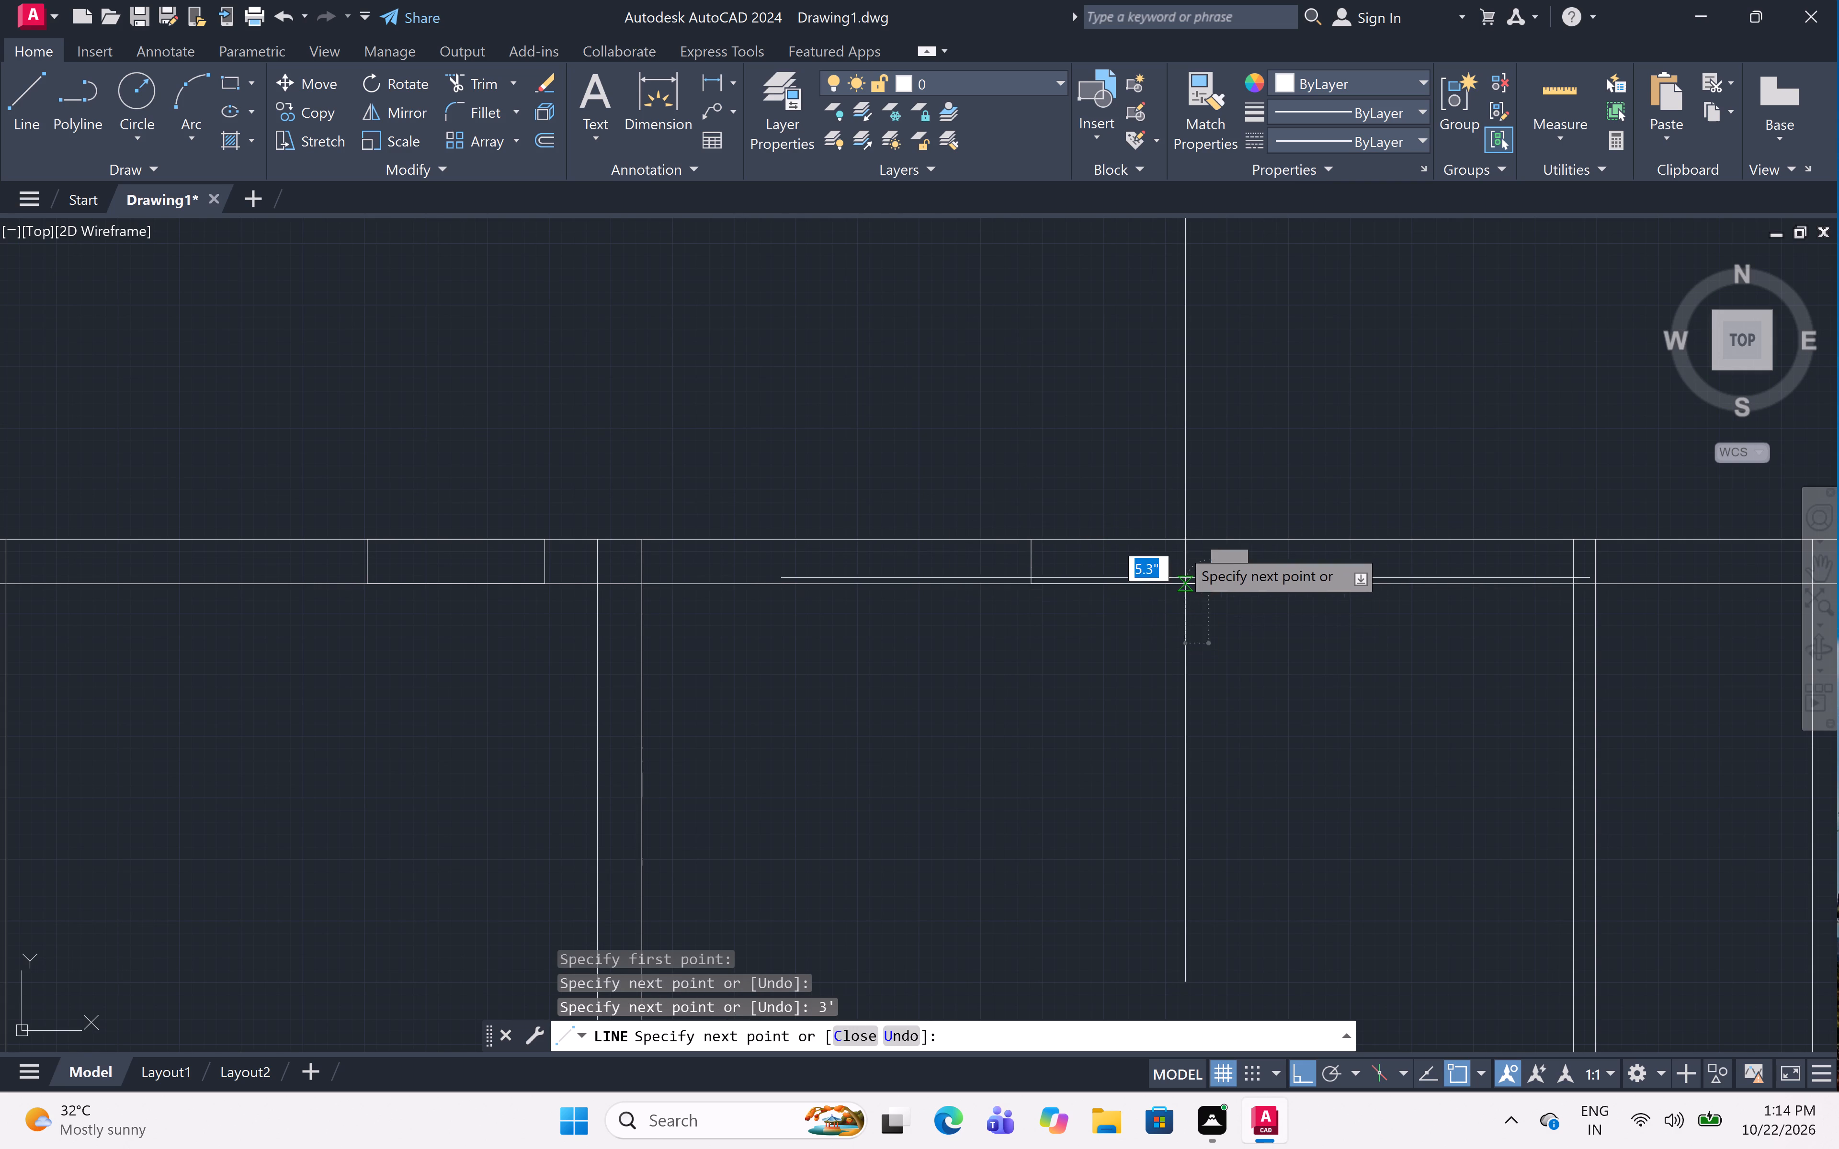
click(1214, 539)
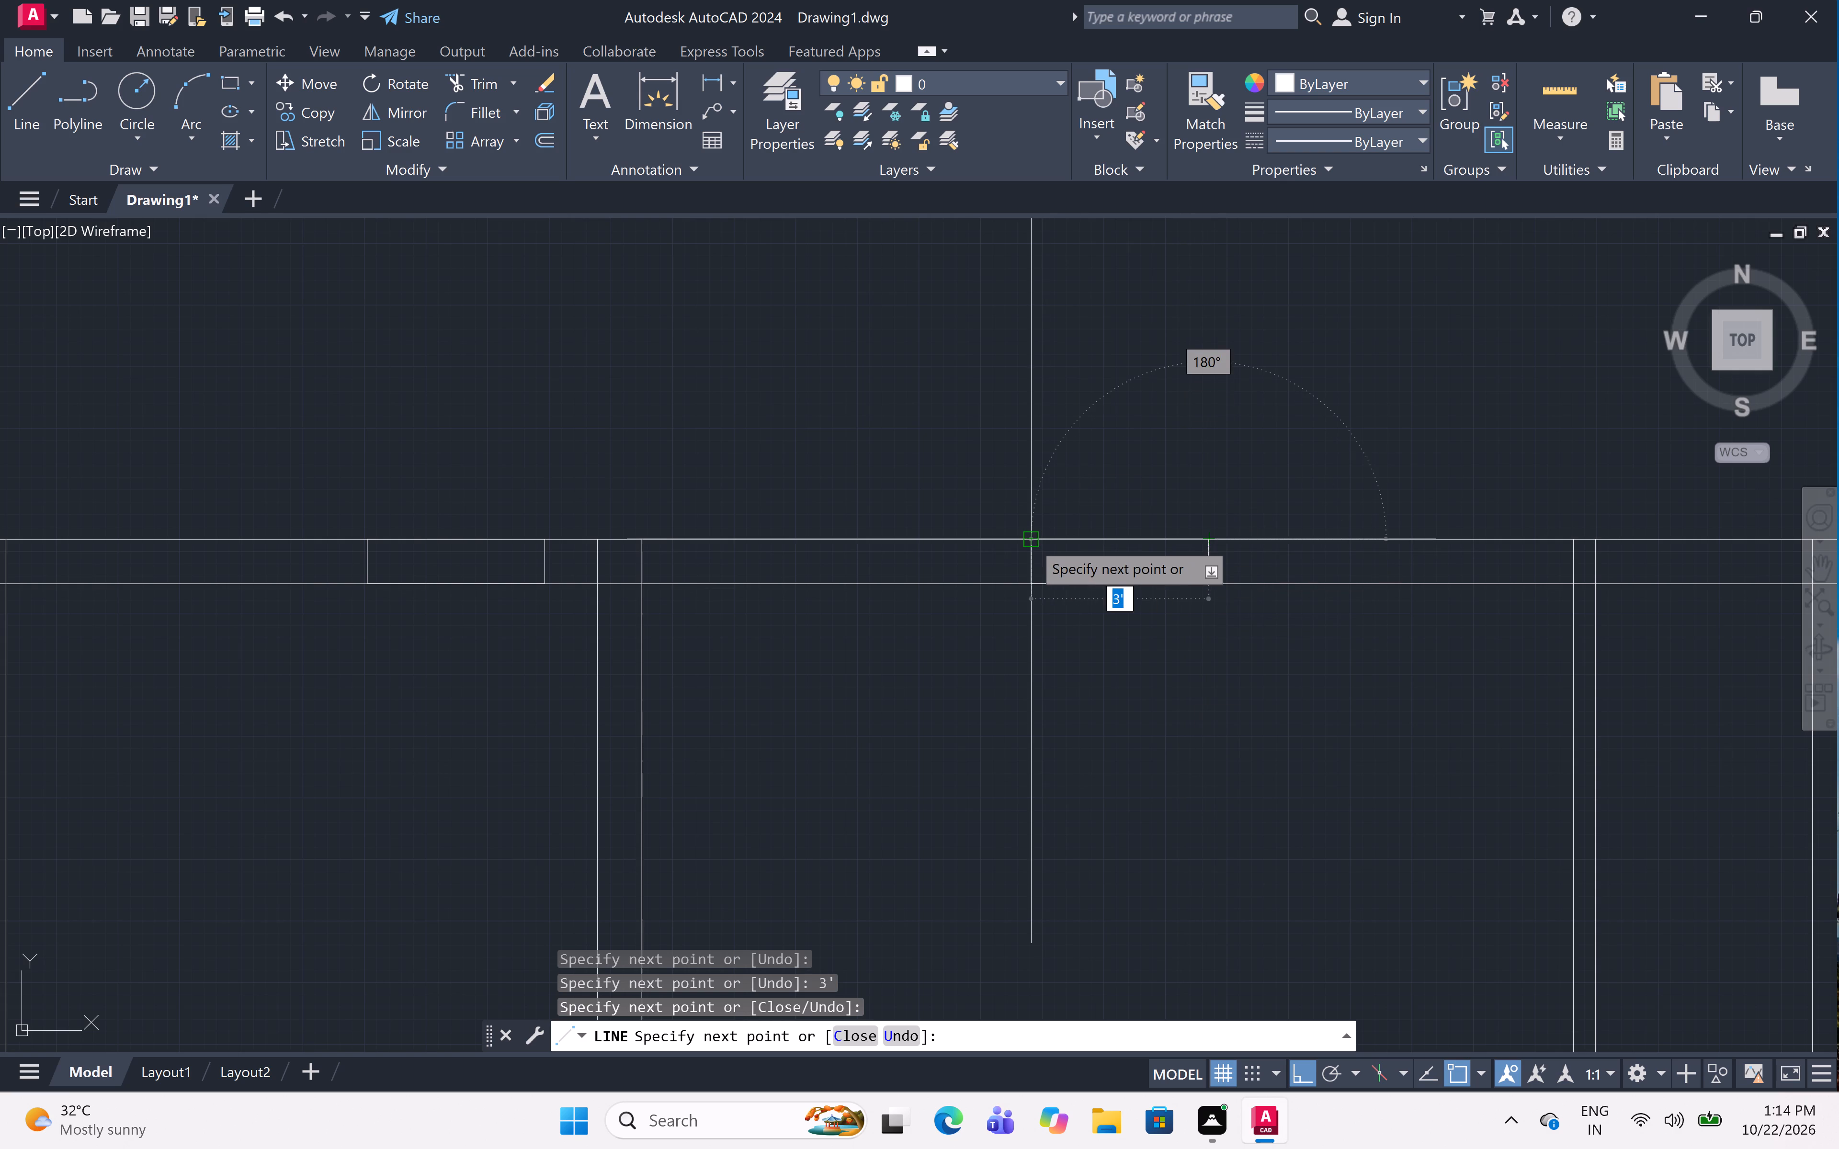
click(1027, 537)
key(Escape)
Outline a 3' wide opening across the top wall of the narrow top-right room, flush with the right wall's inner face.
scroll(1105, 505, down, 5)
middle_drag(1104, 501, 958, 573)
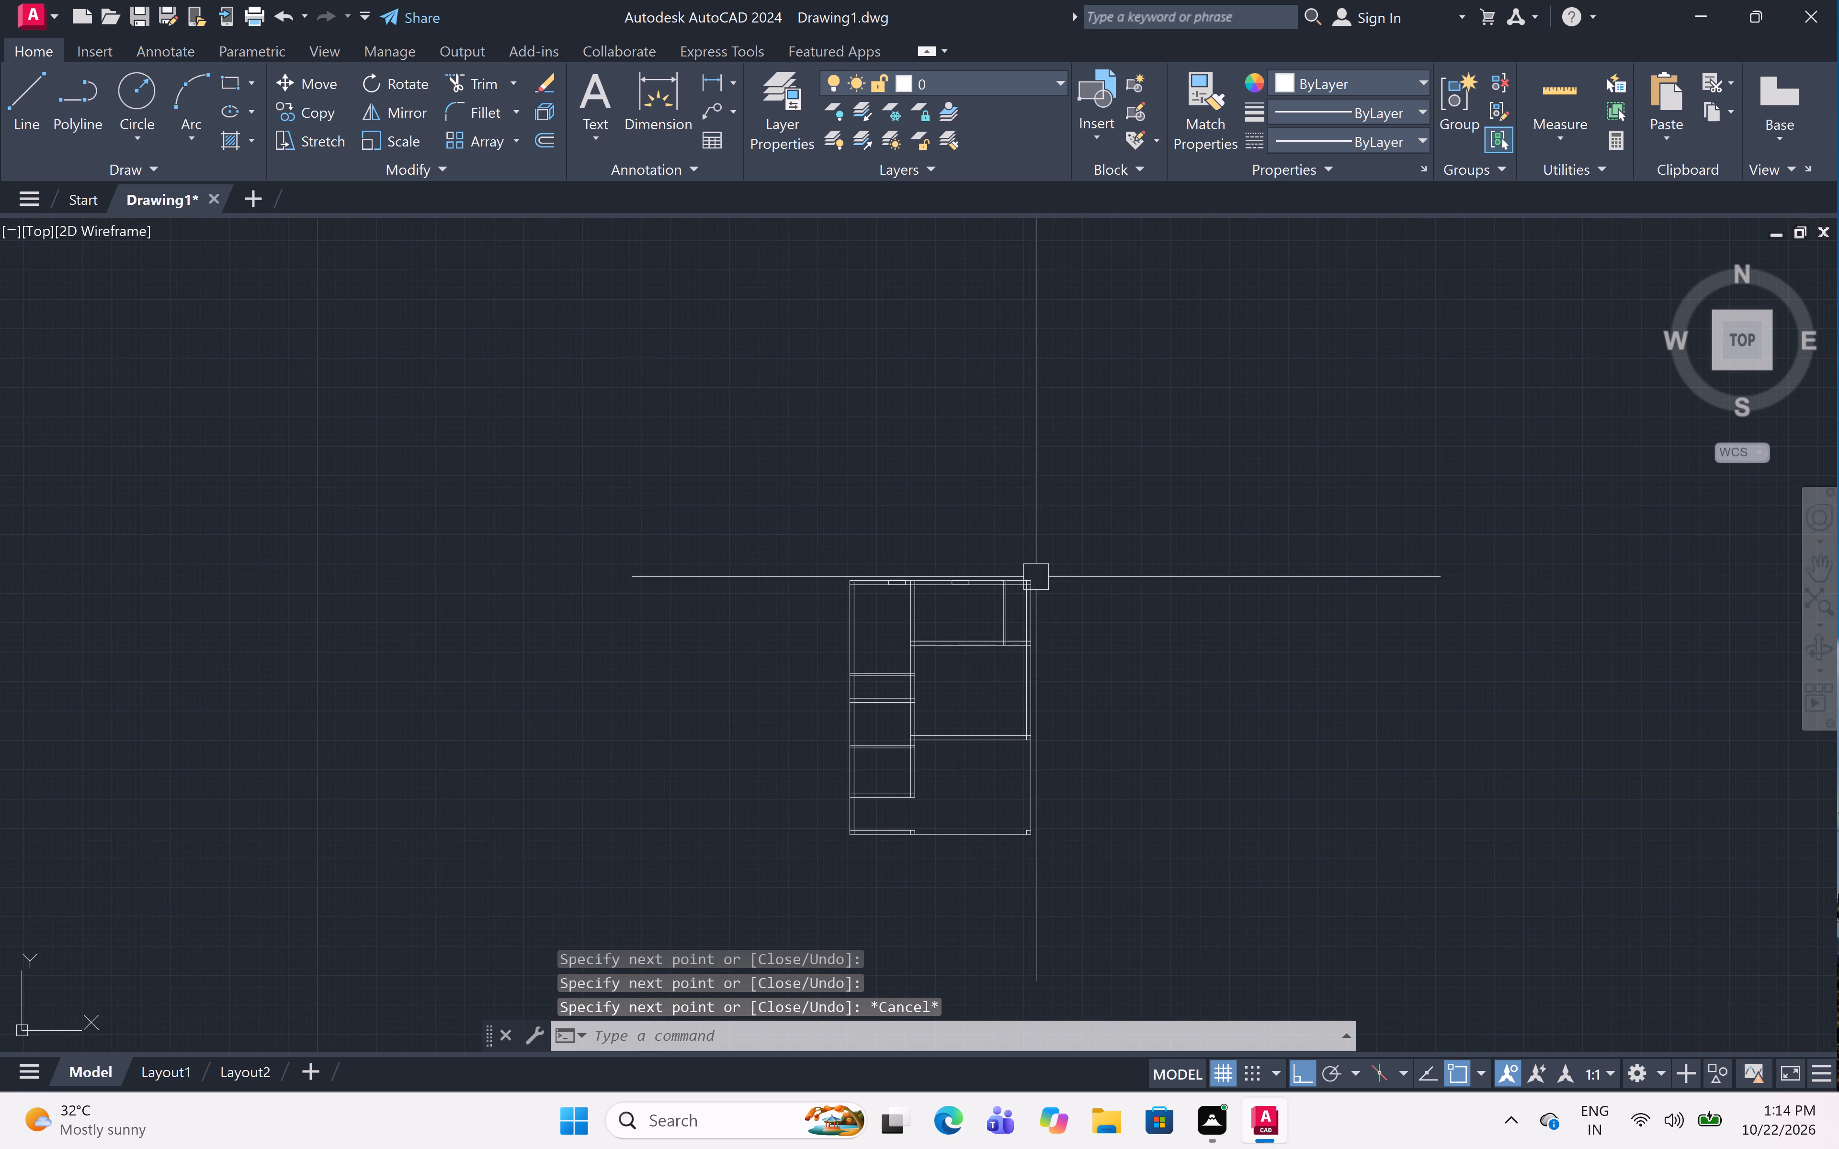
scroll(1014, 584, up, 7)
scroll(1014, 583, down, 1)
scroll(1038, 565, up, 1)
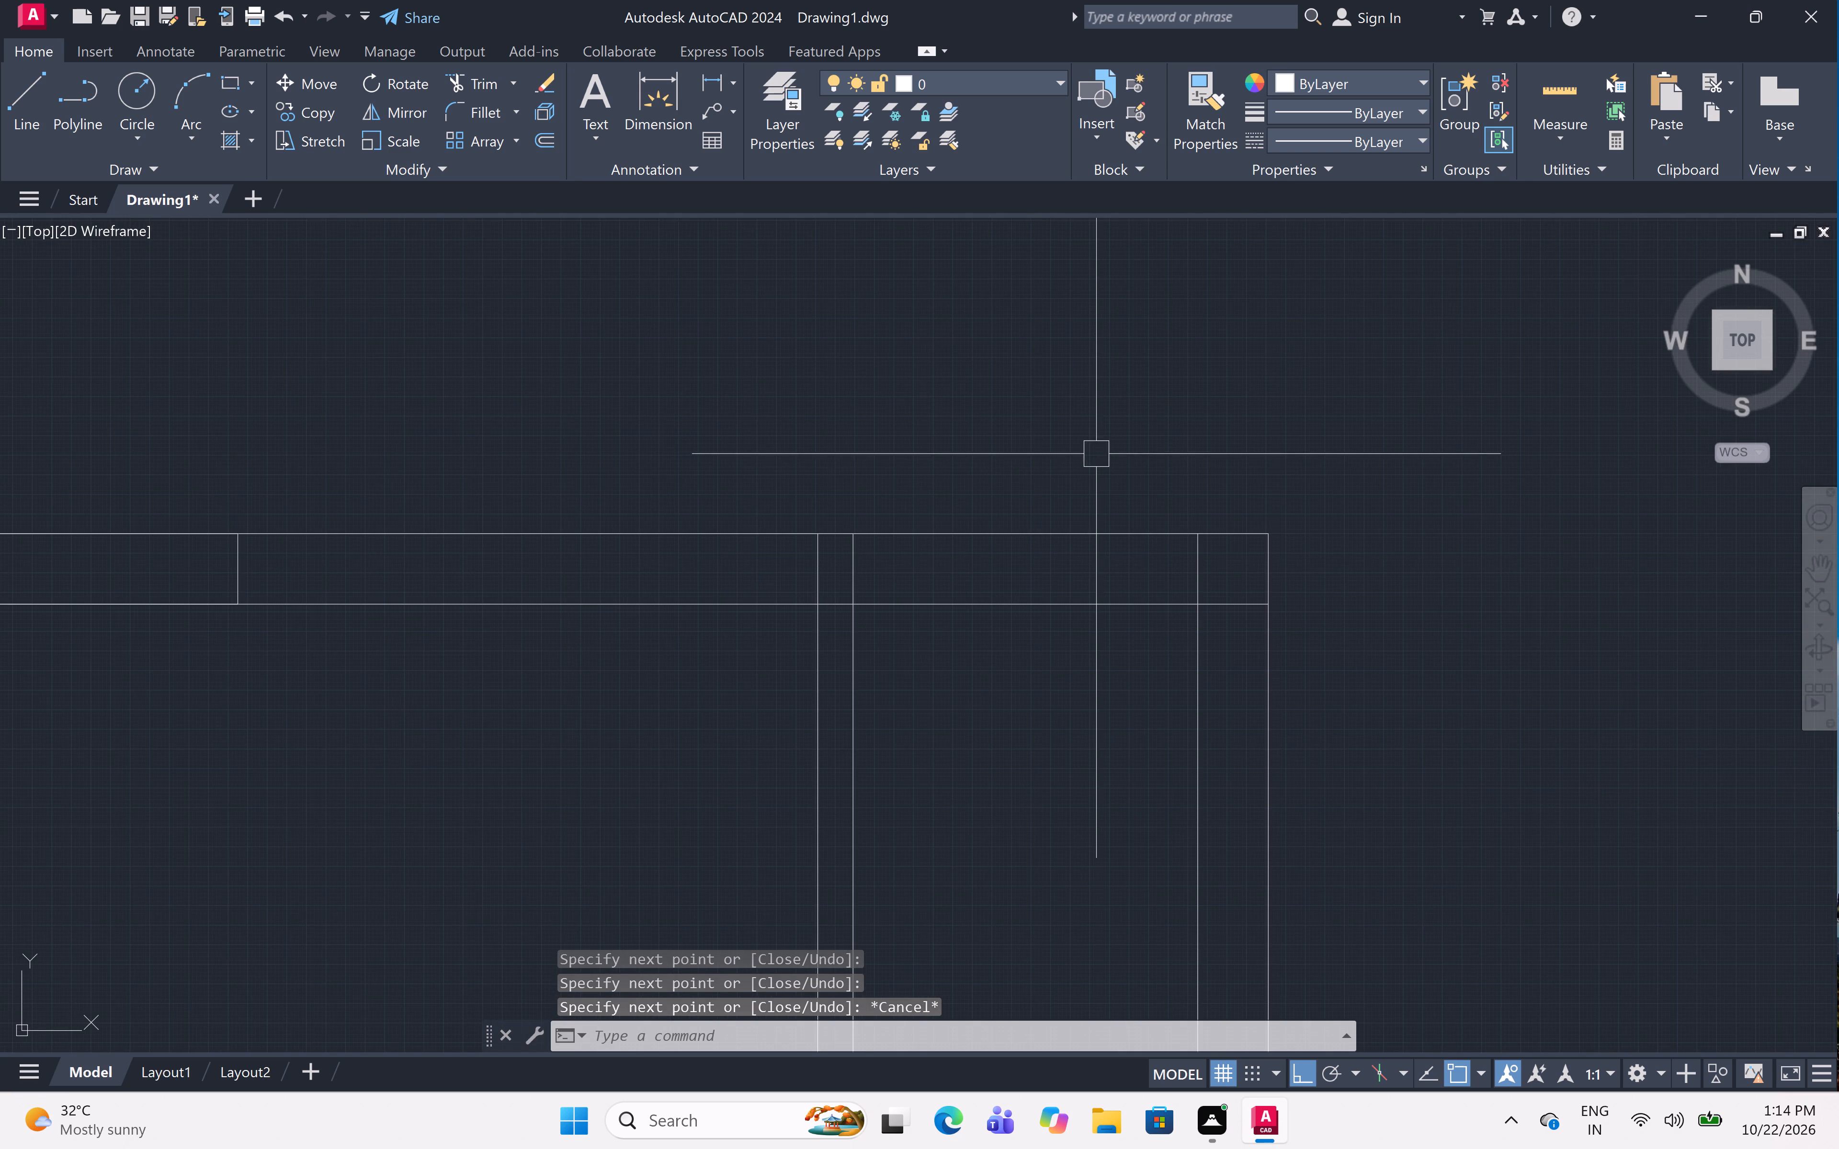
text(l)
key(space)
click(1196, 533)
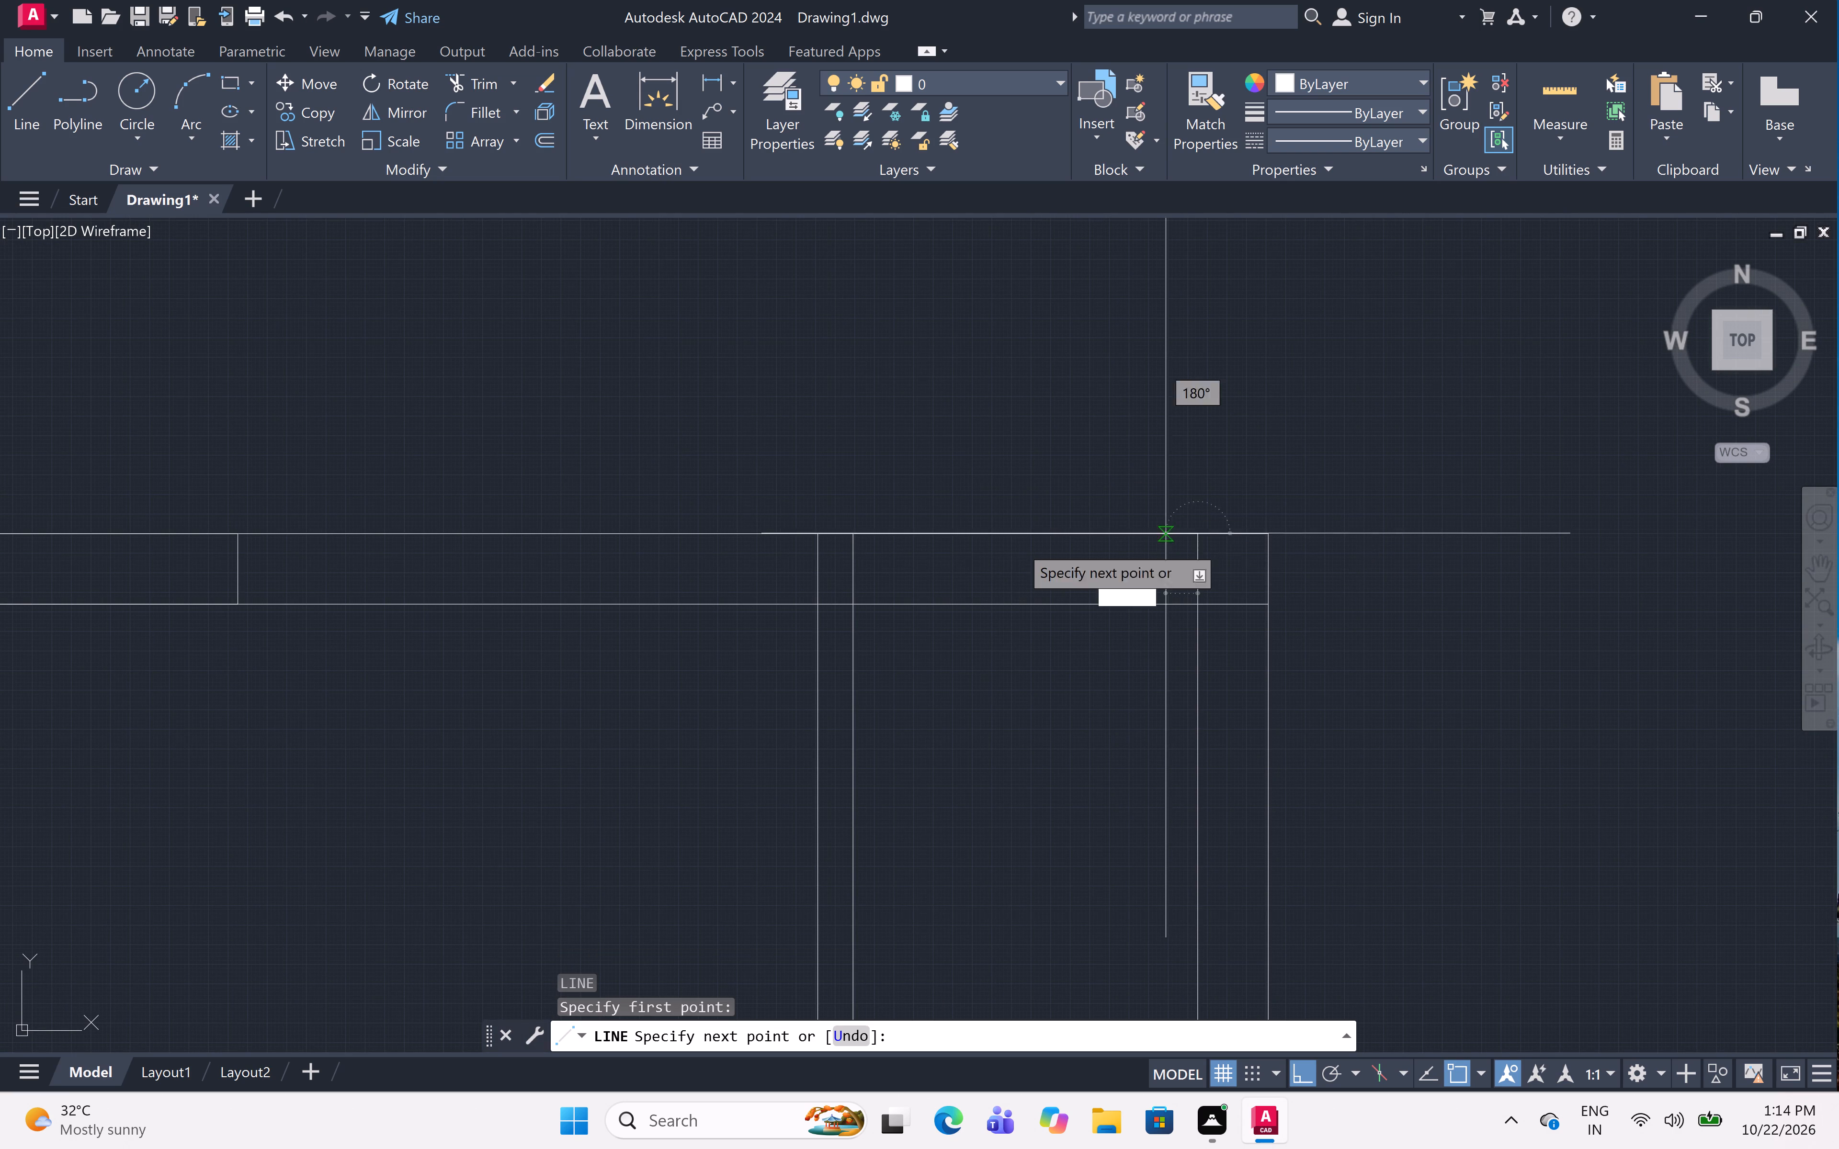
text(3')
key(space)
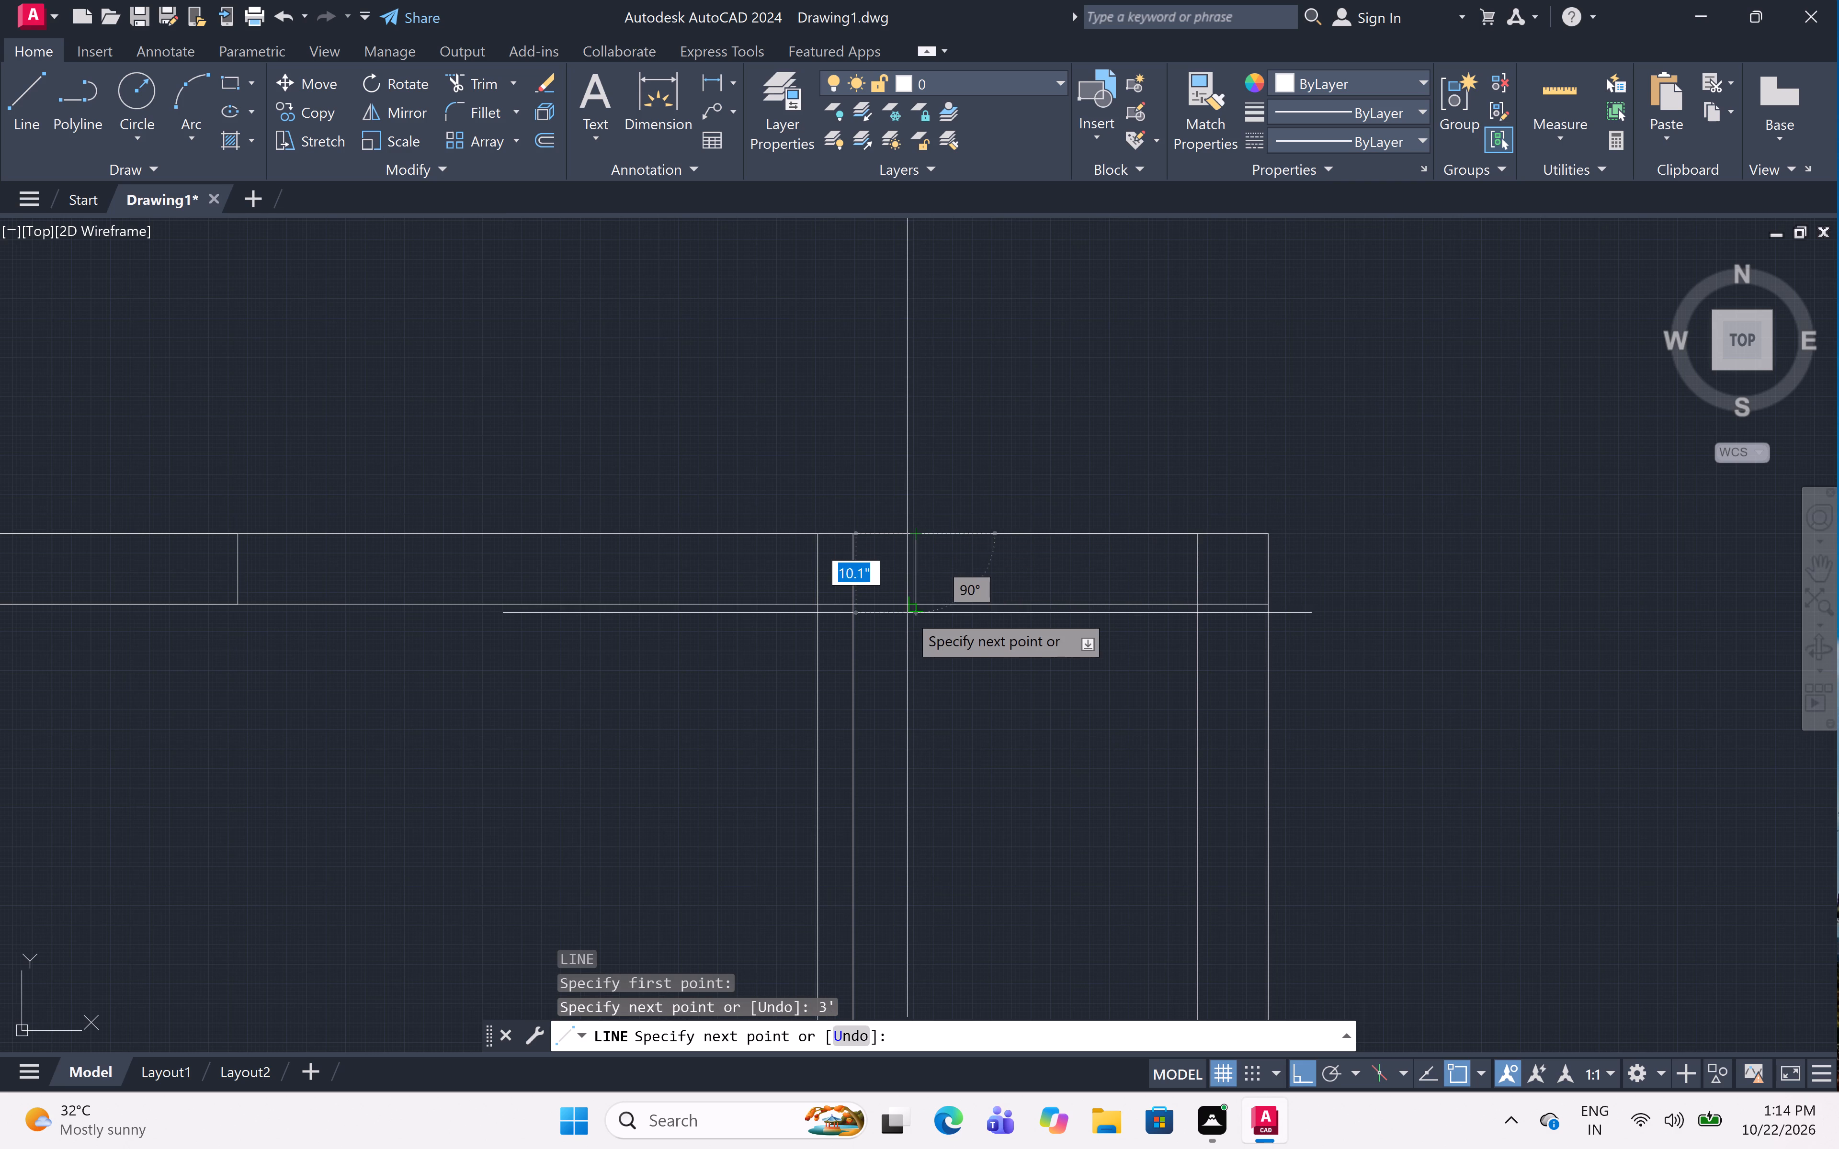
click(918, 602)
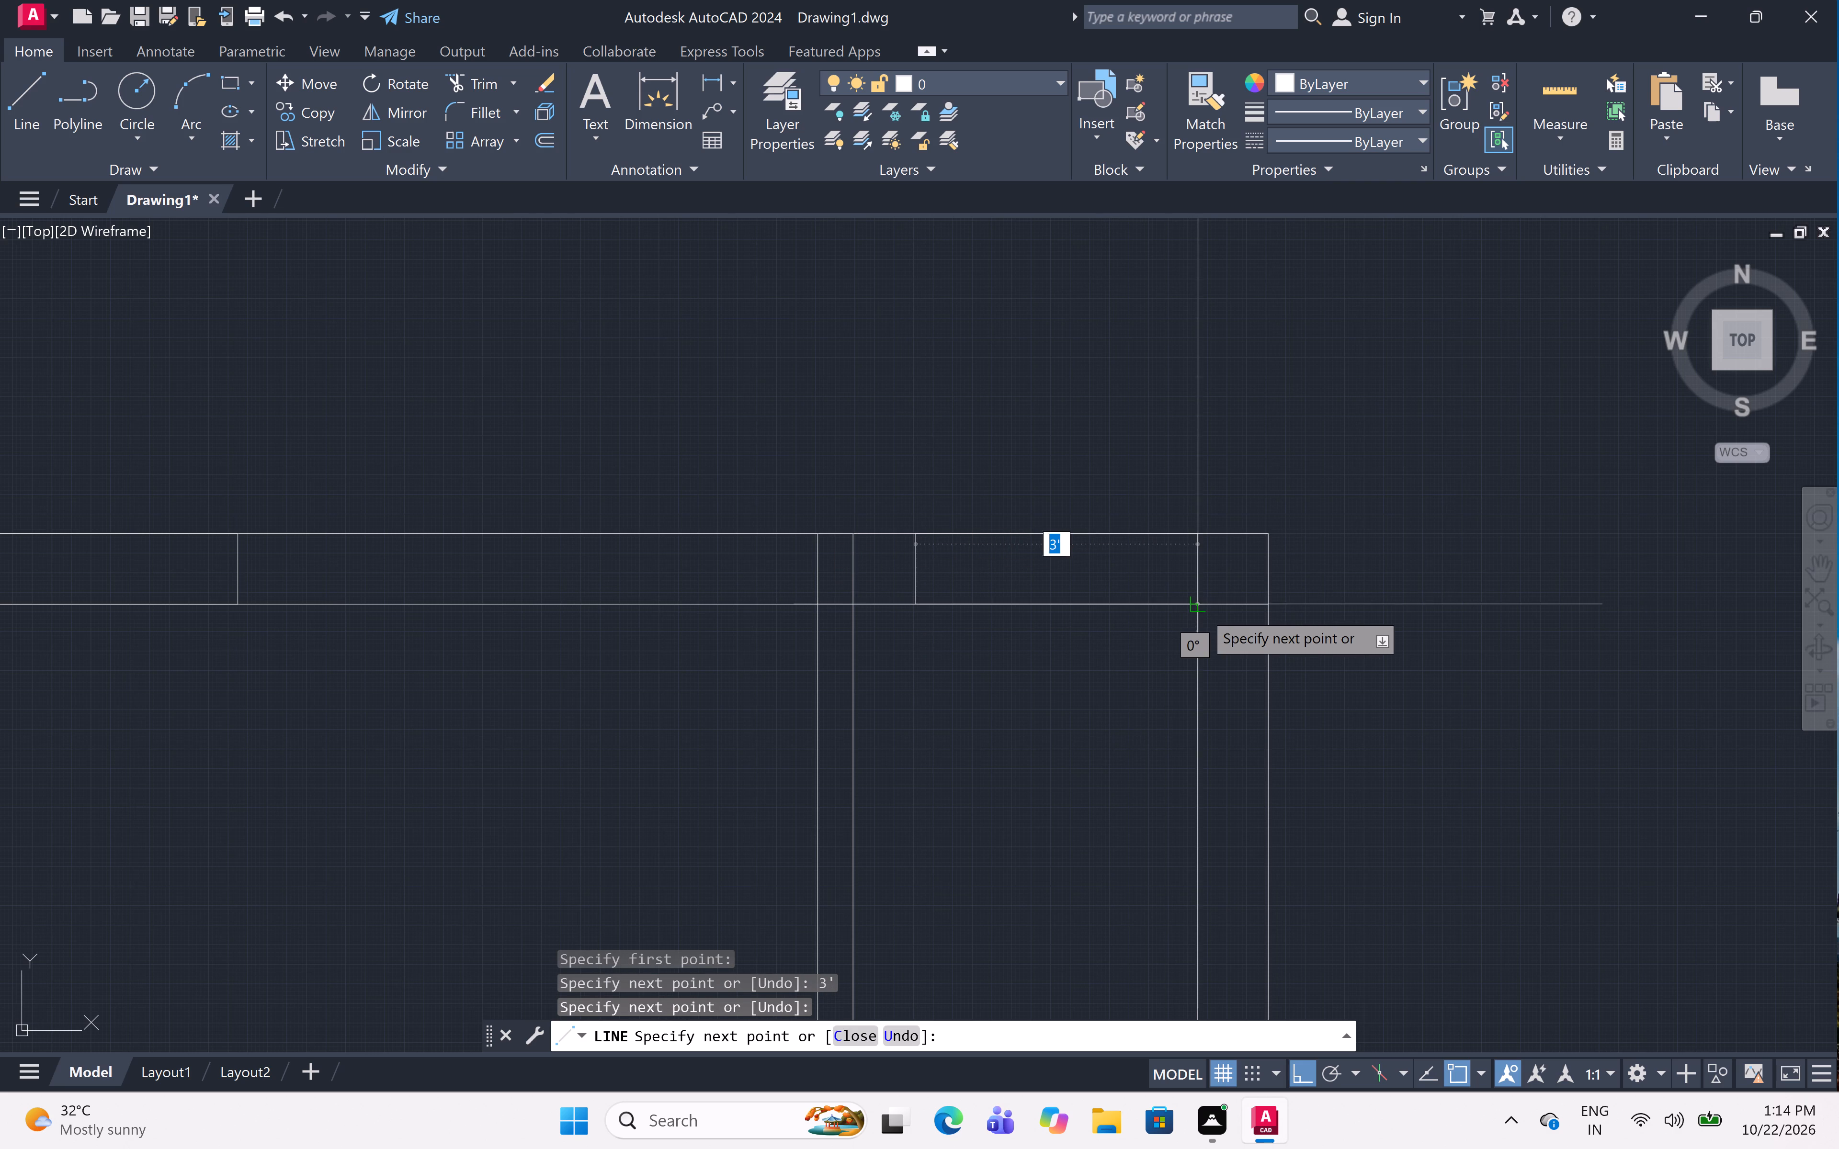
click(1202, 610)
click(1192, 530)
key(Escape)
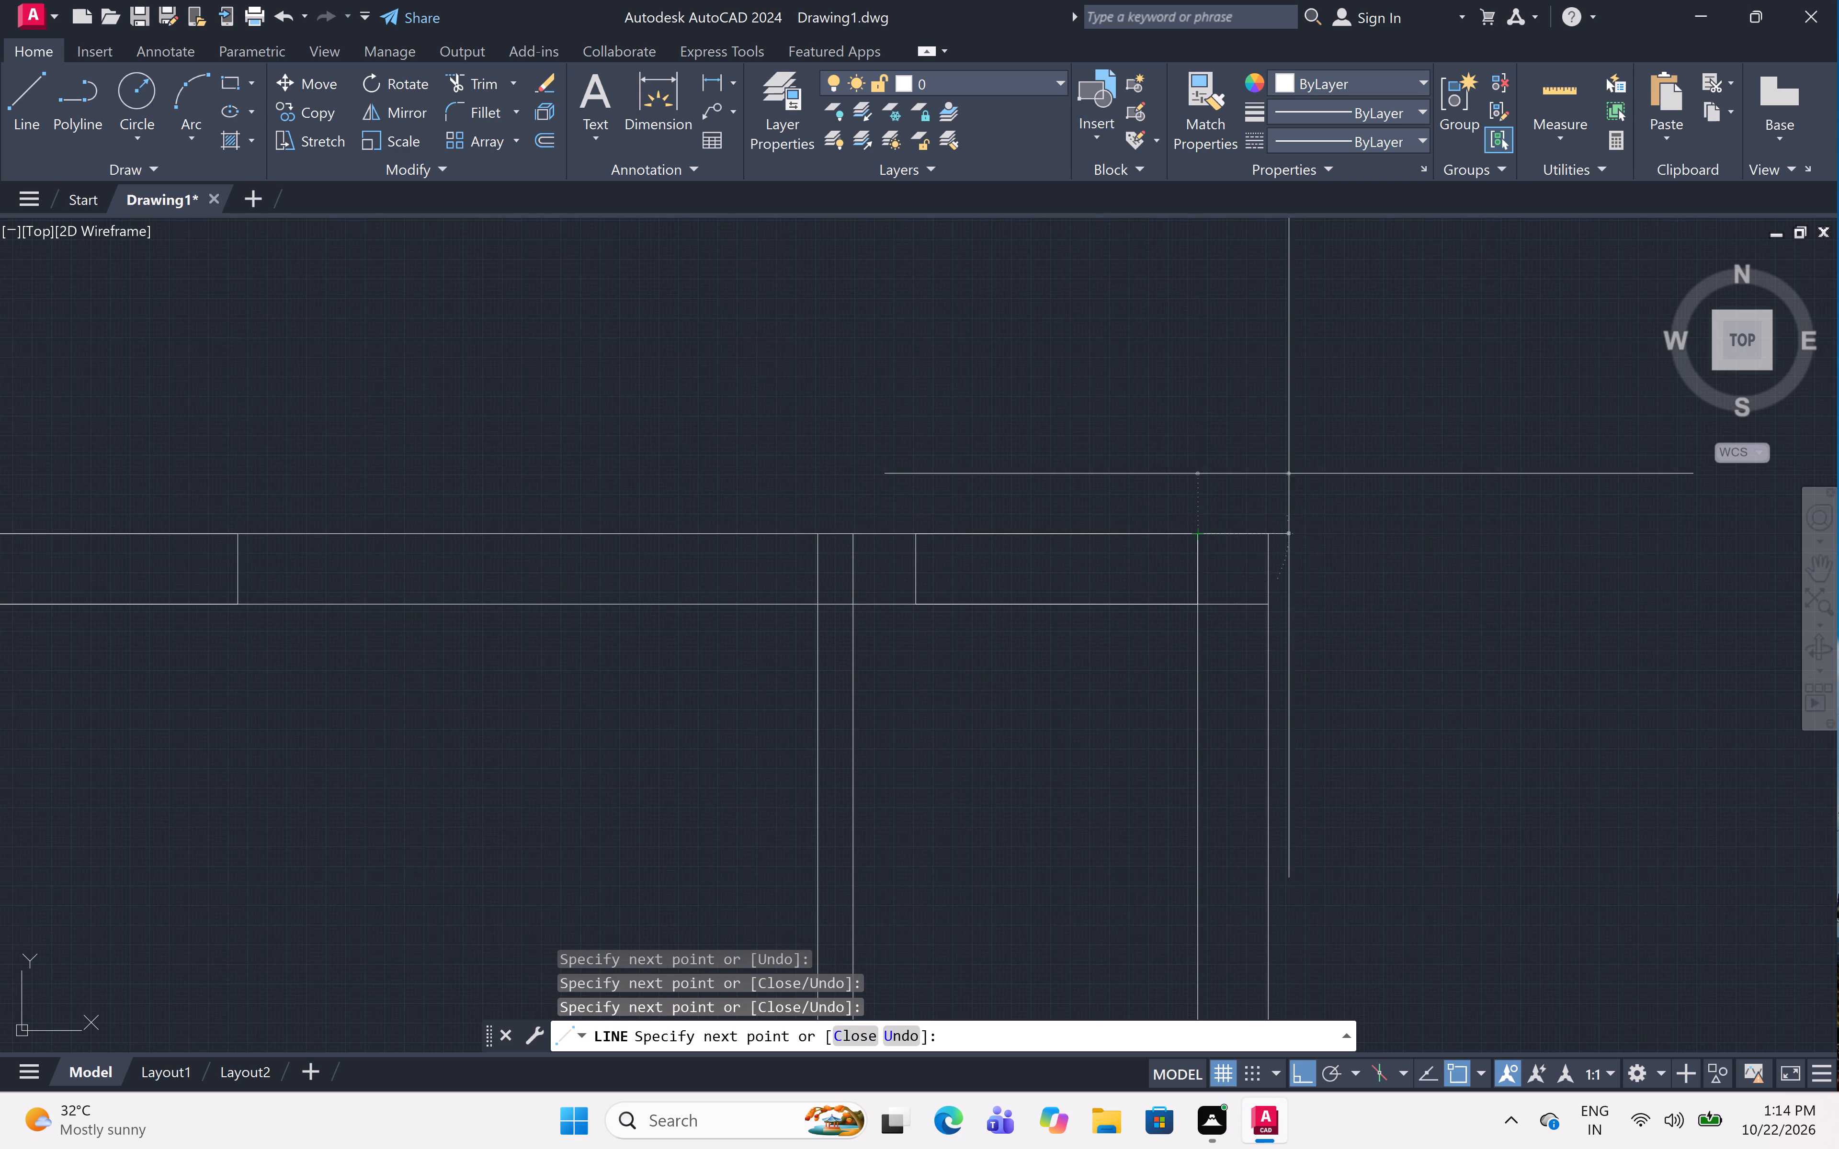
Outline a 3' long window in the right 9" wall of the middle-right room, near that room's upper wall.
scroll(1265, 474, down, 3)
middle_drag(1262, 474, 1234, 394)
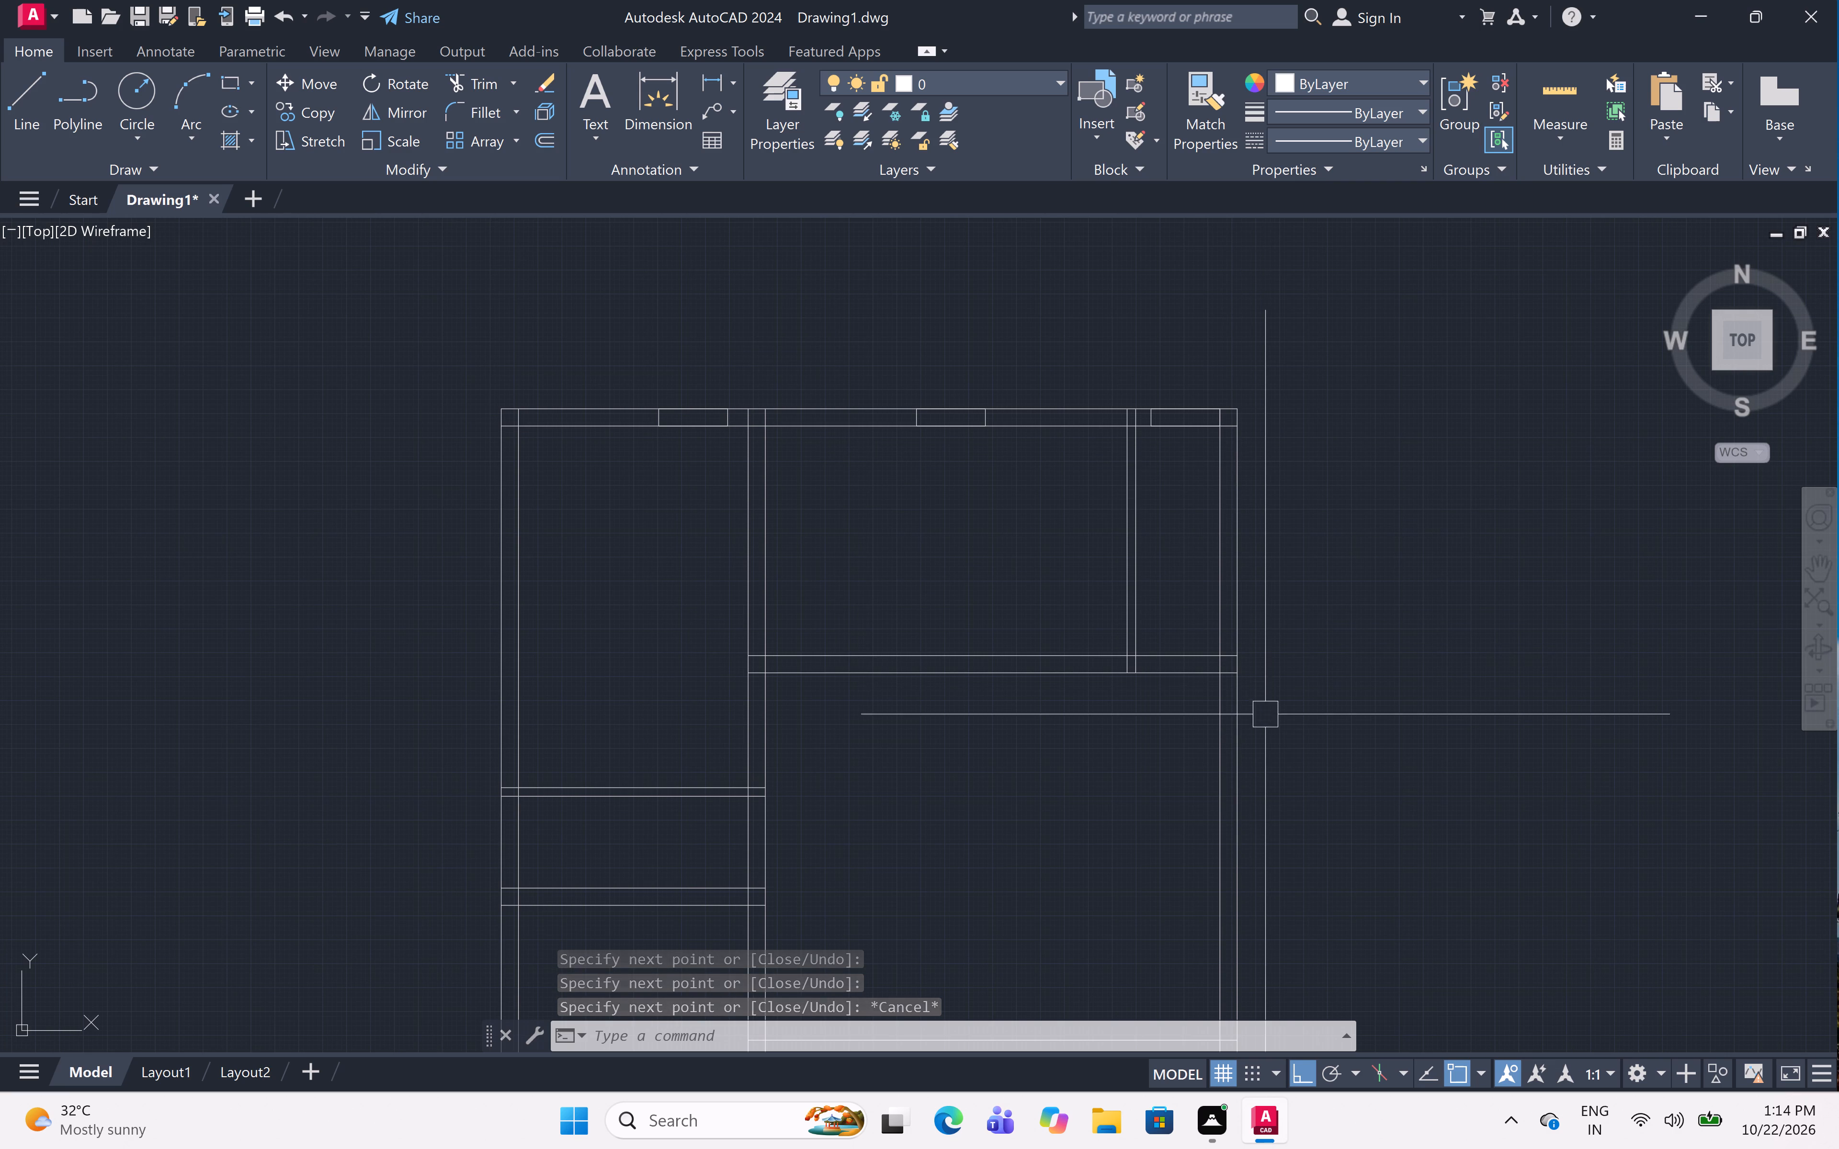
middle_drag(1265, 755, 1251, 679)
scroll(1252, 692, up, 2)
text(l)
key(space)
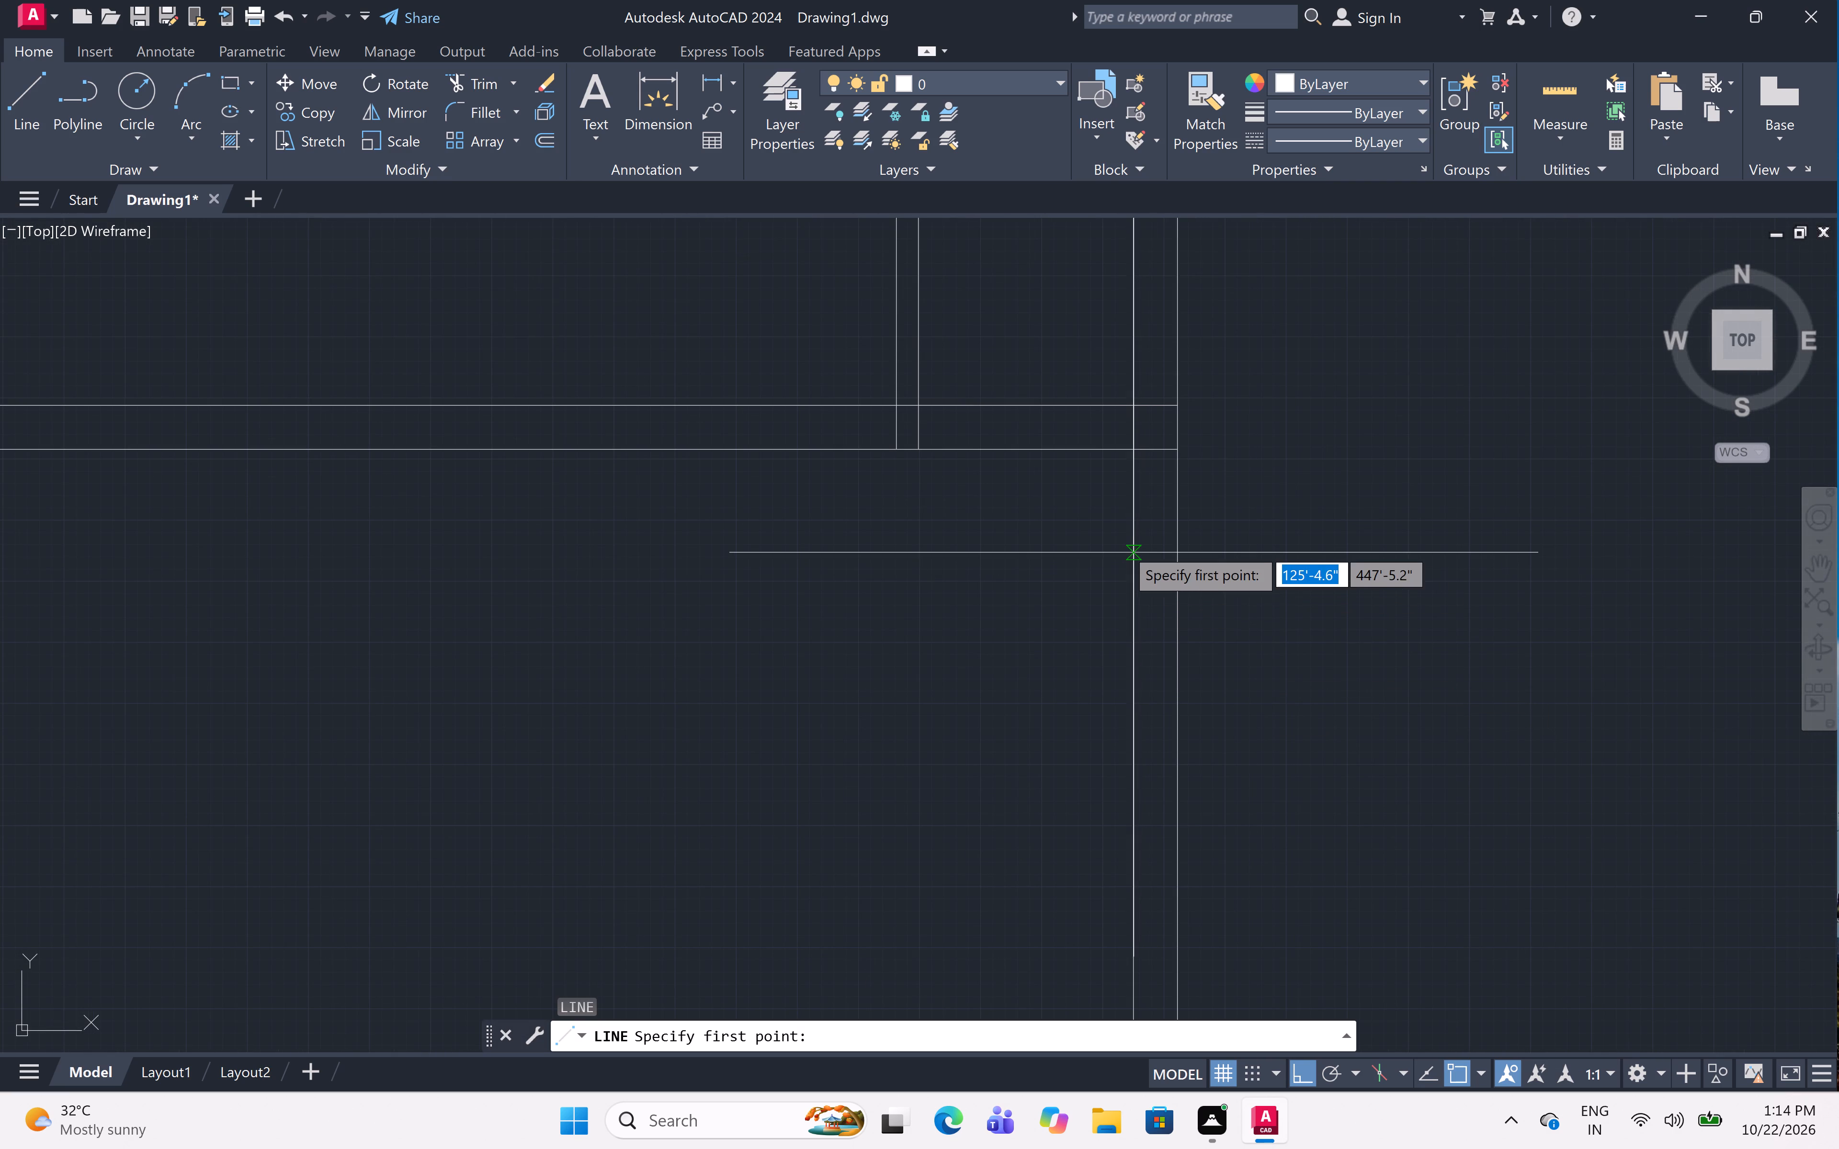
click(1130, 569)
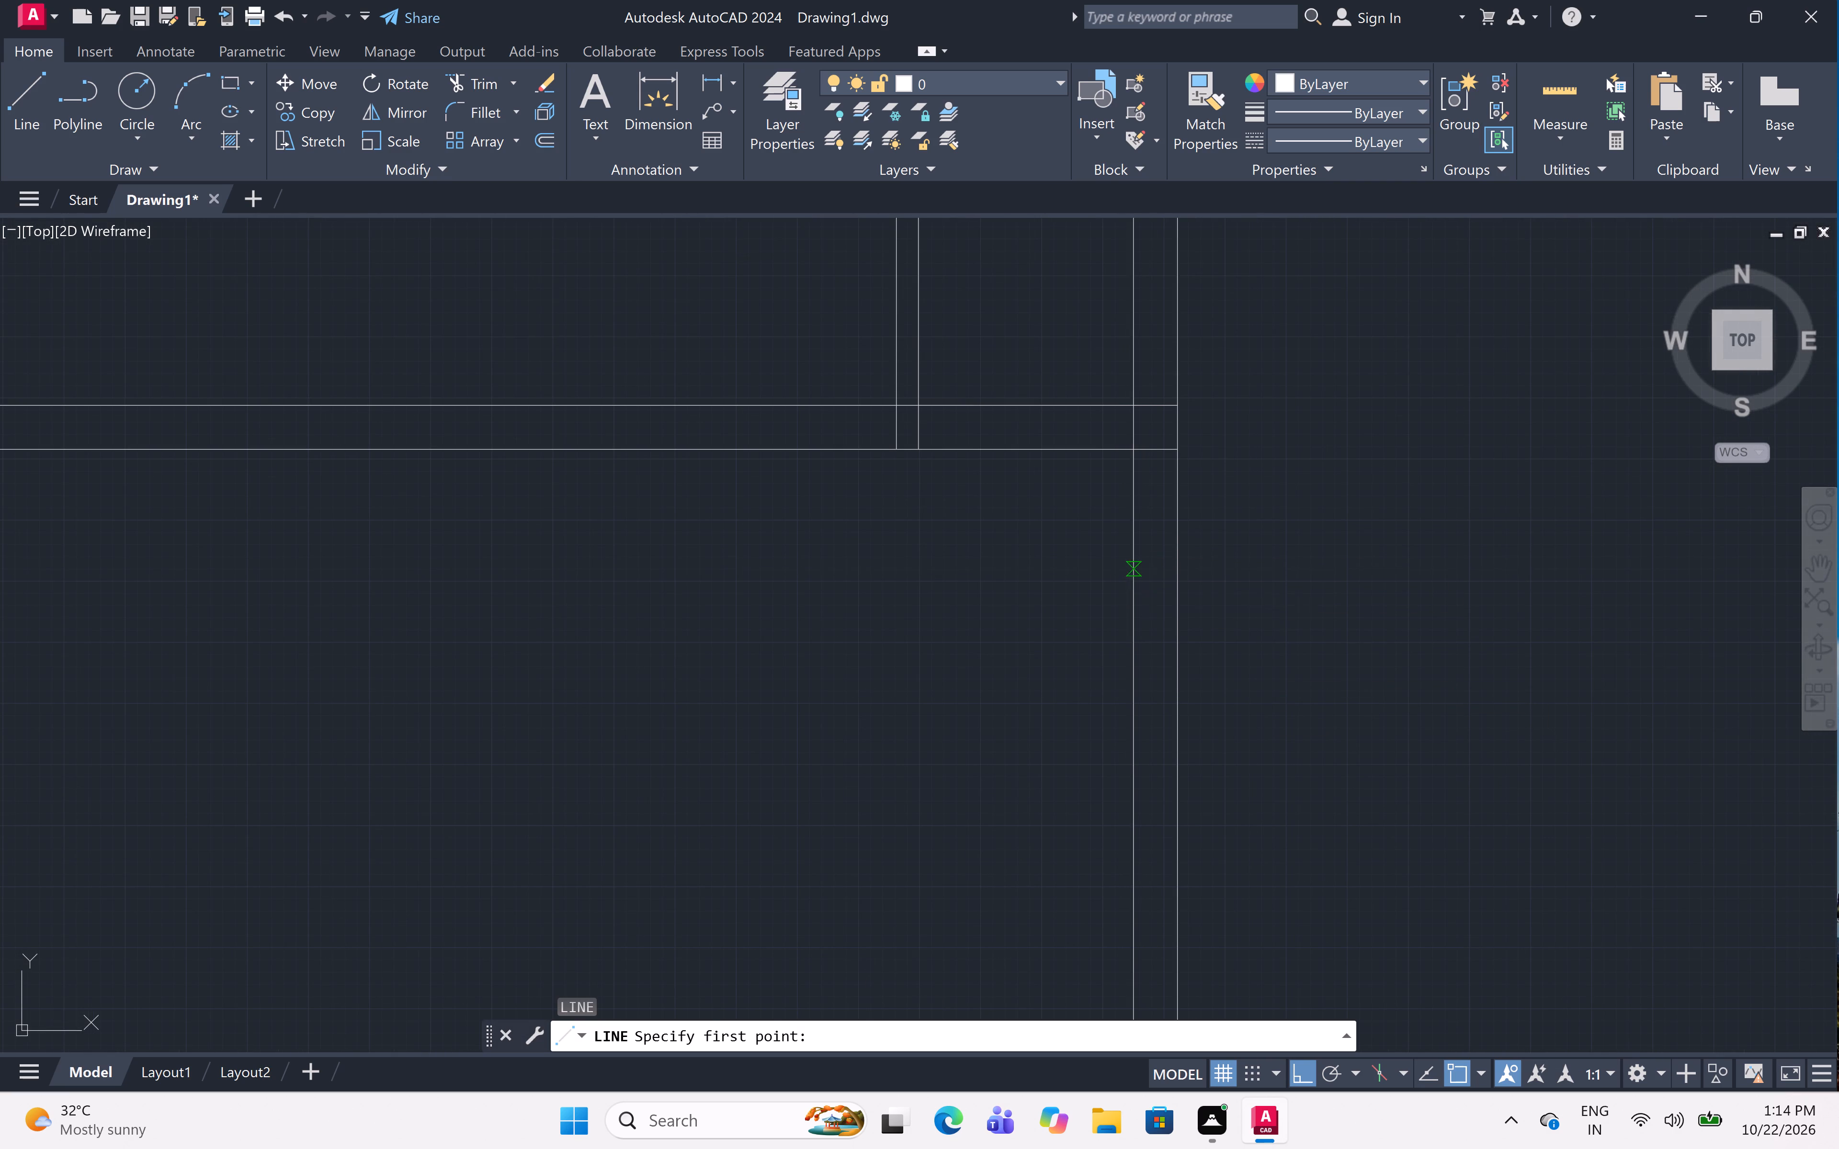
click(1182, 568)
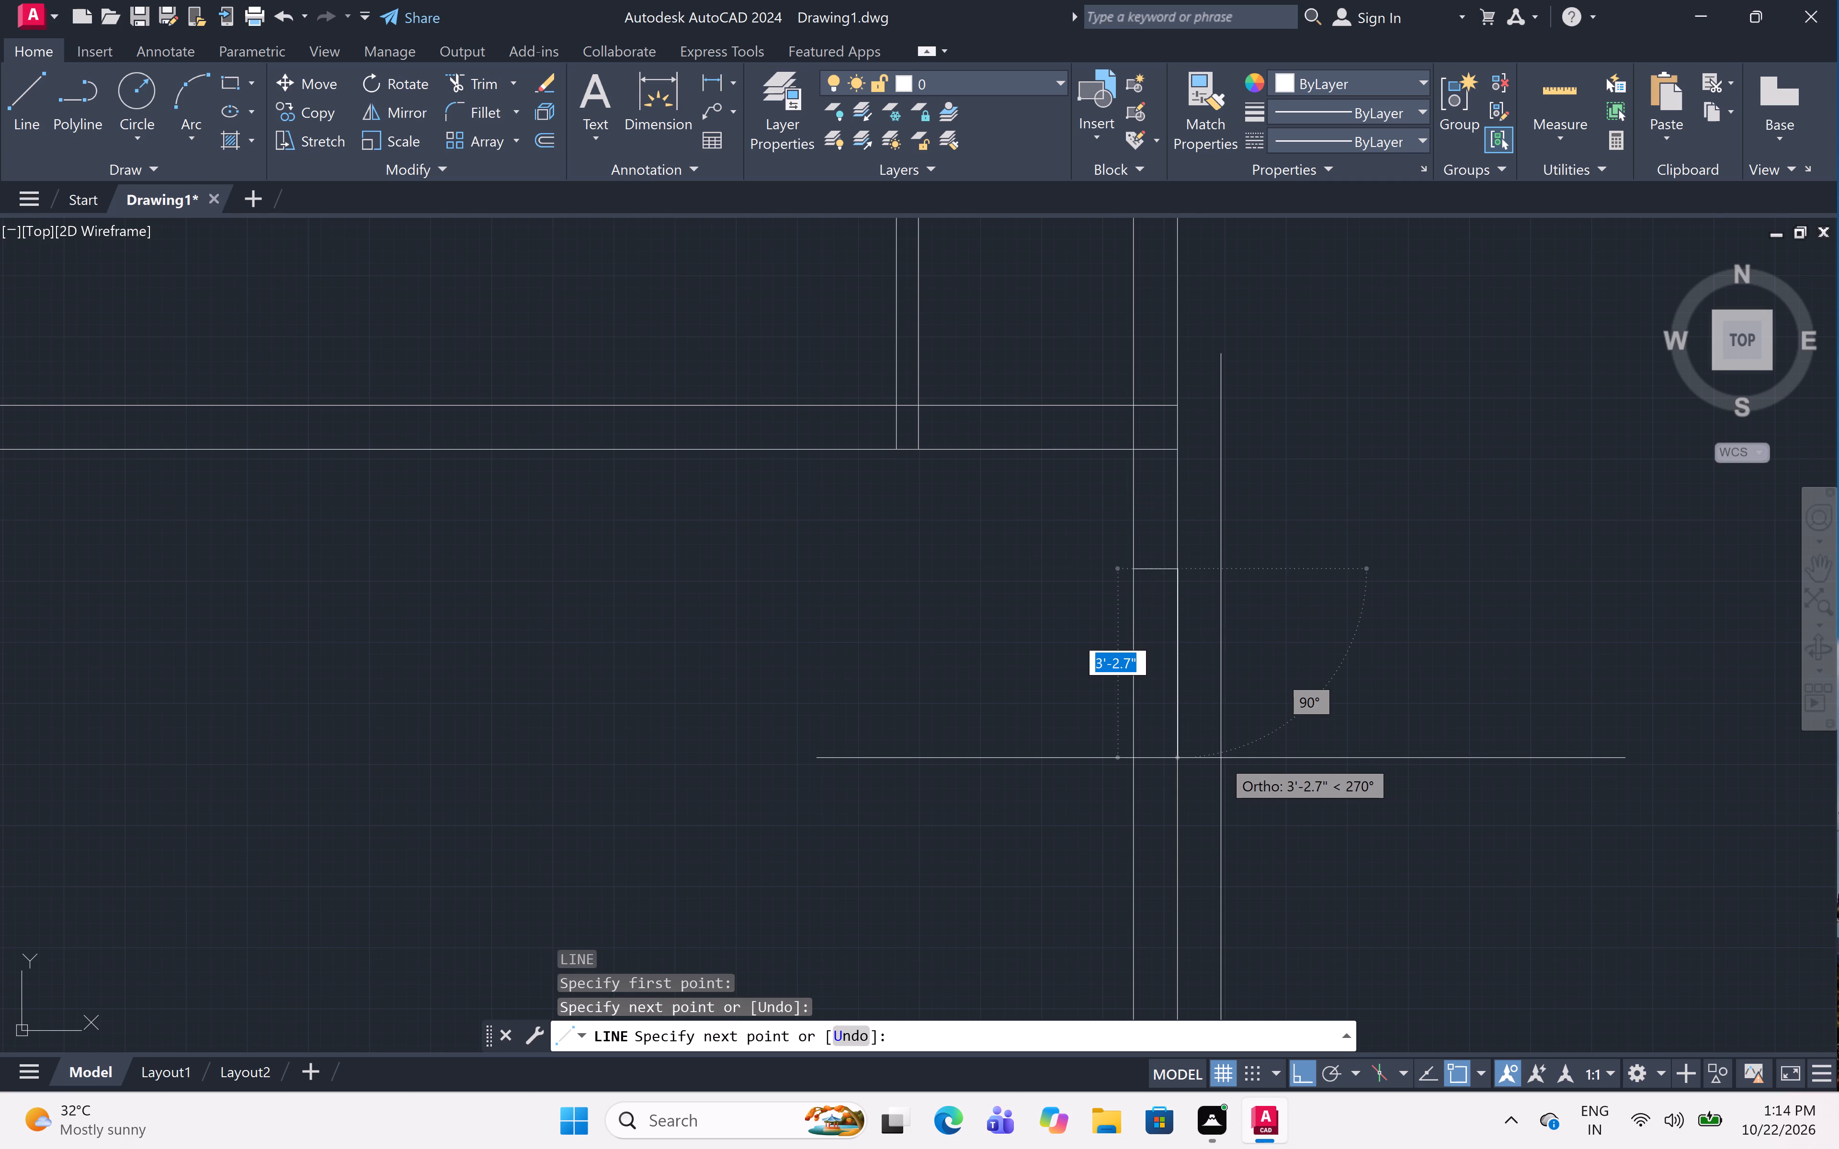
text(3')
key(space)
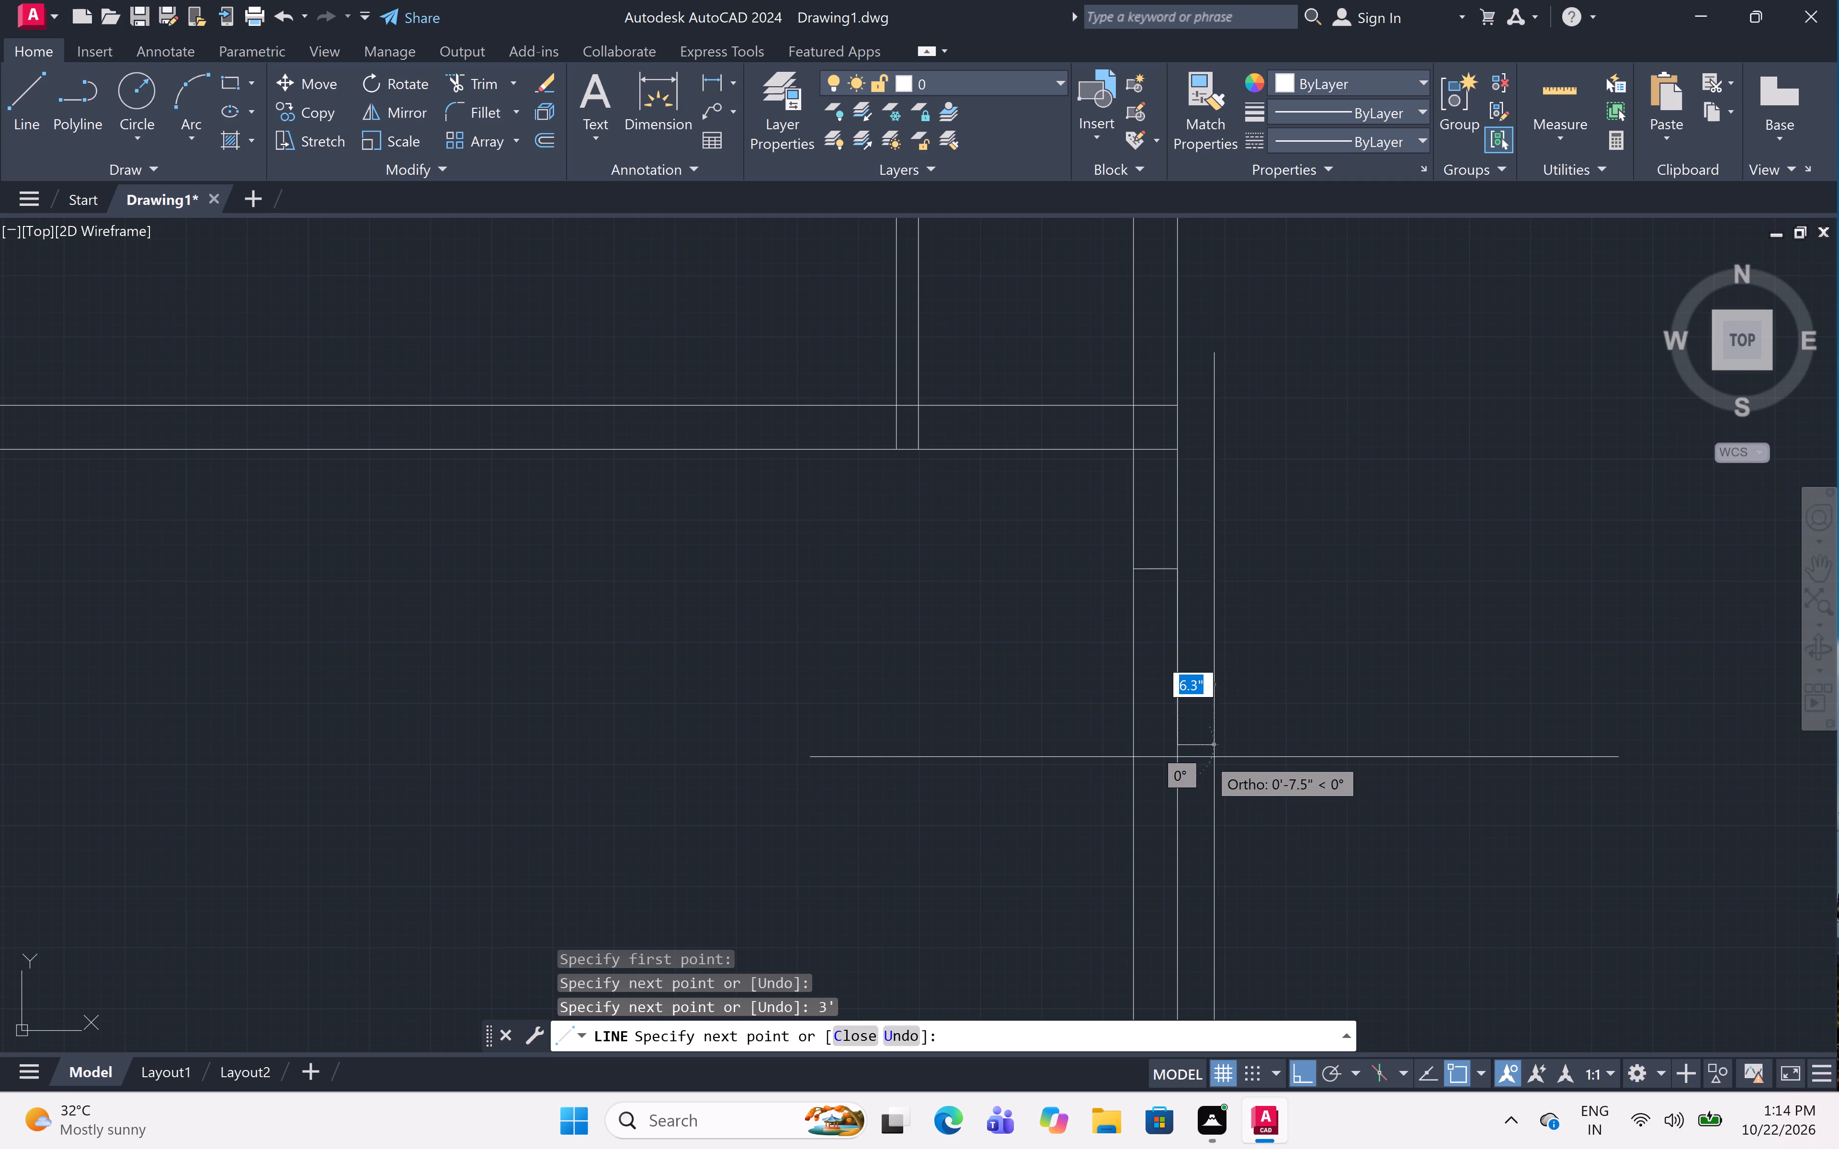
click(1136, 745)
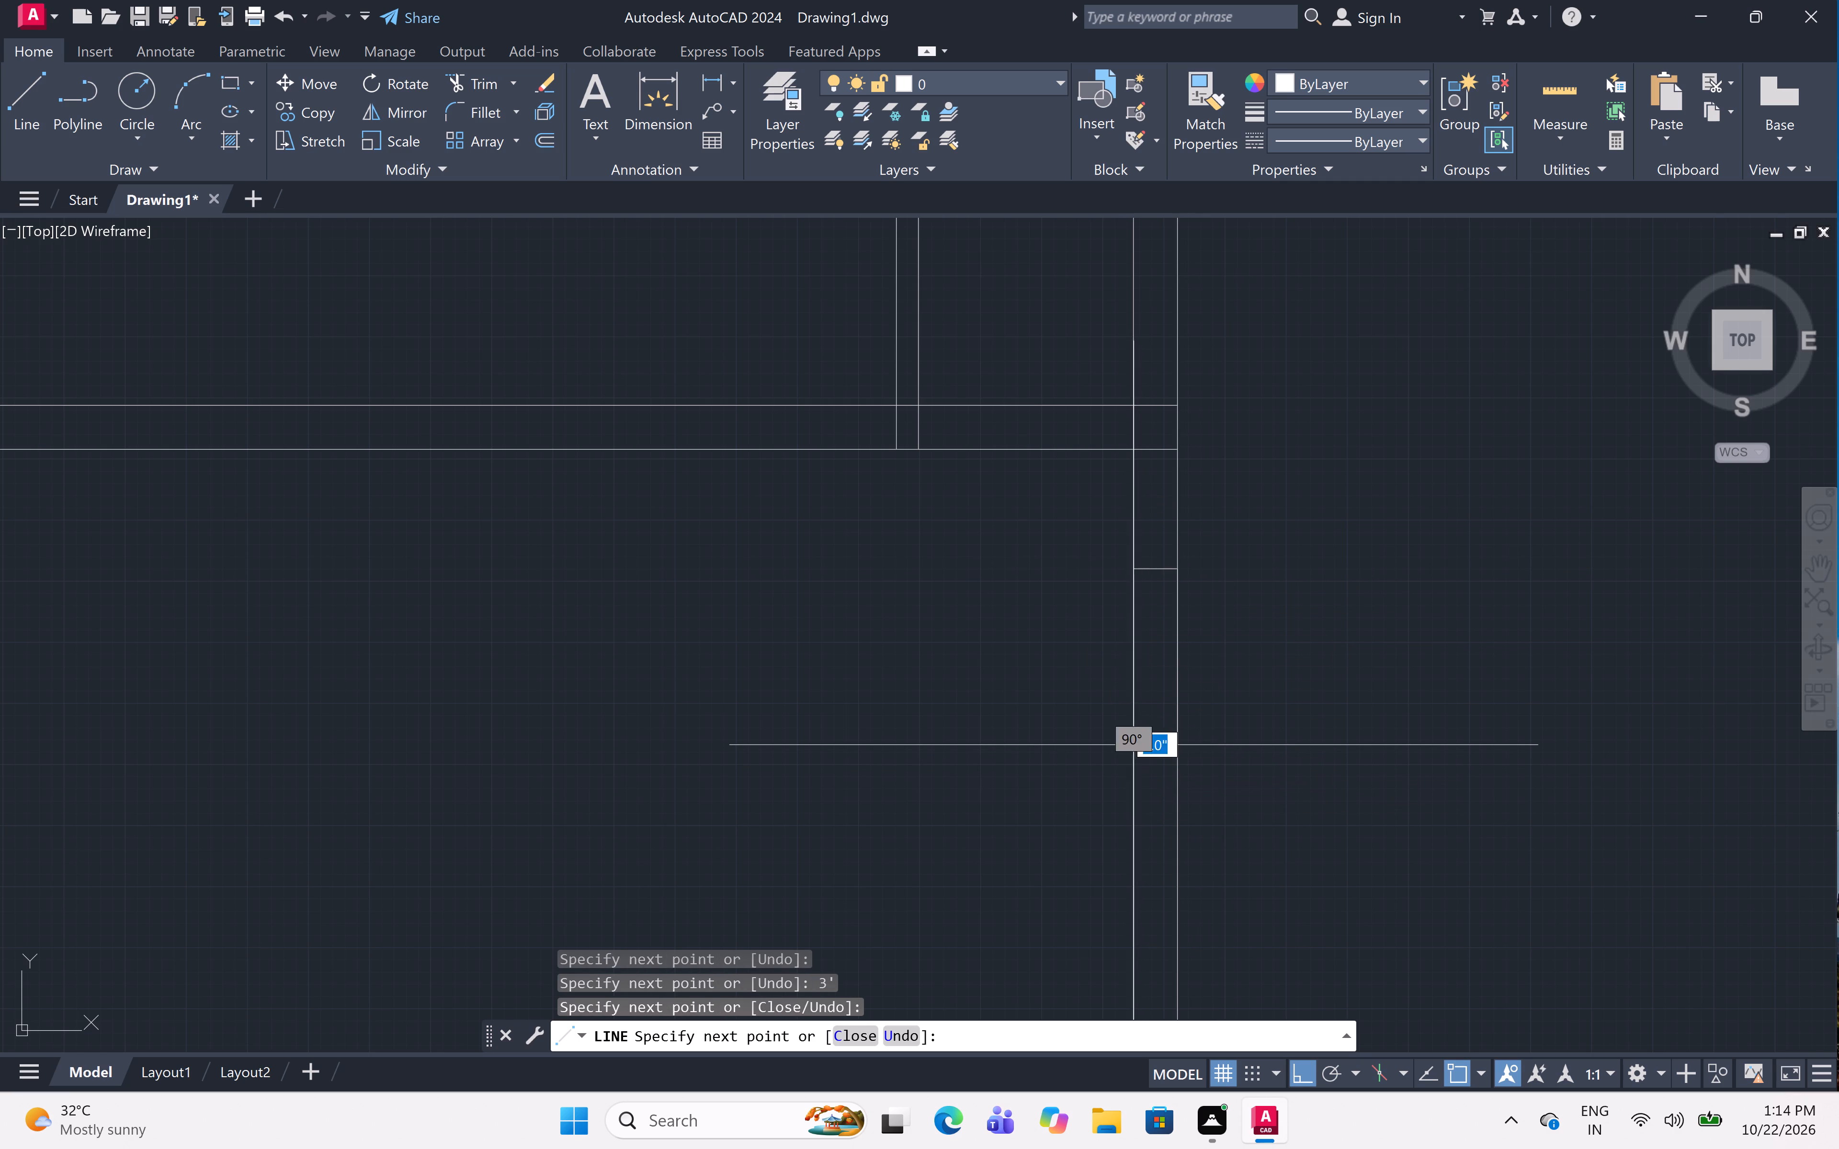
click(1133, 566)
key(Escape)
Outline a second 3' long window in the right wall of the middle-right room, just above that room's bottom wall.
scroll(1264, 568, down, 3)
middle_drag(1264, 568, 1346, 440)
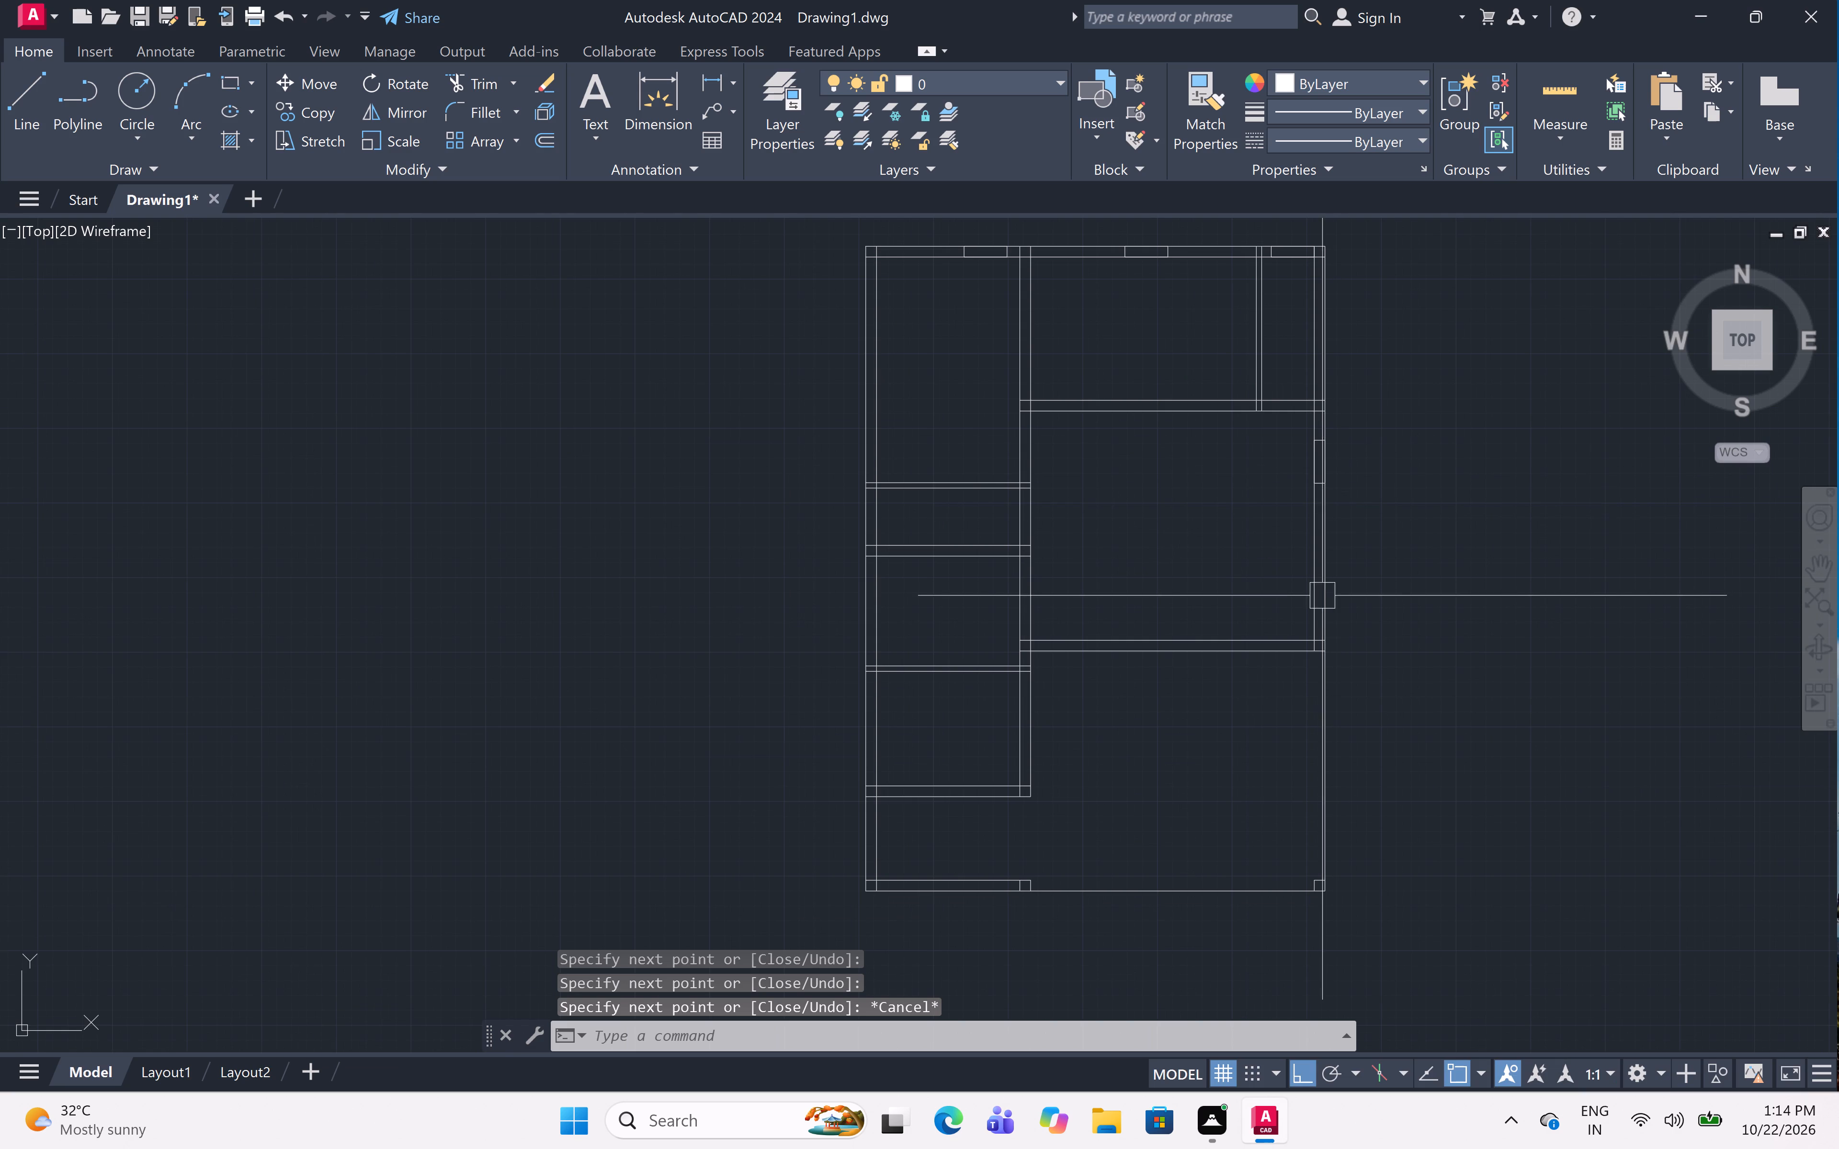
scroll(1329, 608, up, 3)
text(l)
key(space)
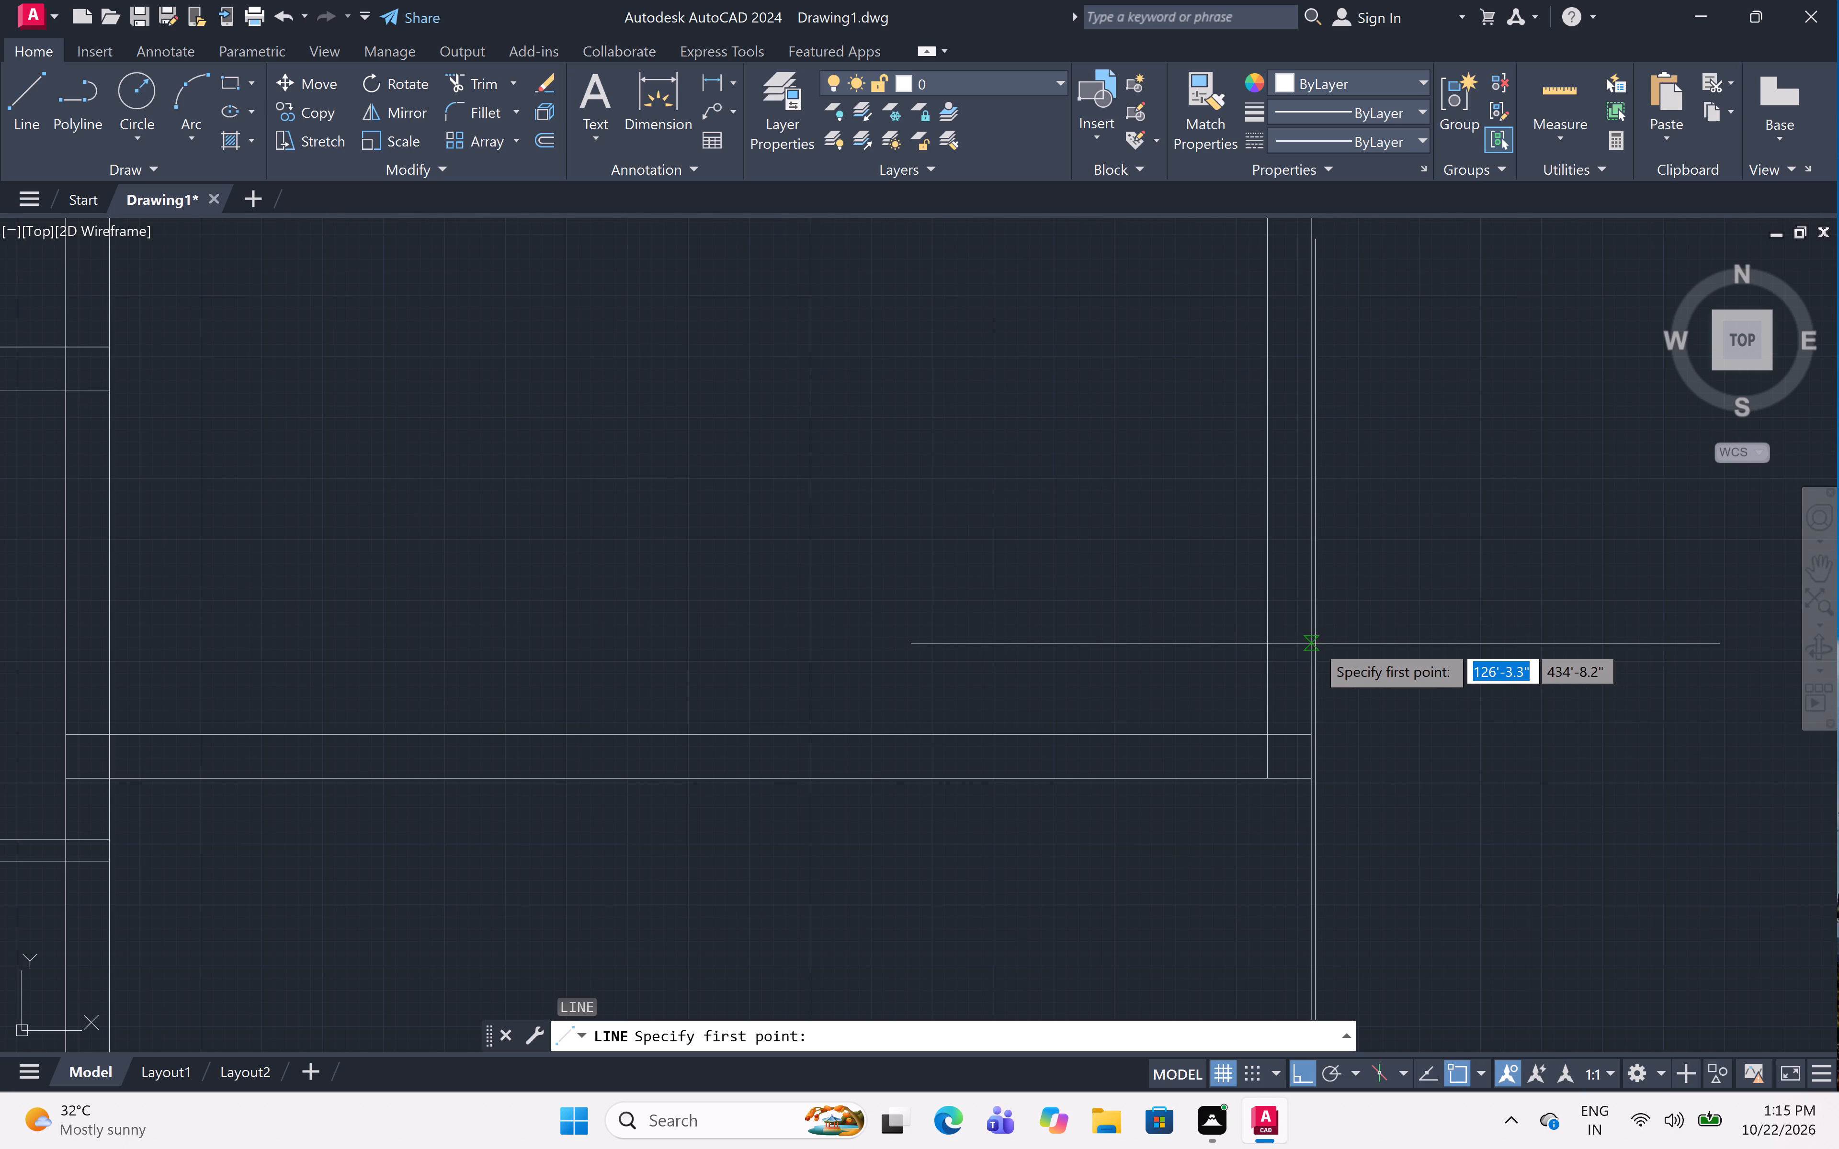
click(1313, 630)
click(1273, 623)
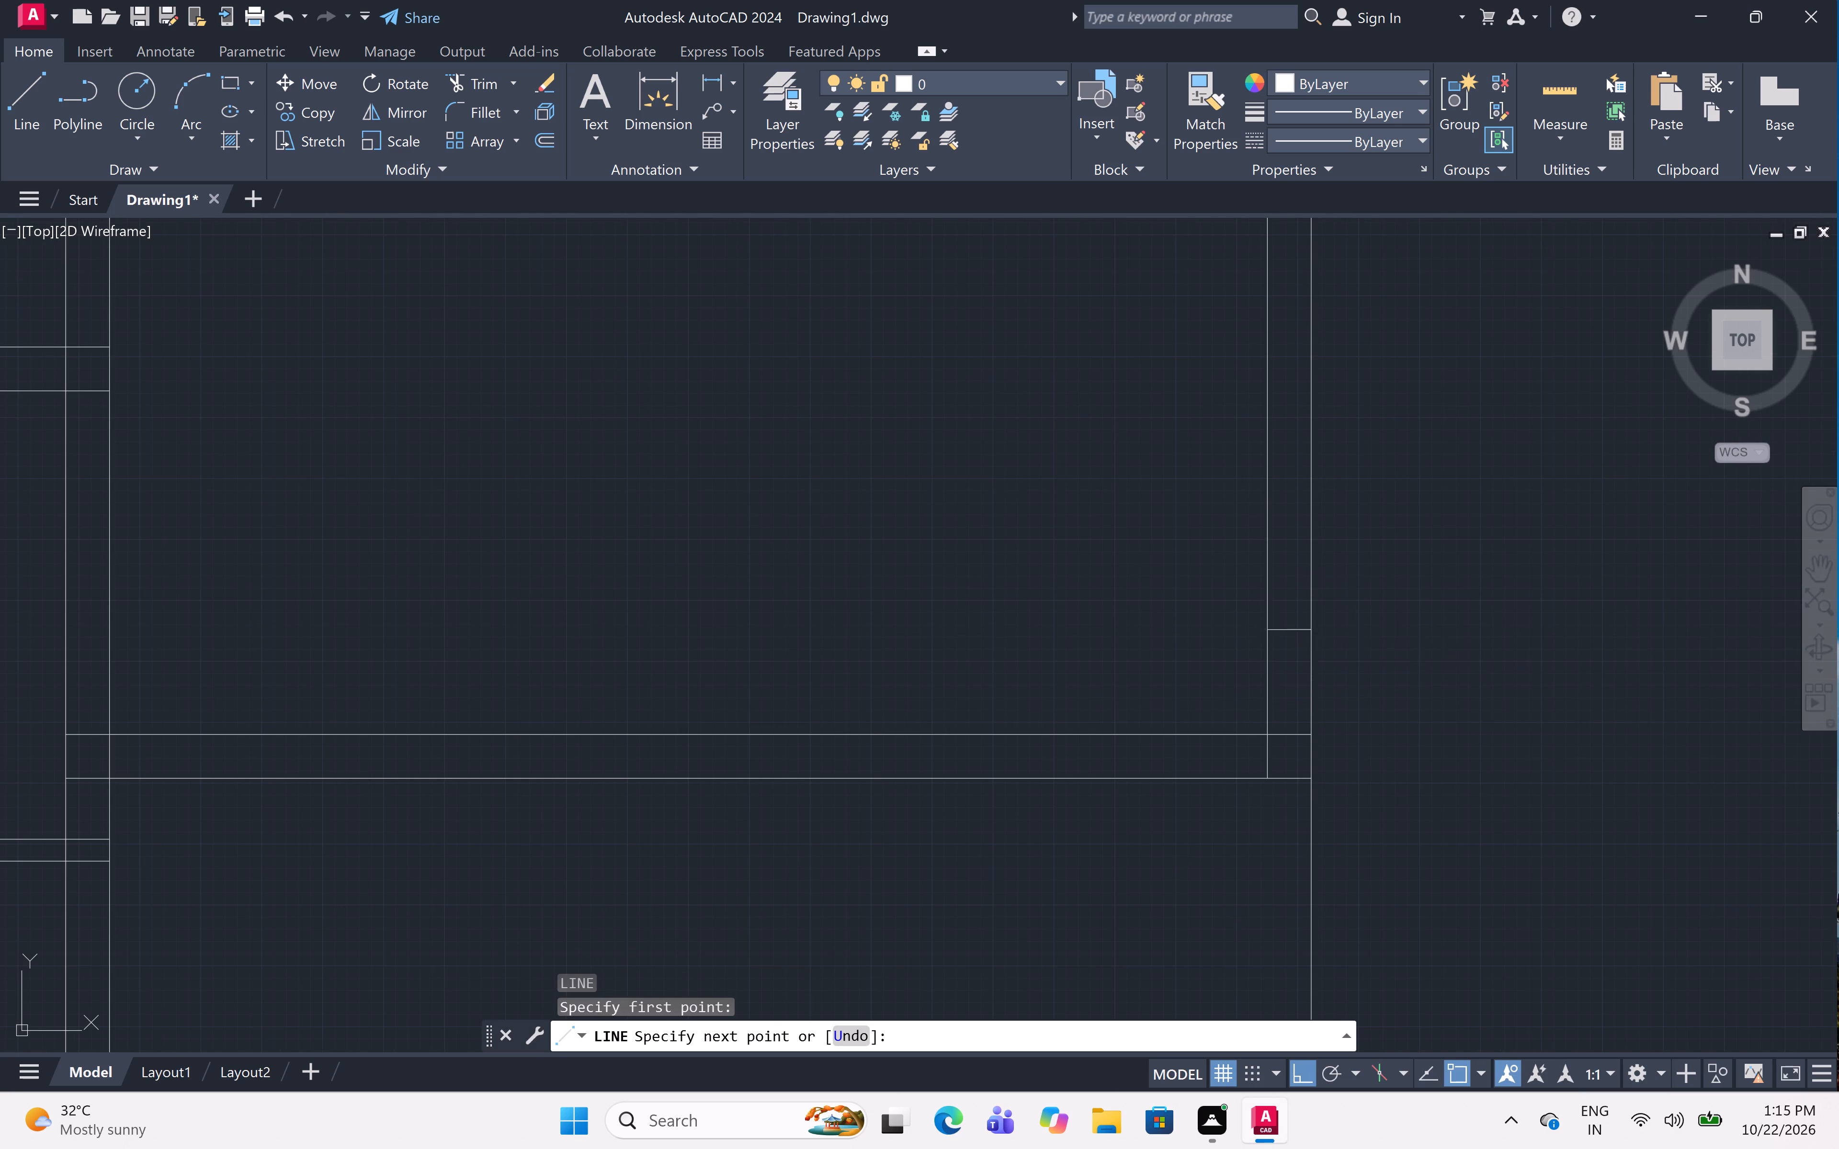
text(3')
key(space)
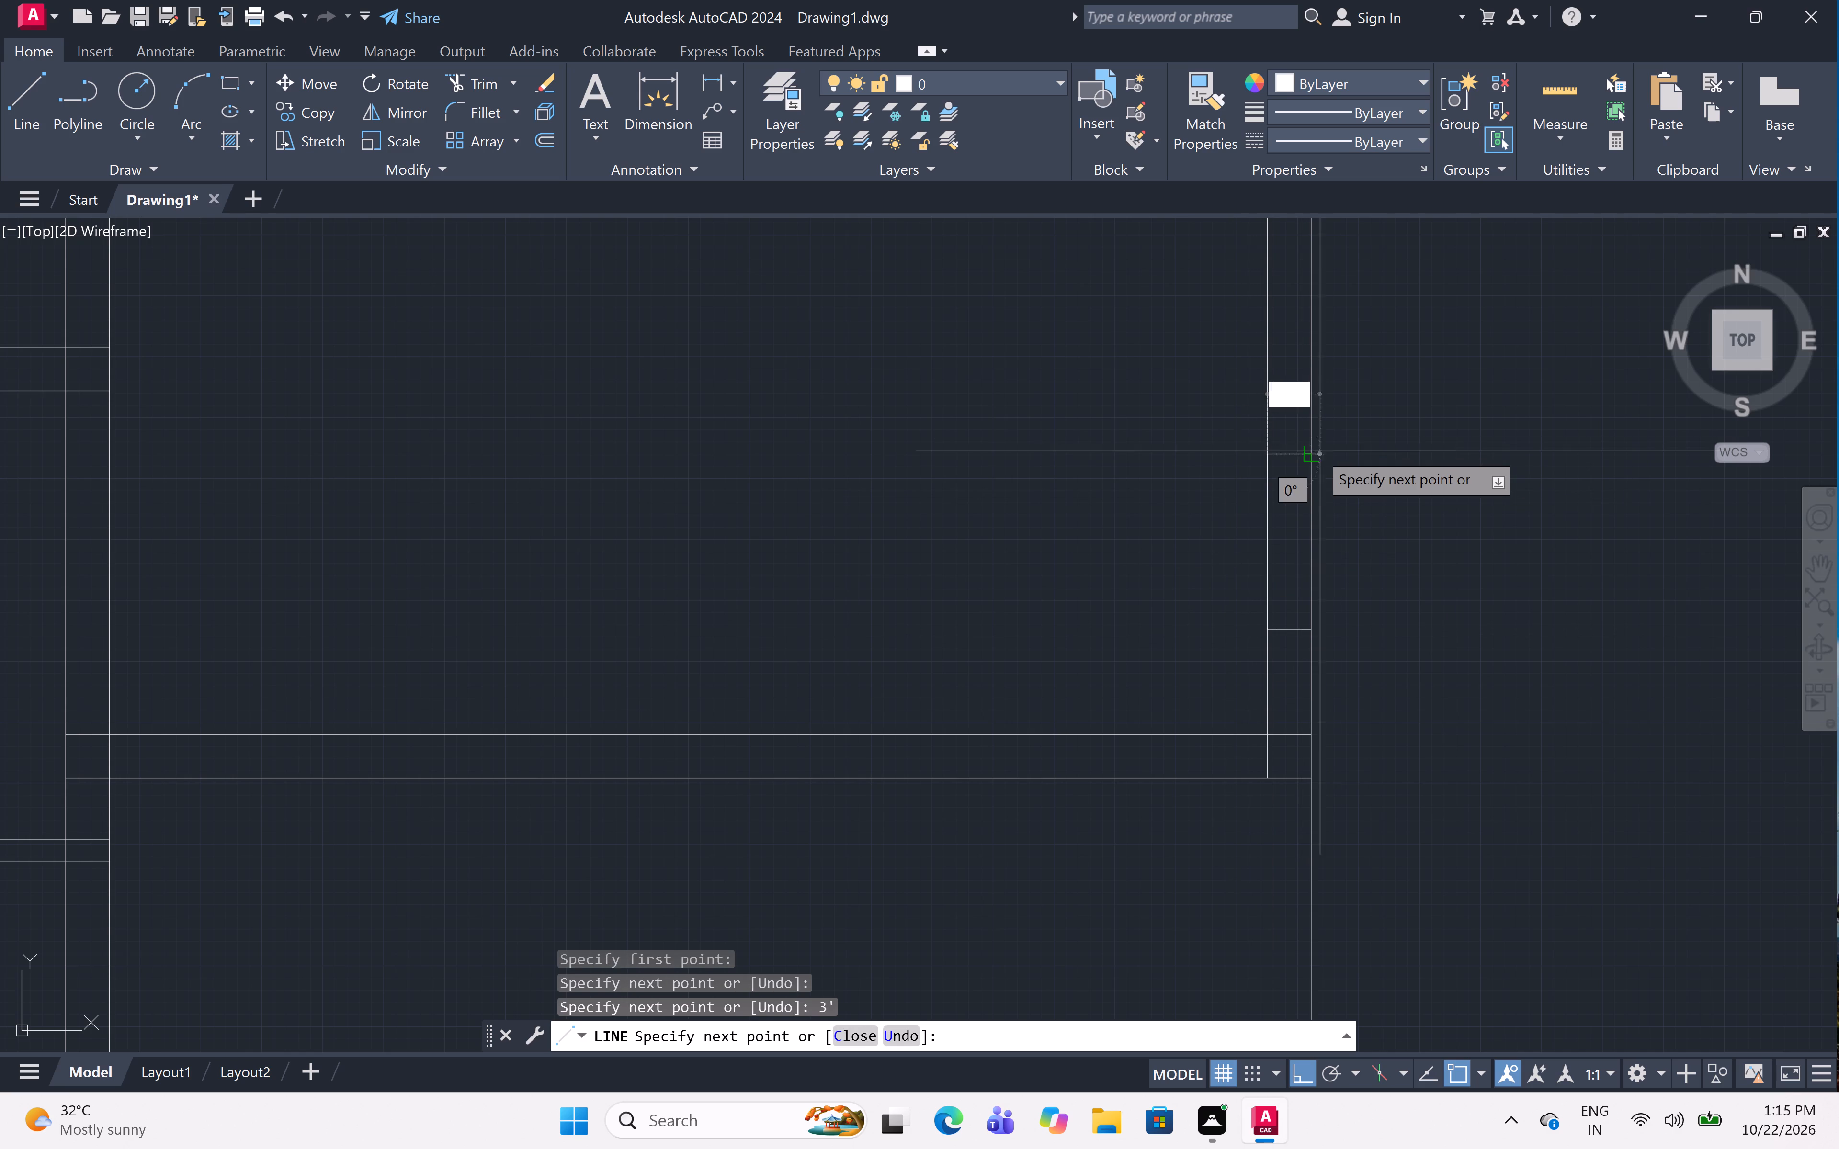
click(1315, 451)
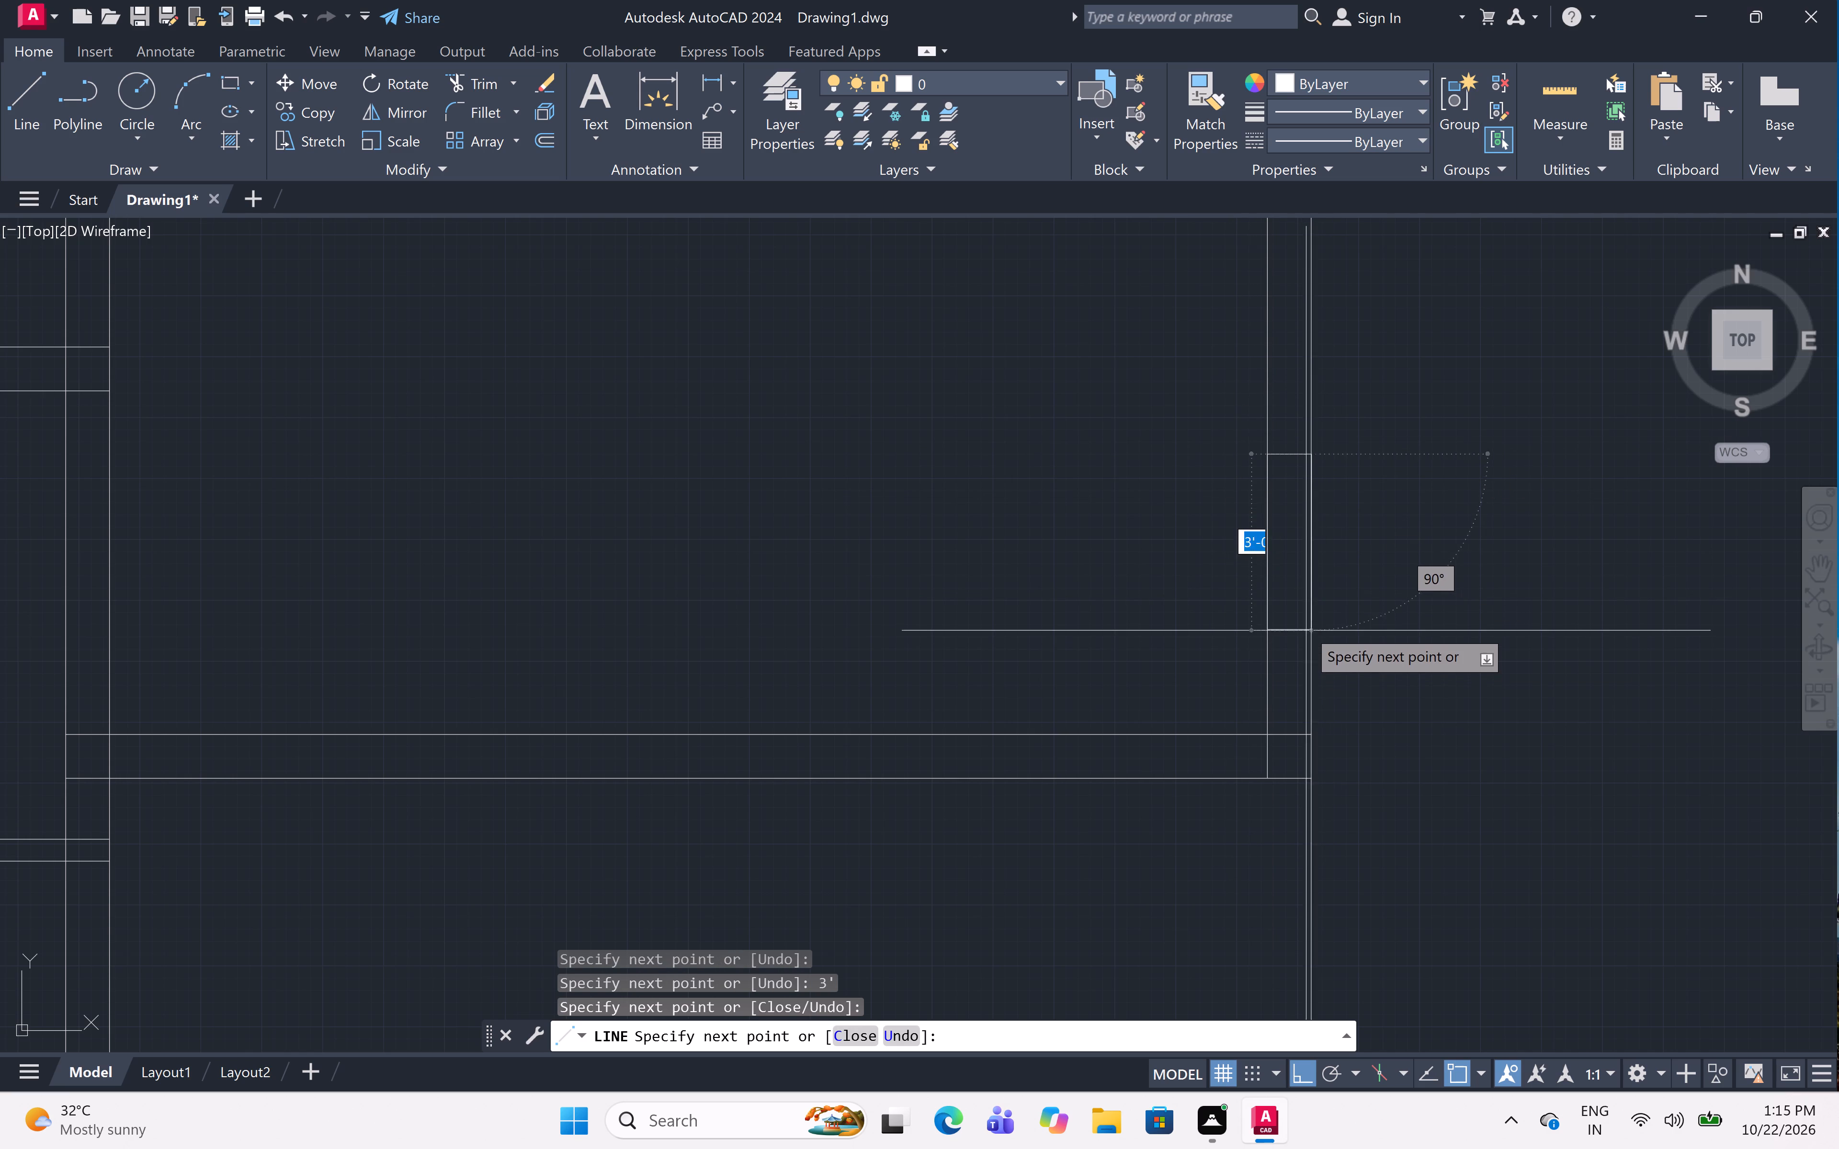
click(1306, 626)
key(Escape)
Outline a 3' long window in the left 9" wall of the lowest enclosed left room, just below that room's upper wall.
scroll(1419, 621, down, 4)
middle_drag(1419, 621, 1446, 661)
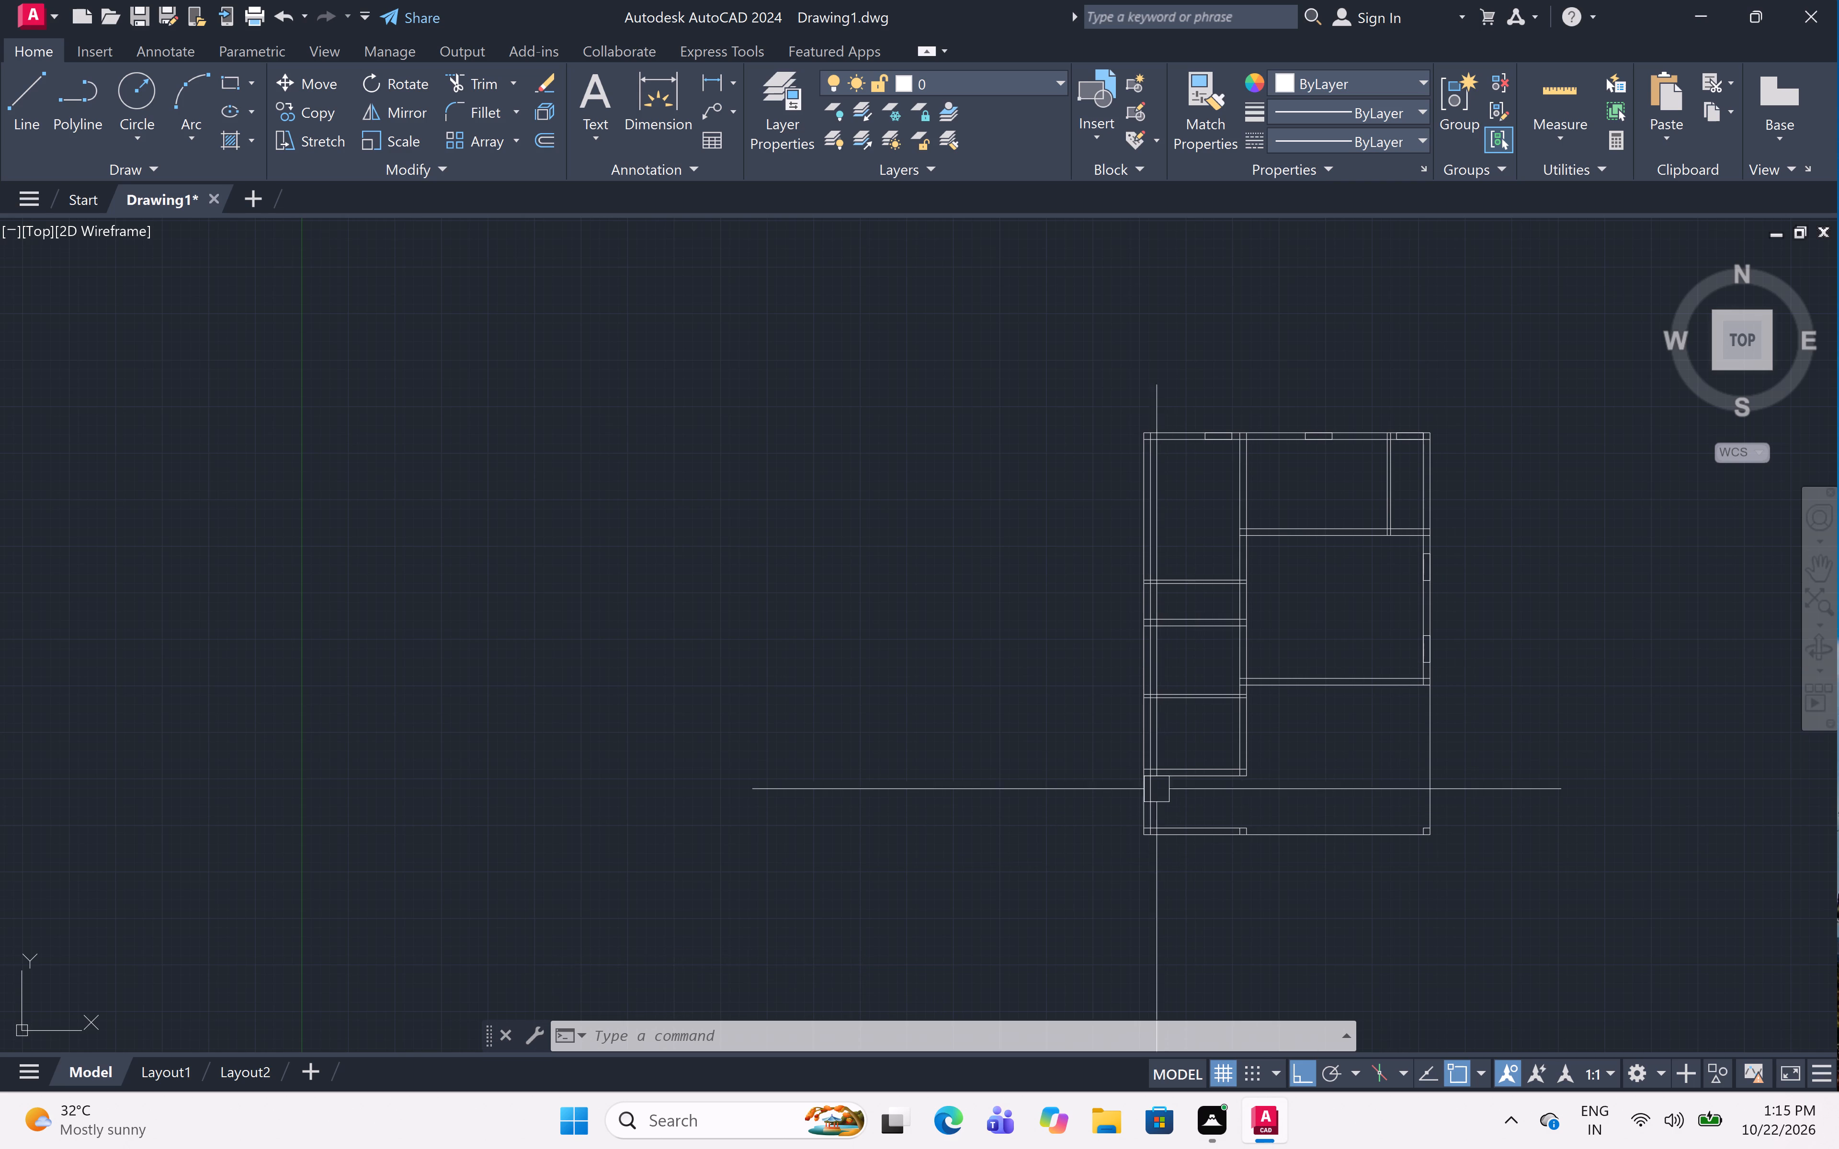
scroll(1137, 729, up, 4)
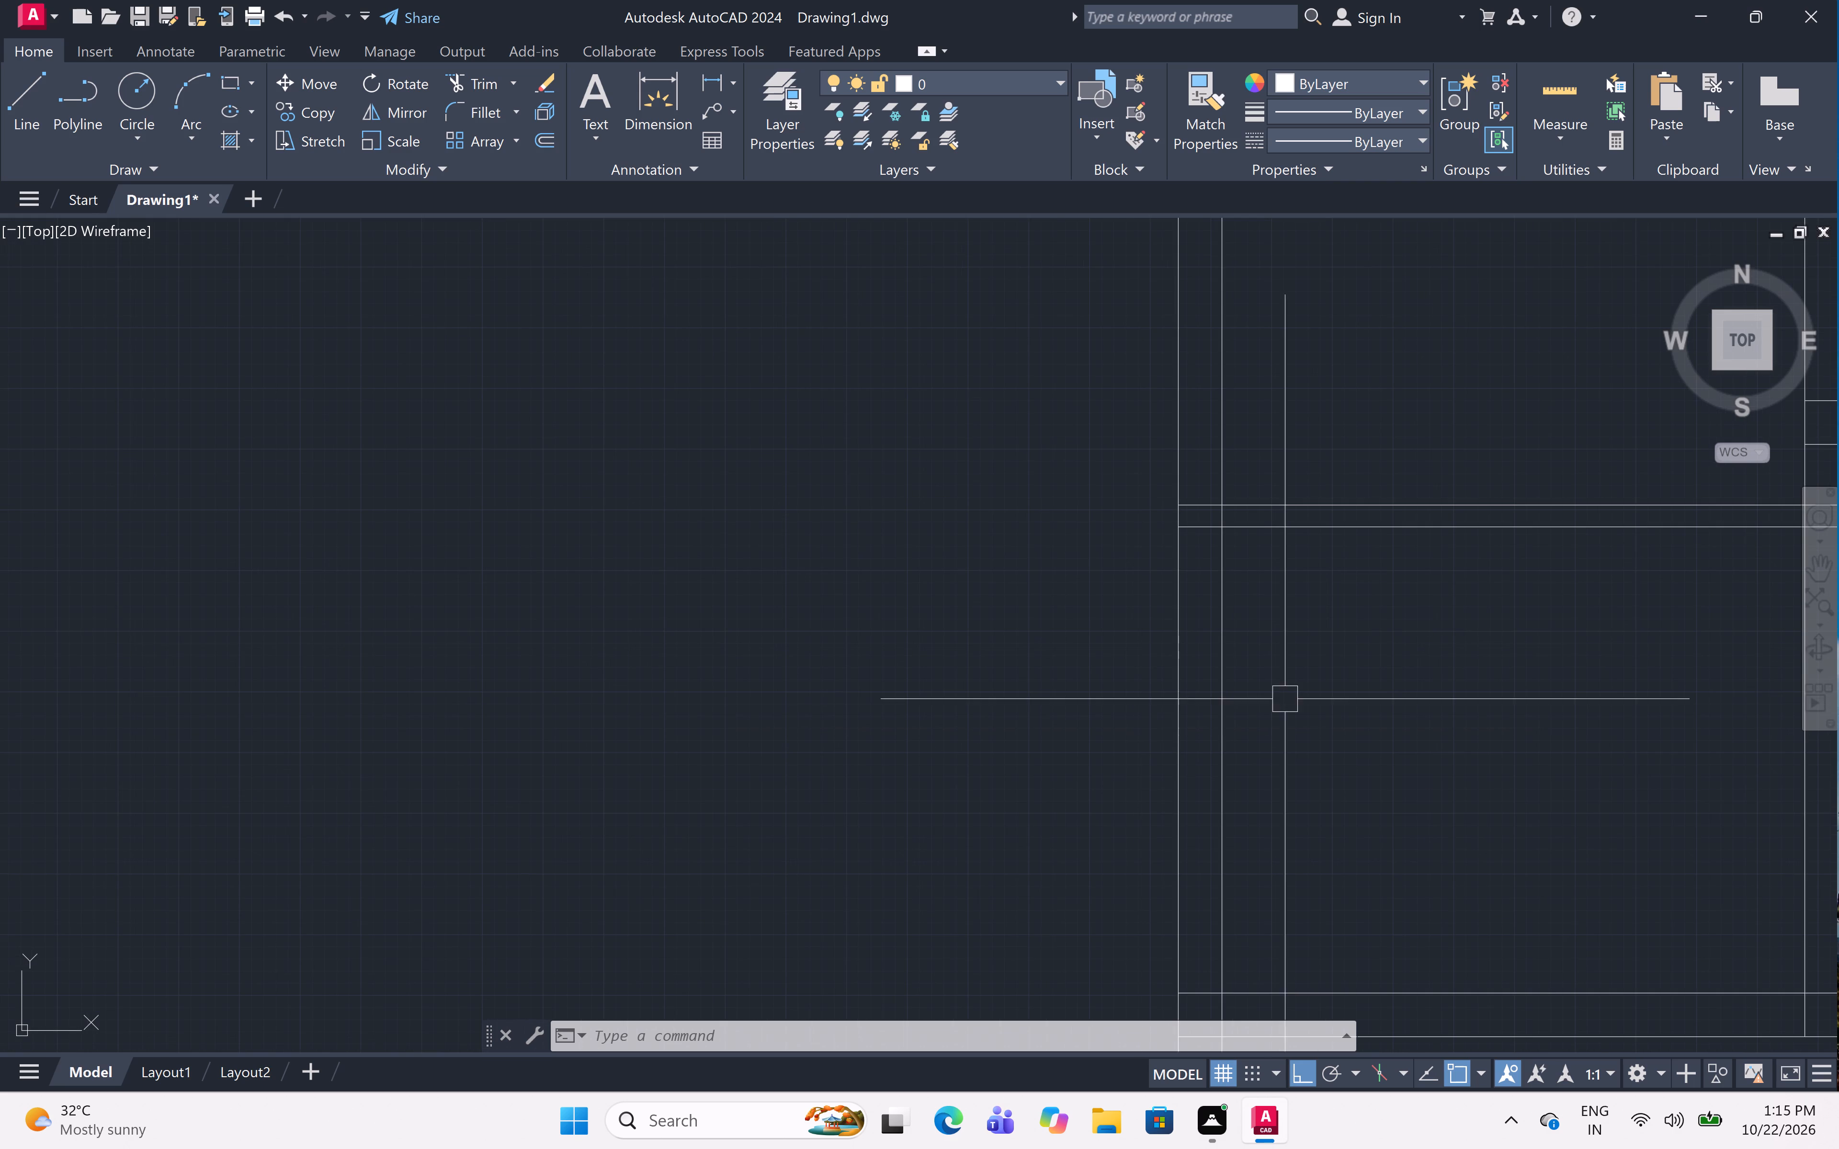
middle_drag(1328, 694, 1280, 627)
key(l)
key(space)
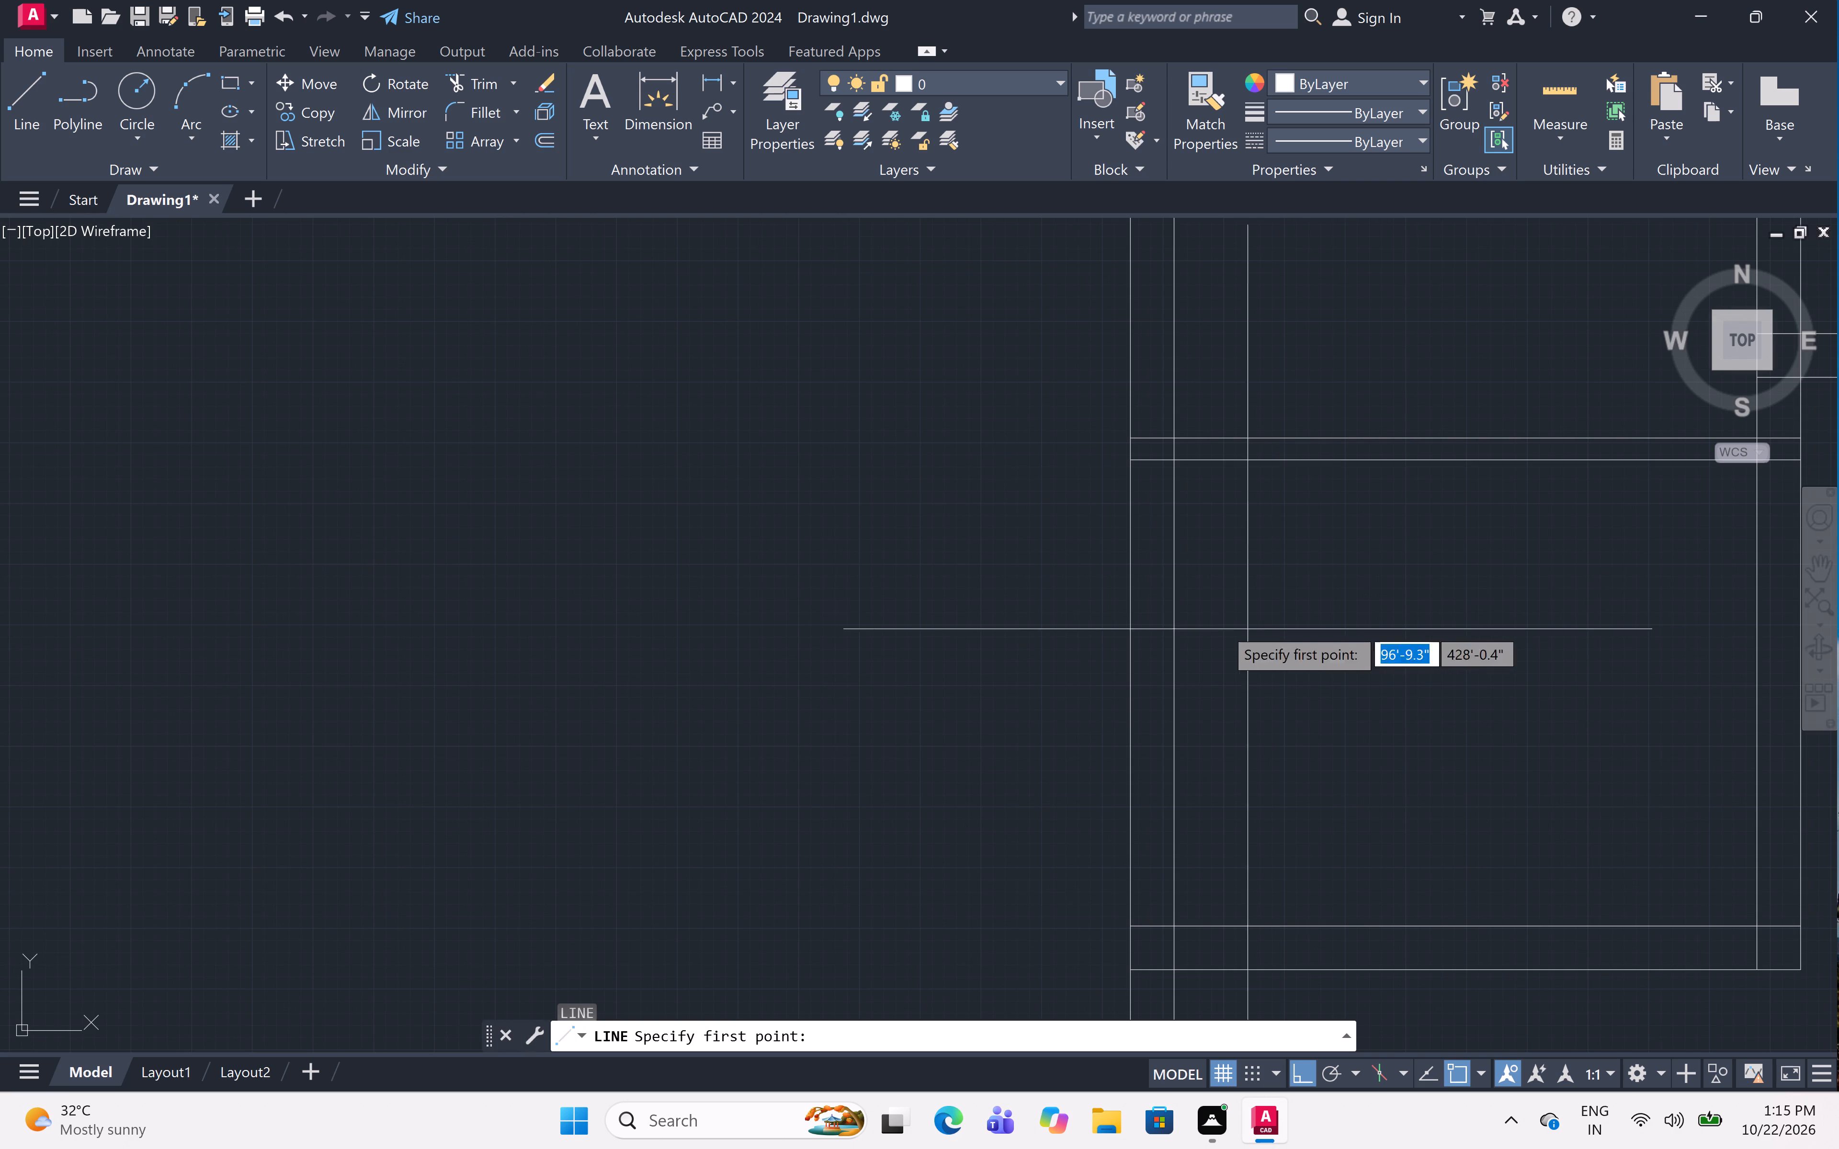
click(1126, 515)
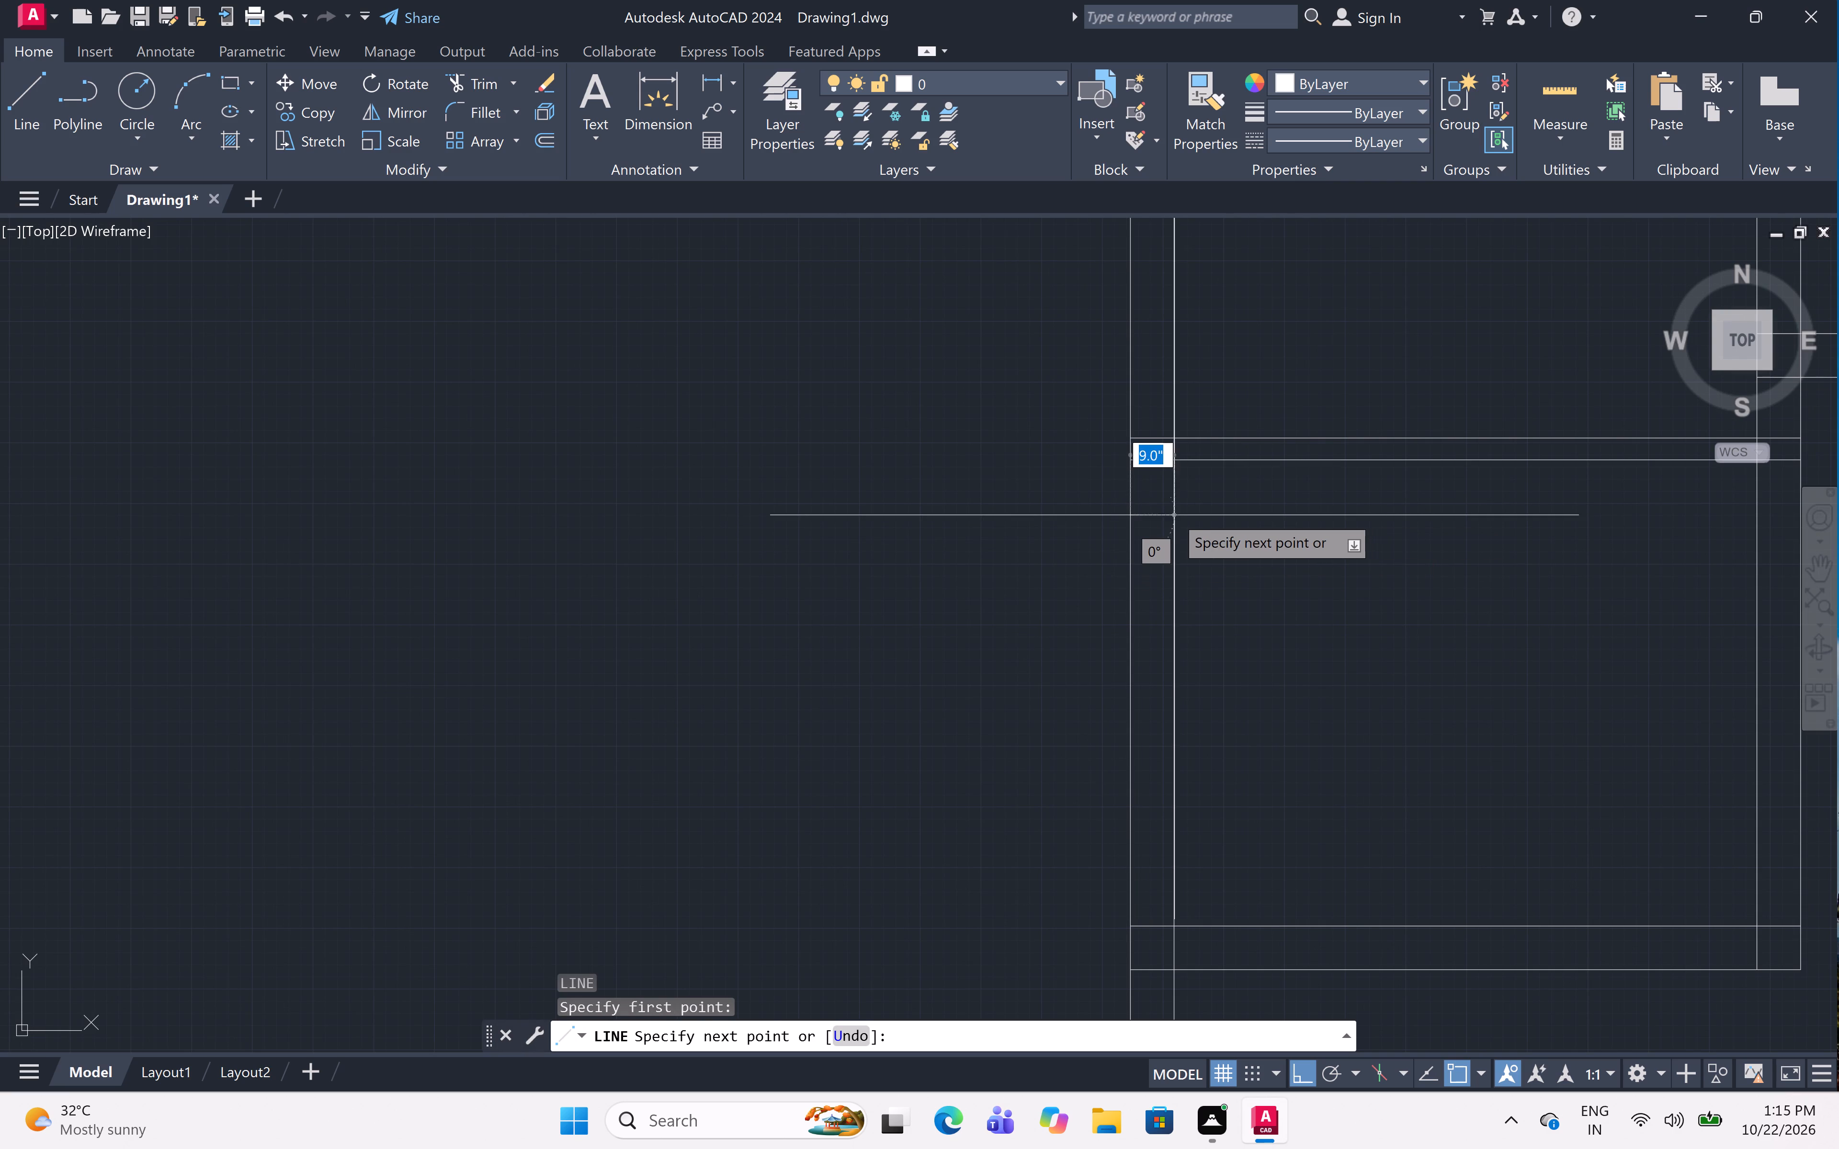
click(1173, 513)
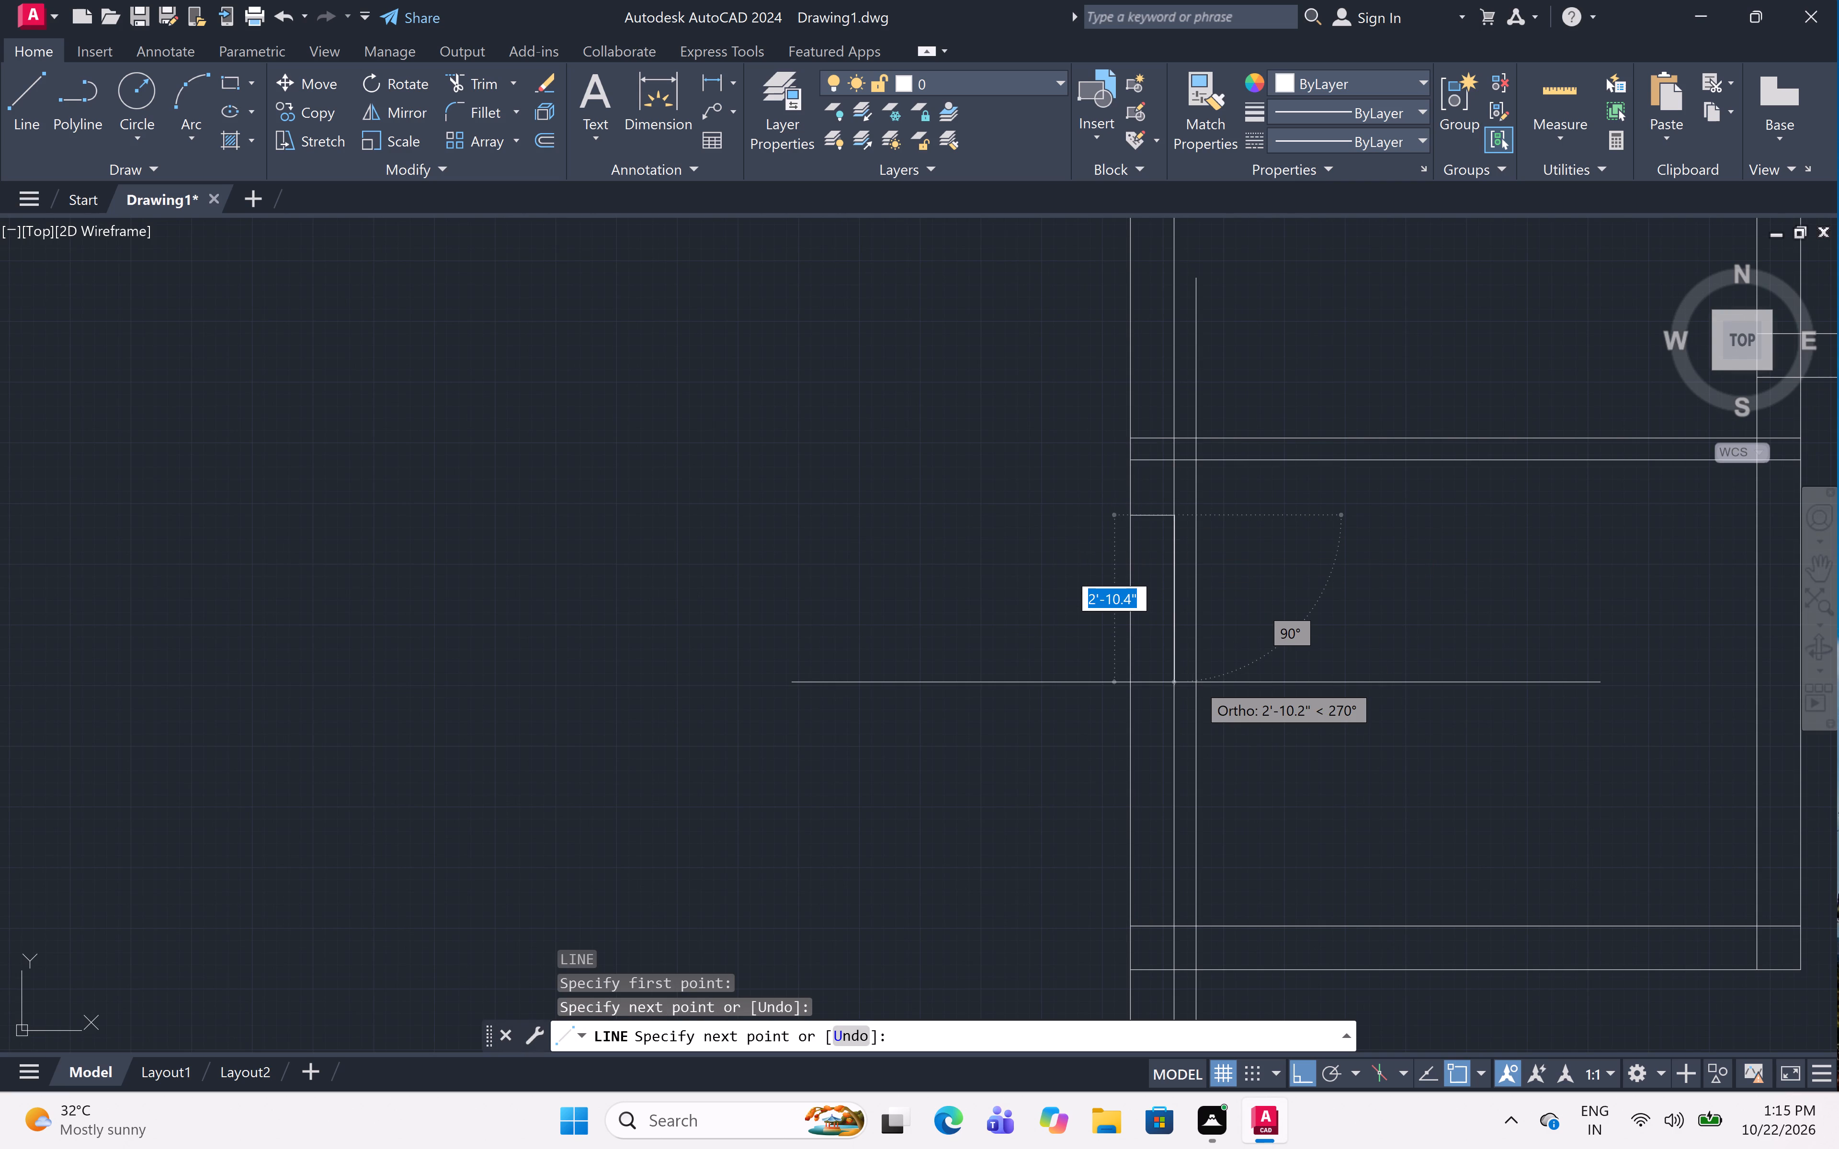
text(3')
key(space)
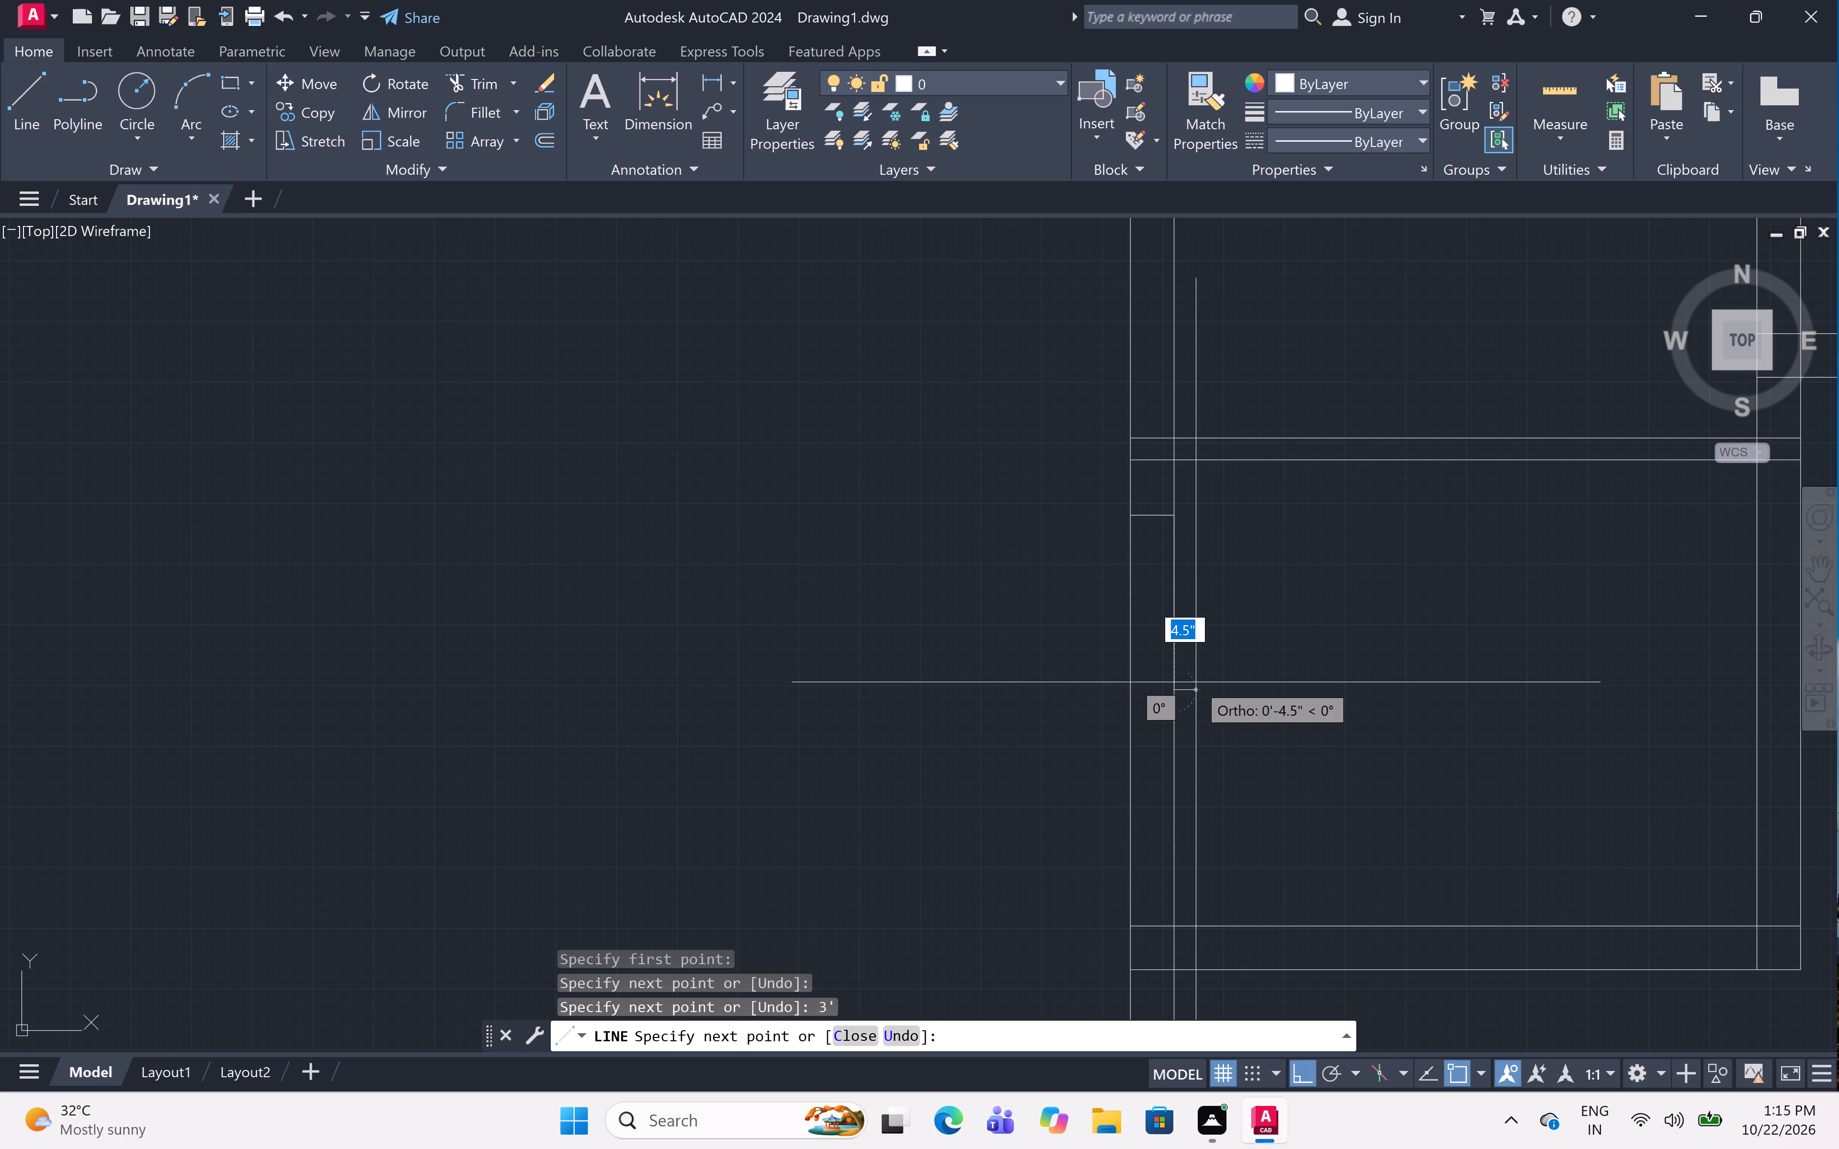
click(1126, 687)
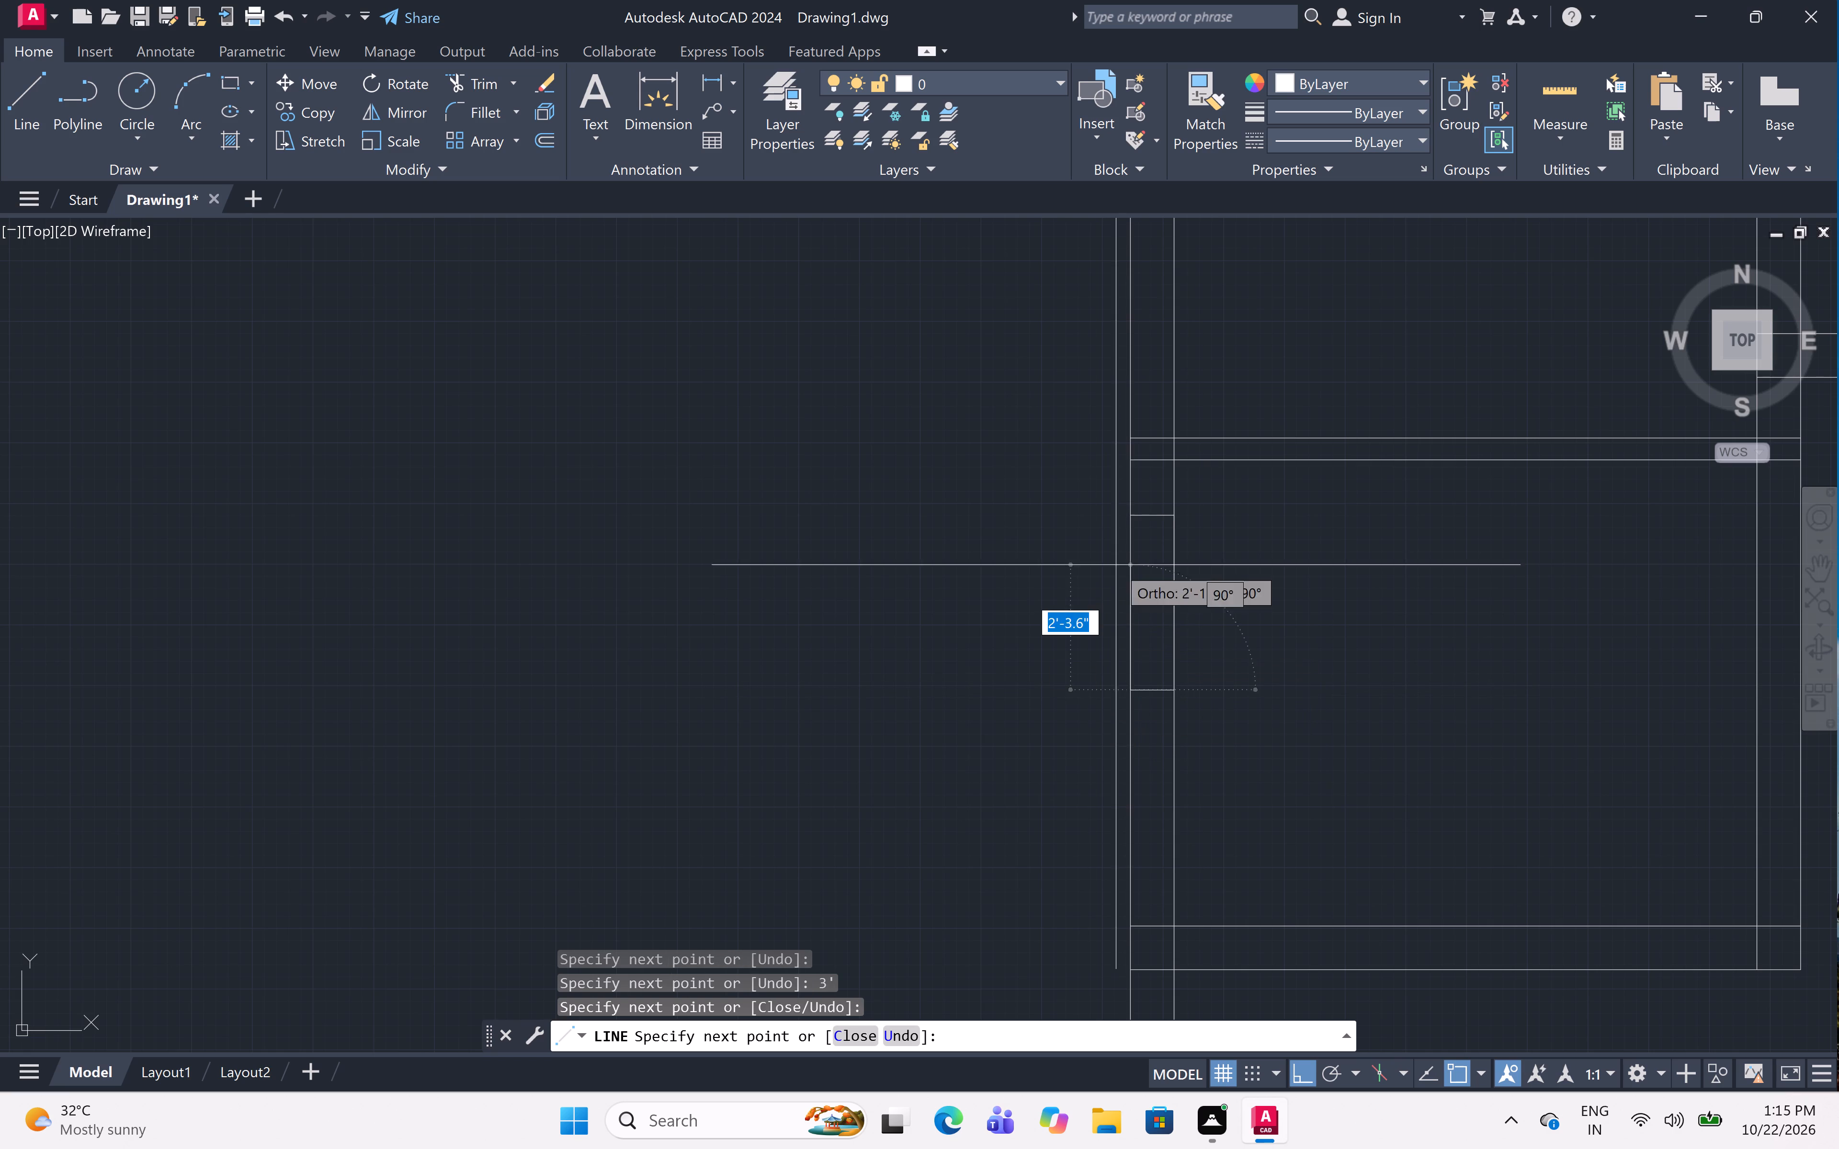
click(1134, 516)
key(Escape)
Outline a 3' long window in the left 9" wall of the next room up, just below that room's upper 9" wall.
scroll(1222, 522, down, 3)
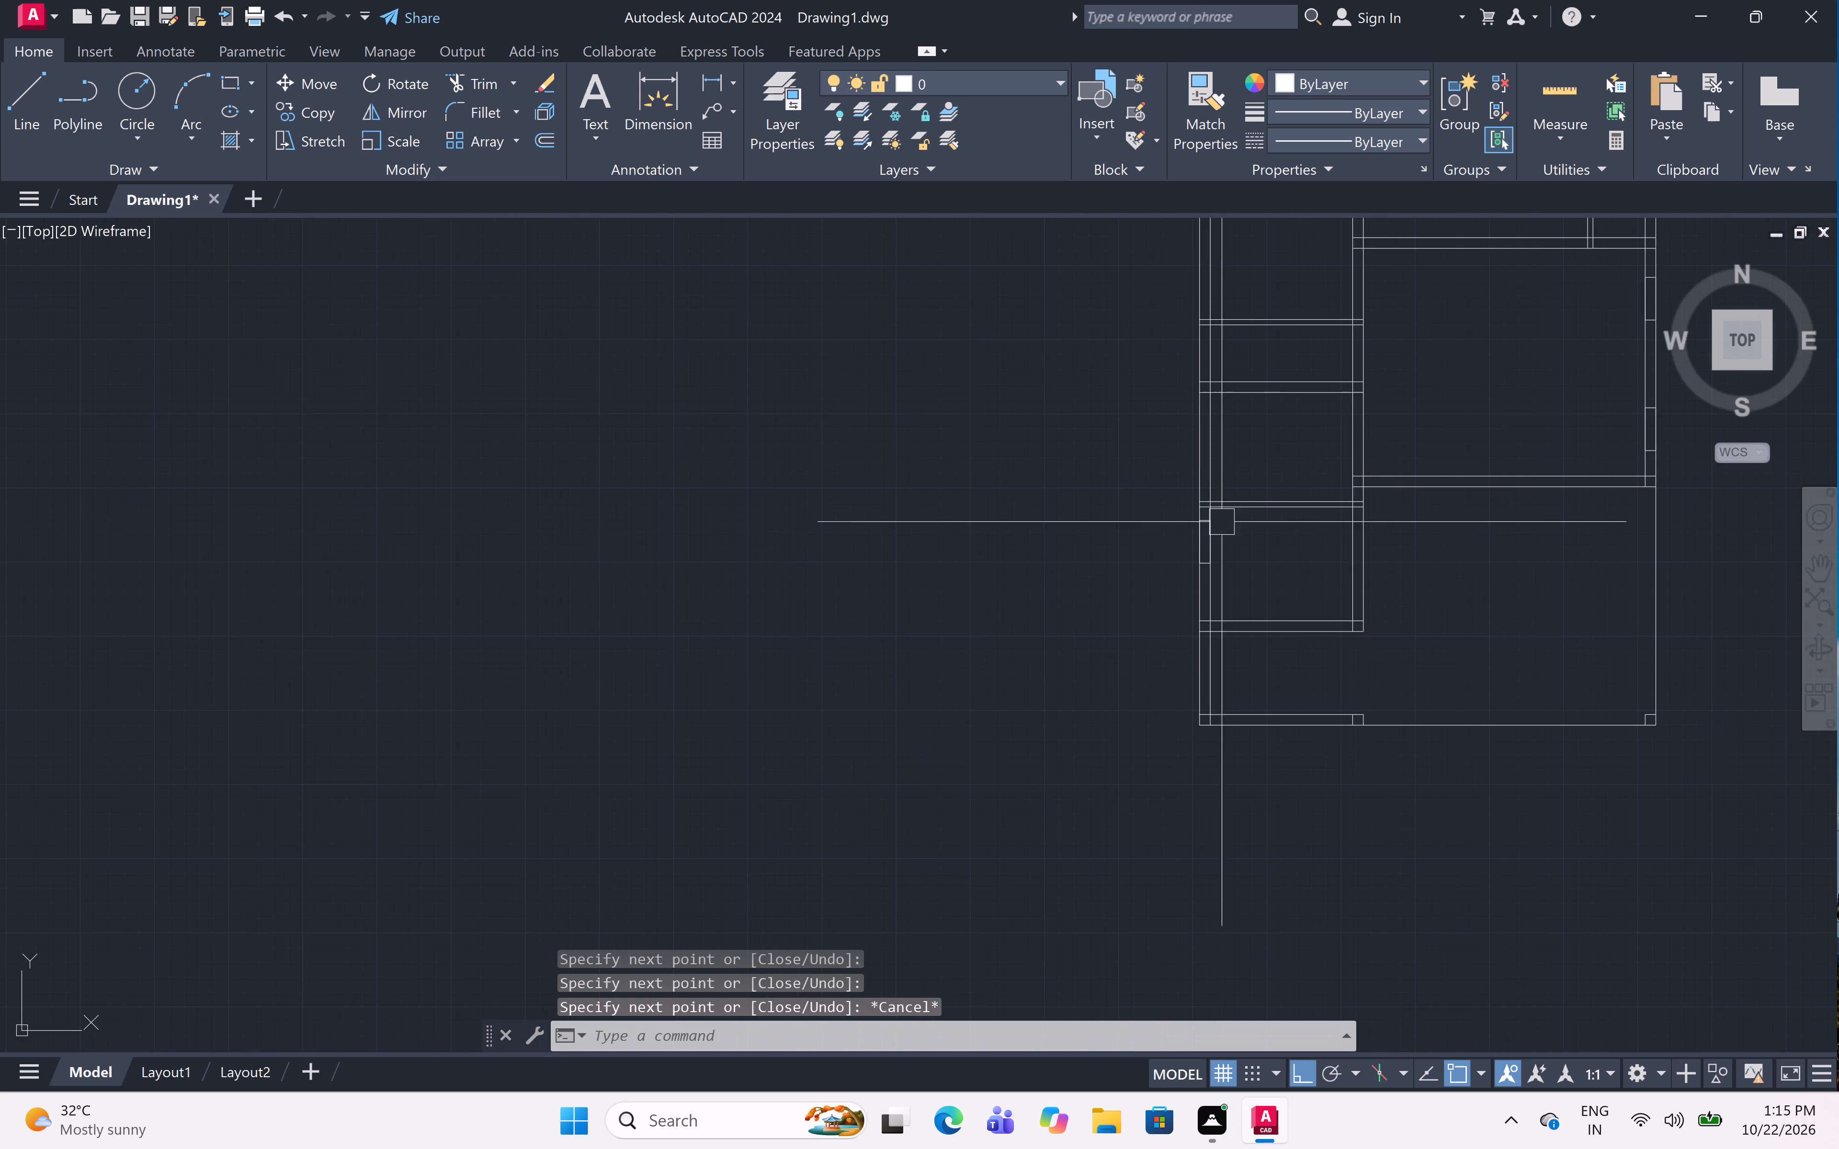
middle_drag(1222, 522, 1237, 650)
scroll(1218, 547, up, 2)
scroll(1317, 566, up, 1)
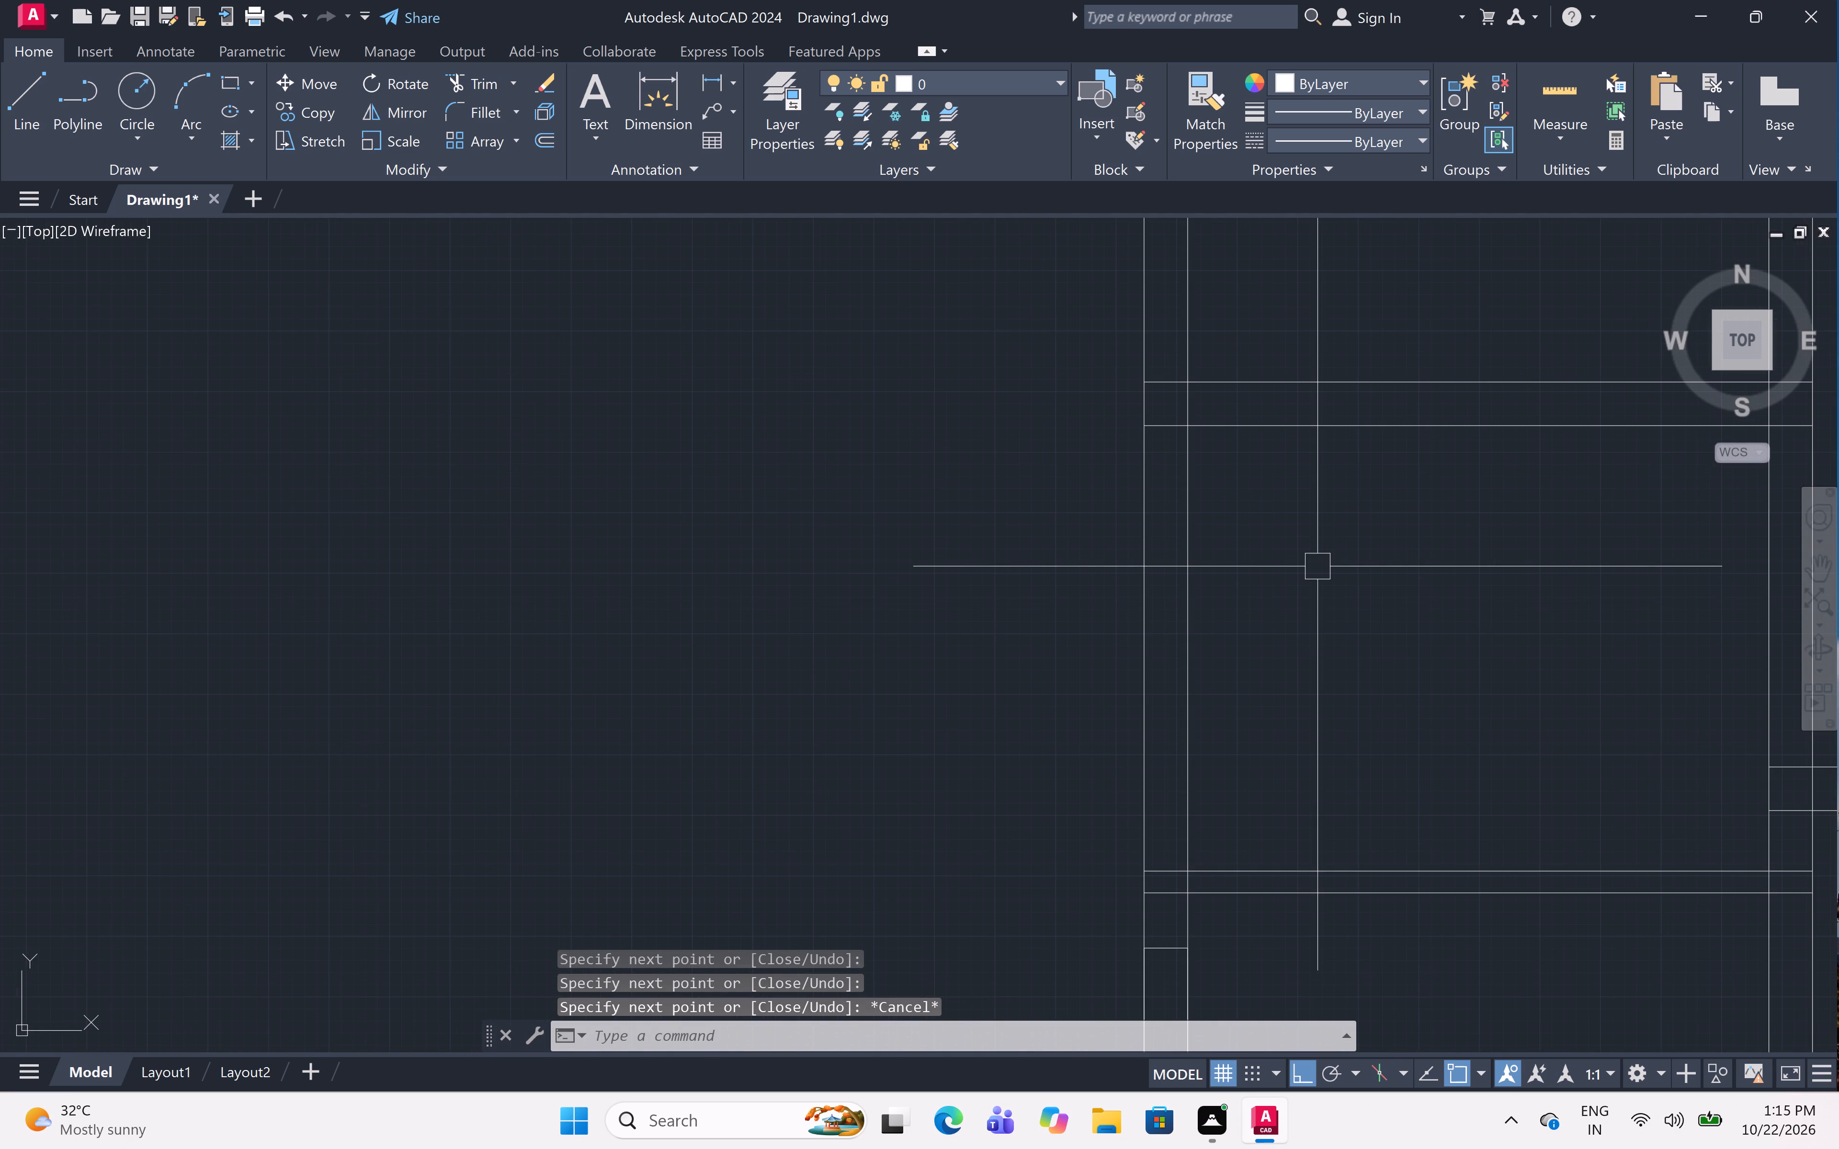
text(l)
key(space)
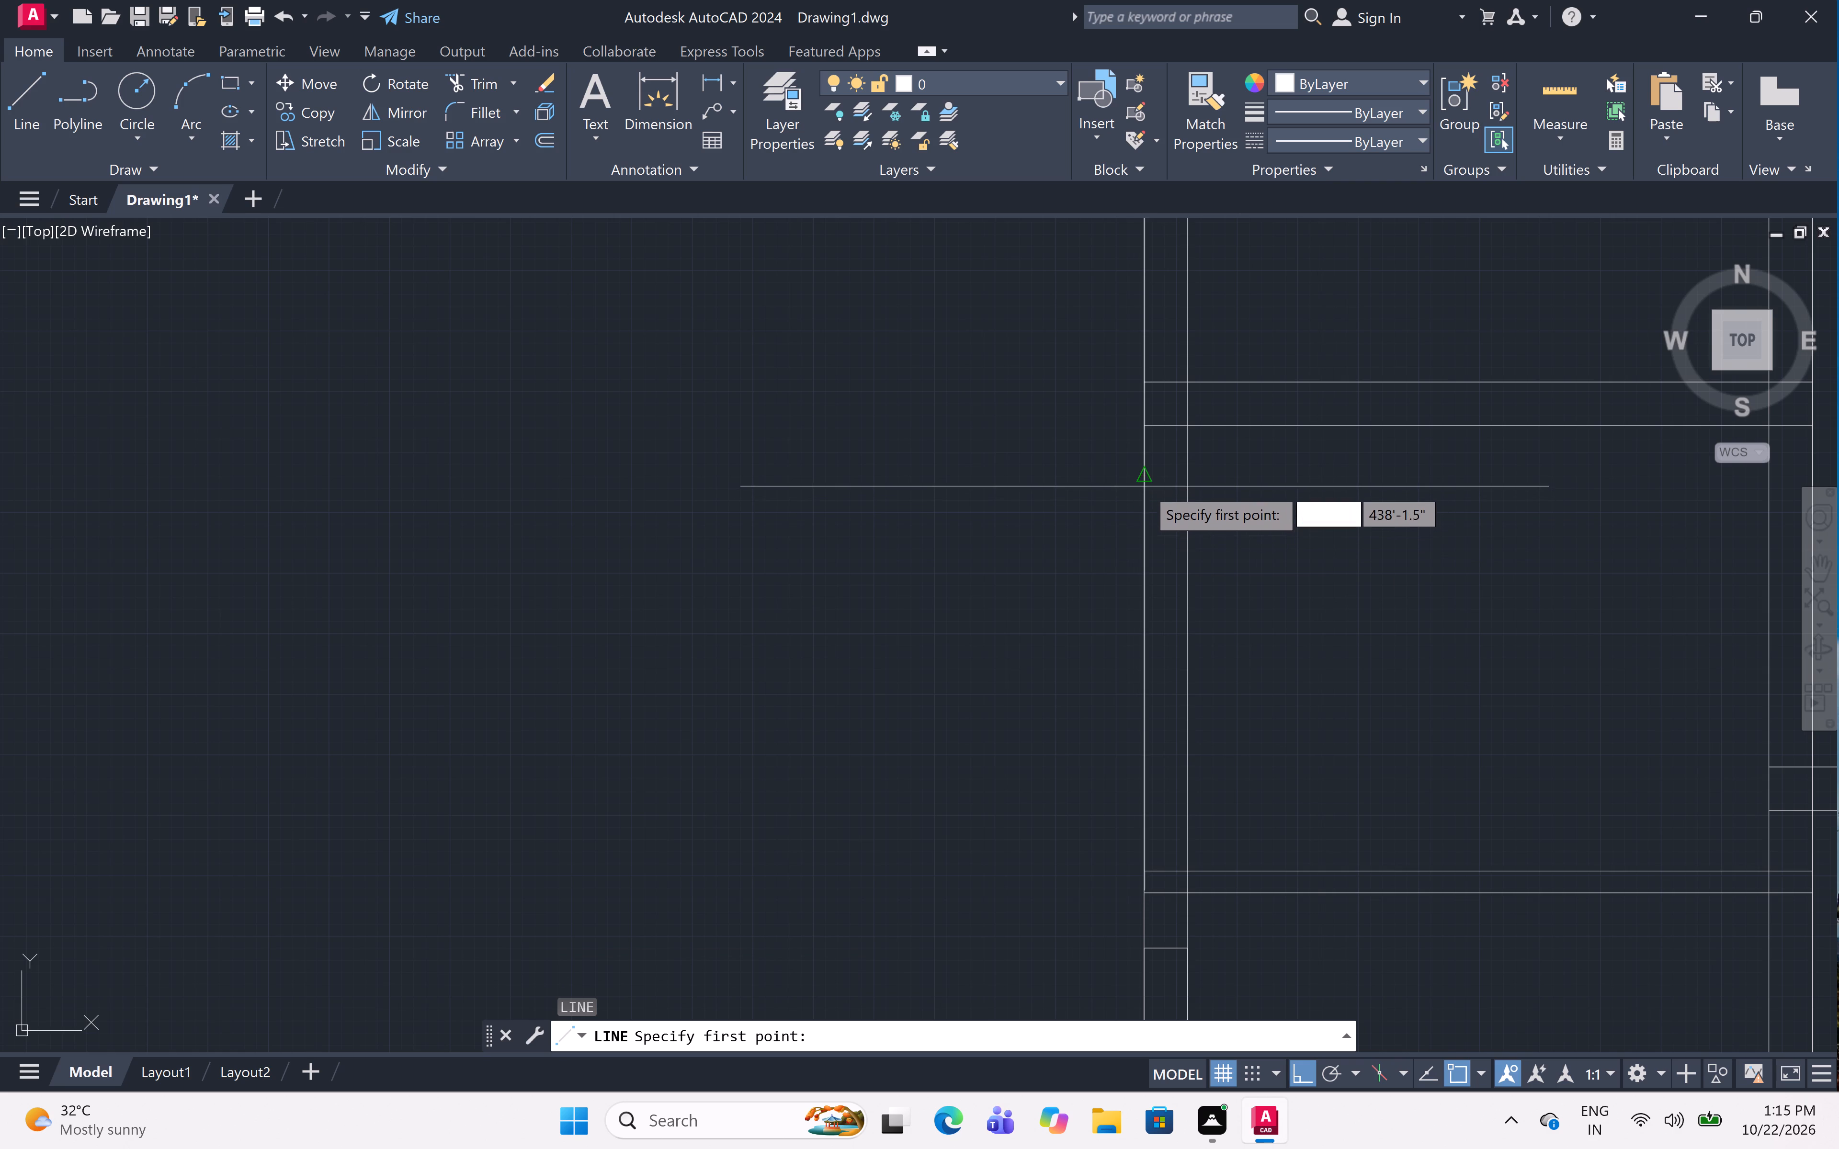
click(1145, 486)
click(1190, 475)
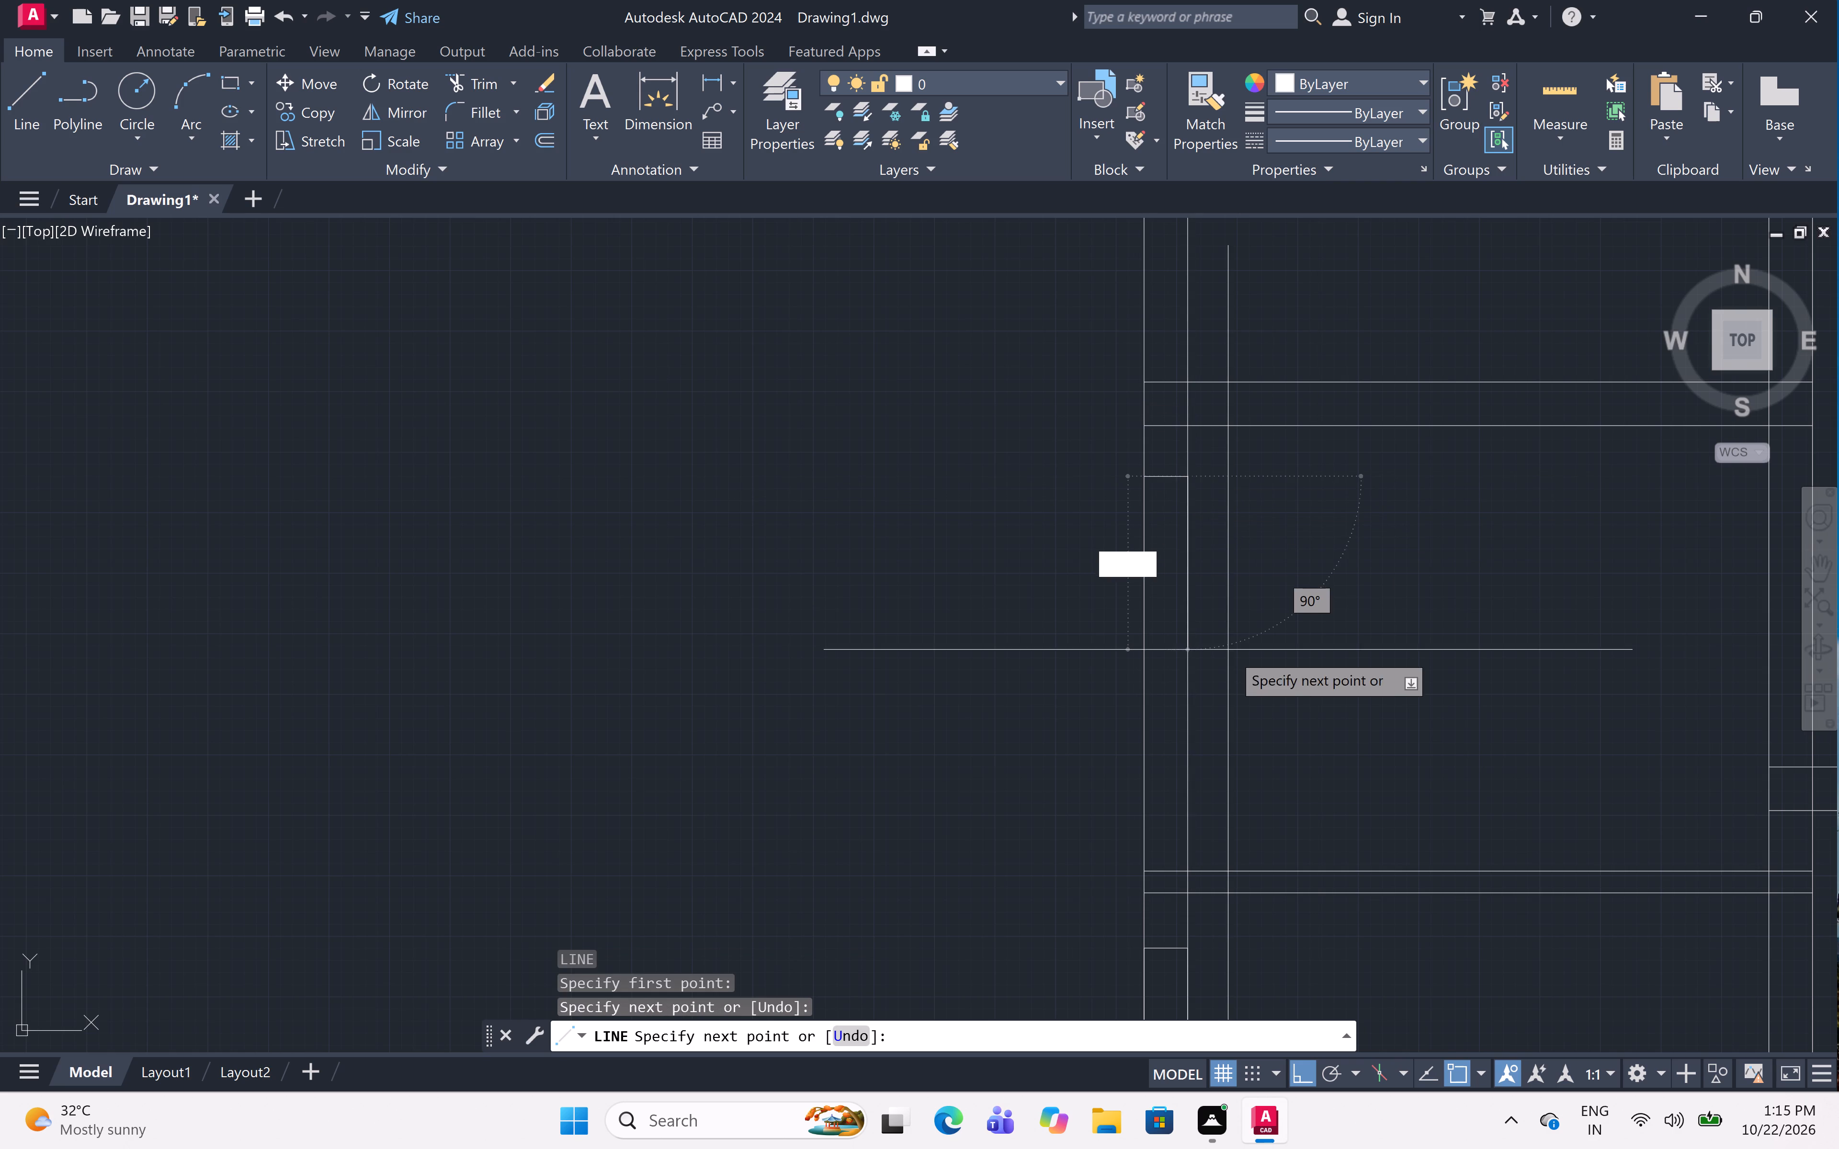
text(3')
key(space)
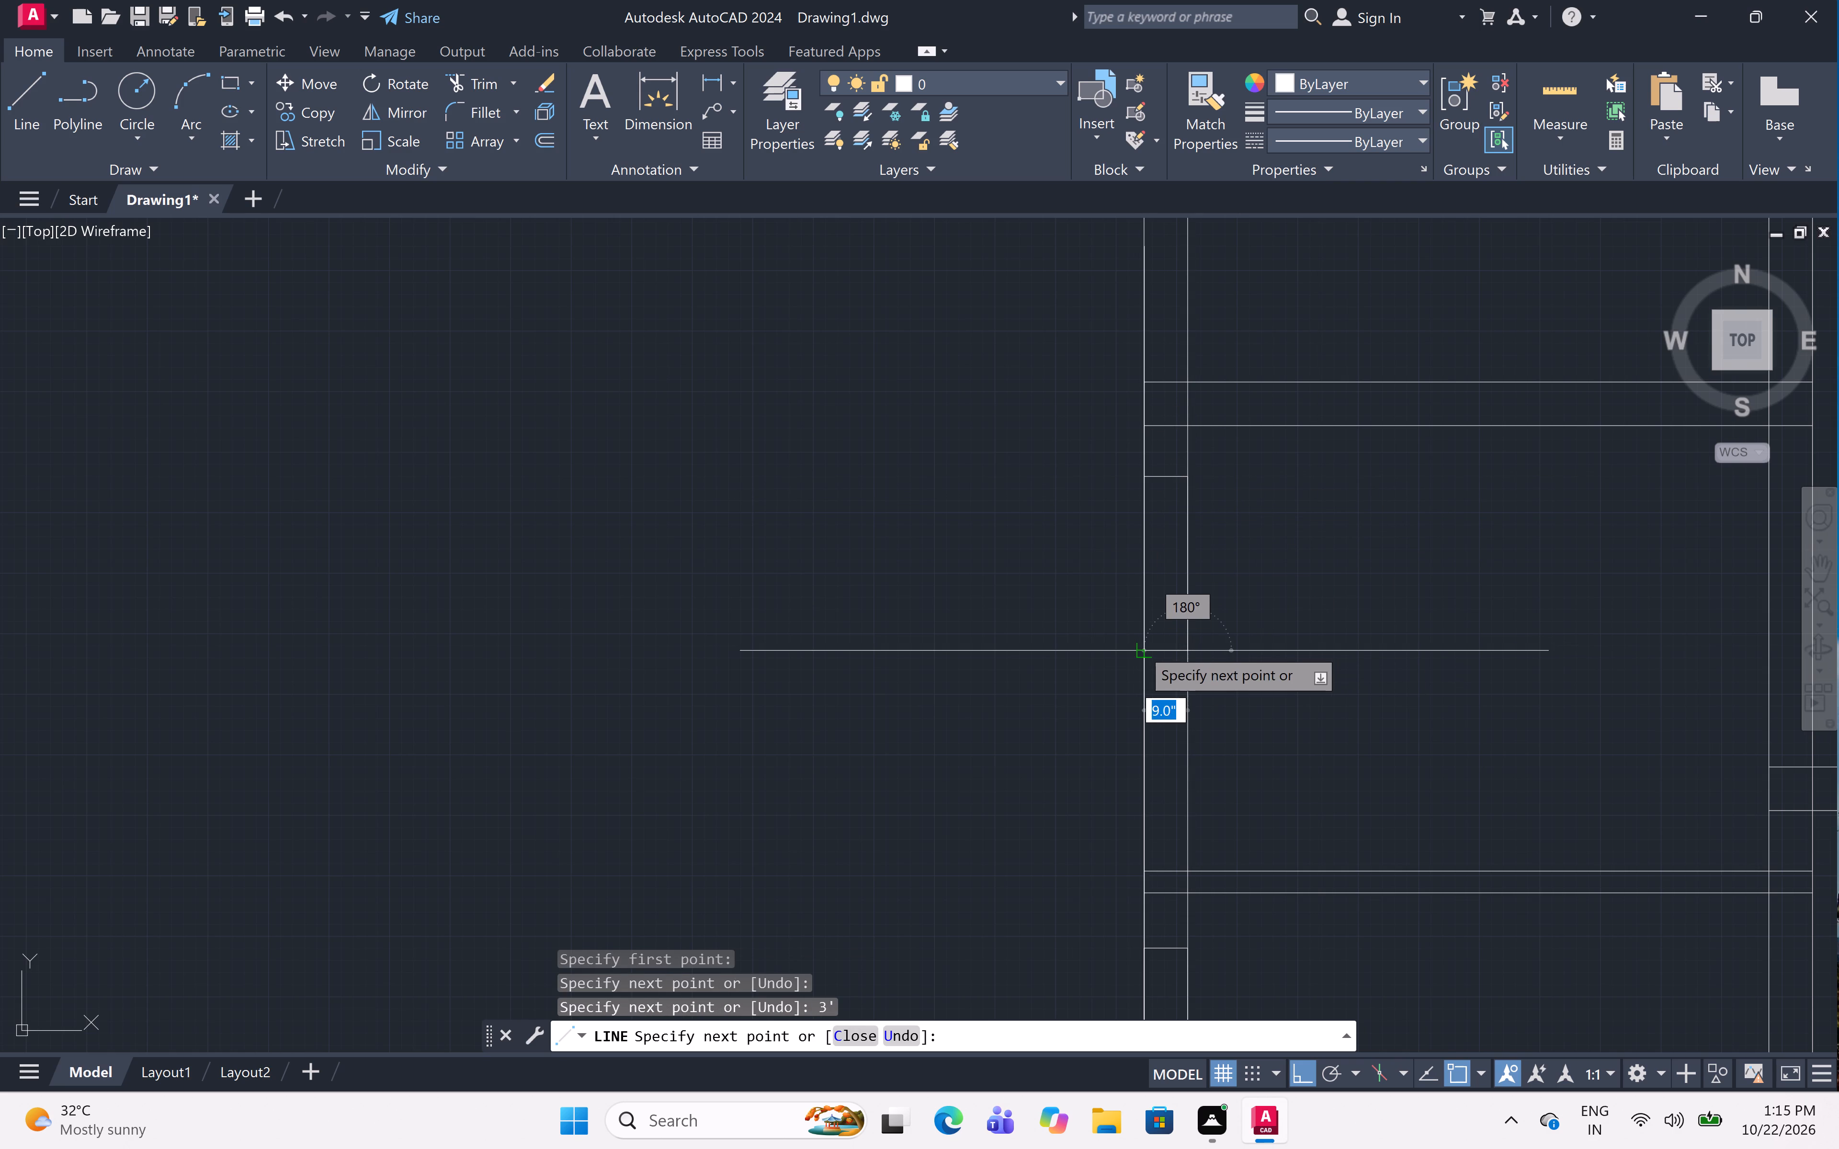
click(1140, 647)
click(1138, 477)
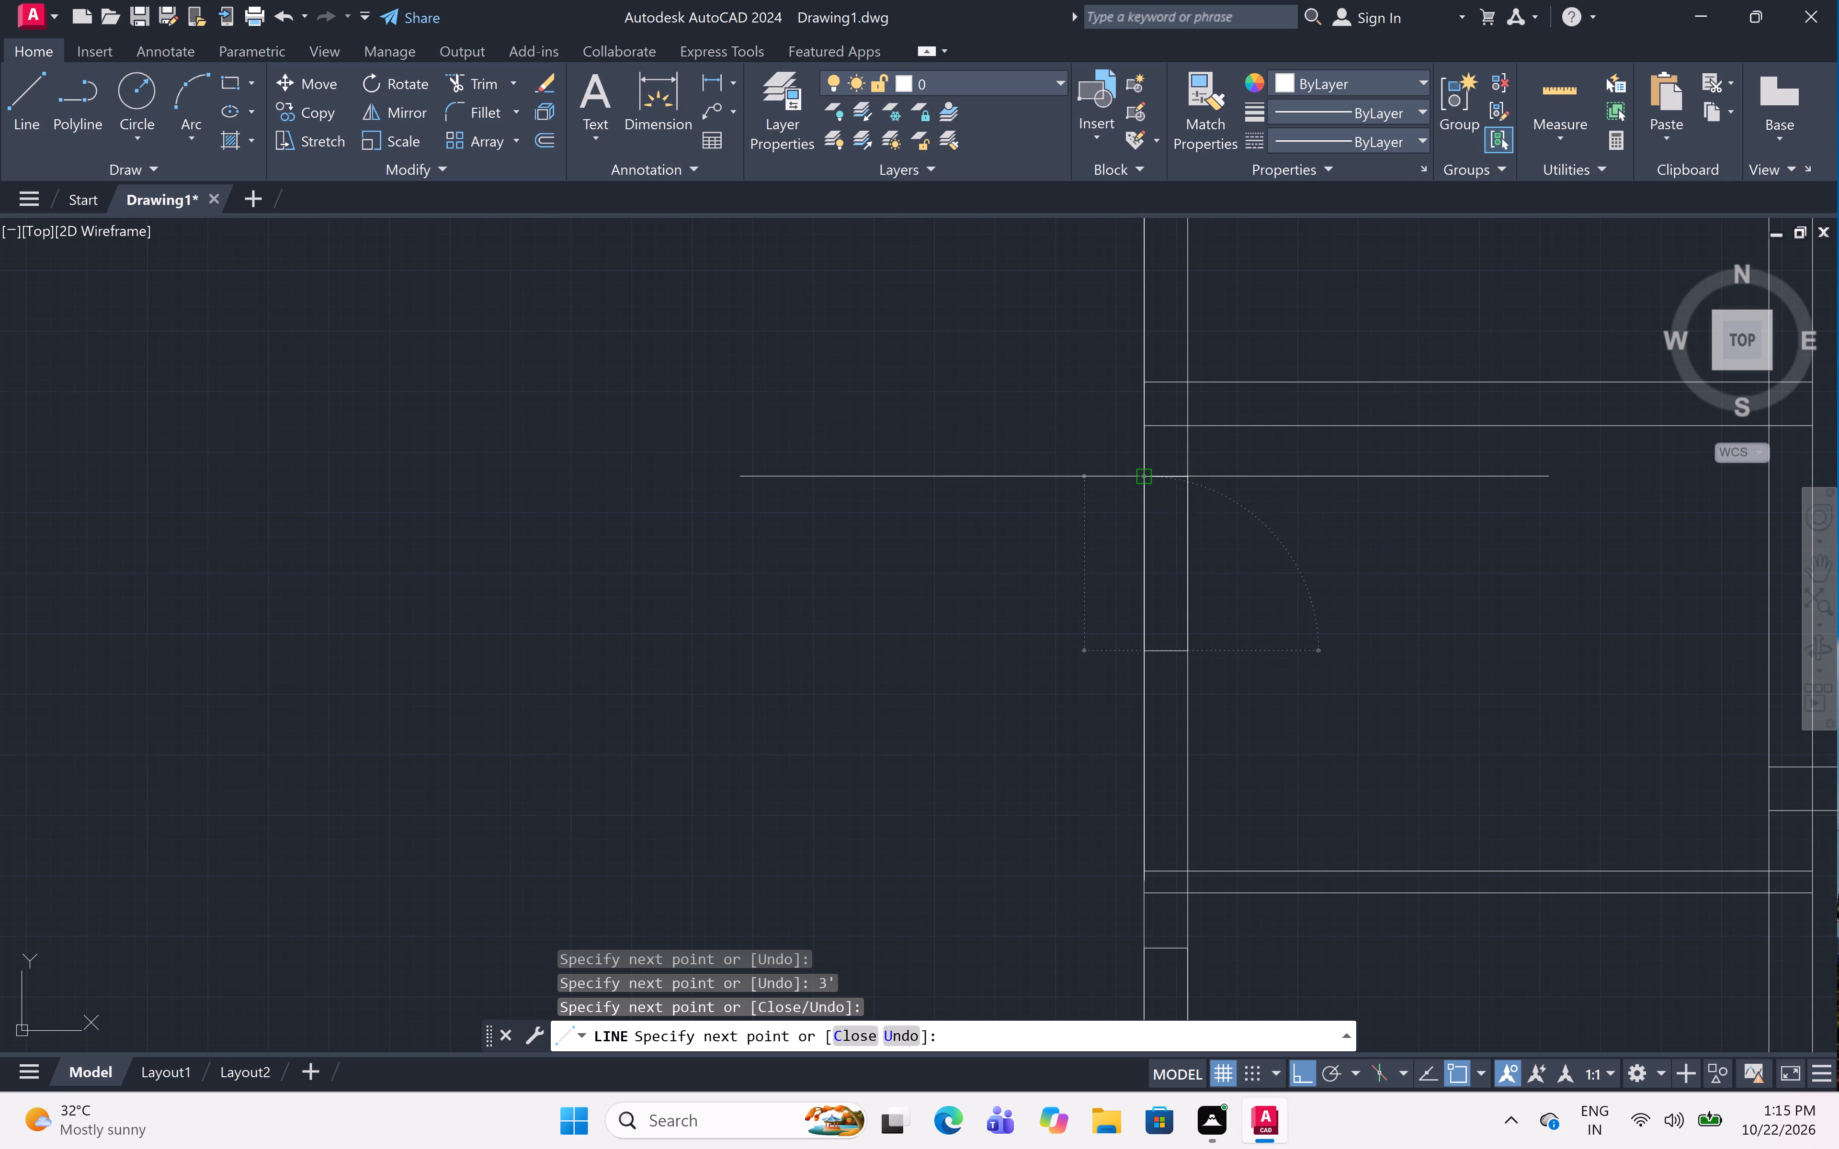
key(Escape)
Outline a 3' long window in the left wall of the small narrow room beneath the large top-left room.
scroll(1210, 498, down, 2)
middle_drag(1210, 497, 1208, 688)
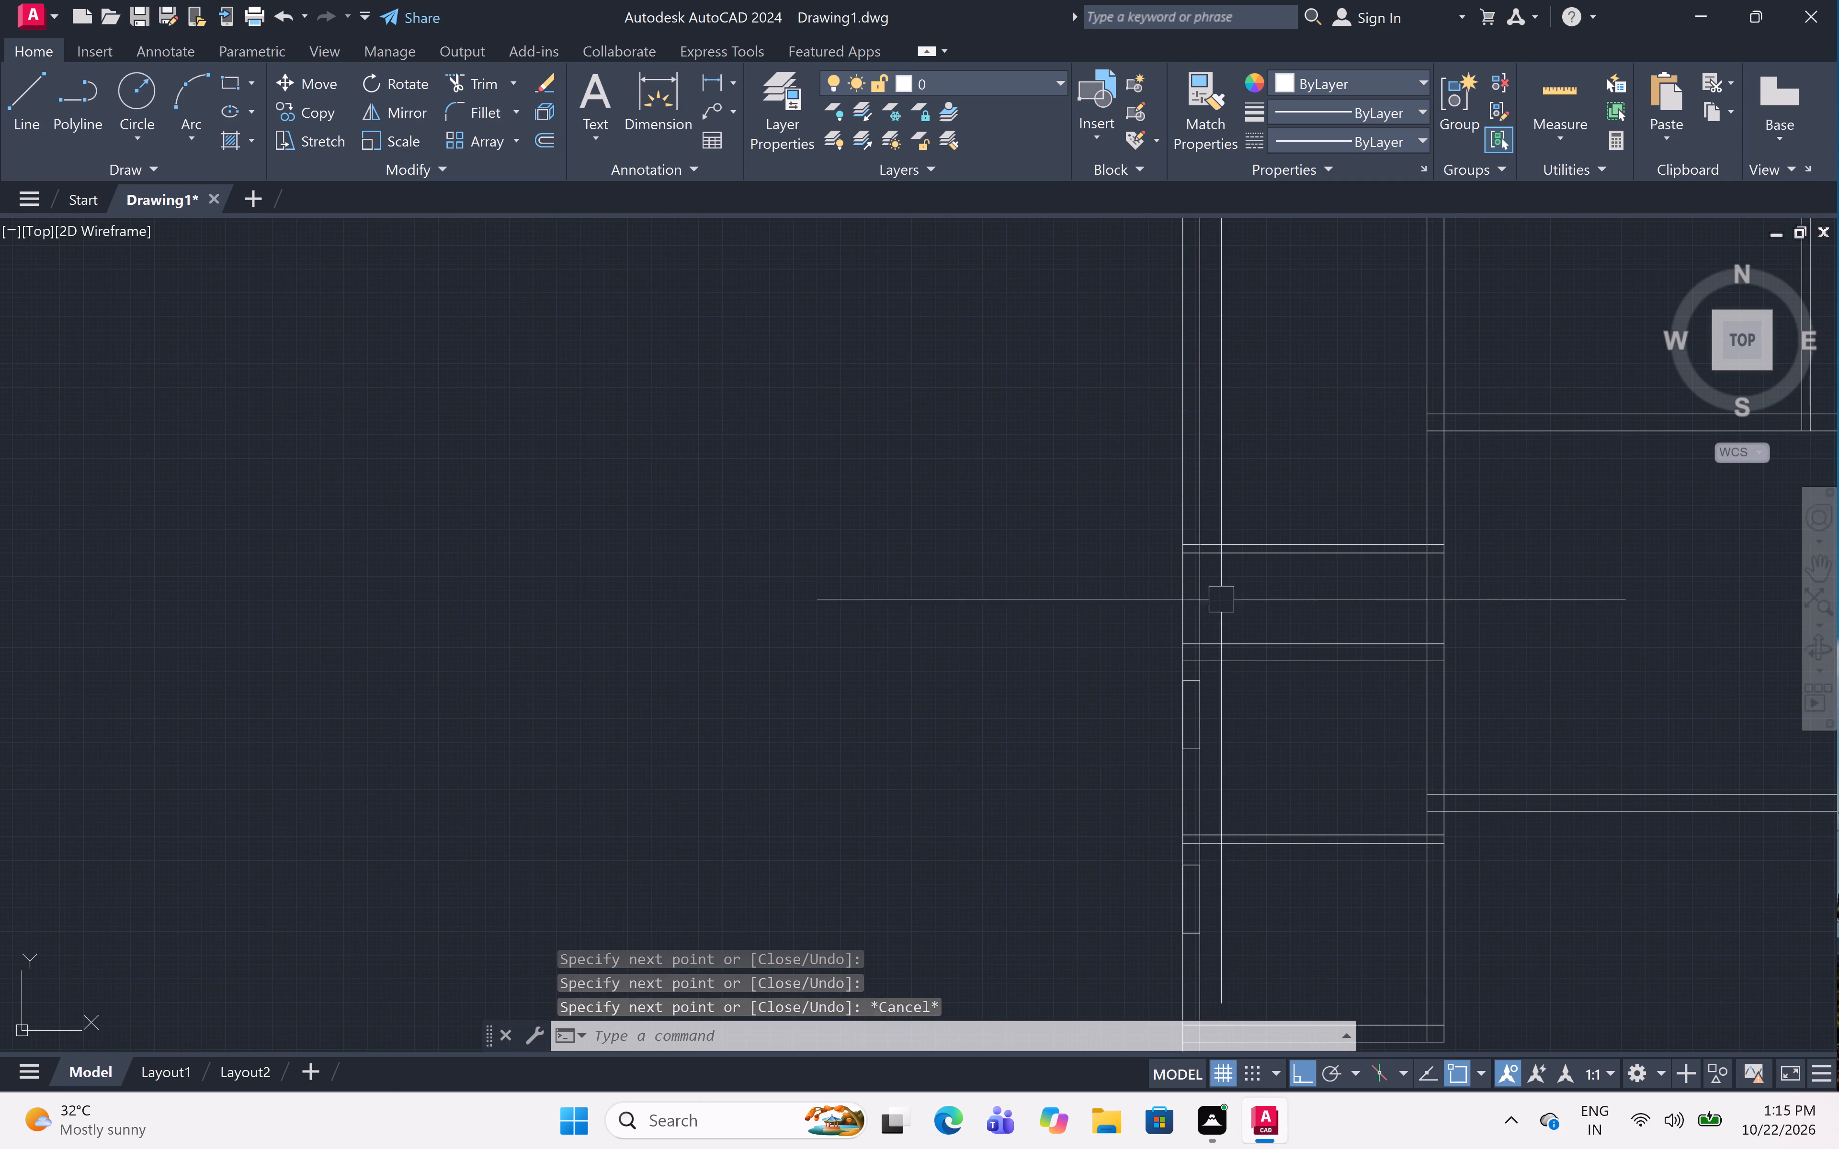
scroll(1224, 600, up, 4)
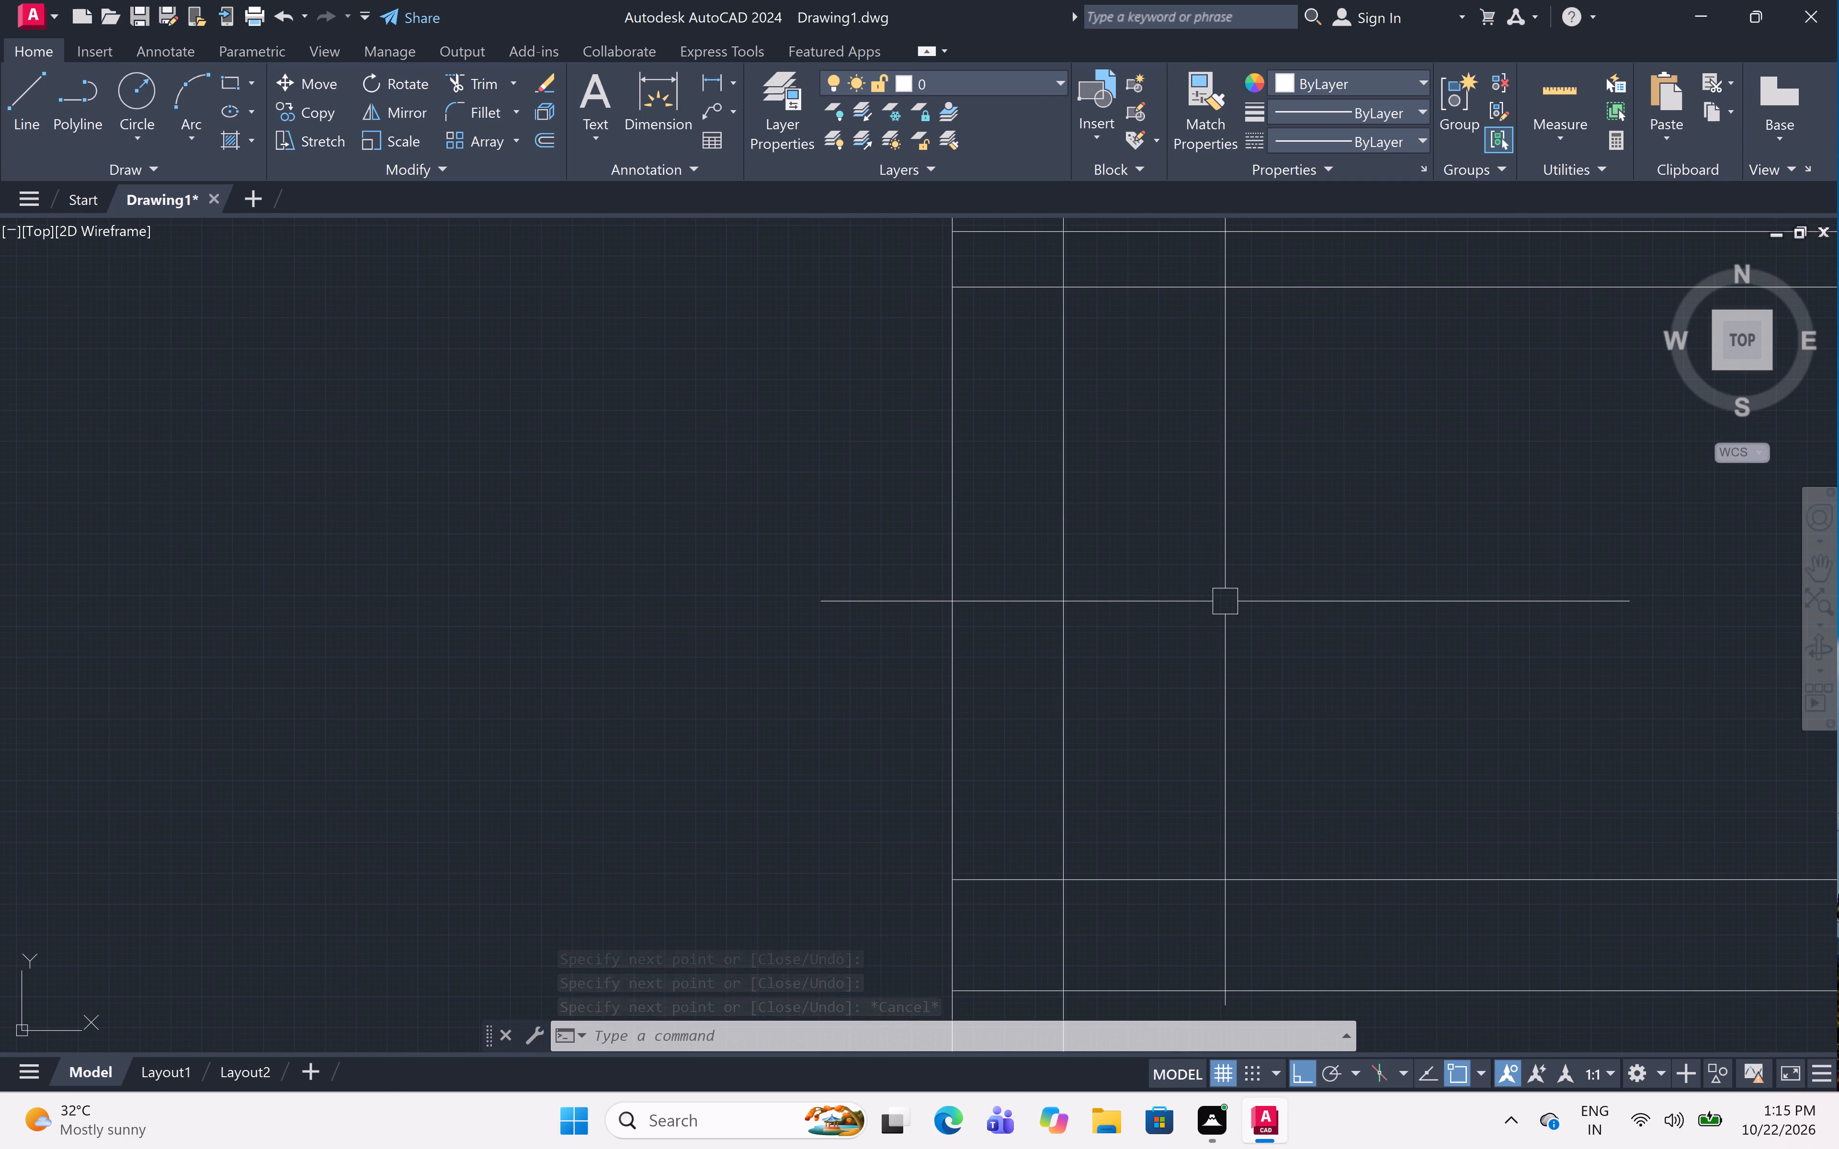
text(l)
key(space)
click(949, 374)
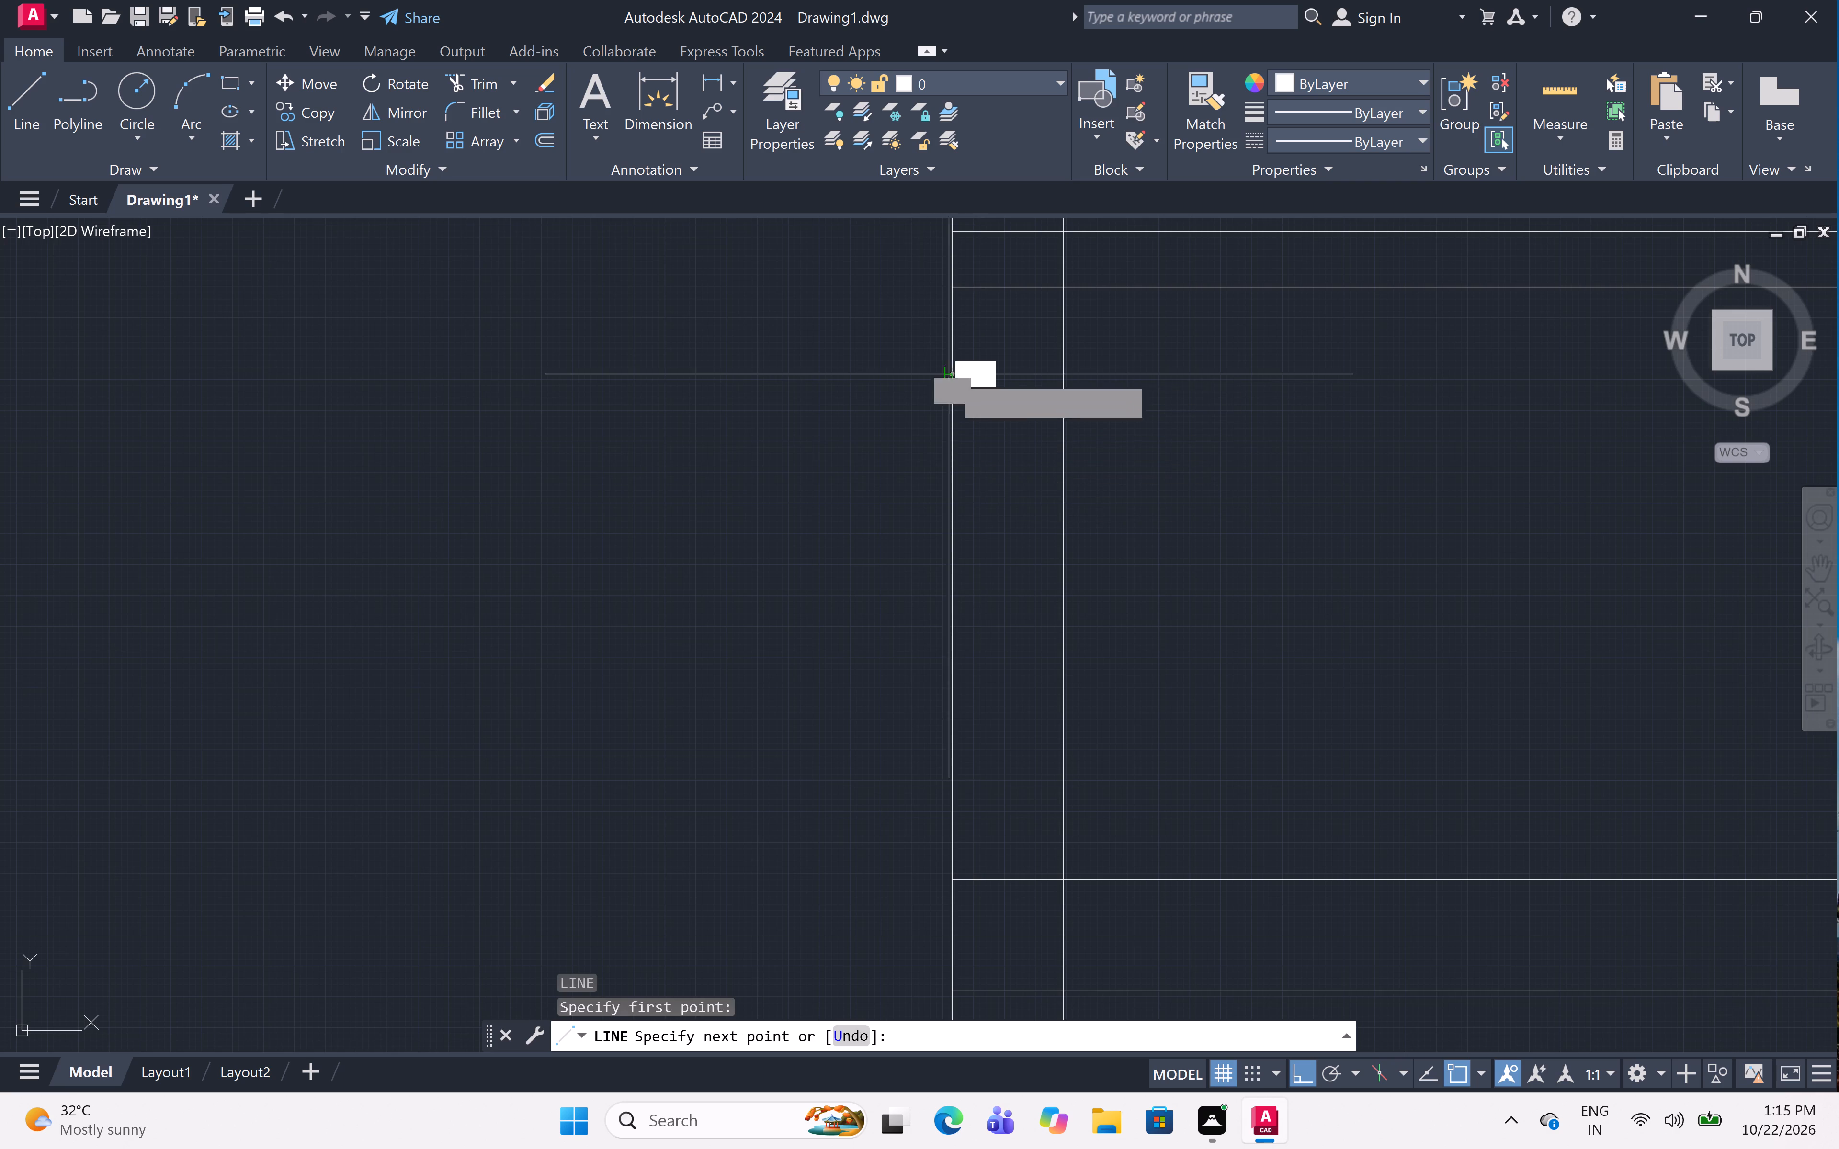
click(1064, 372)
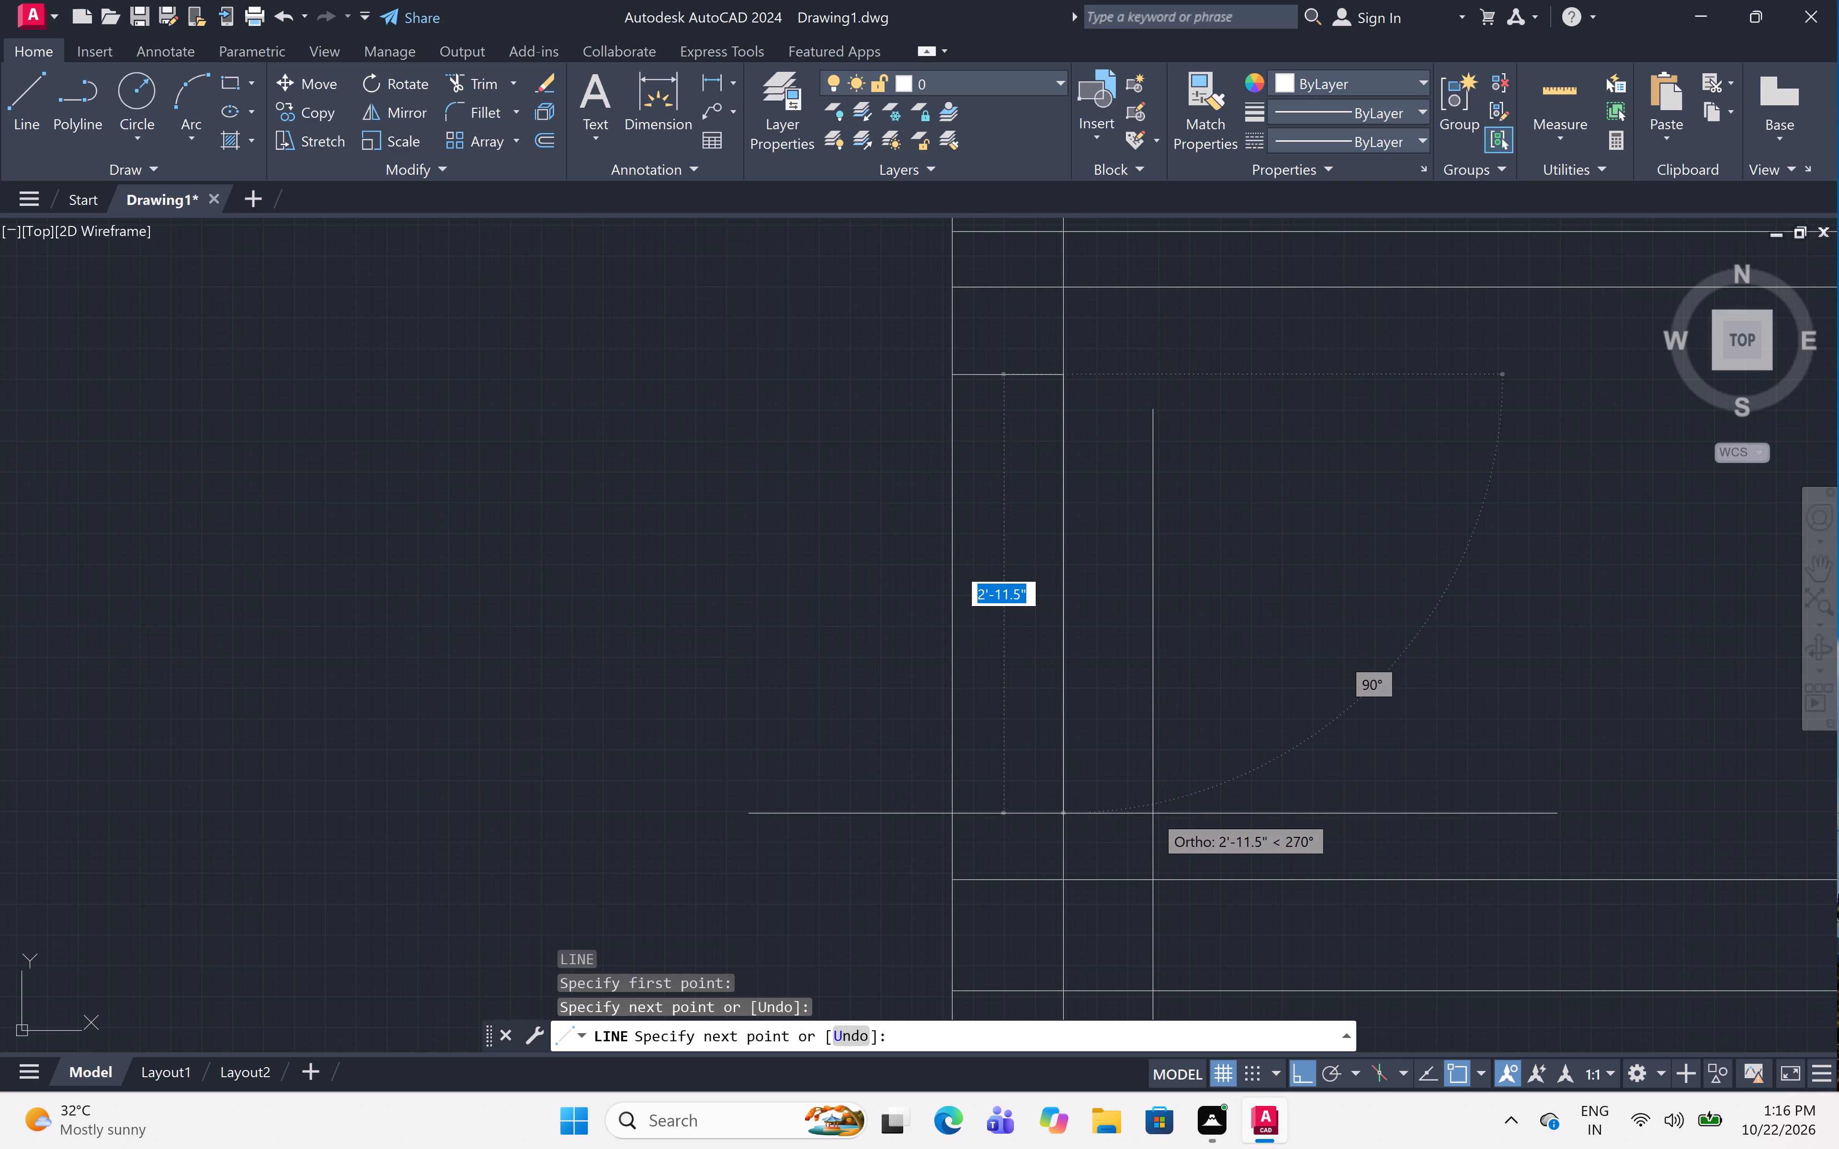
text(3')
key(space)
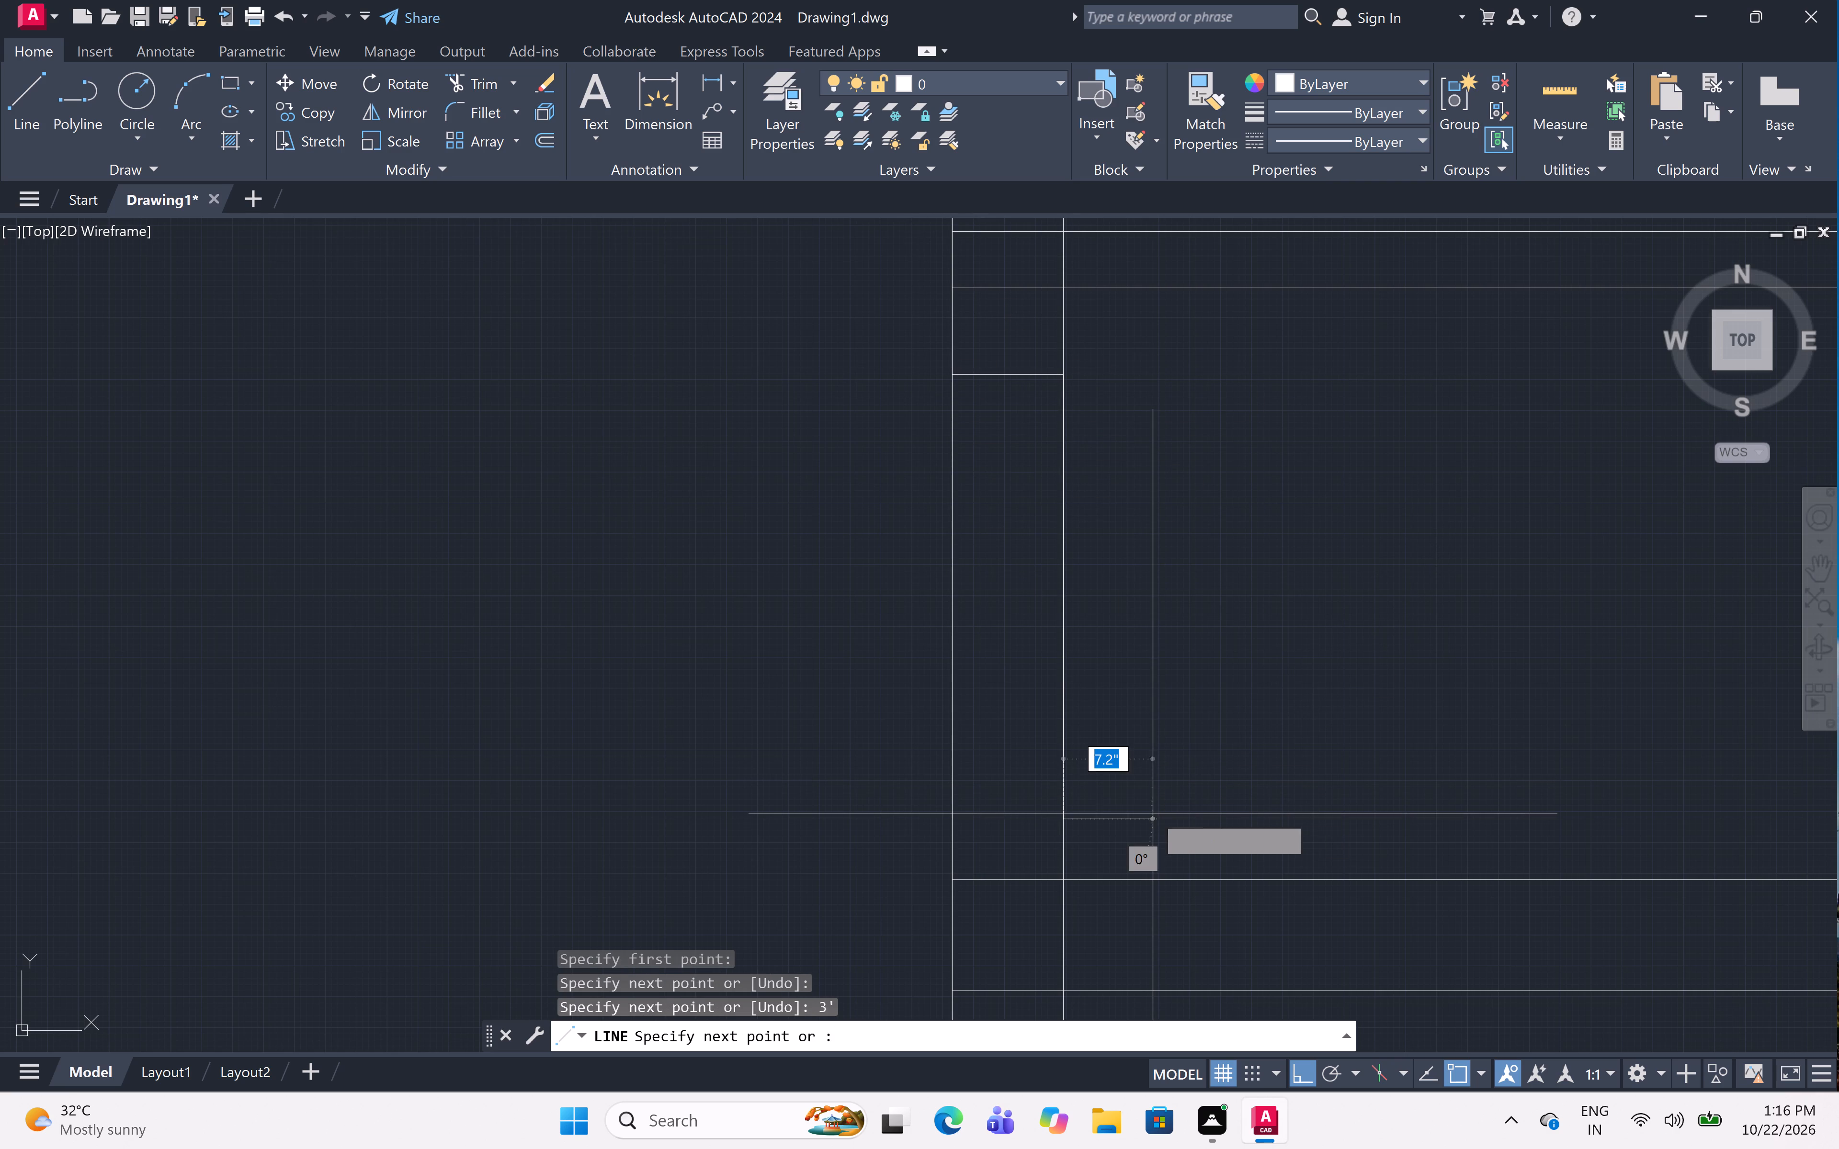
drag(955, 819, 954, 810)
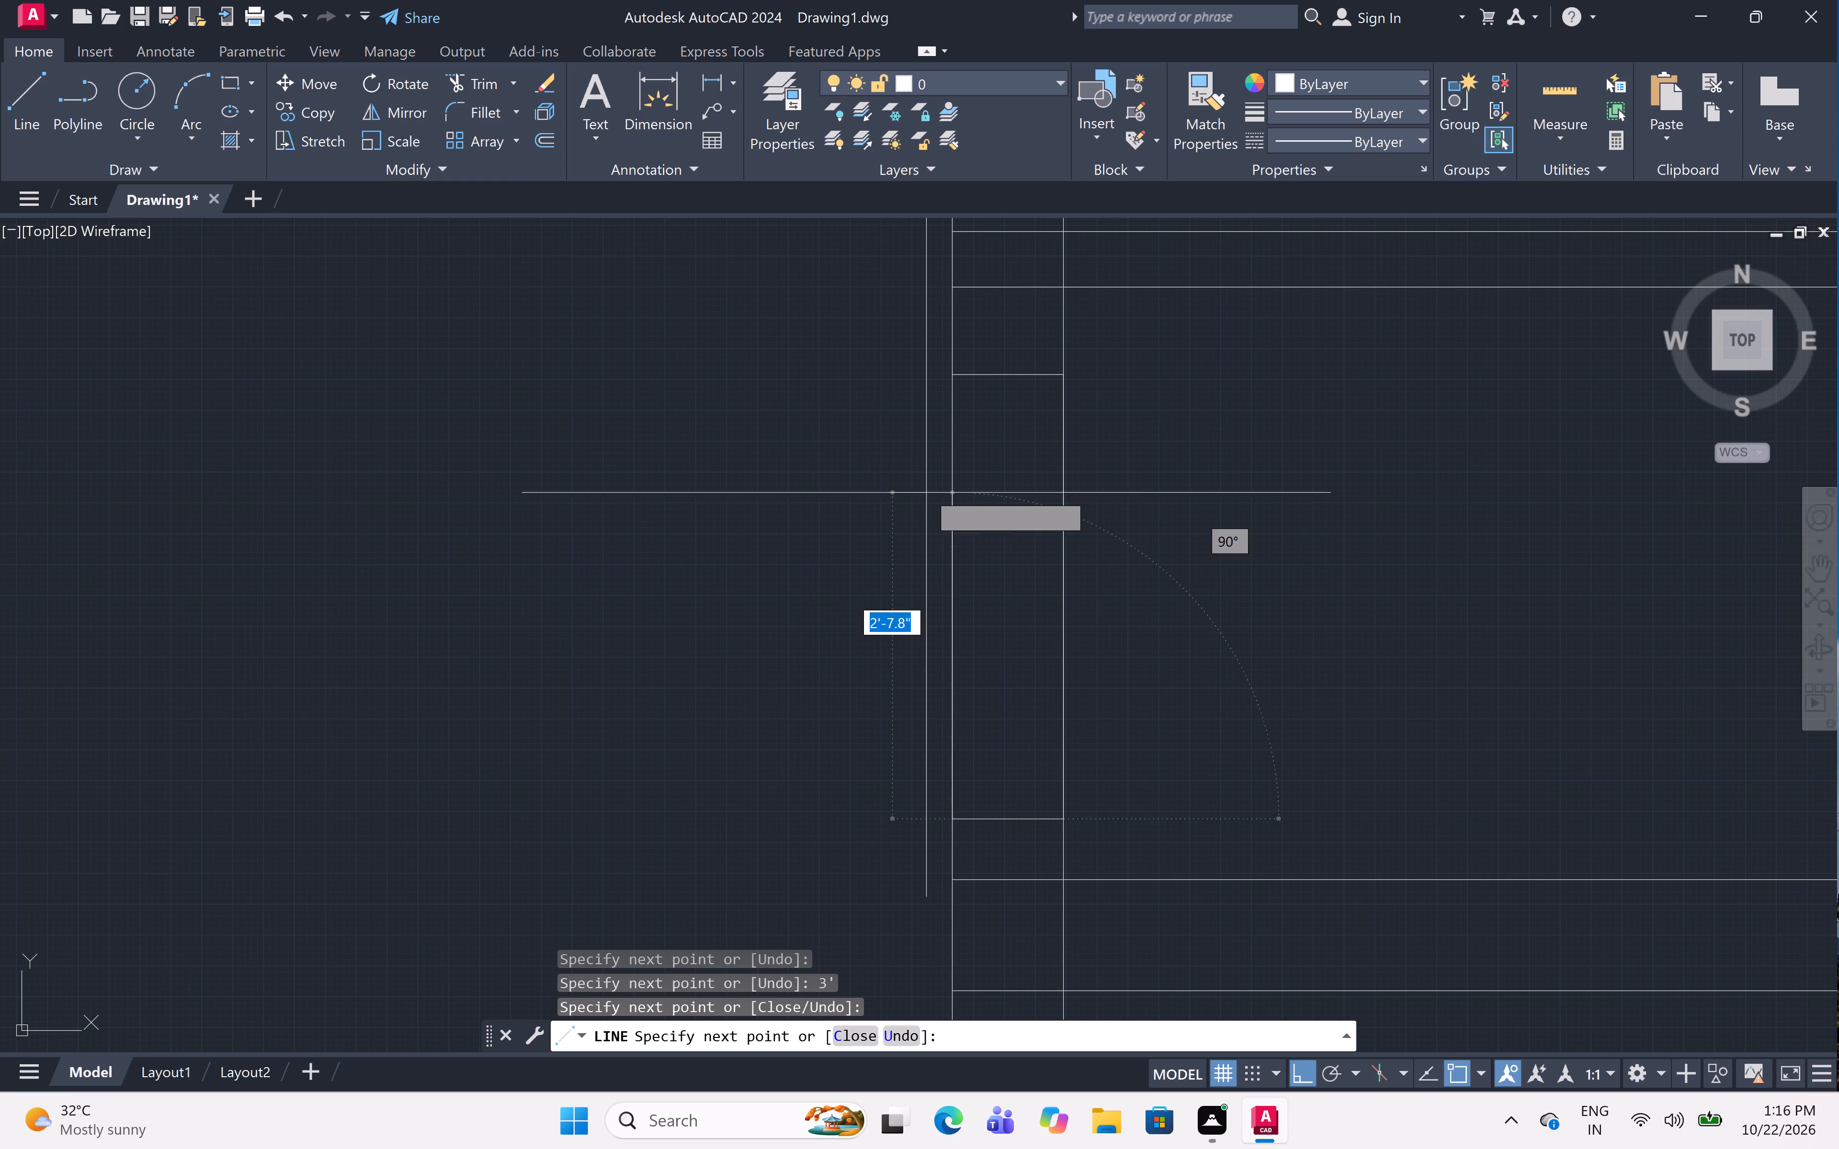
click(948, 373)
key(Escape)
Outline a 3' long window in the left wall of the large top-left room, just above that room's bottom wall.
scroll(1030, 402, down, 3)
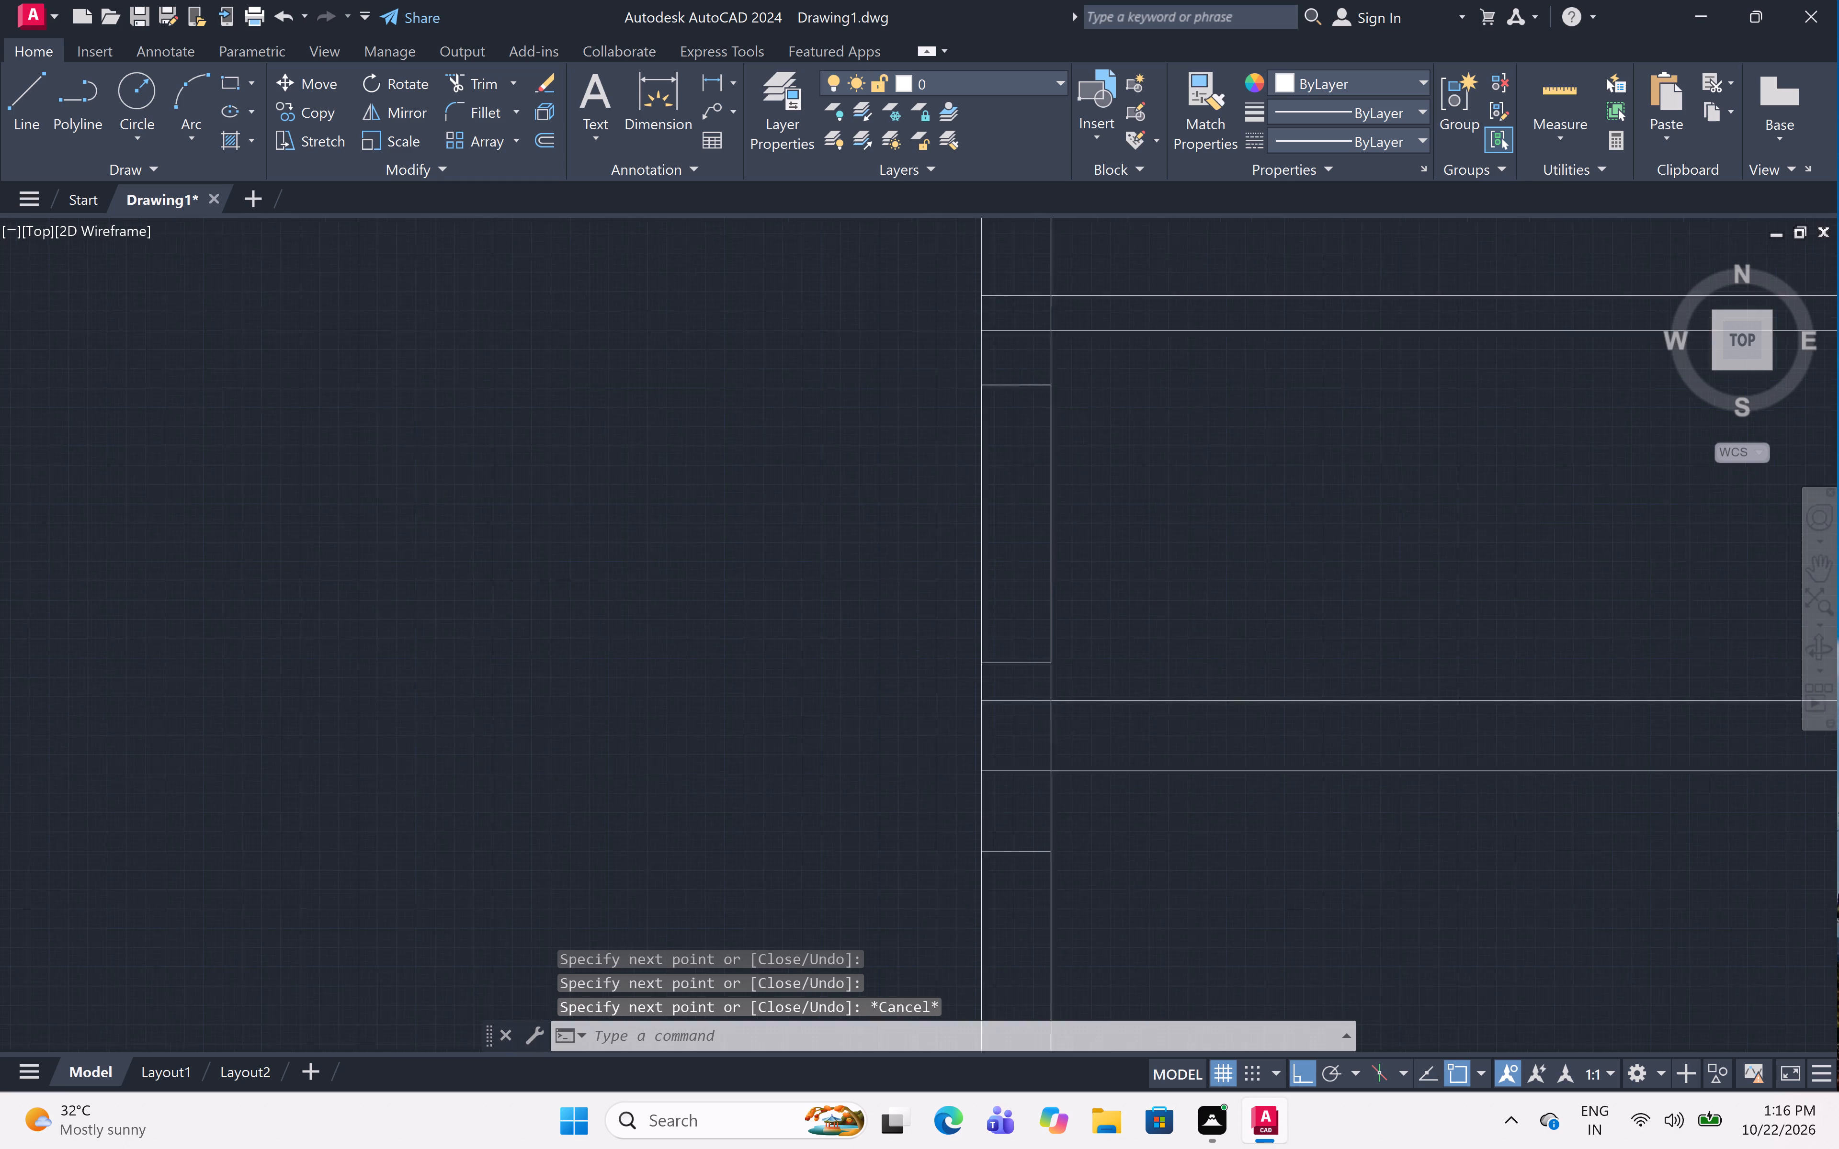
middle_drag(1030, 402, 1025, 631)
middle_drag(1101, 450, 1101, 557)
key(l)
key(space)
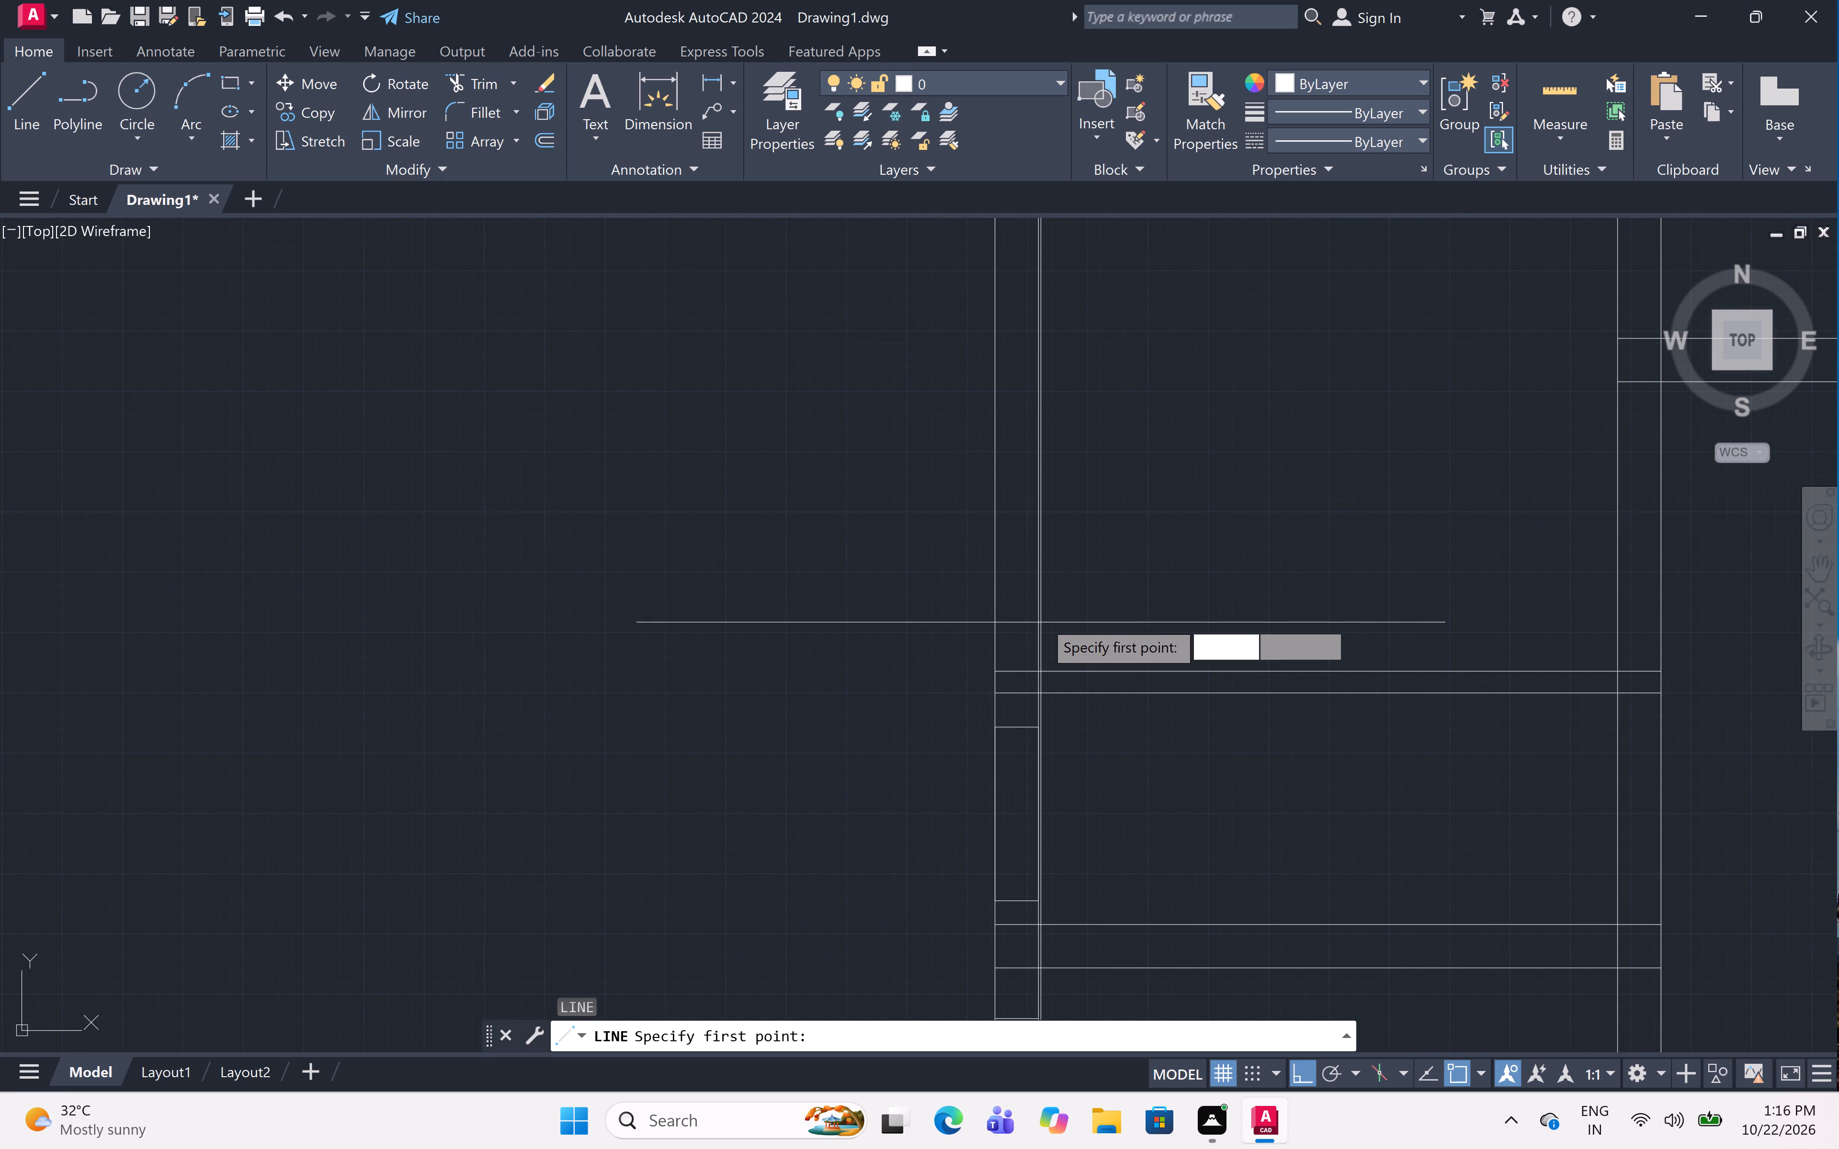
click(1040, 623)
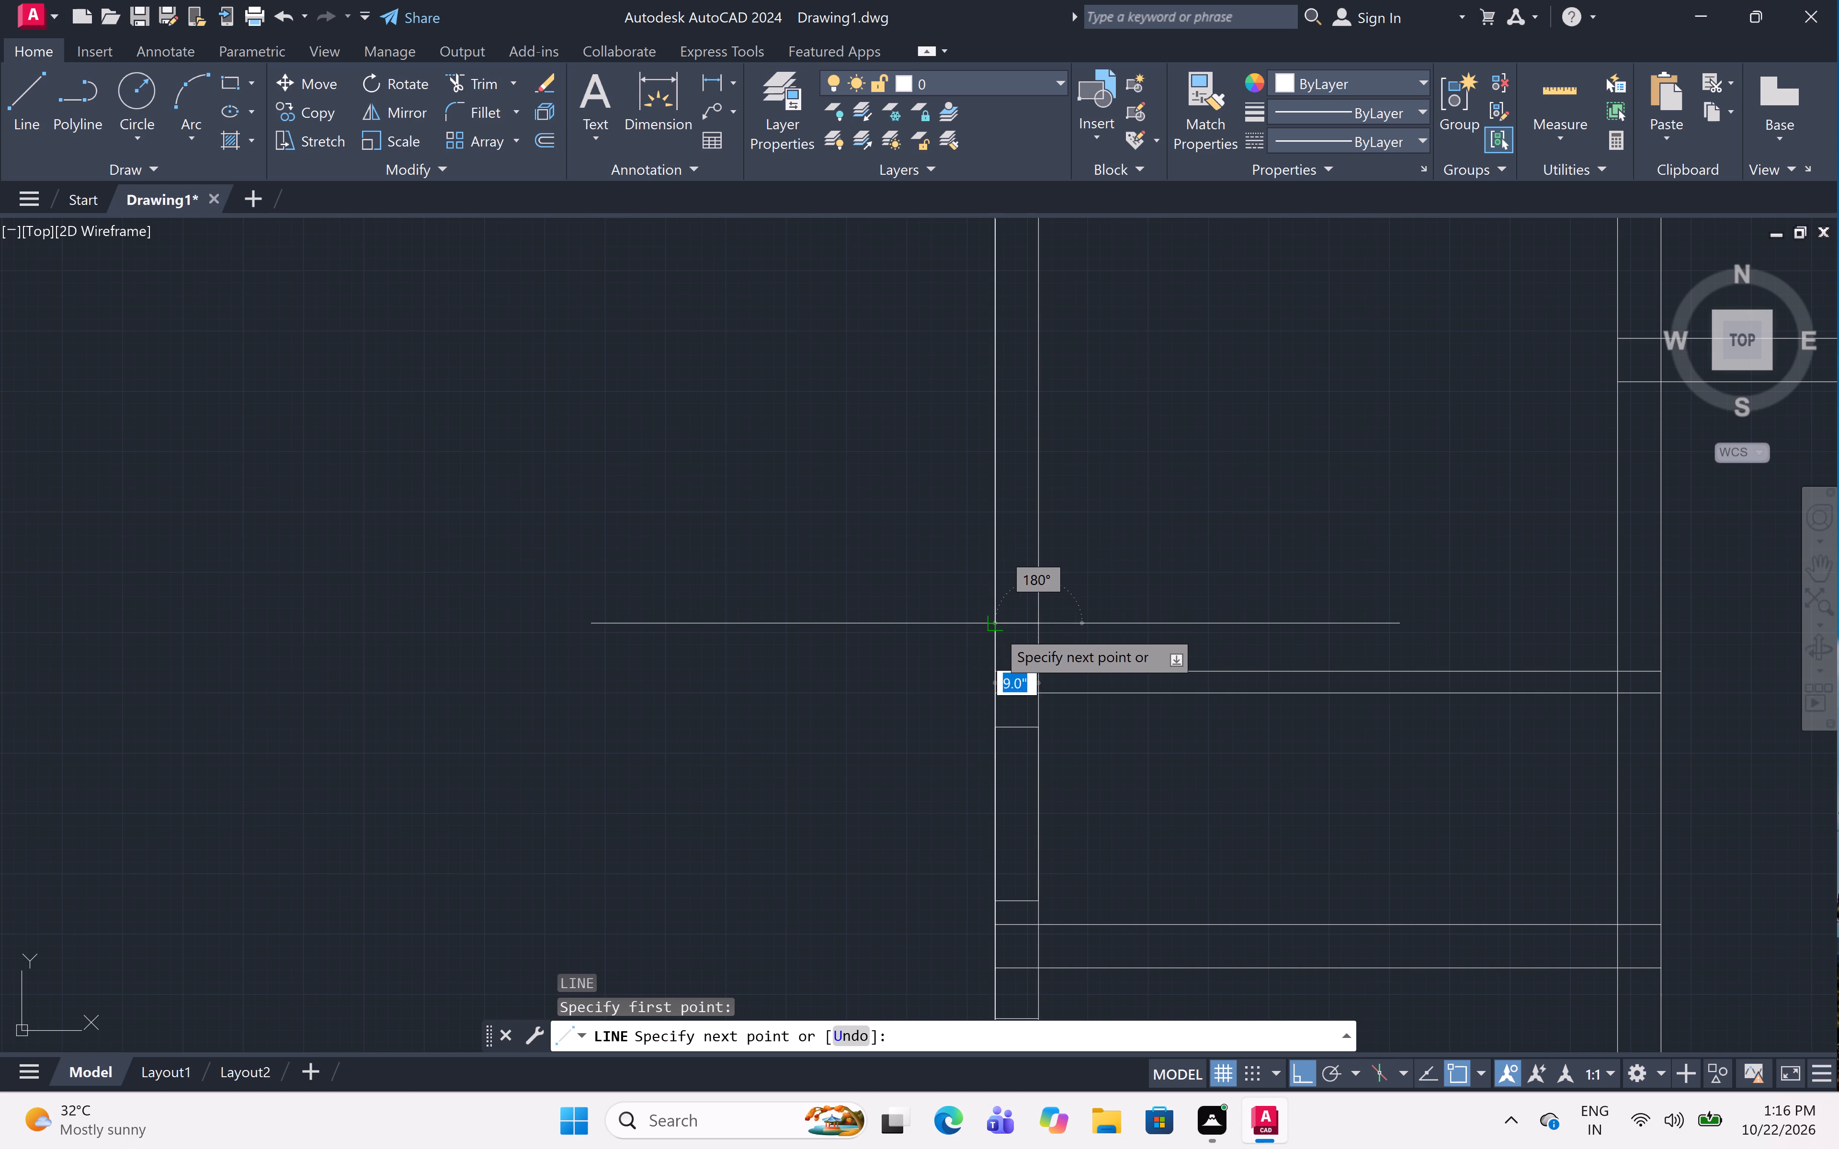
drag(996, 629, 990, 612)
key(3)
text(')
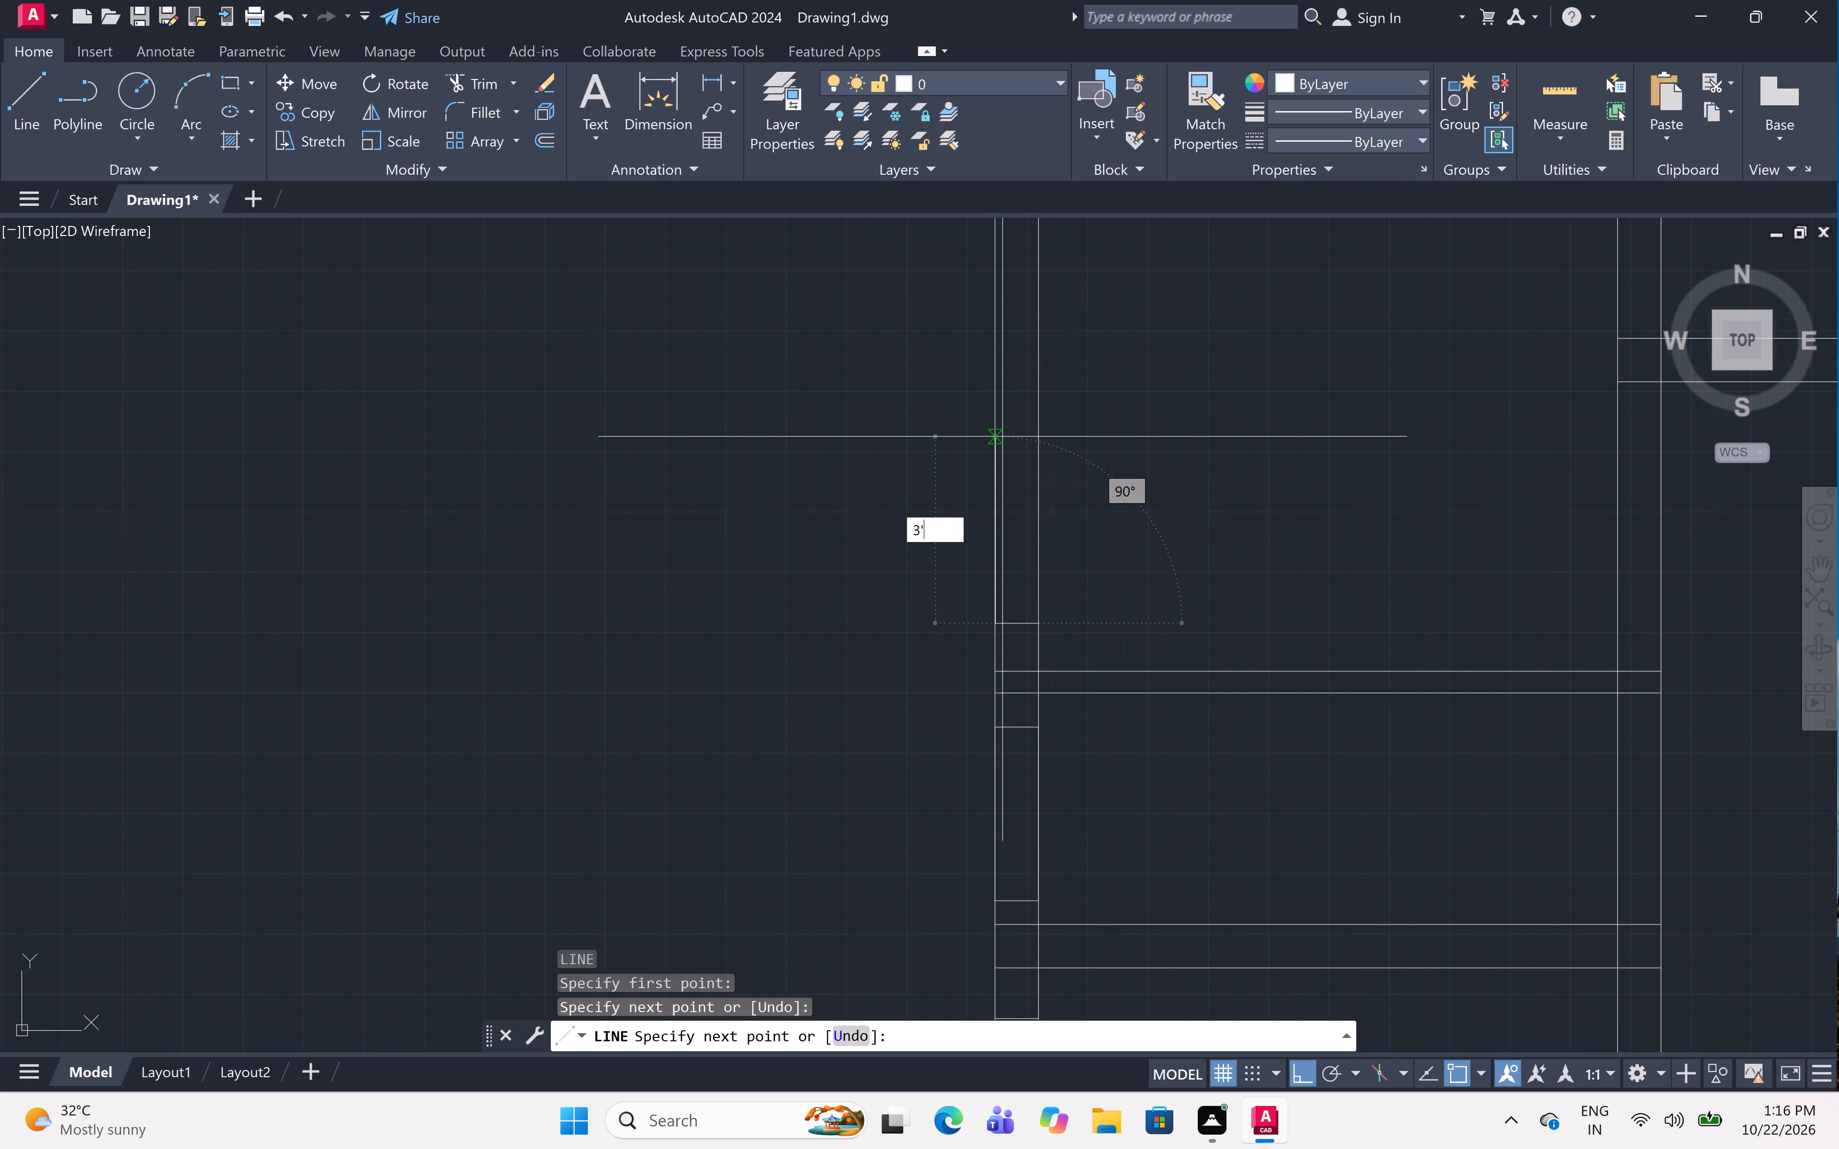
key(space)
click(1033, 452)
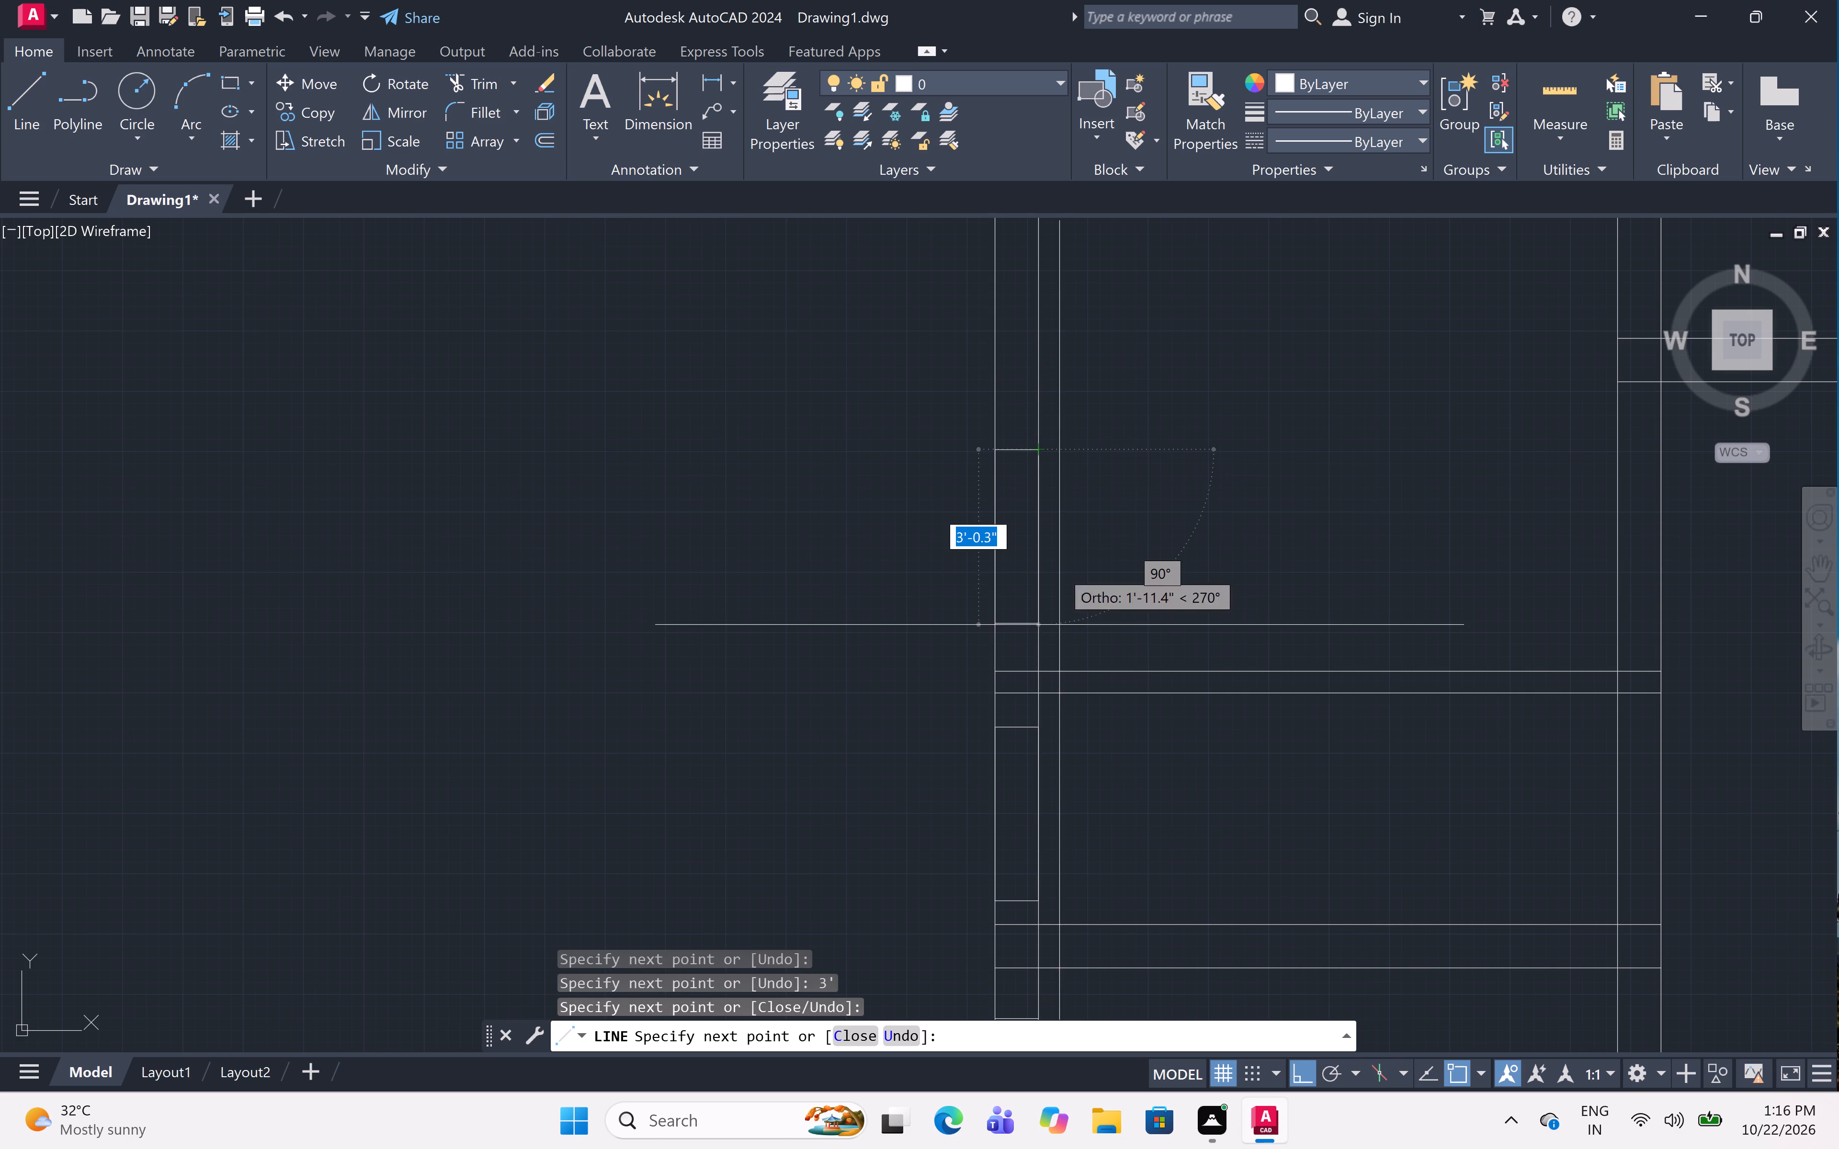
click(1044, 619)
key(Escape)
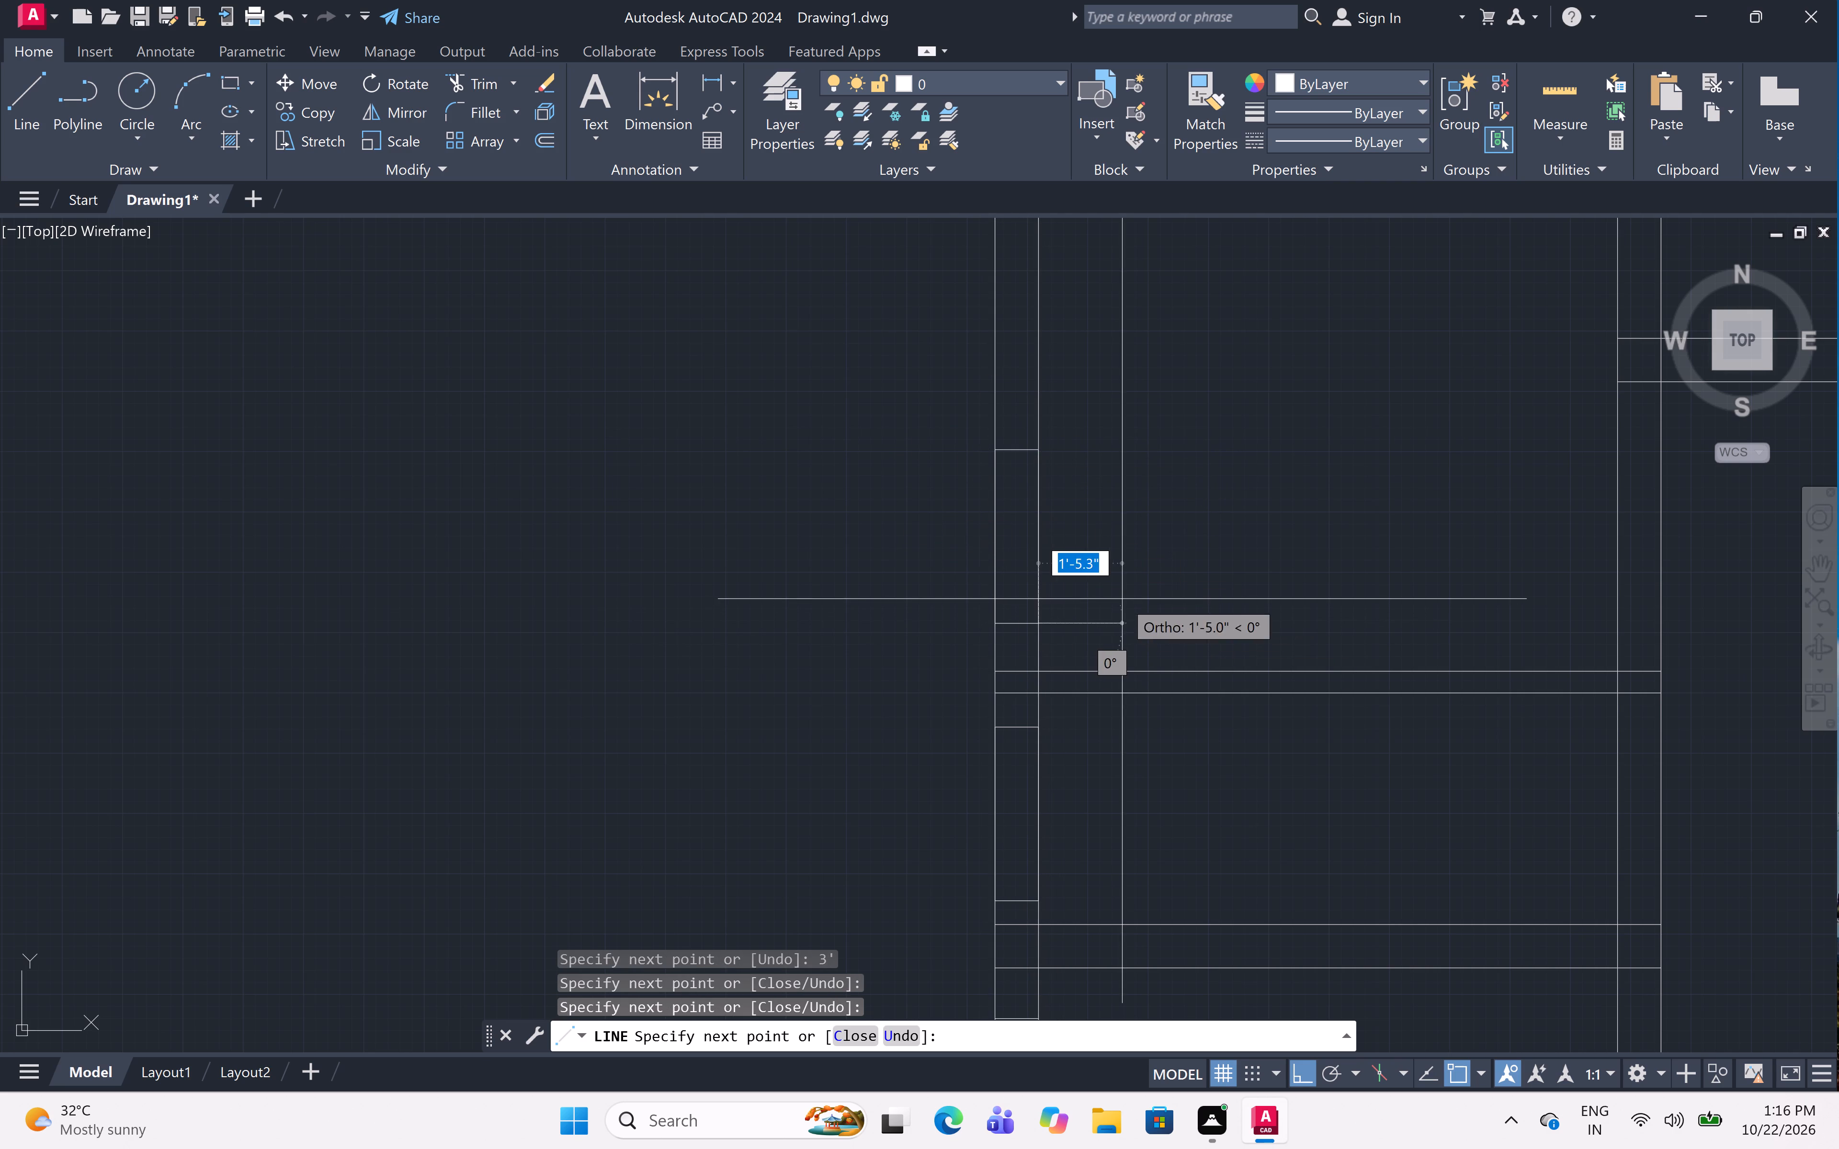
Offset the outer line of the top-left room's top-wall window 4.5" inward to add a centre line.
scroll(1116, 592, down, 4)
middle_drag(1117, 589, 1073, 861)
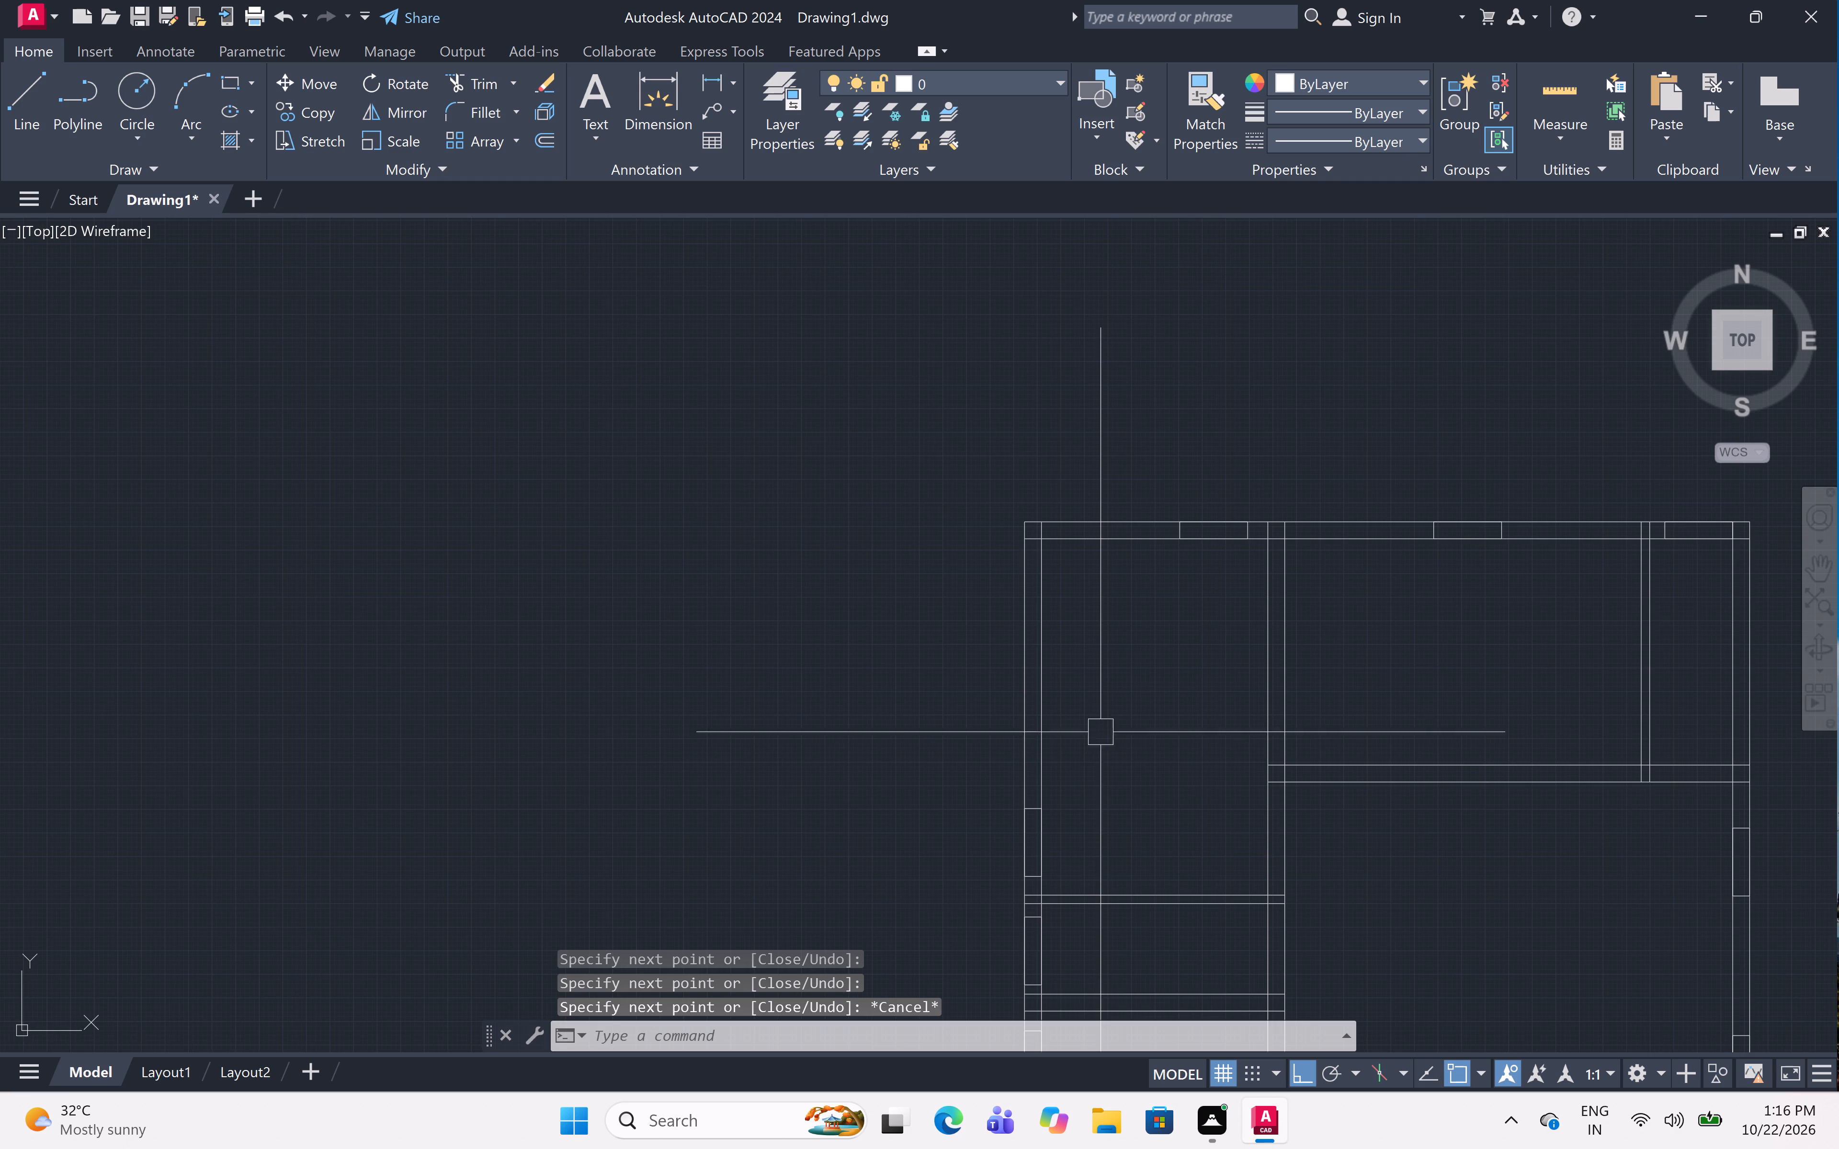
scroll(1101, 718, down, 2)
middle_drag(1174, 842, 1102, 741)
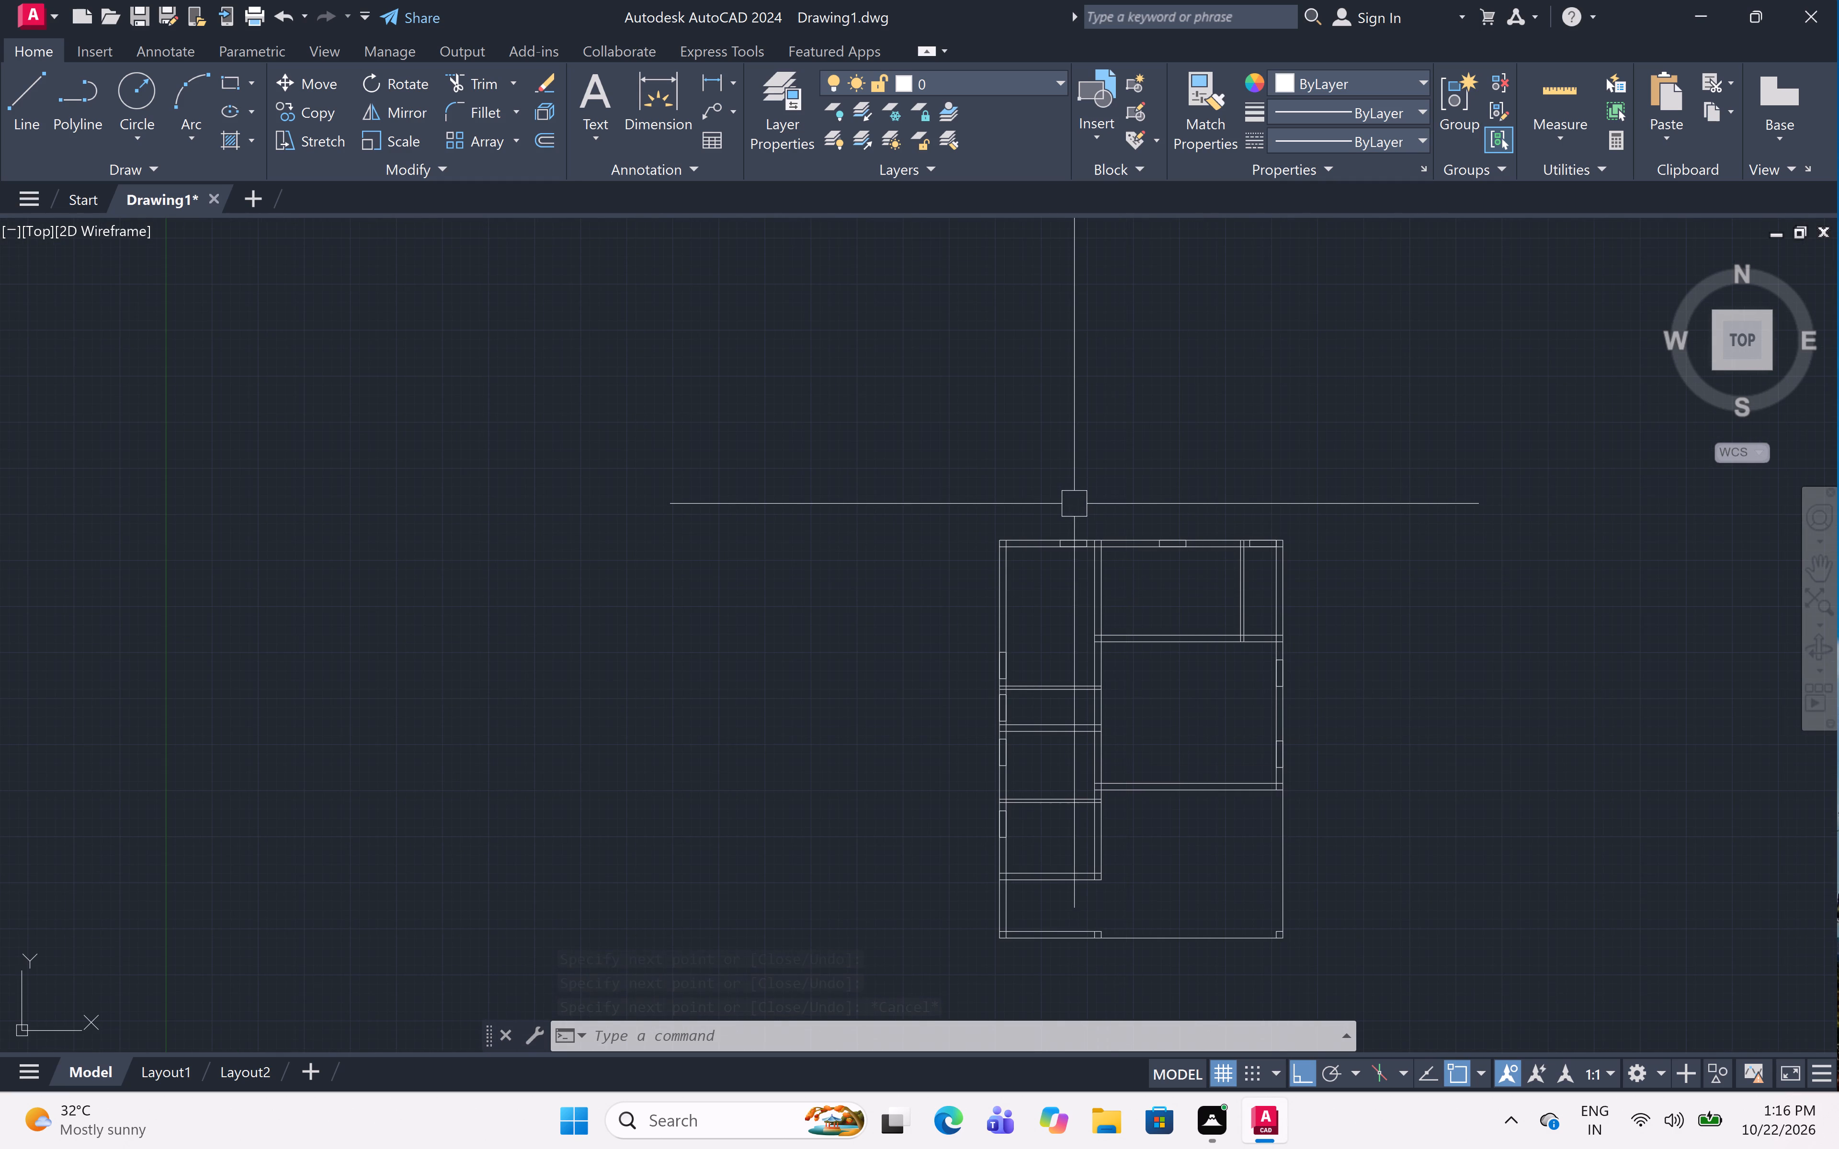
scroll(1074, 531, up, 6)
scroll(1090, 592, up, 4)
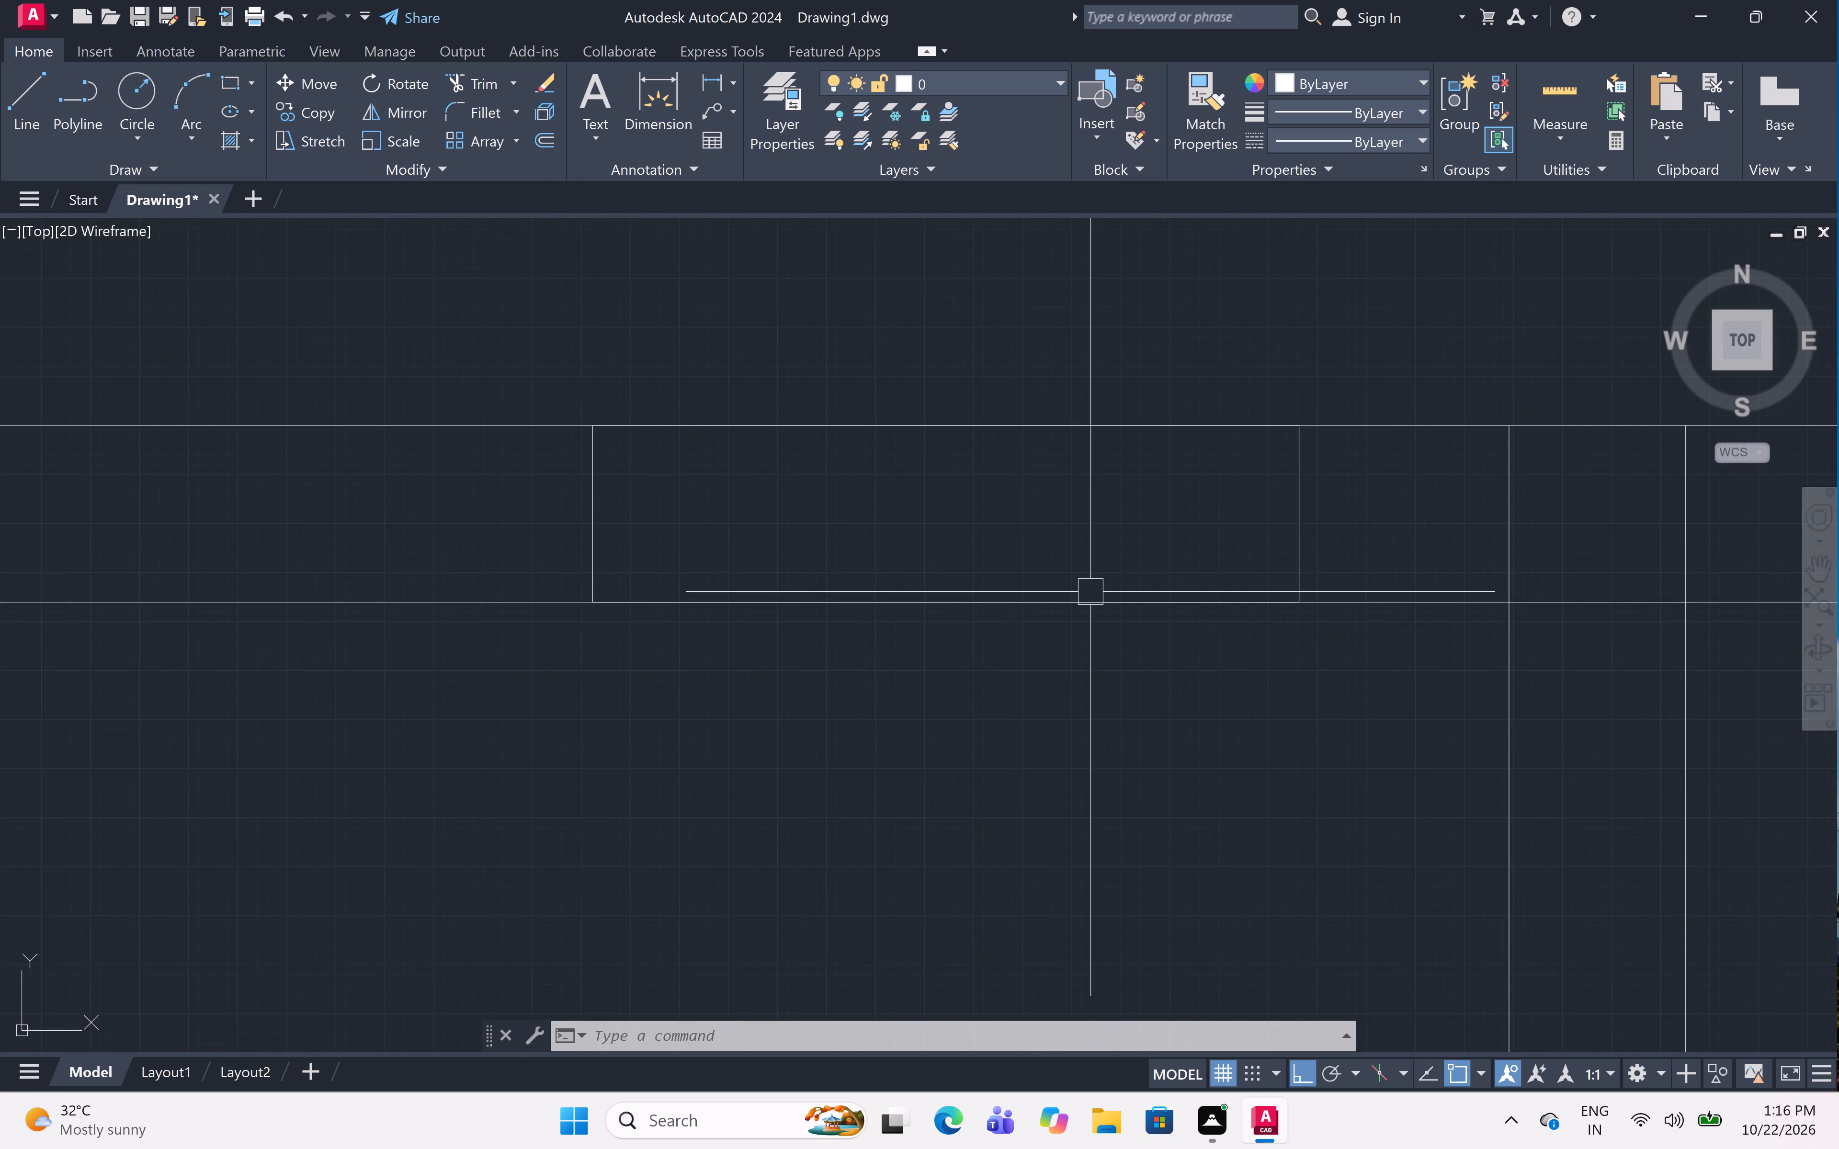
scroll(1090, 592, down, 1)
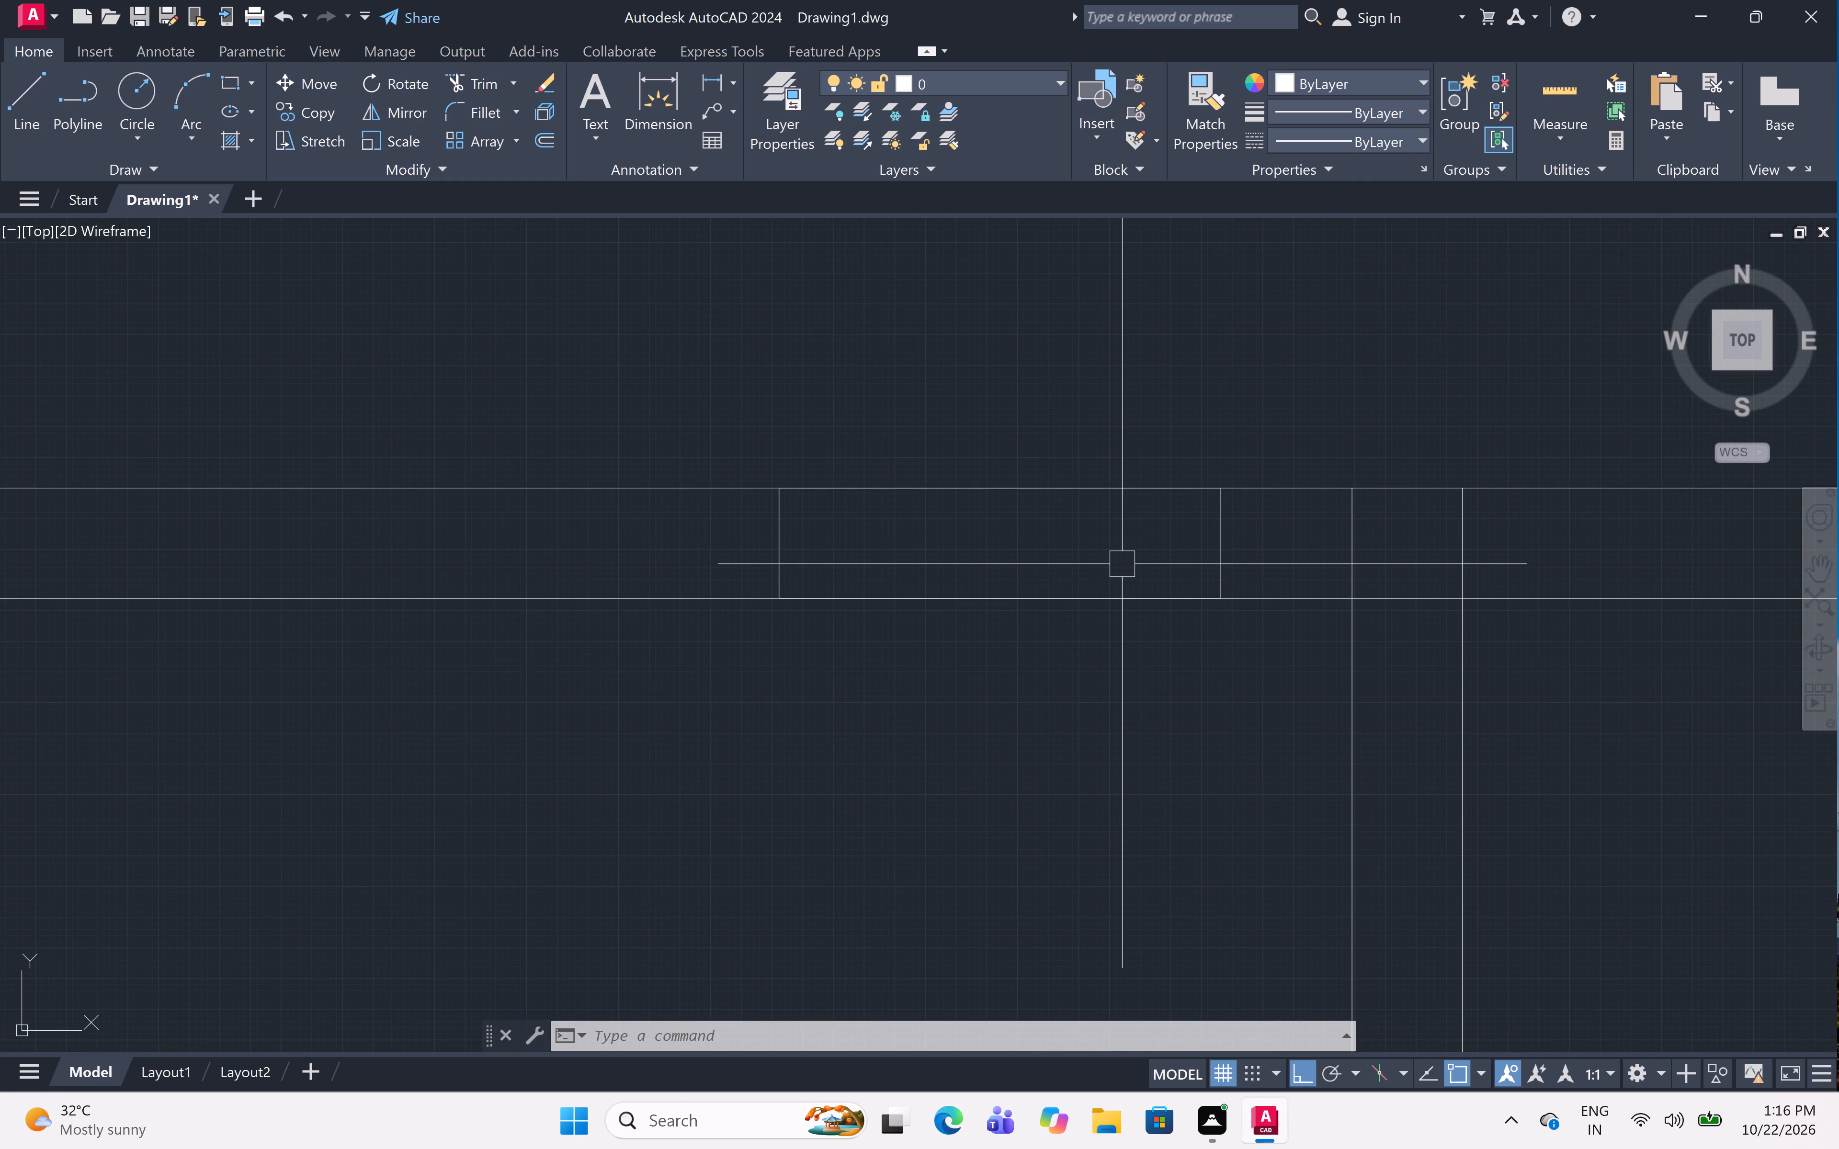
text(off)
key(space)
text(4.5")
key(space)
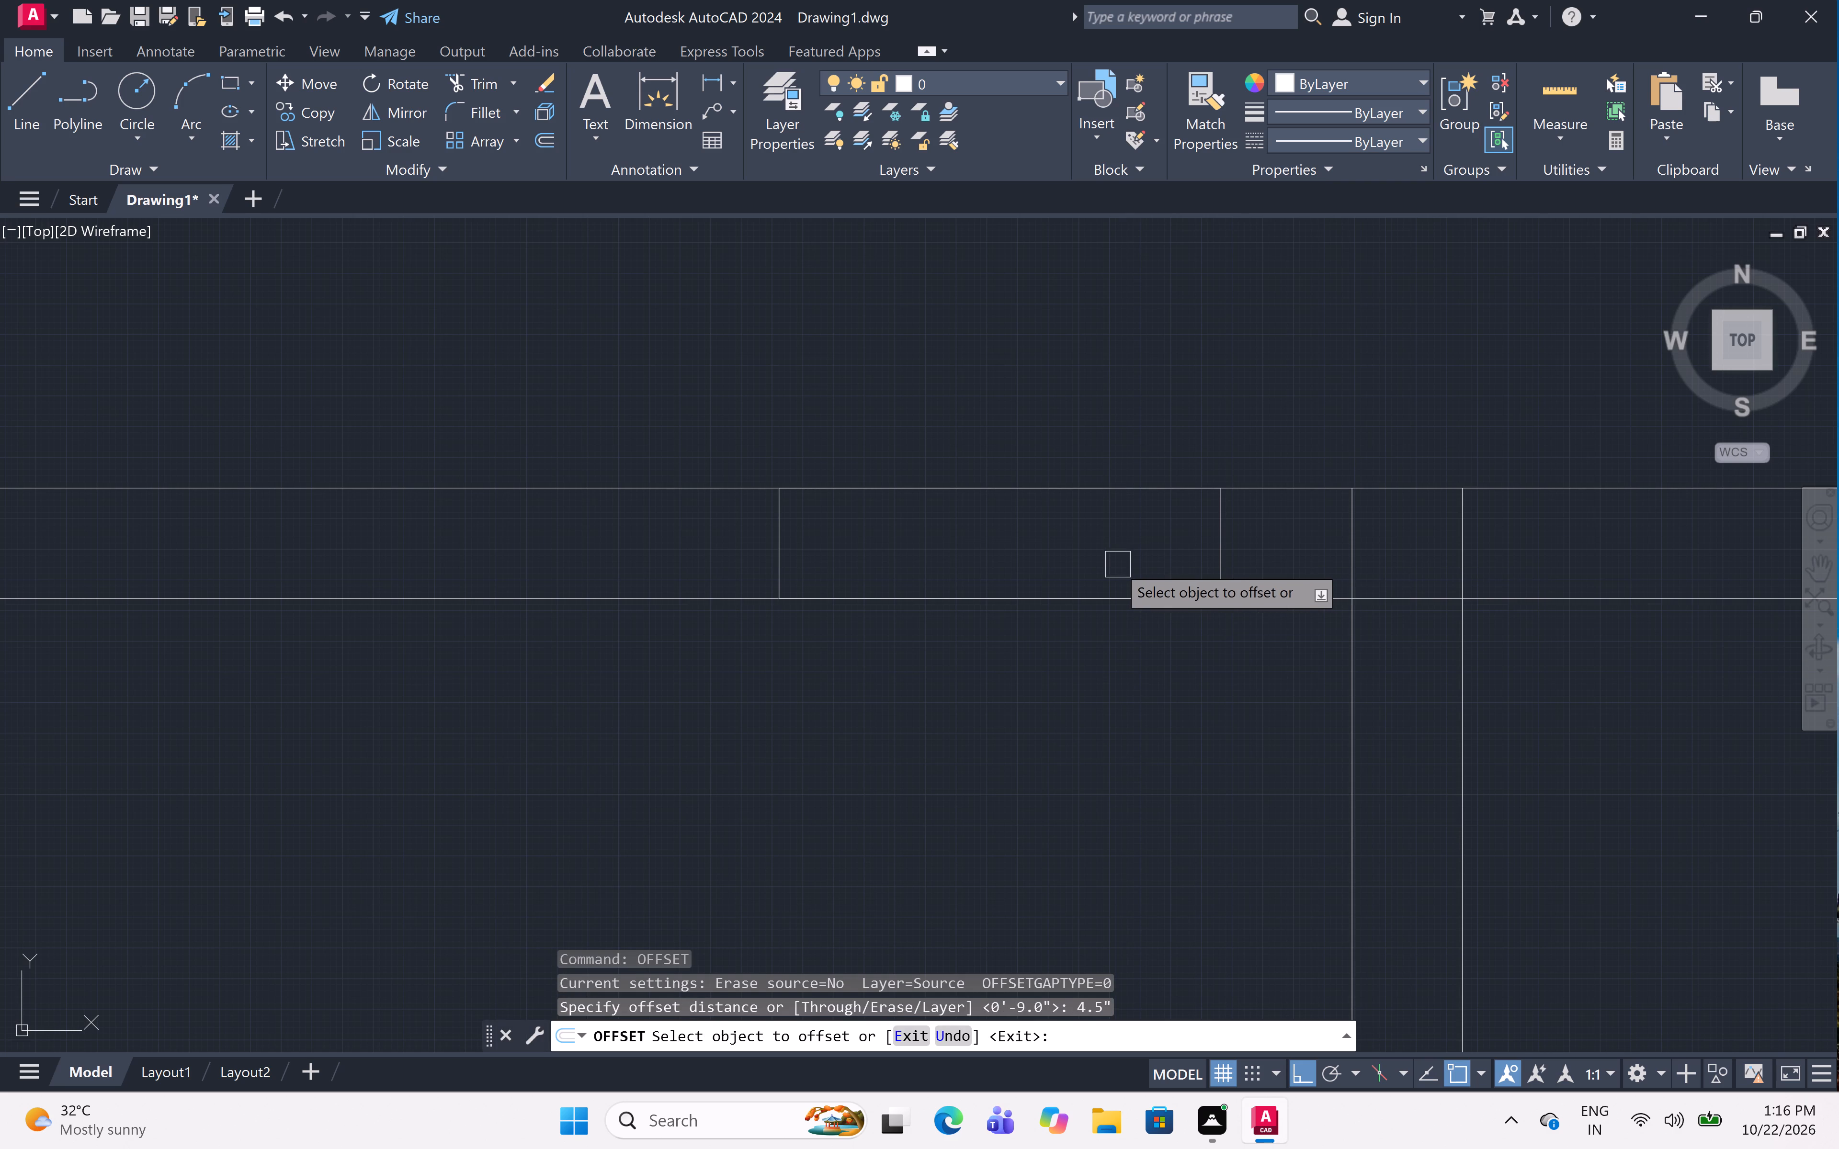
click(1062, 485)
click(1067, 548)
Offset the outer lines of the other two top-wall windows inward by the same 4.5" to add their centre lines.
scroll(1069, 553, down, 4)
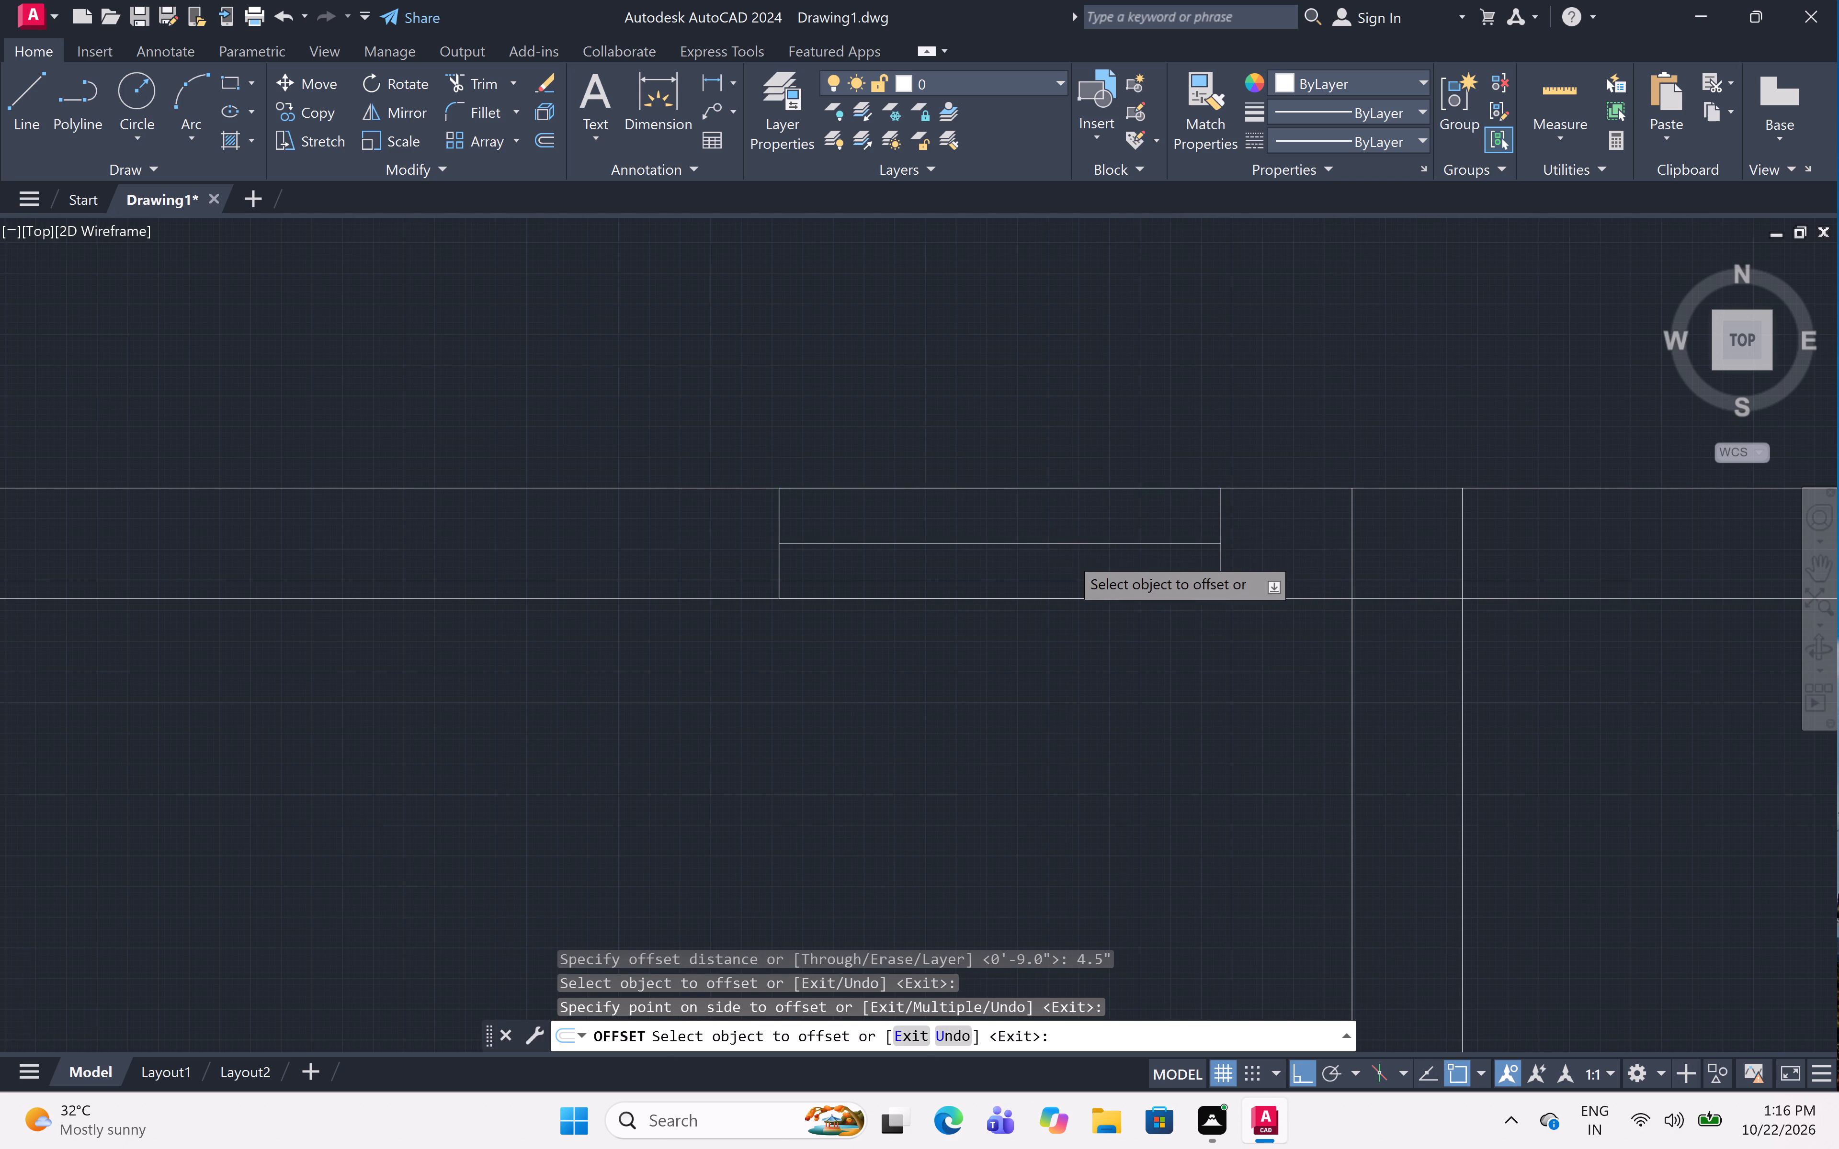
middle_drag(1314, 593, 1120, 645)
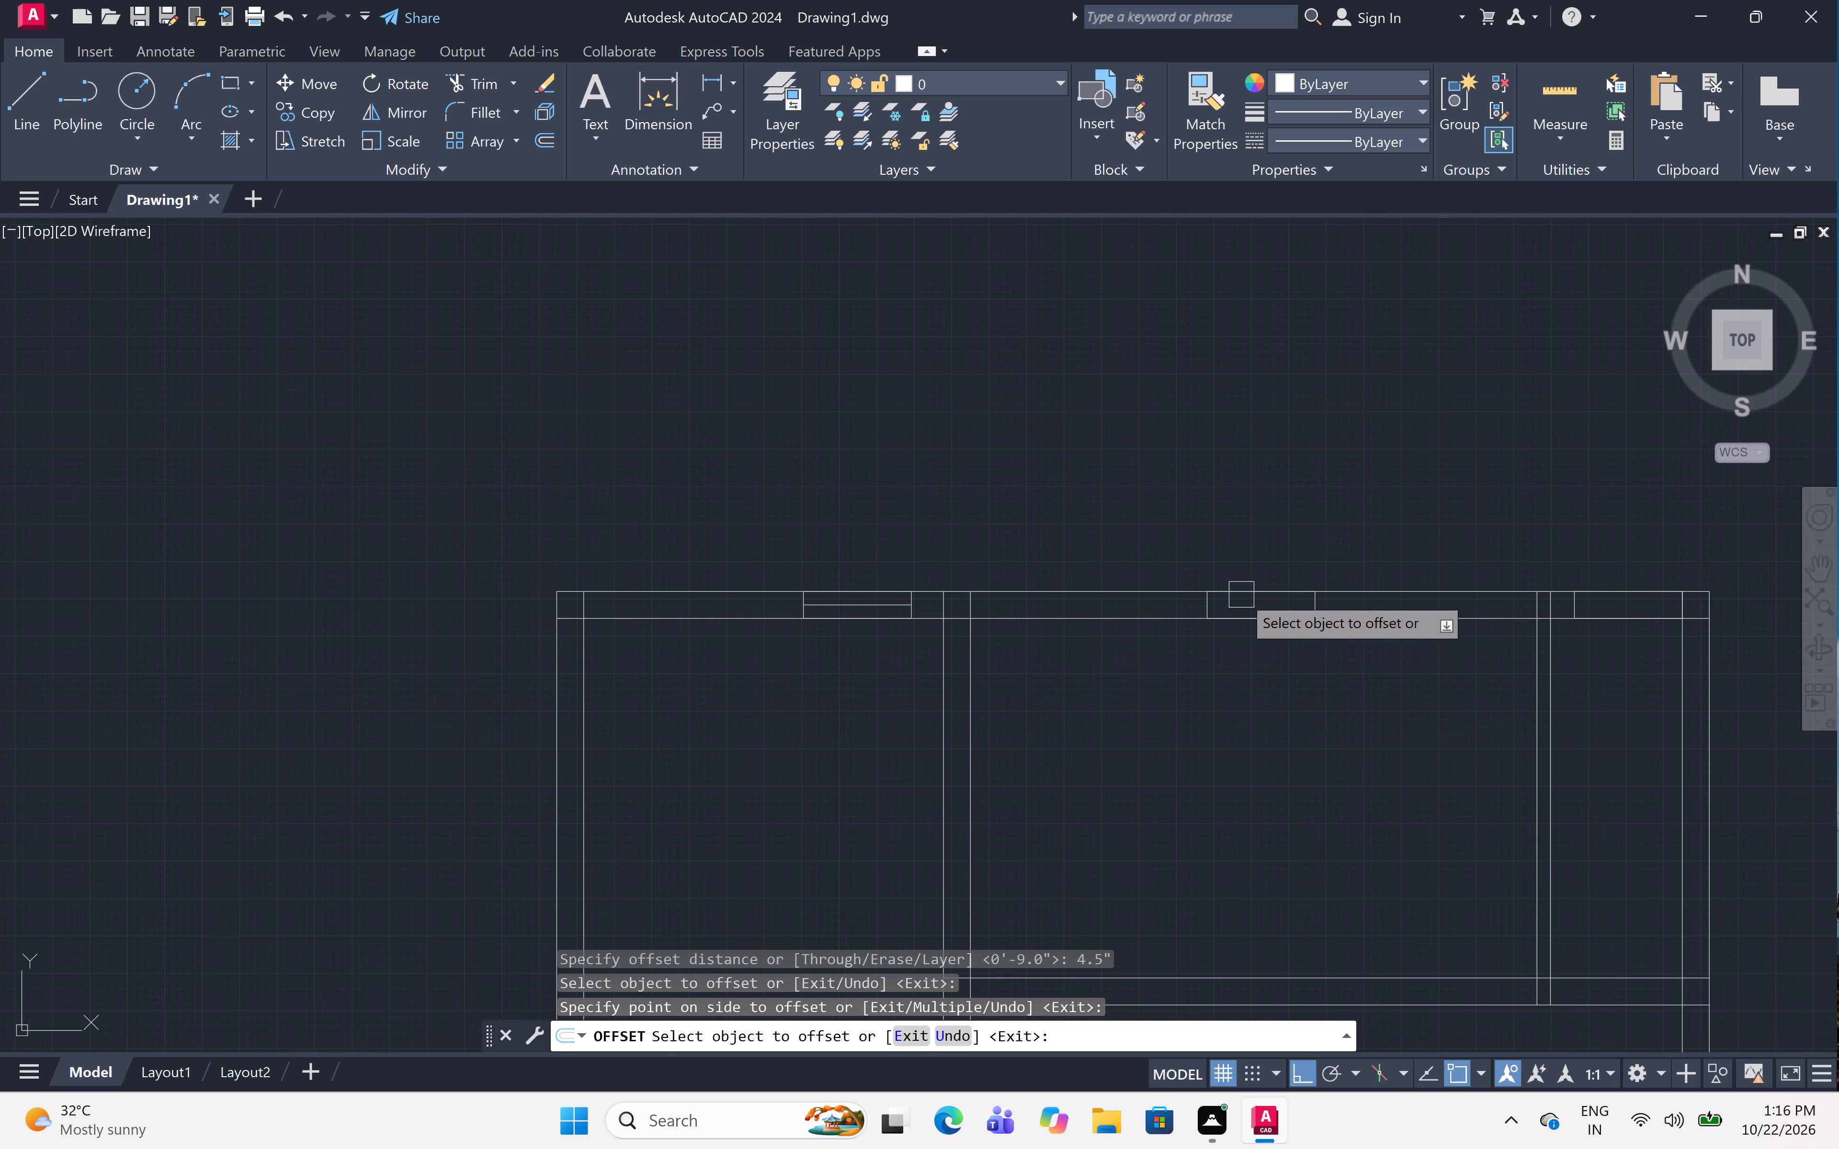
click(1241, 594)
click(1241, 637)
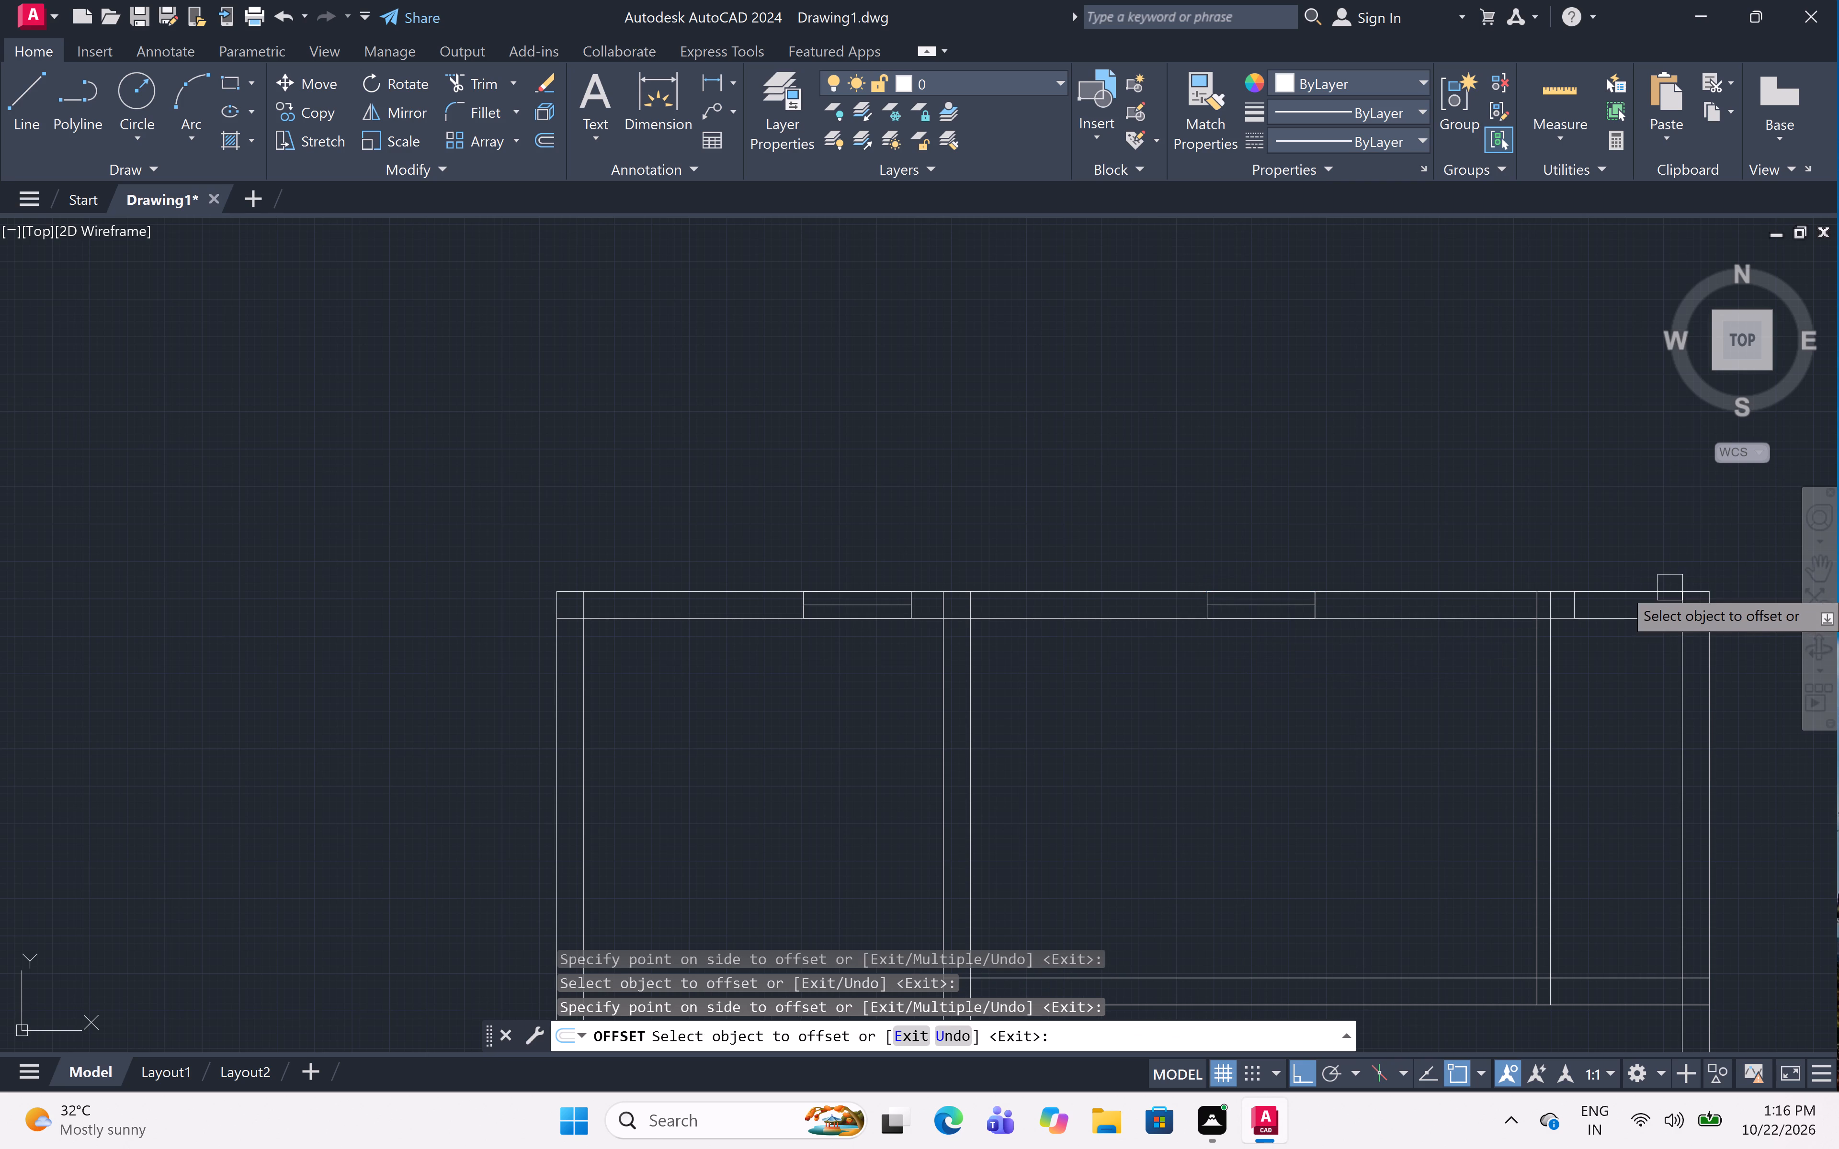
click(1647, 595)
click(1647, 635)
Offset the outer lines of the two right-wall windows 4.5" inward to add their centre lines.
scroll(1384, 544, down, 3)
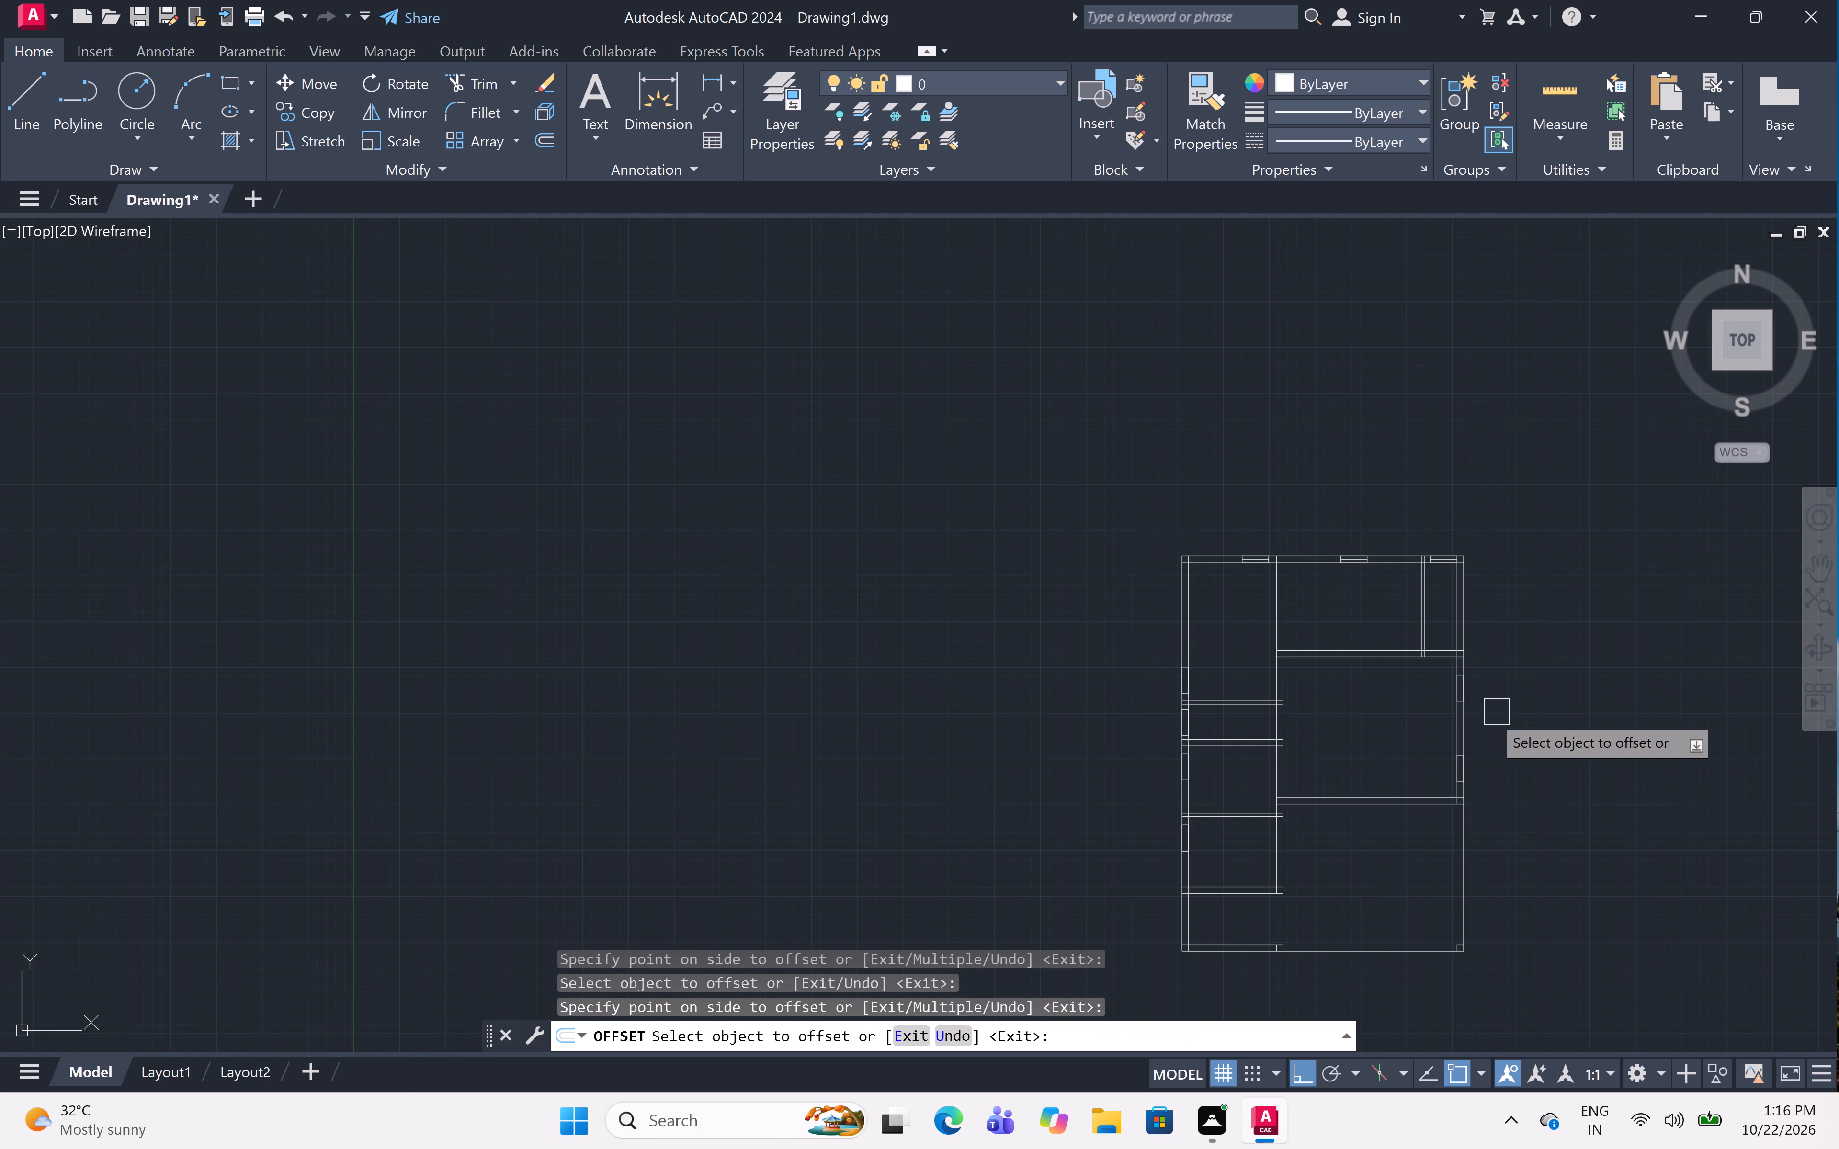
scroll(1466, 701, up, 5)
click(1434, 621)
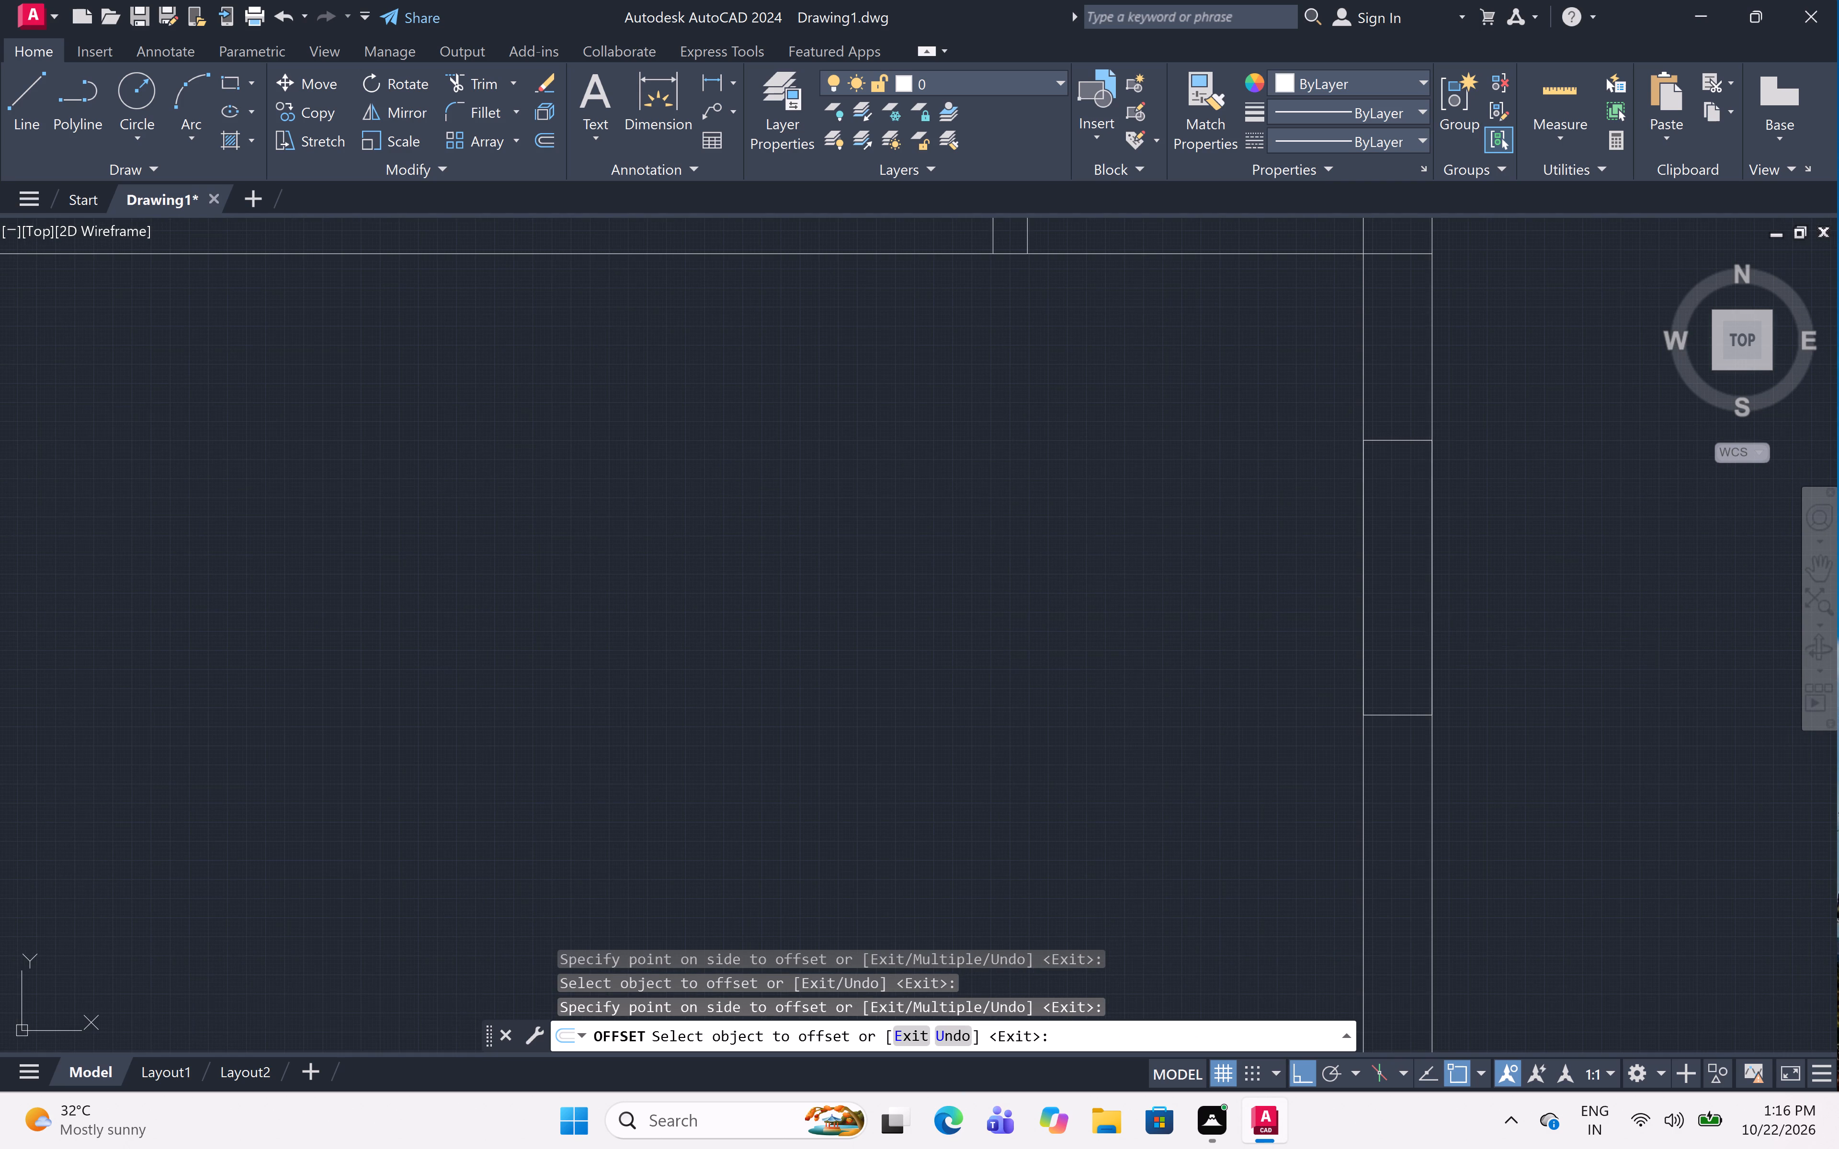
click(994, 730)
scroll(1335, 674, down, 2)
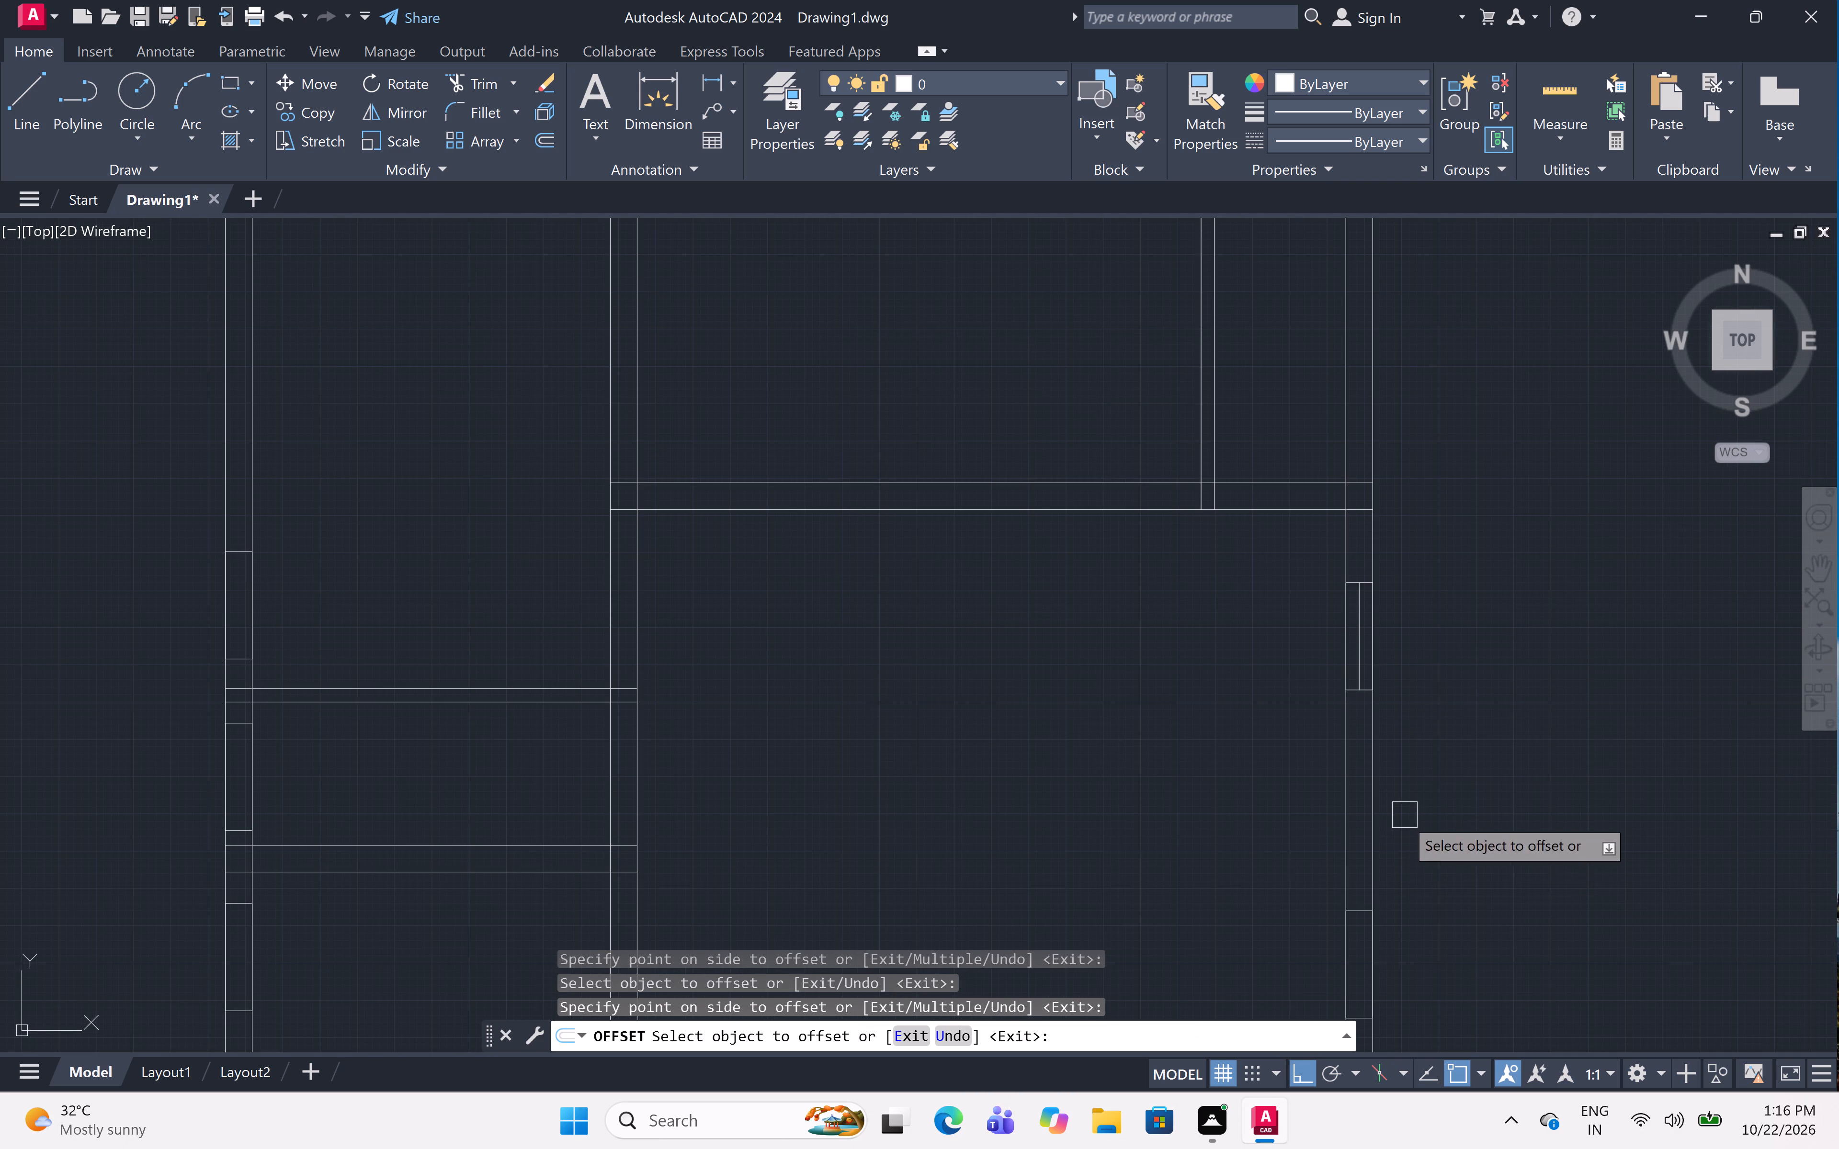
middle_drag(1387, 848, 1347, 694)
scroll(1333, 860, up, 2)
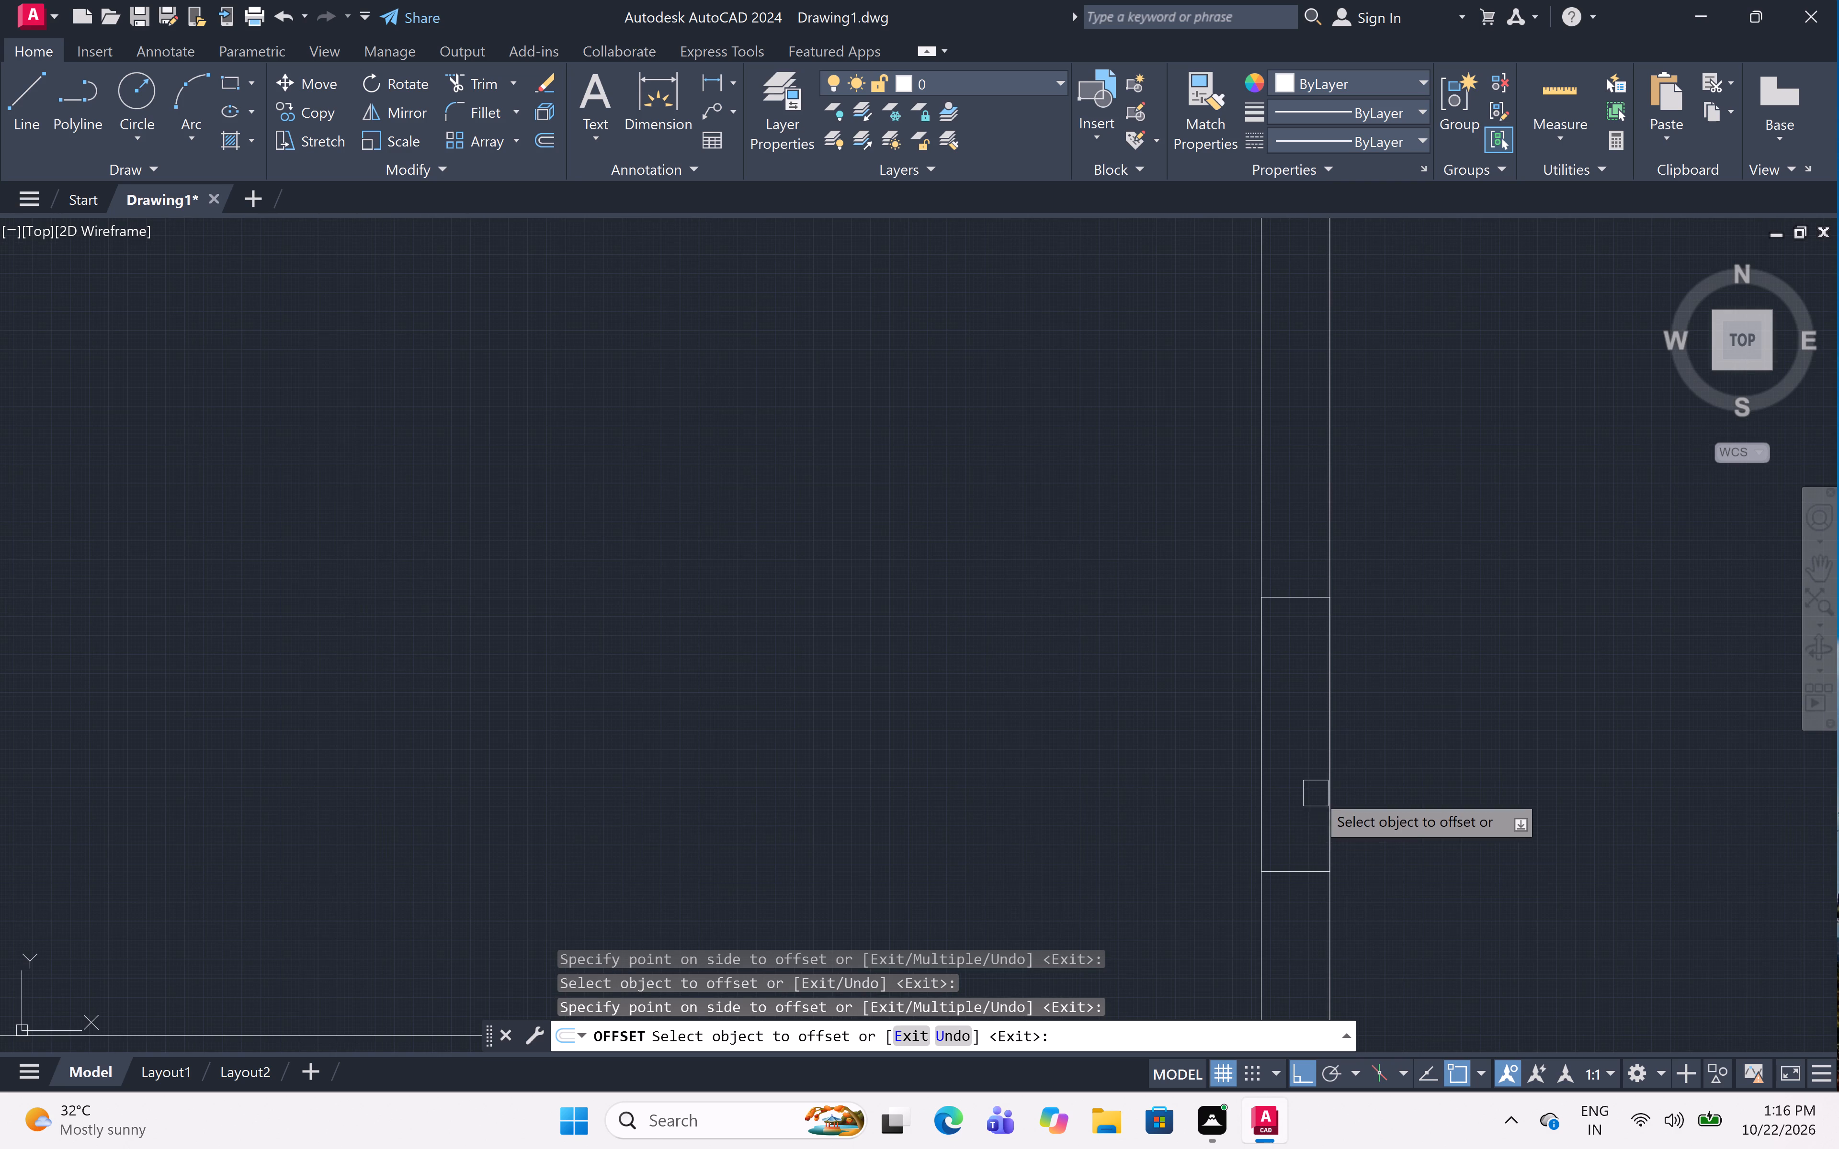
click(1335, 793)
click(836, 864)
scroll(1259, 577, down, 2)
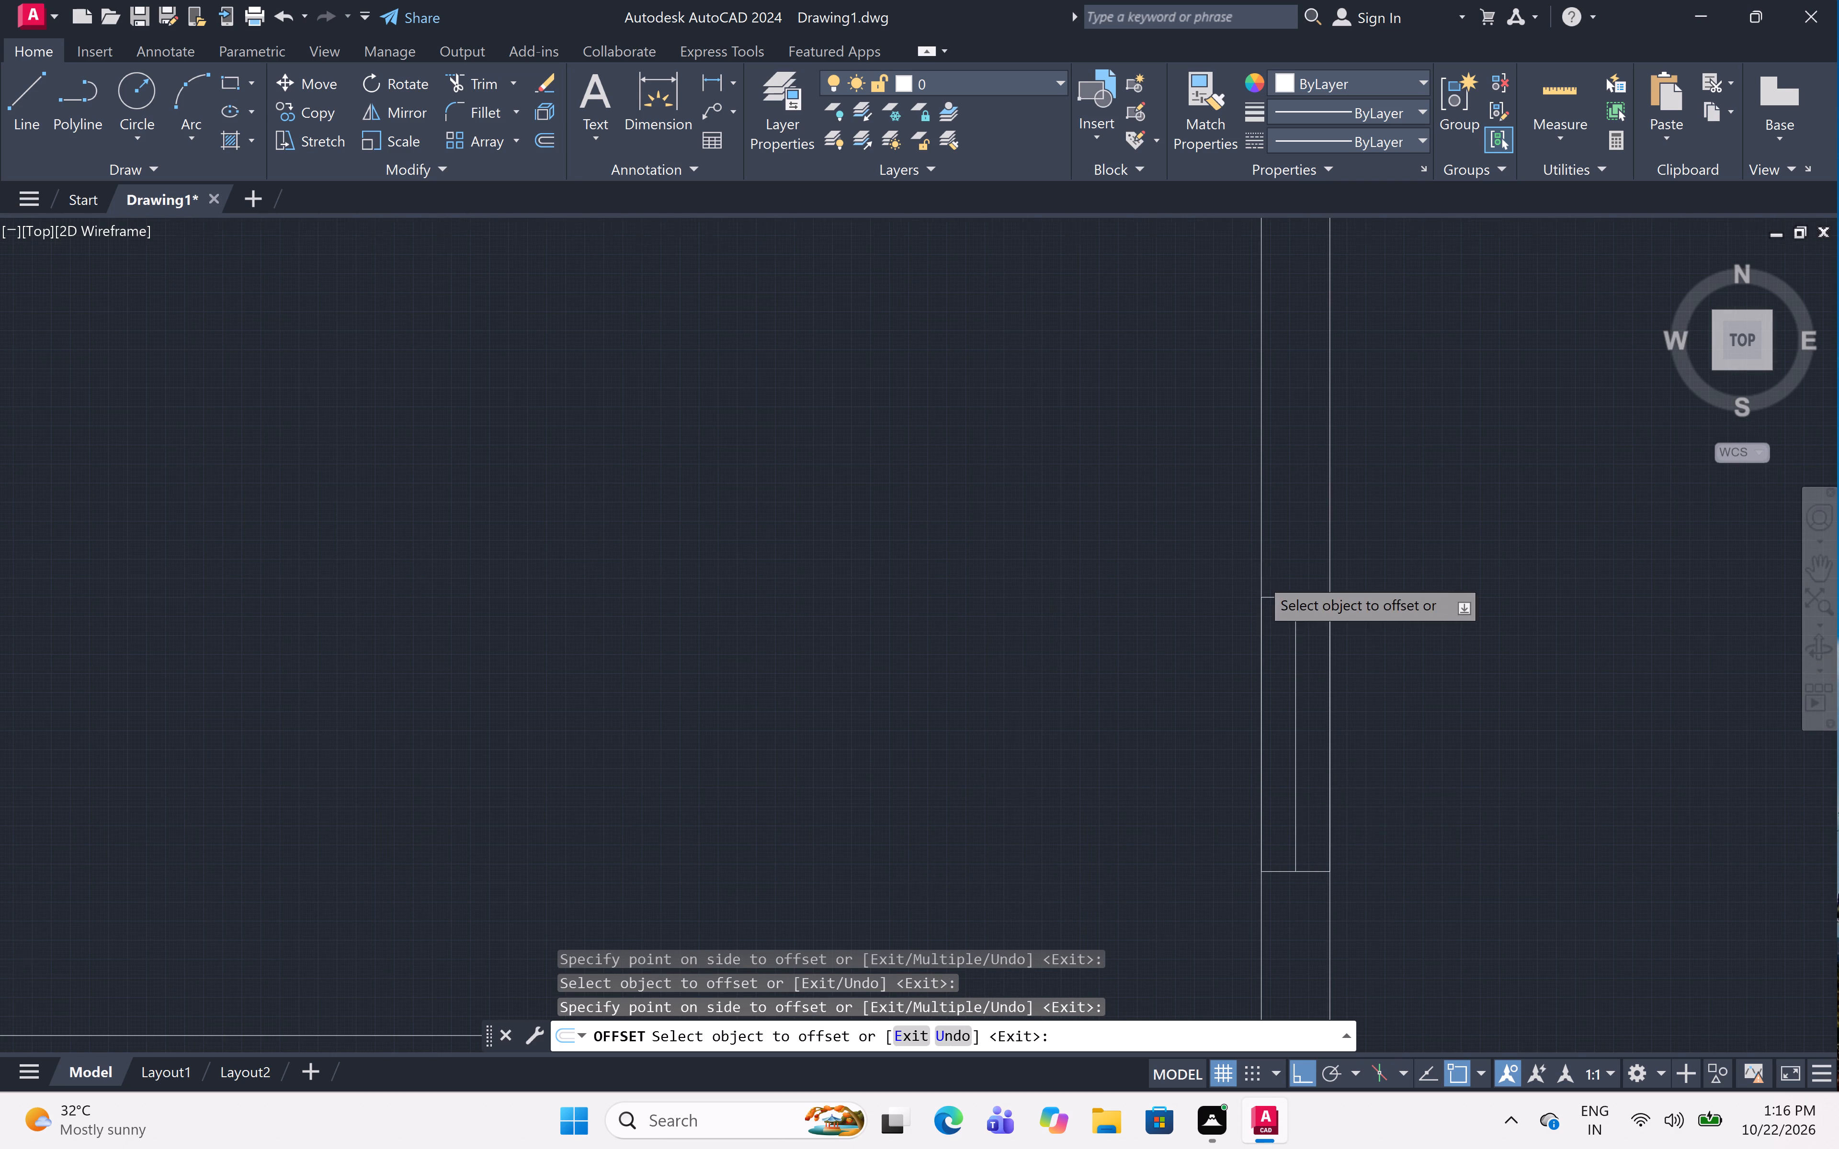
Add 4.5" offset centre lines to the left-wall windows of the two lower rooms.
scroll(1259, 577, down, 2)
scroll(821, 704, up, 2)
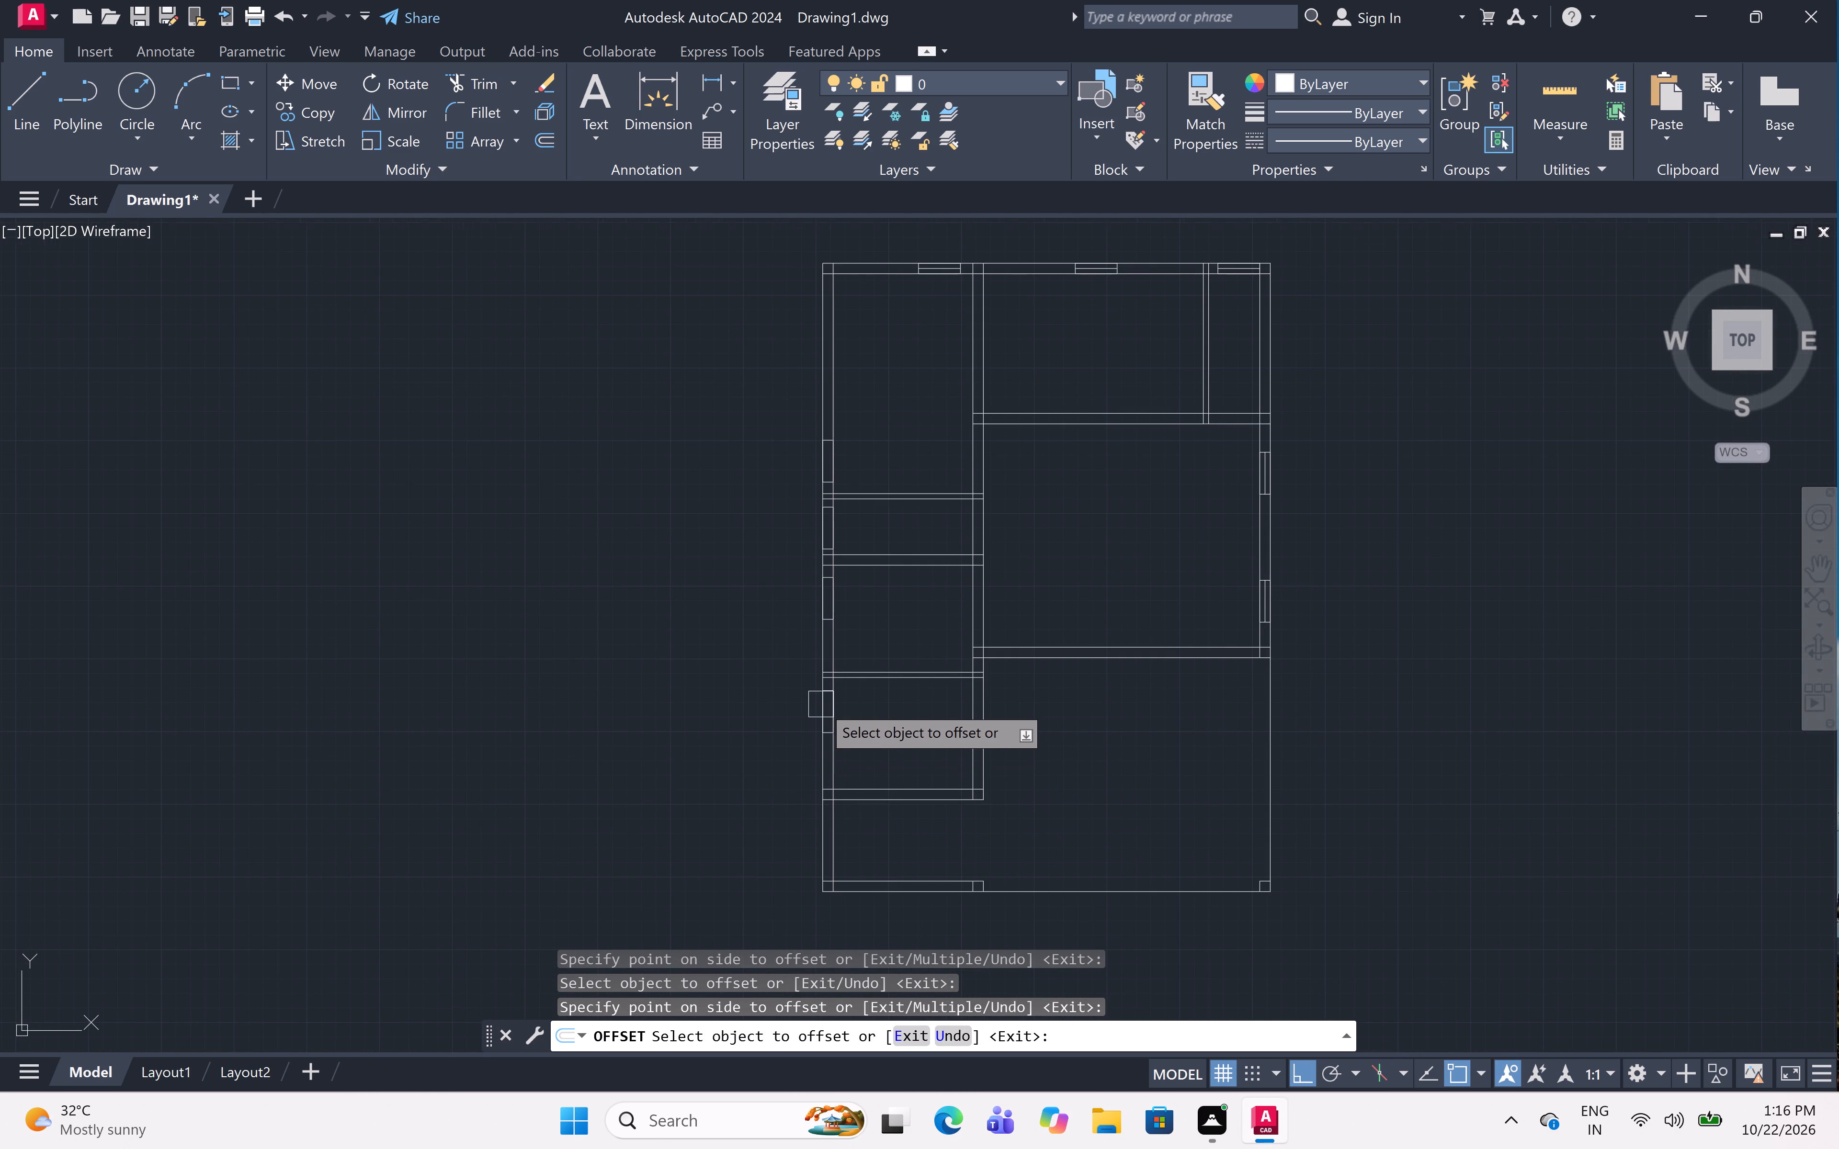
scroll(821, 704, up, 3)
scroll(909, 696, down, 1)
click(935, 758)
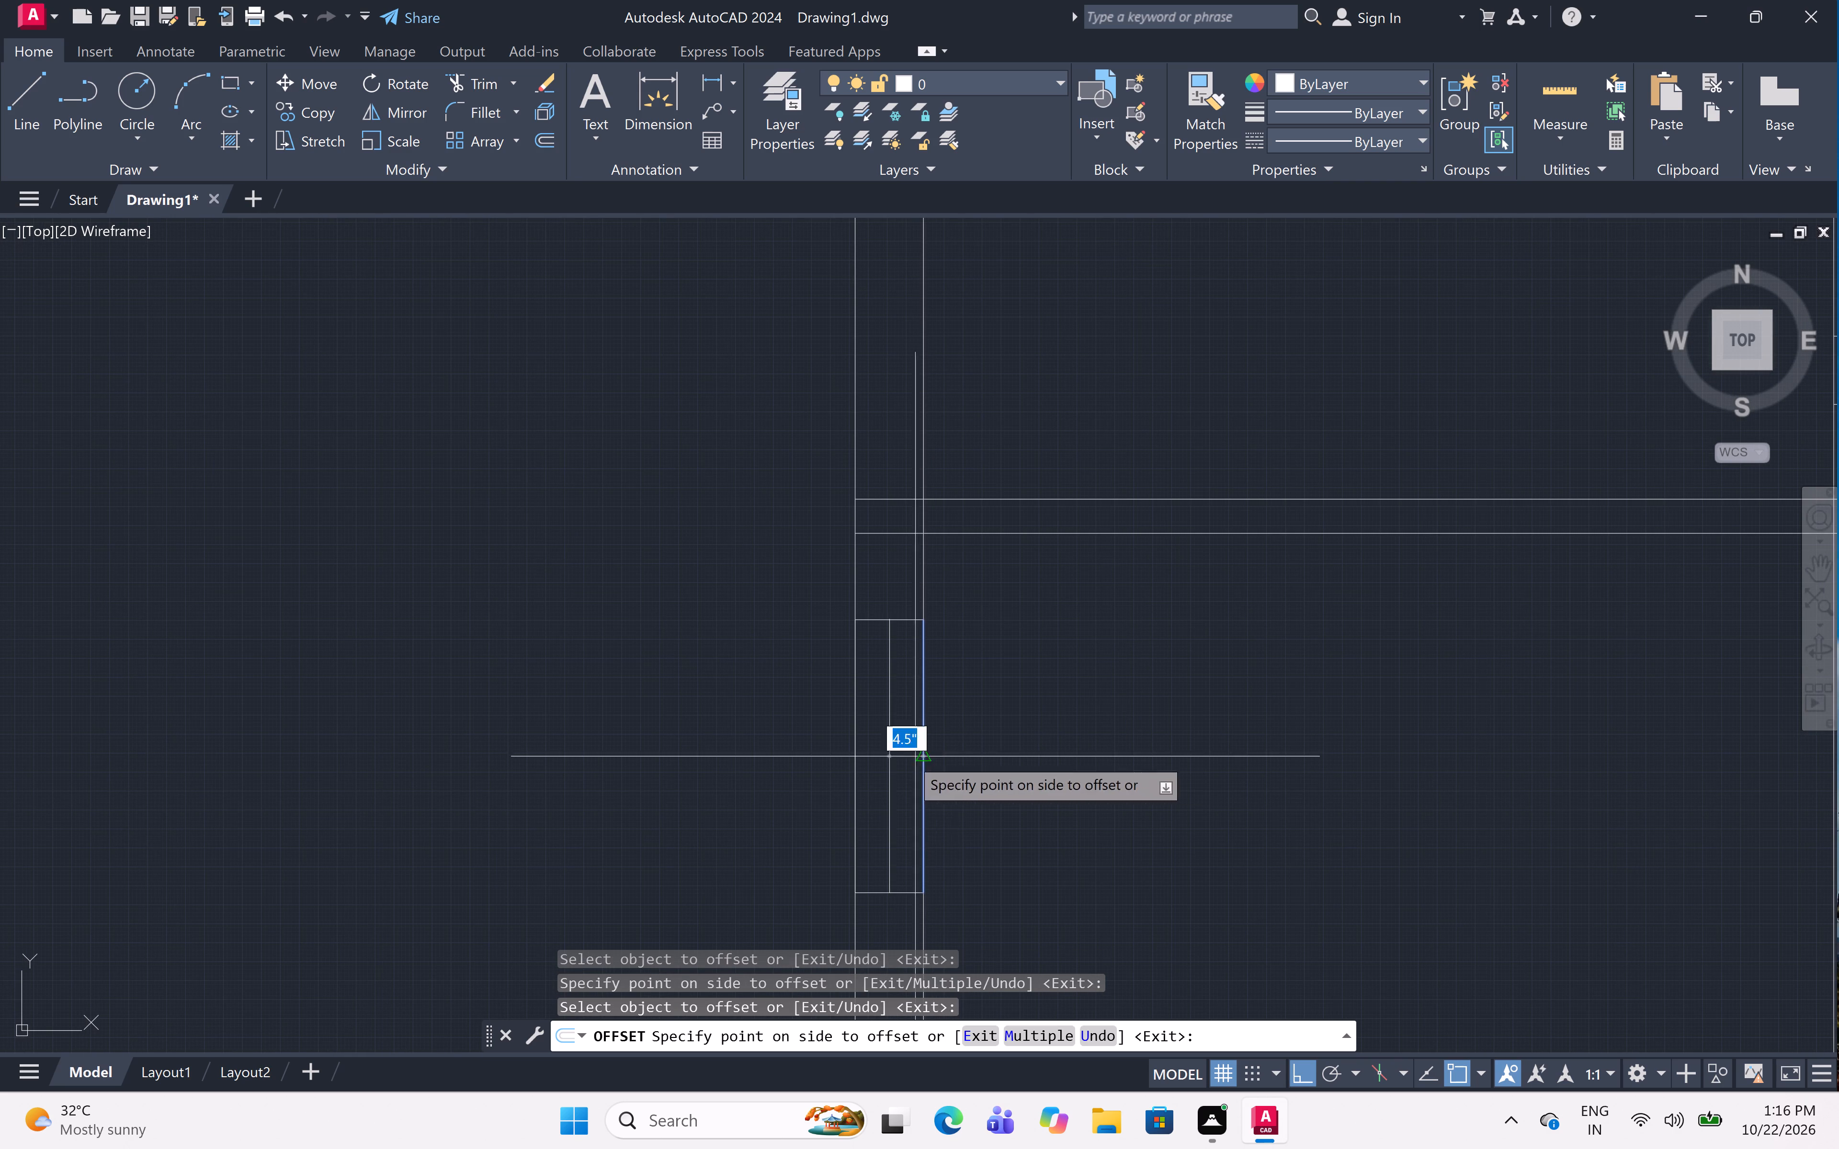
click(492, 851)
scroll(1052, 673, down, 4)
middle_drag(1052, 673, 1061, 798)
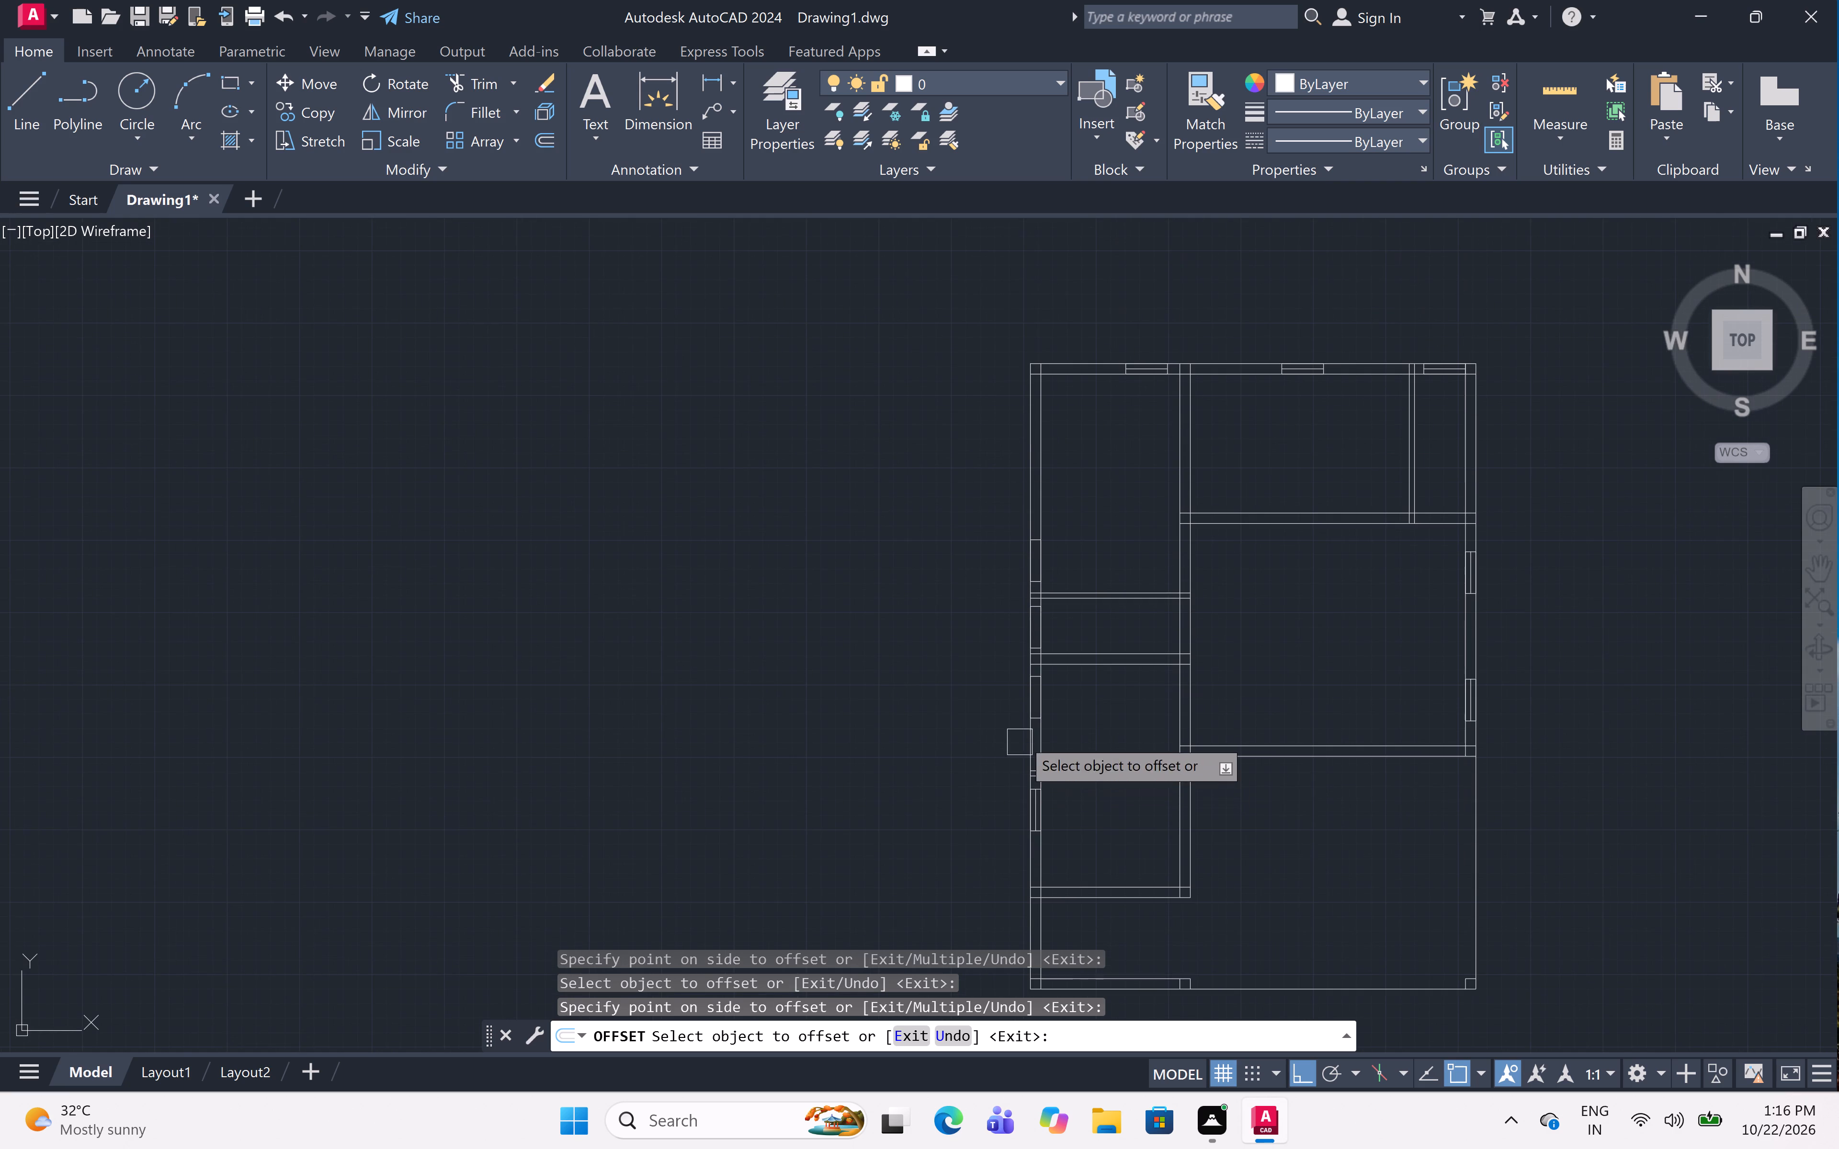
scroll(1023, 706, up, 3)
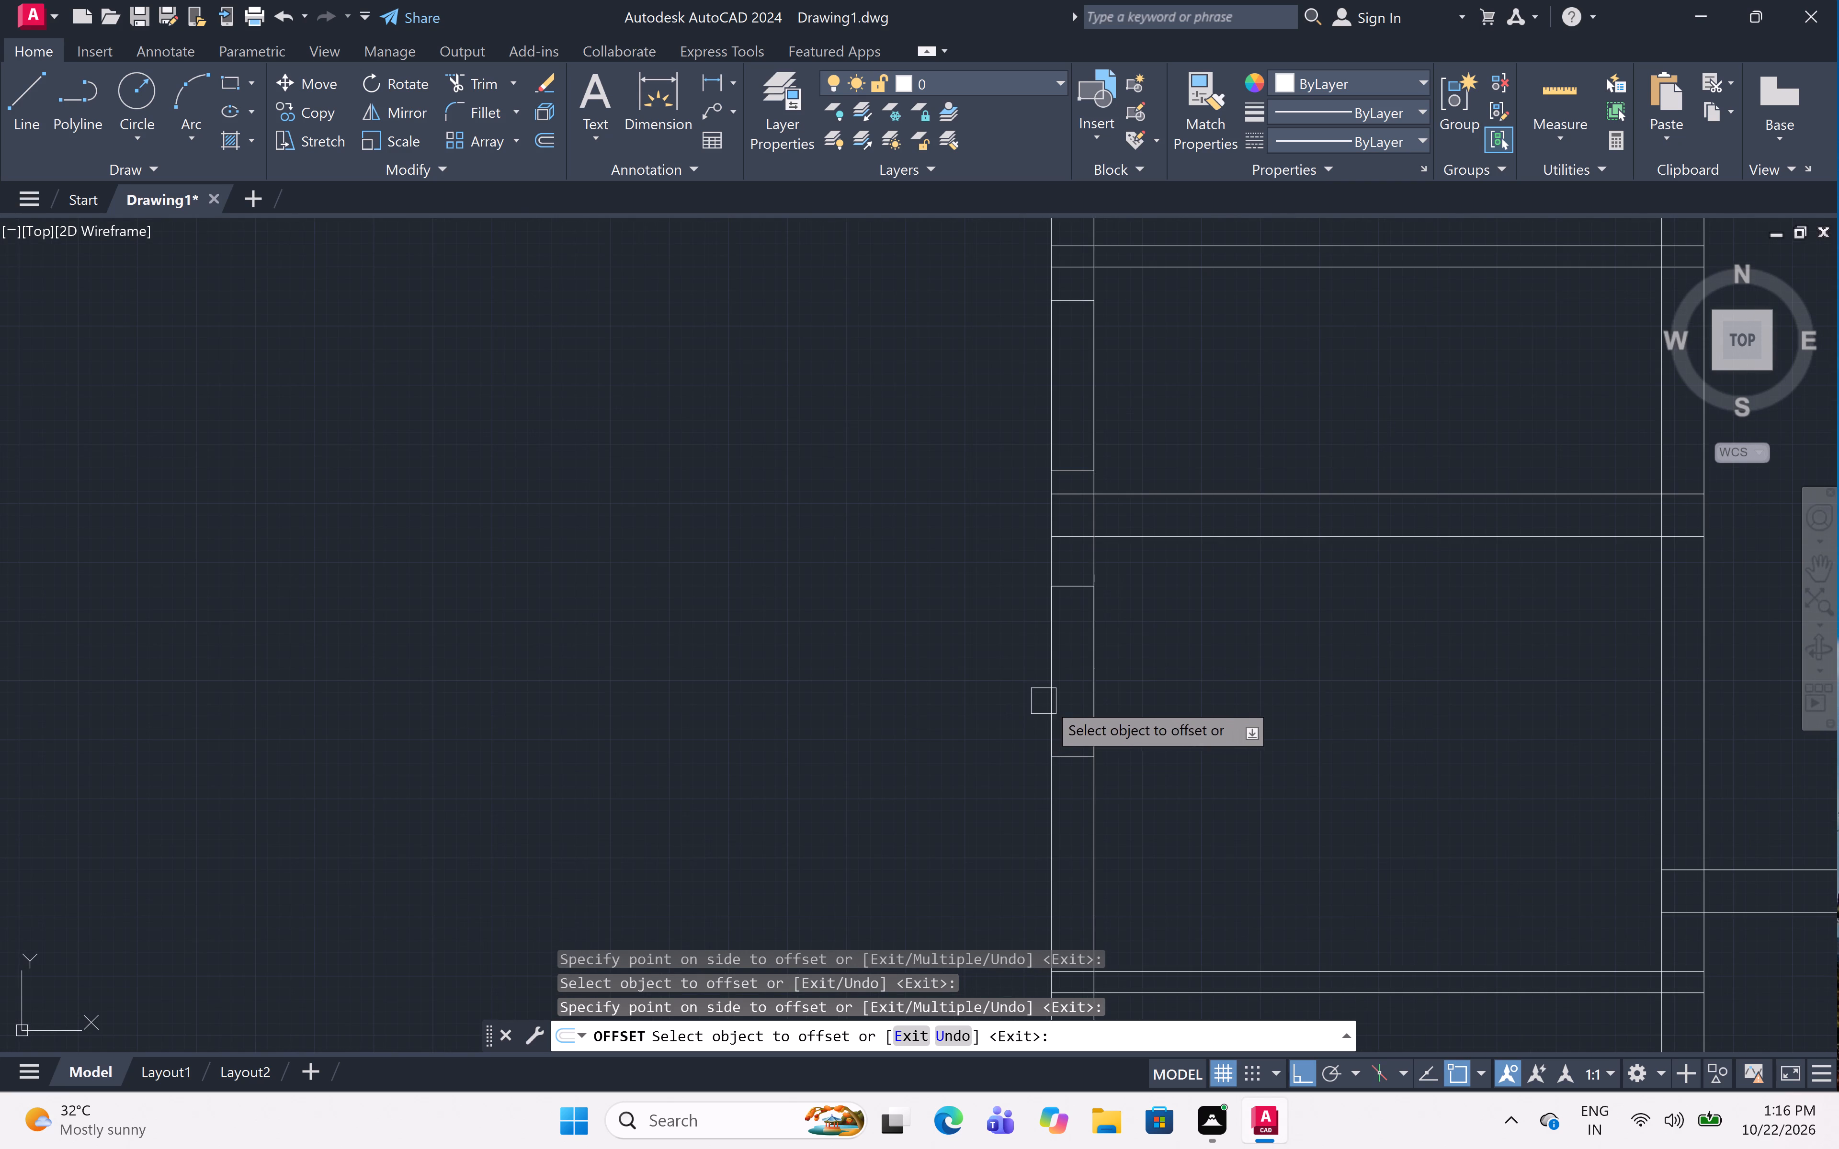
click(1051, 703)
click(1214, 677)
Offset the outer lines of the left-wall windows in the small narrow room and the large top-left room 4.5" inward.
scroll(1213, 679, down, 2)
middle_drag(1213, 679, 1239, 798)
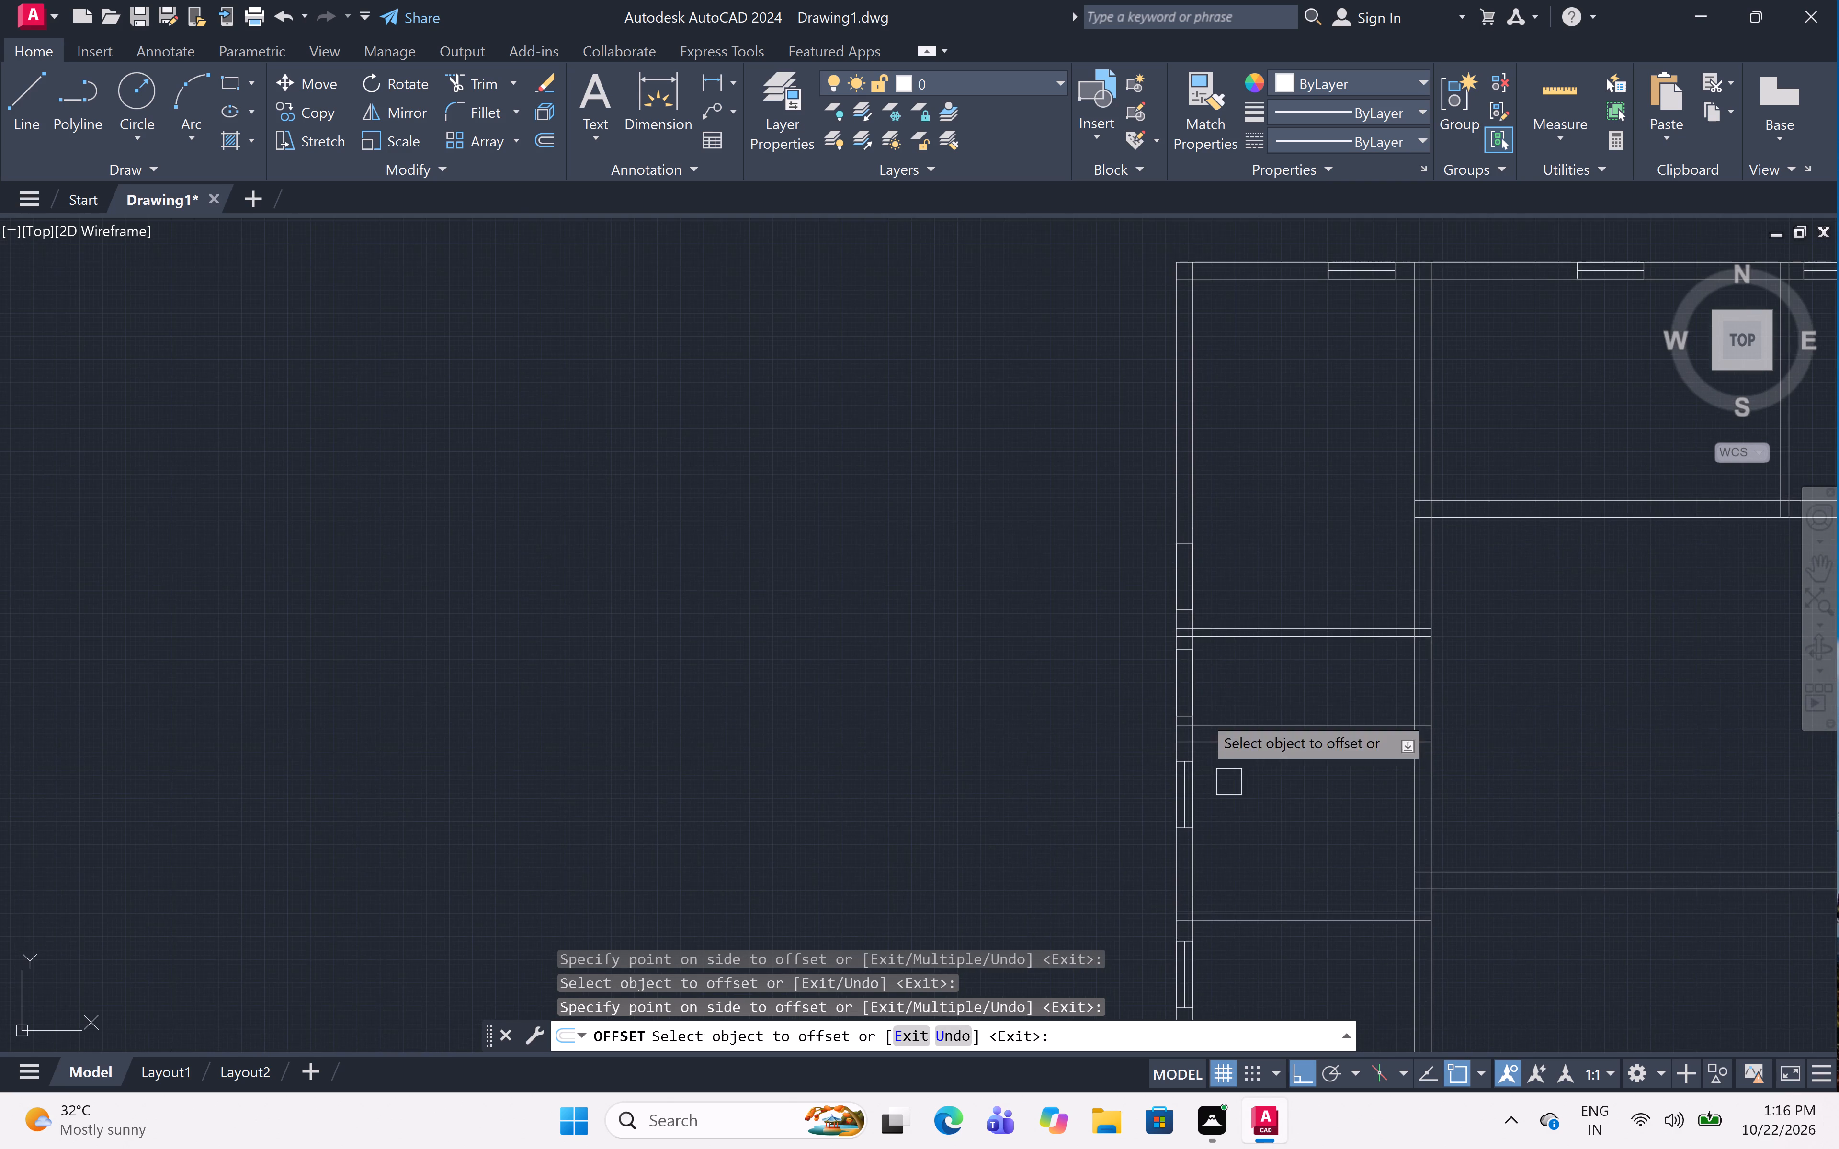
scroll(1178, 674, up, 3)
click(1166, 736)
click(1360, 747)
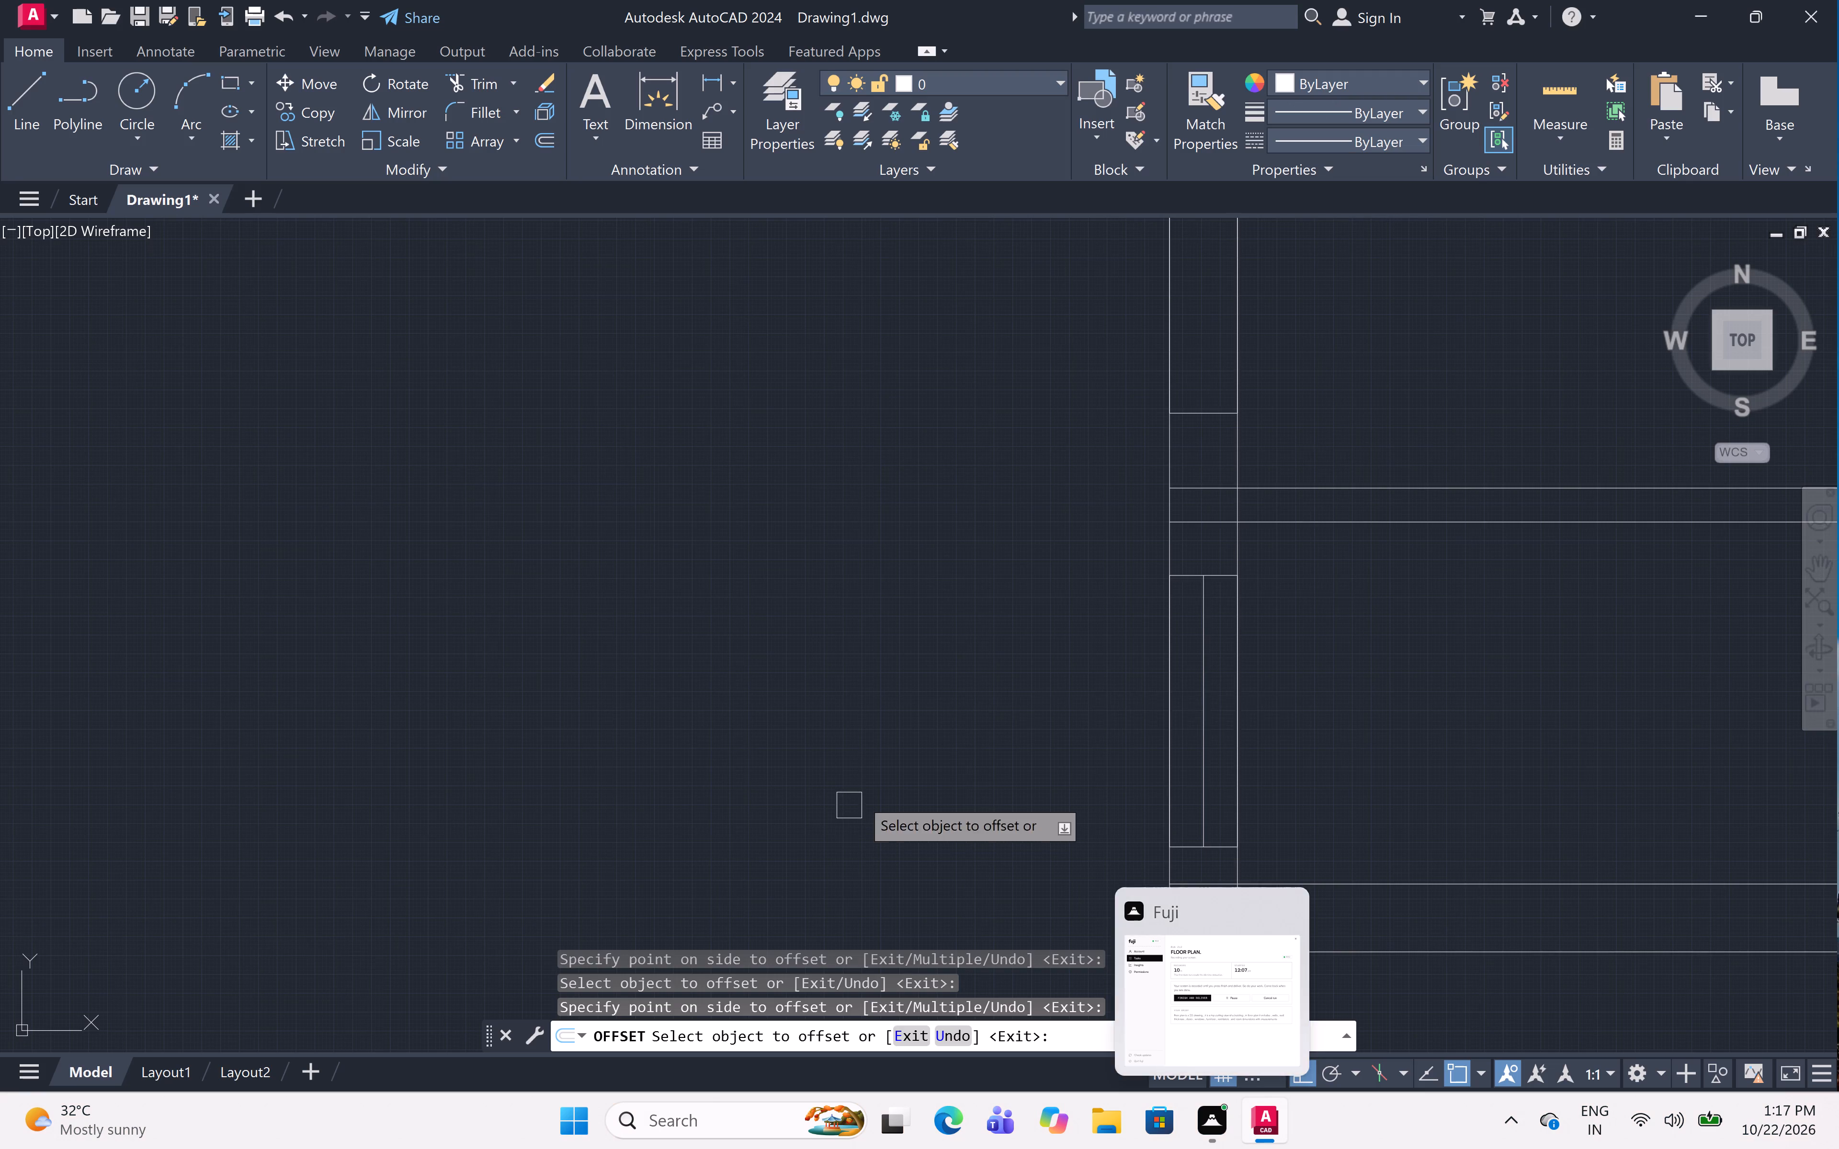
middle_drag(1100, 497, 1151, 710)
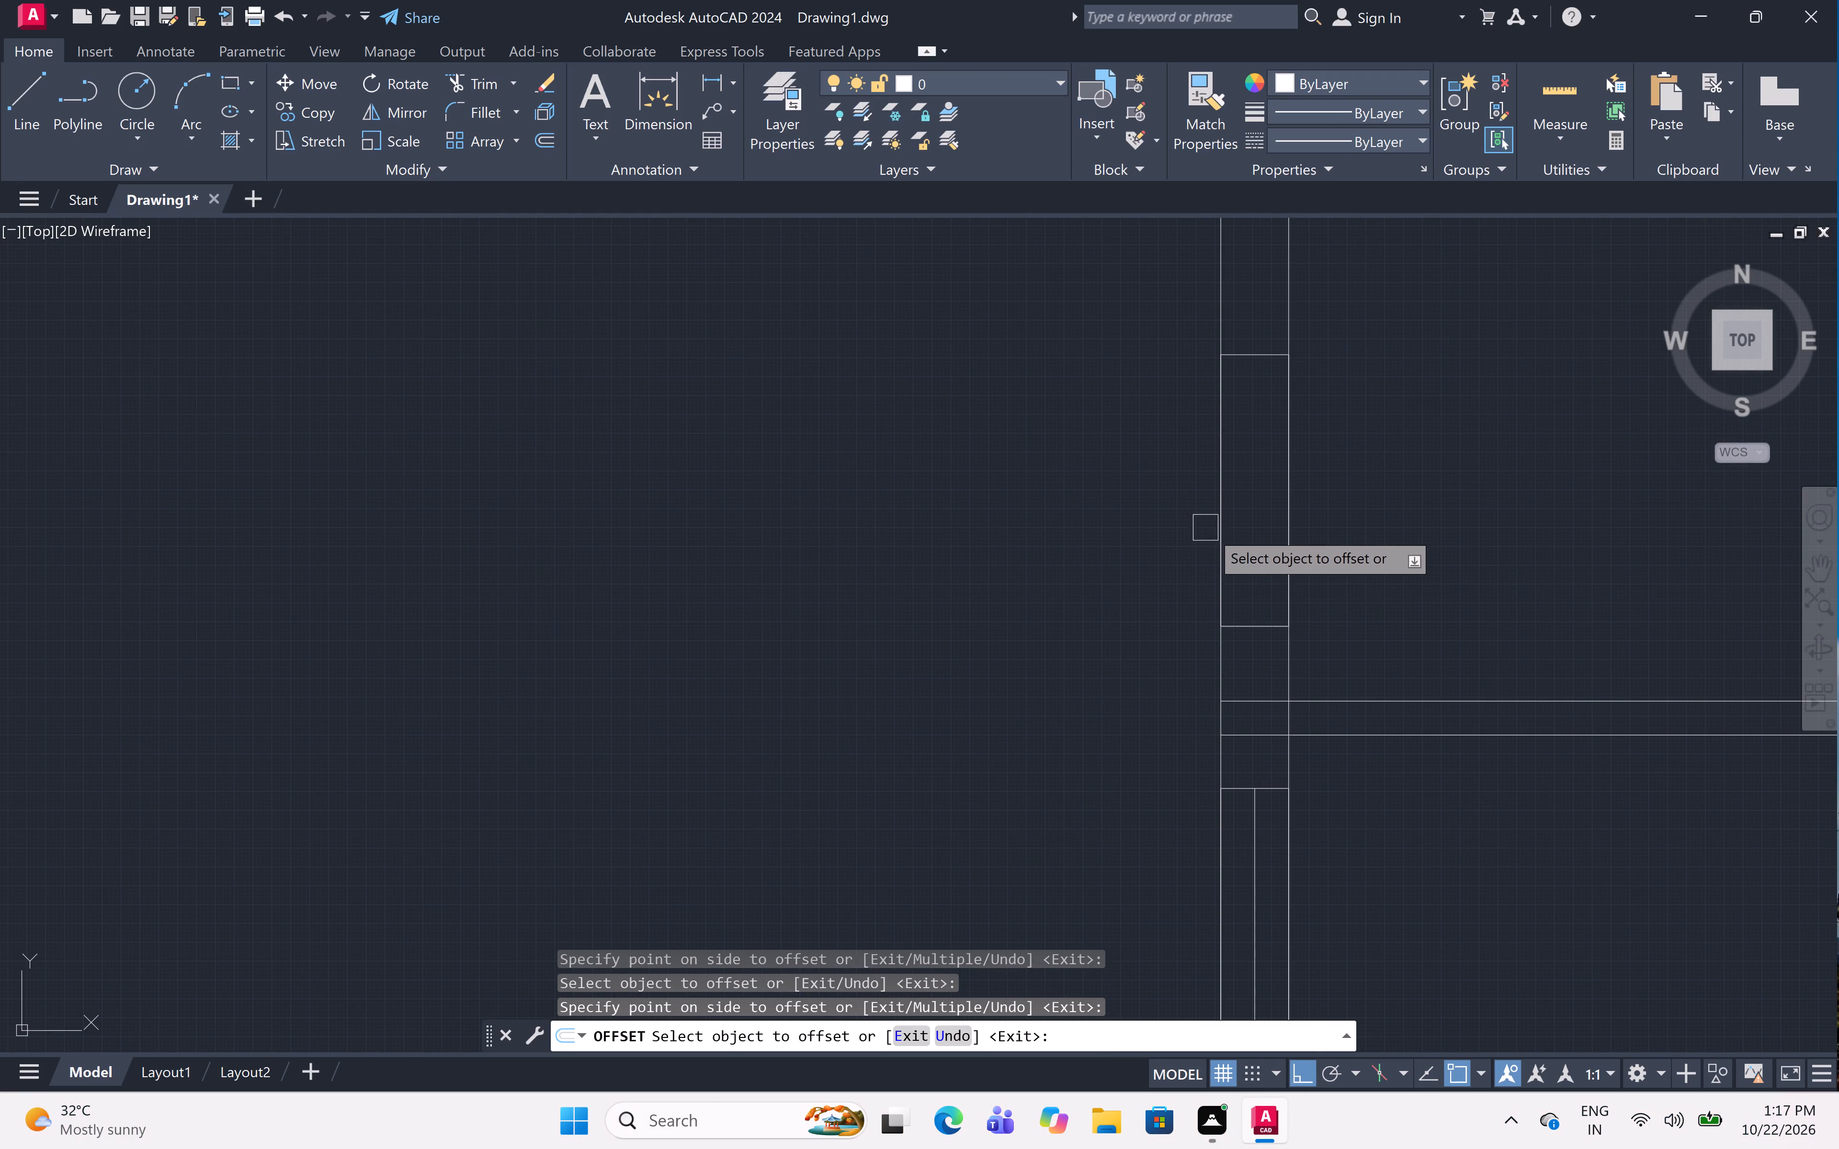
click(1221, 550)
click(1426, 552)
scroll(1383, 540, down, 5)
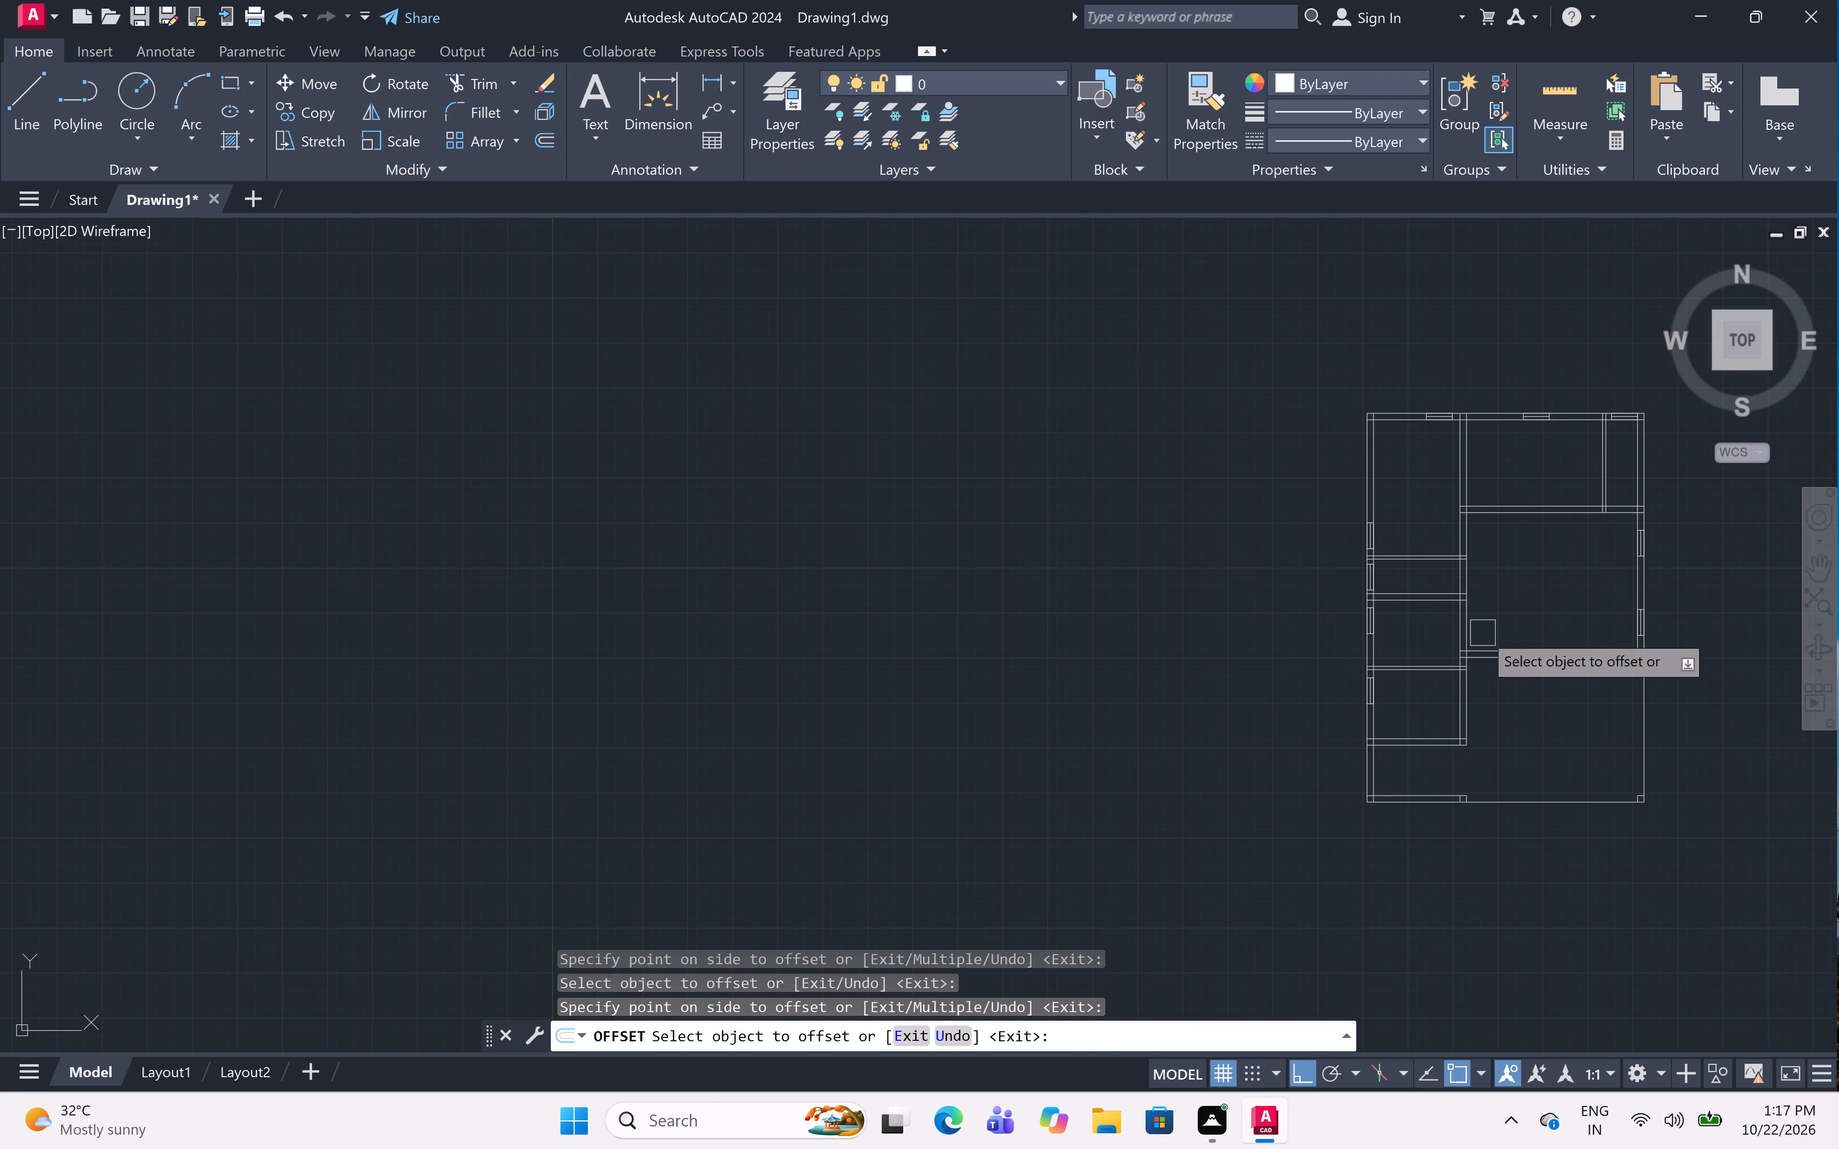
middle_drag(1500, 578, 1285, 571)
key(Escape)
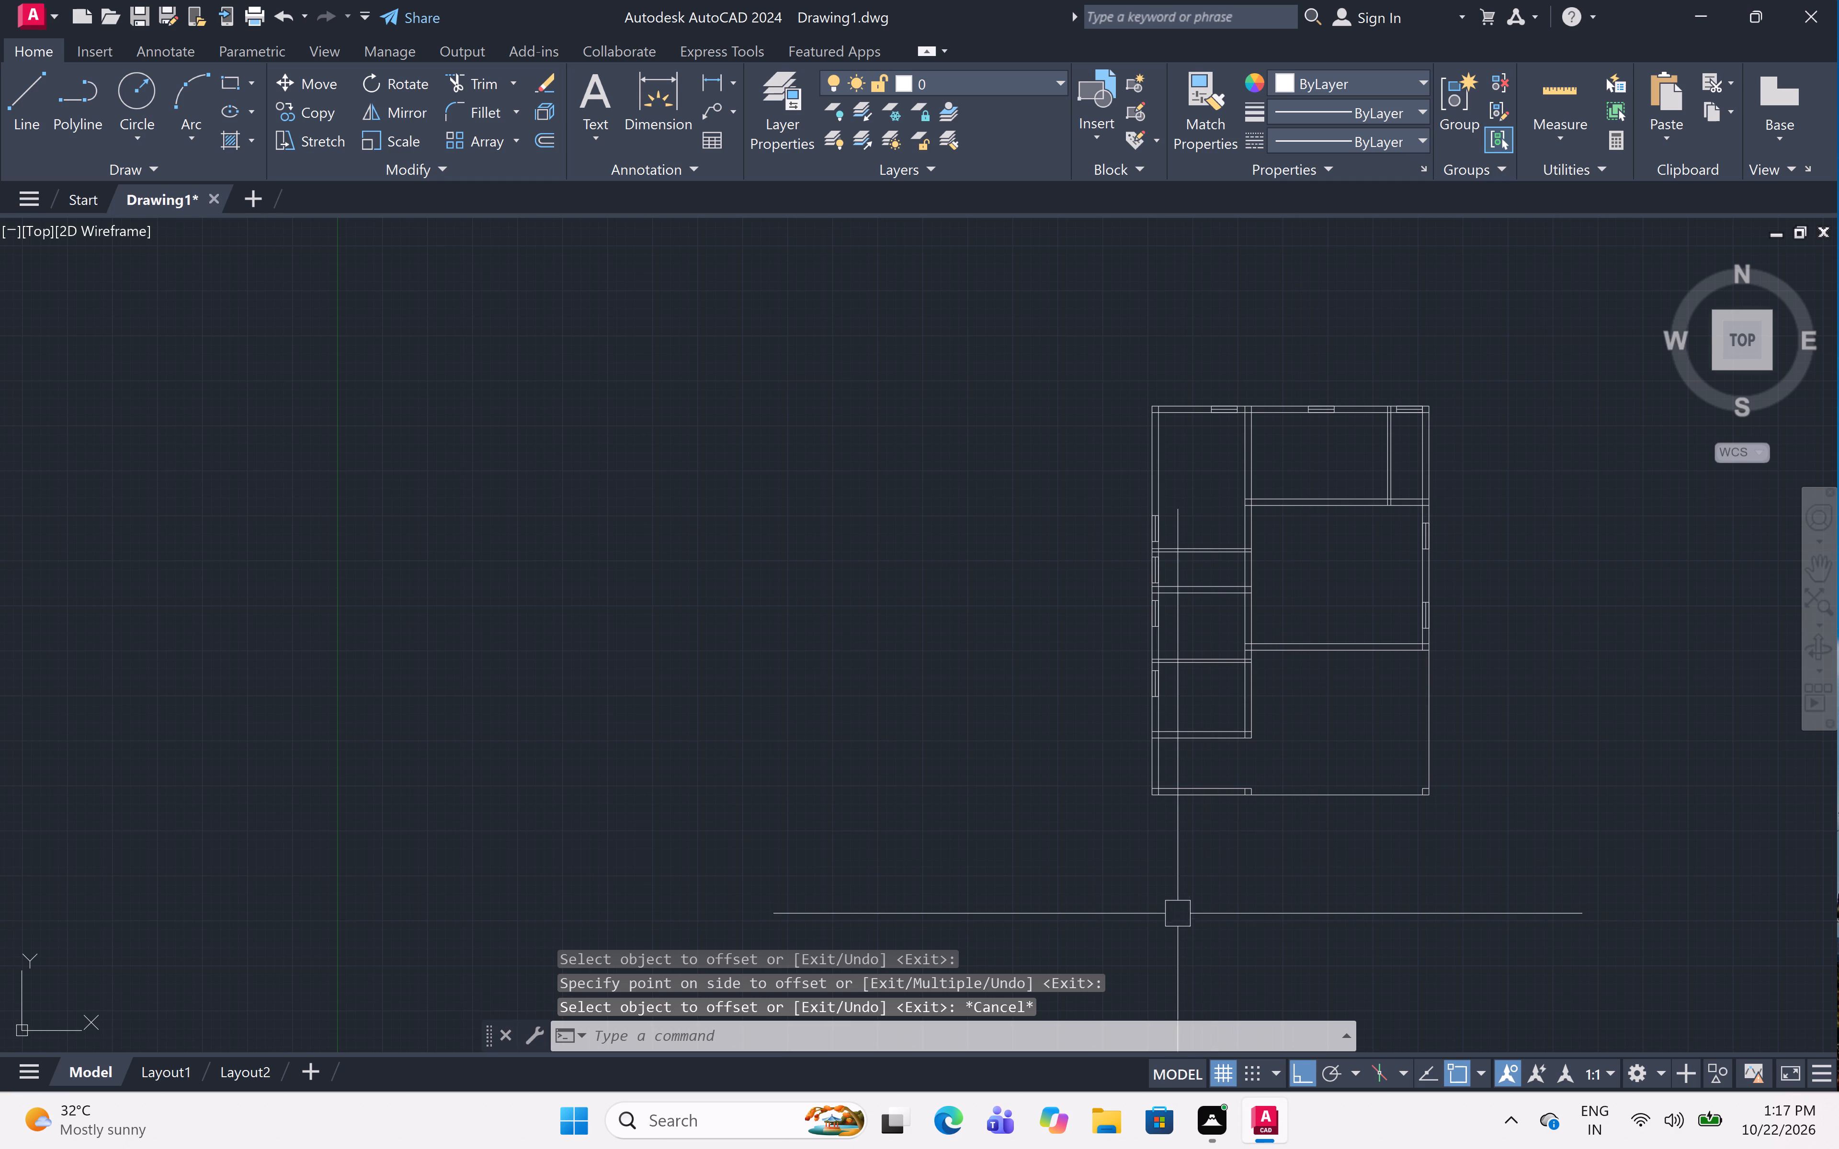
In the bottom-left stair space, draw a line 3' along the upper wall from its inner left corner, continuing straight down to the bottom wall.
scroll(1198, 772, up, 4)
middle_drag(1196, 767, 1174, 732)
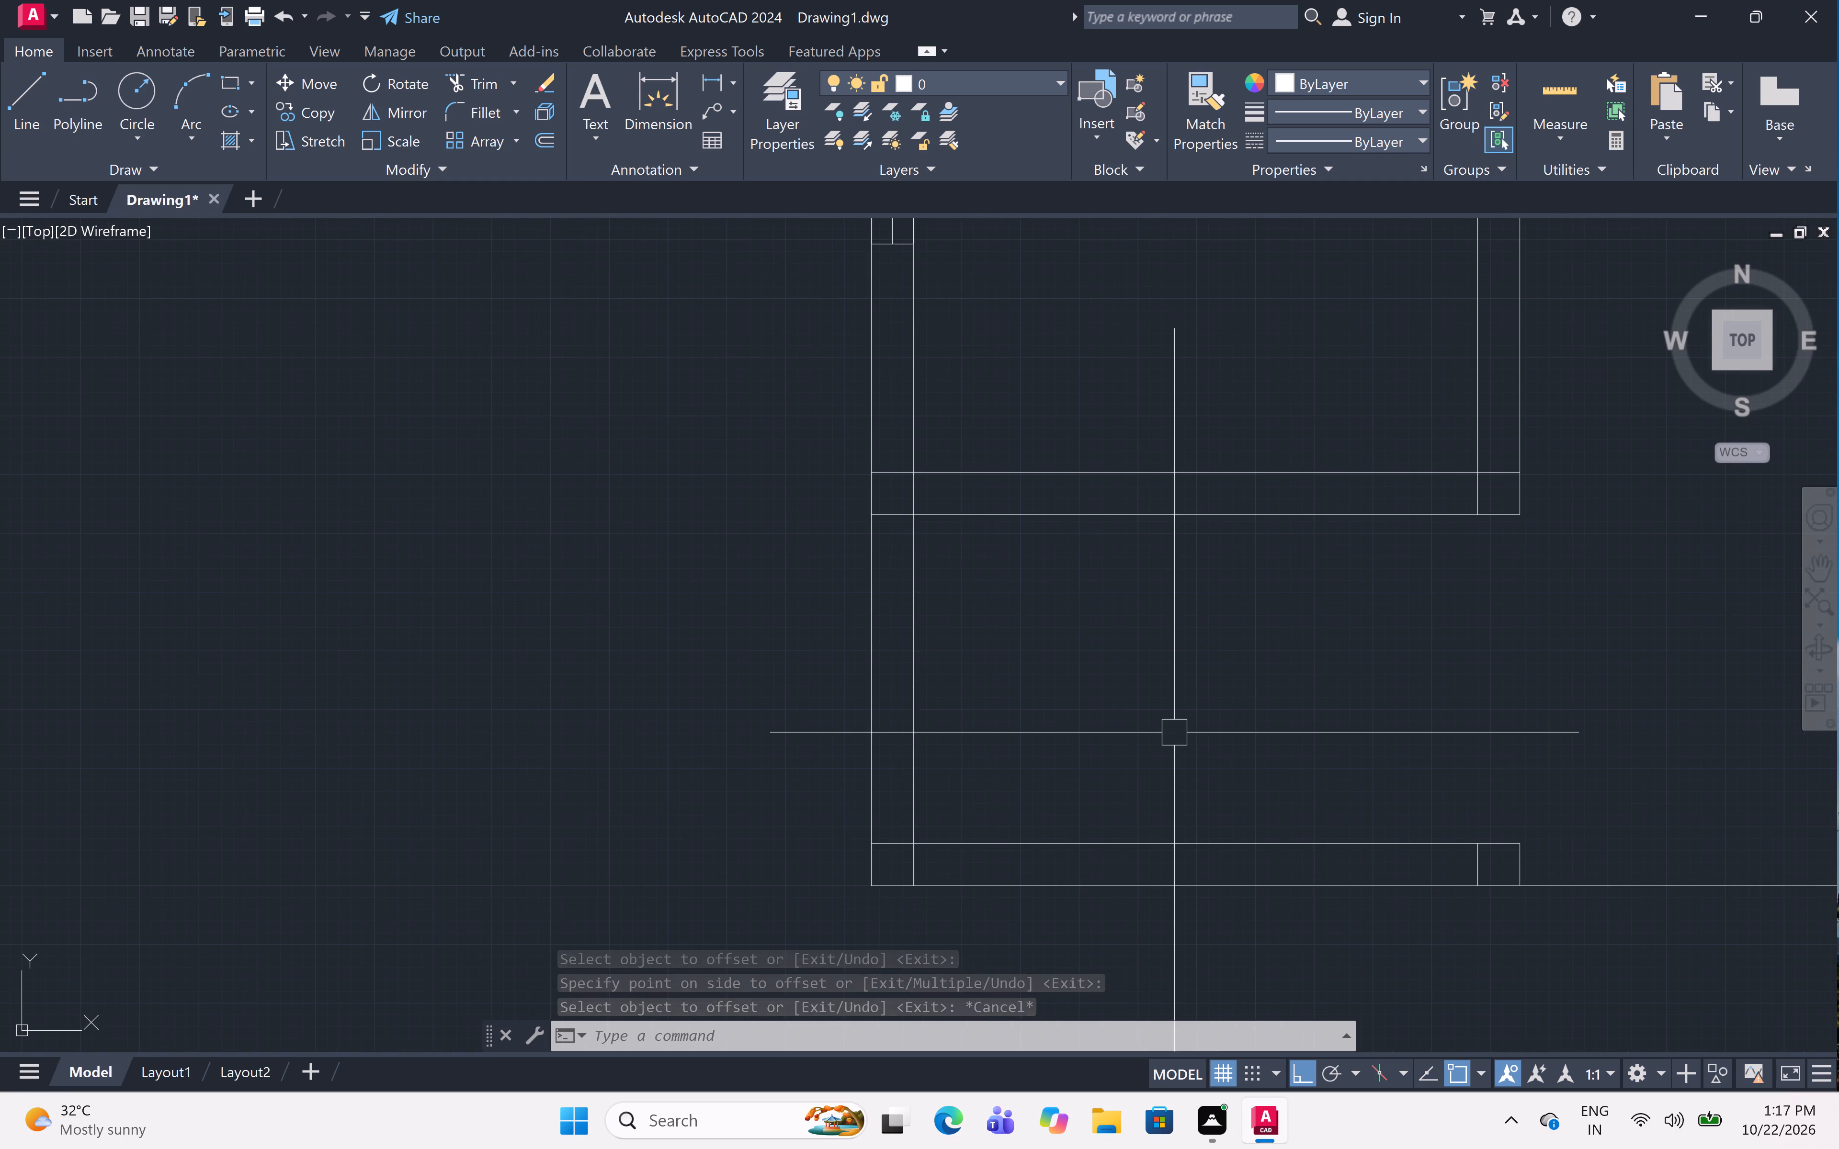
text(l)
key(space)
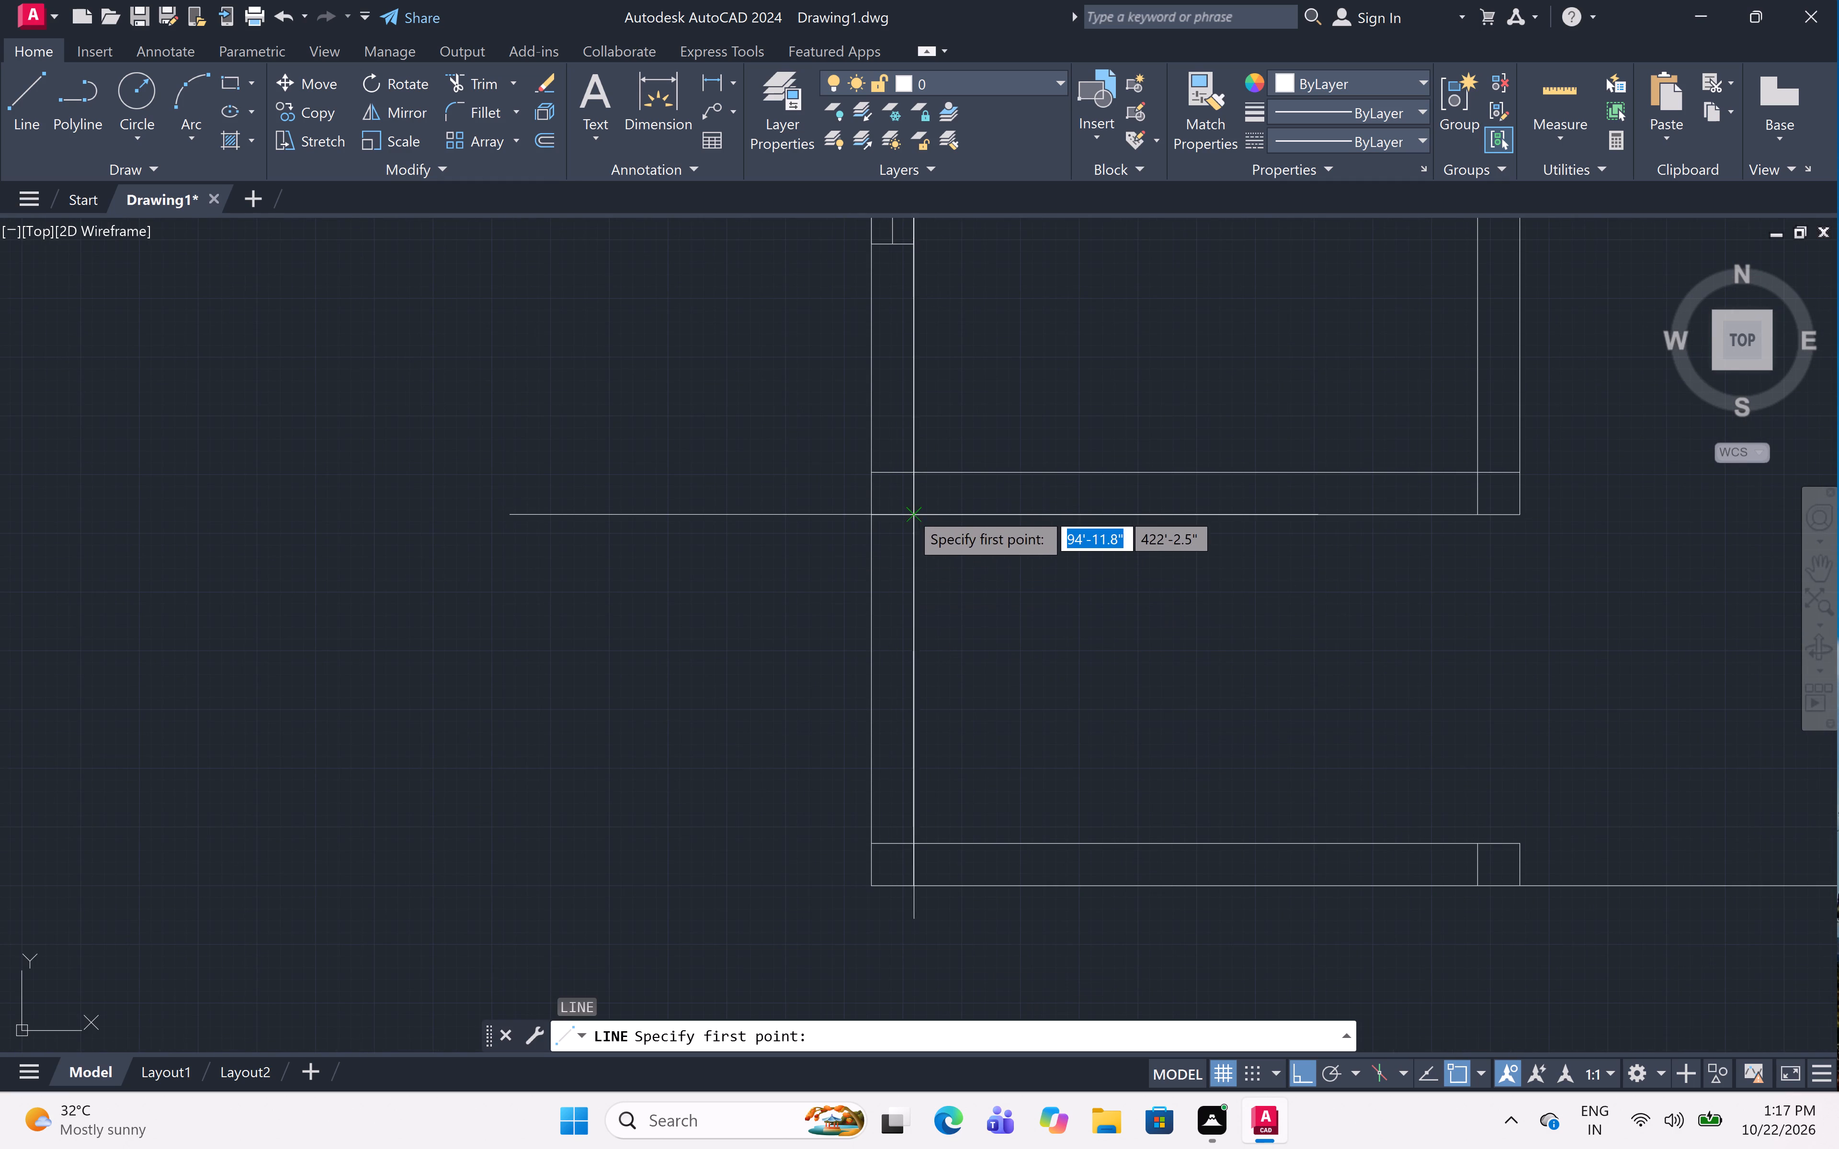
click(909, 511)
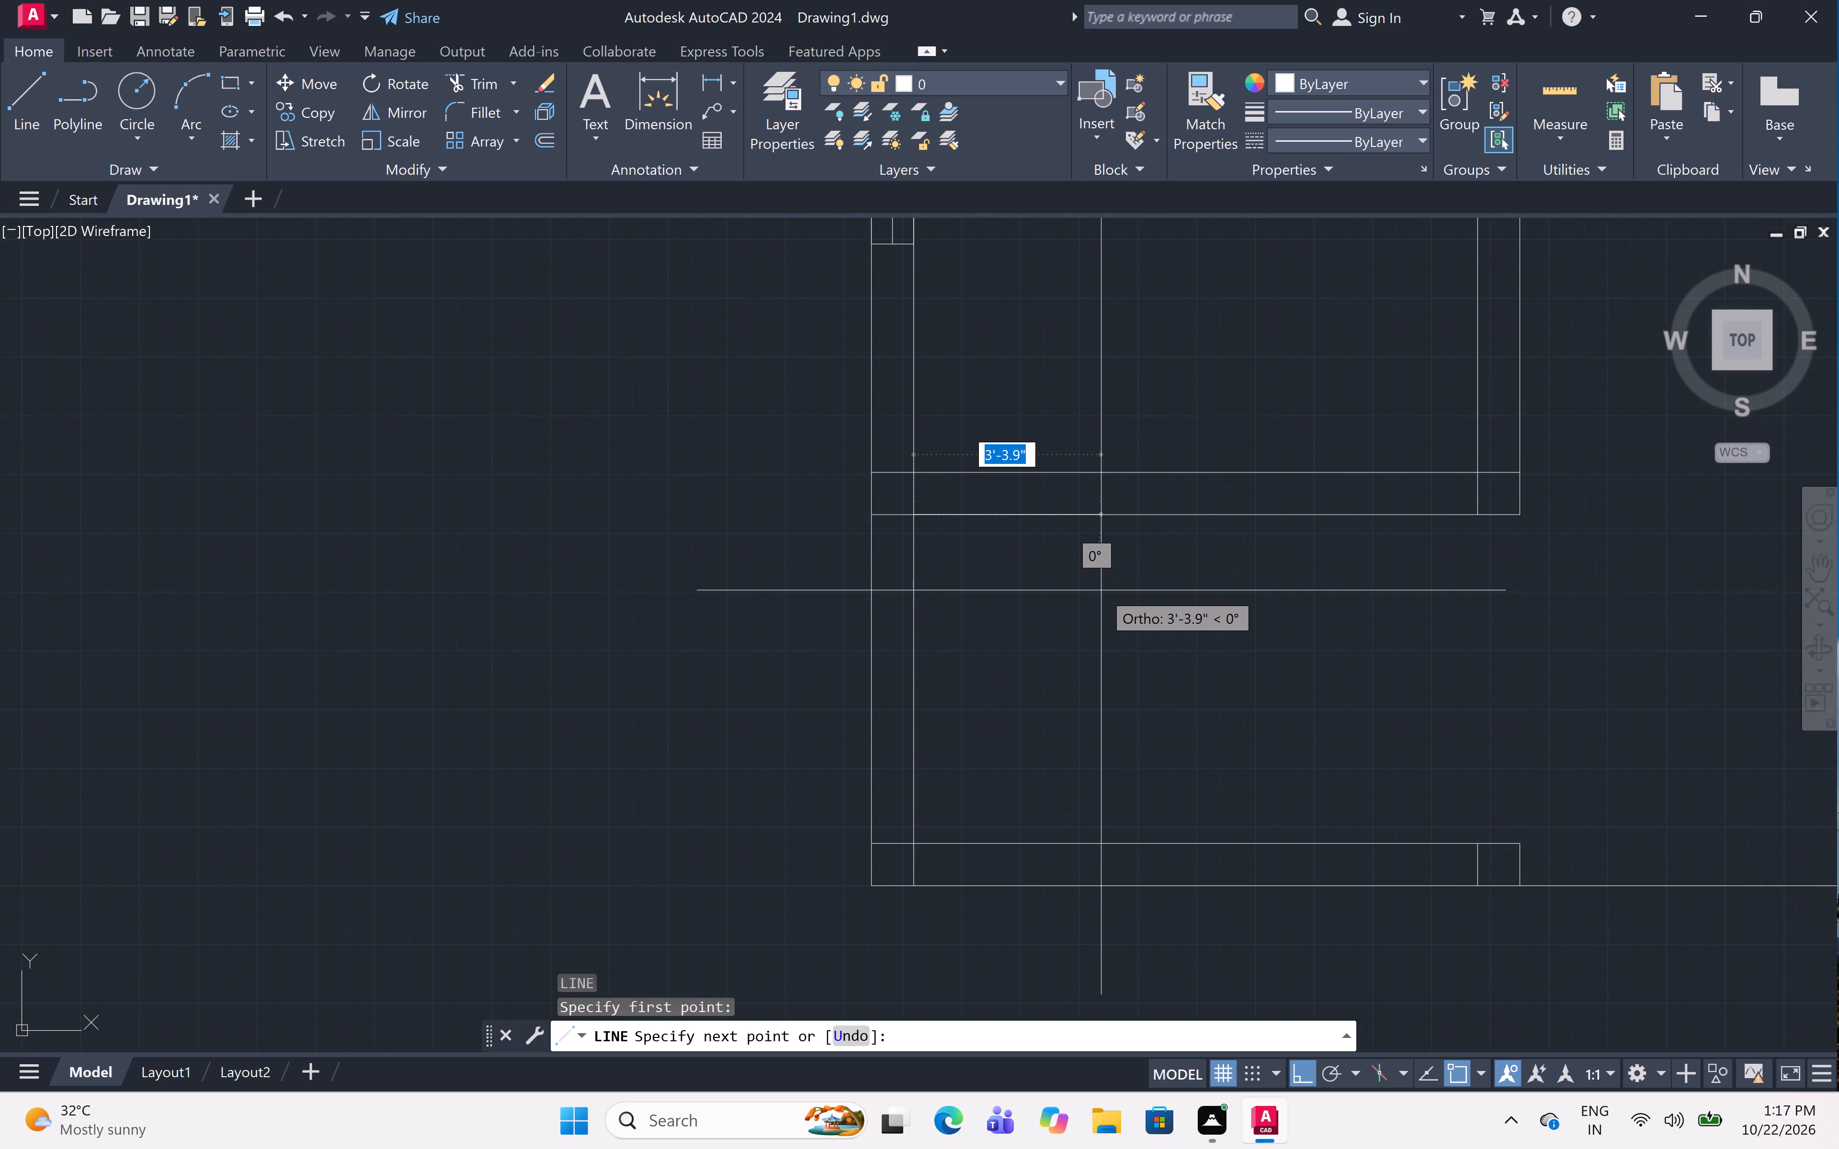
key(3)
text(')
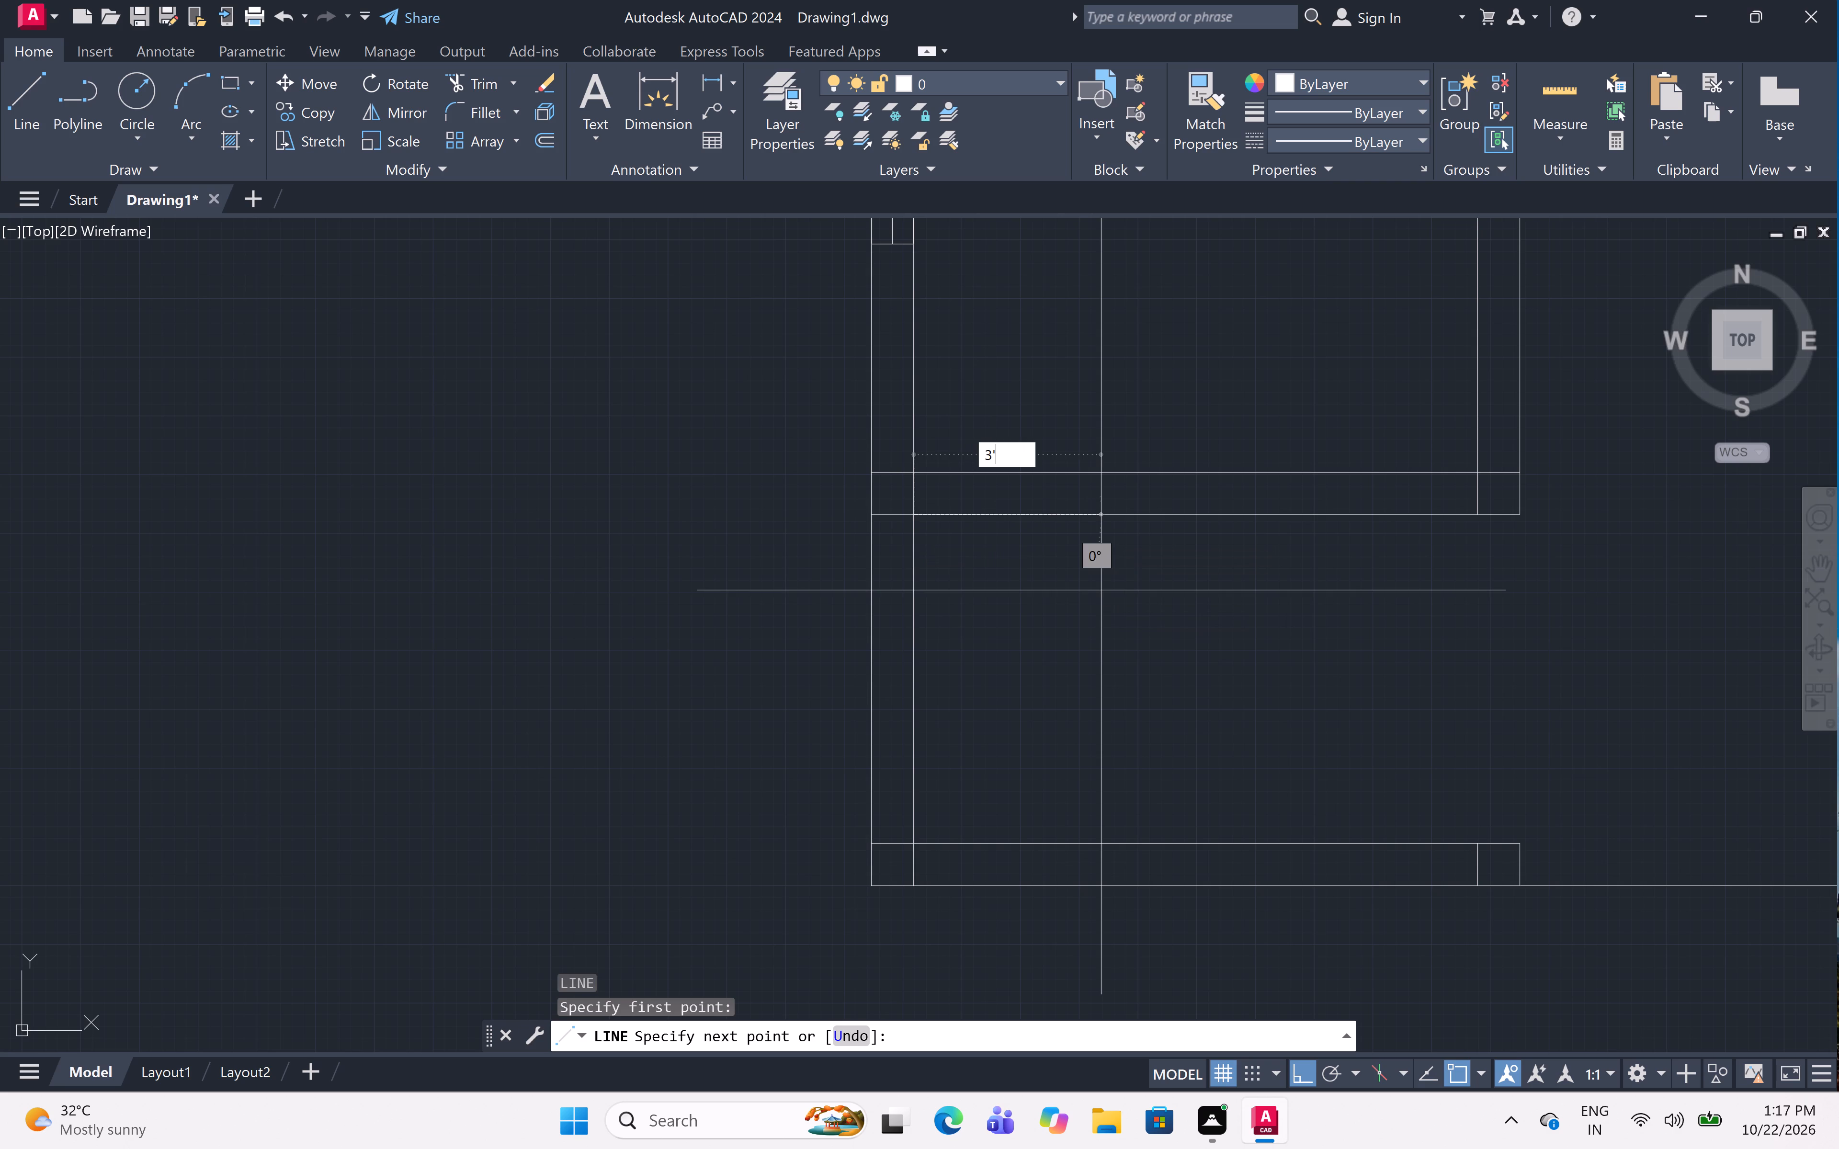
key(space)
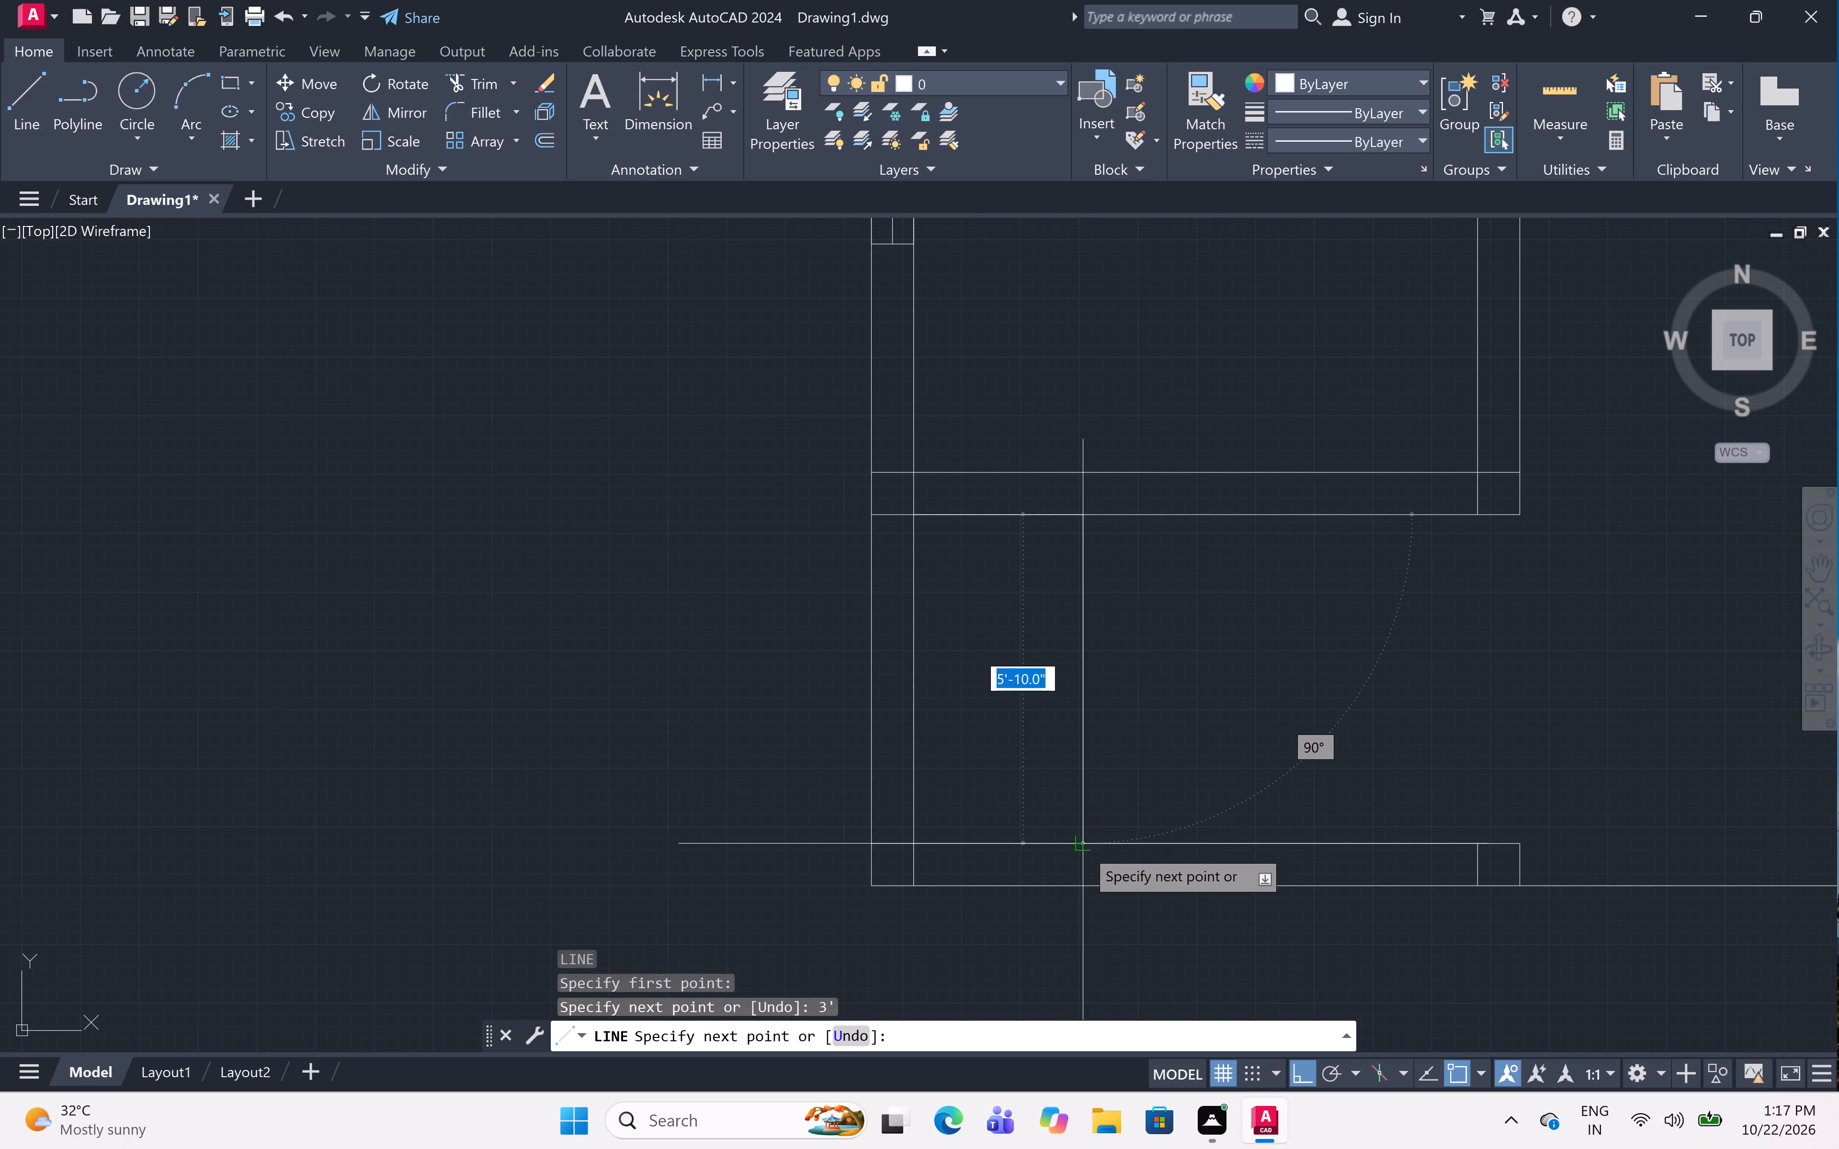
click(1084, 849)
key(Escape)
Offset the first stair line 10" to the right repeatedly to create eight more tread lines.
text(off 10")
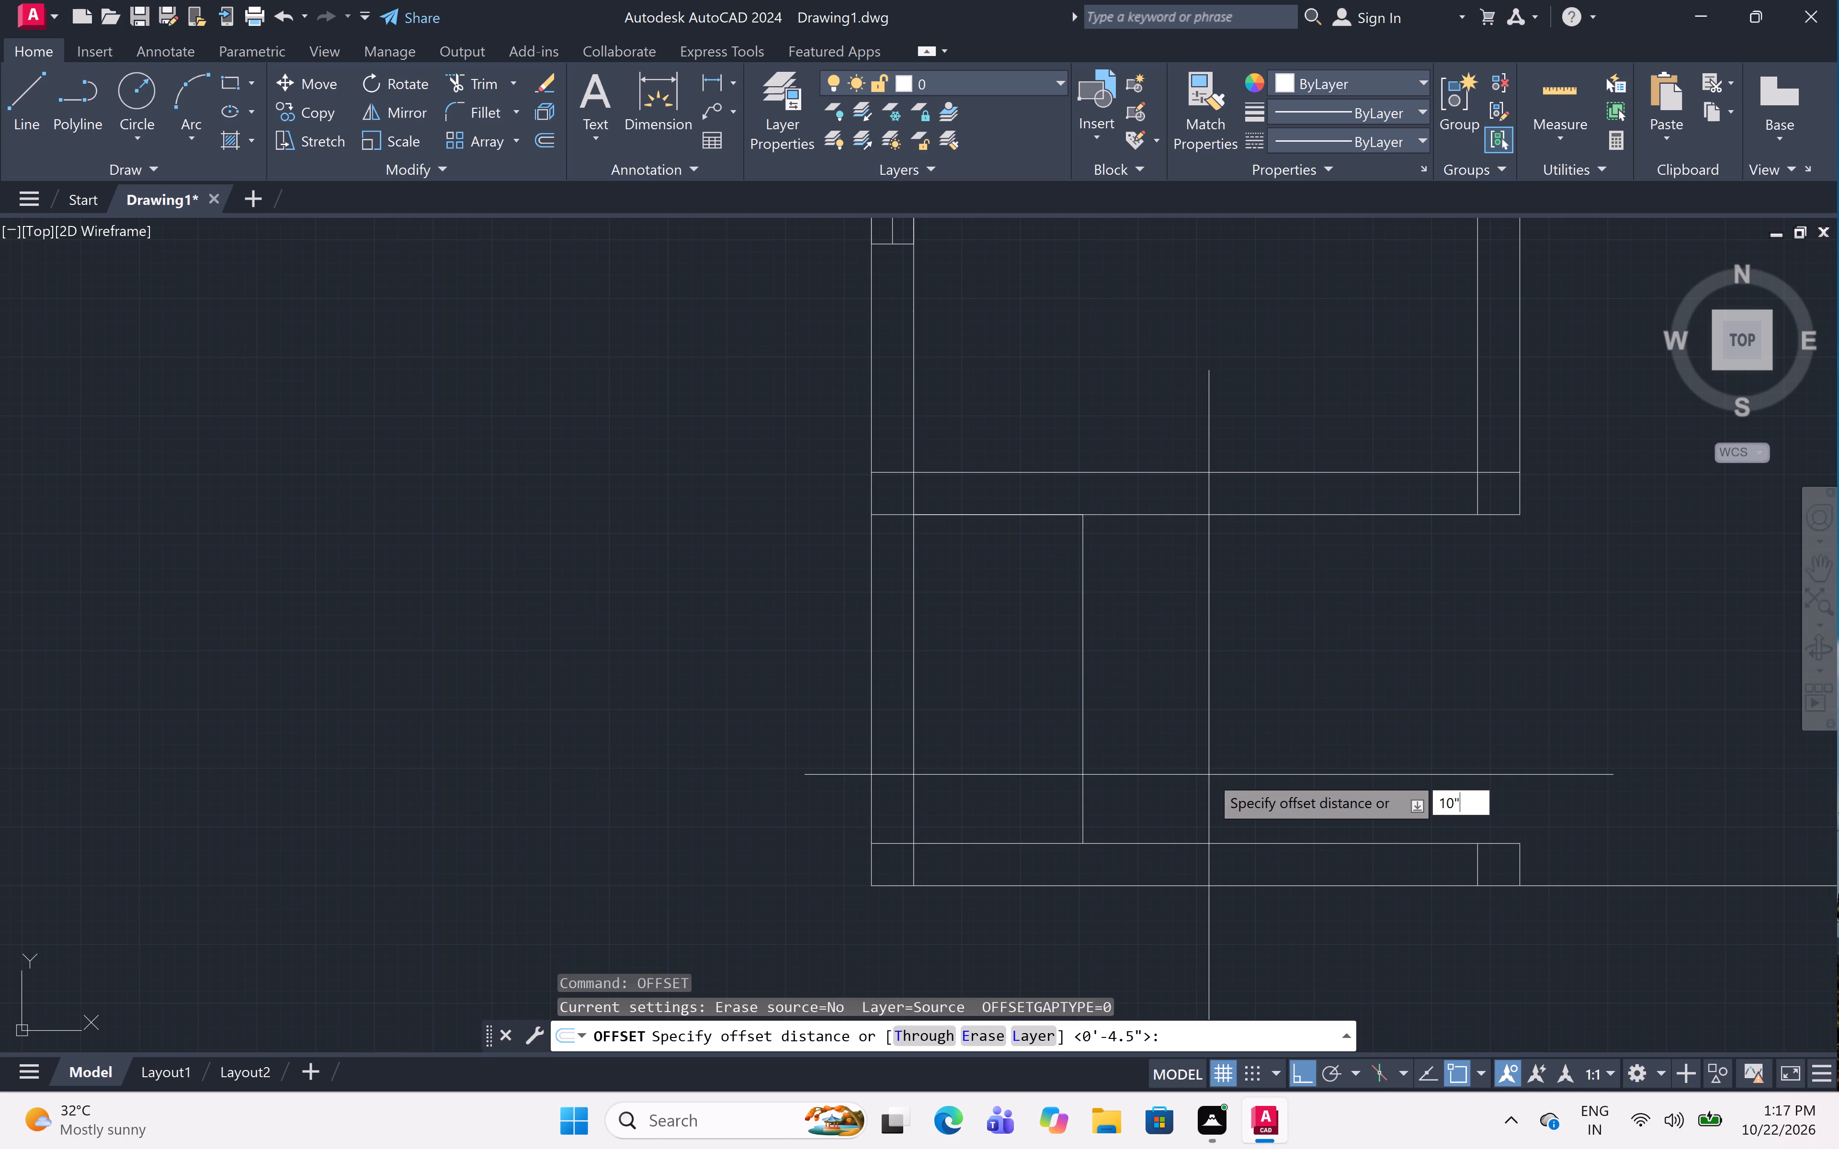
key(space)
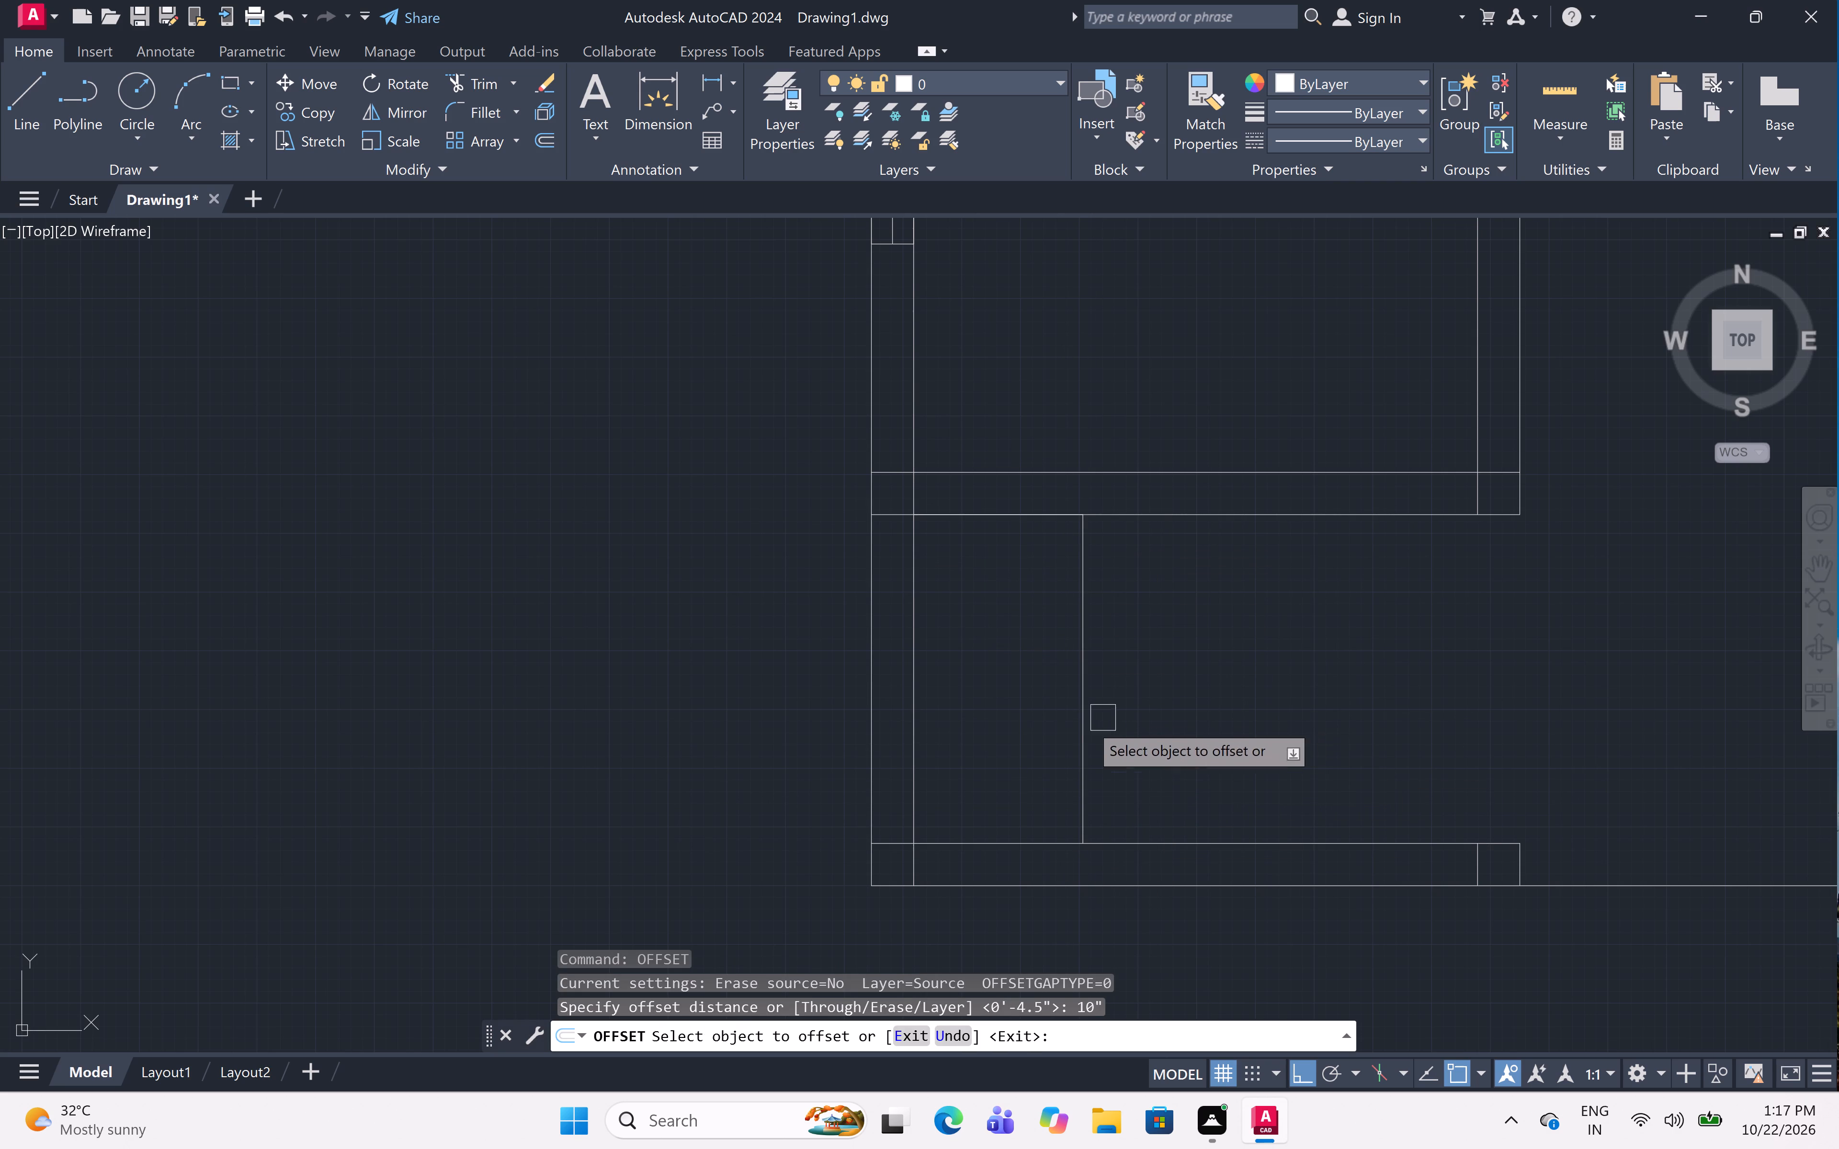
click(1081, 737)
click(1186, 754)
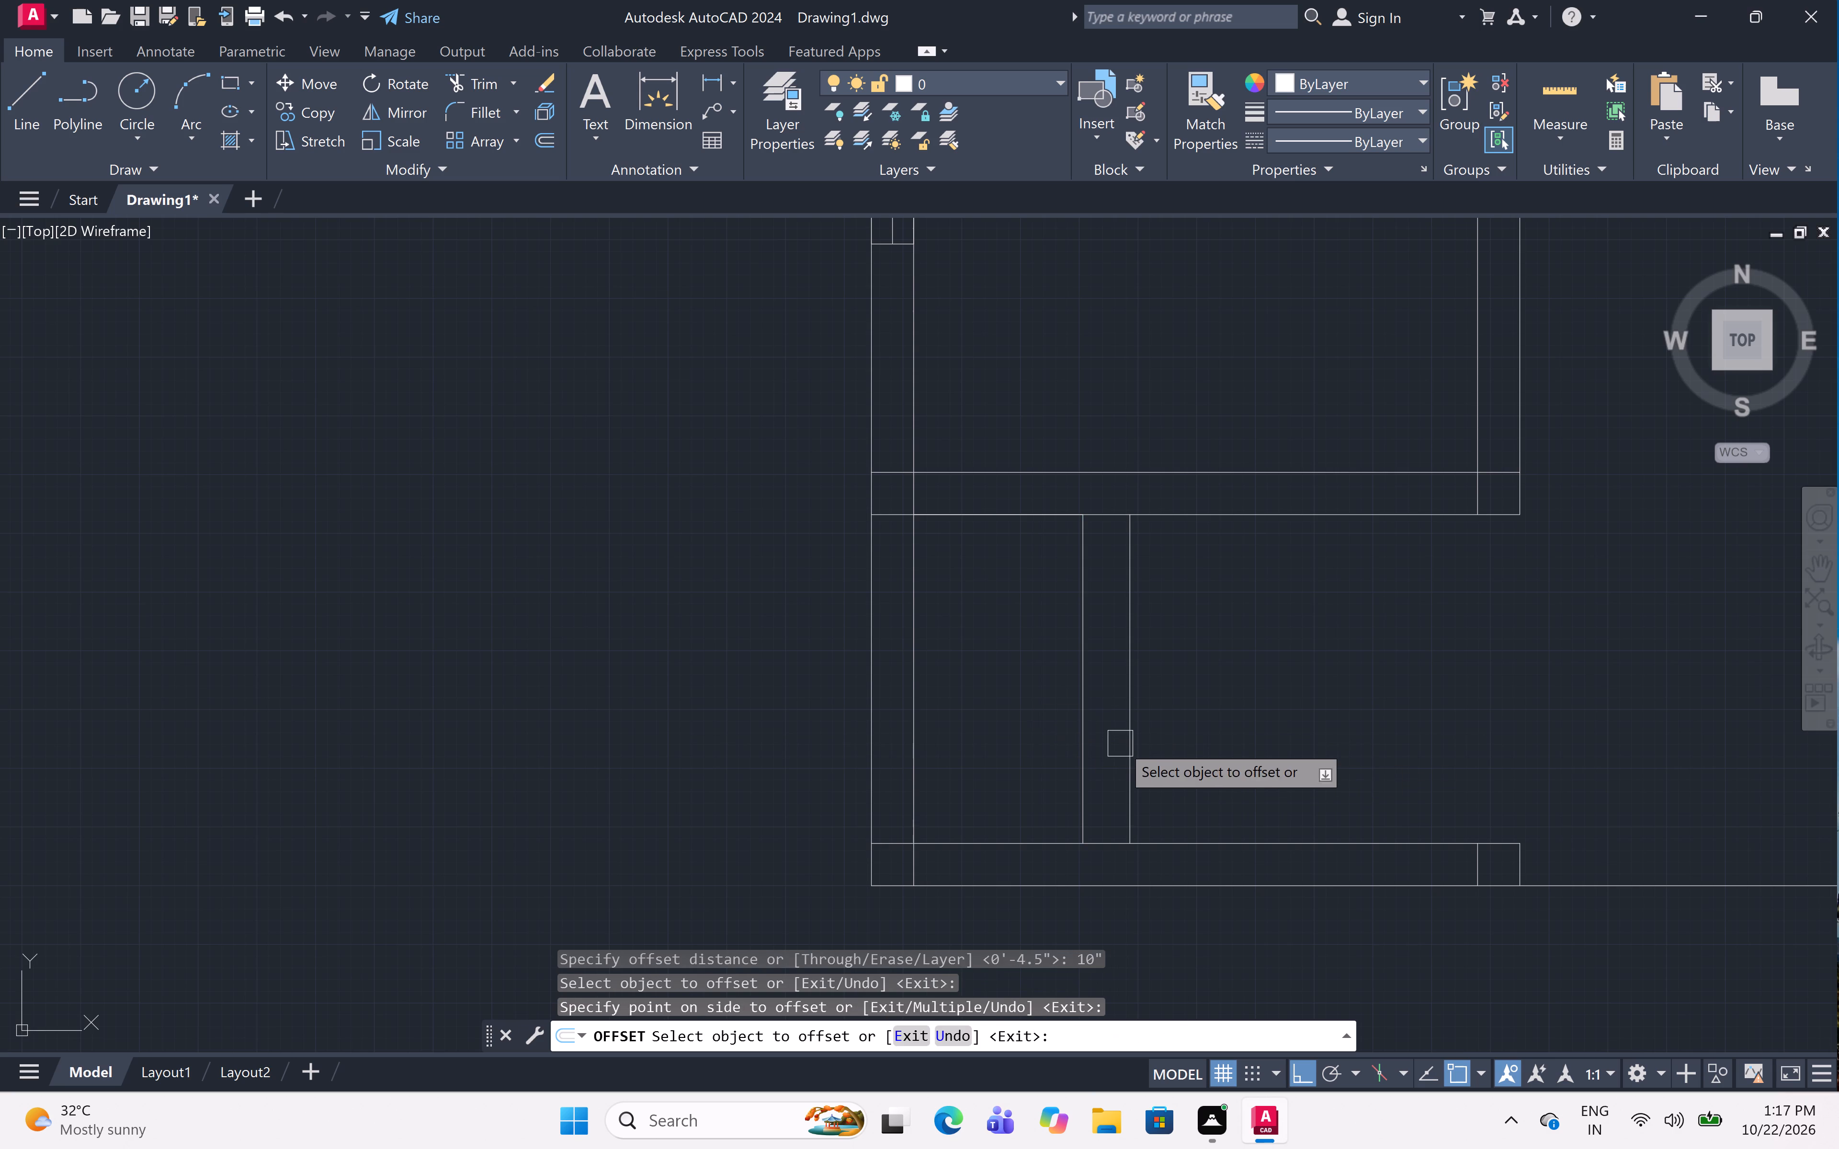
click(1120, 743)
click(1231, 749)
click(1164, 749)
click(1252, 745)
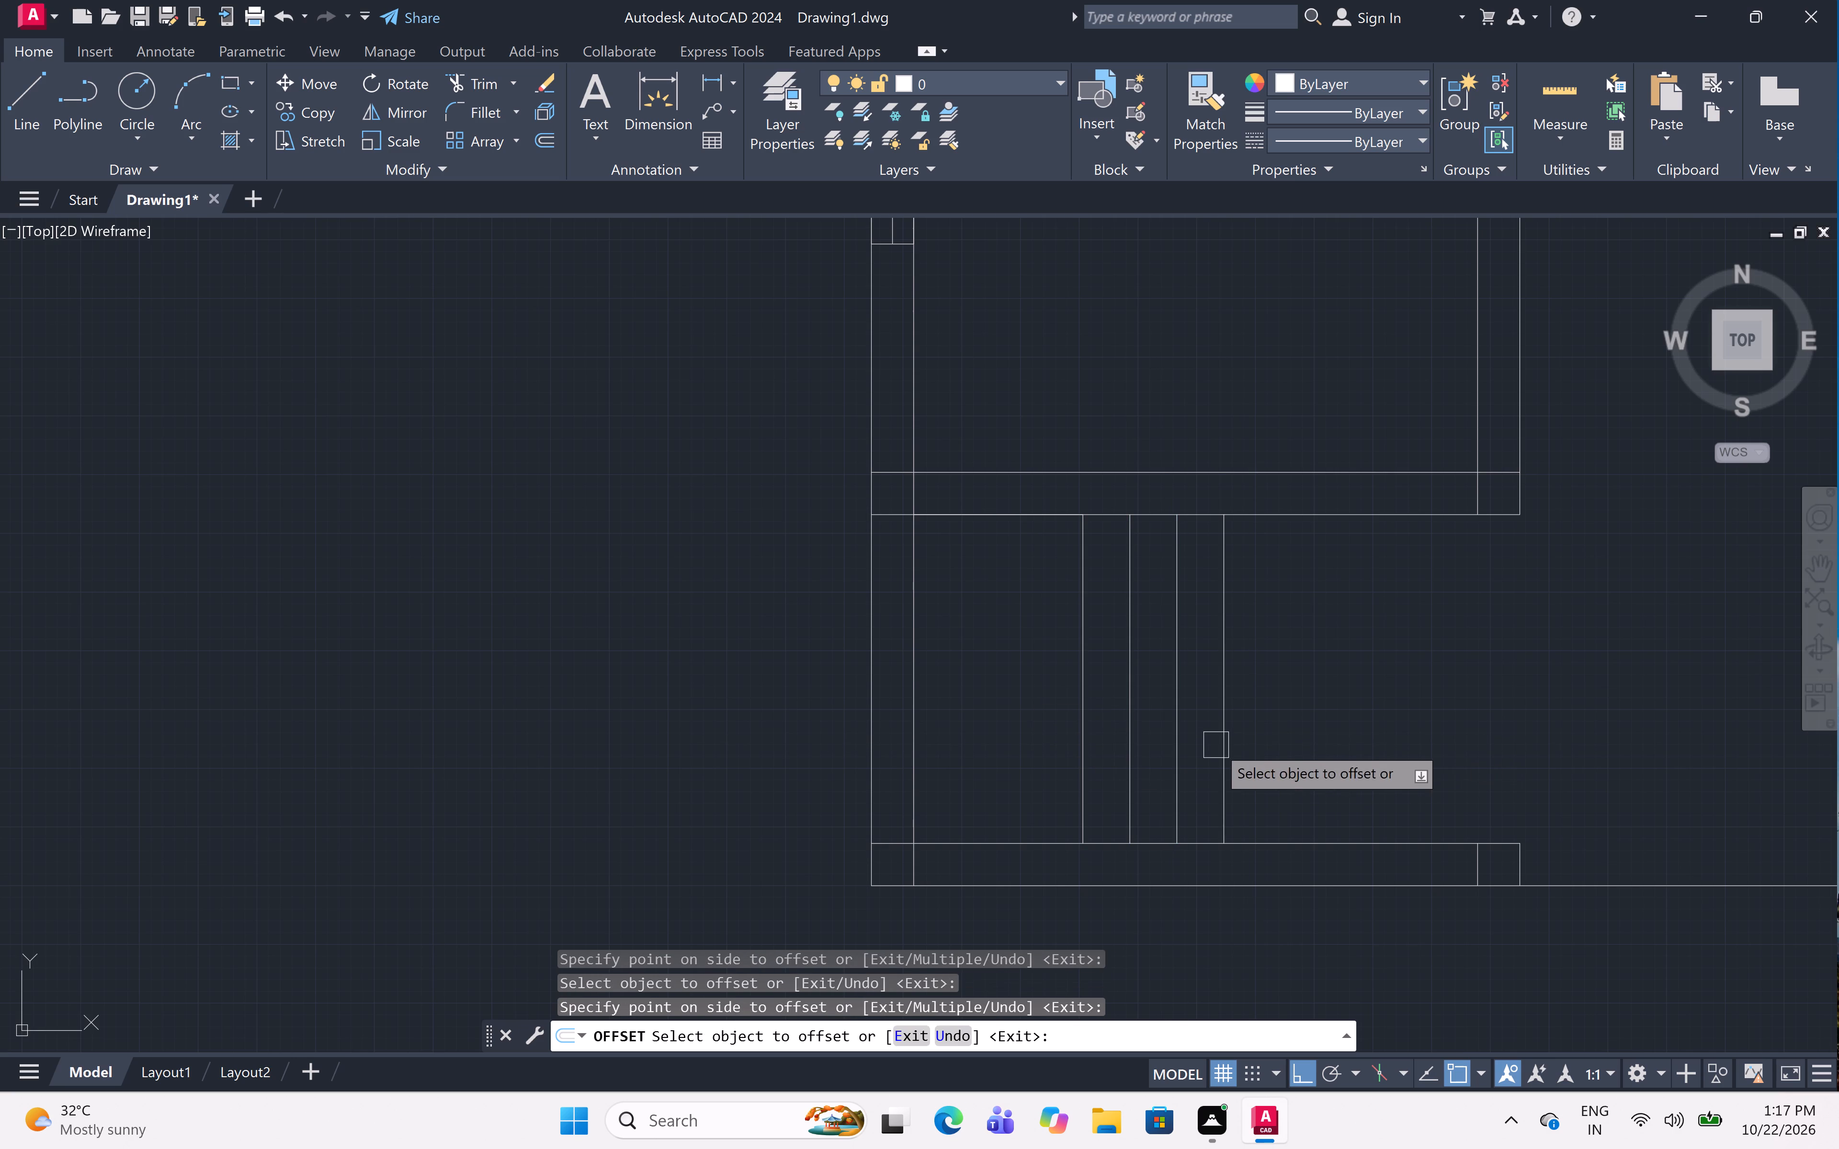
drag(1217, 746, 1222, 747)
click(1275, 751)
click(1261, 750)
click(1315, 745)
click(1305, 743)
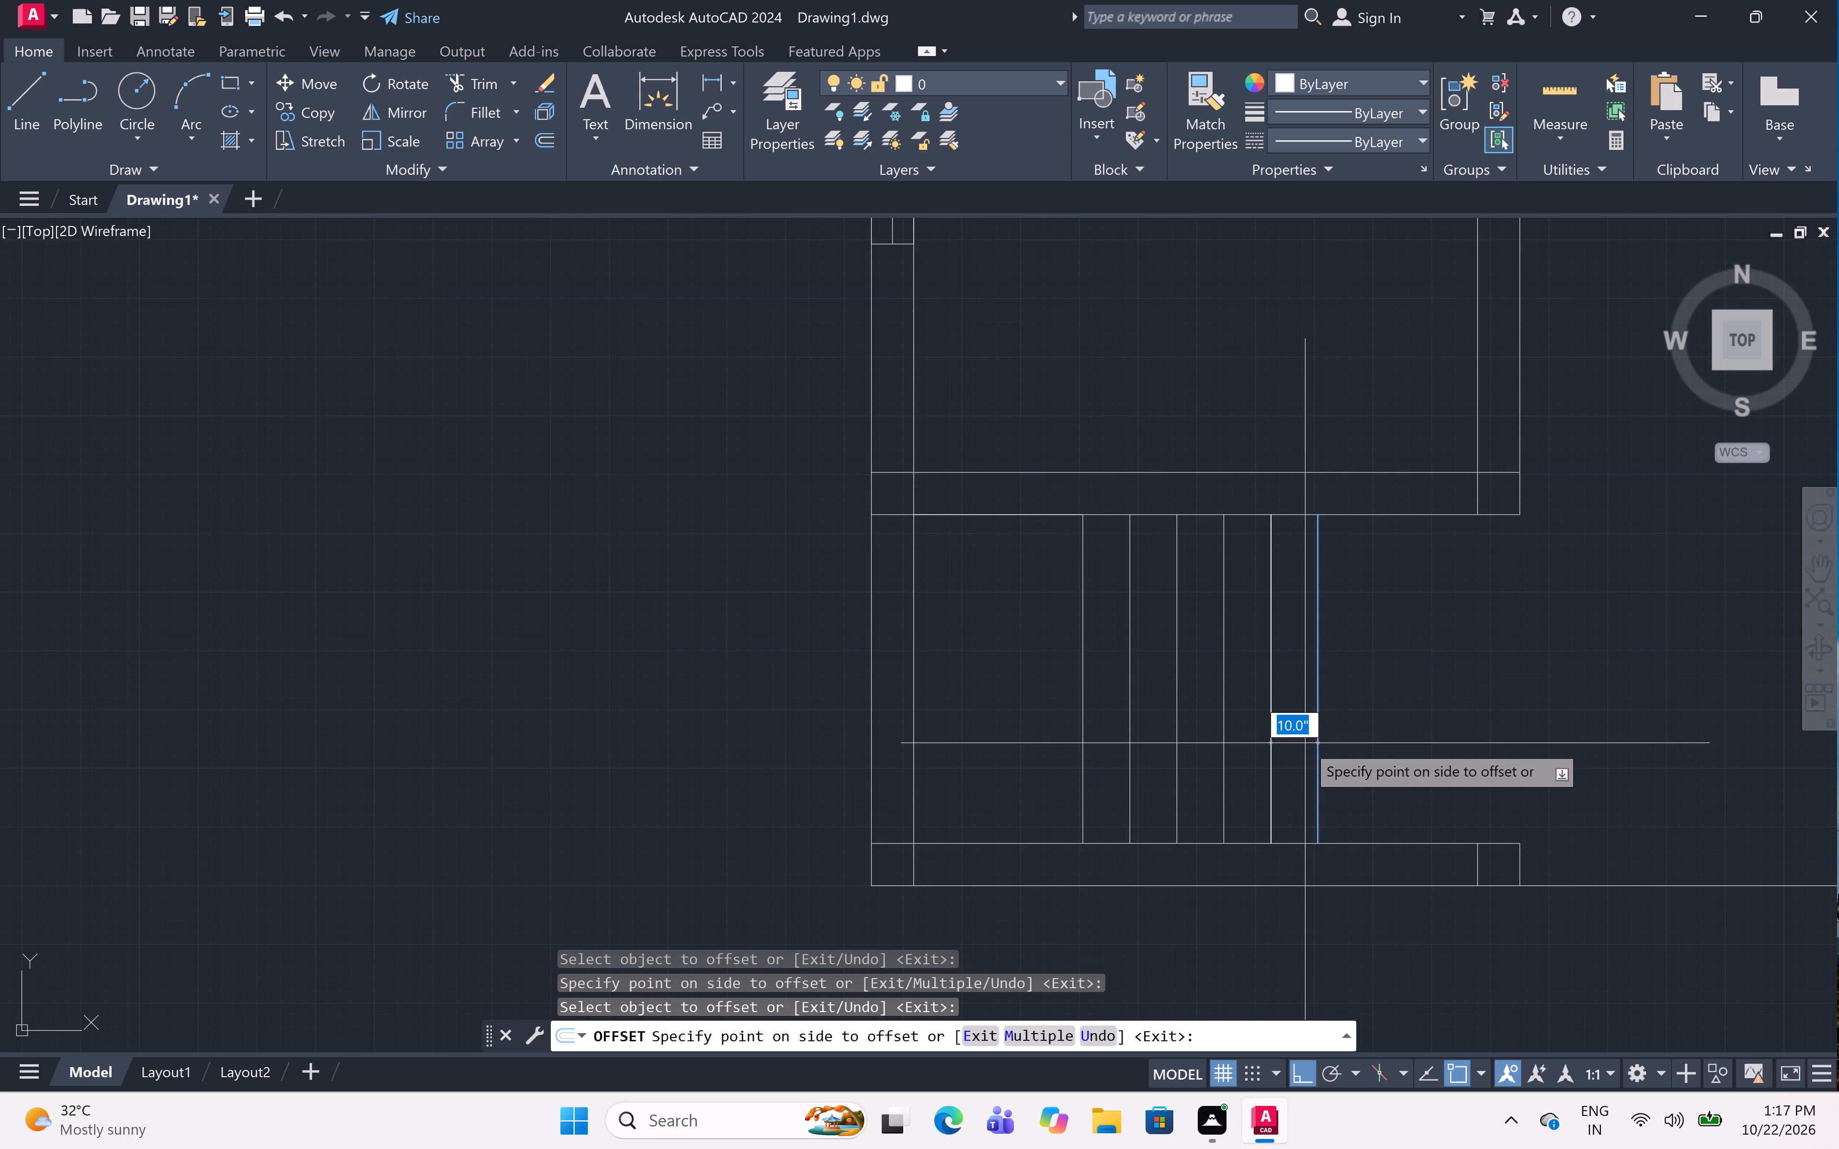
click(1351, 740)
click(1366, 743)
click(1460, 754)
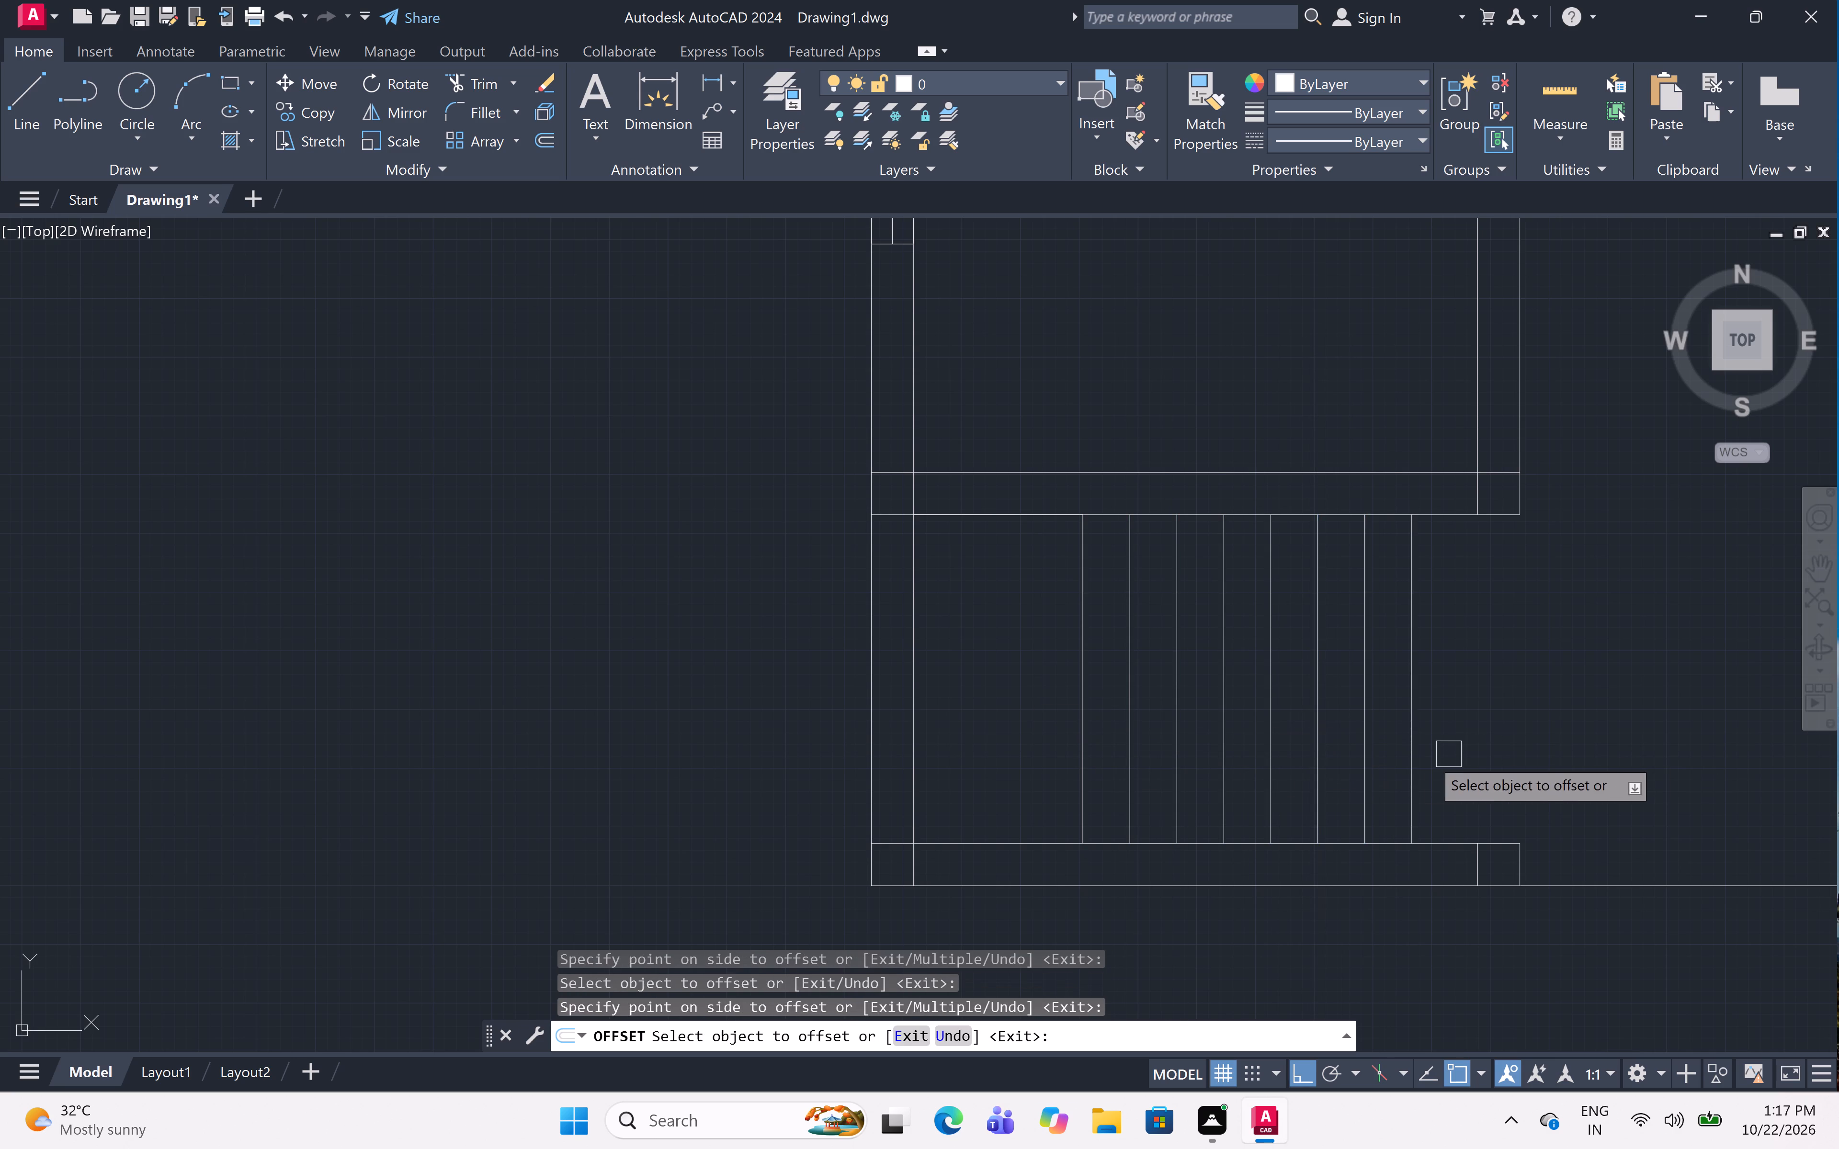
click(1406, 759)
click(1480, 759)
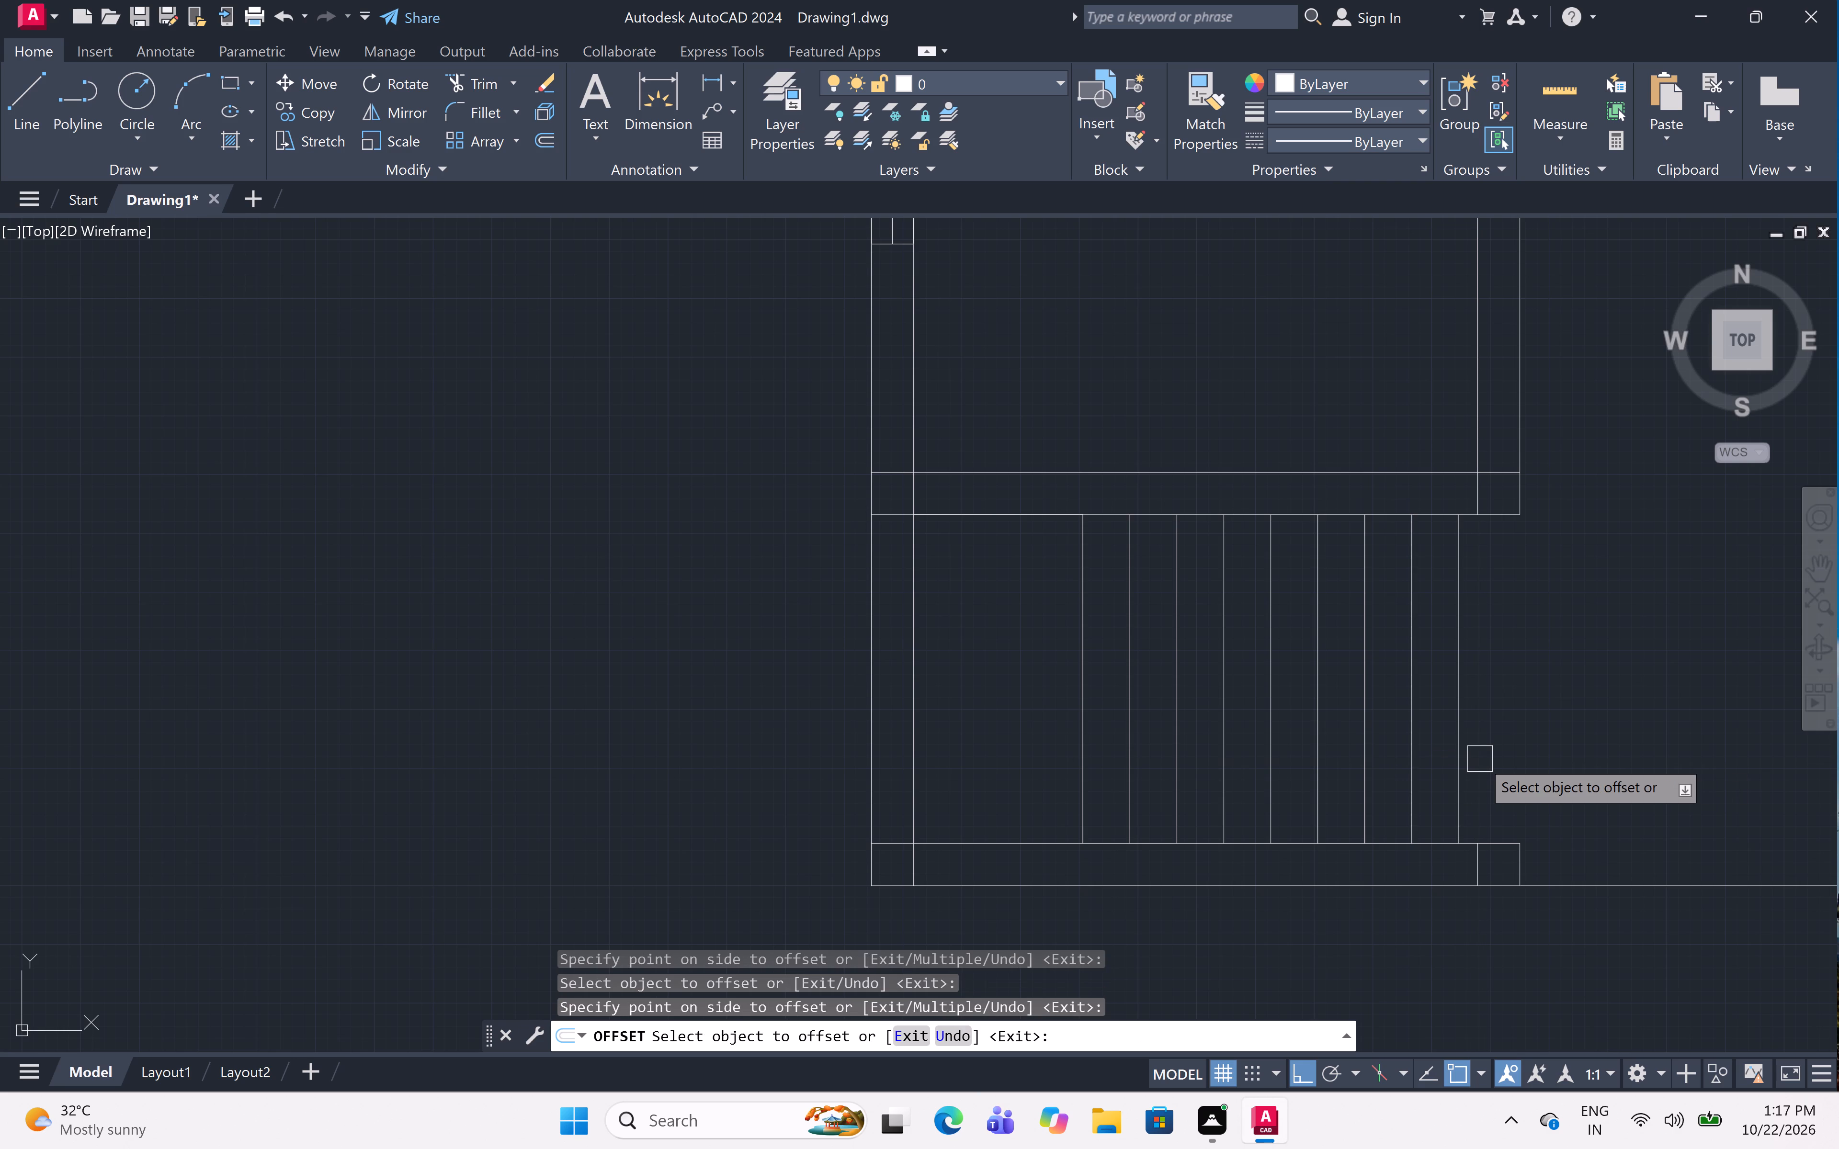
key(Escape)
Draw a horizontal line through the midpoints of the stair treads, from the last tread to the first, dividing the two flights.
key(l)
key(space)
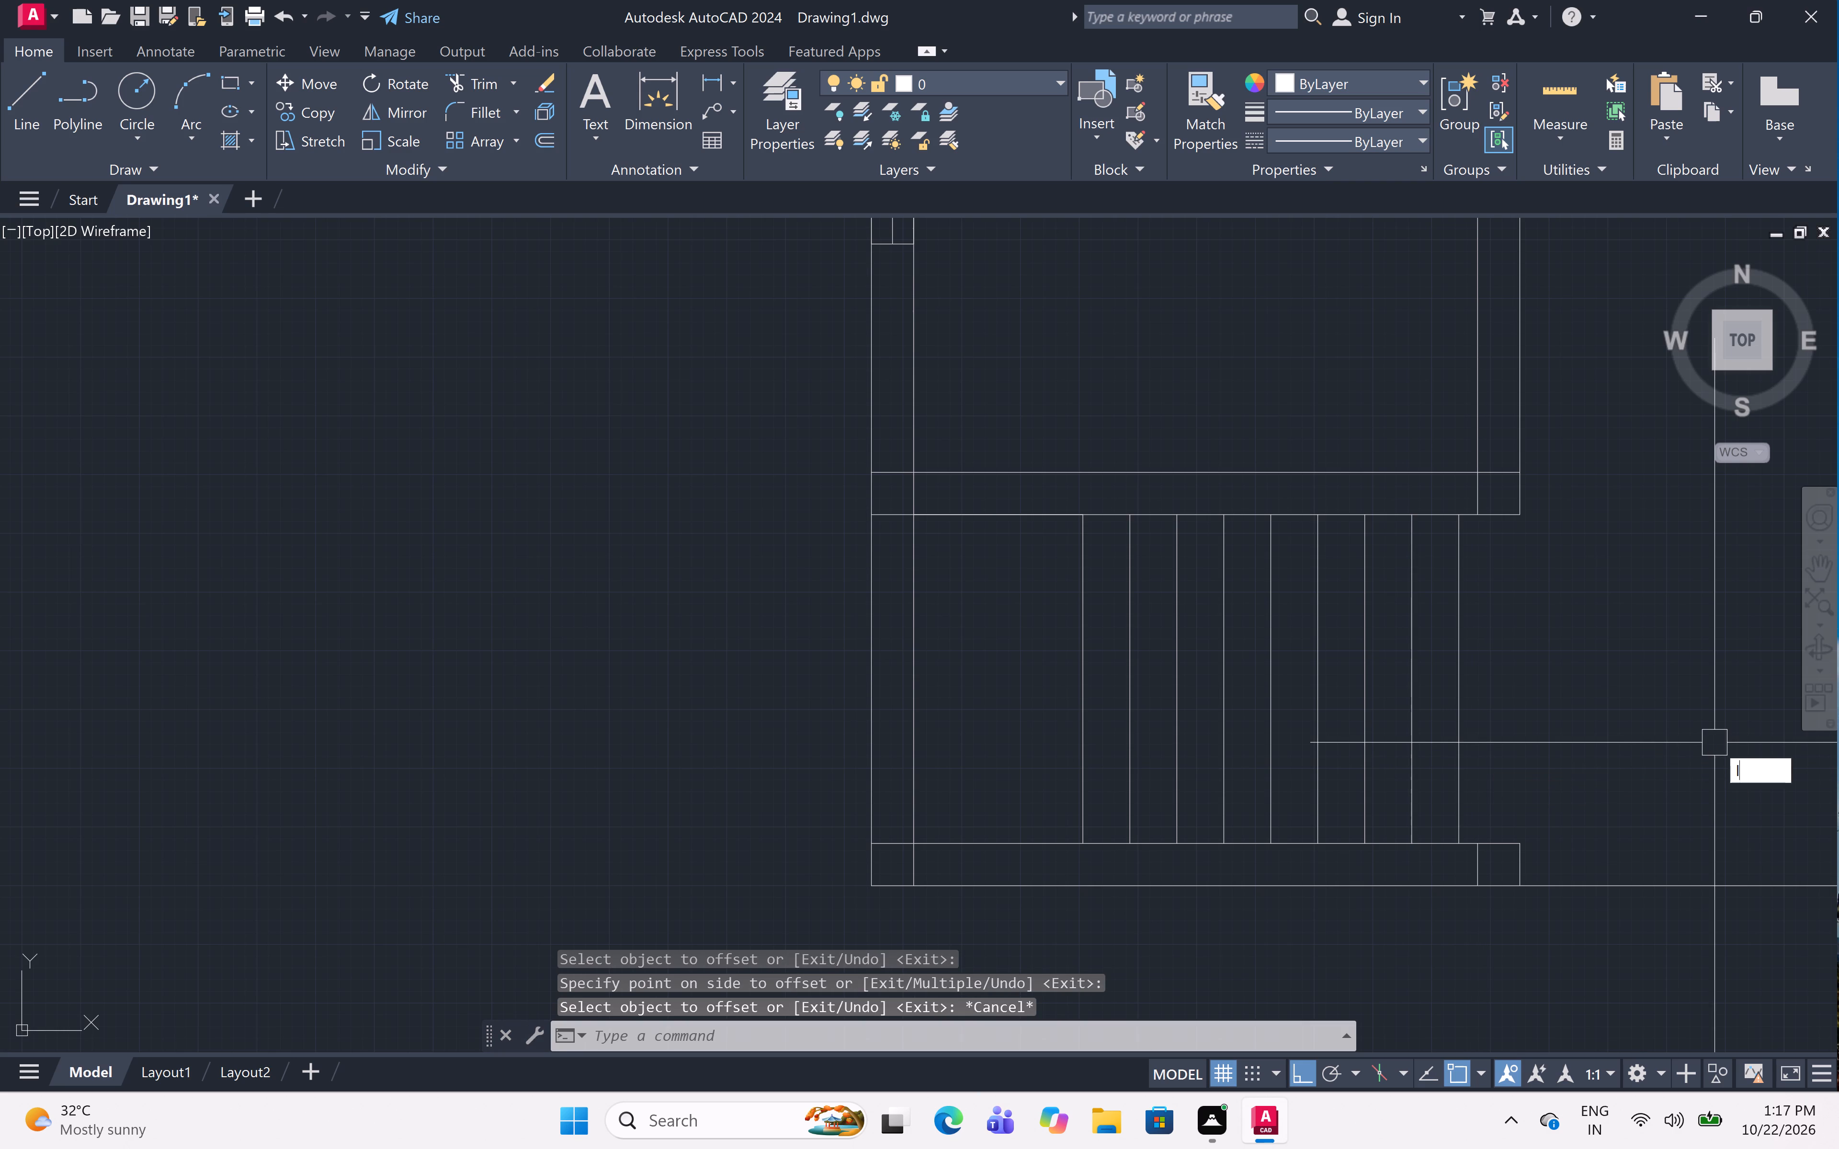
click(1453, 676)
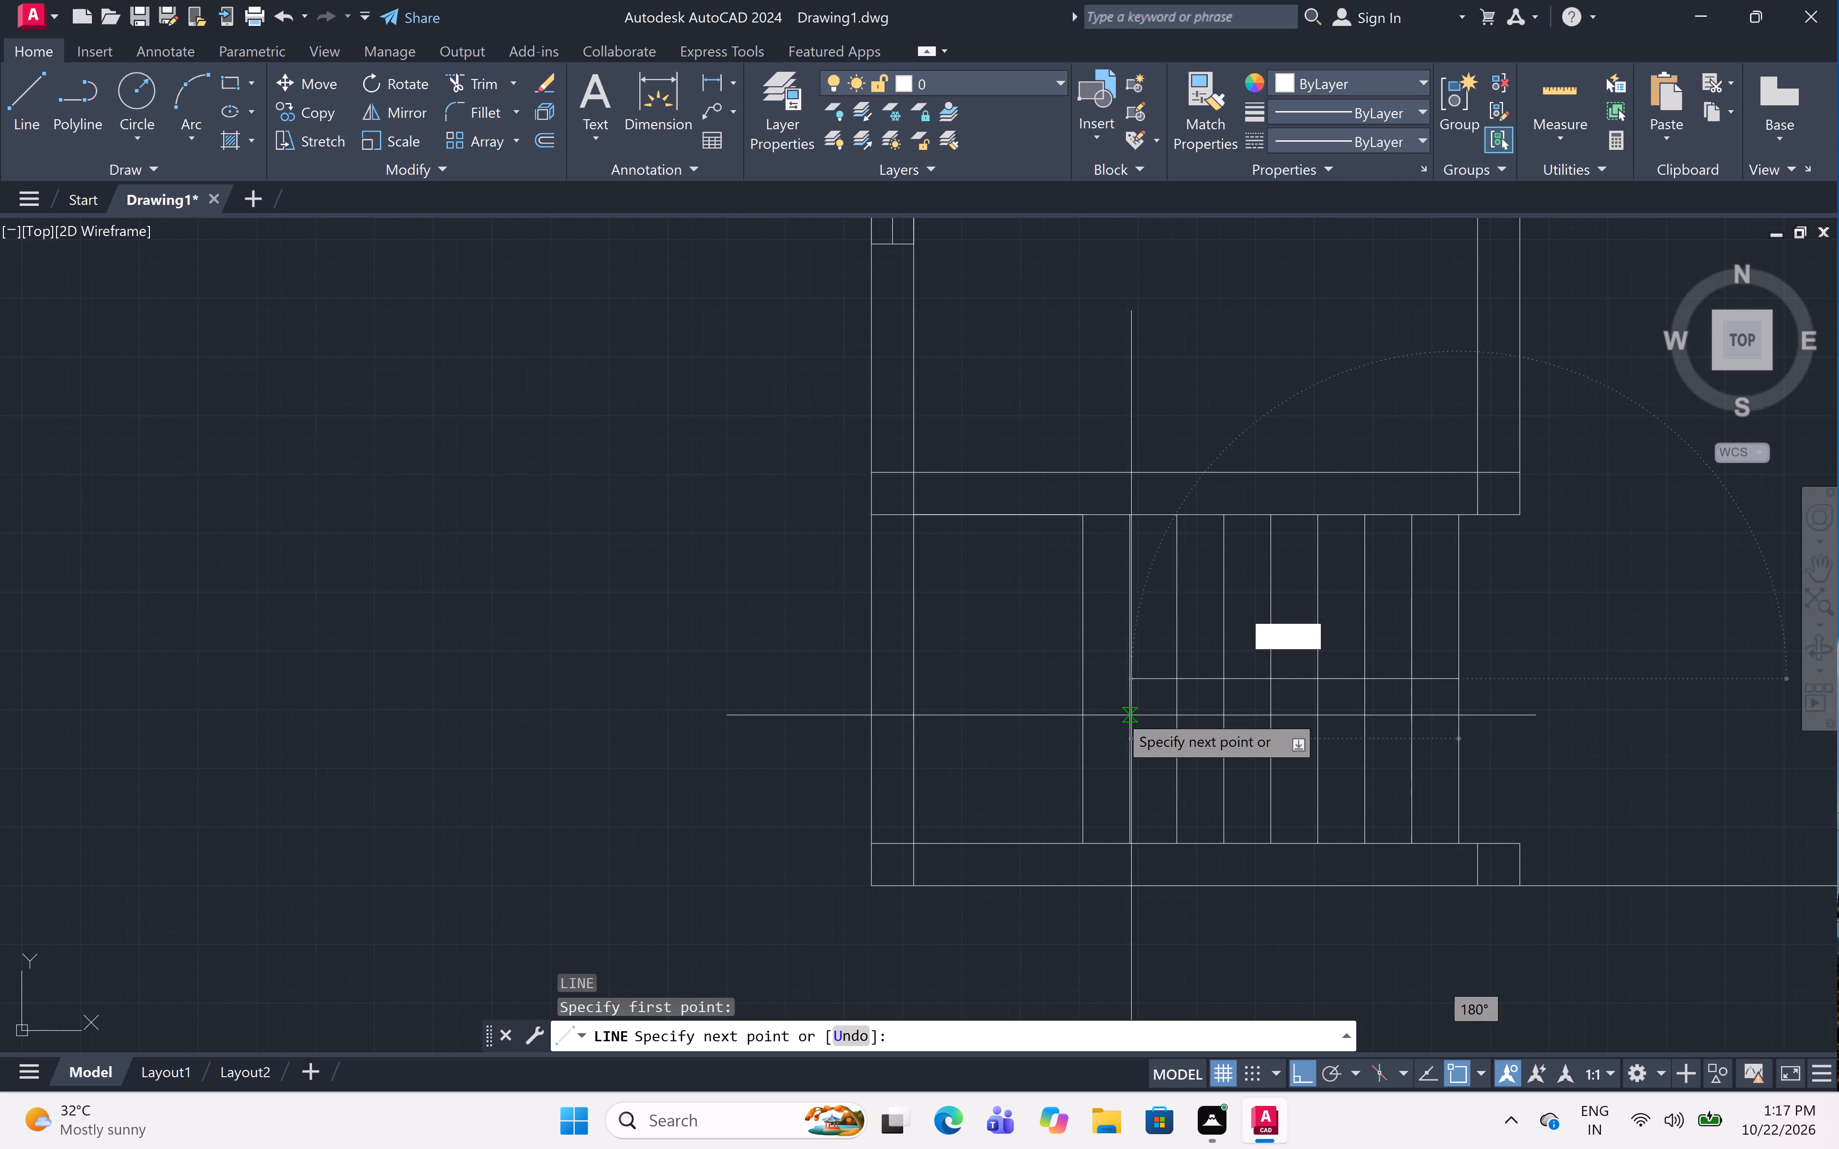
click(1077, 677)
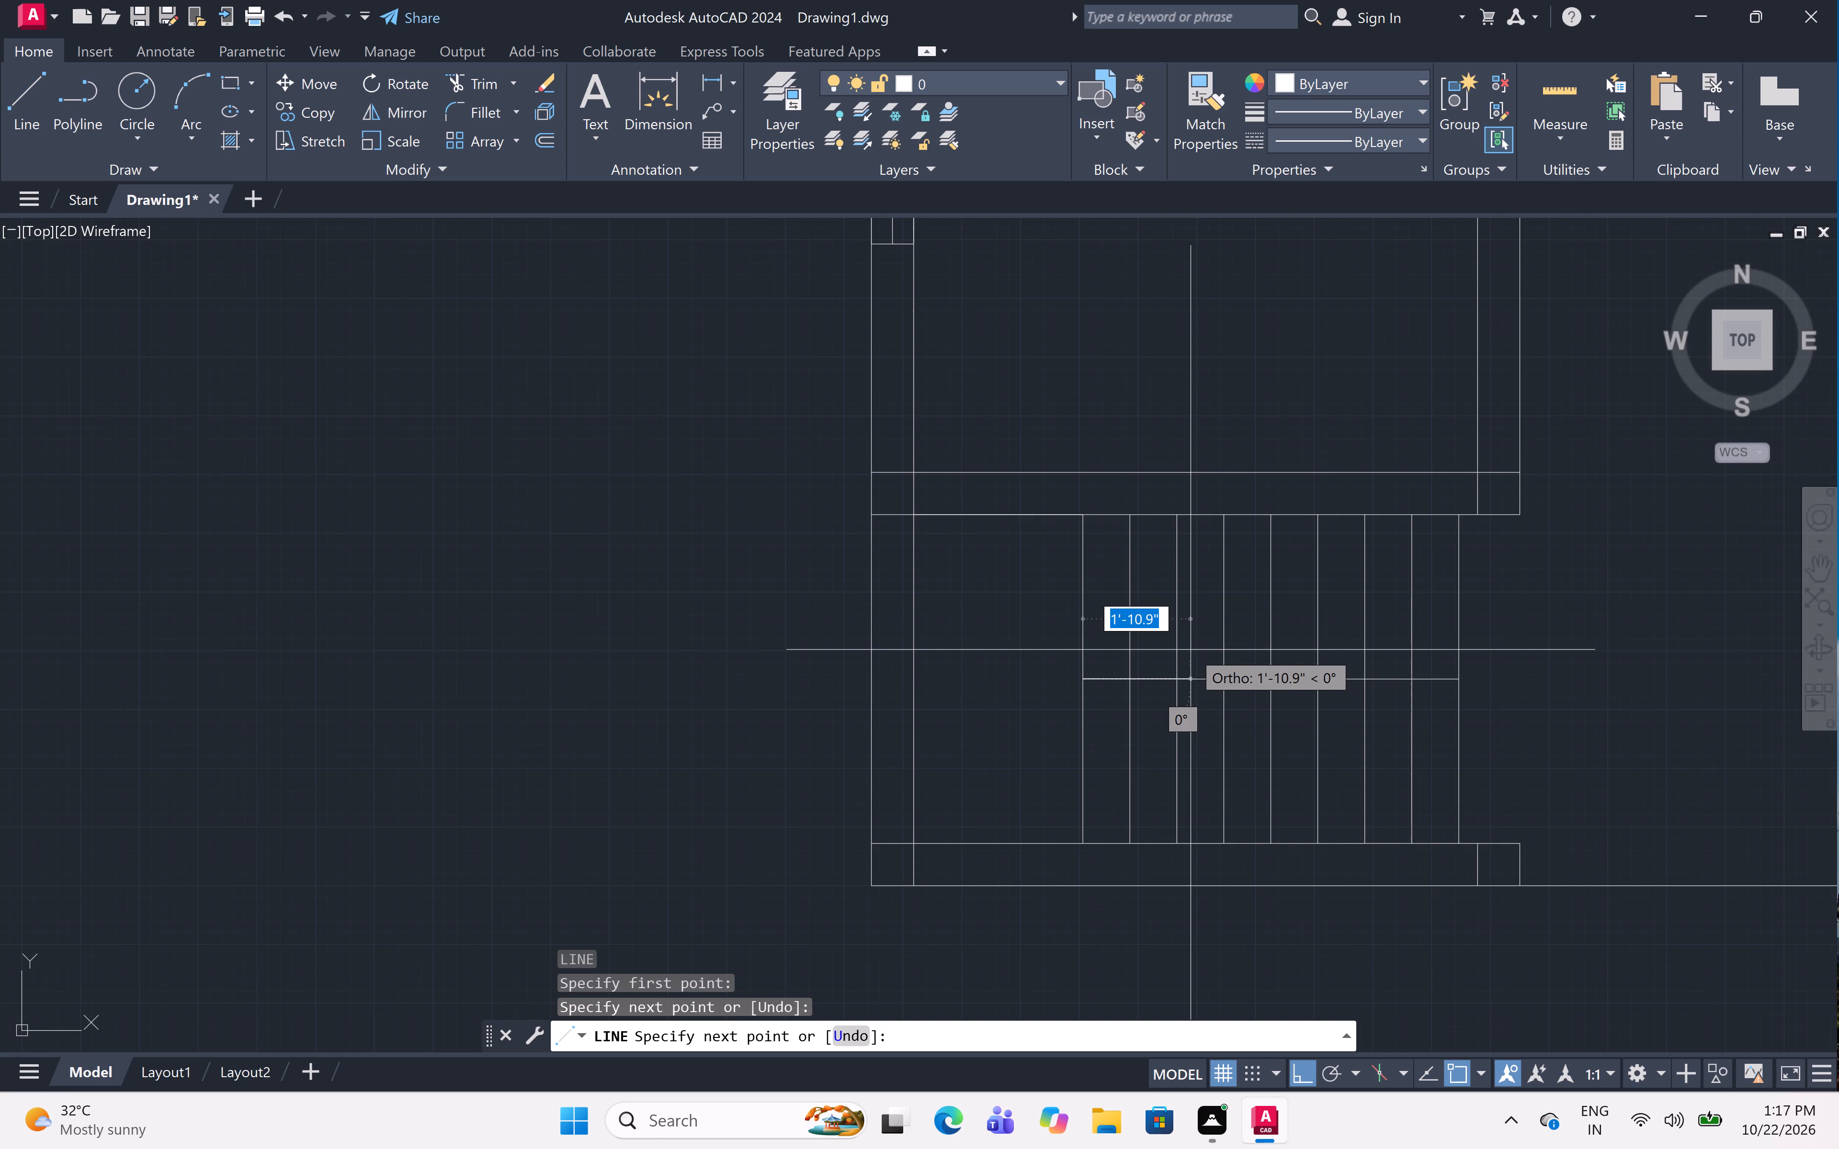
key(Escape)
Draw the stair direction line from the lower flight's second-last tread to the landing, up, and across to the fifth tread of the upper flight.
scroll(1193, 651, down, 5)
middle_drag(1381, 728, 1246, 820)
scroll(1246, 820, up, 1)
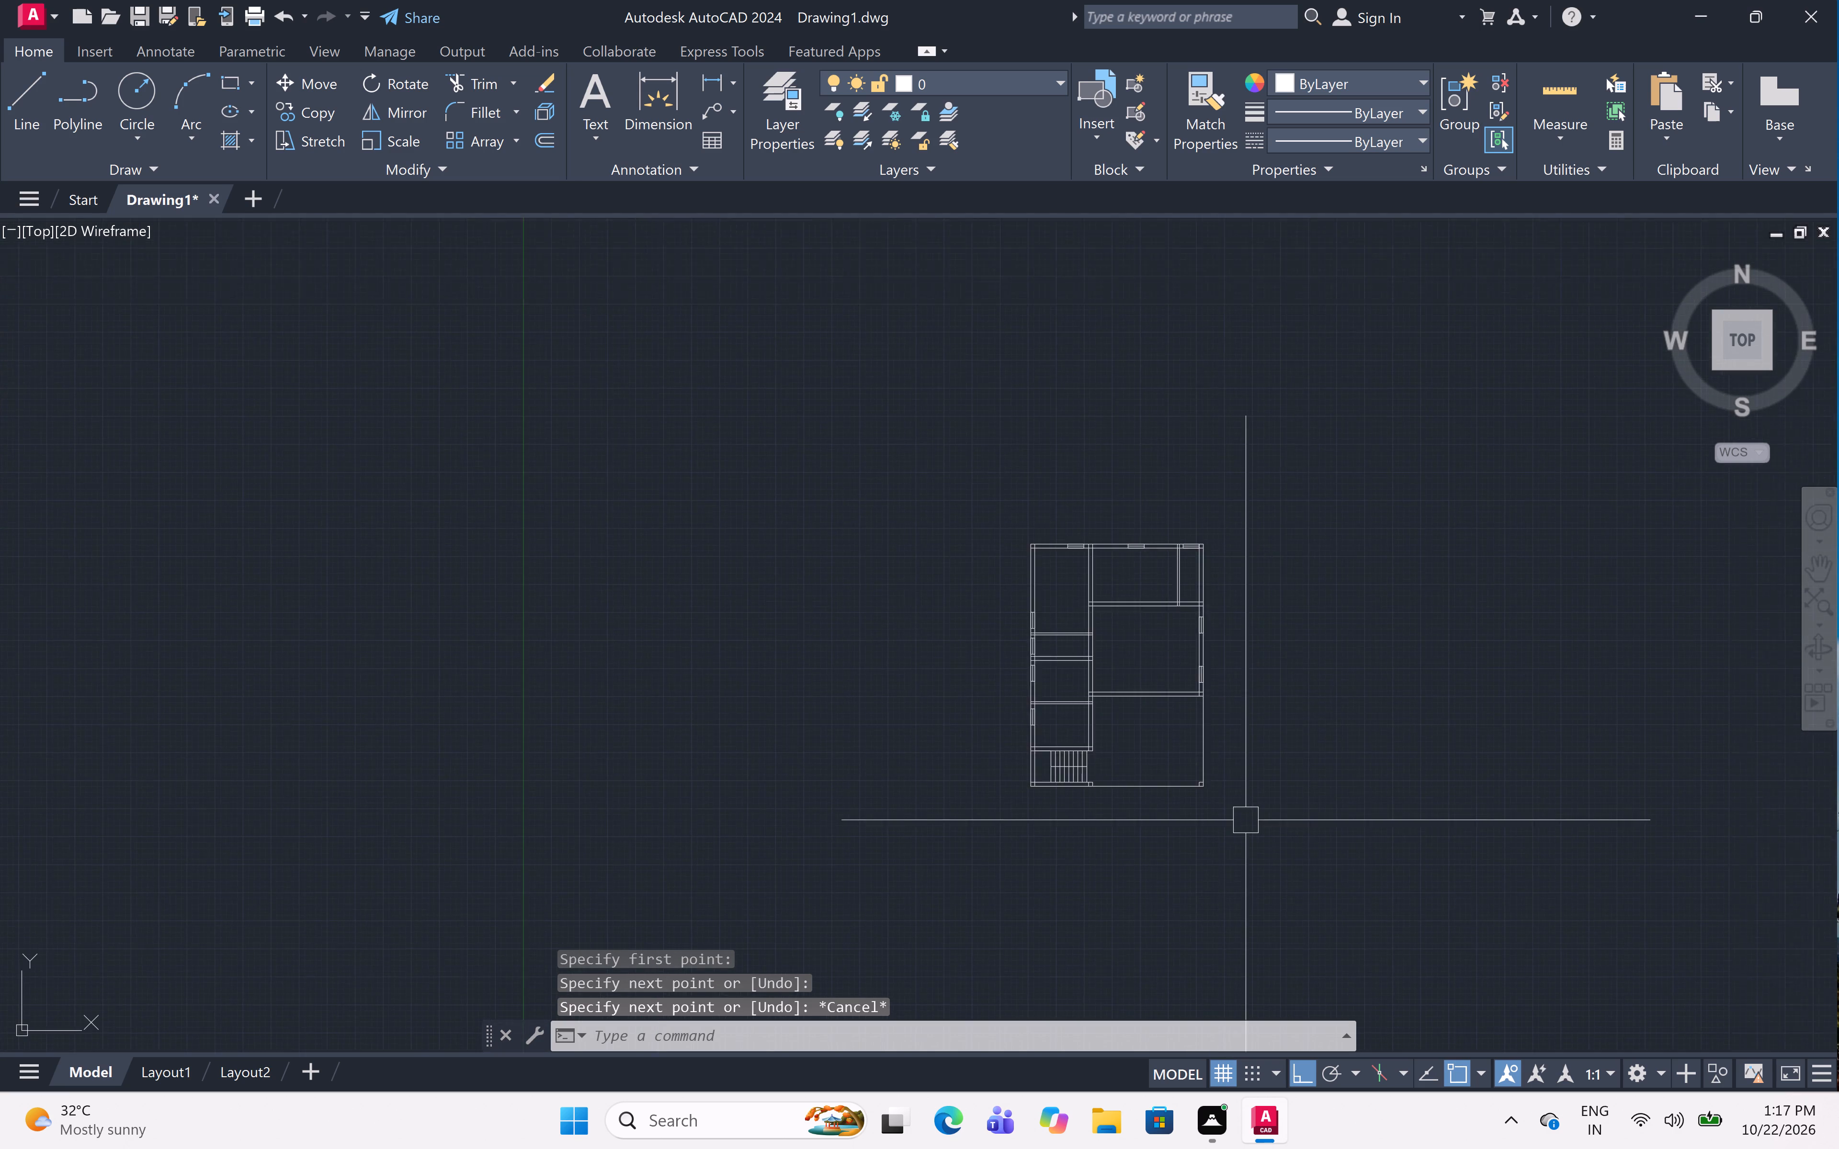
scroll(1246, 820, up, 1)
middle_drag(1246, 820, 1566, 972)
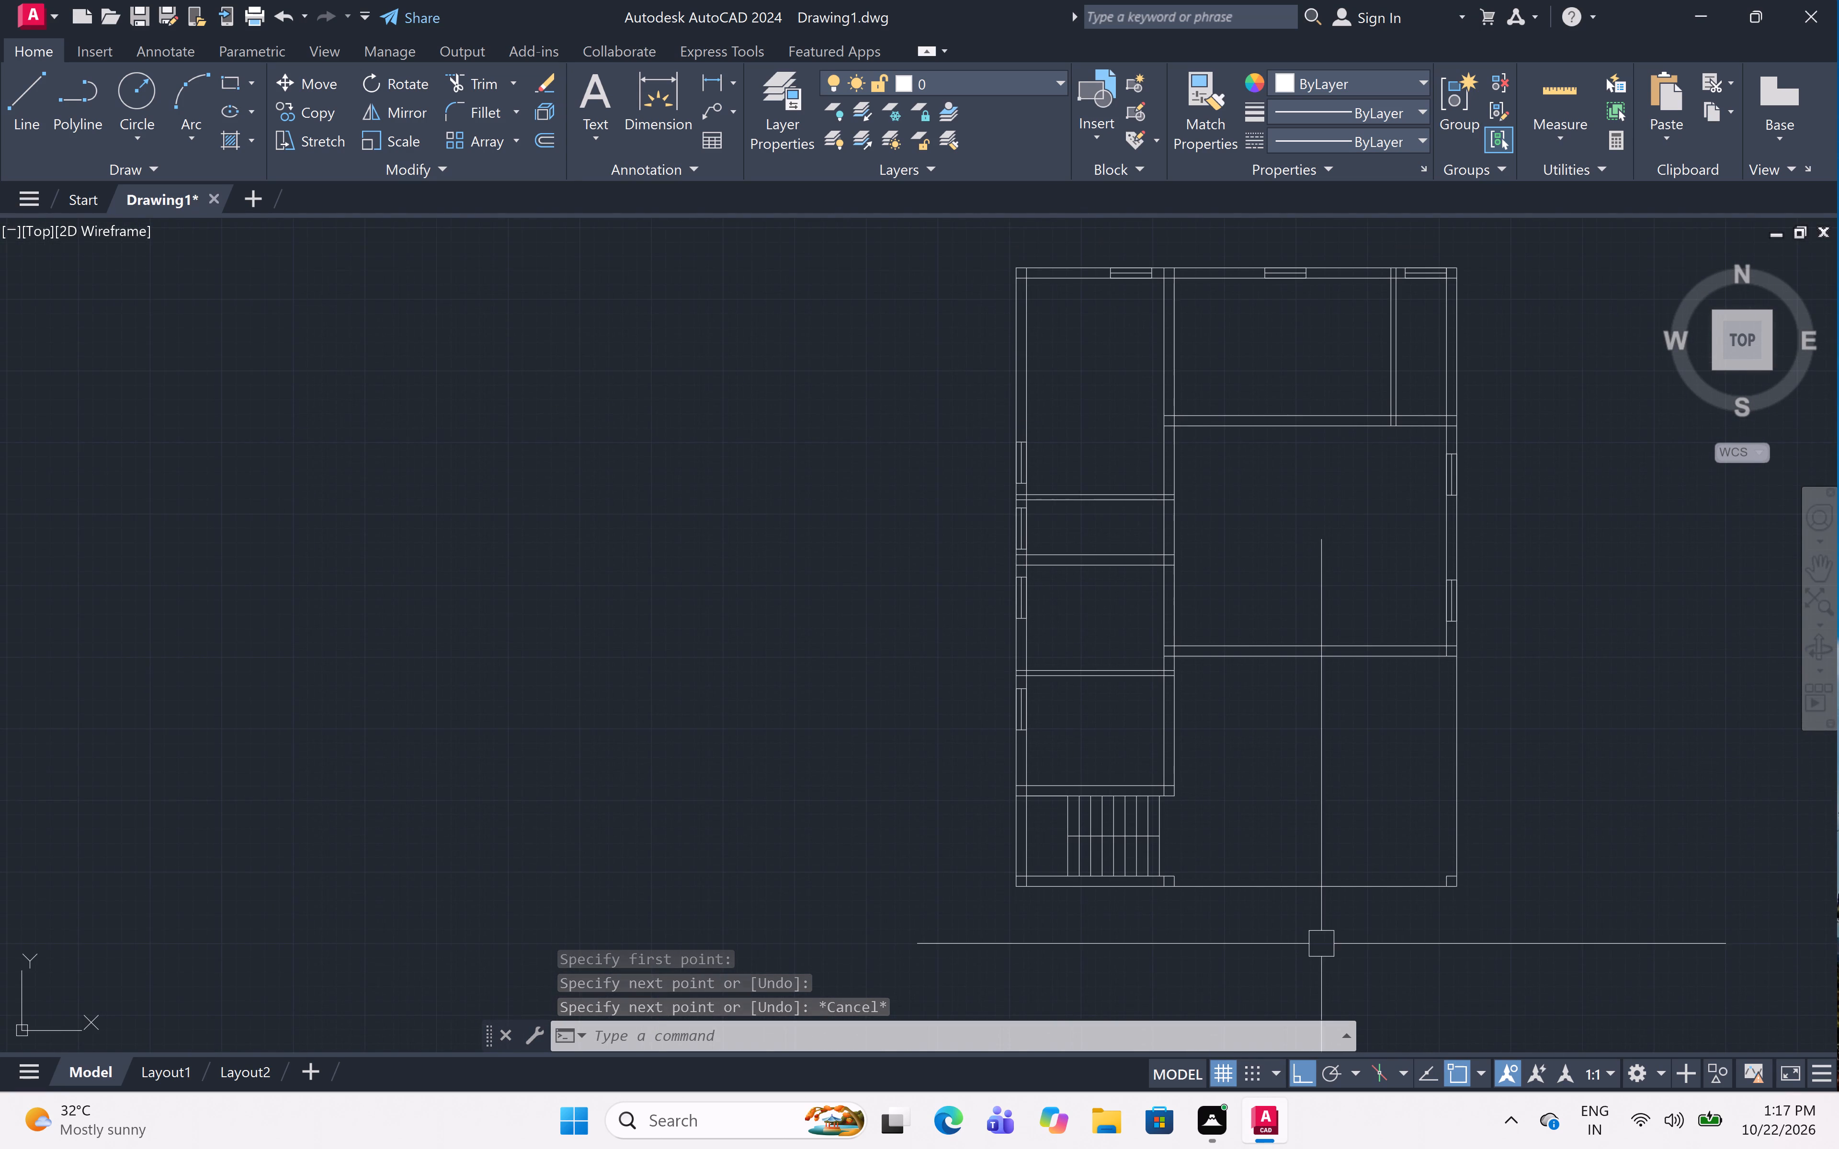
scroll(1197, 887, up, 2)
middle_drag(1197, 887, 1323, 706)
middle_click(1326, 701)
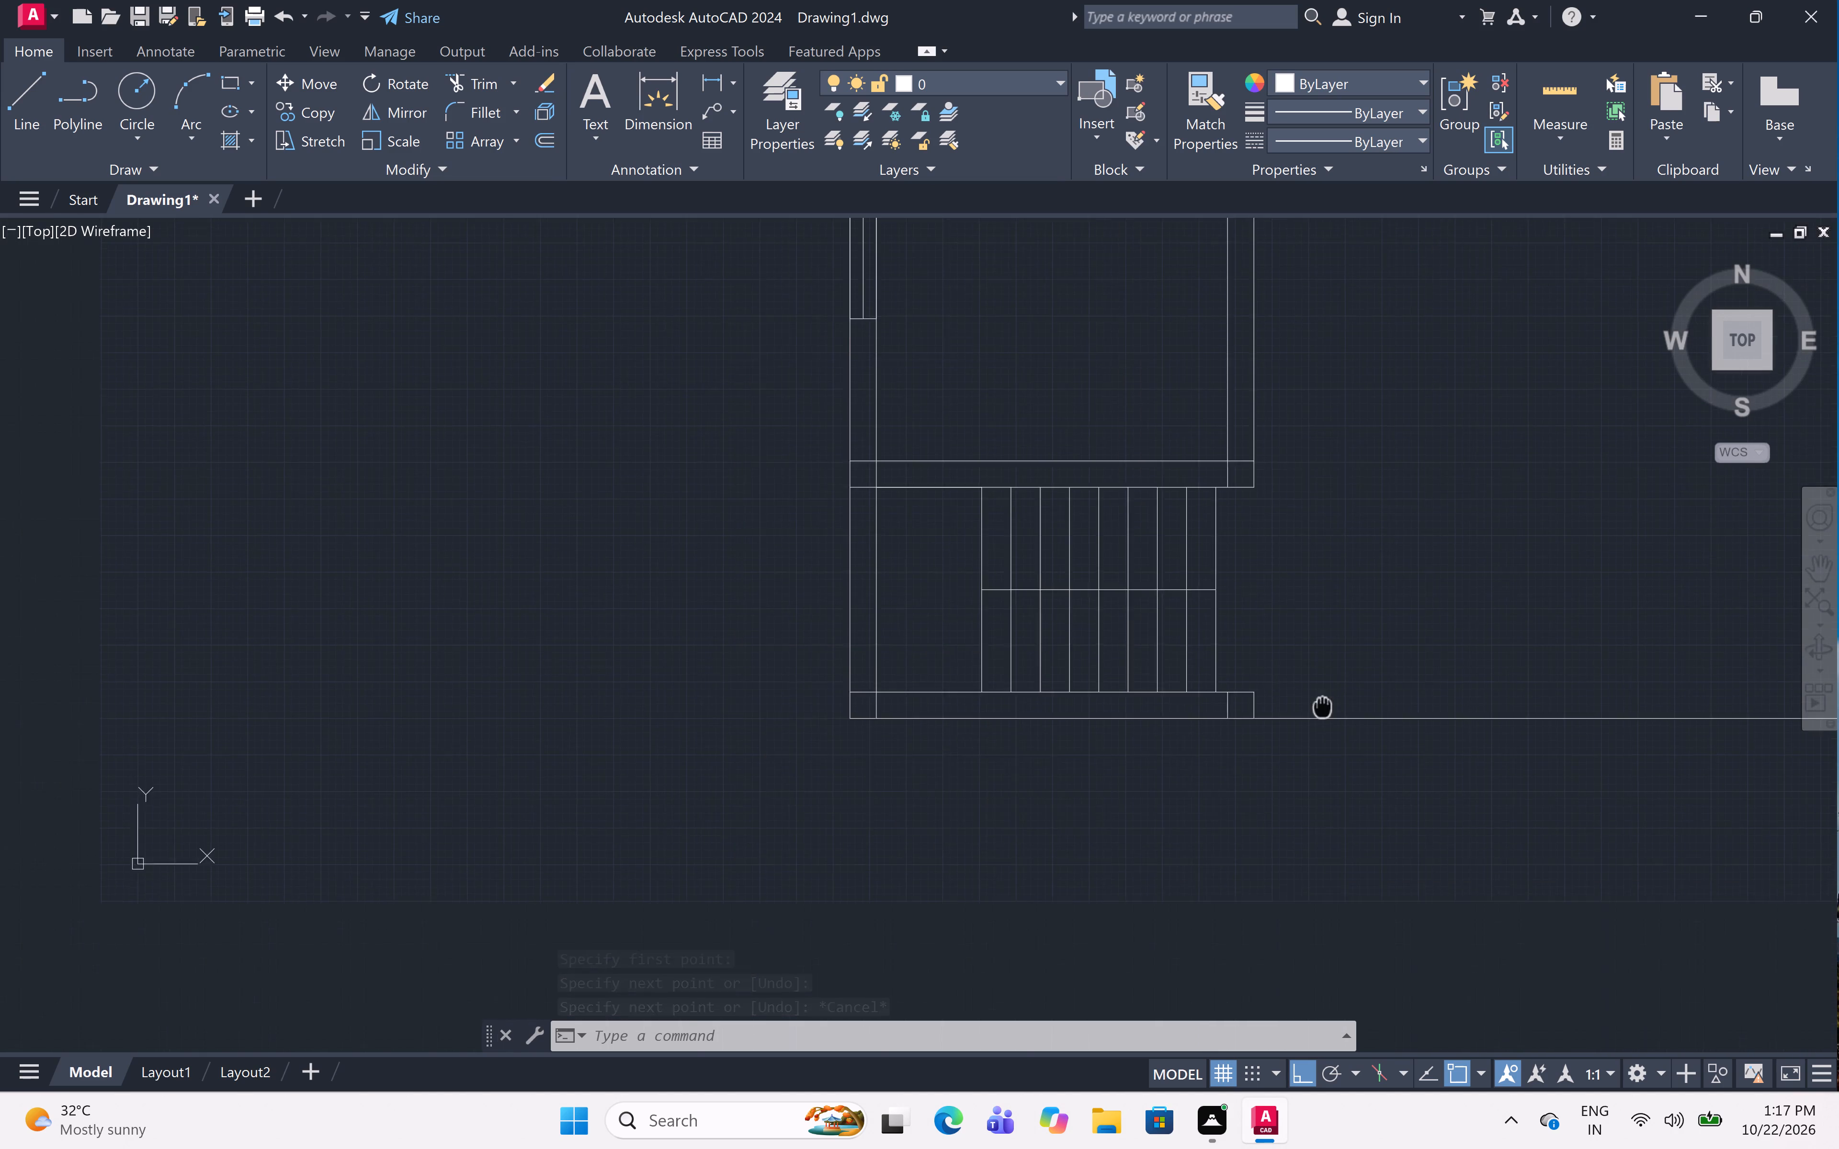
text(l)
key(space)
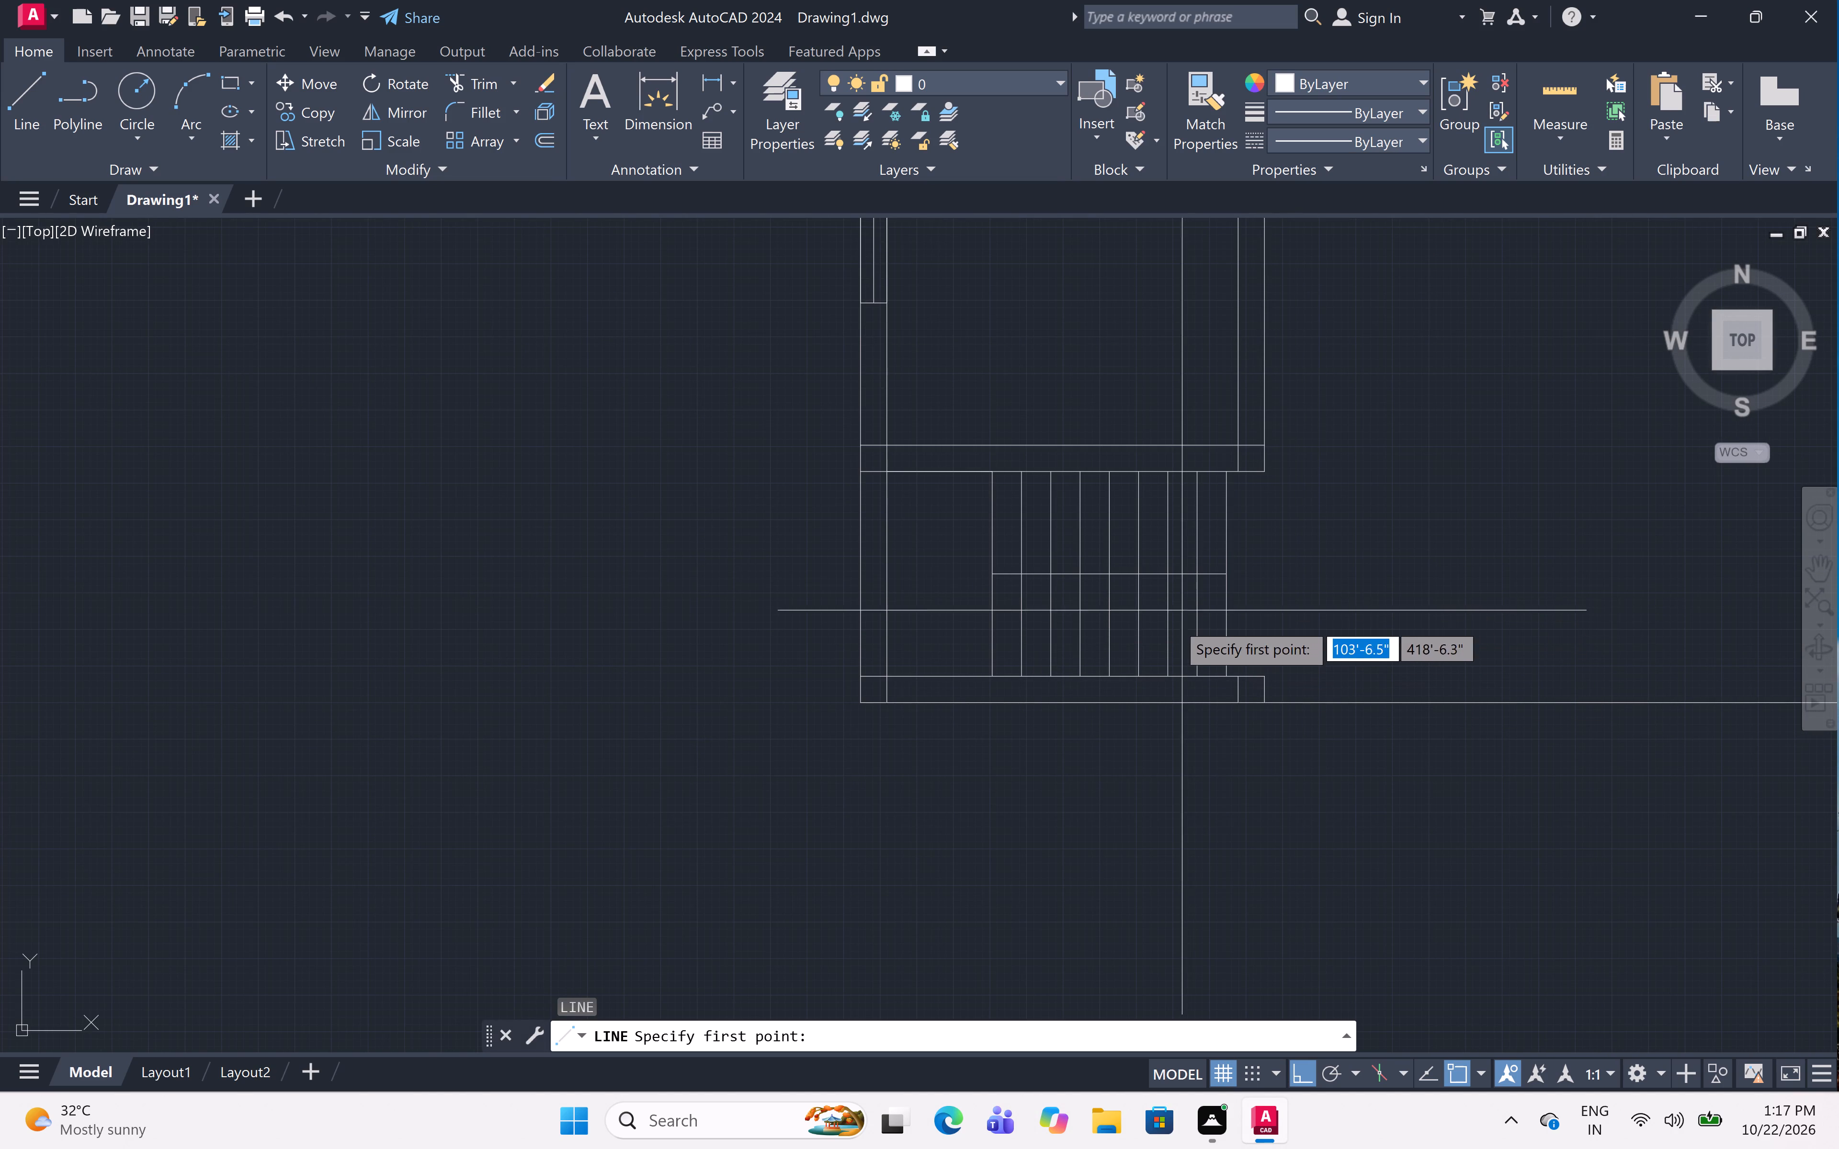
click(1194, 626)
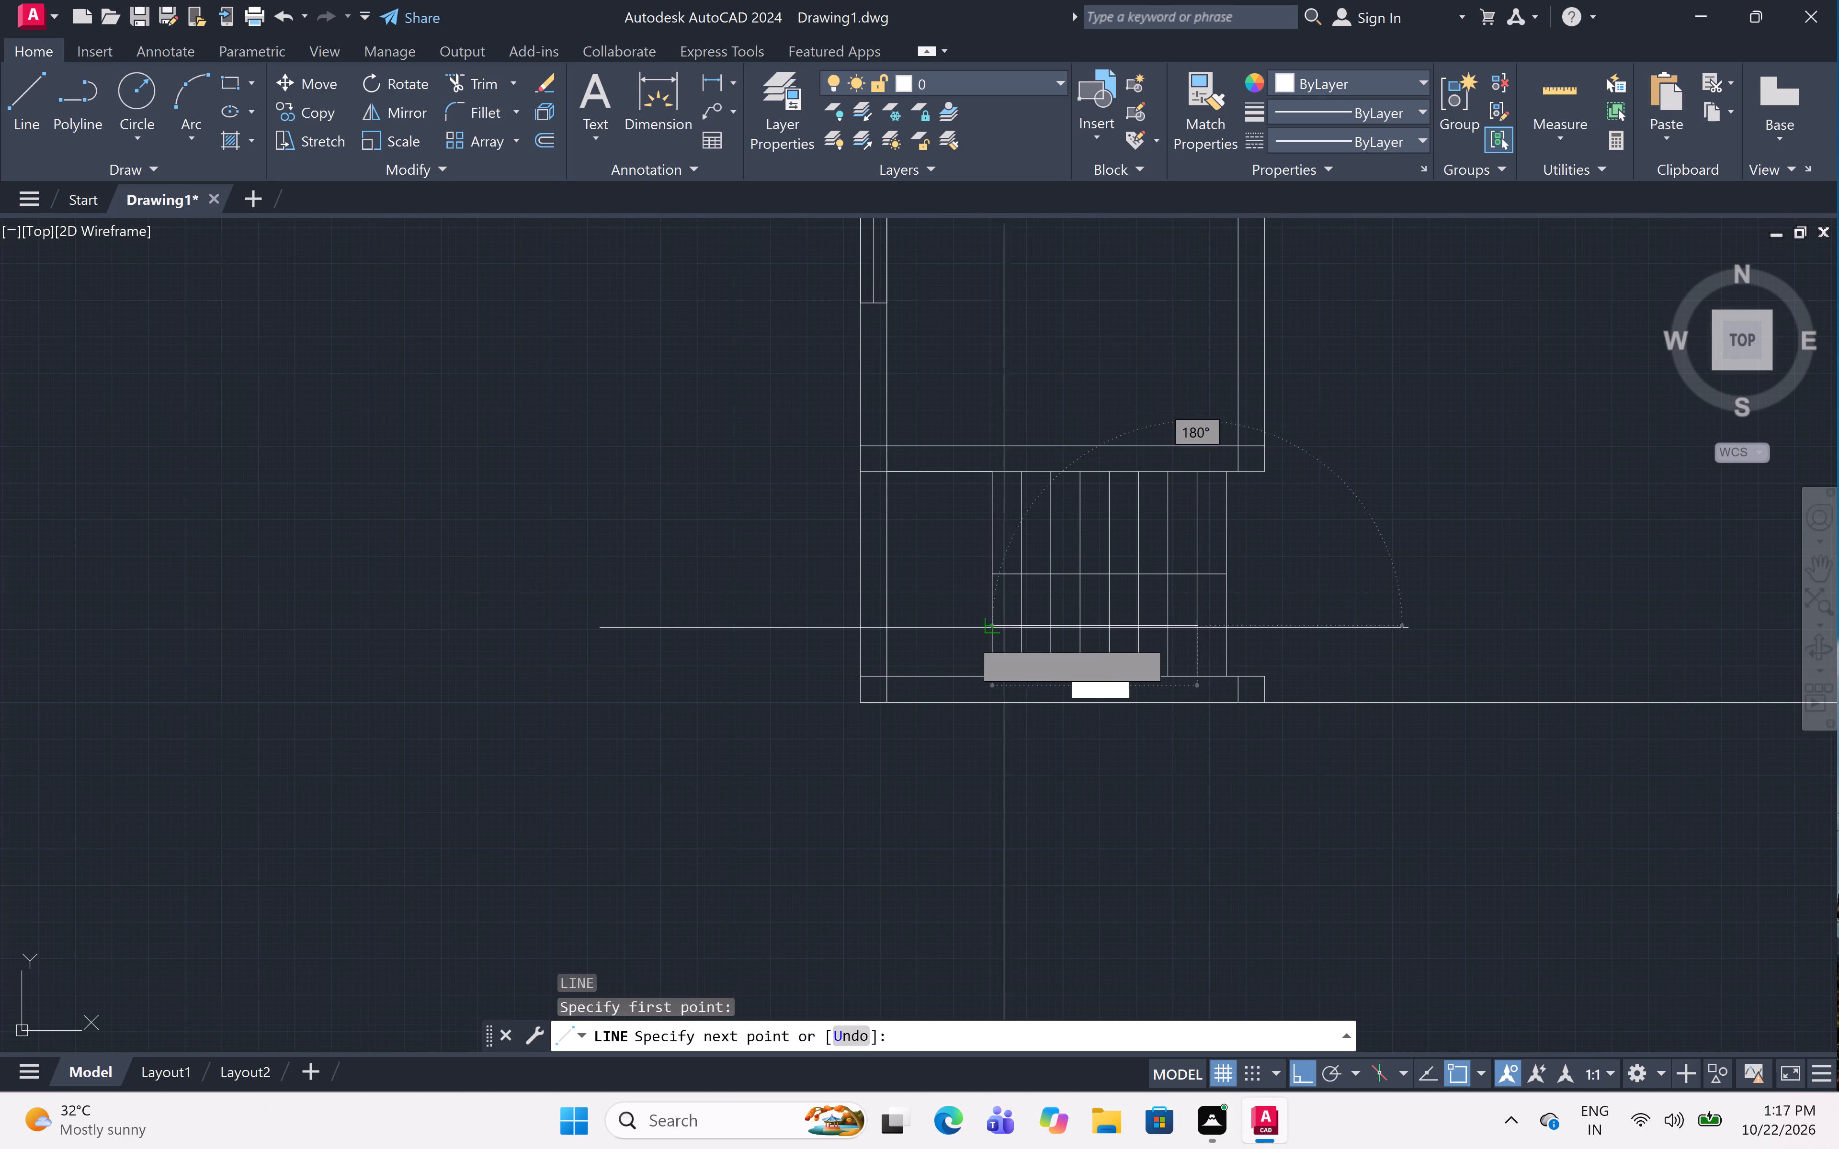
click(924, 634)
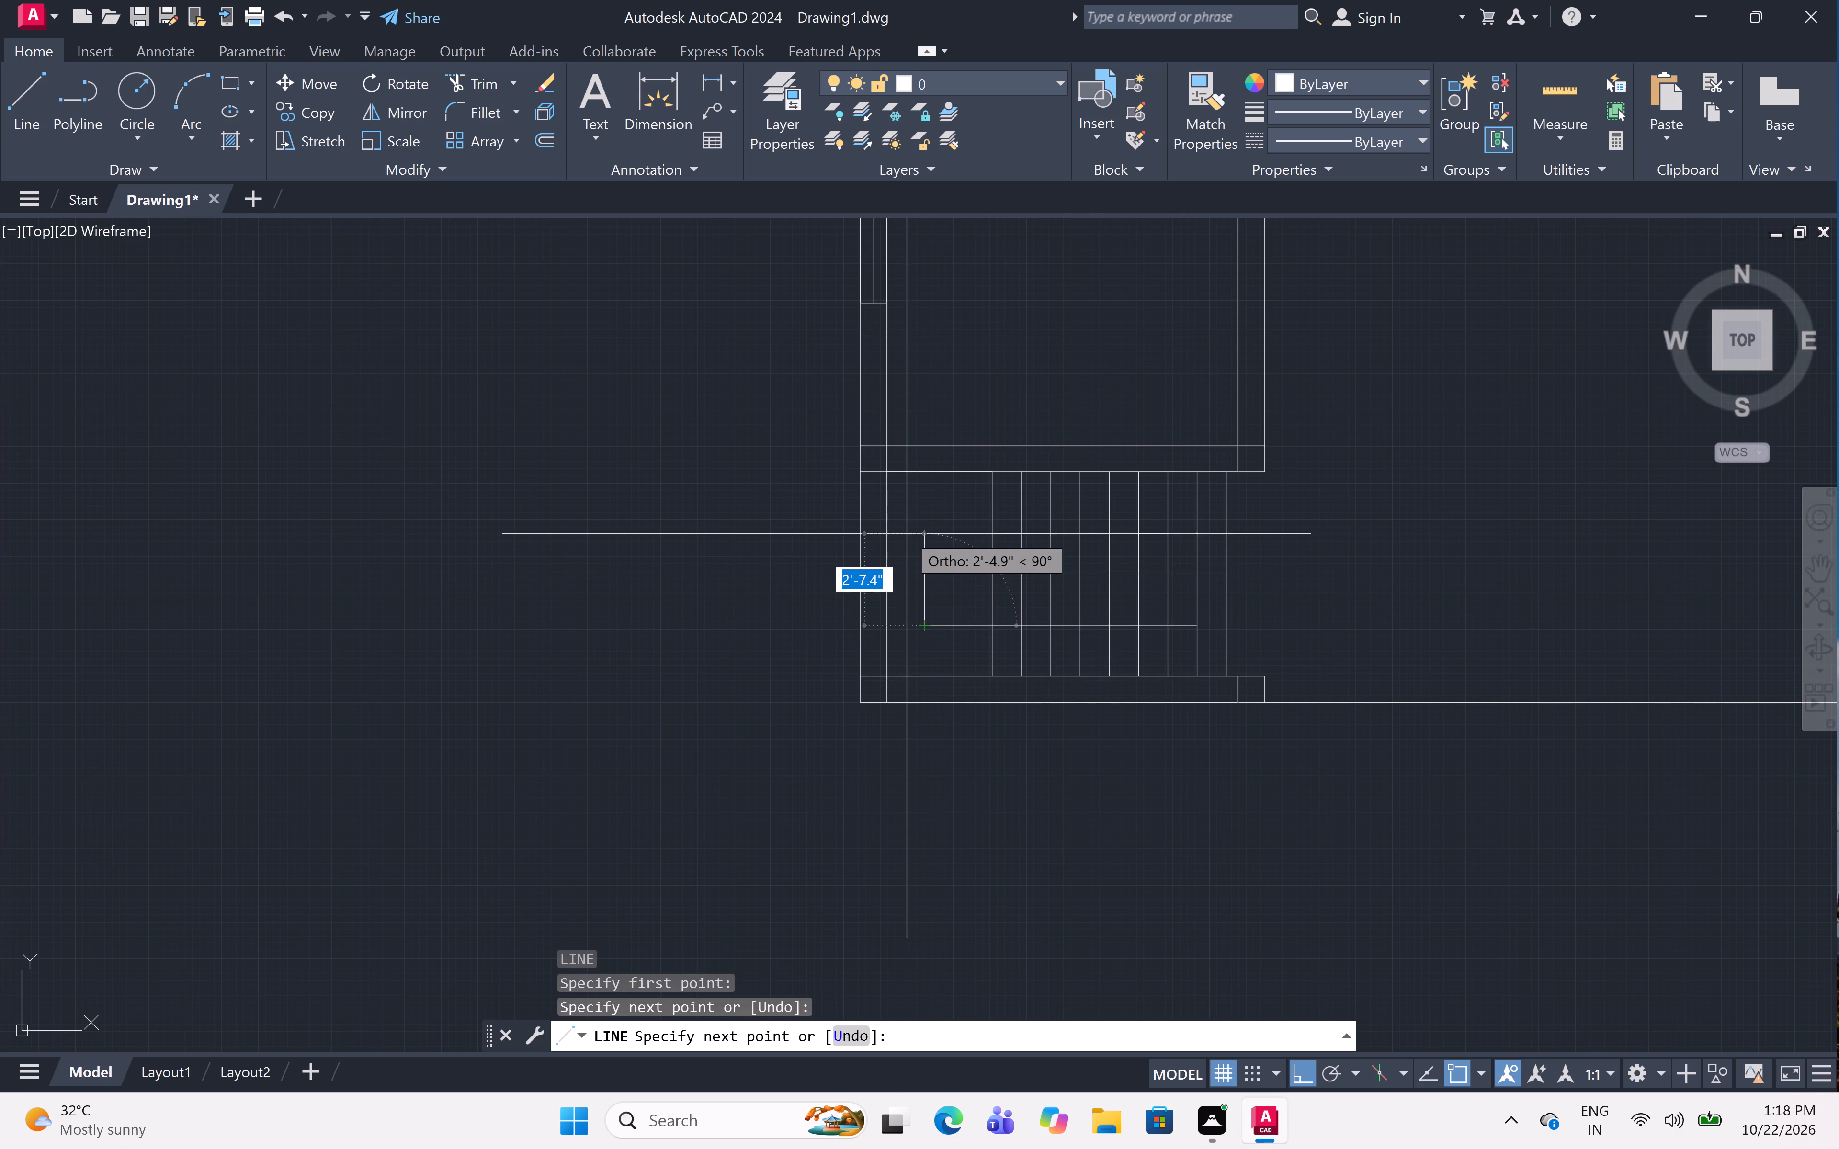
click(907, 521)
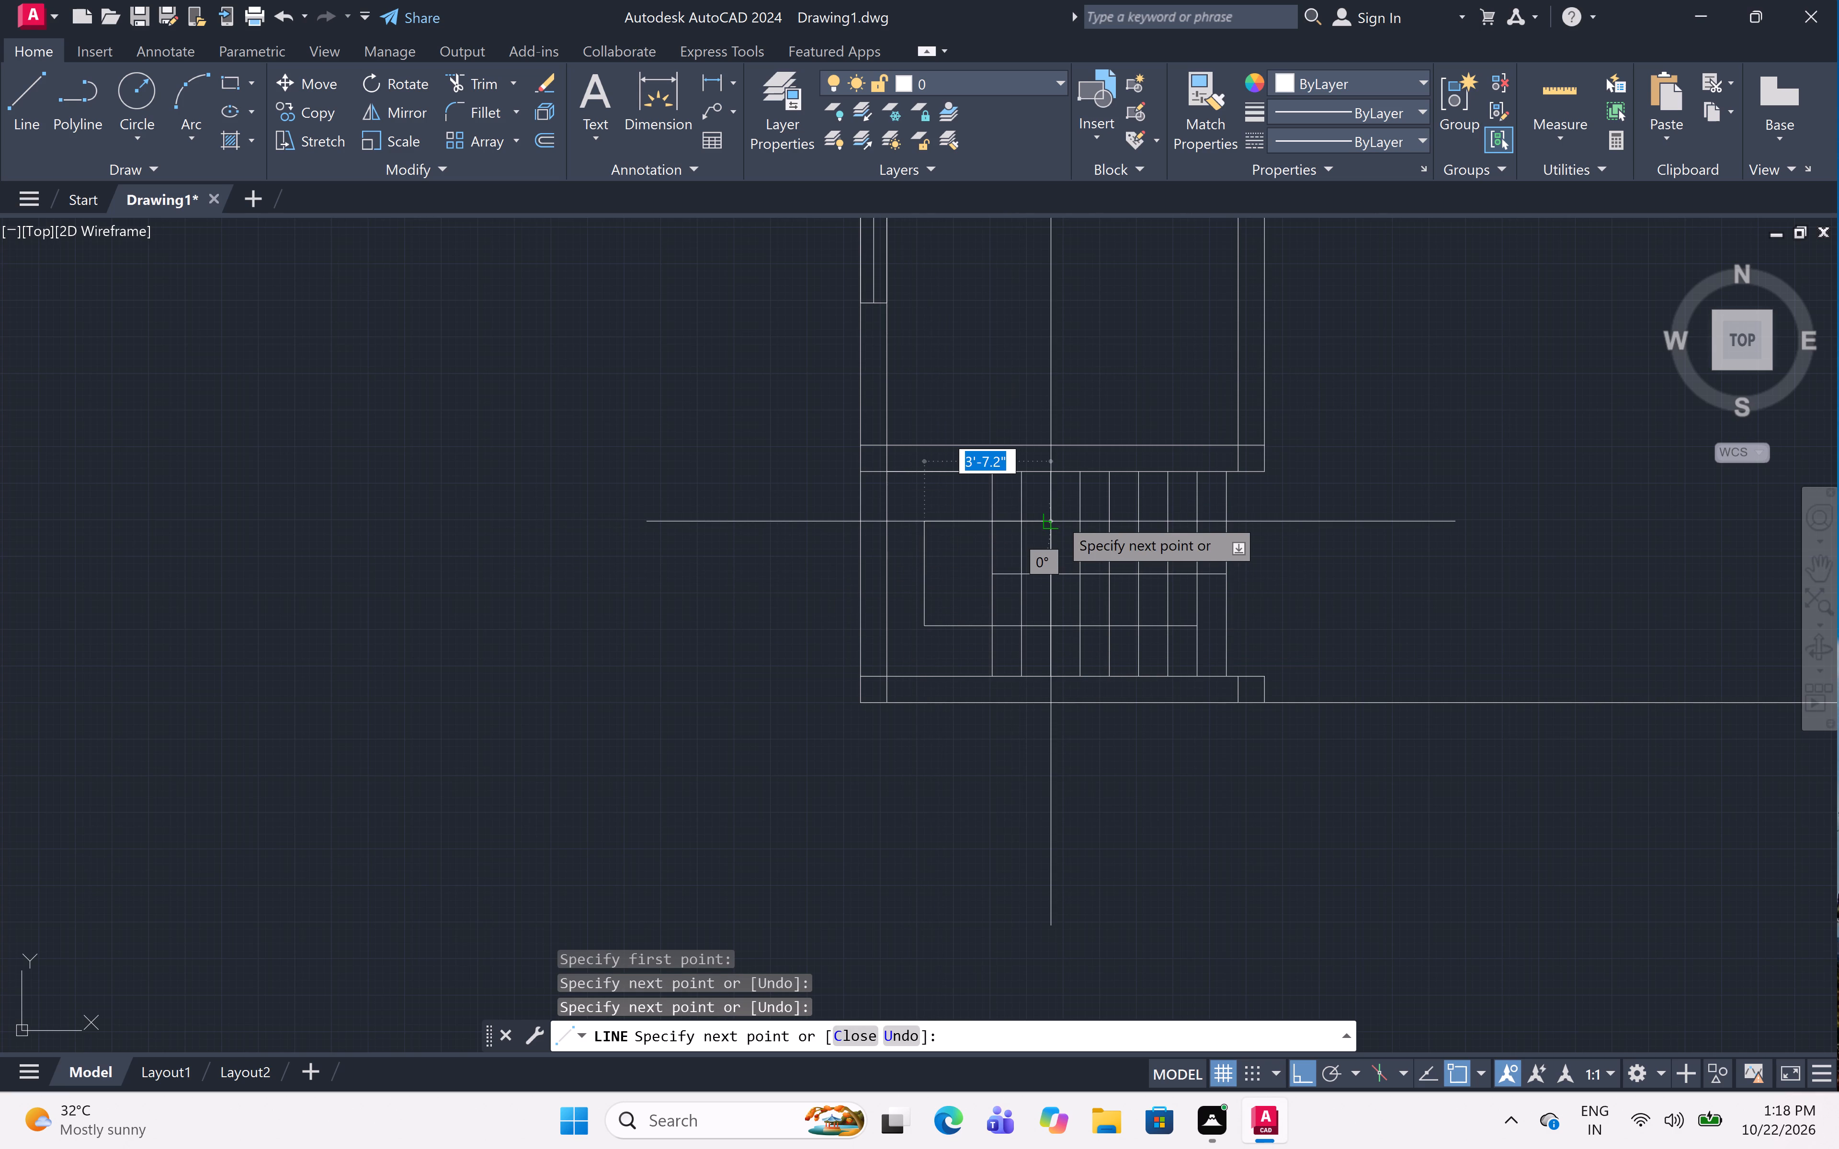
scroll(1130, 501, up, 2)
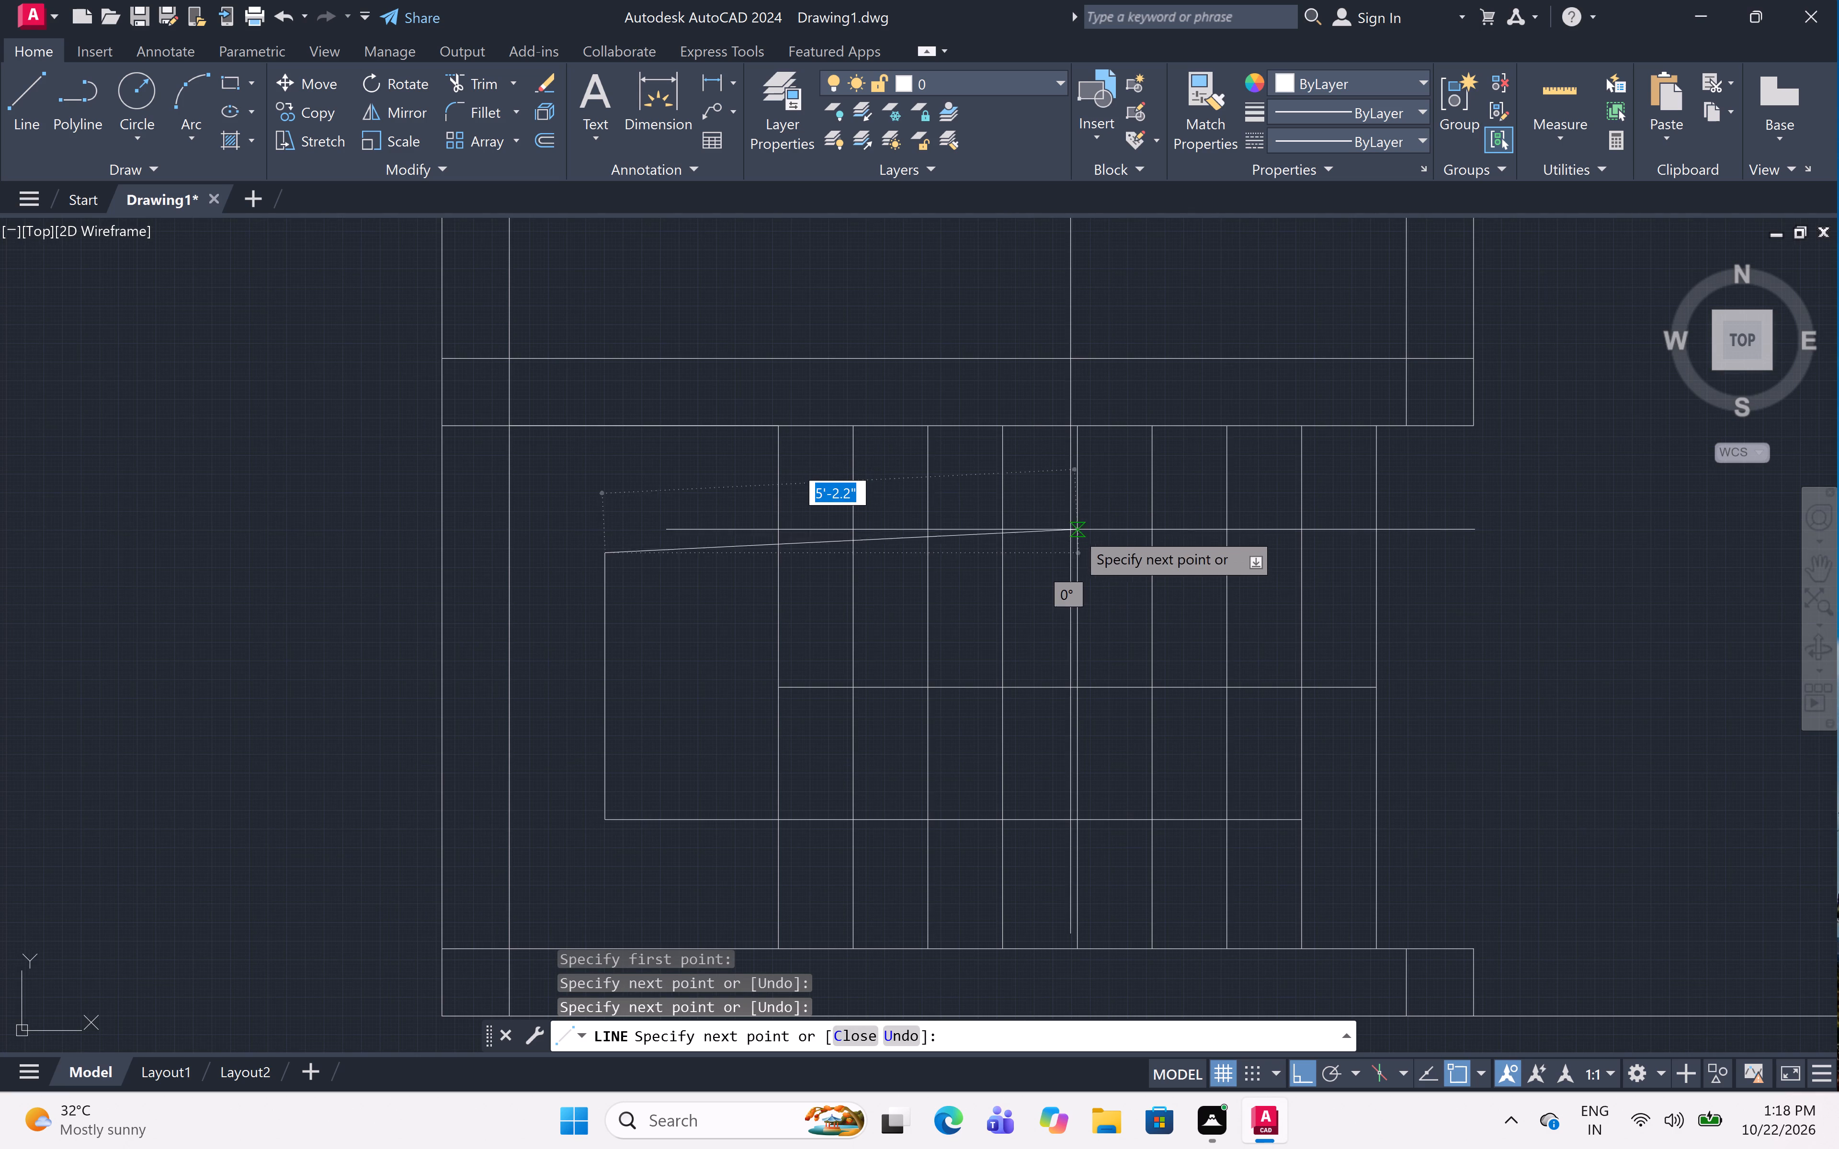
click(1081, 550)
Add an arrowhead to the direction line: 2" up, 4" down, with ortho off for slanted sides meeting on the following tread.
scroll(1074, 506, up, 1)
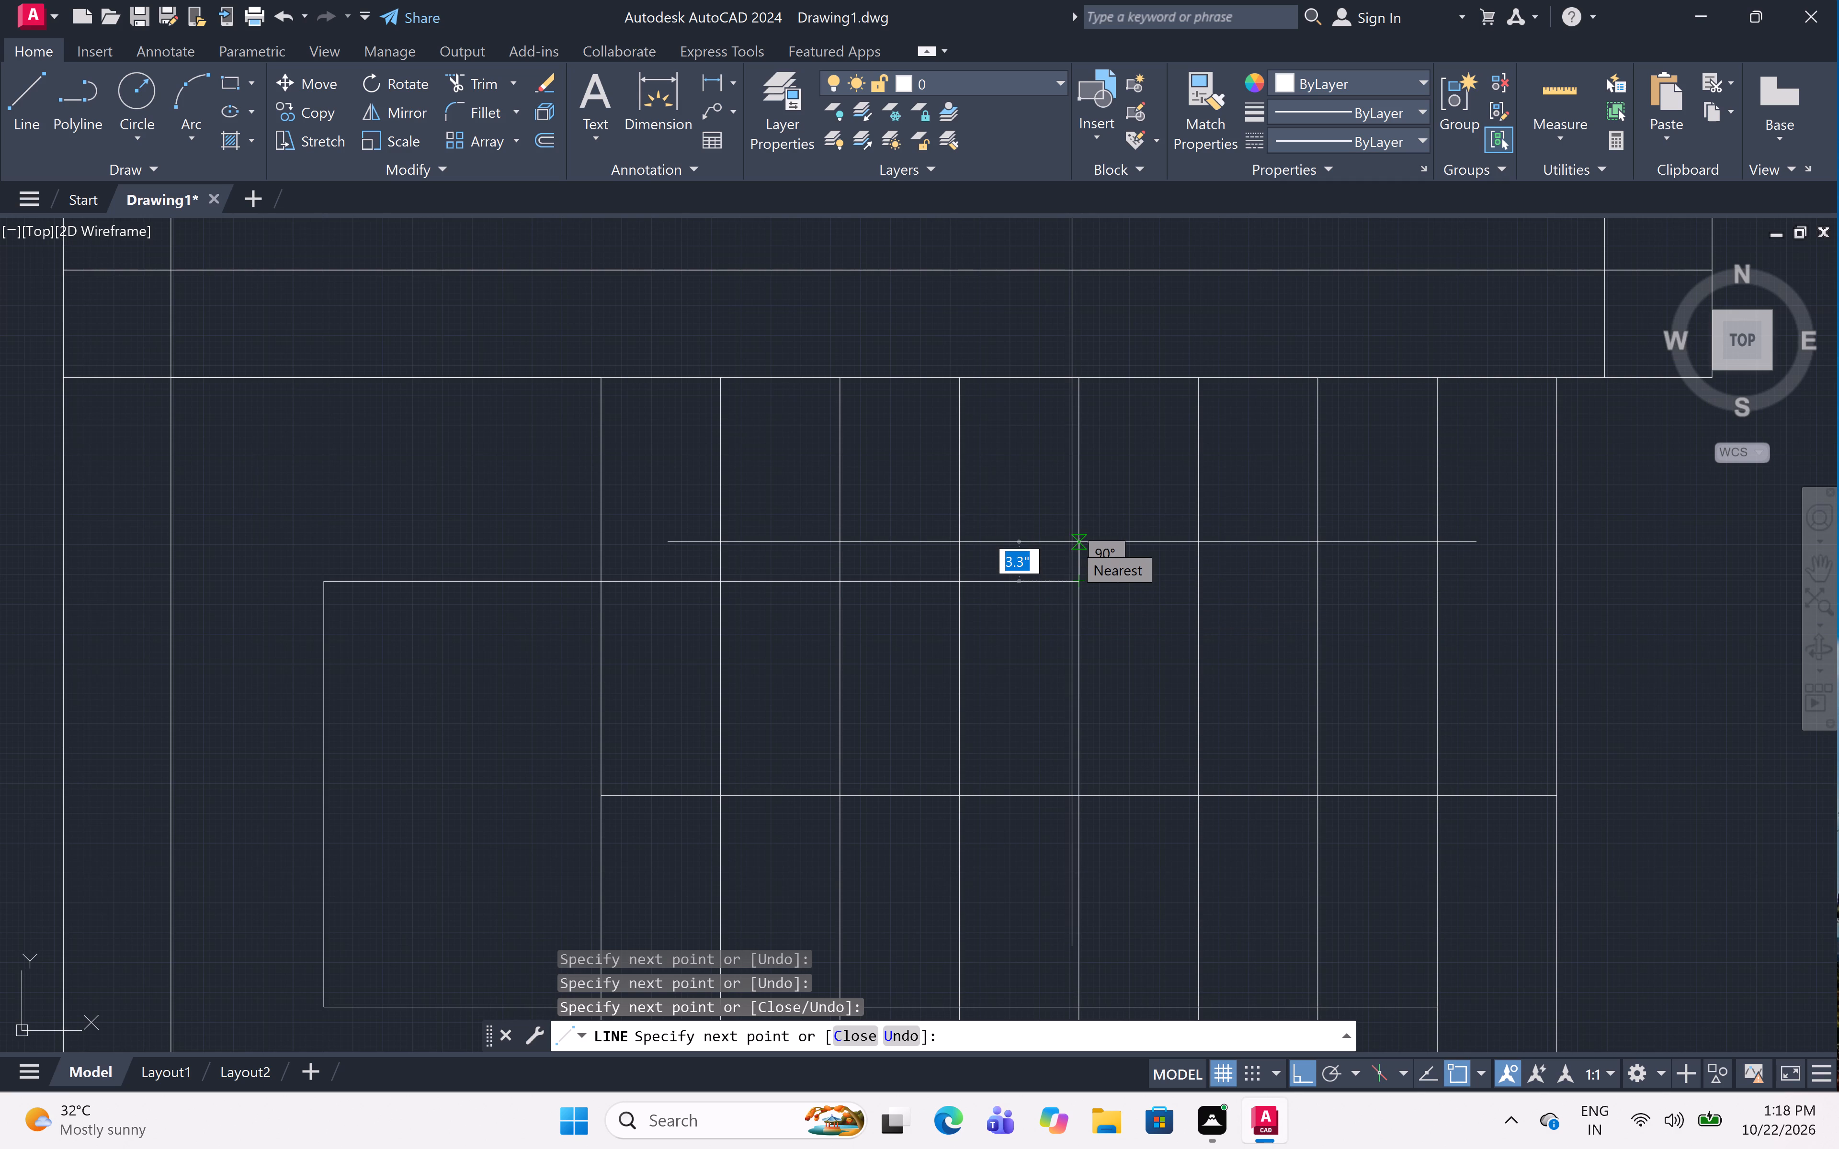
key(2)
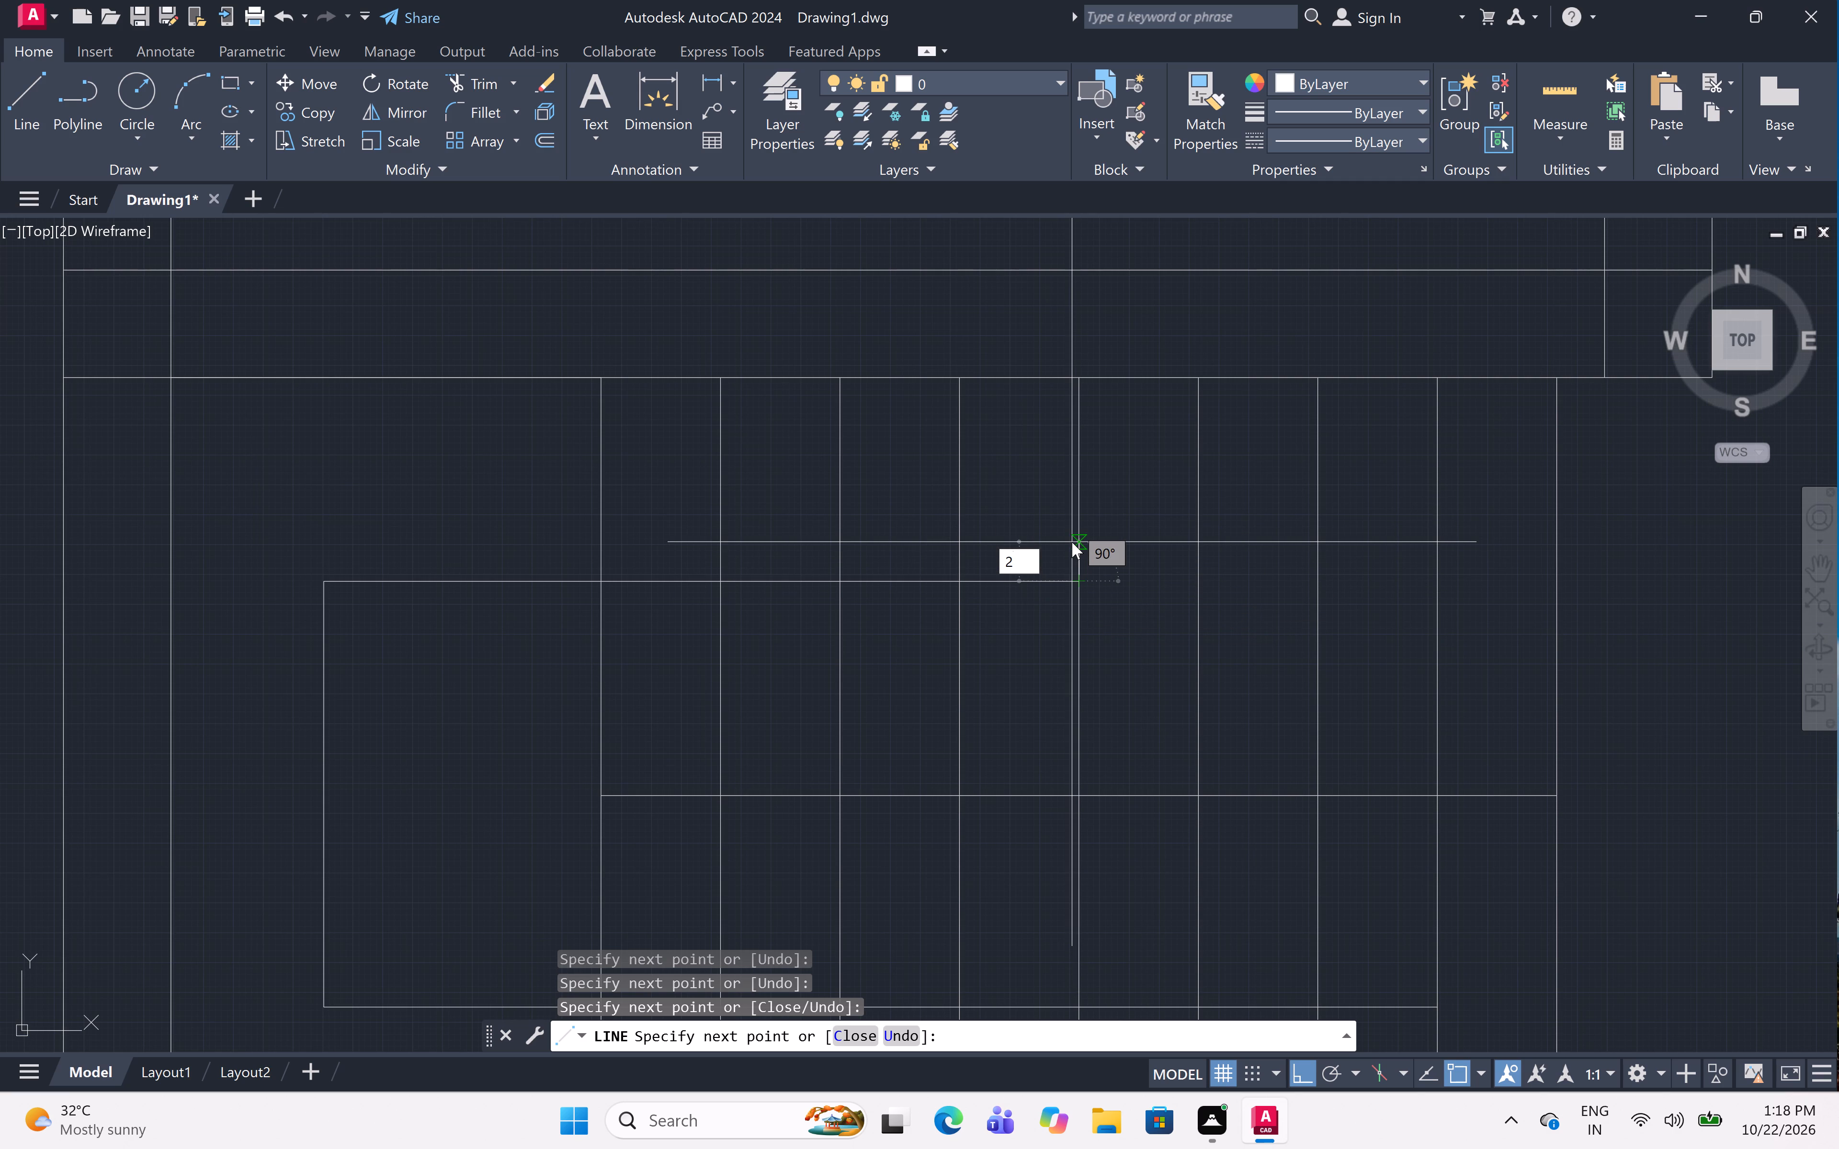
text(")
key(space)
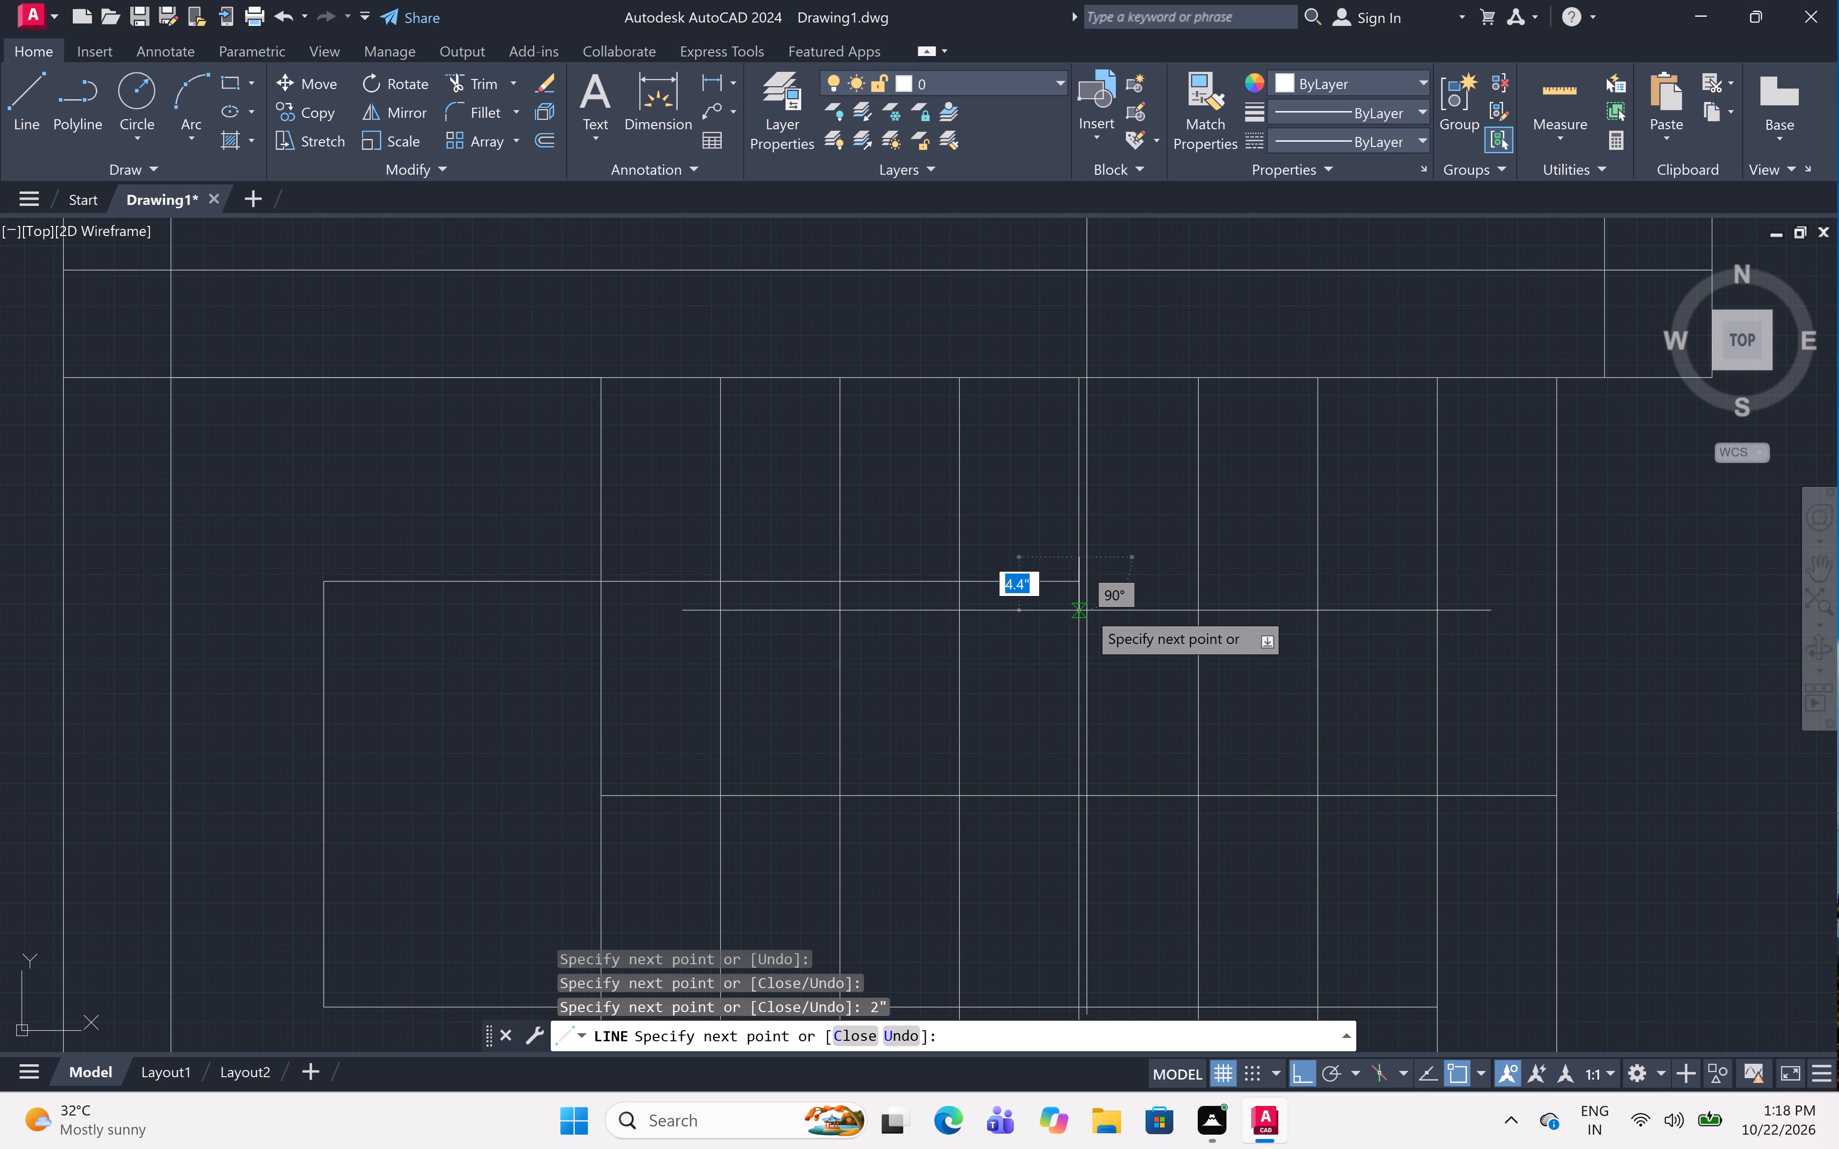
key(4)
key(shift+quotedbl)
key(space)
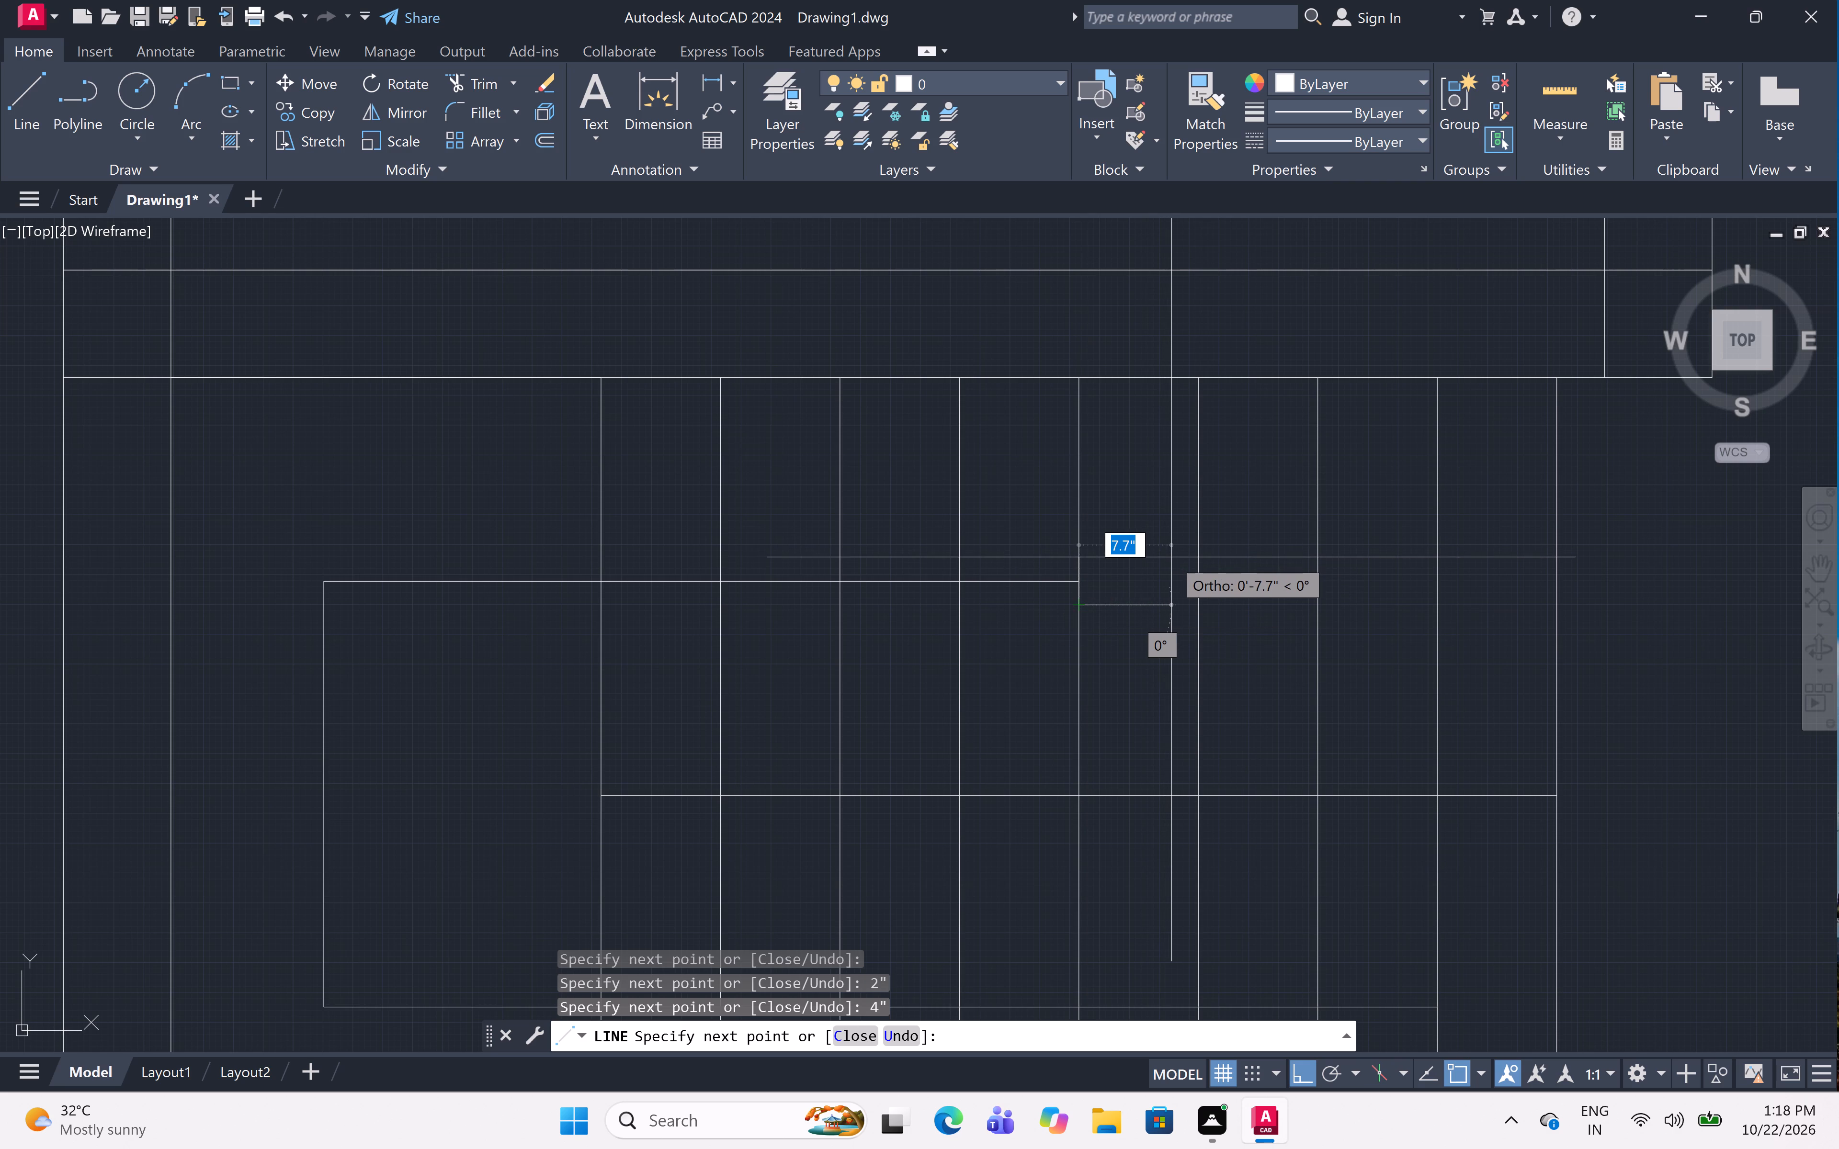
key(F8)
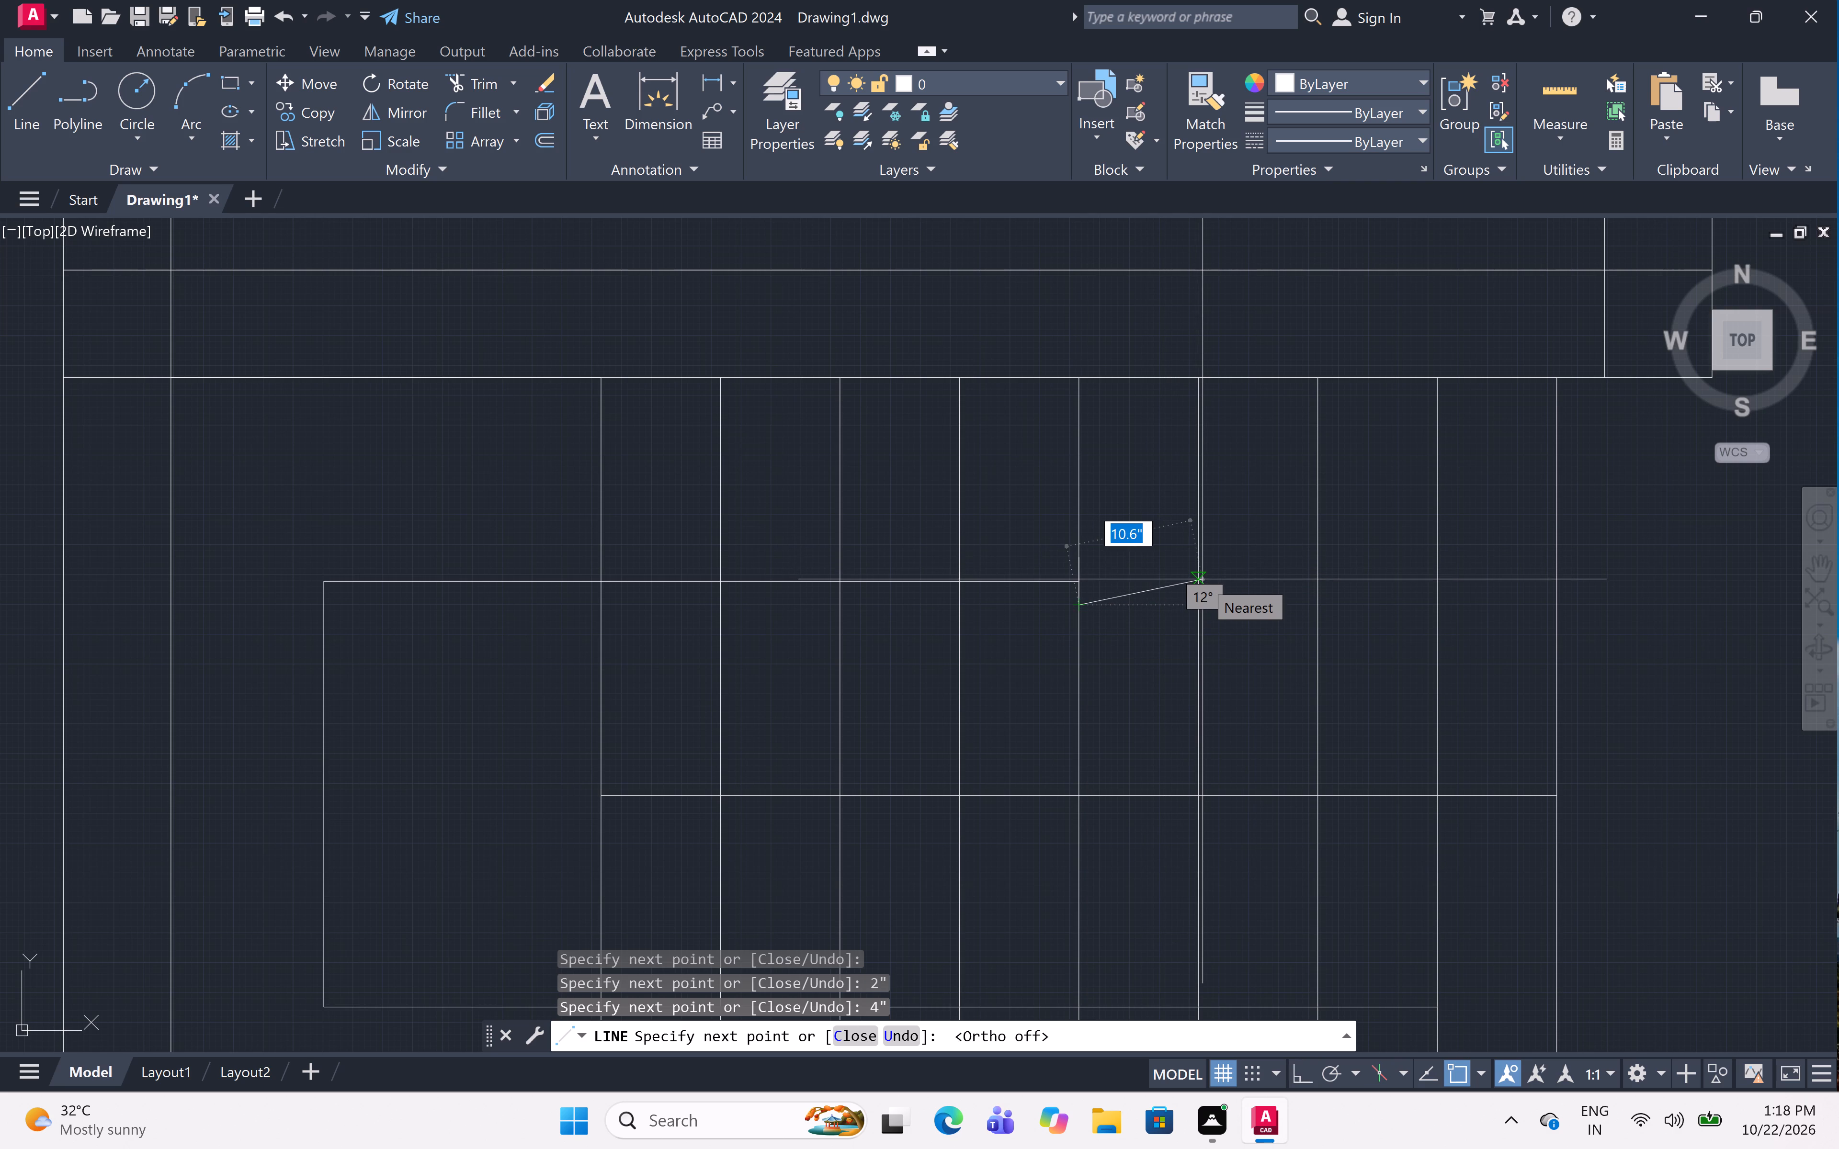
click(1203, 582)
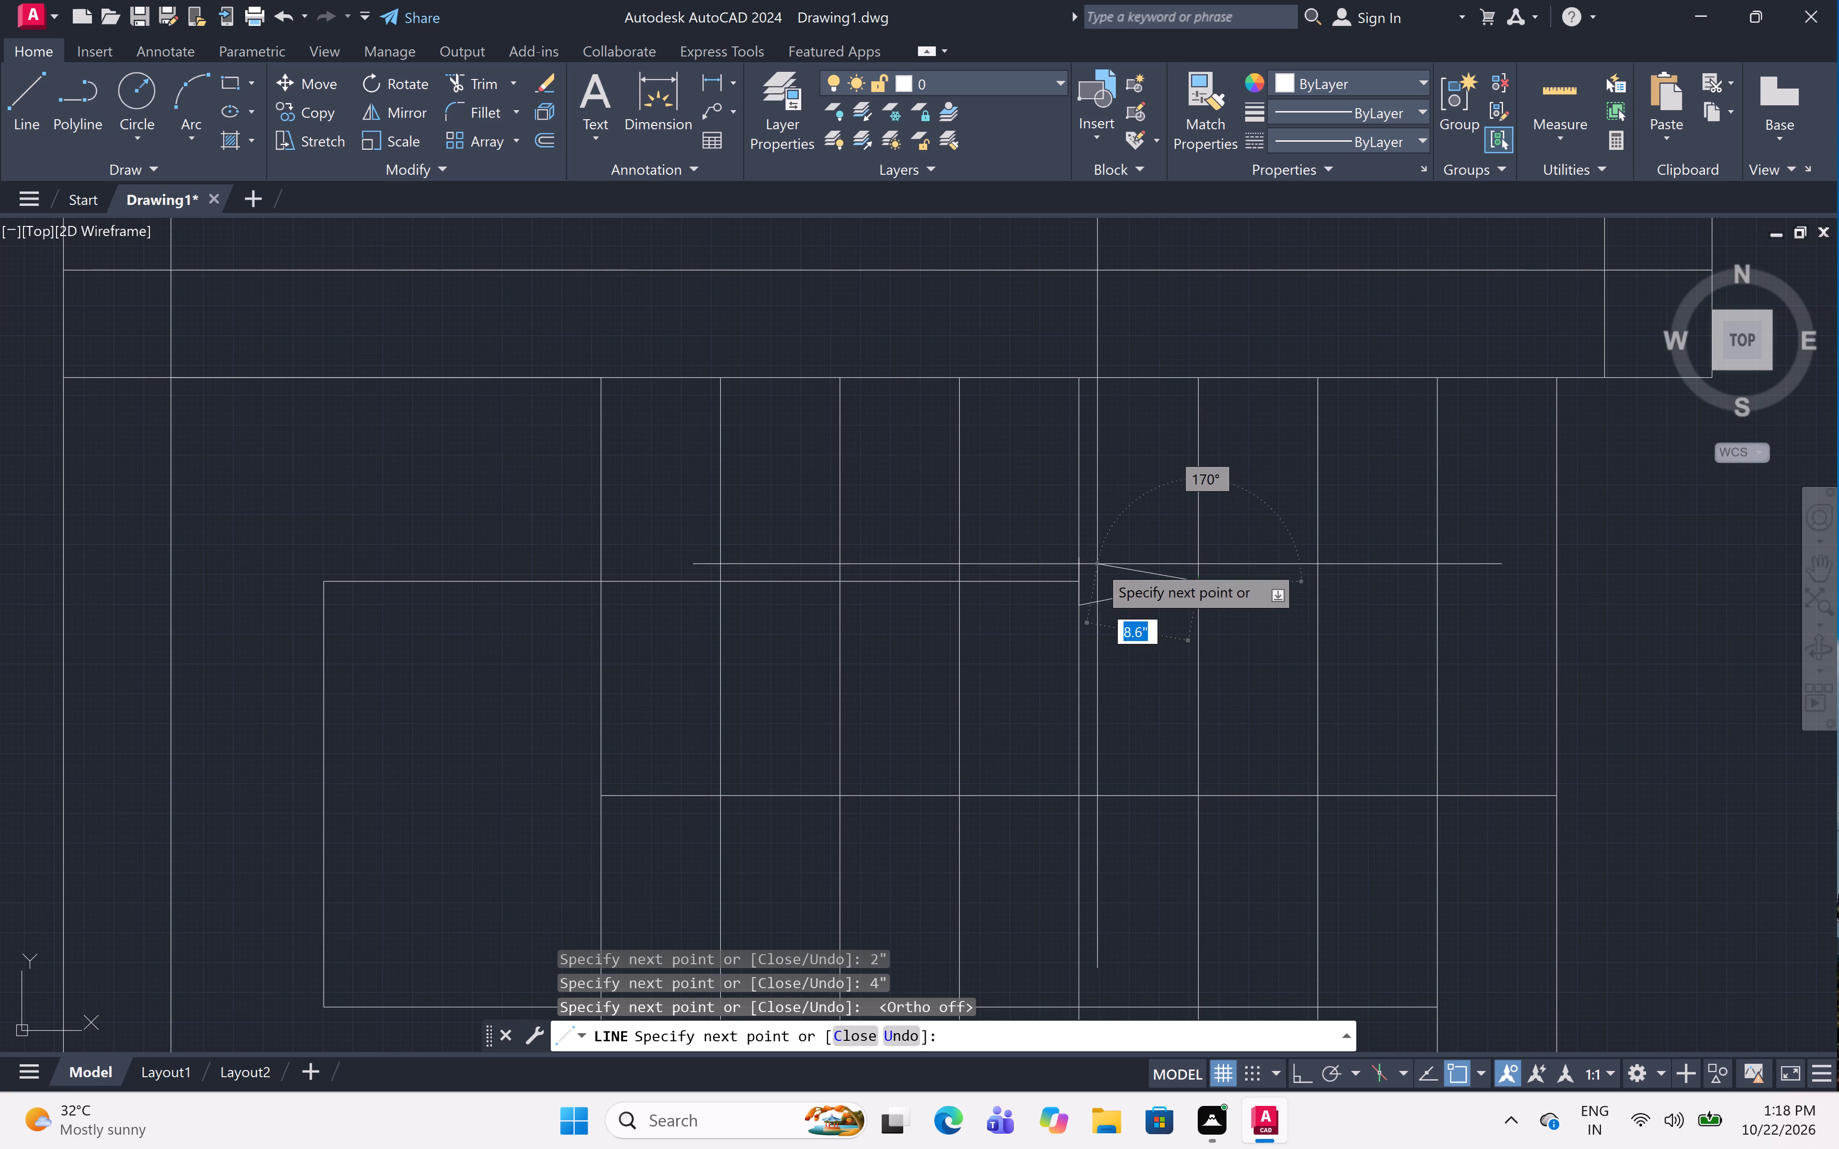
click(1076, 558)
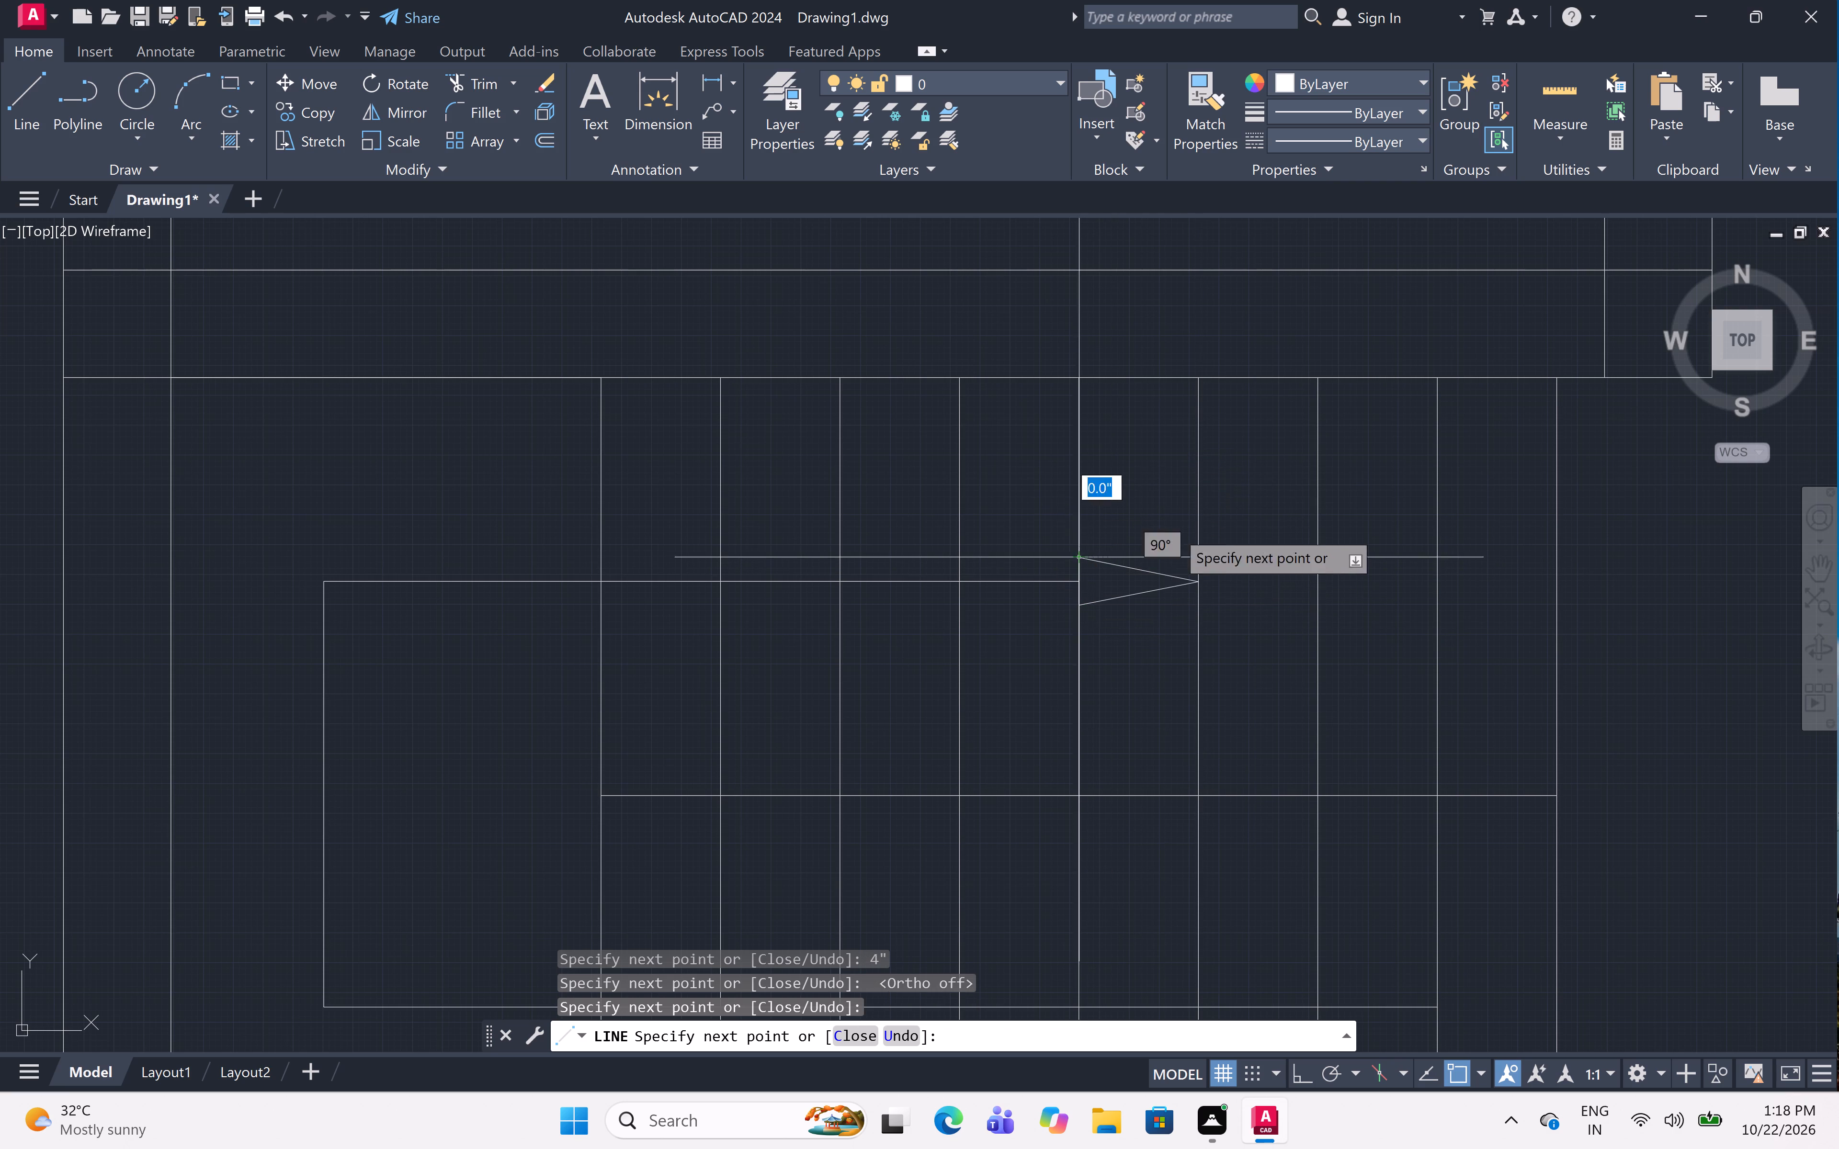
key(Escape)
Outline a 3' door opening in the wall between the top-left room and the central room, level with the left-wall window.
scroll(1184, 553, down, 4)
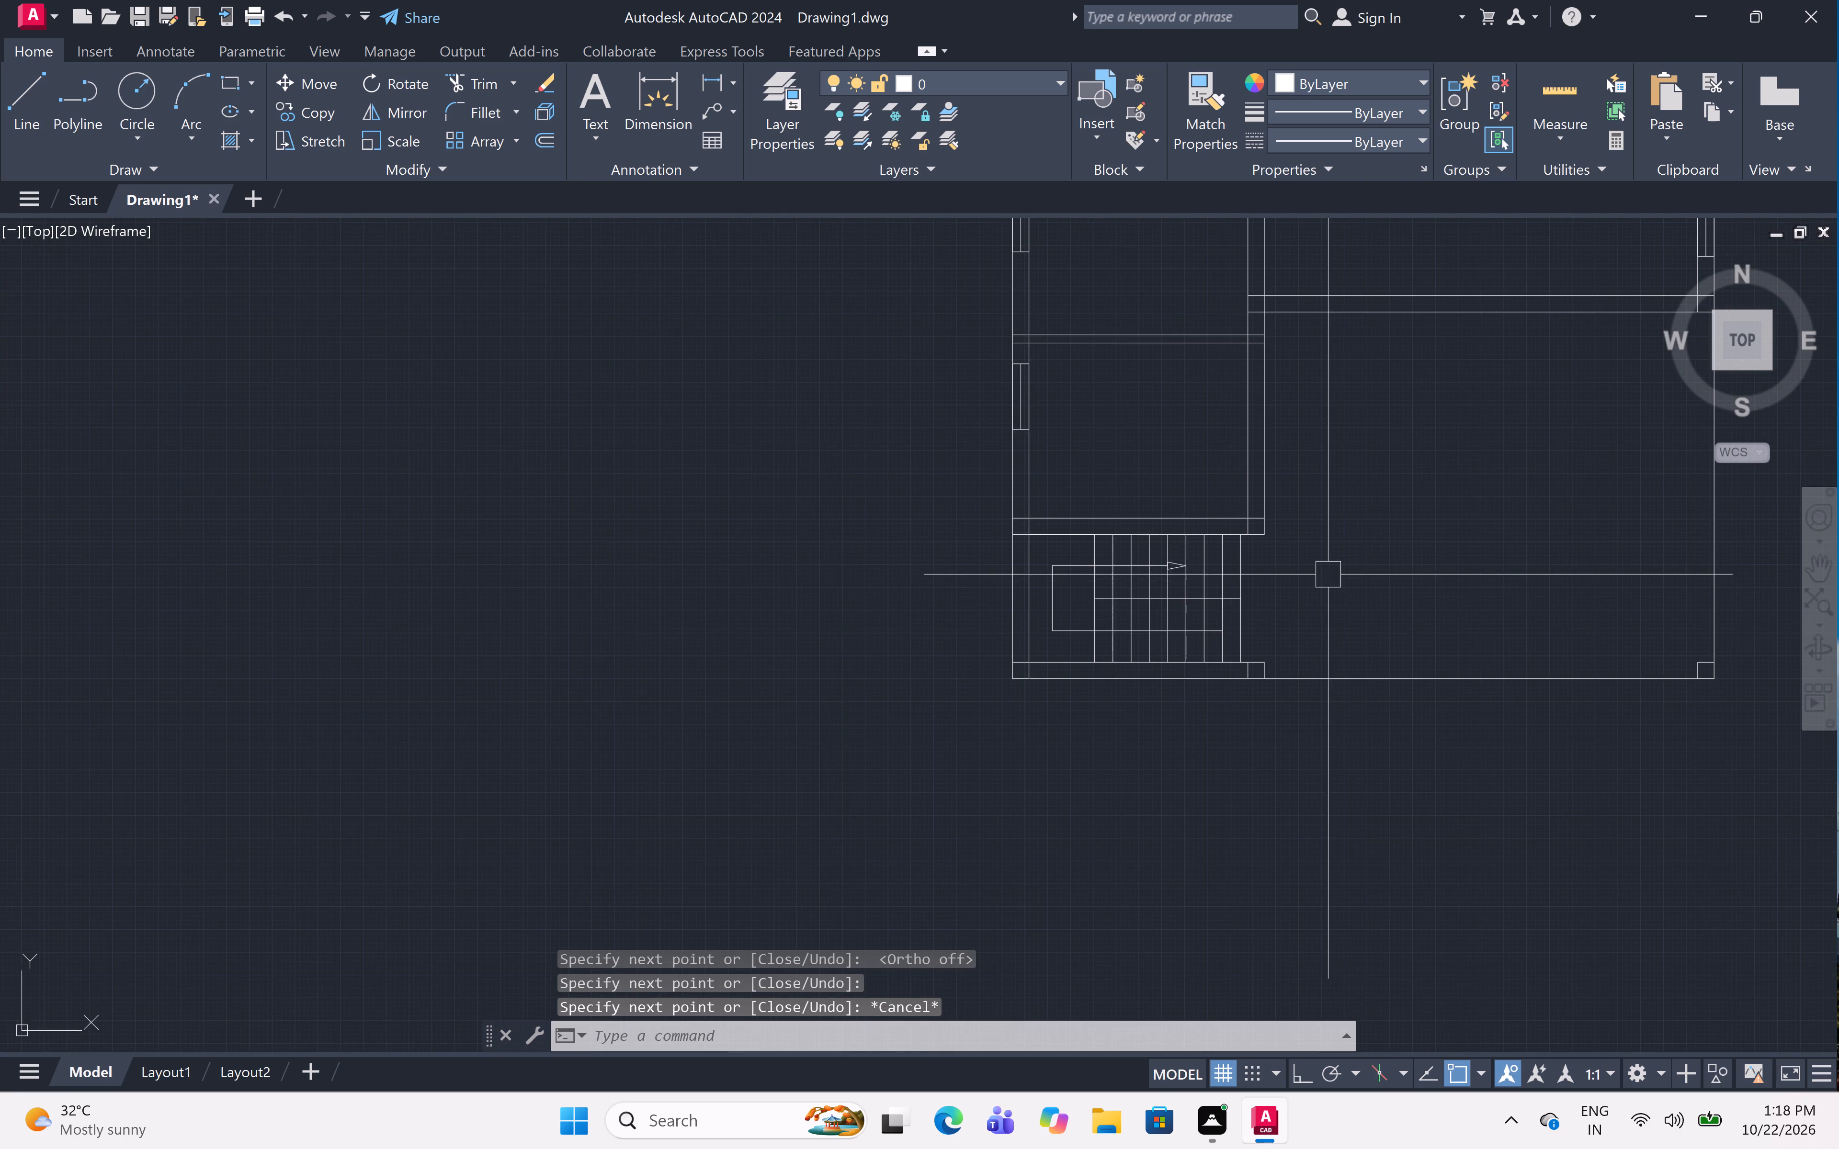
middle_drag(1328, 574, 1281, 655)
scroll(1285, 645, down, 1)
middle_drag(1284, 643, 1180, 745)
middle_drag(1293, 669, 1294, 671)
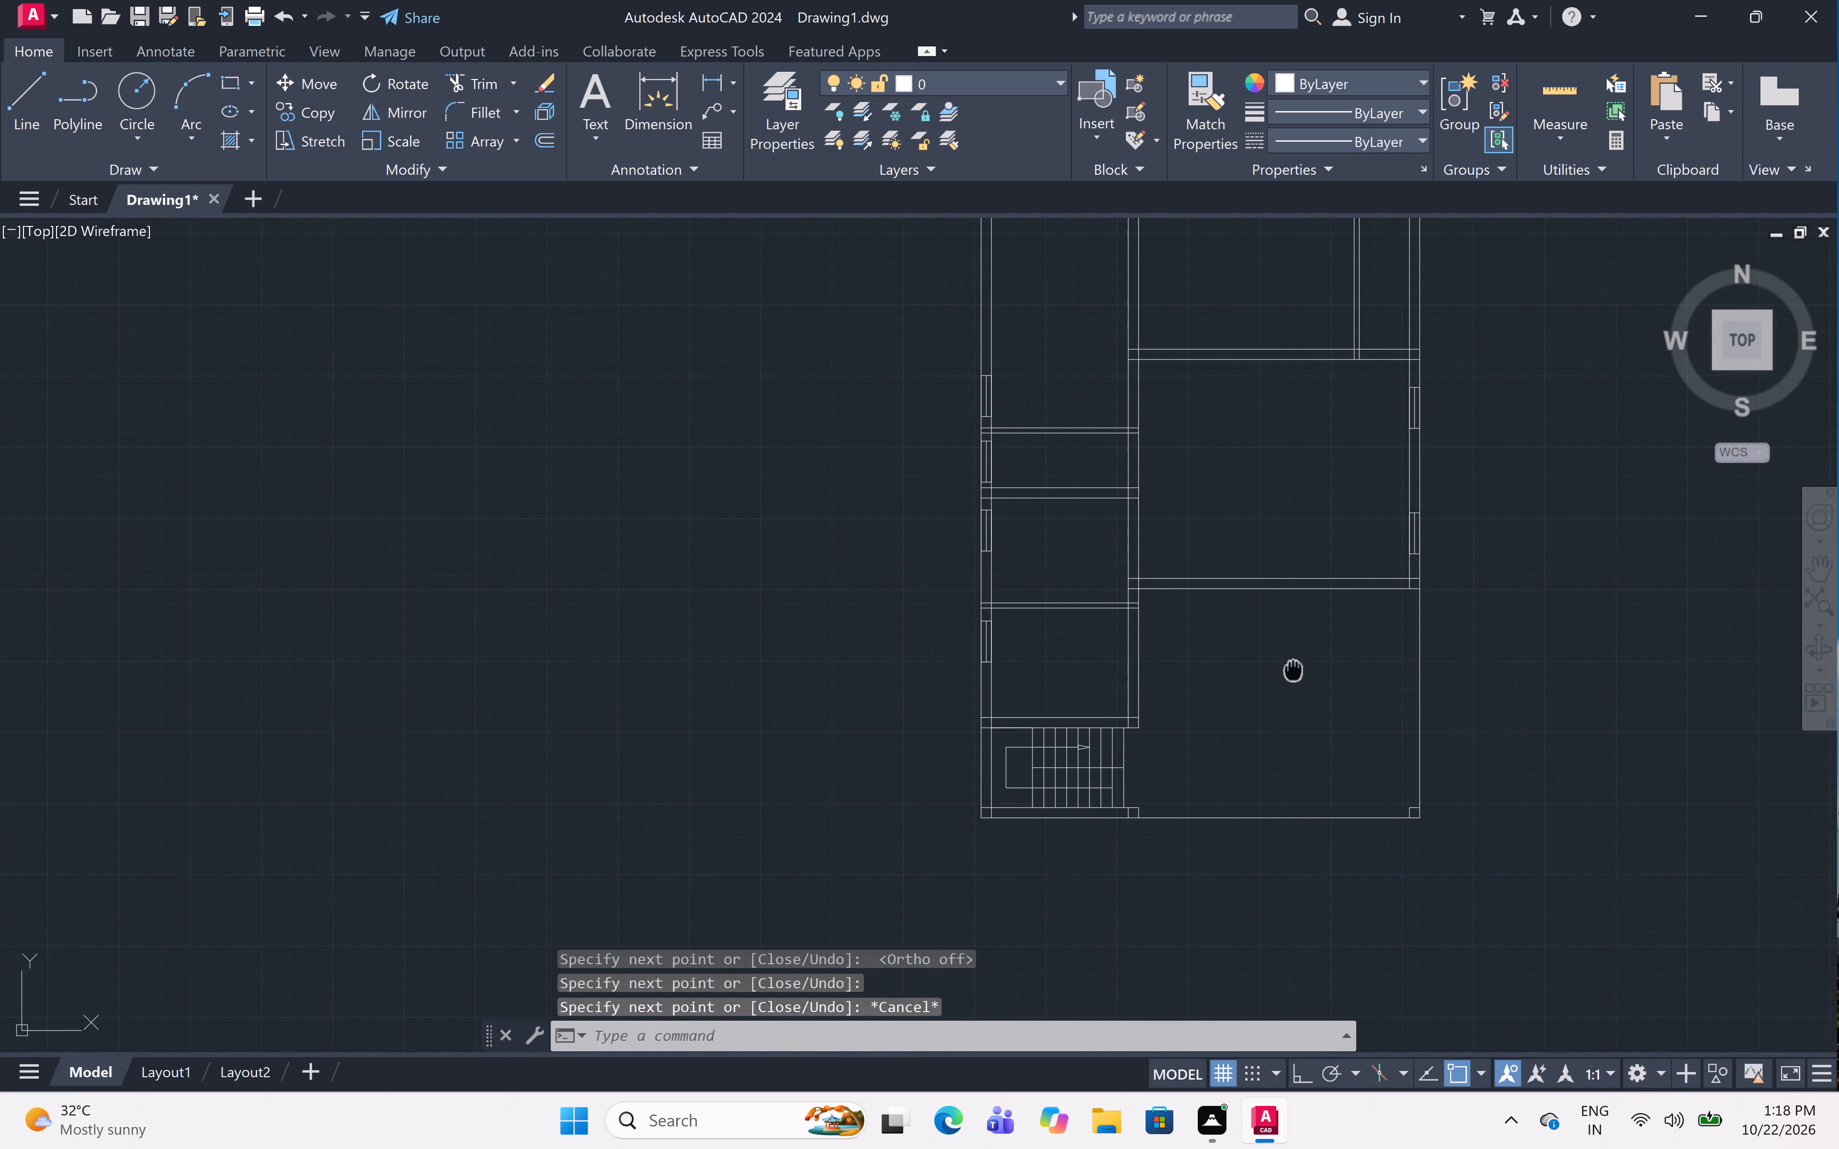
middle_drag(1294, 671, 1202, 798)
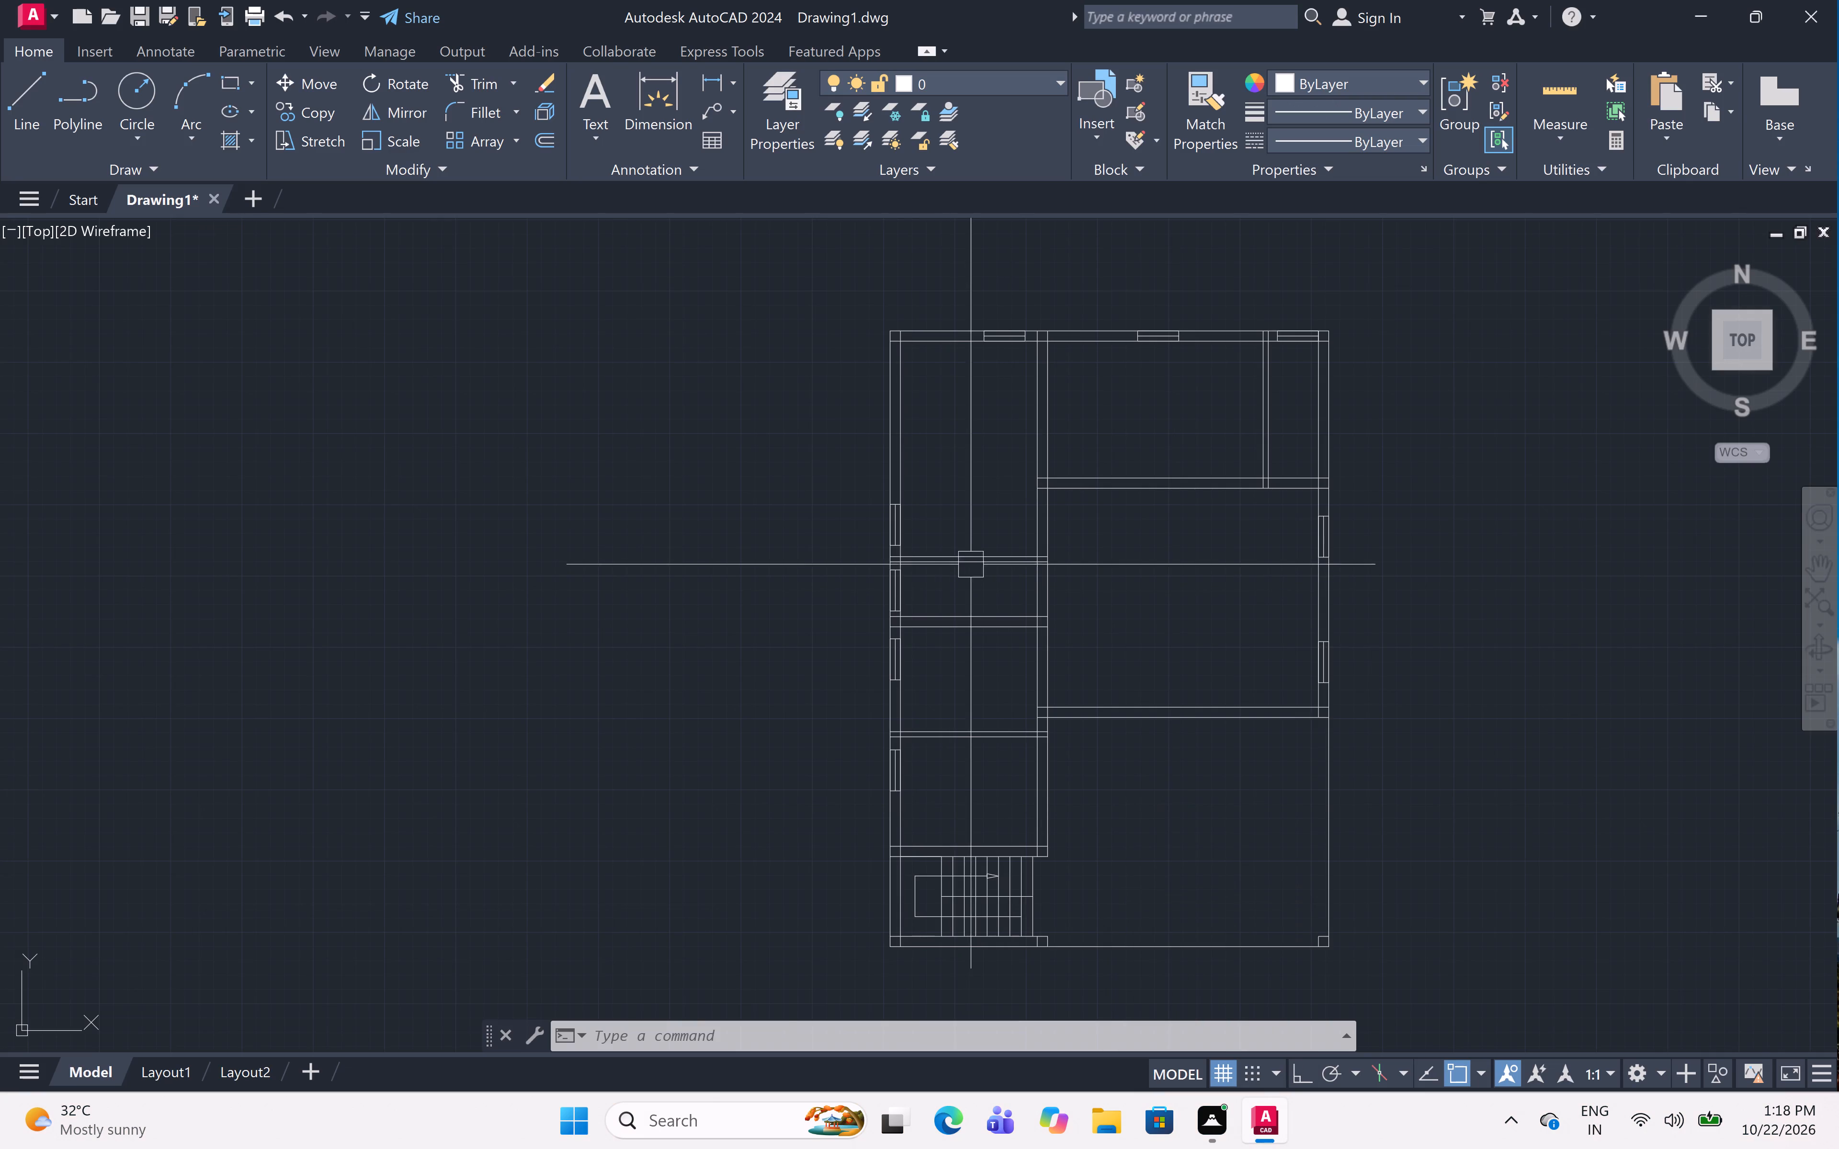
scroll(972, 562, up, 4)
middle_drag(972, 561, 767, 881)
text(l)
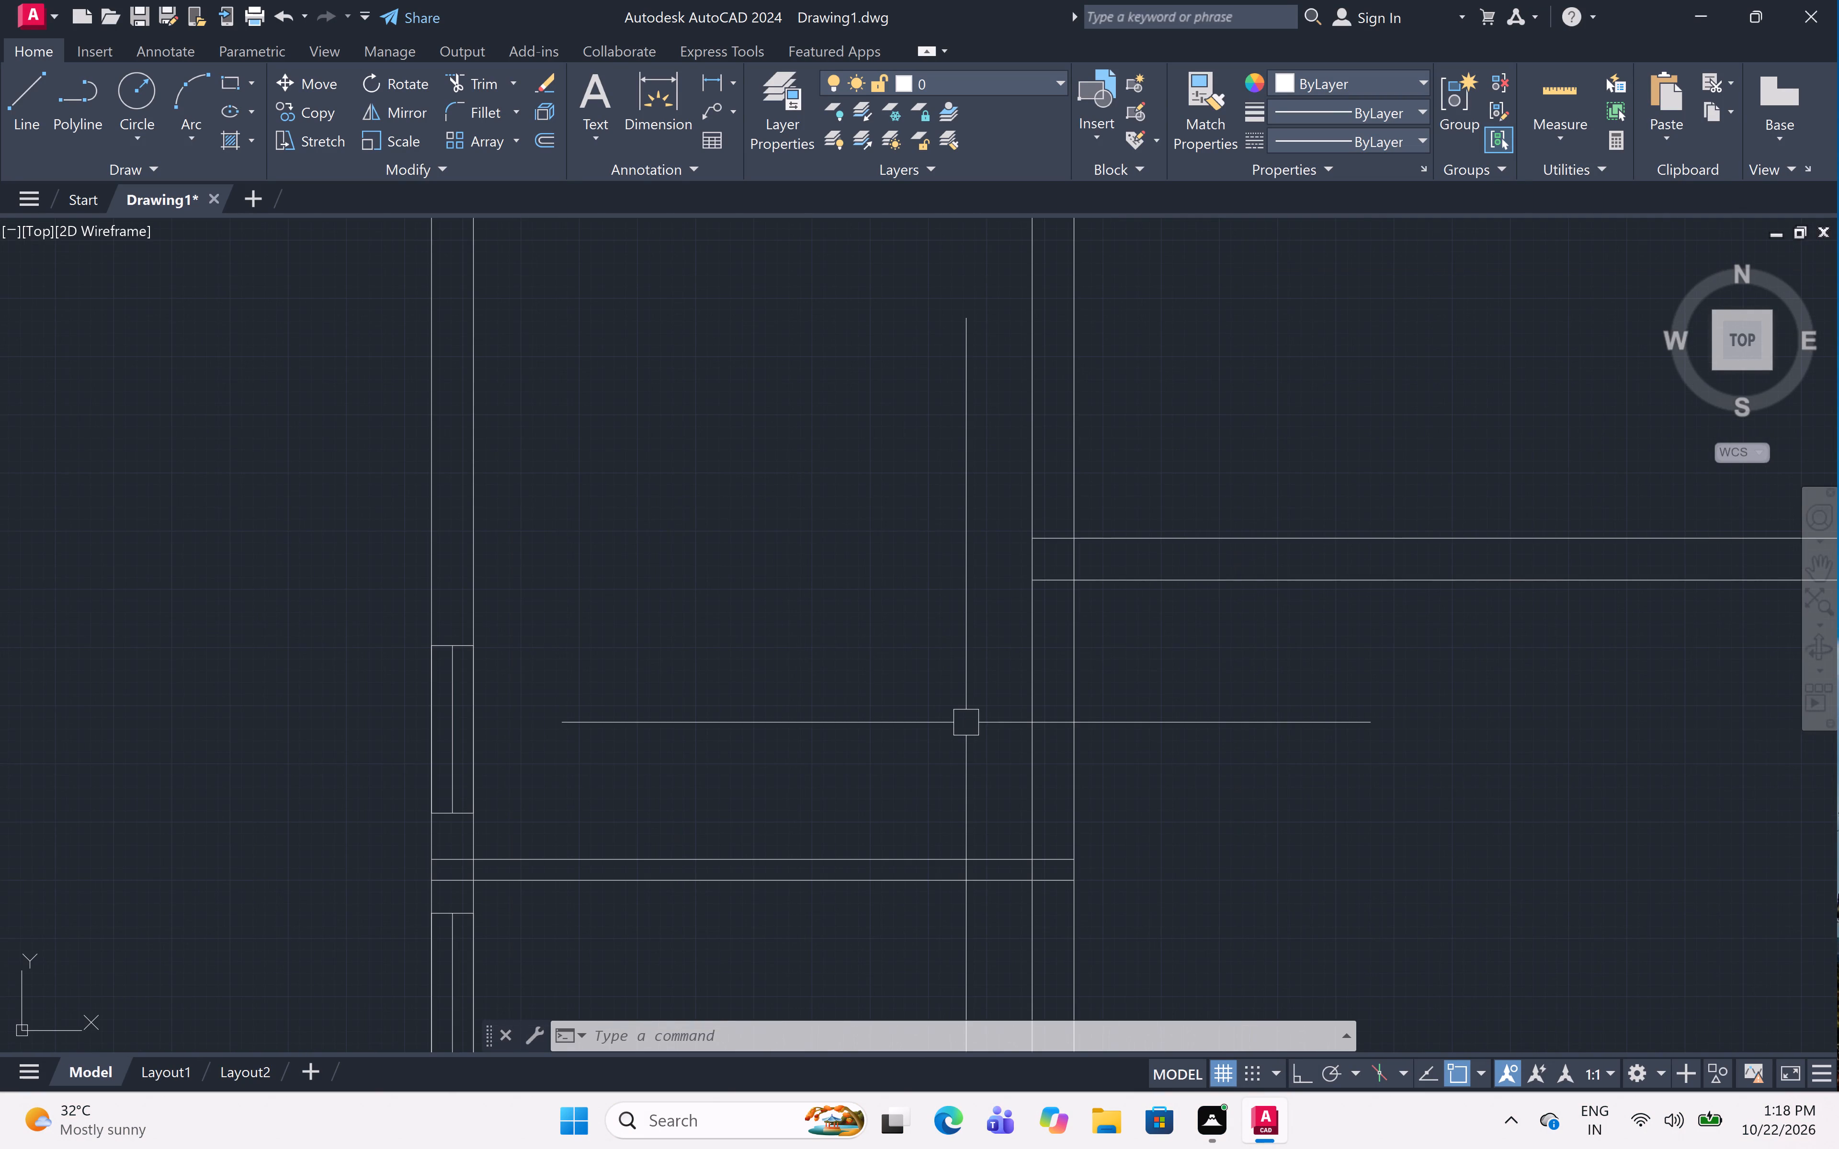
key(space)
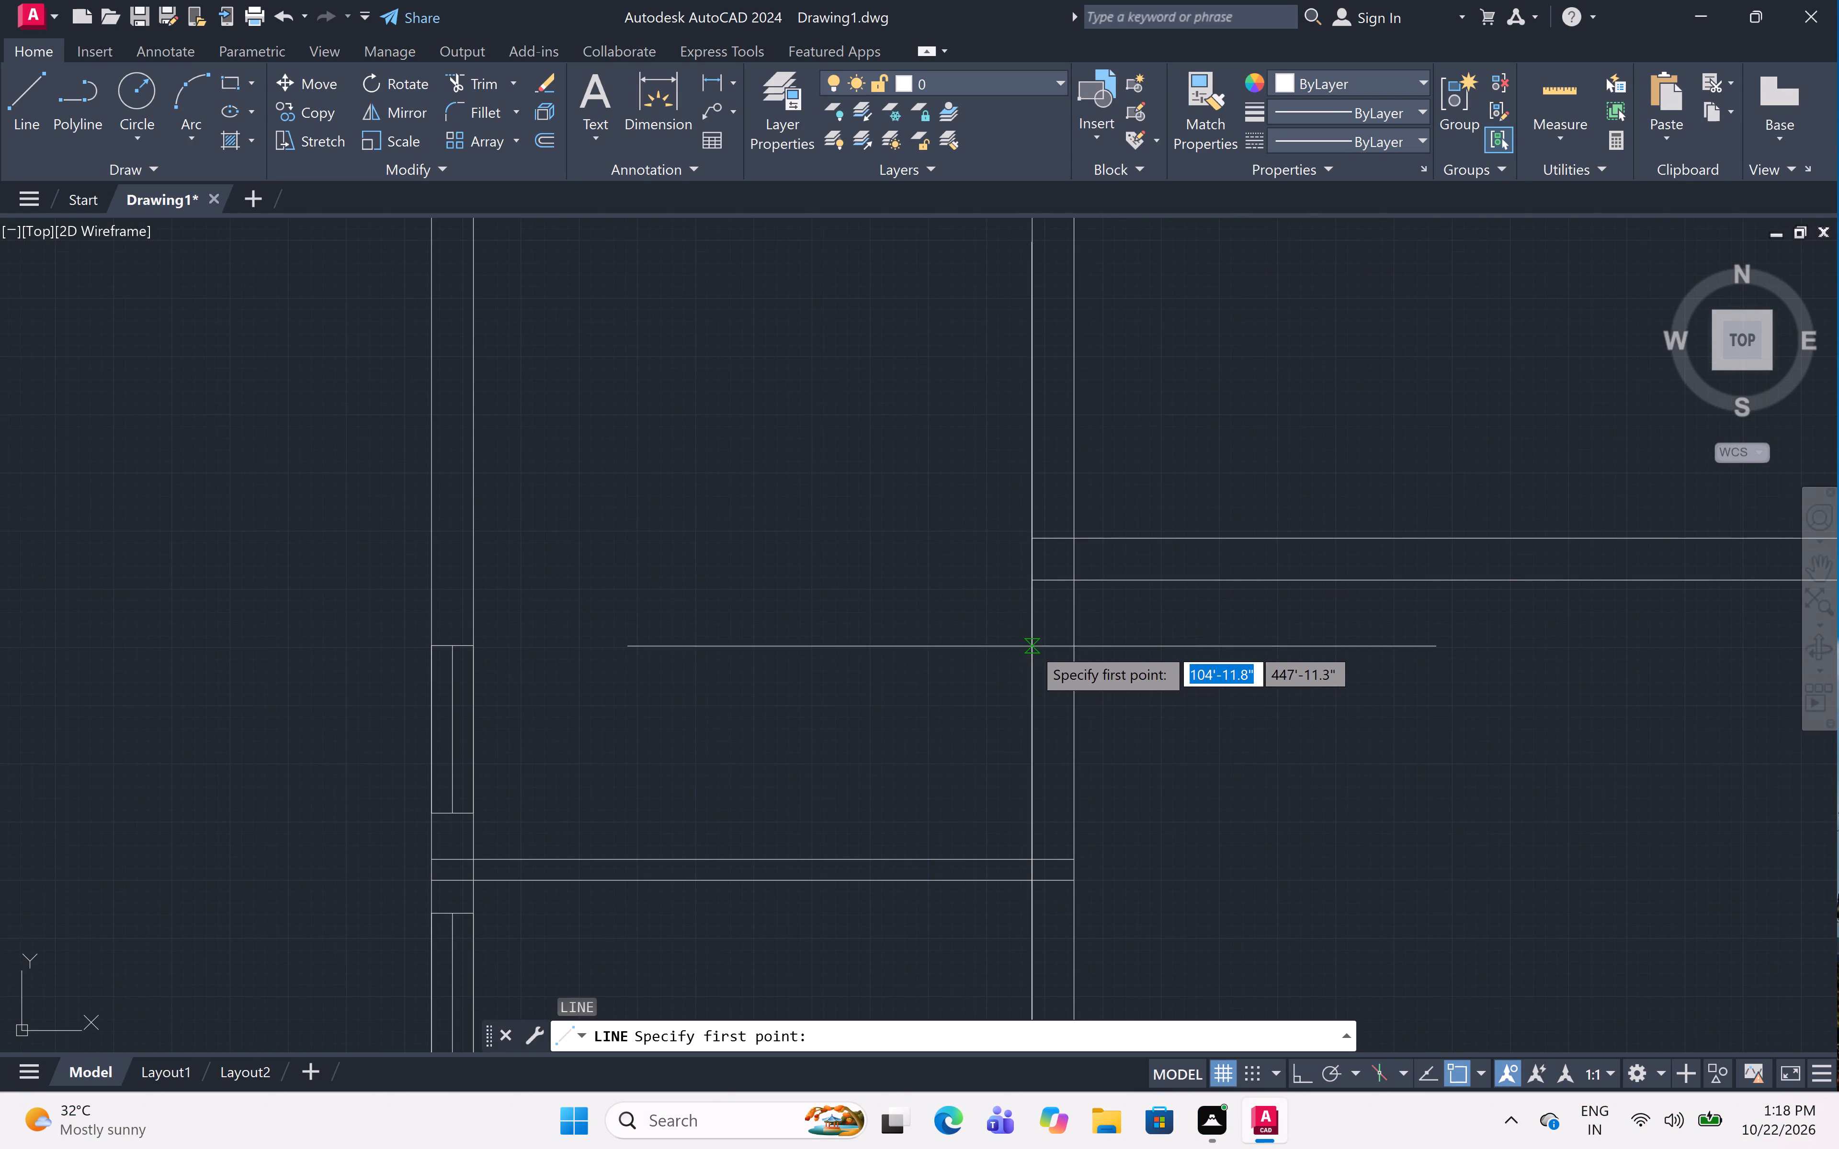
click(1032, 646)
click(1080, 651)
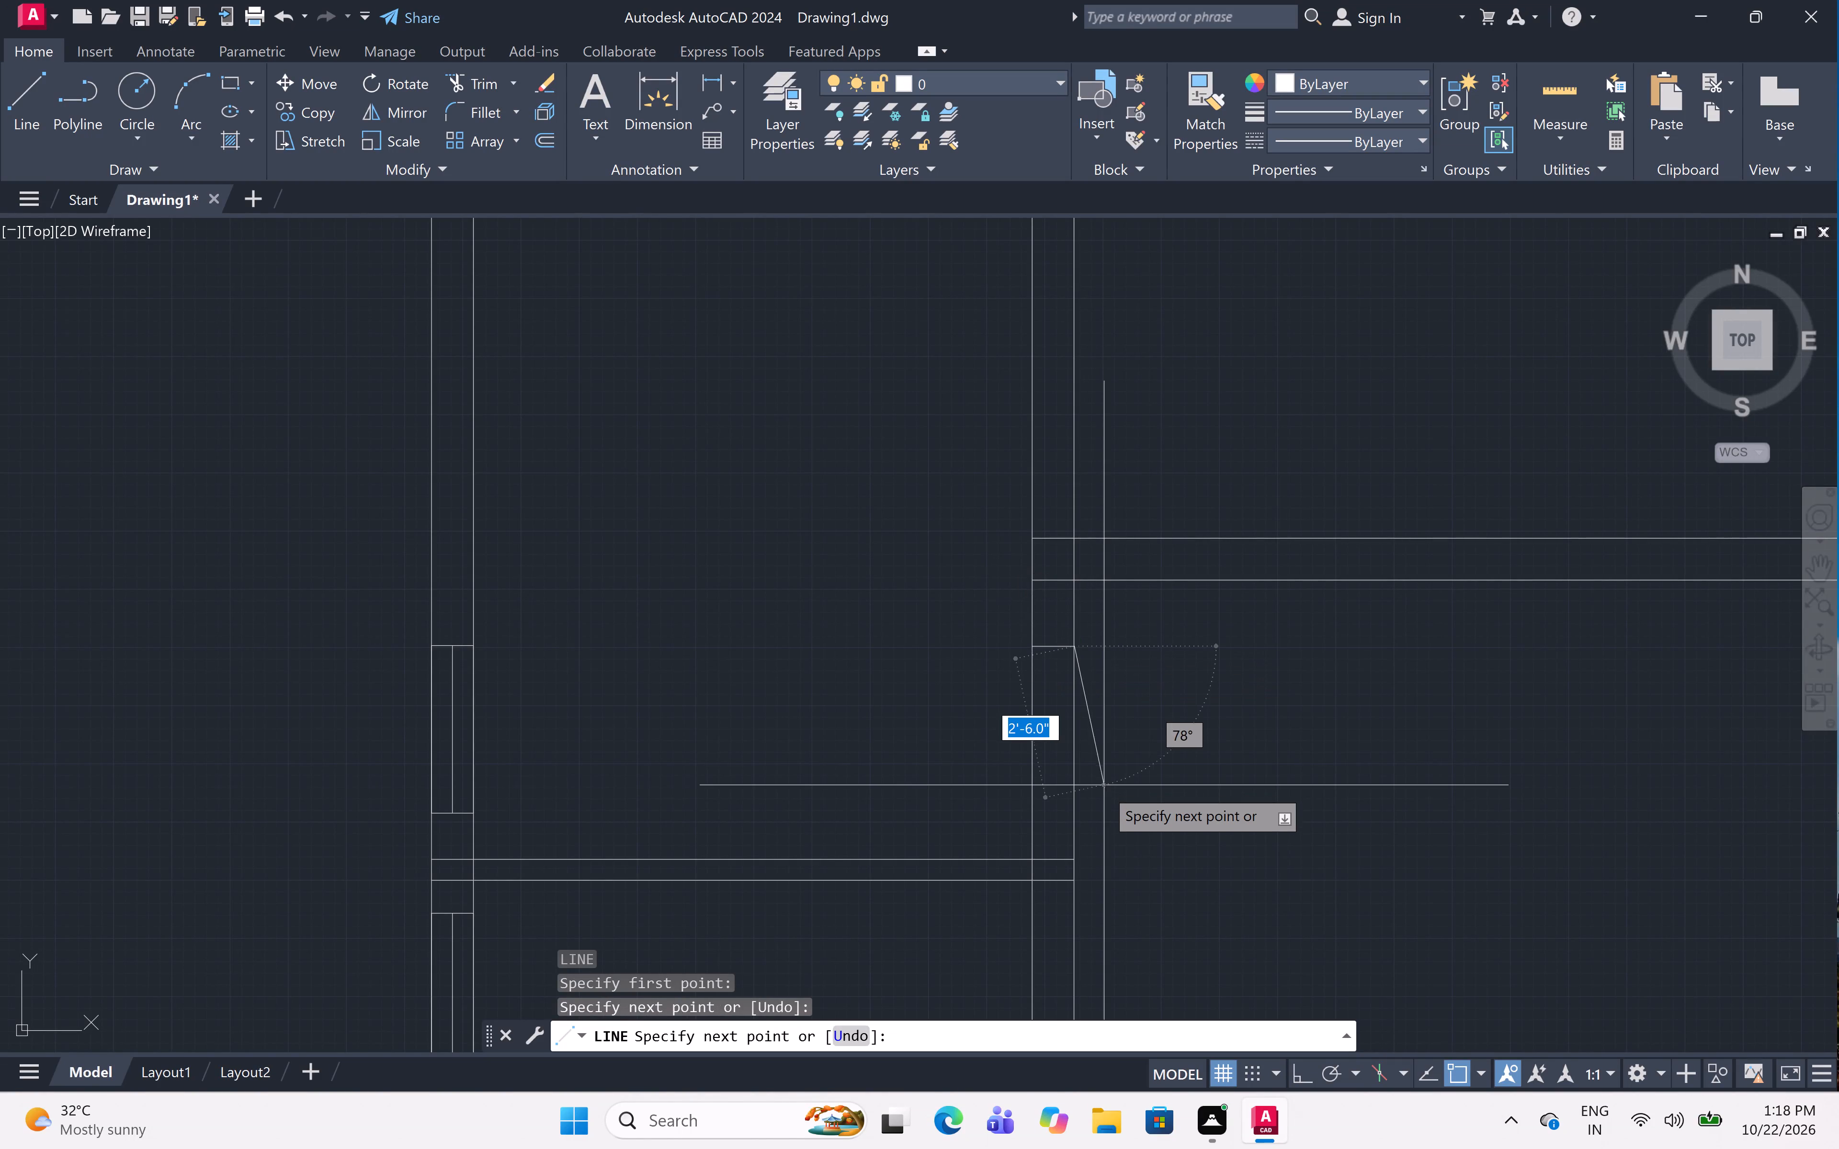
key(ctrl+z)
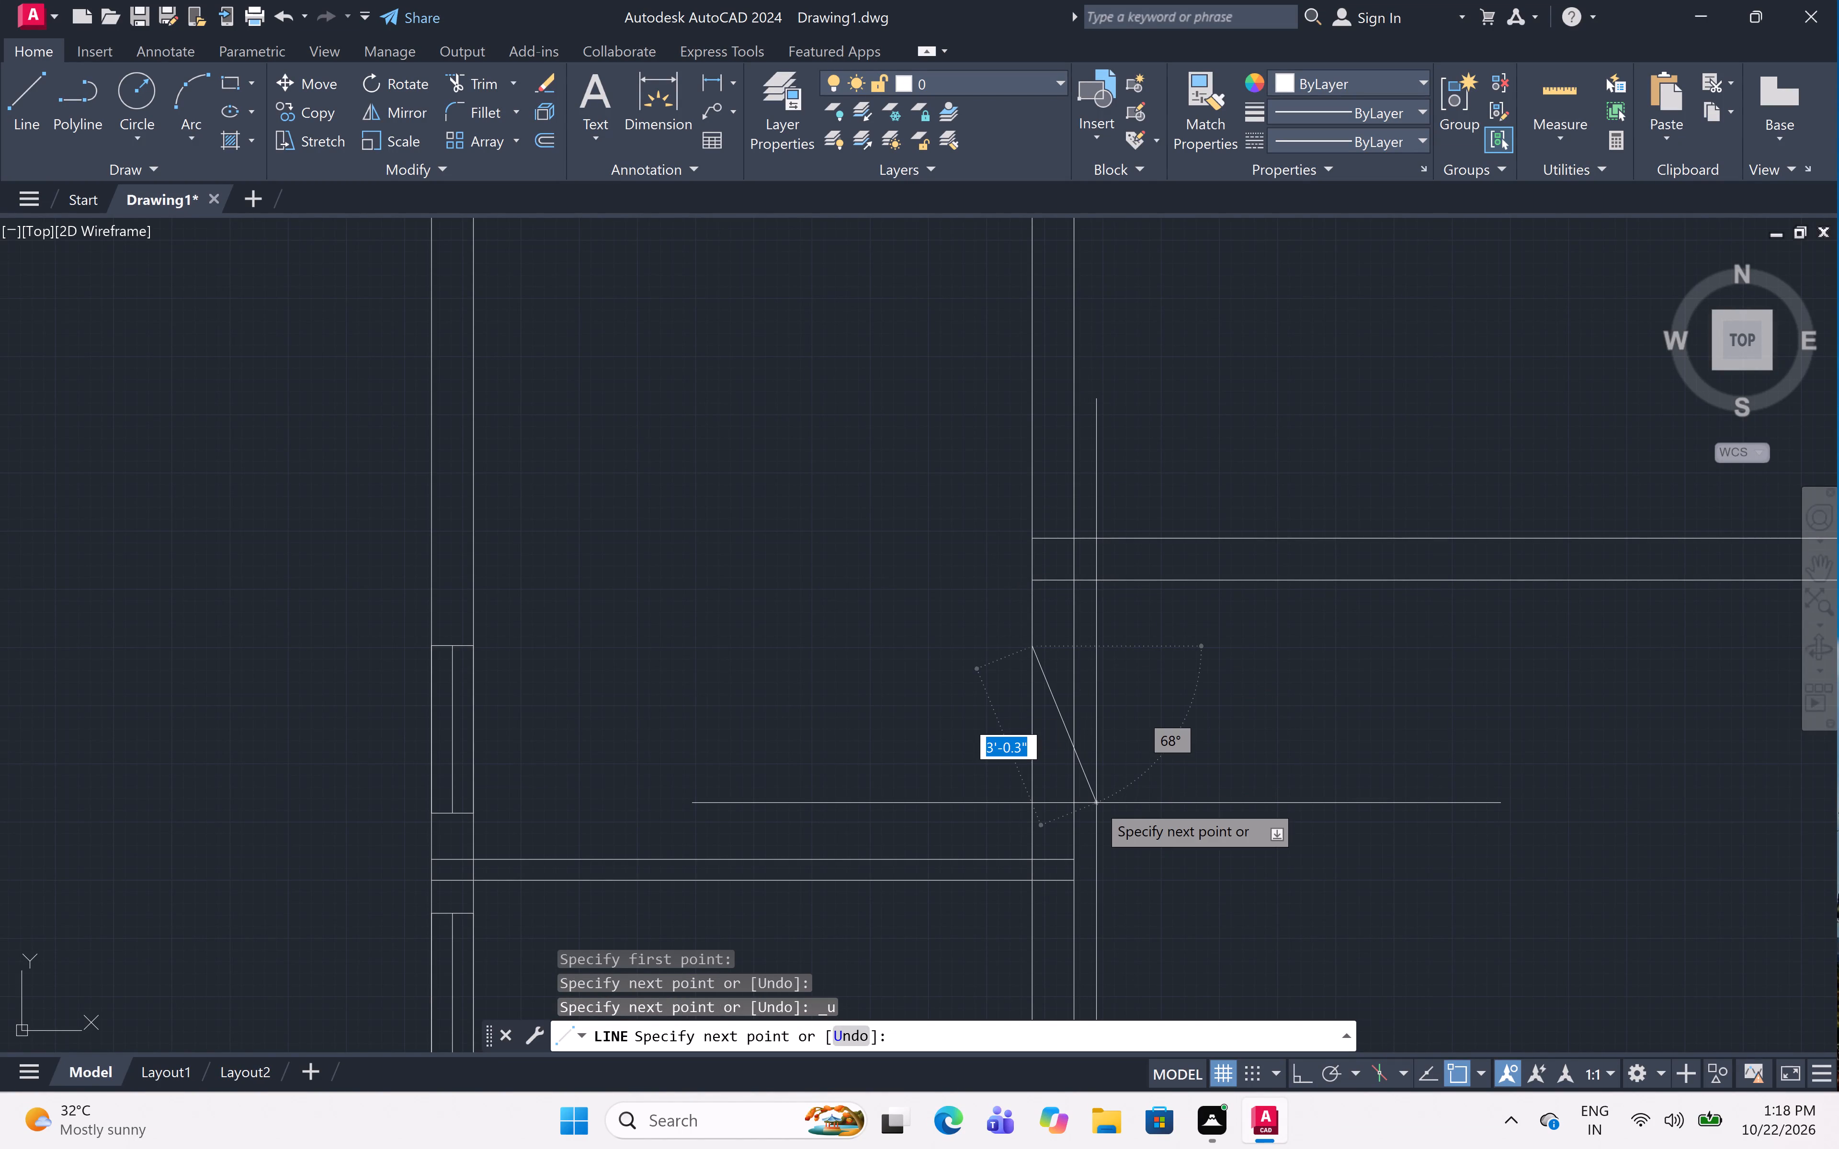
key(F8)
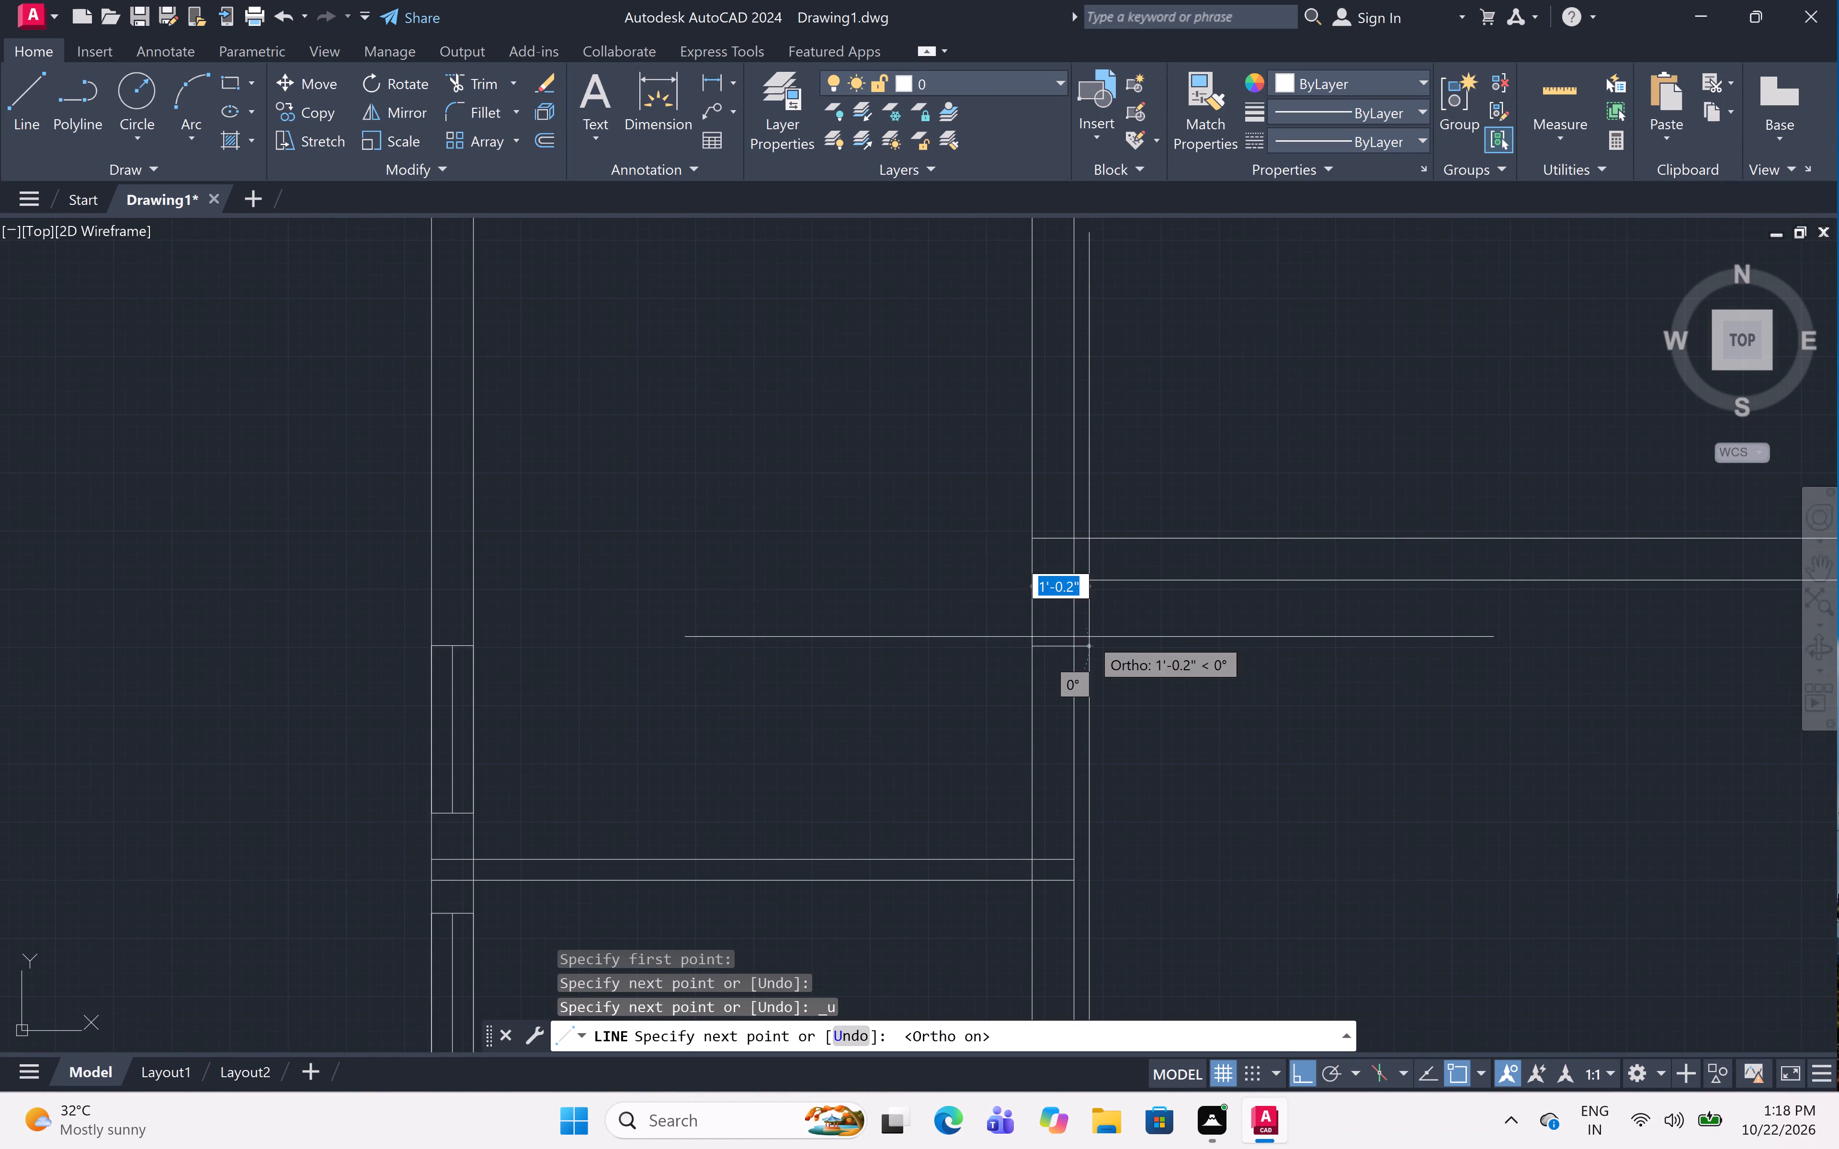
click(1068, 648)
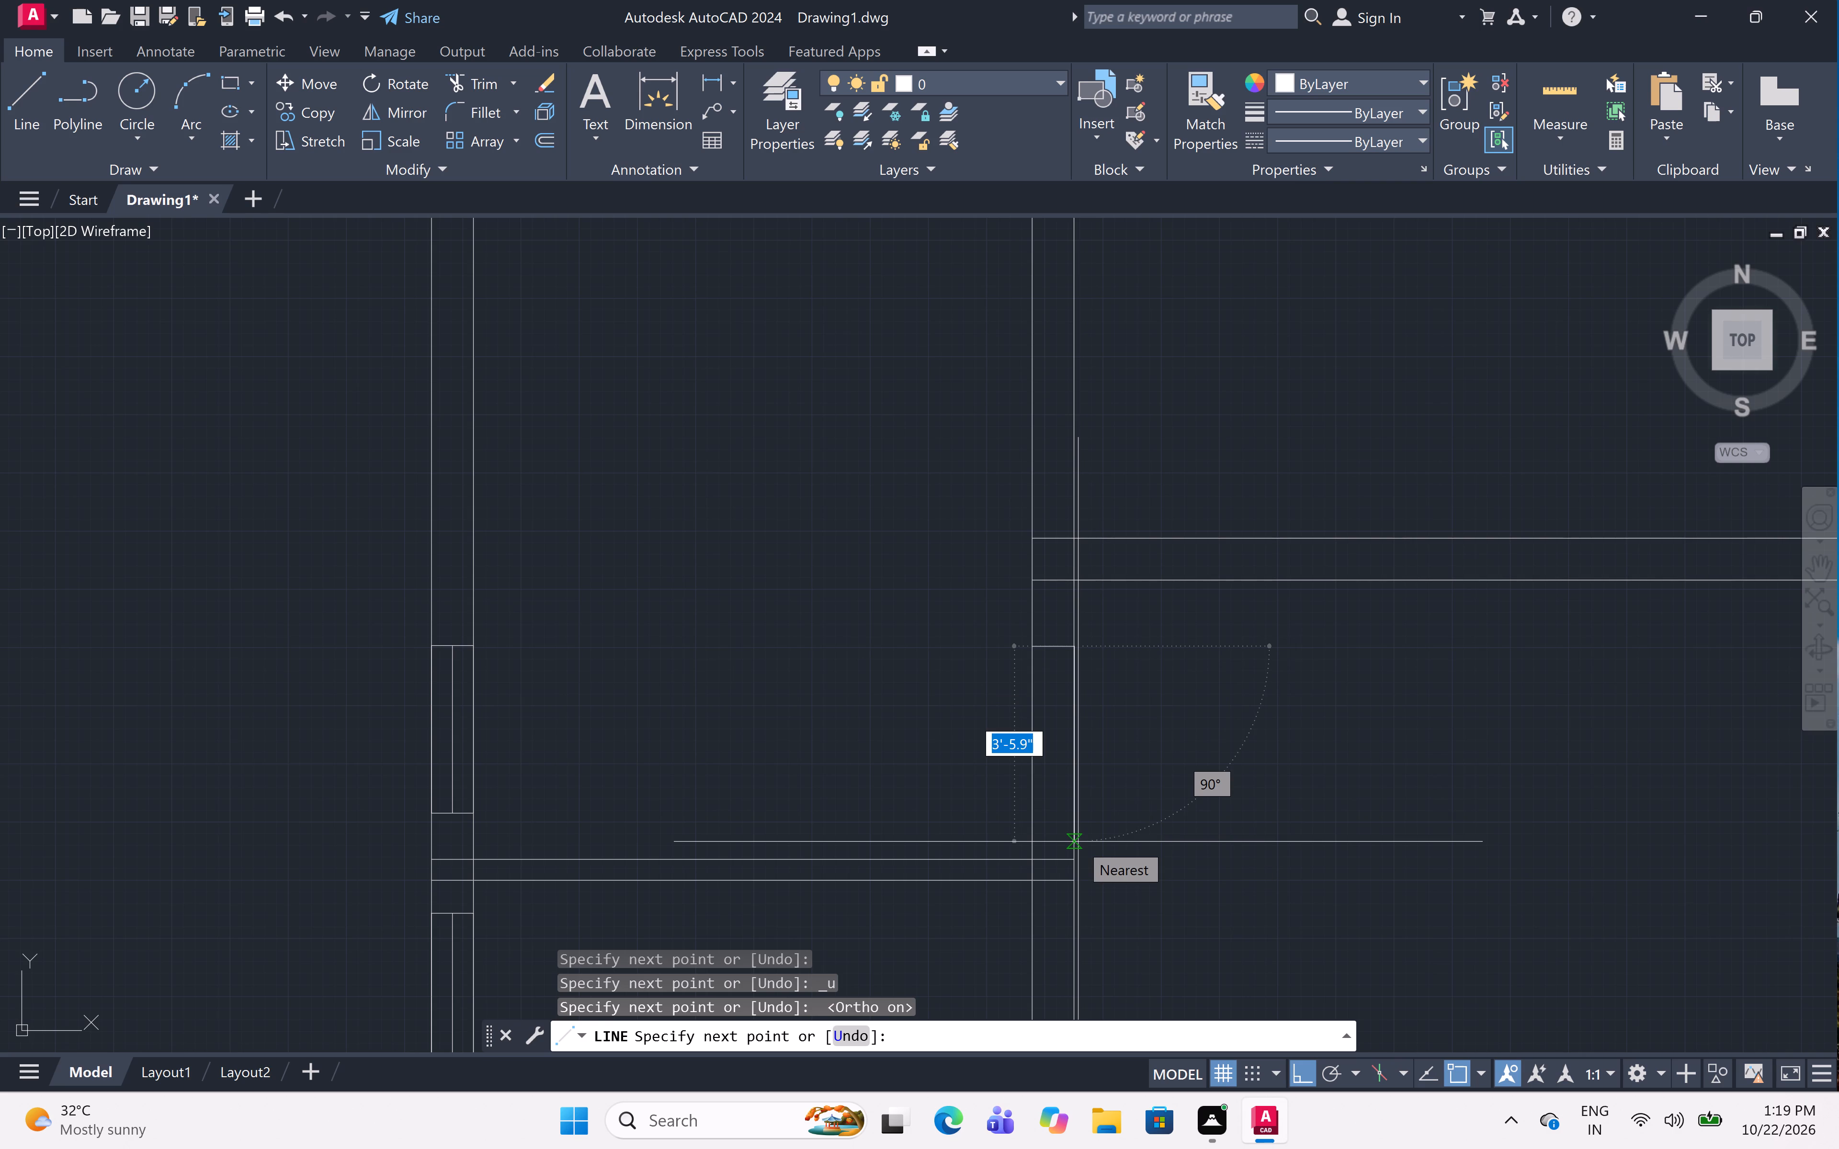
text(3')
key(space)
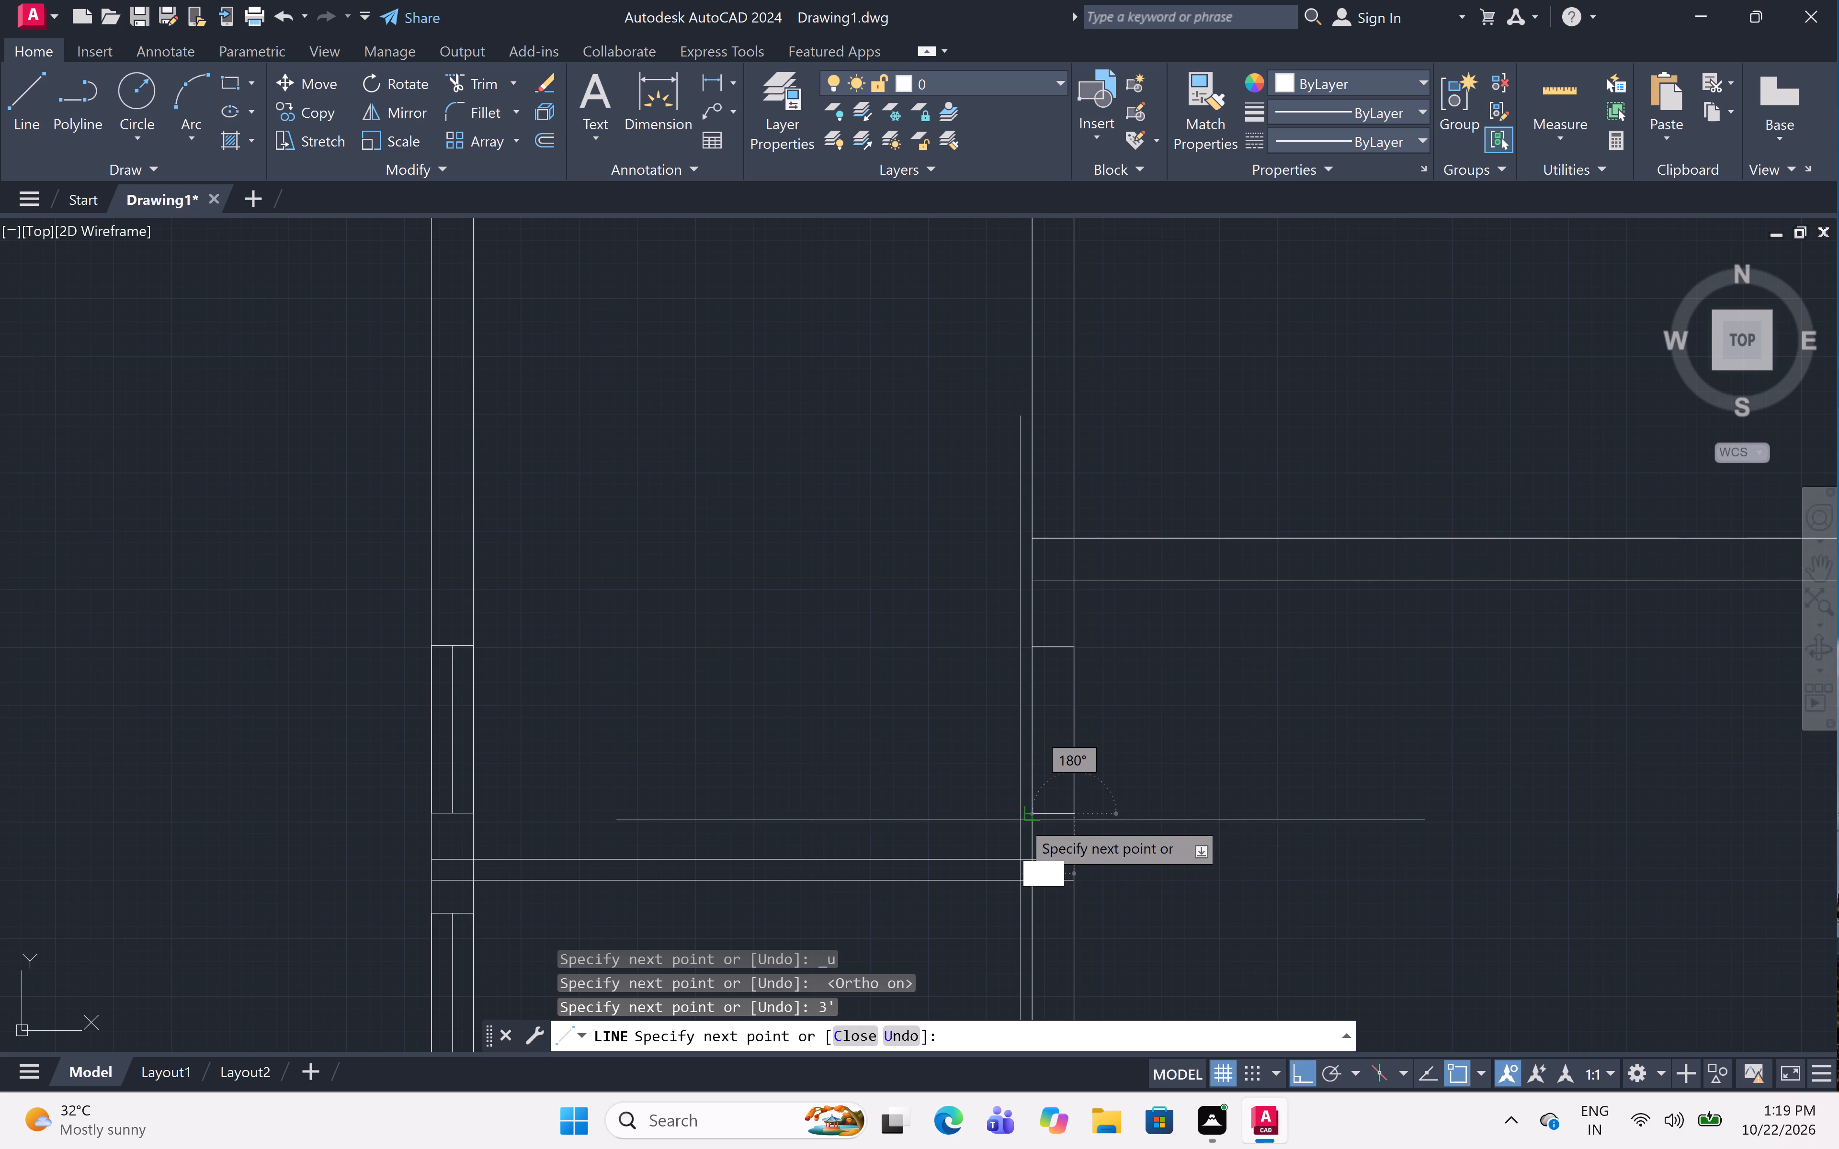
click(1033, 818)
click(1035, 636)
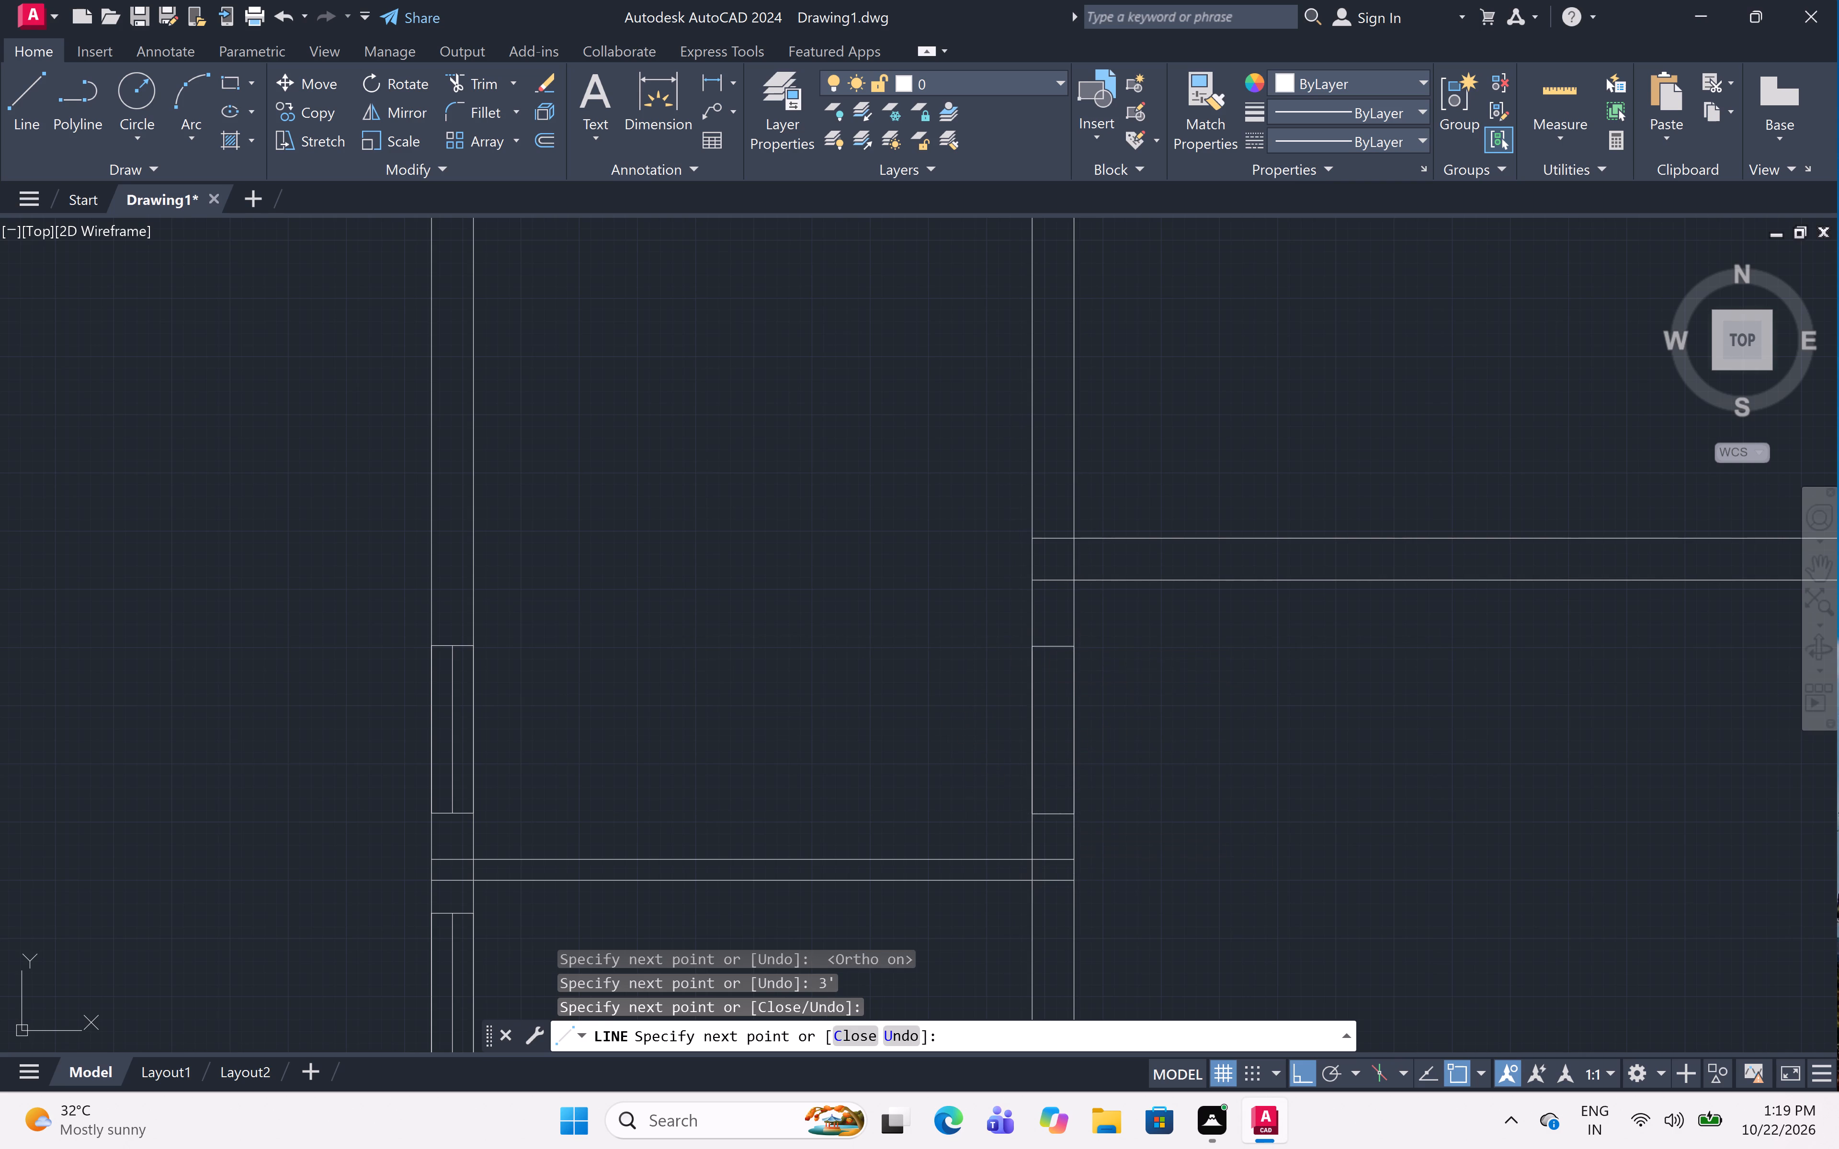
key(Escape)
Trim both wall lines between the two jamb lines to open the top-left room's doorway.
text(tr)
key(space)
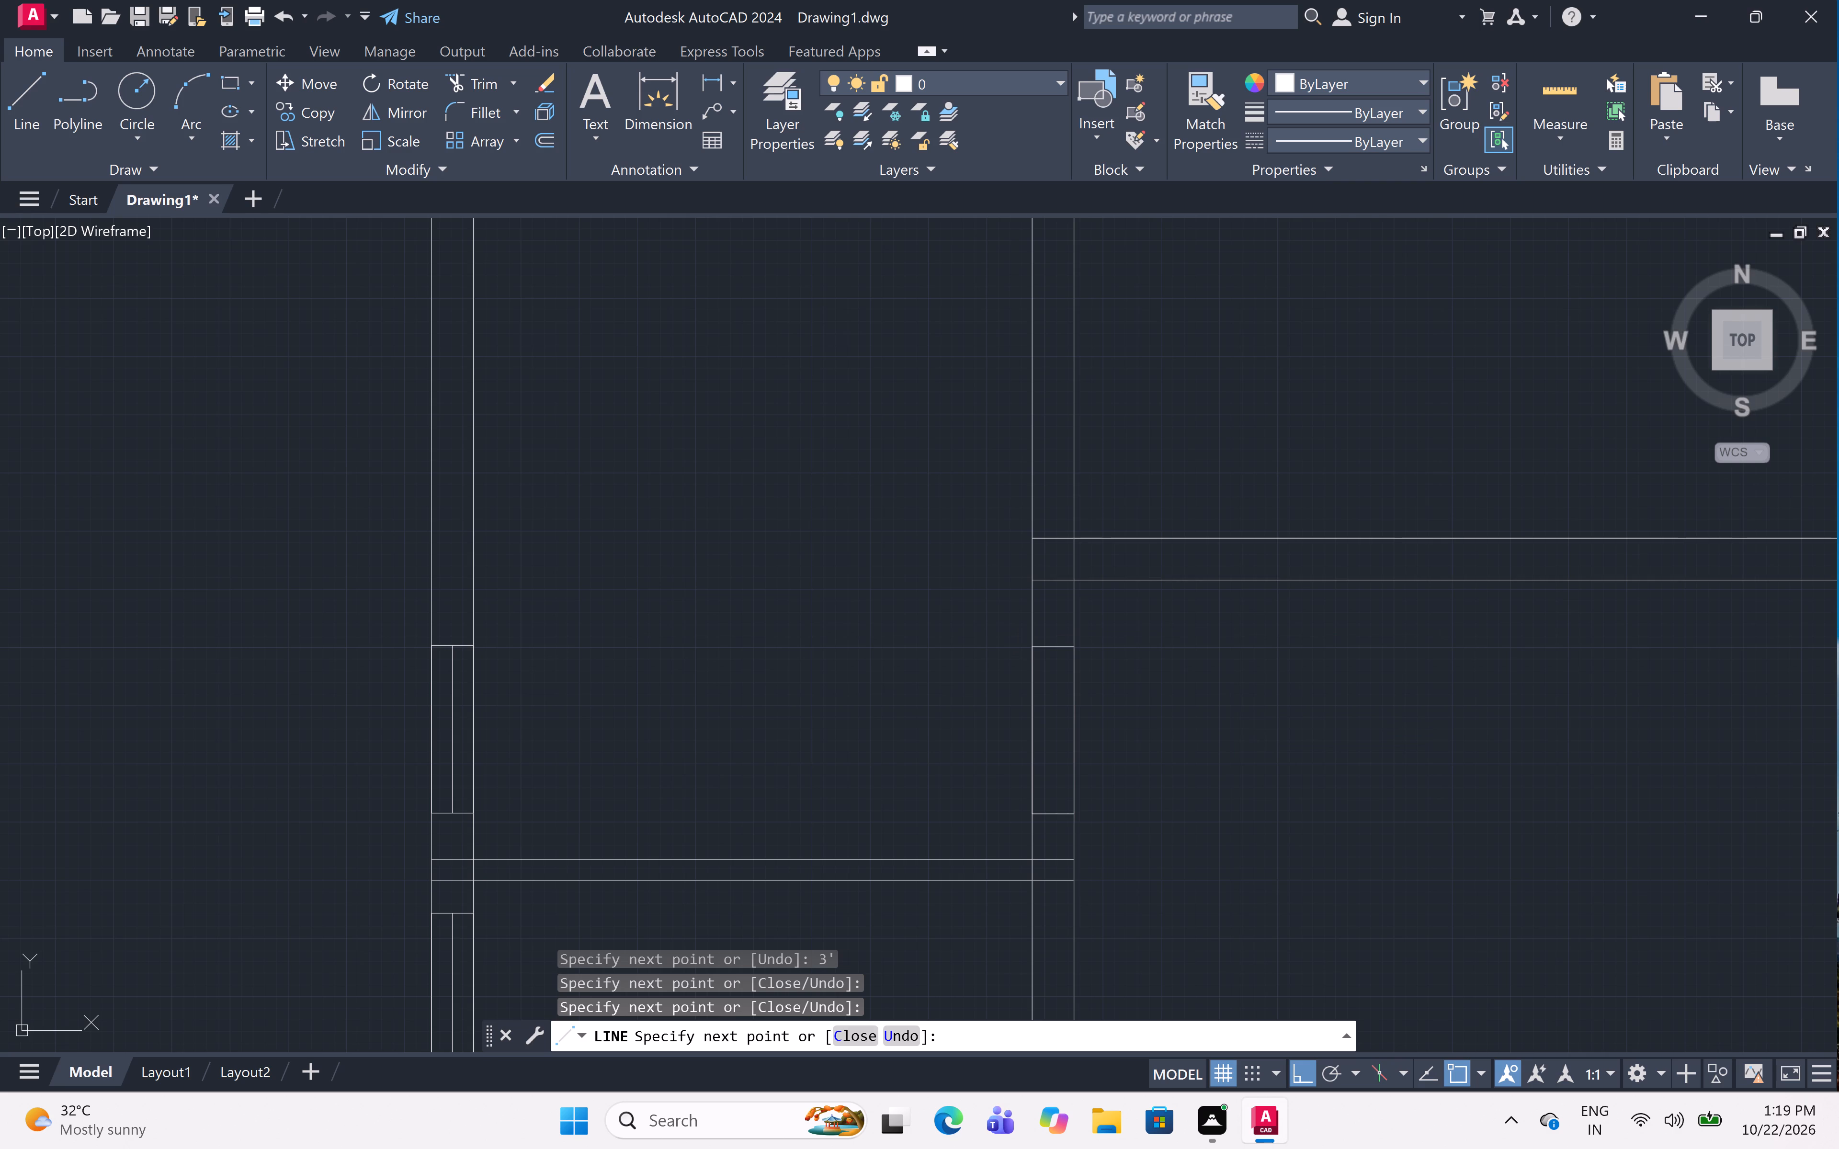
click(978, 761)
click(1105, 762)
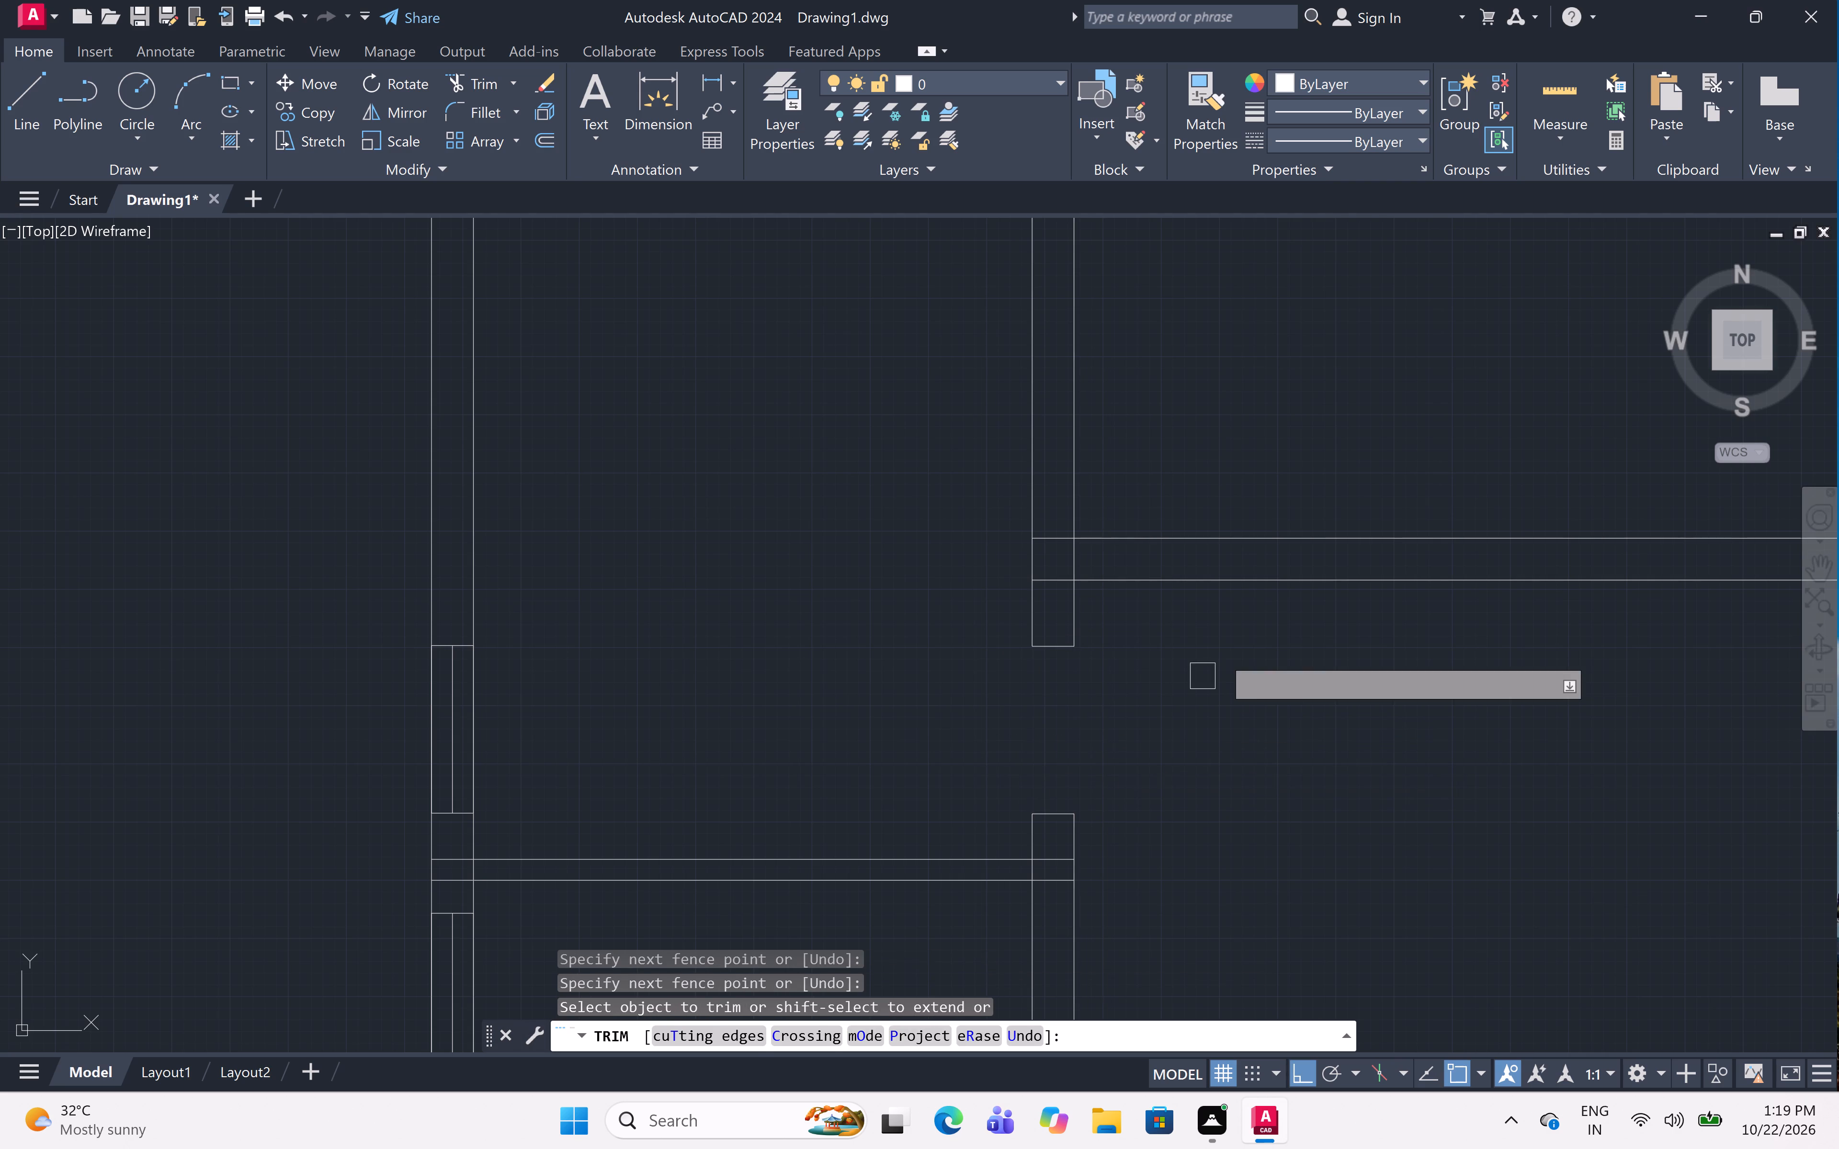
scroll(1220, 654, down, 1)
key(Escape)
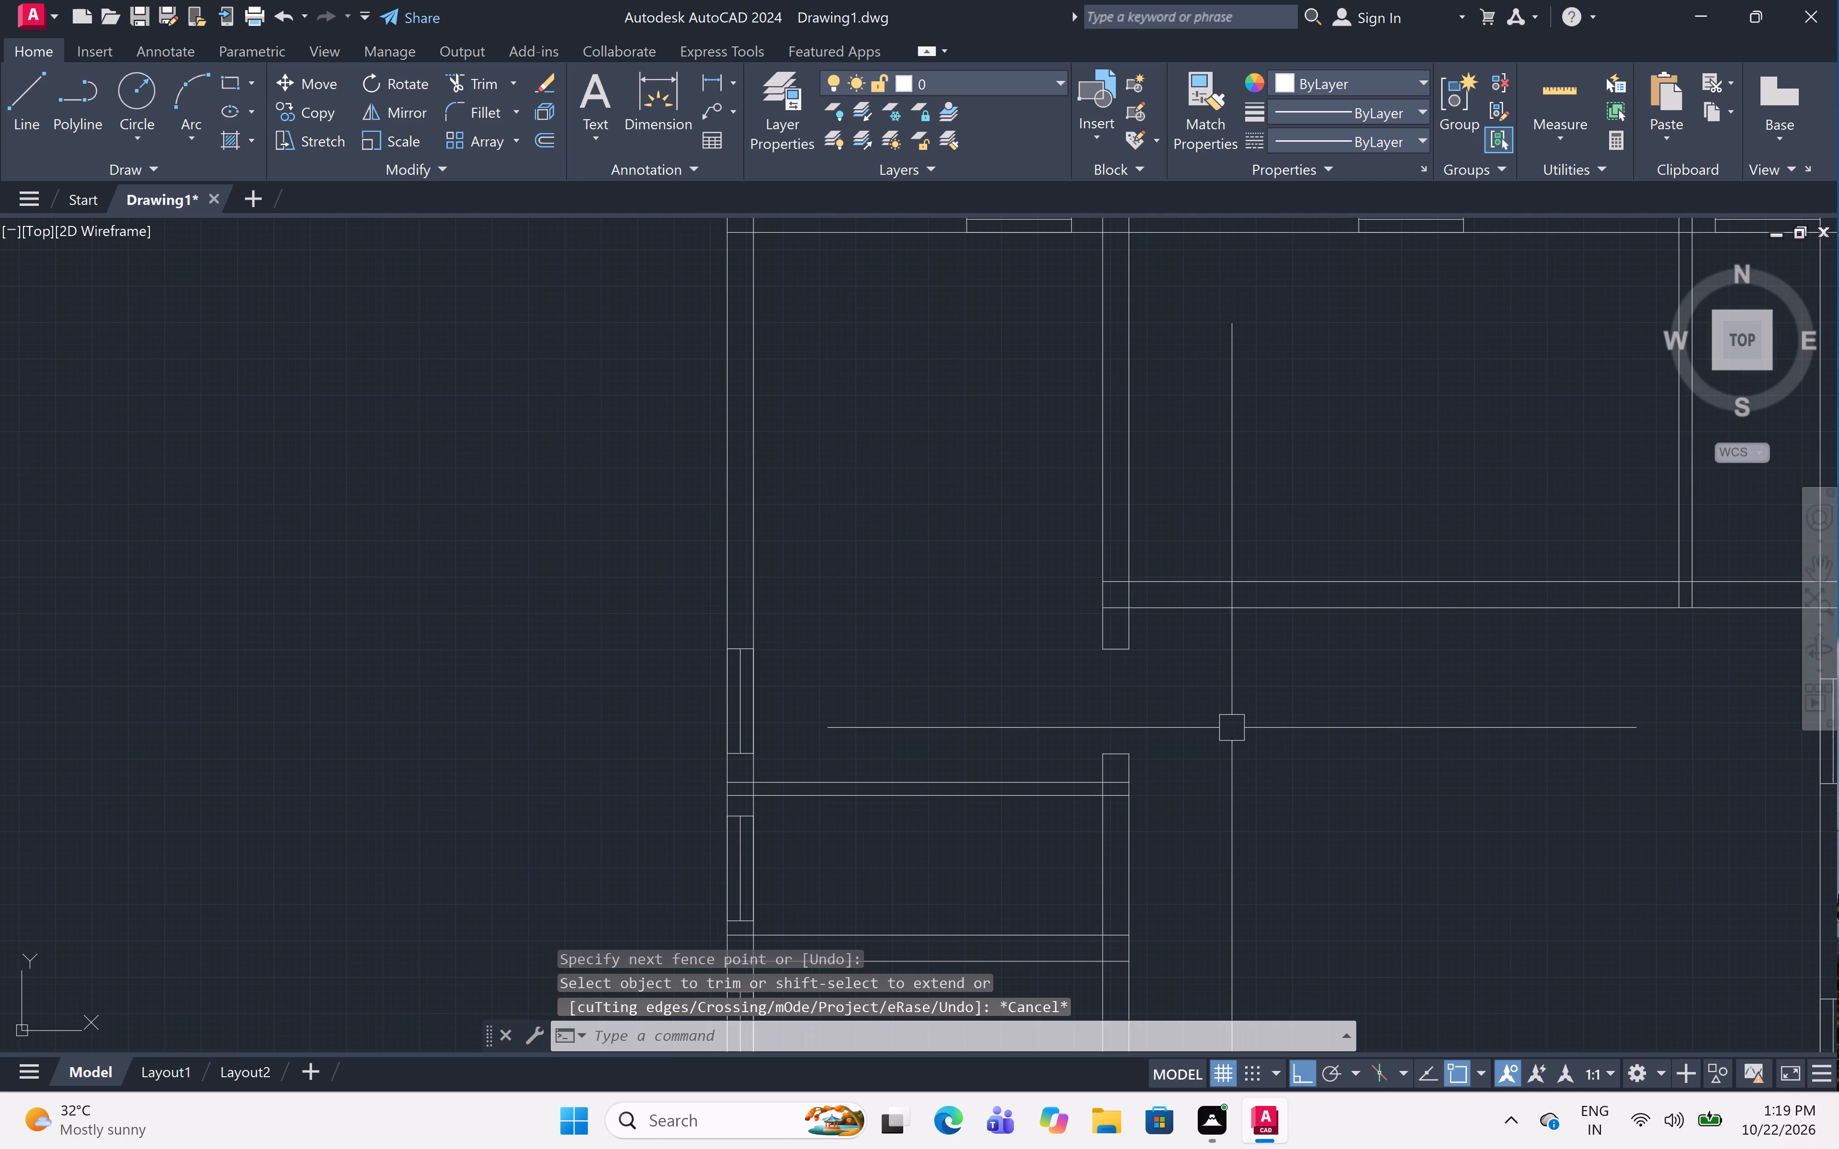
Outline a 3' door opening across the wall between the top-middle room and the central room, near the wall's middle.
middle_drag(1232, 721, 984, 784)
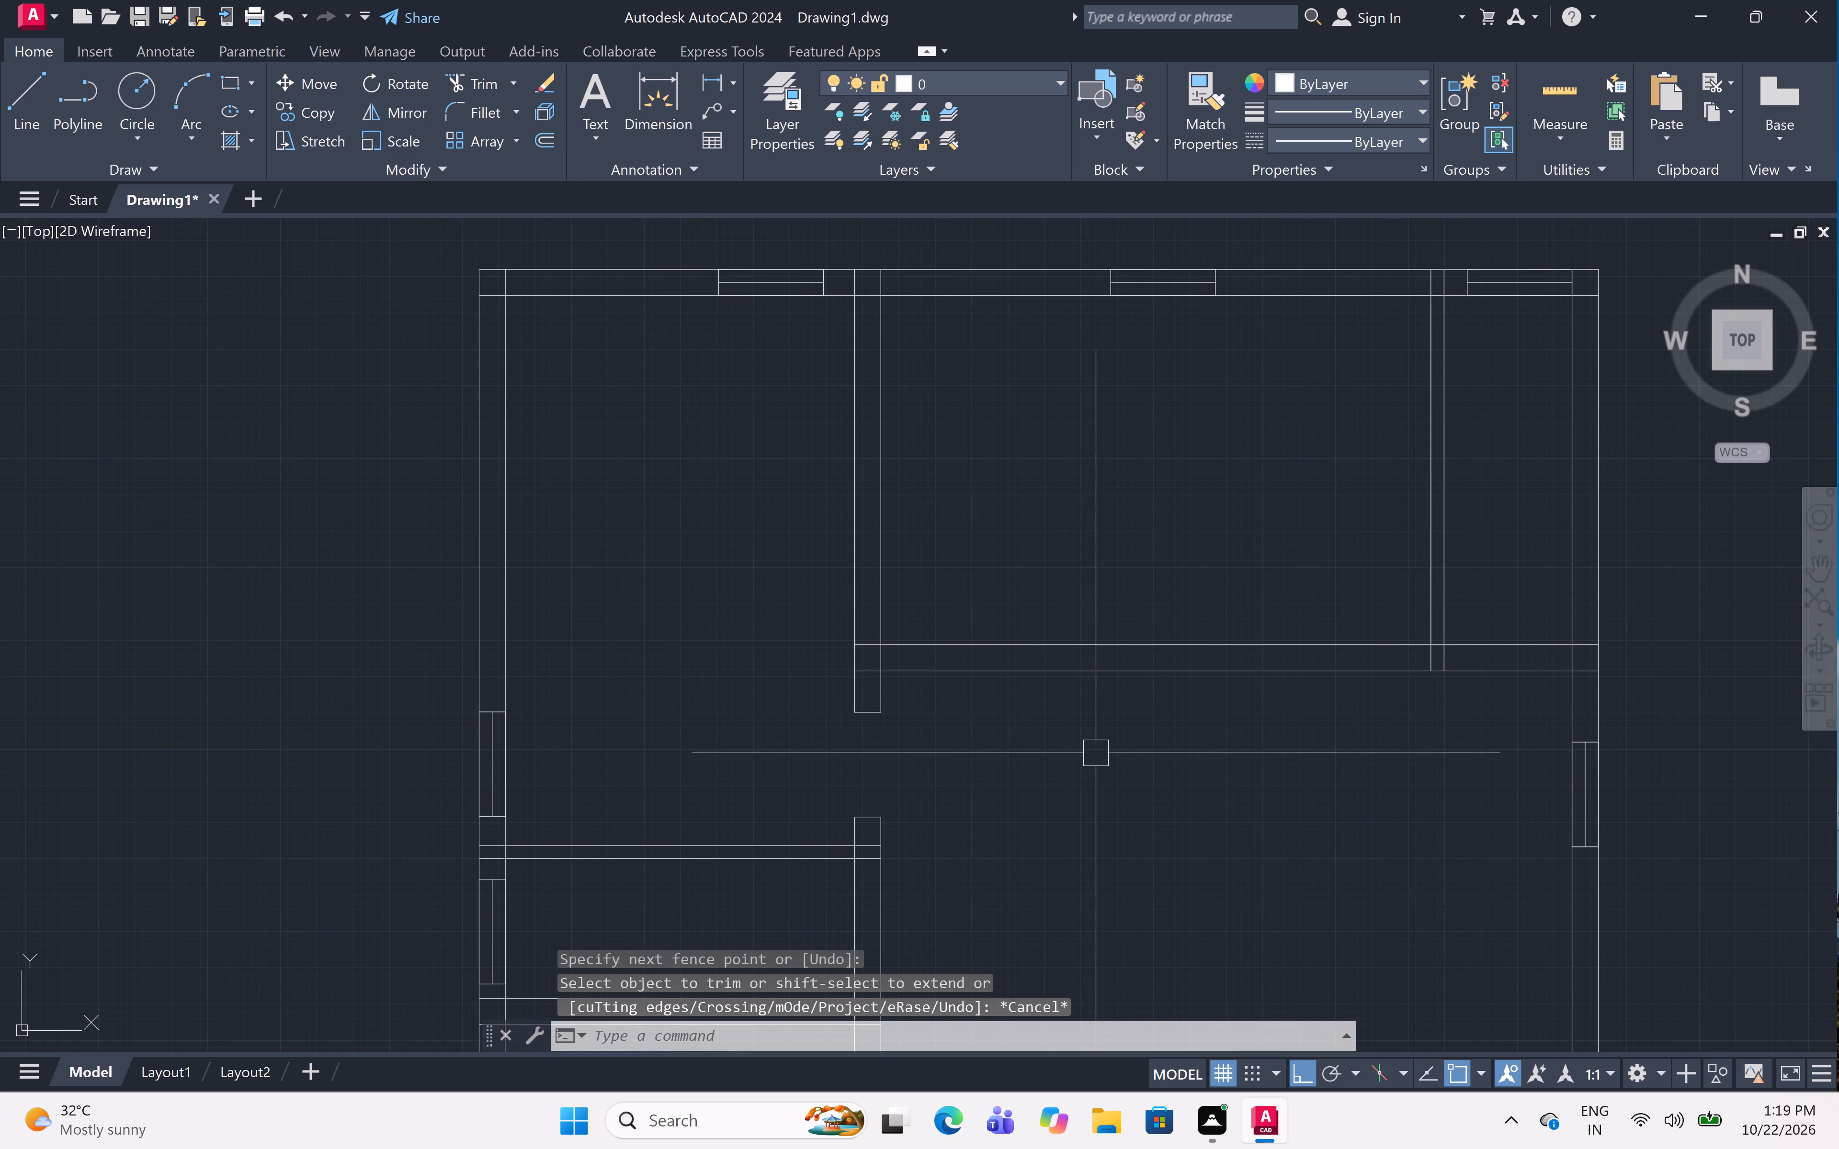
scroll(1240, 604, up, 1)
middle_drag(1239, 601, 1131, 598)
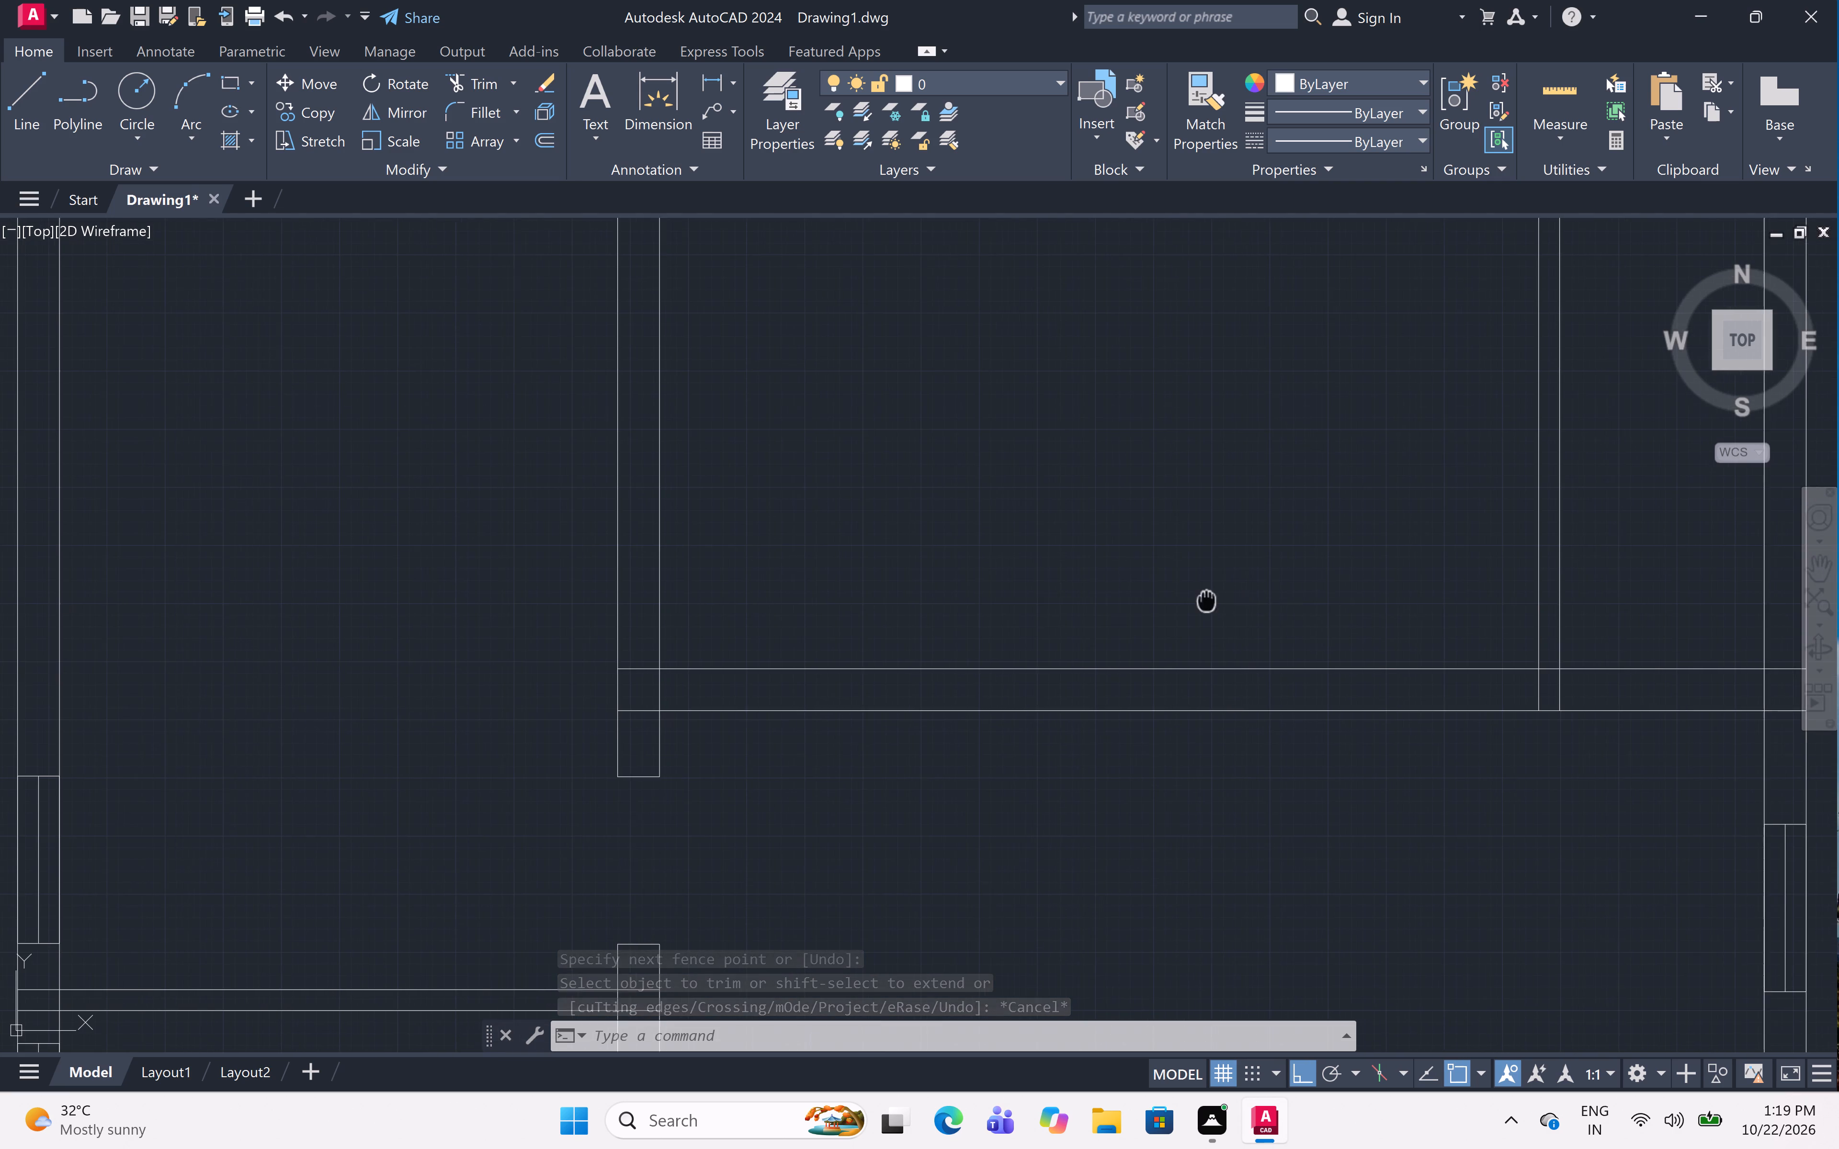
middle_drag(1131, 598, 1110, 598)
text(l)
key(space)
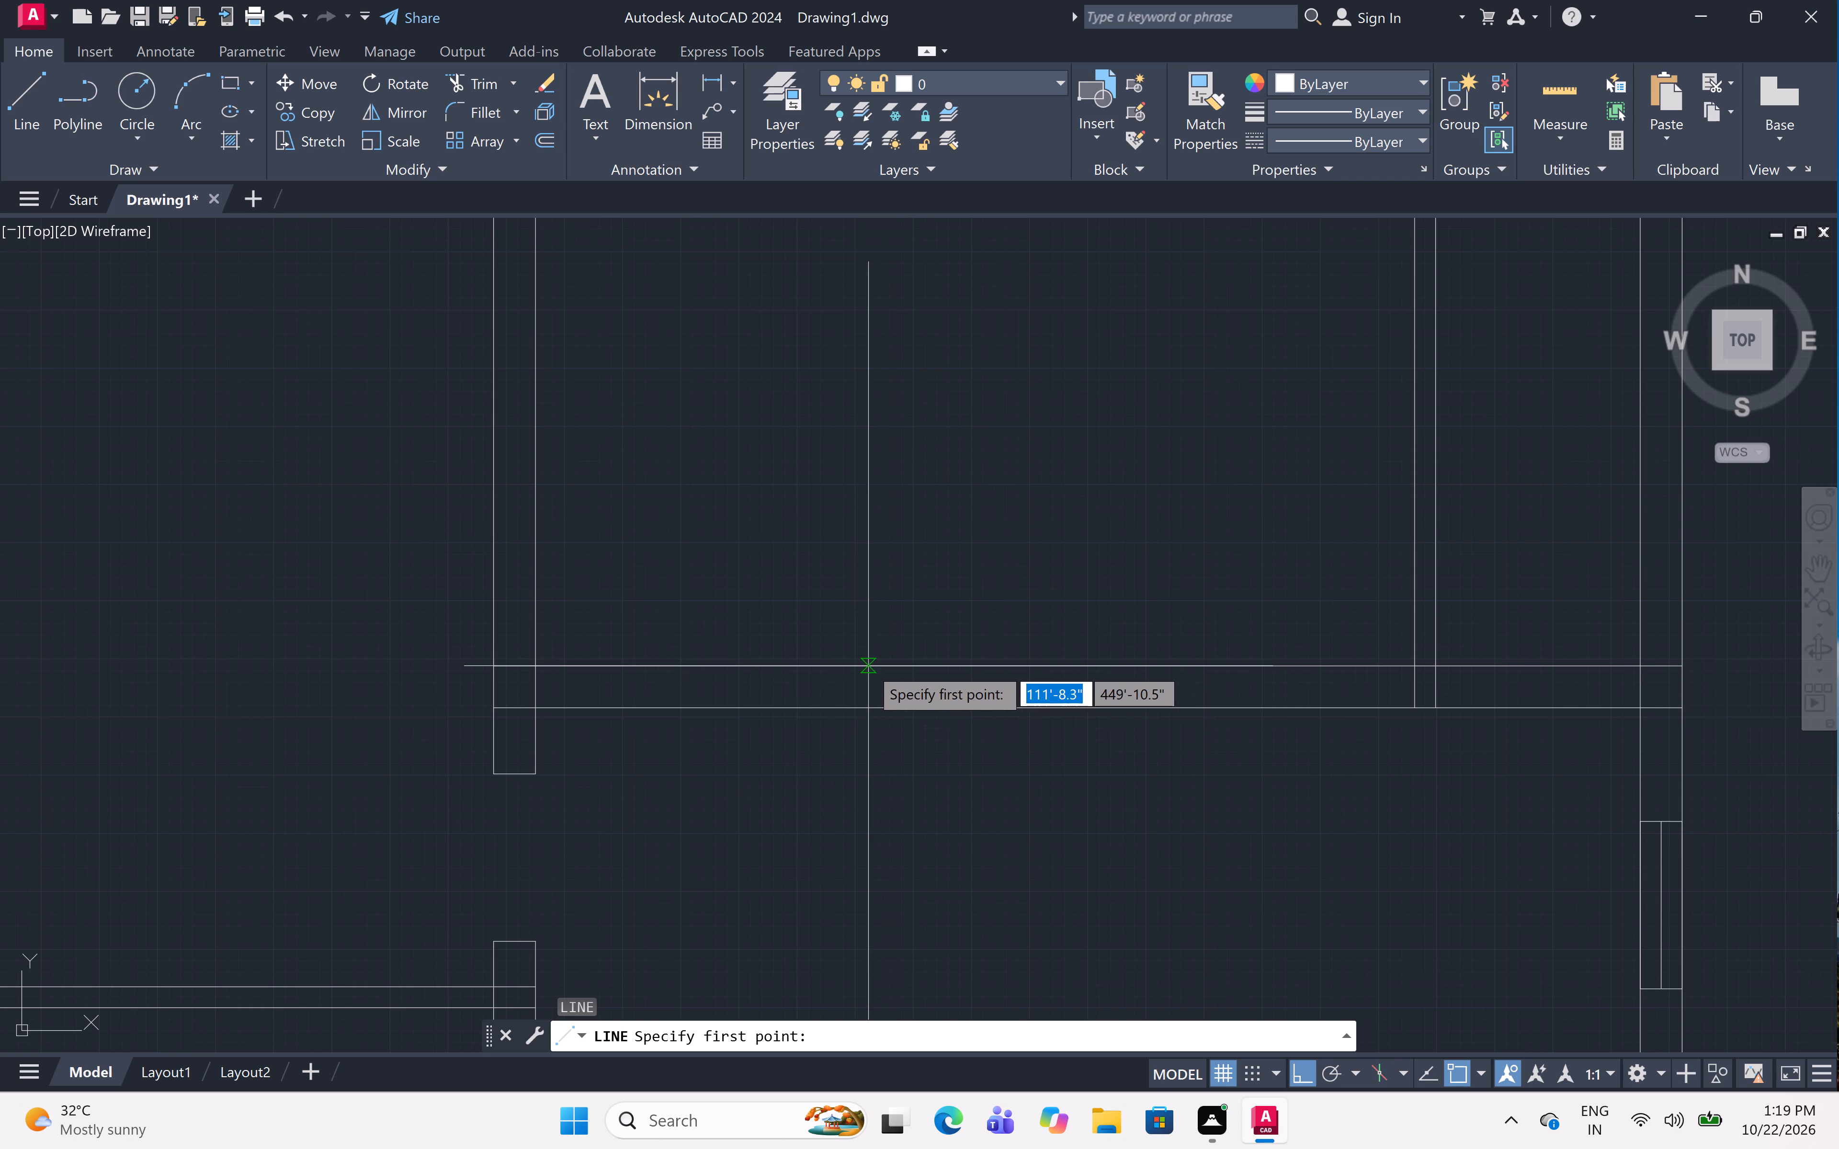
click(879, 665)
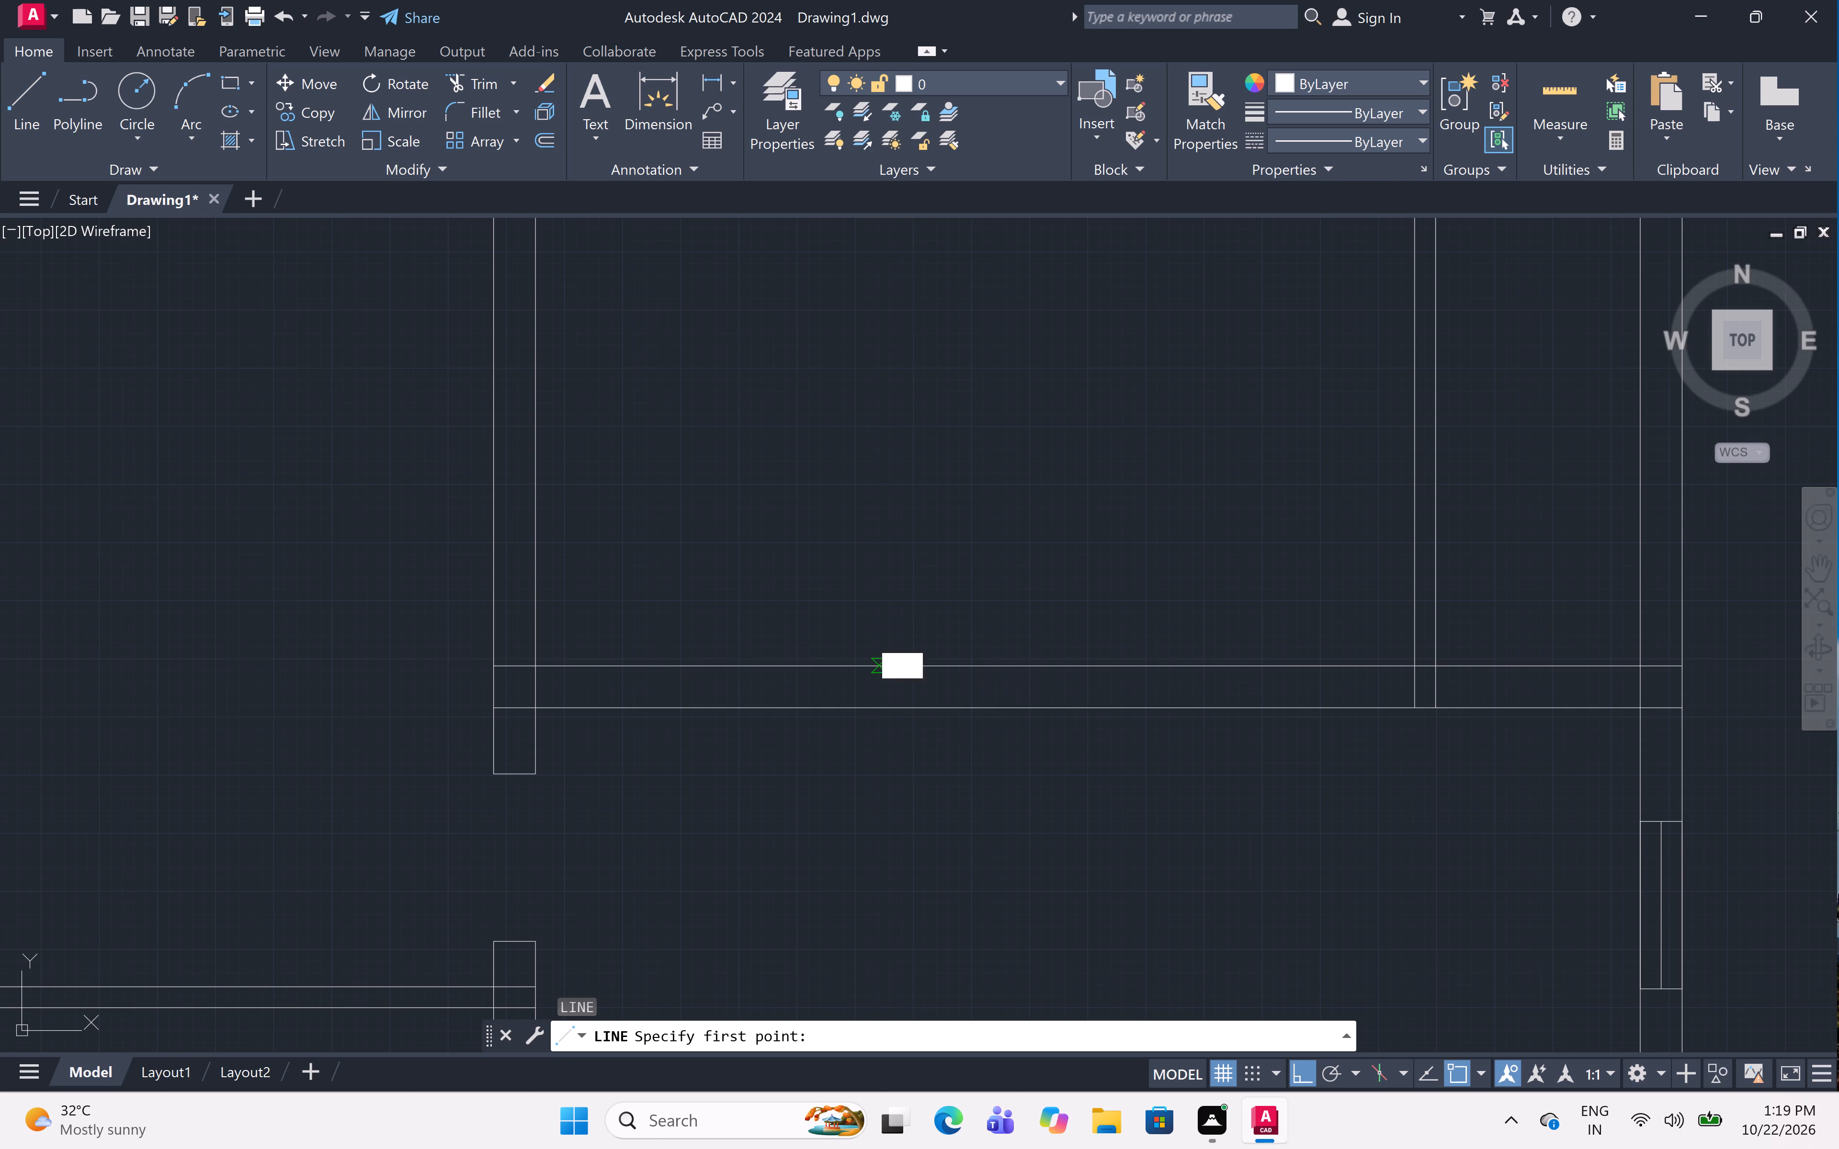
click(886, 710)
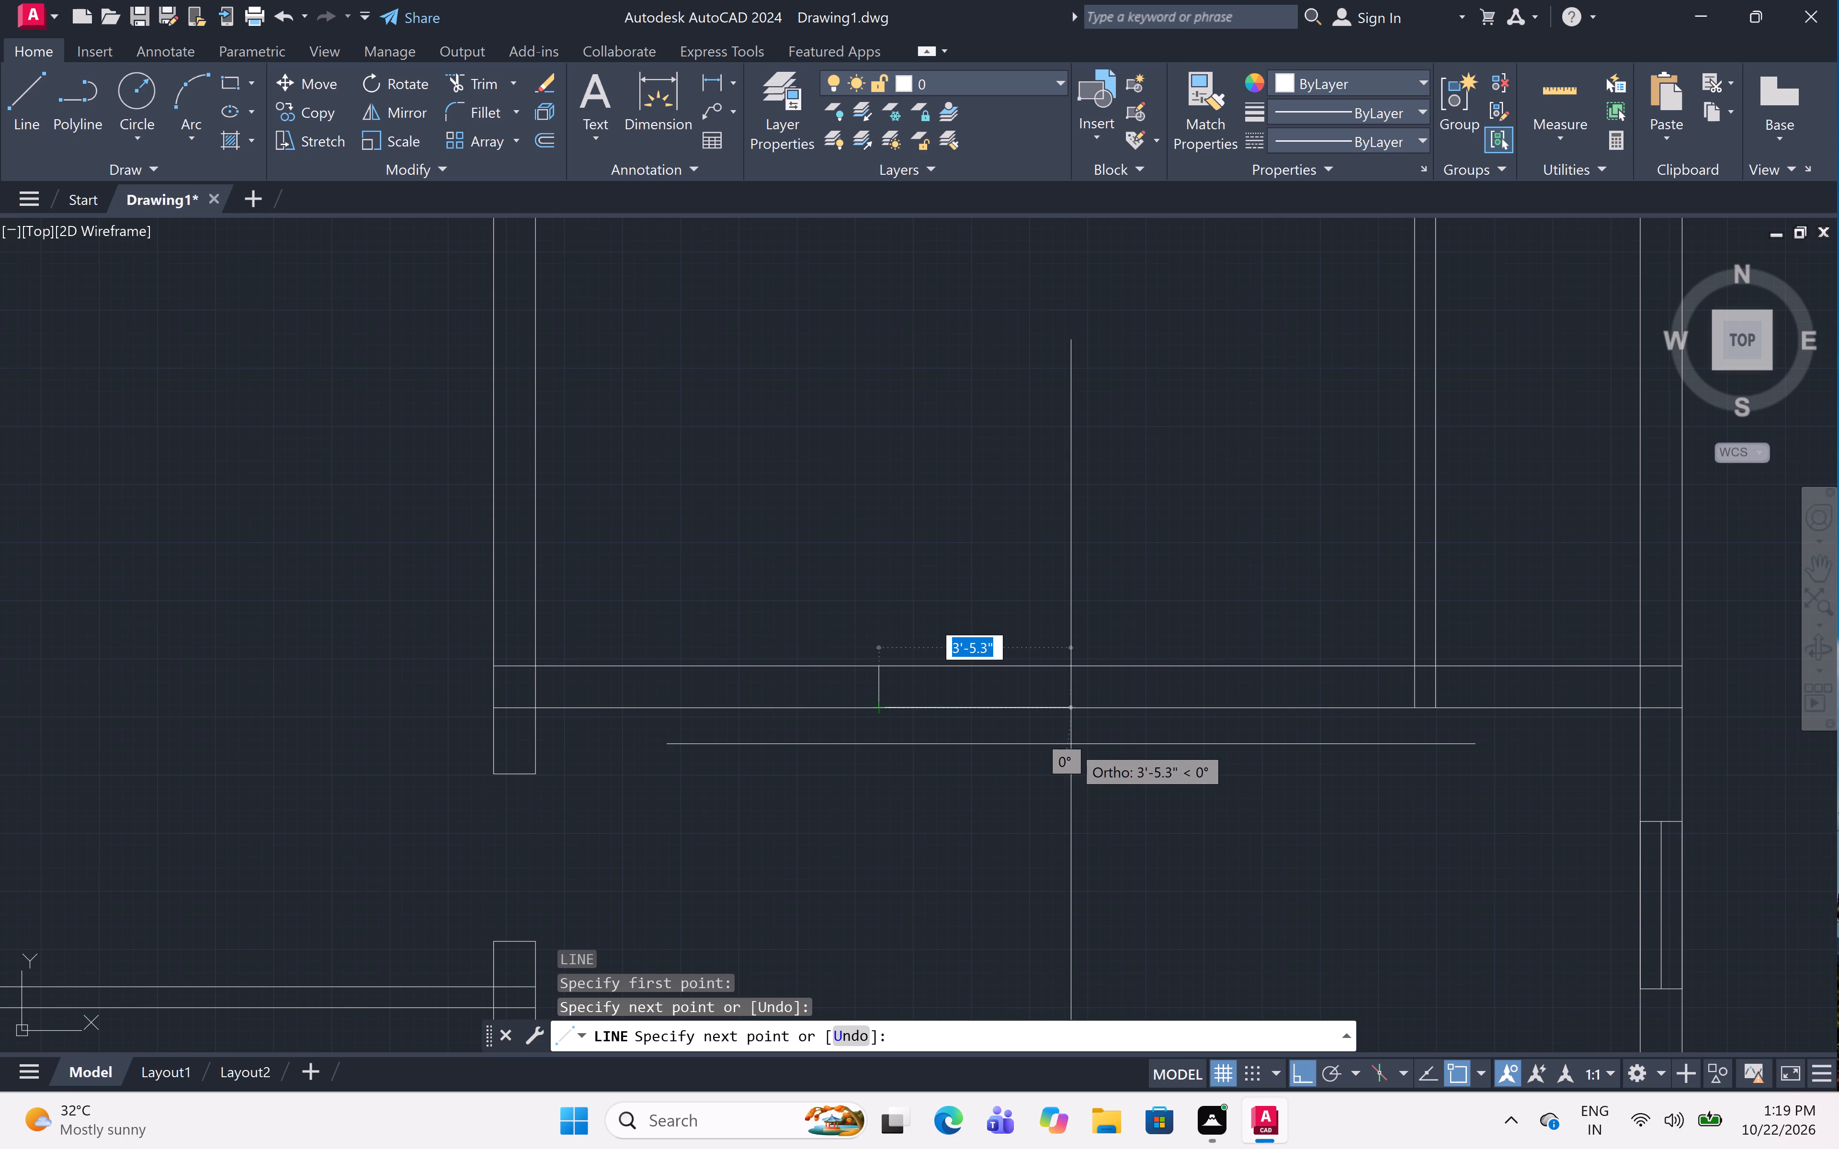
text(3')
key(space)
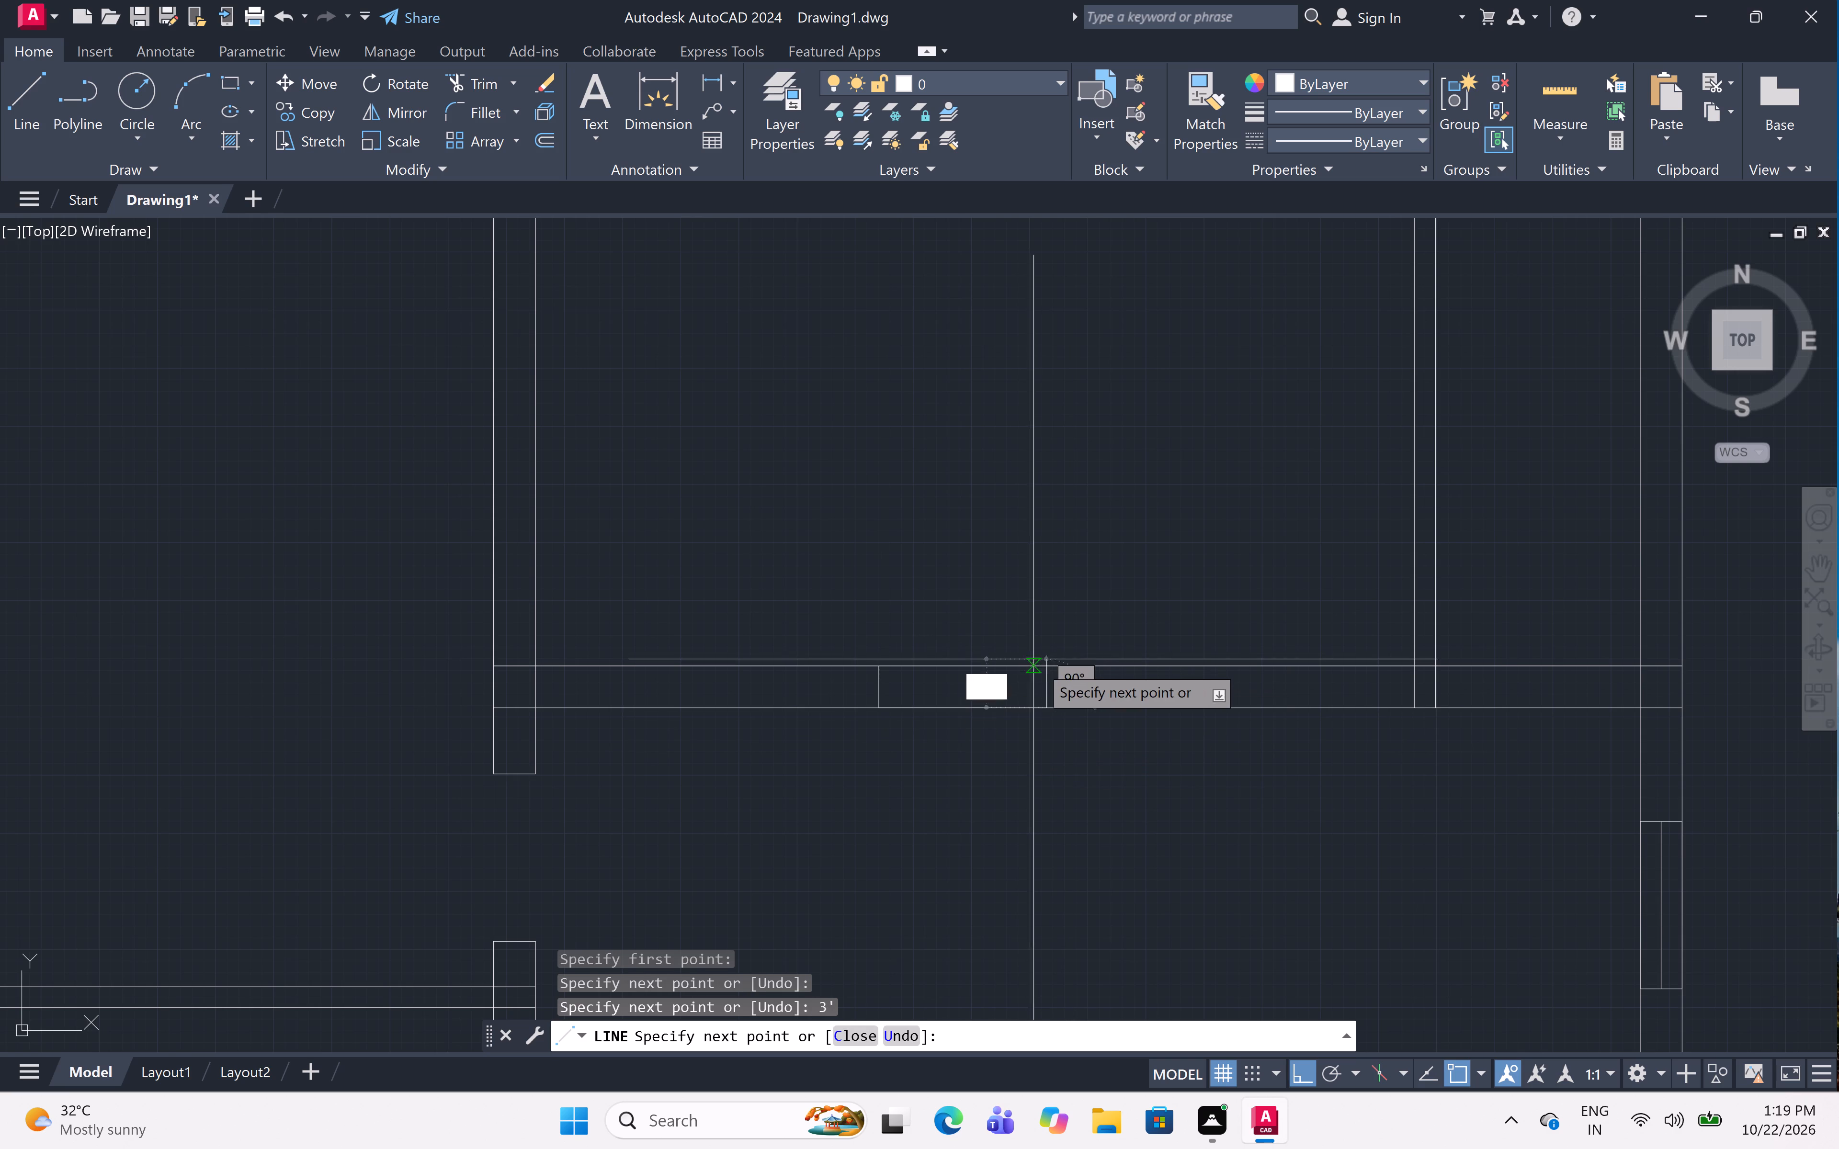
click(1039, 665)
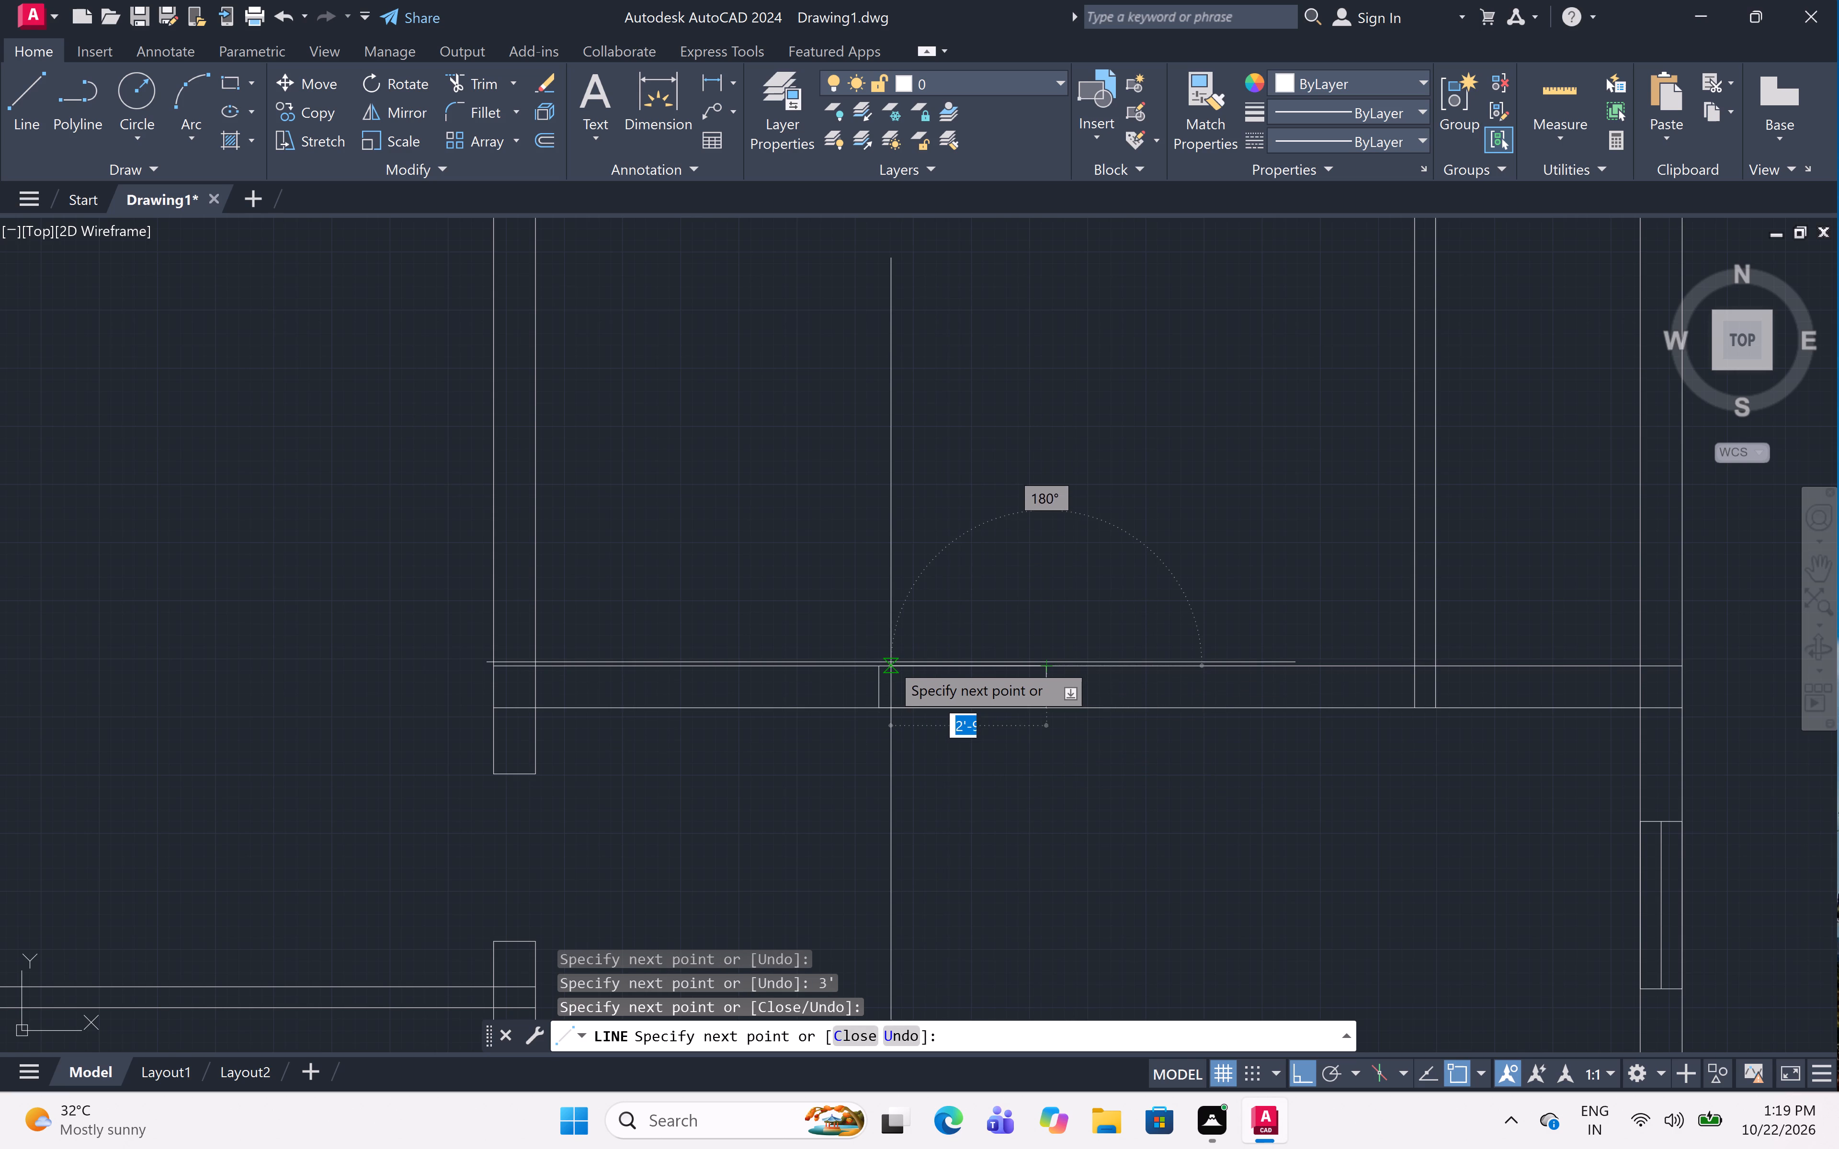
click(877, 663)
key(Escape)
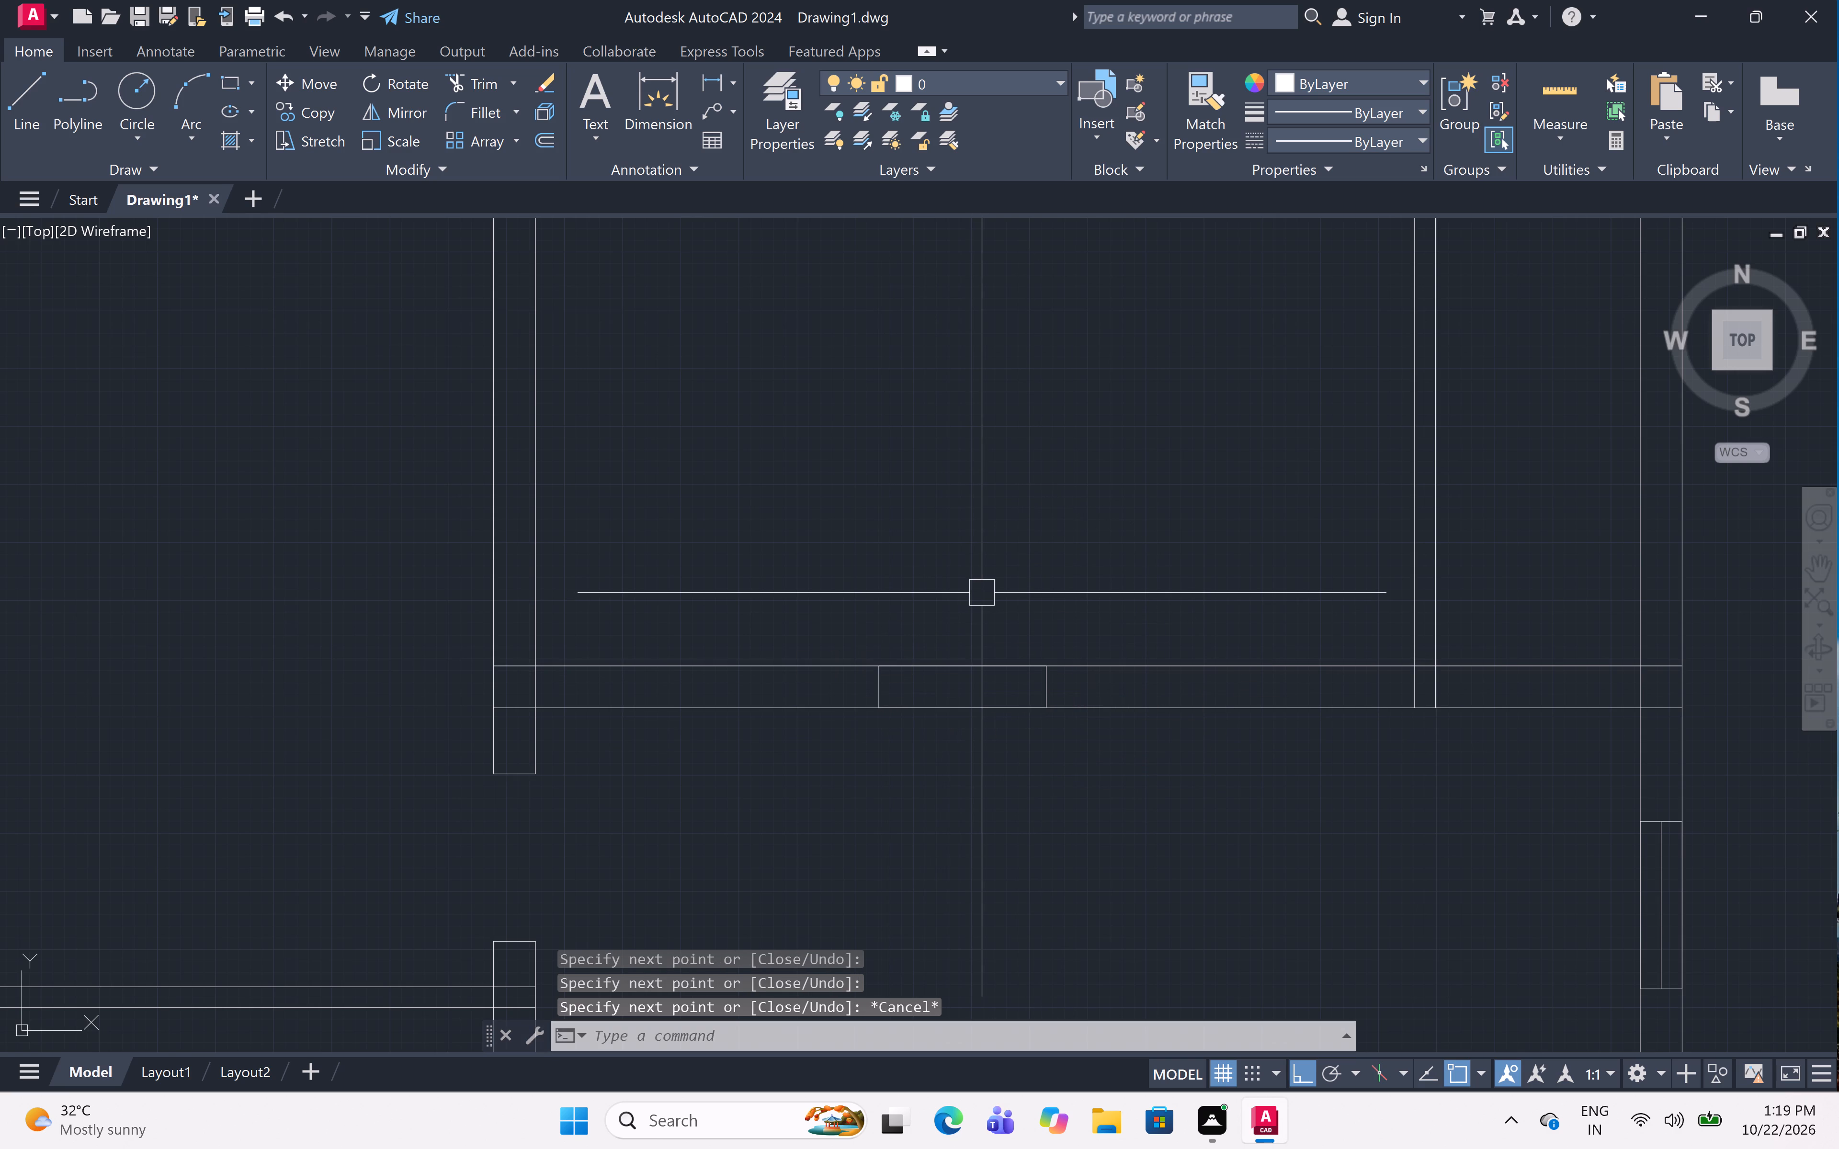
Trim both wall lines between the two jamb lines to open the top-middle room's doorway.
text(tr)
key(space)
click(952, 634)
click(962, 768)
scroll(958, 665, down, 4)
middle_drag(987, 737, 955, 794)
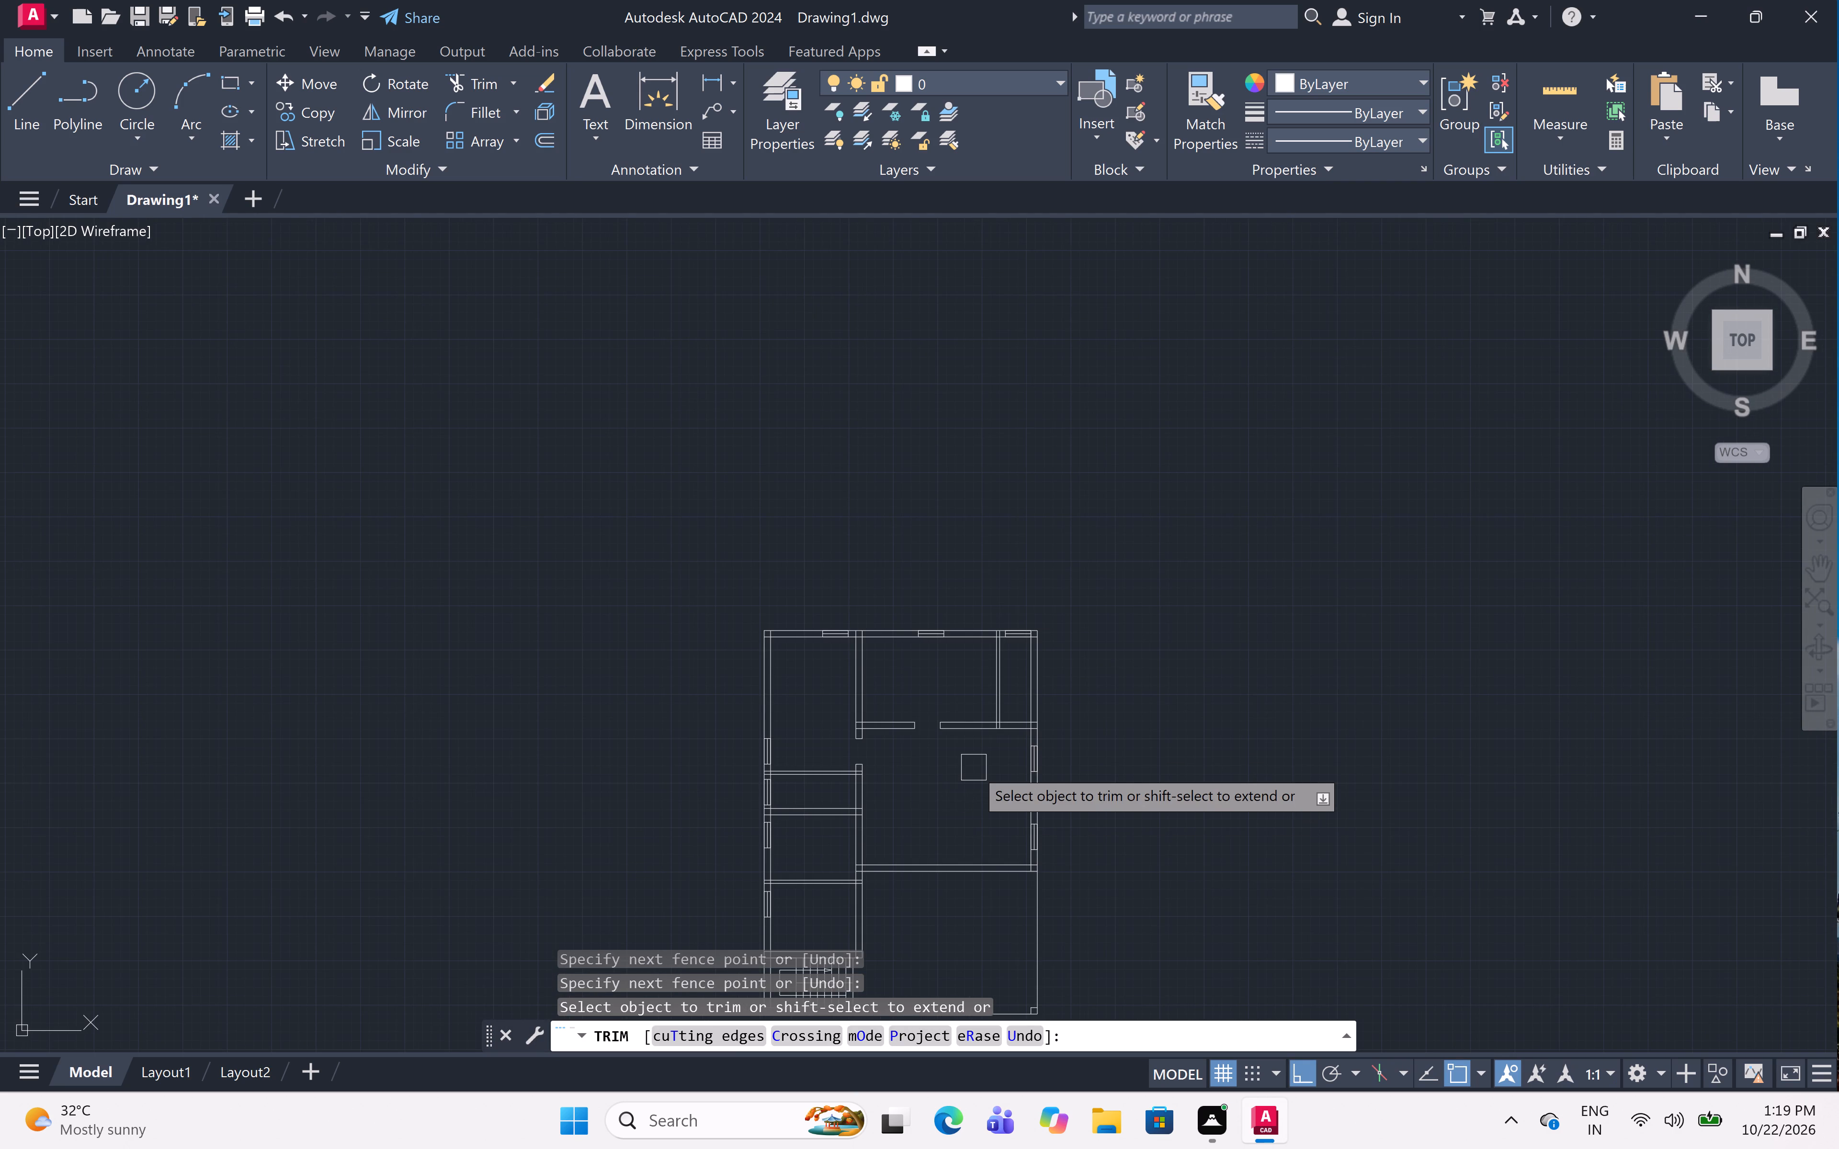
scroll(1004, 687, up, 5)
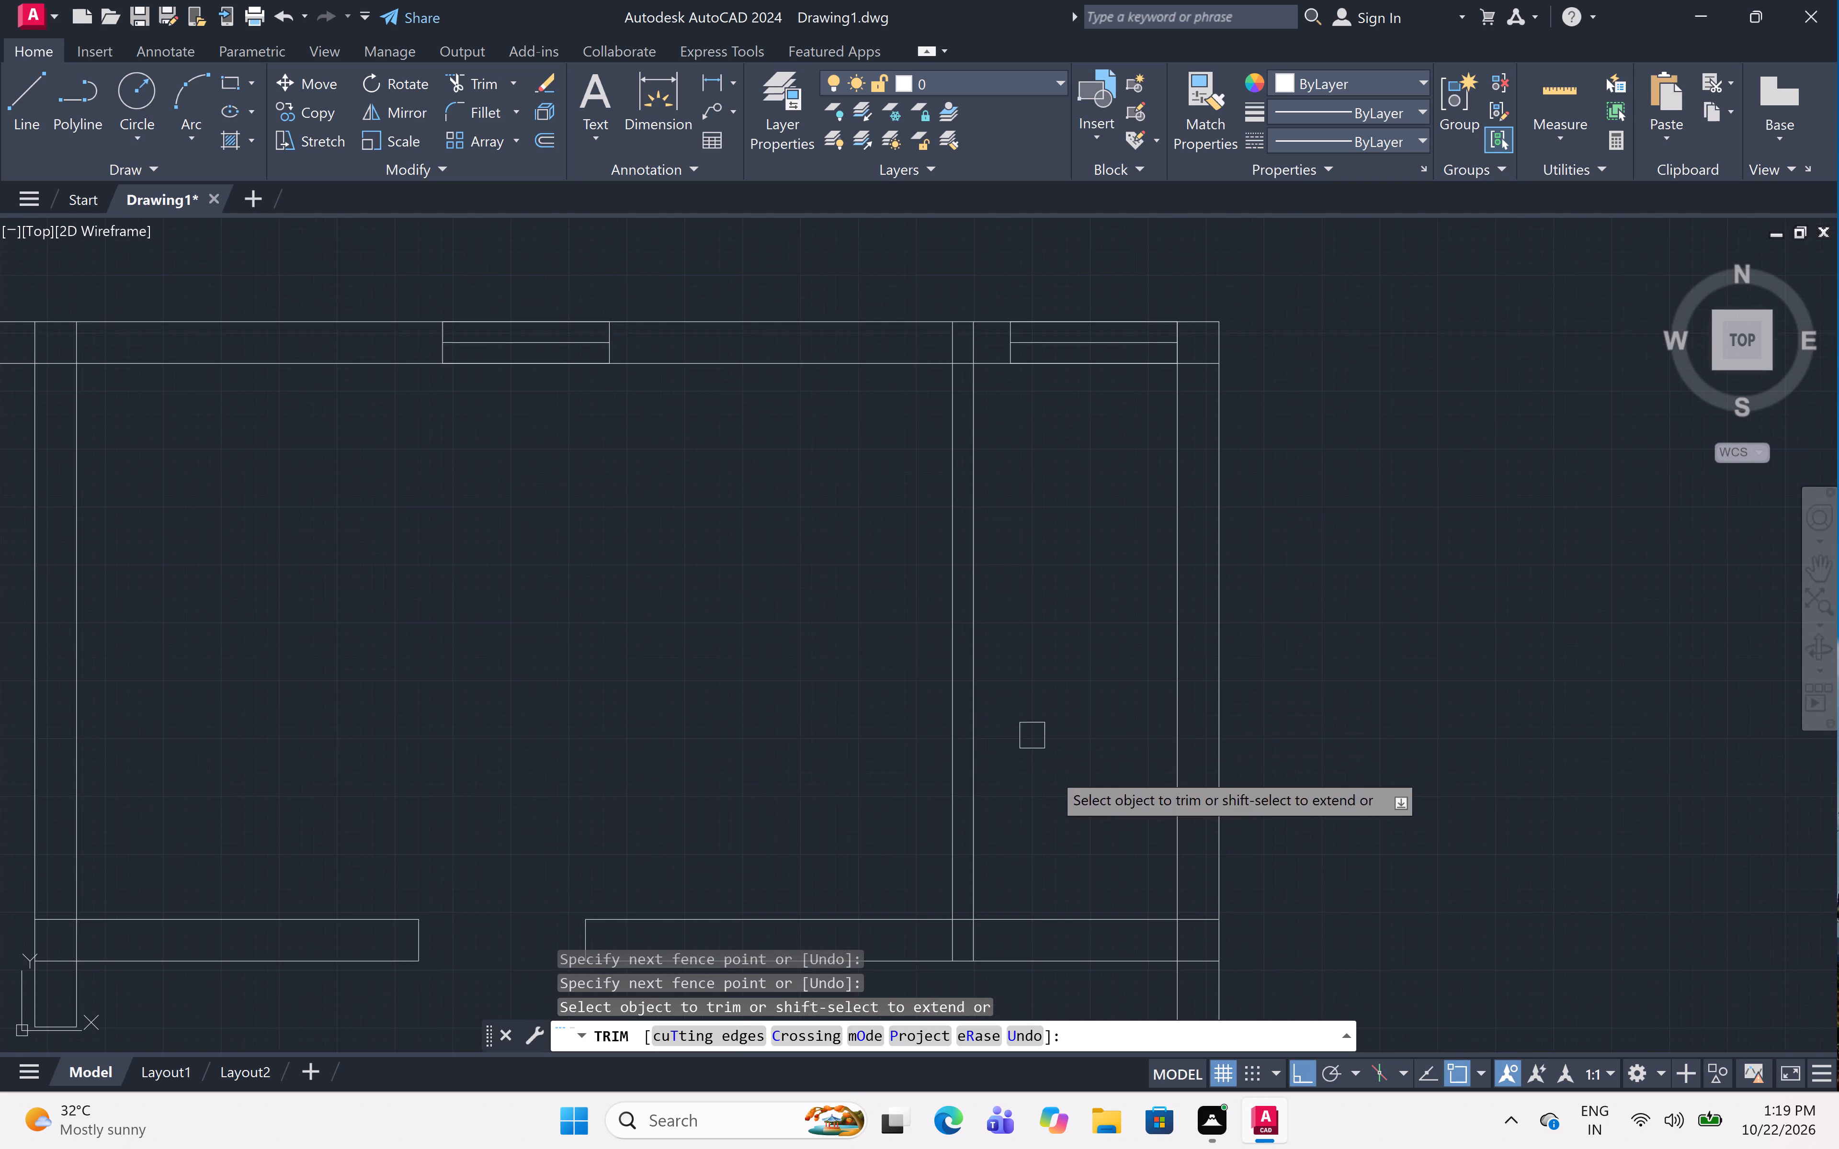
scroll(1053, 772, up, 1)
middle_drag(1052, 771, 1060, 682)
key(Escape)
Outline a 3' door opening in the 4.5" partition between the top-middle room and the narrow top-right room, near its lower end.
text(l)
key(space)
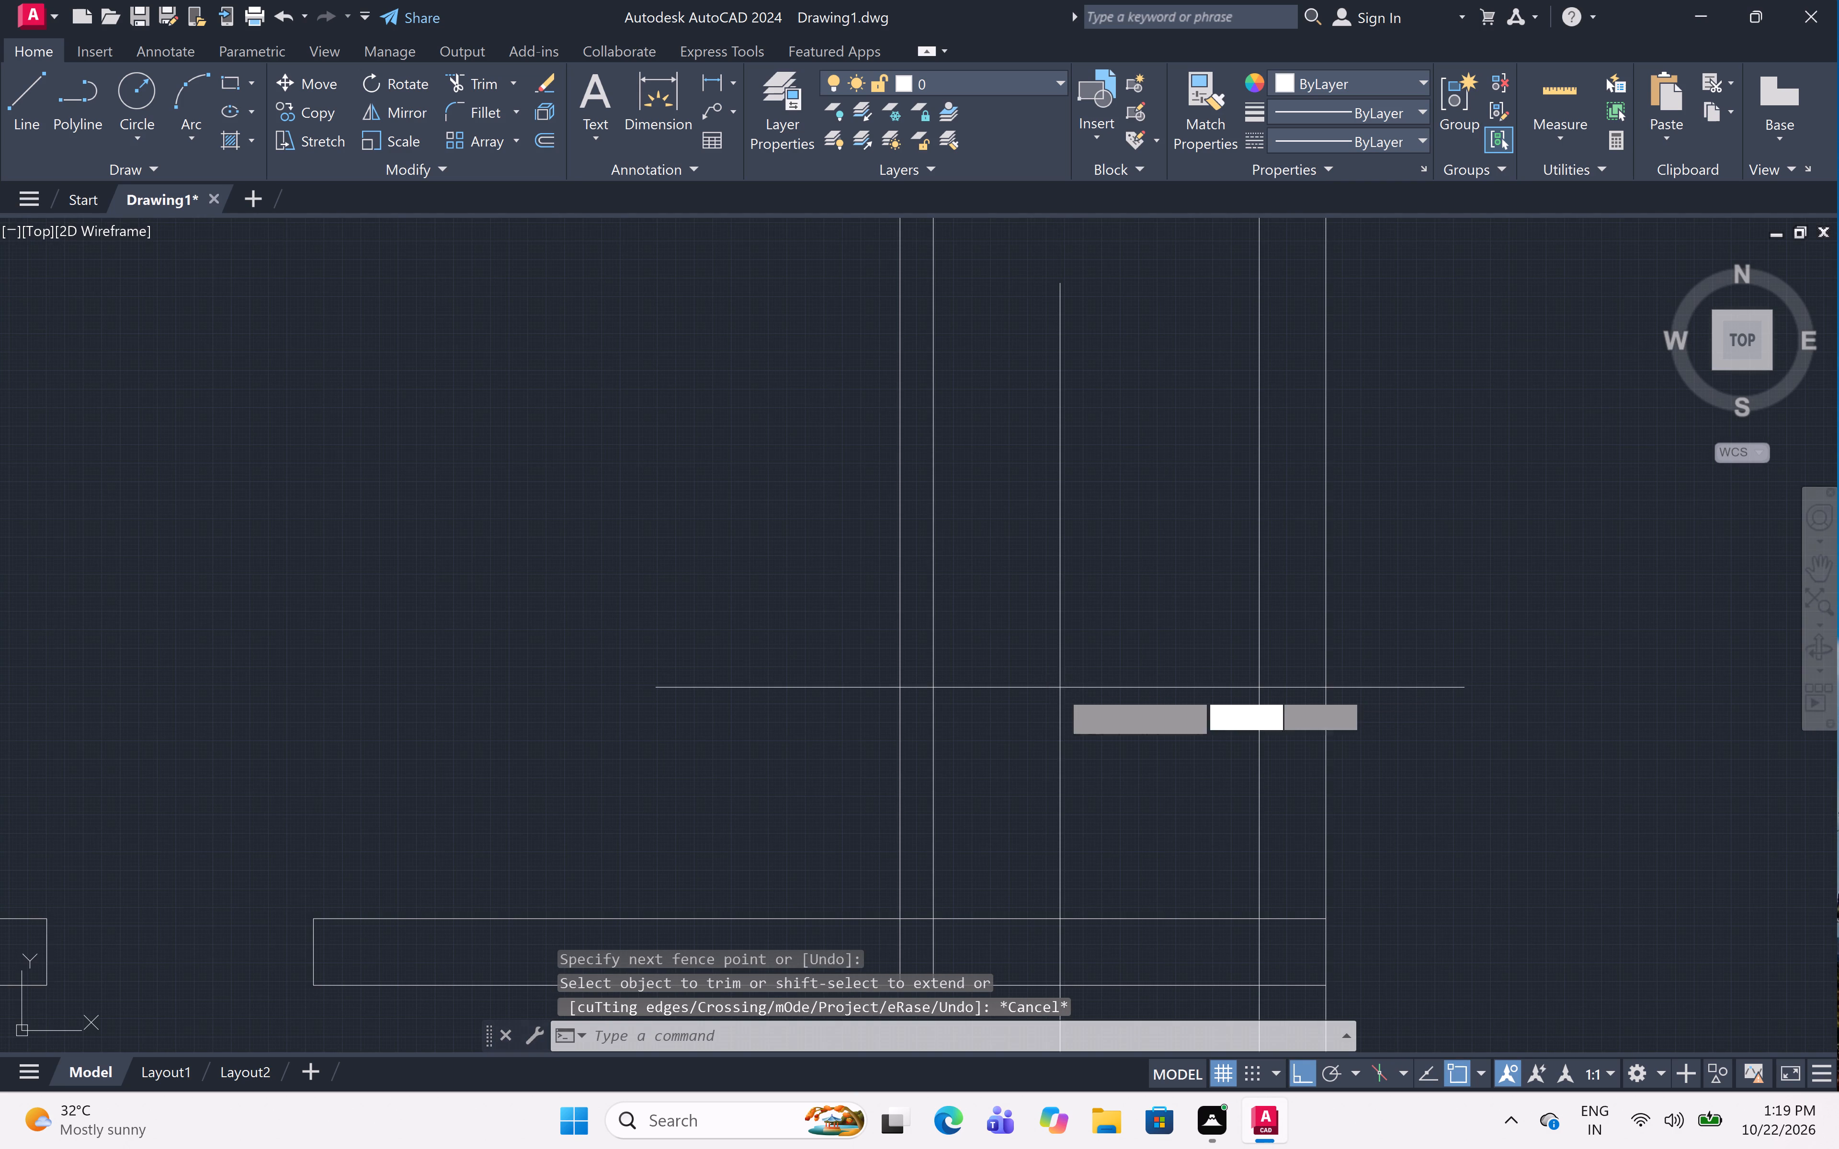
click(930, 801)
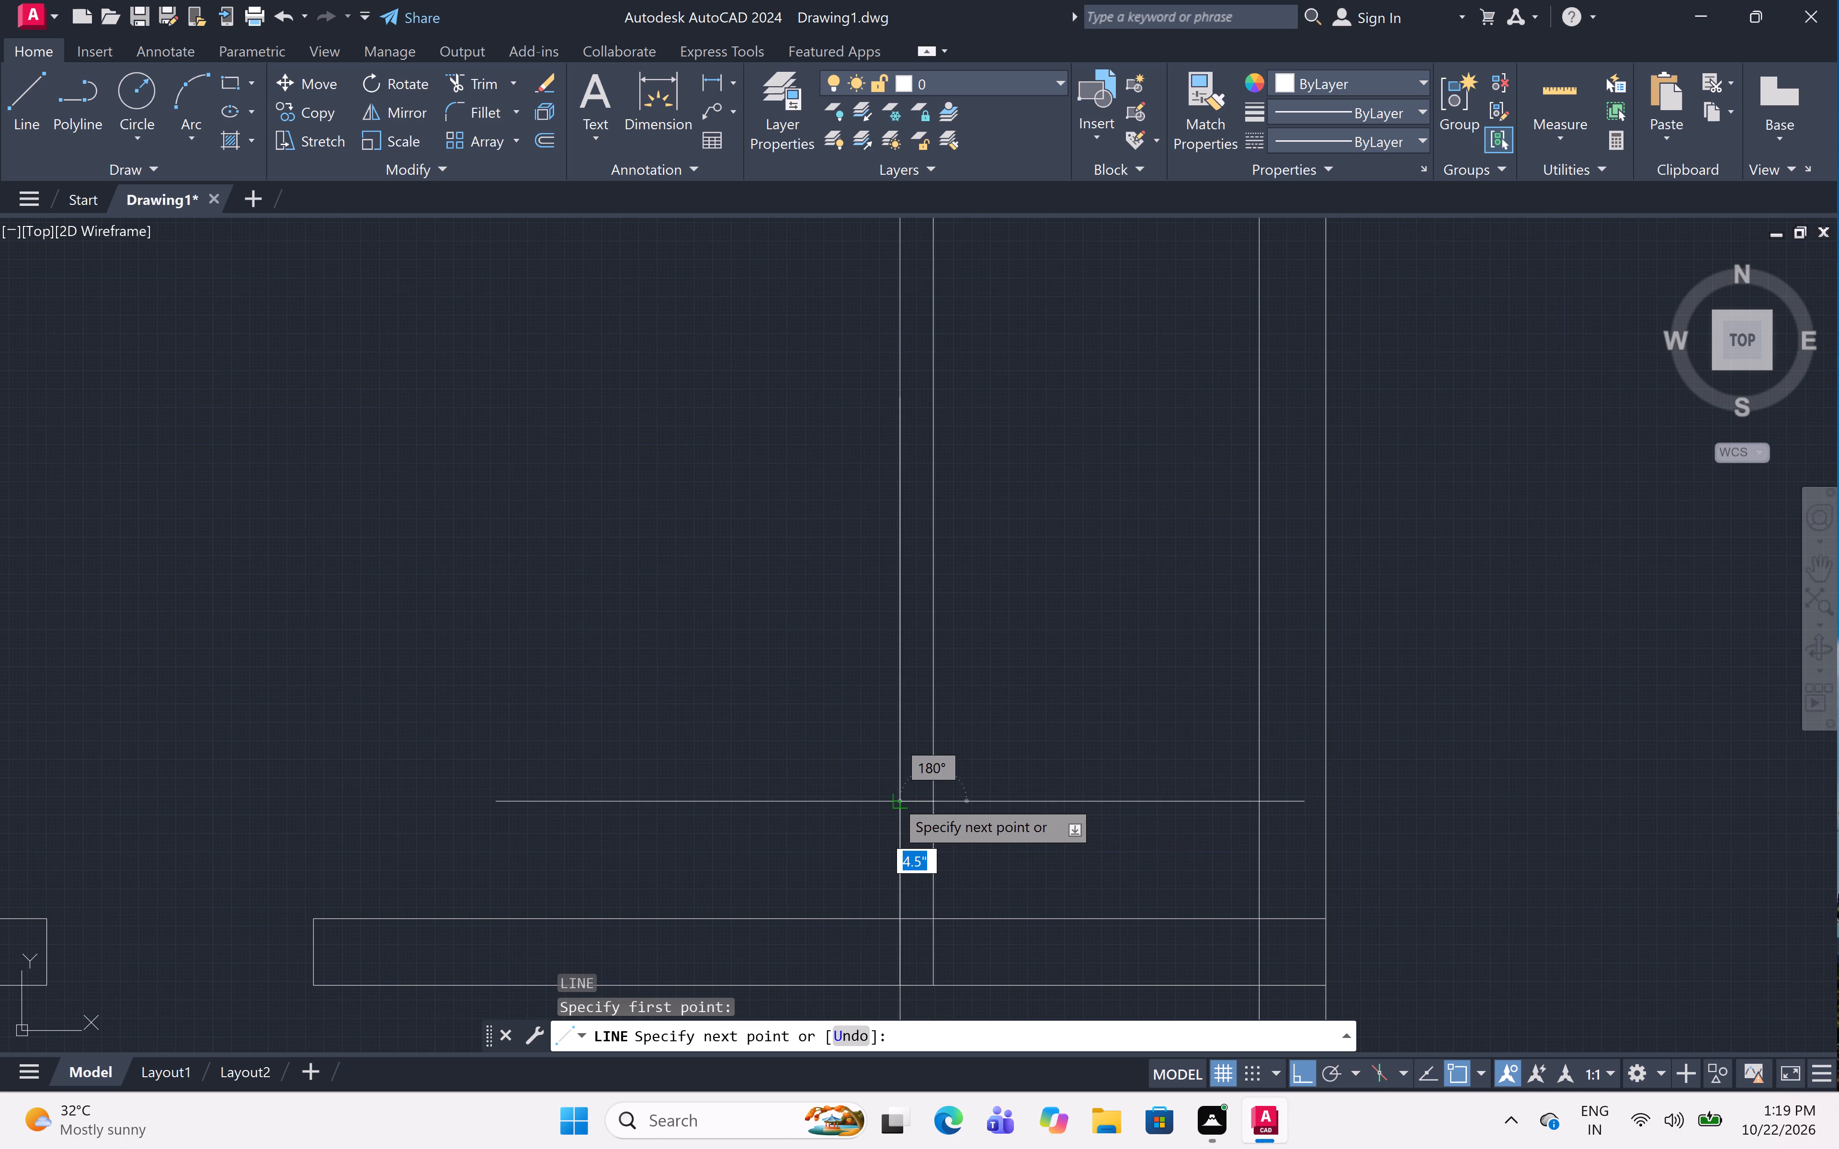
click(894, 799)
text(3')
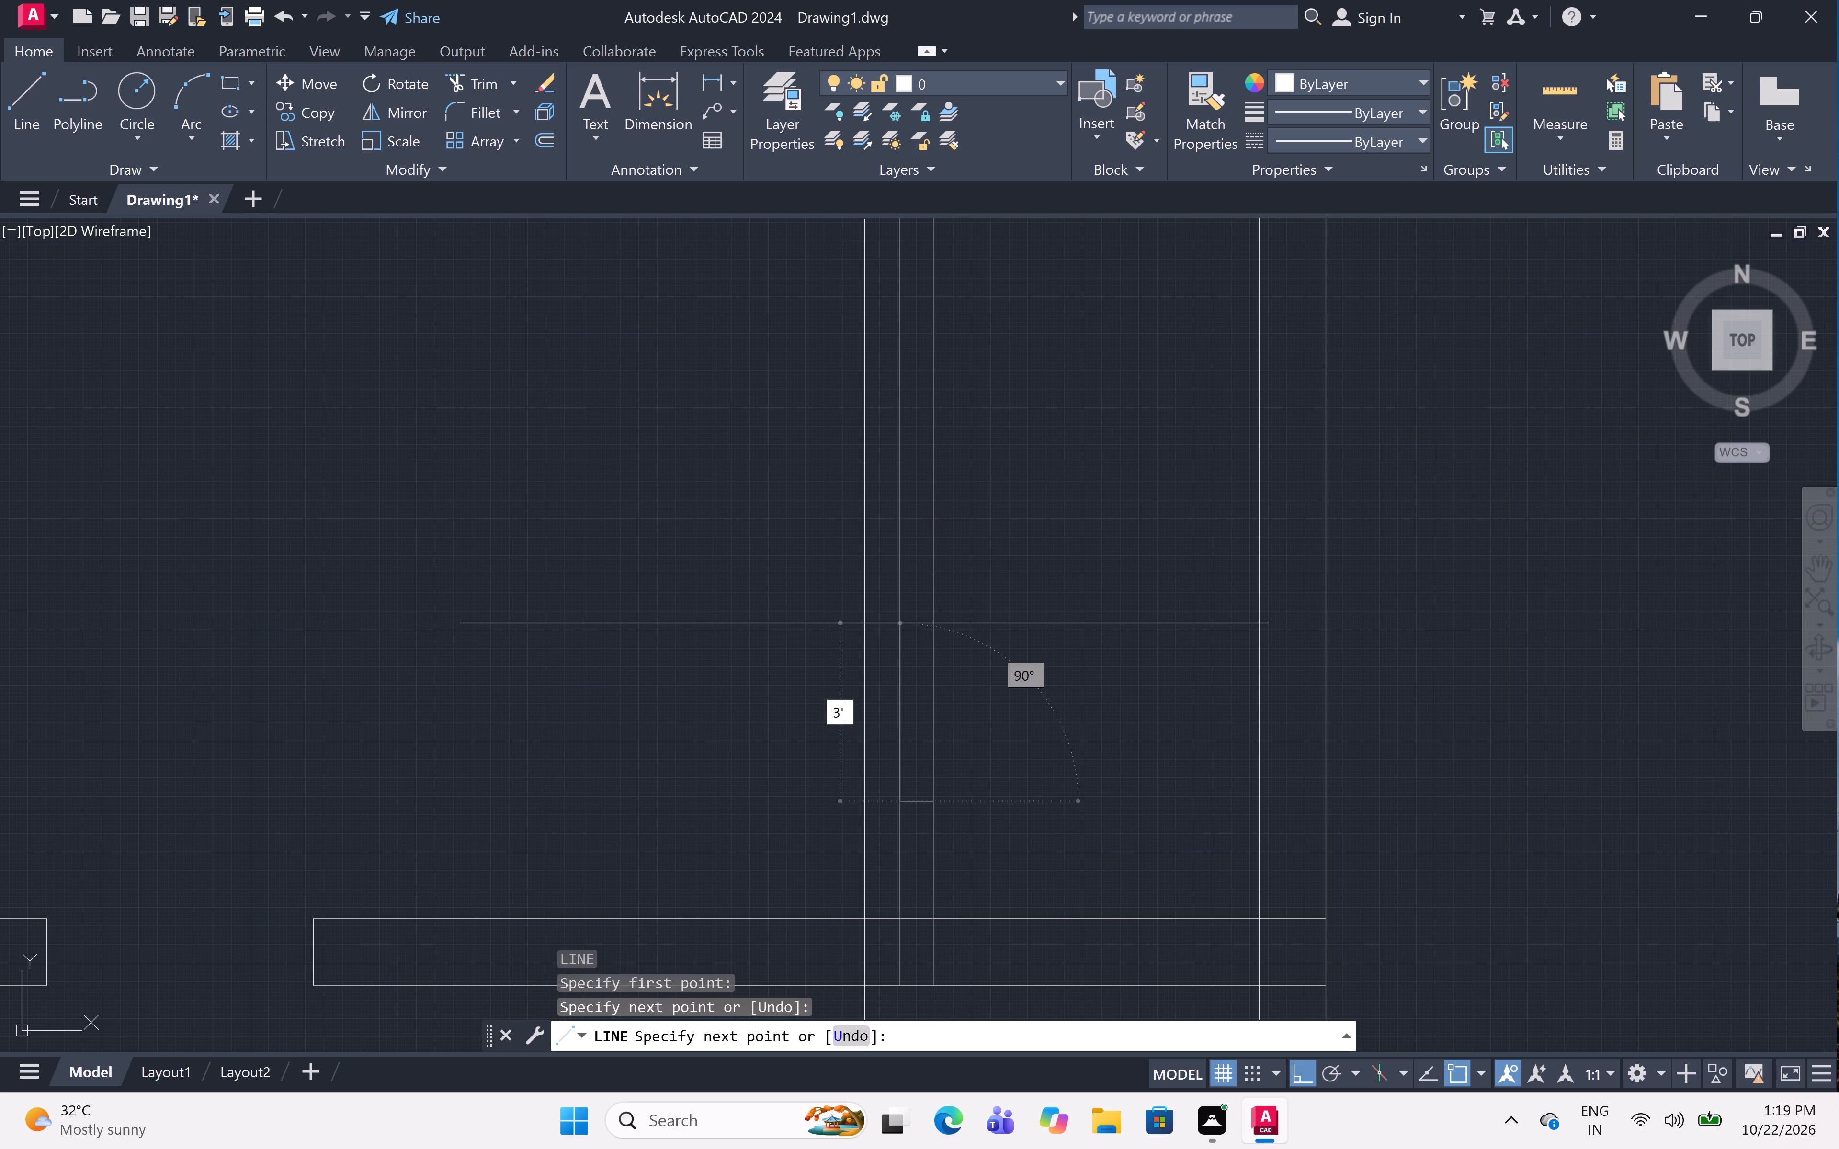
key(space)
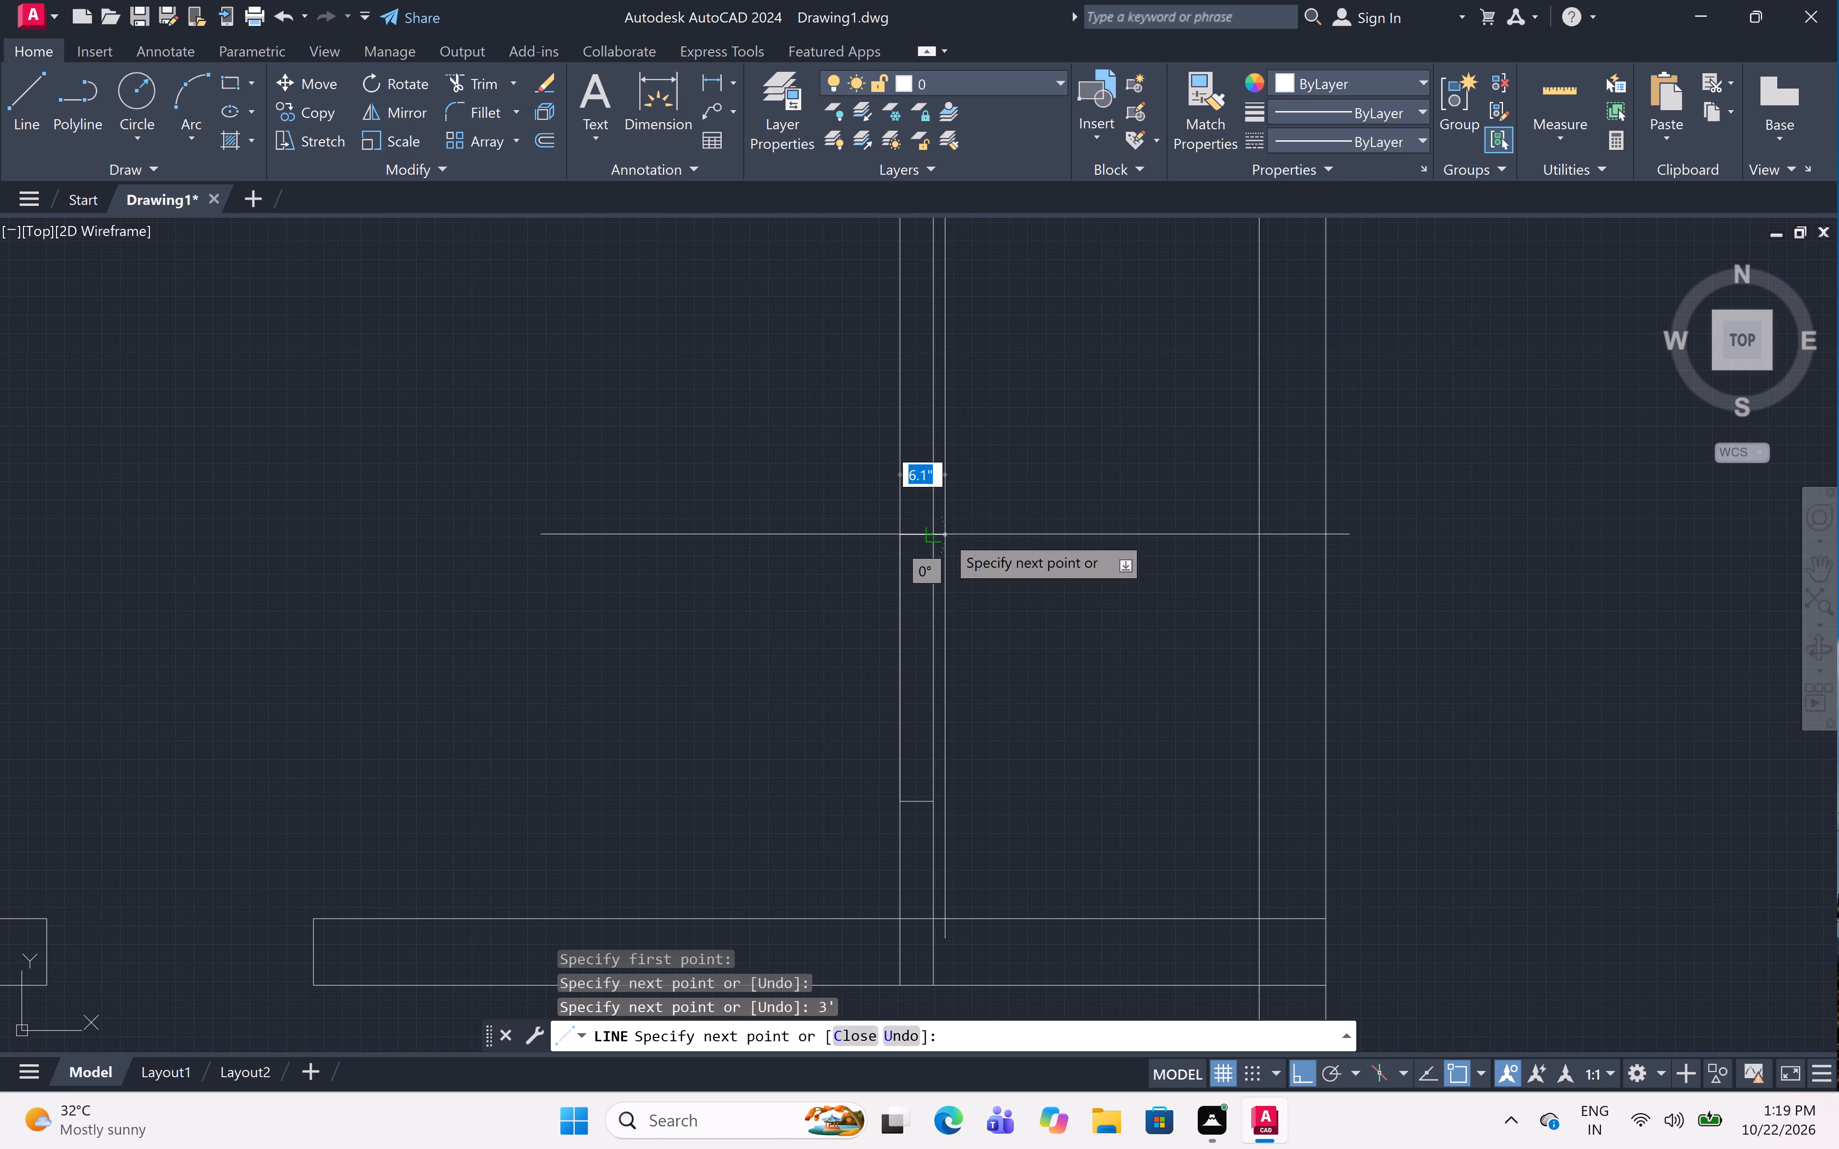
click(938, 535)
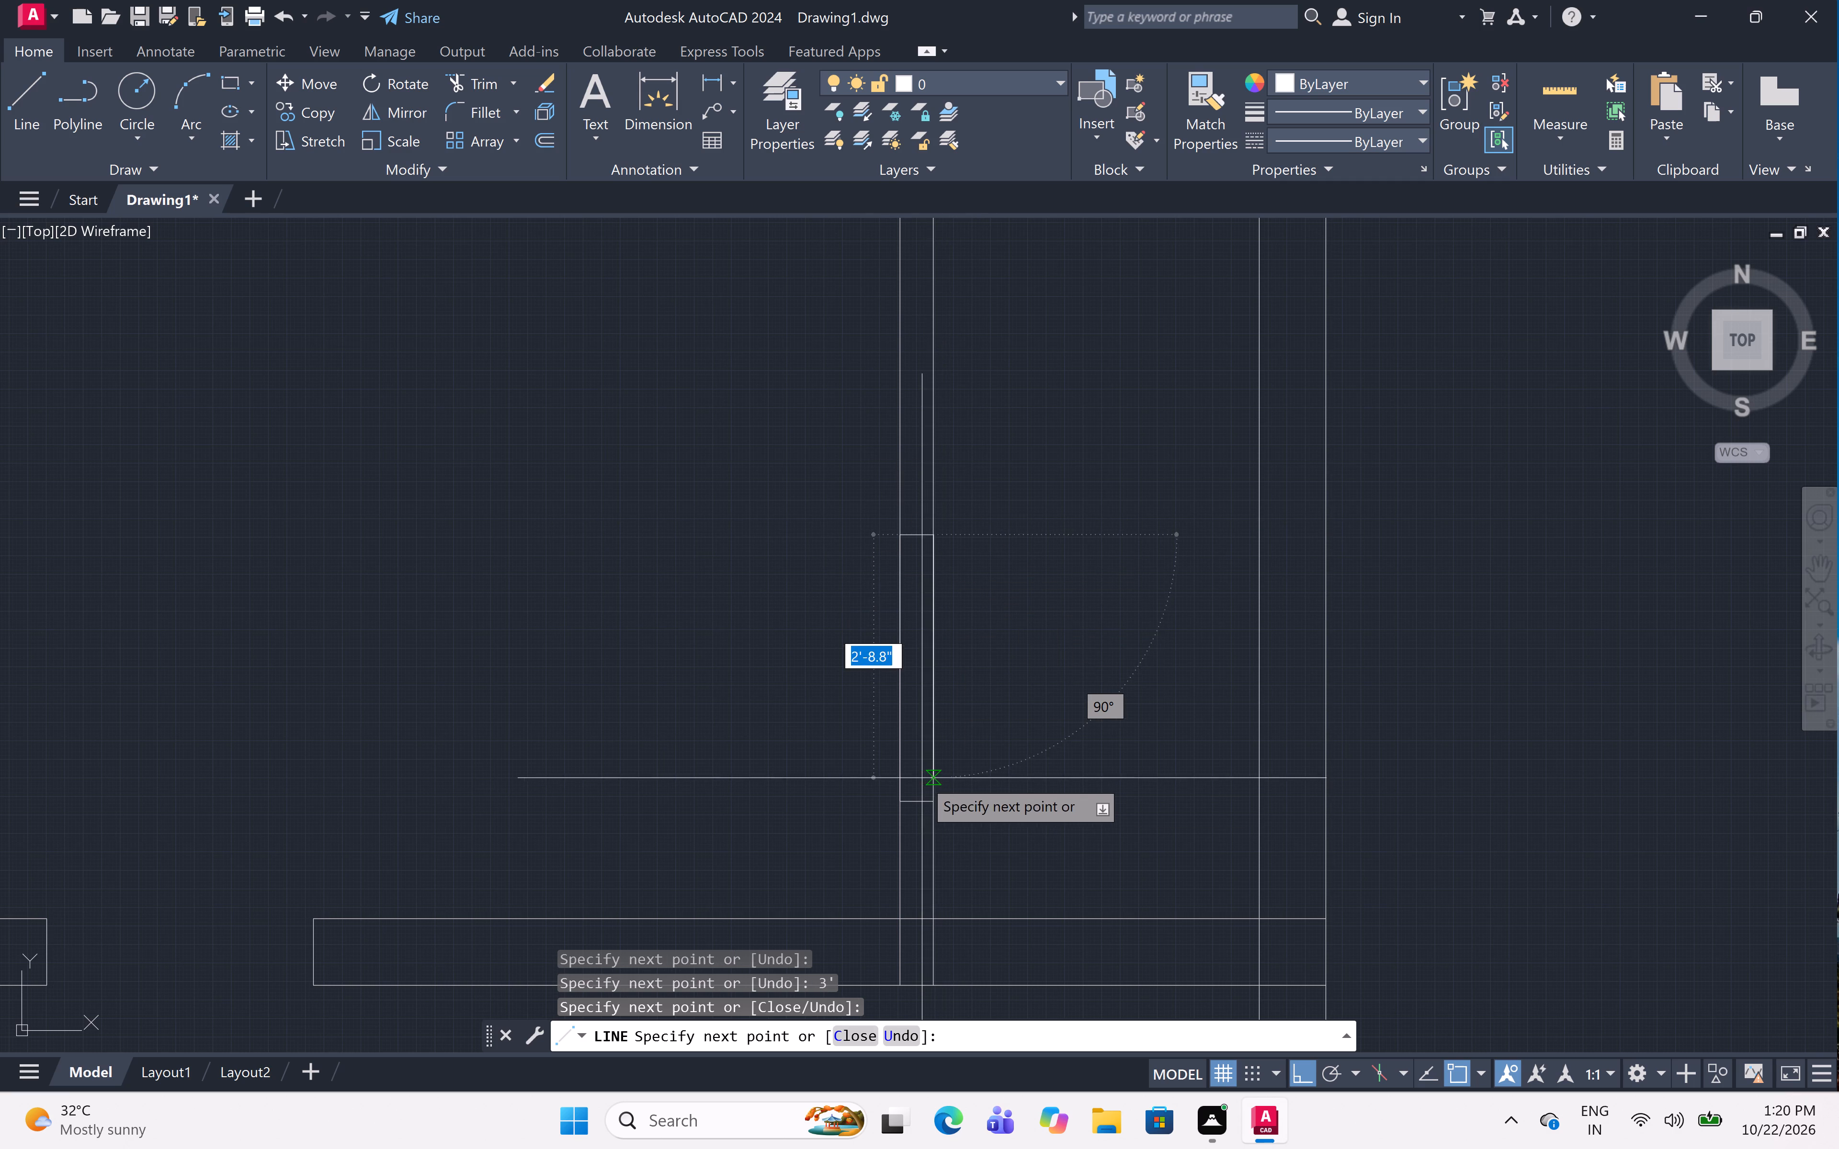
click(933, 798)
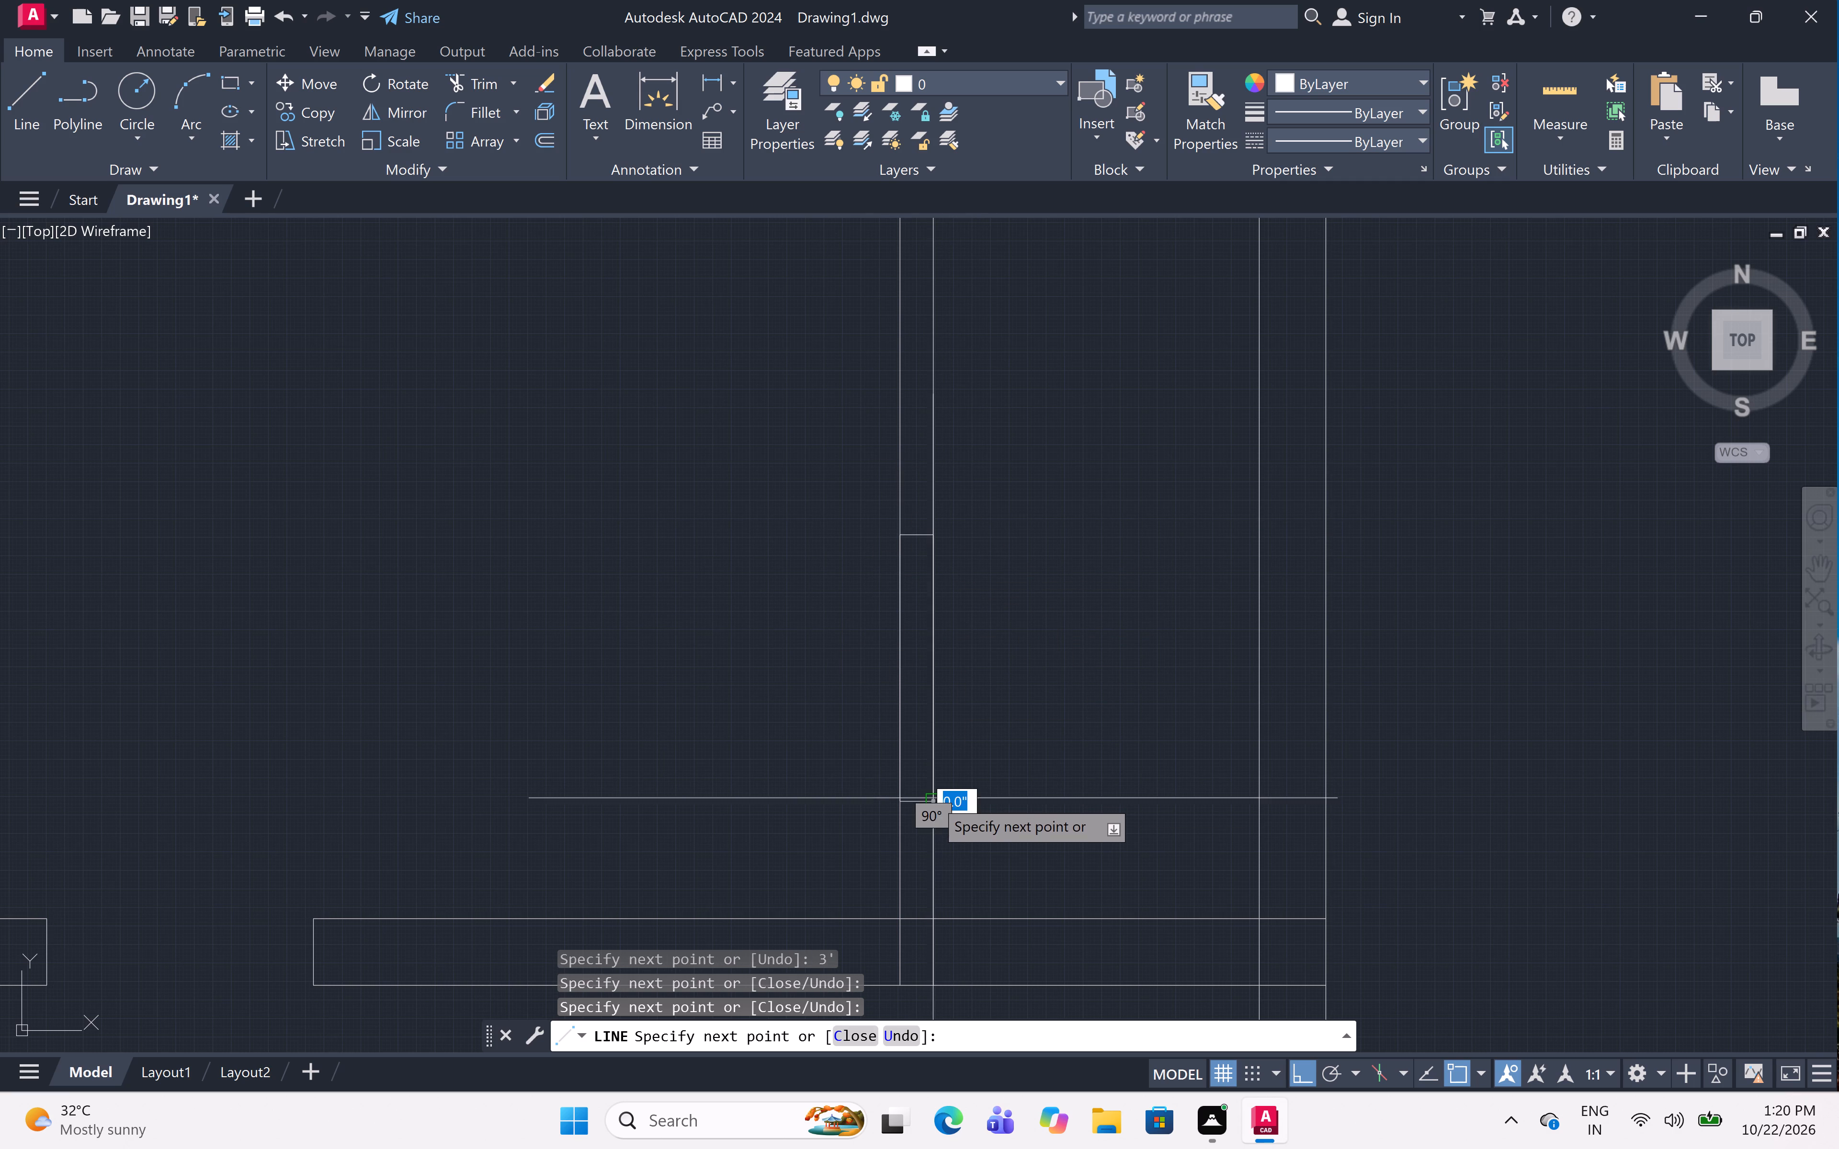
key(Escape)
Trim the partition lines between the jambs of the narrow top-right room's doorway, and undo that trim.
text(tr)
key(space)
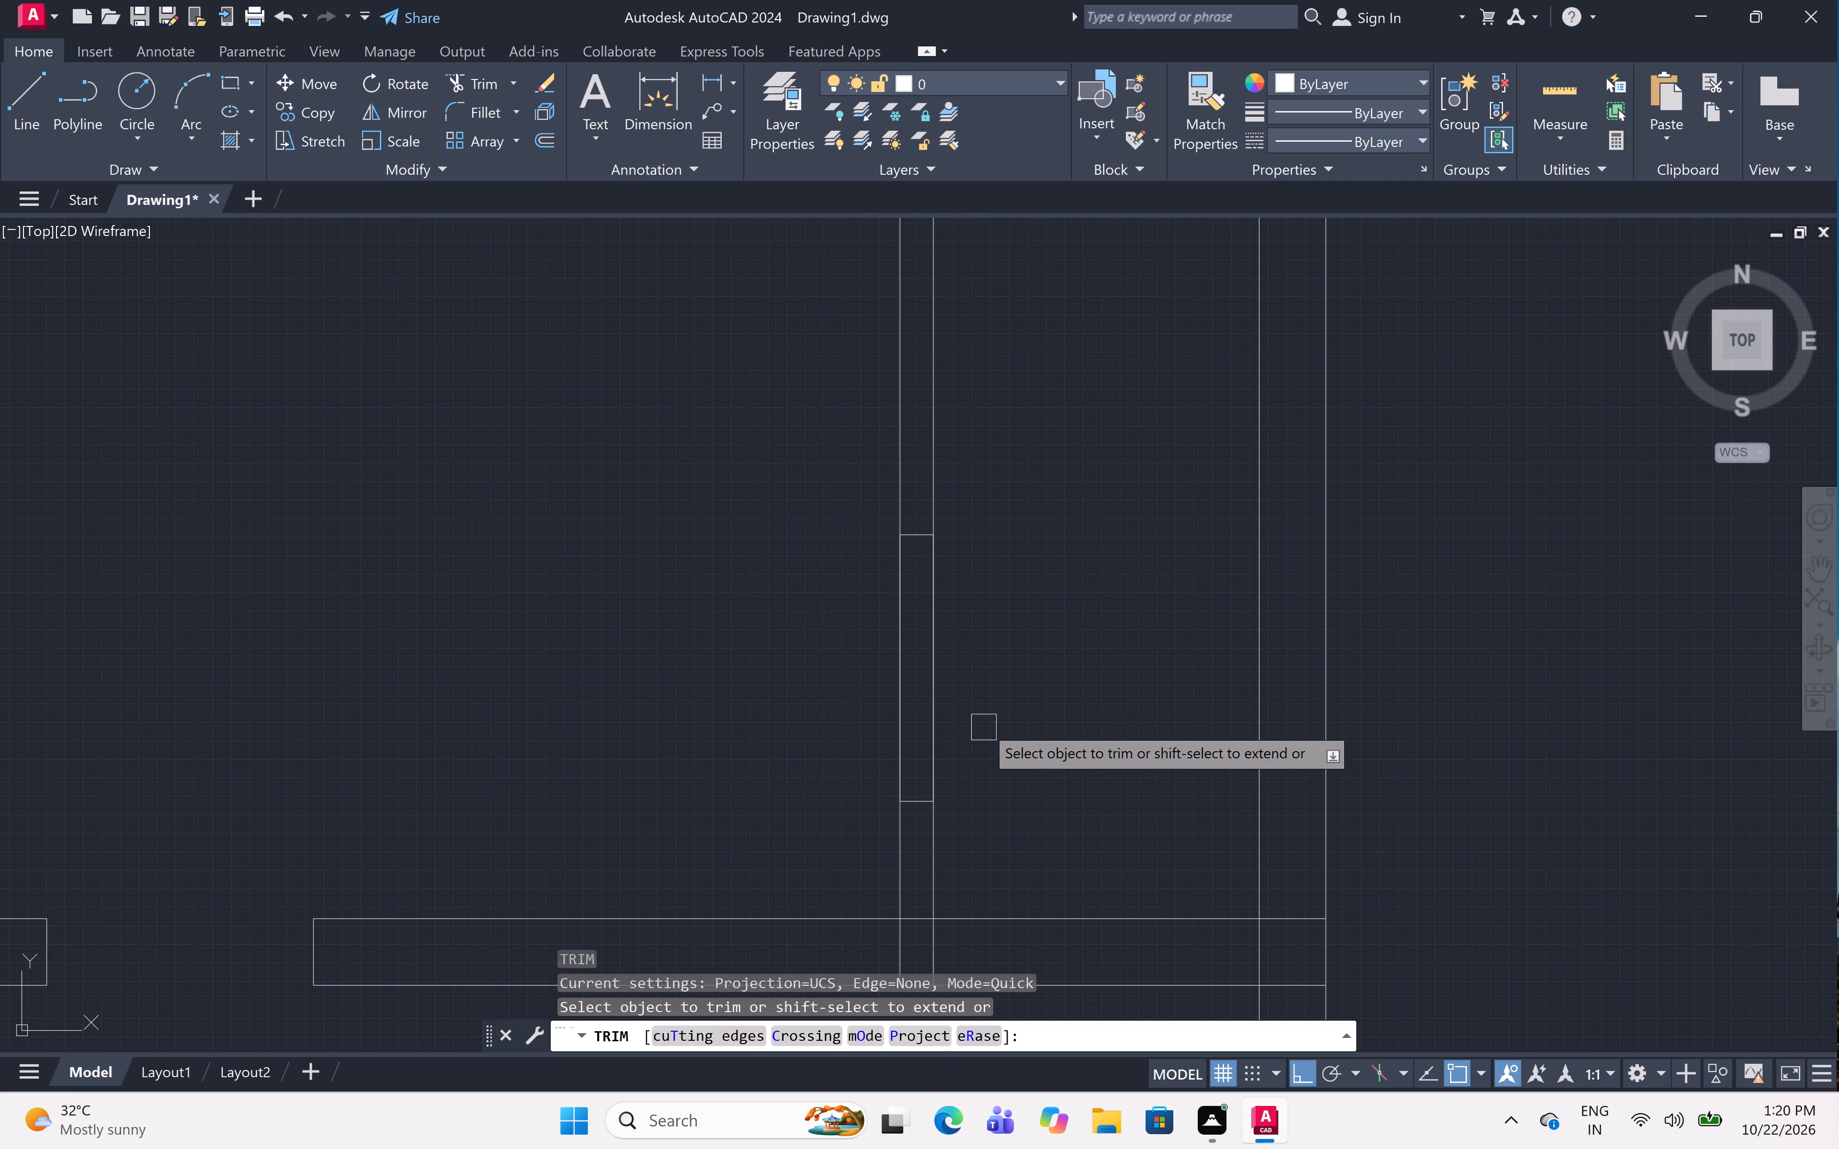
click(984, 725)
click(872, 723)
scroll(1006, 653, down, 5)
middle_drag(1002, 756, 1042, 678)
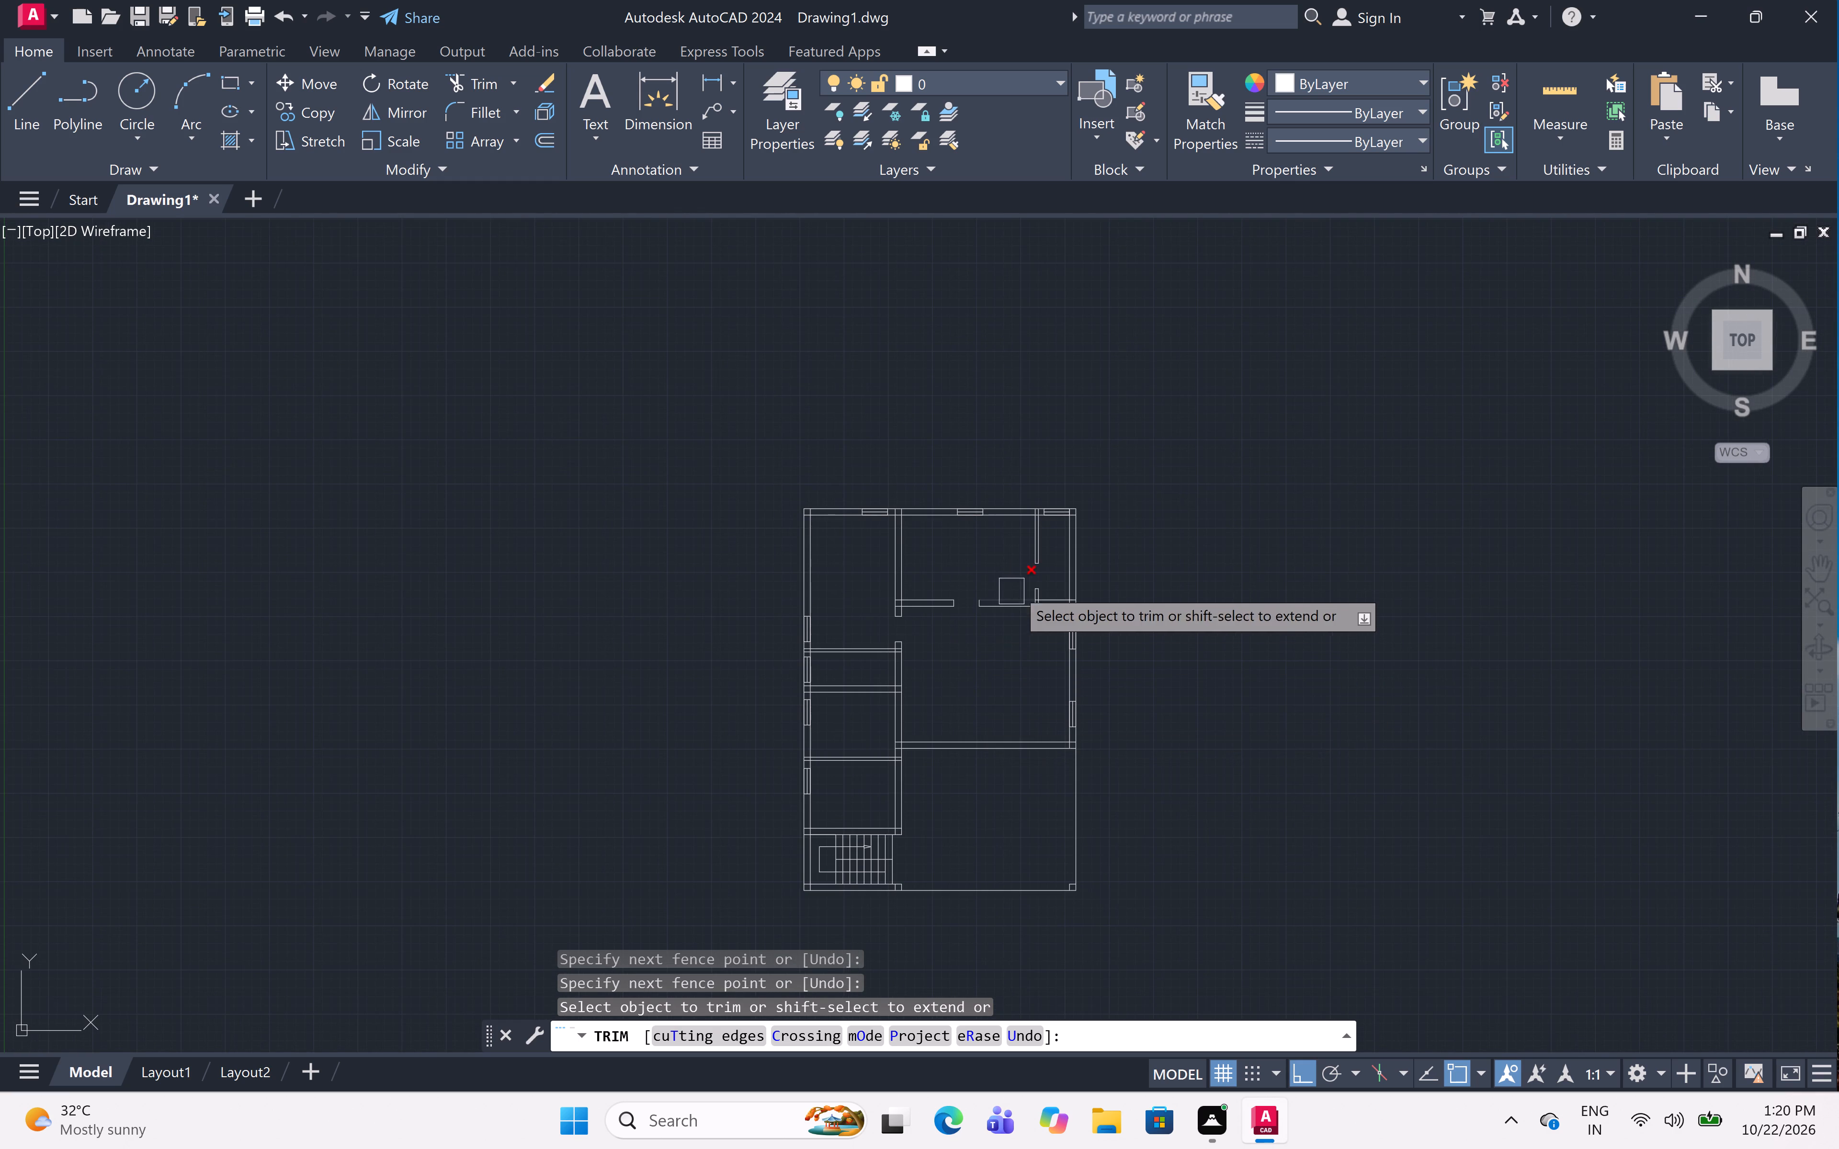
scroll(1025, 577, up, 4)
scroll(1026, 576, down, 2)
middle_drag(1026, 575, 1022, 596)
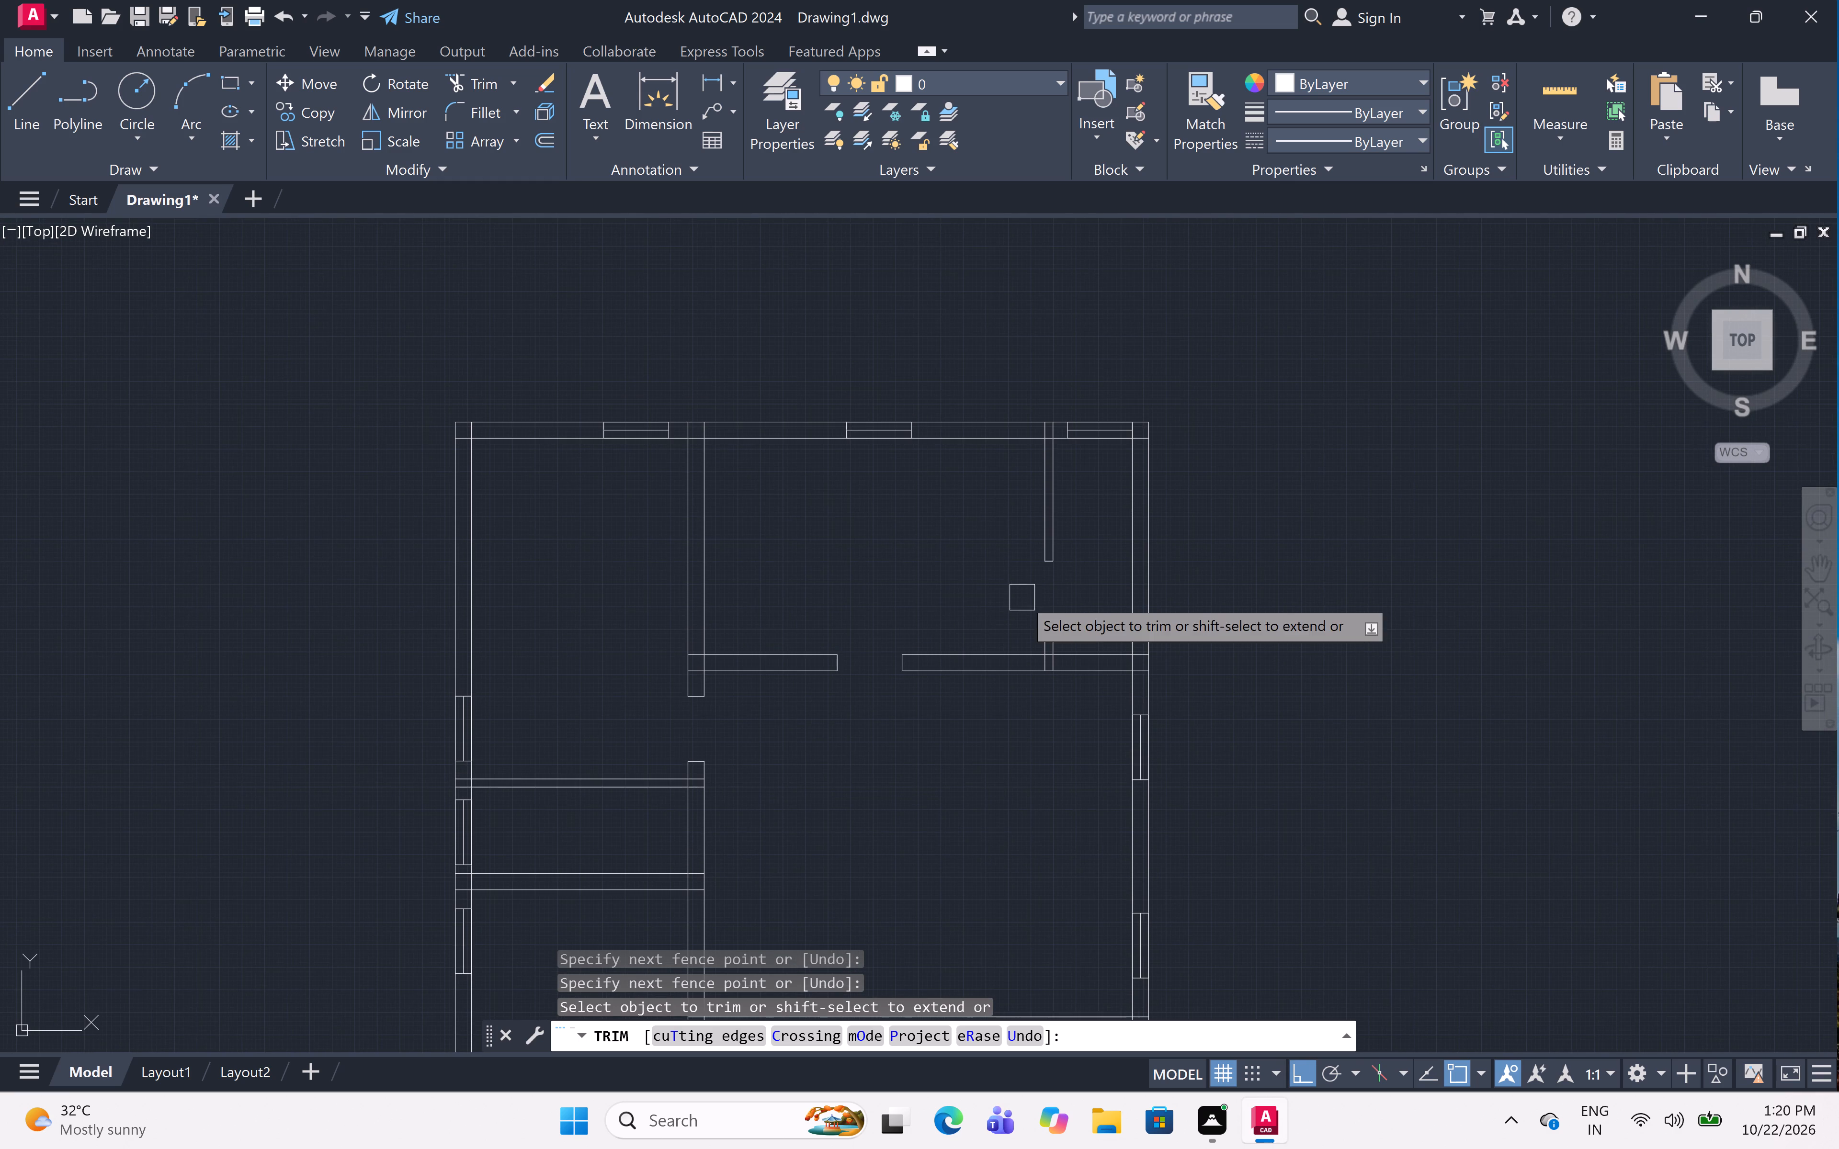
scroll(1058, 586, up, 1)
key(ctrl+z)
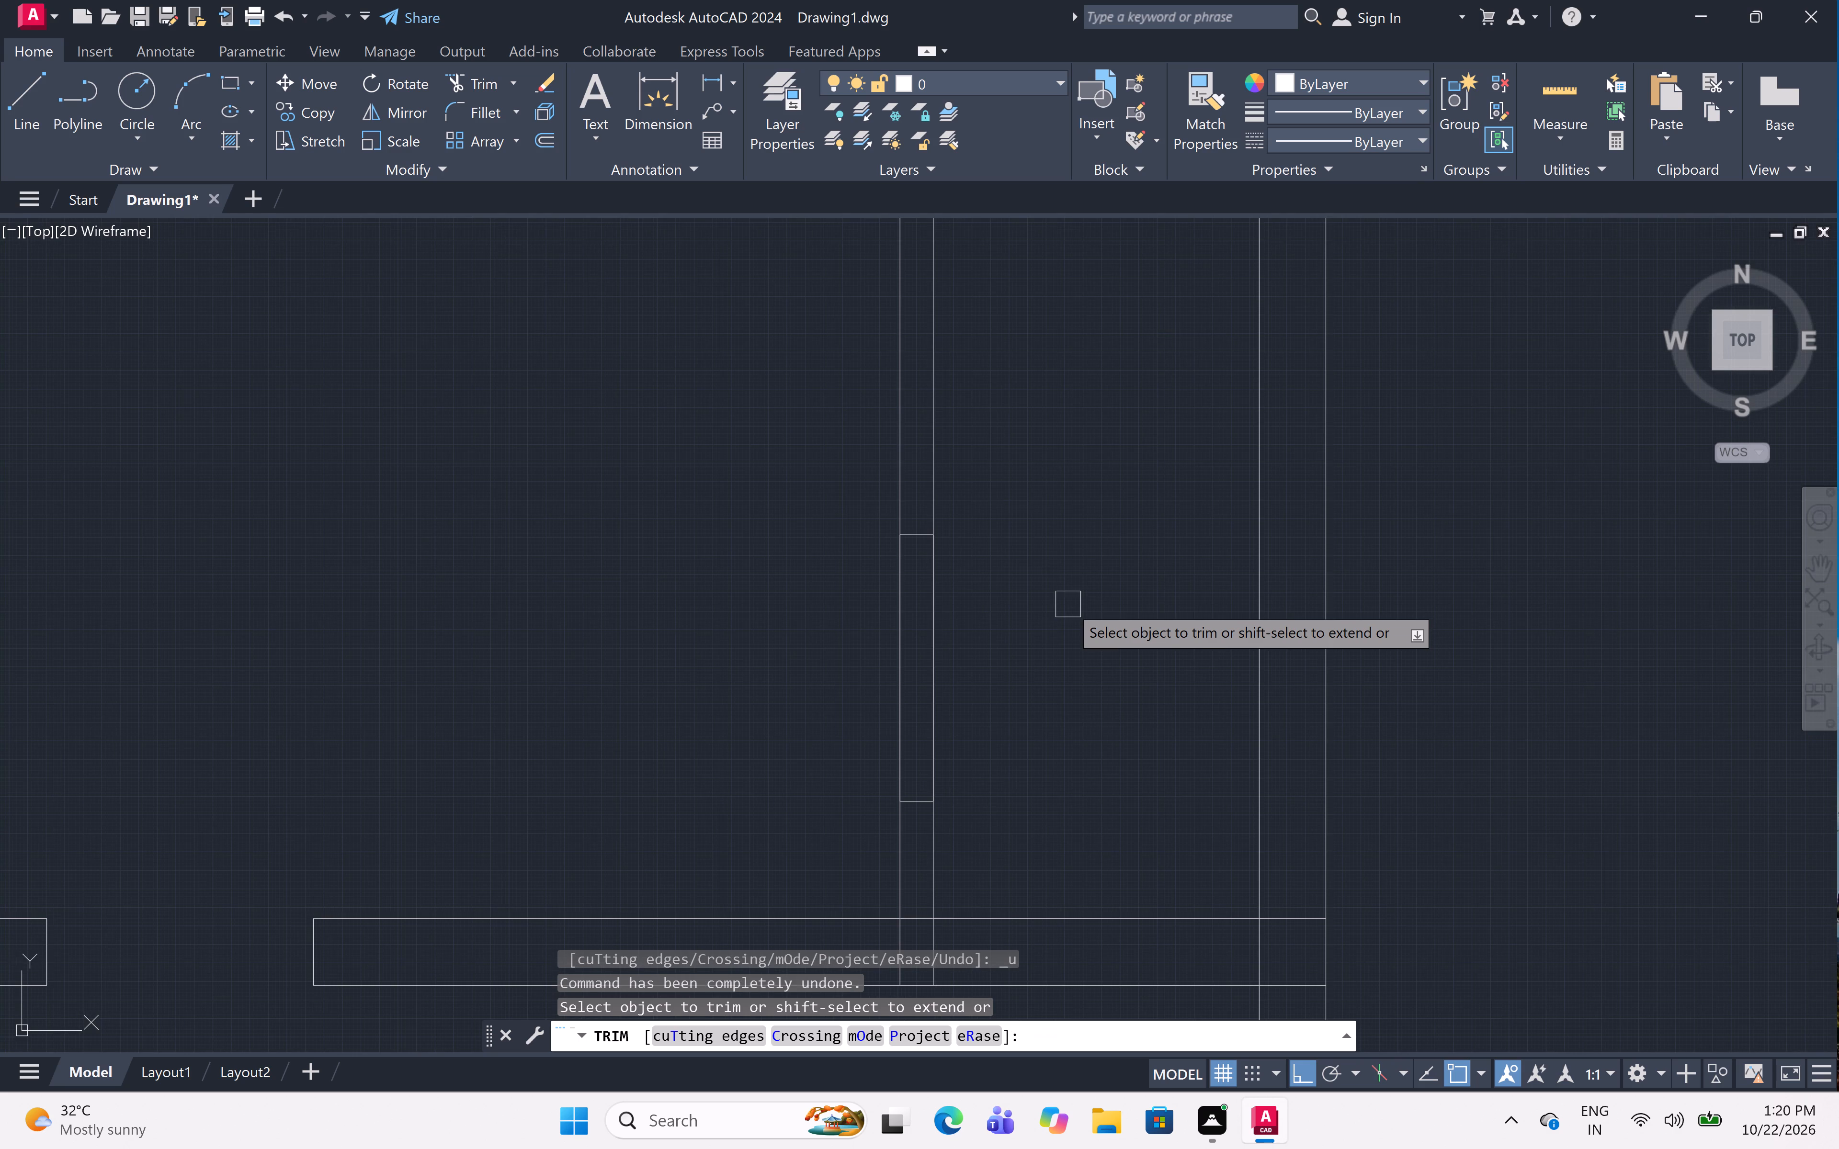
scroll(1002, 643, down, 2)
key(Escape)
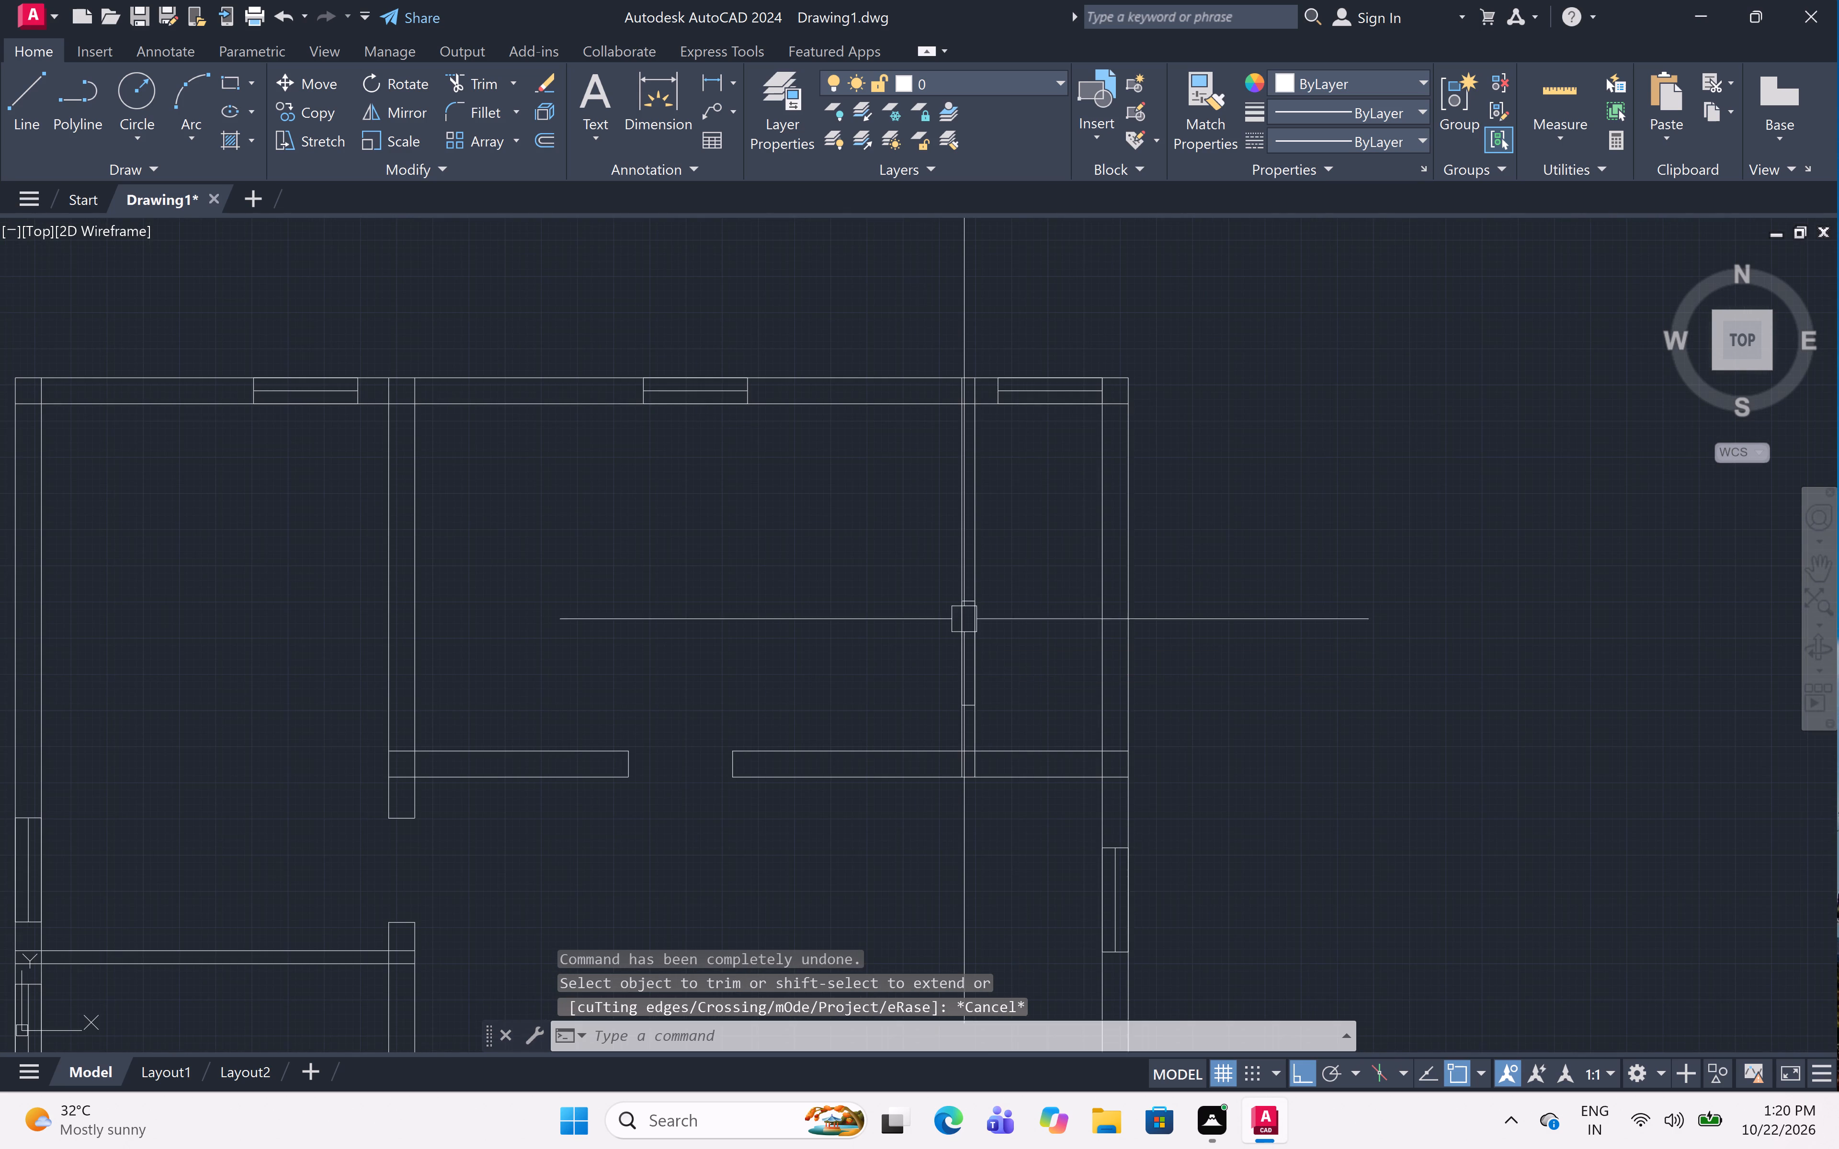
Move the upper jamb line of the narrow top-right room's door opening 4" down.
scroll(972, 600, up, 5)
click(948, 603)
click(947, 598)
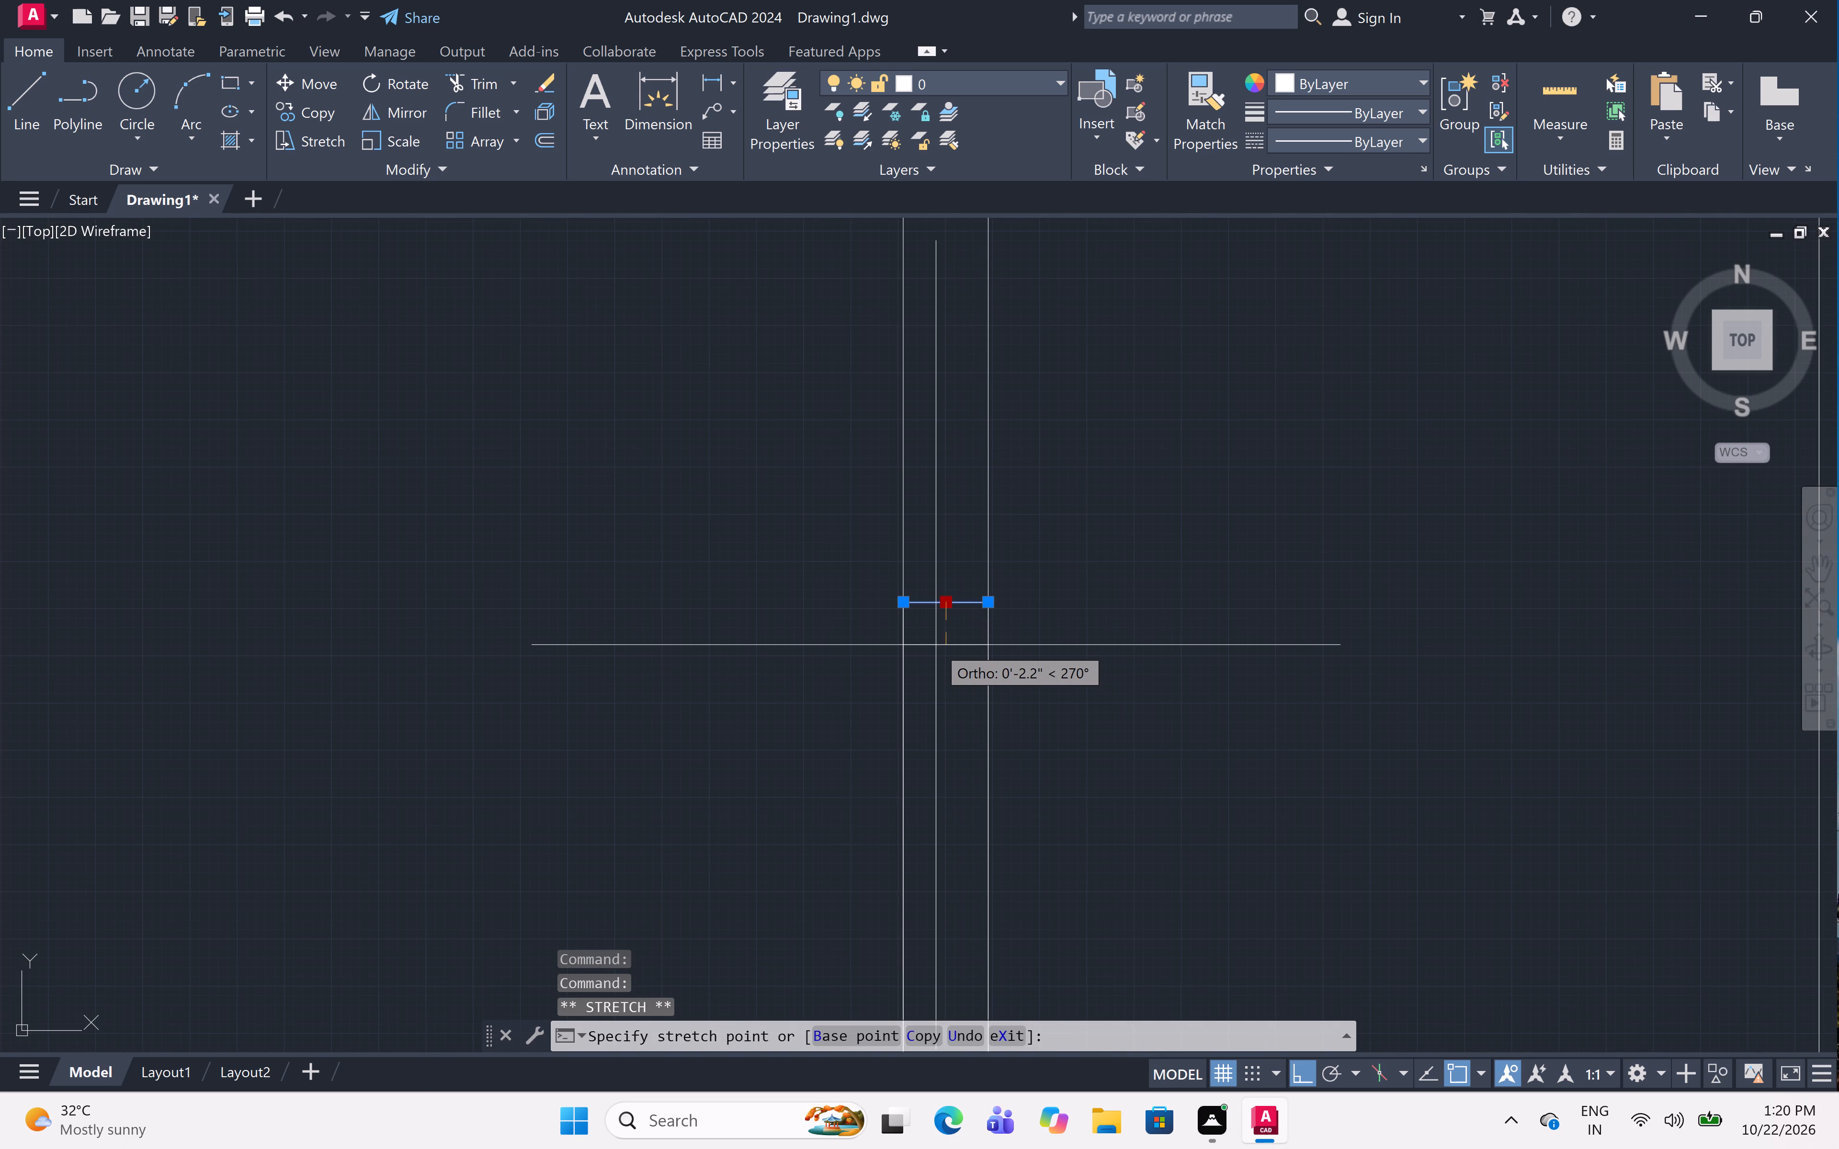
text(4")
key(space)
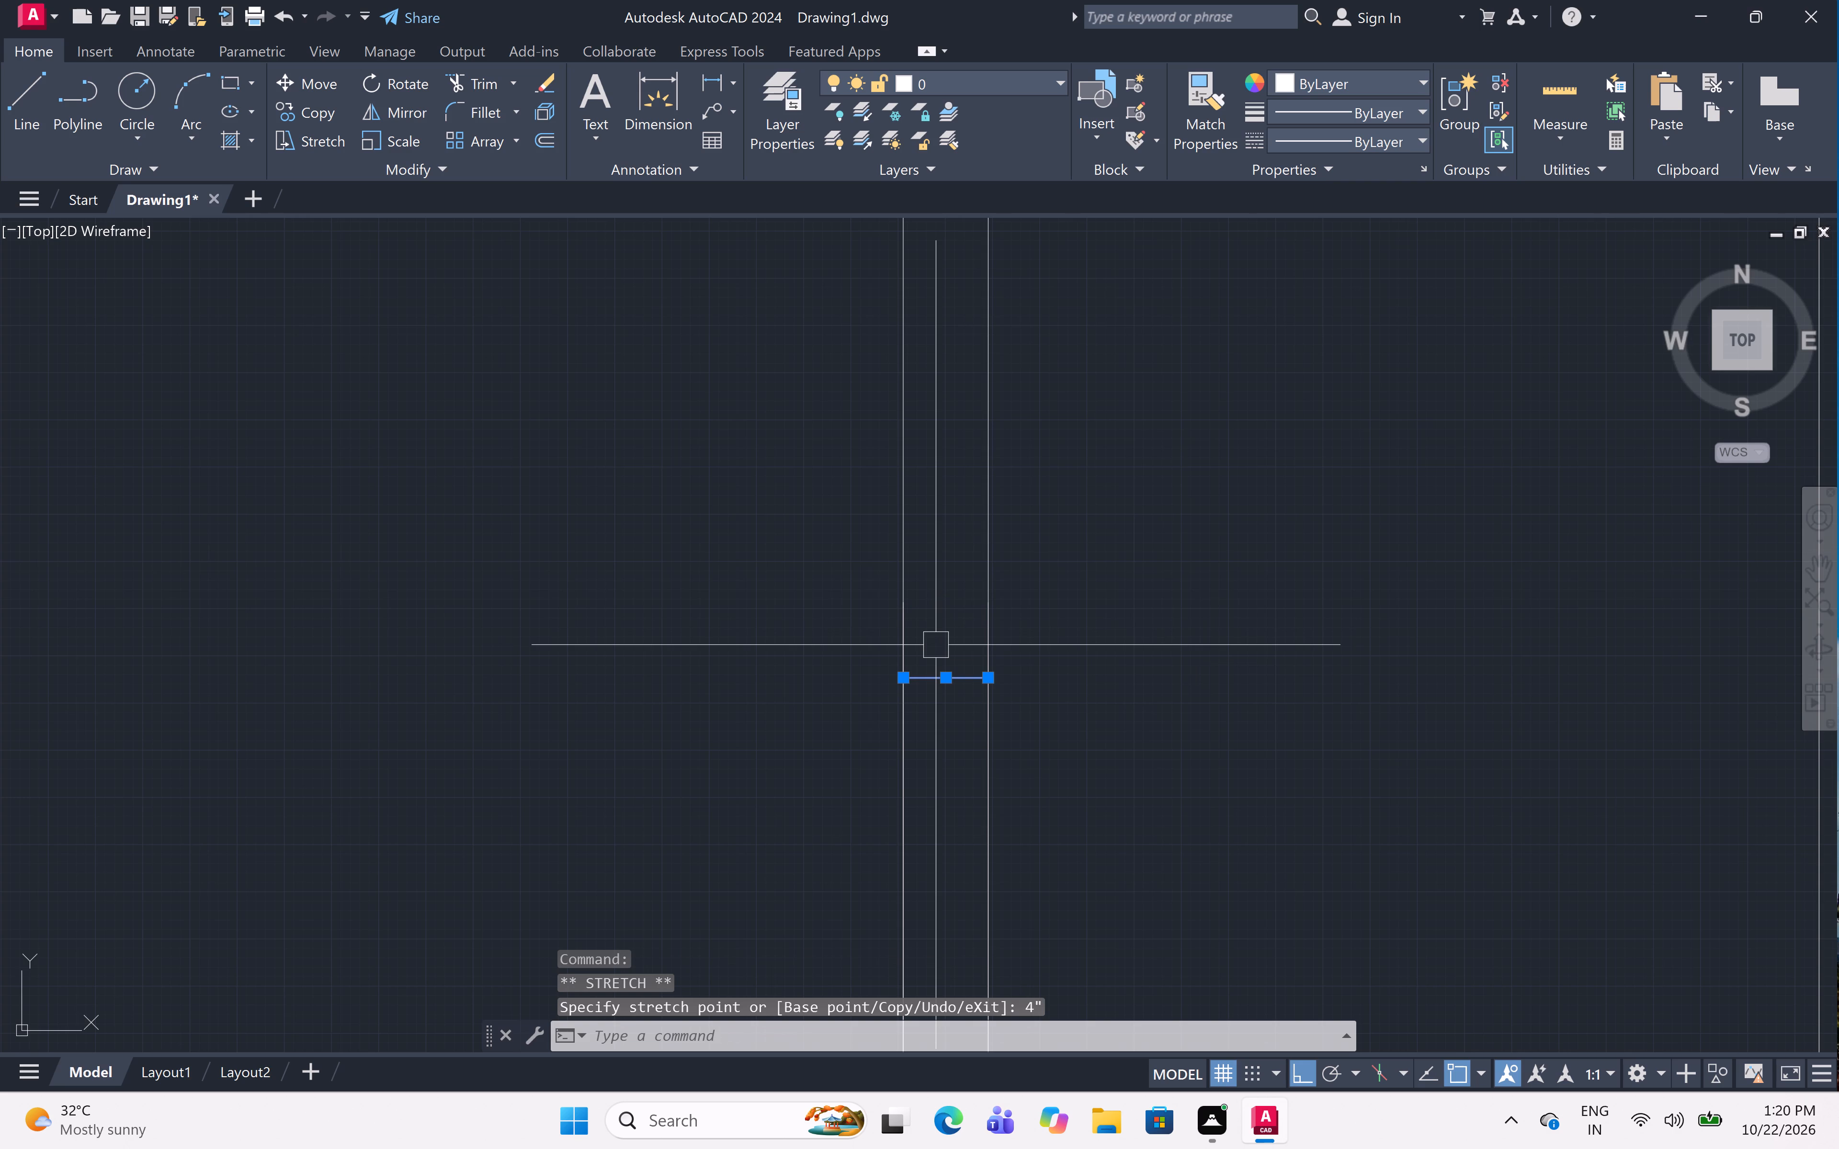
key(Escape)
Trim the partition lines between the jambs of the narrow top-right room's doorway, including the leftover outline segments above the upper jamb.
text(tr)
key(space)
scroll(1207, 777, down, 4)
click(1195, 834)
click(960, 856)
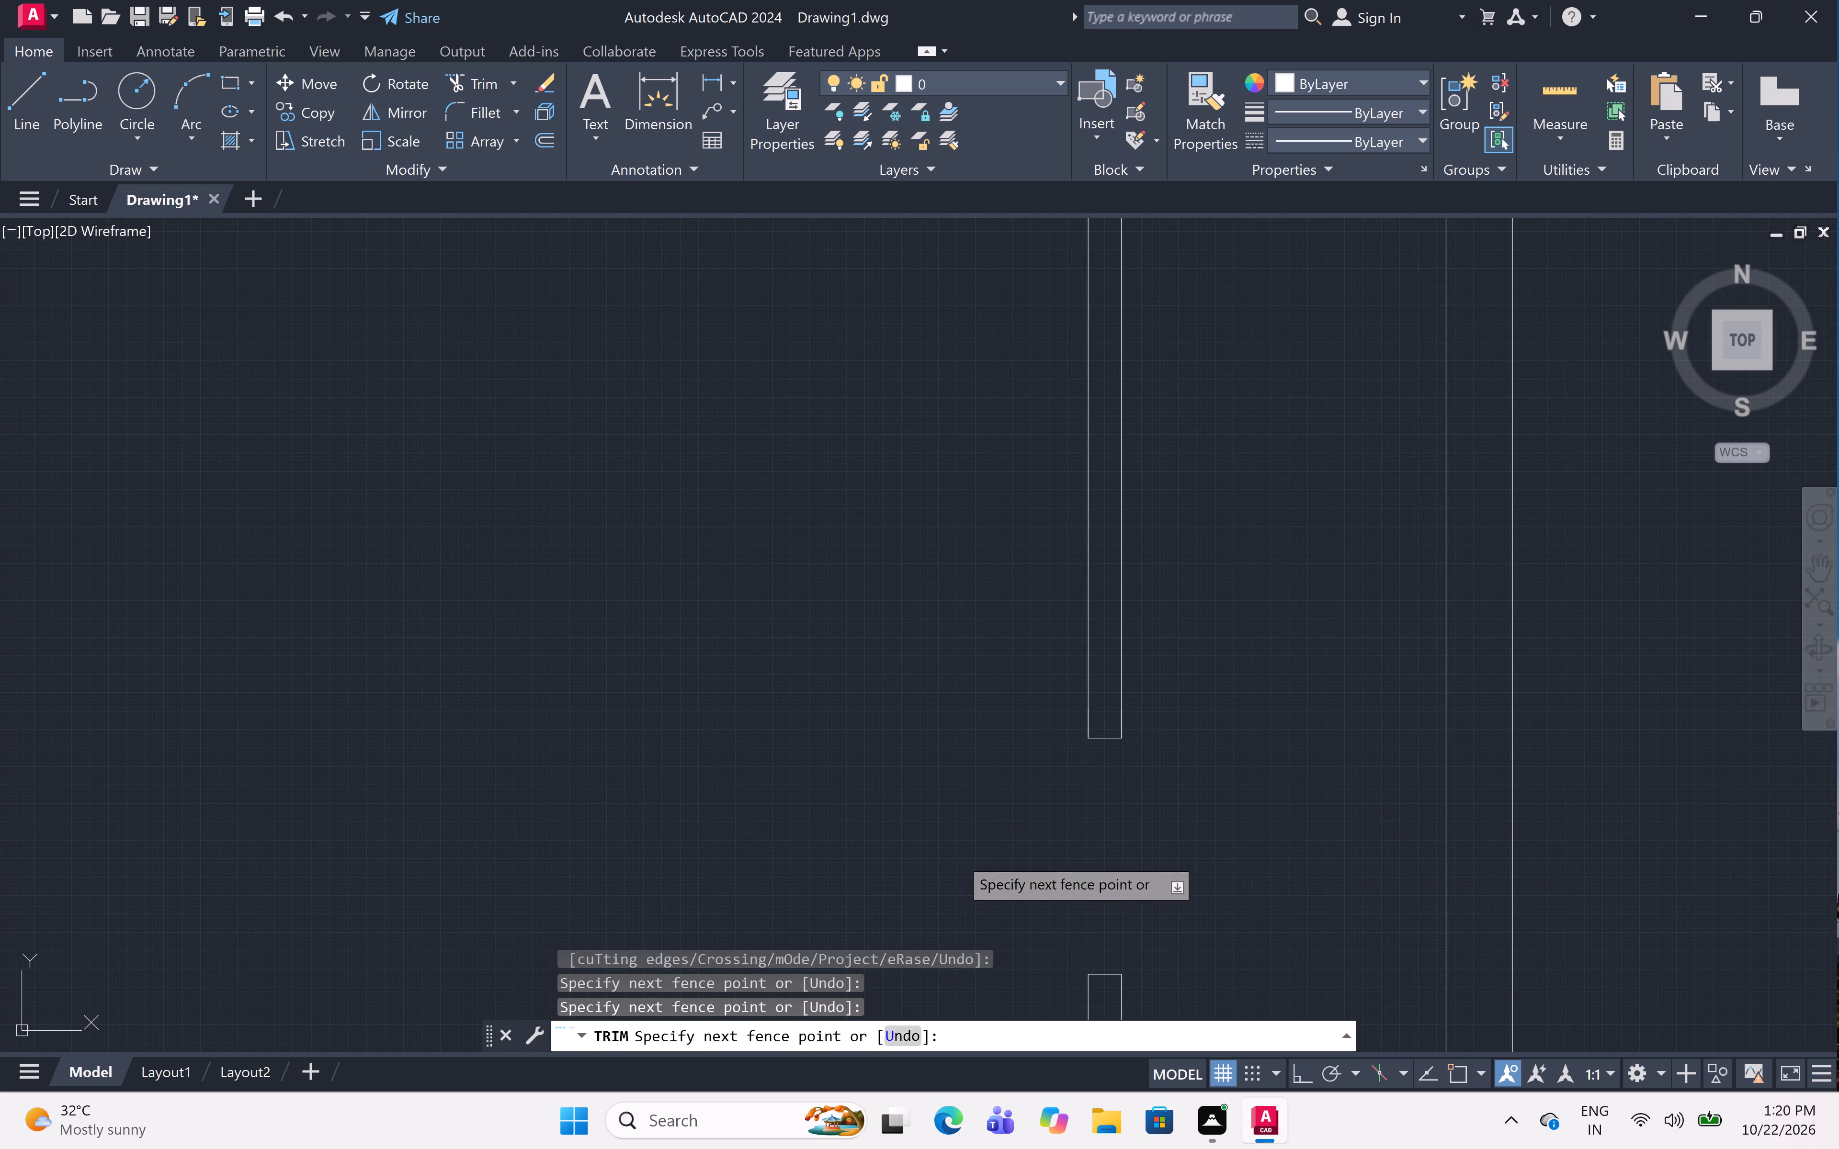
scroll(1078, 715, up, 3)
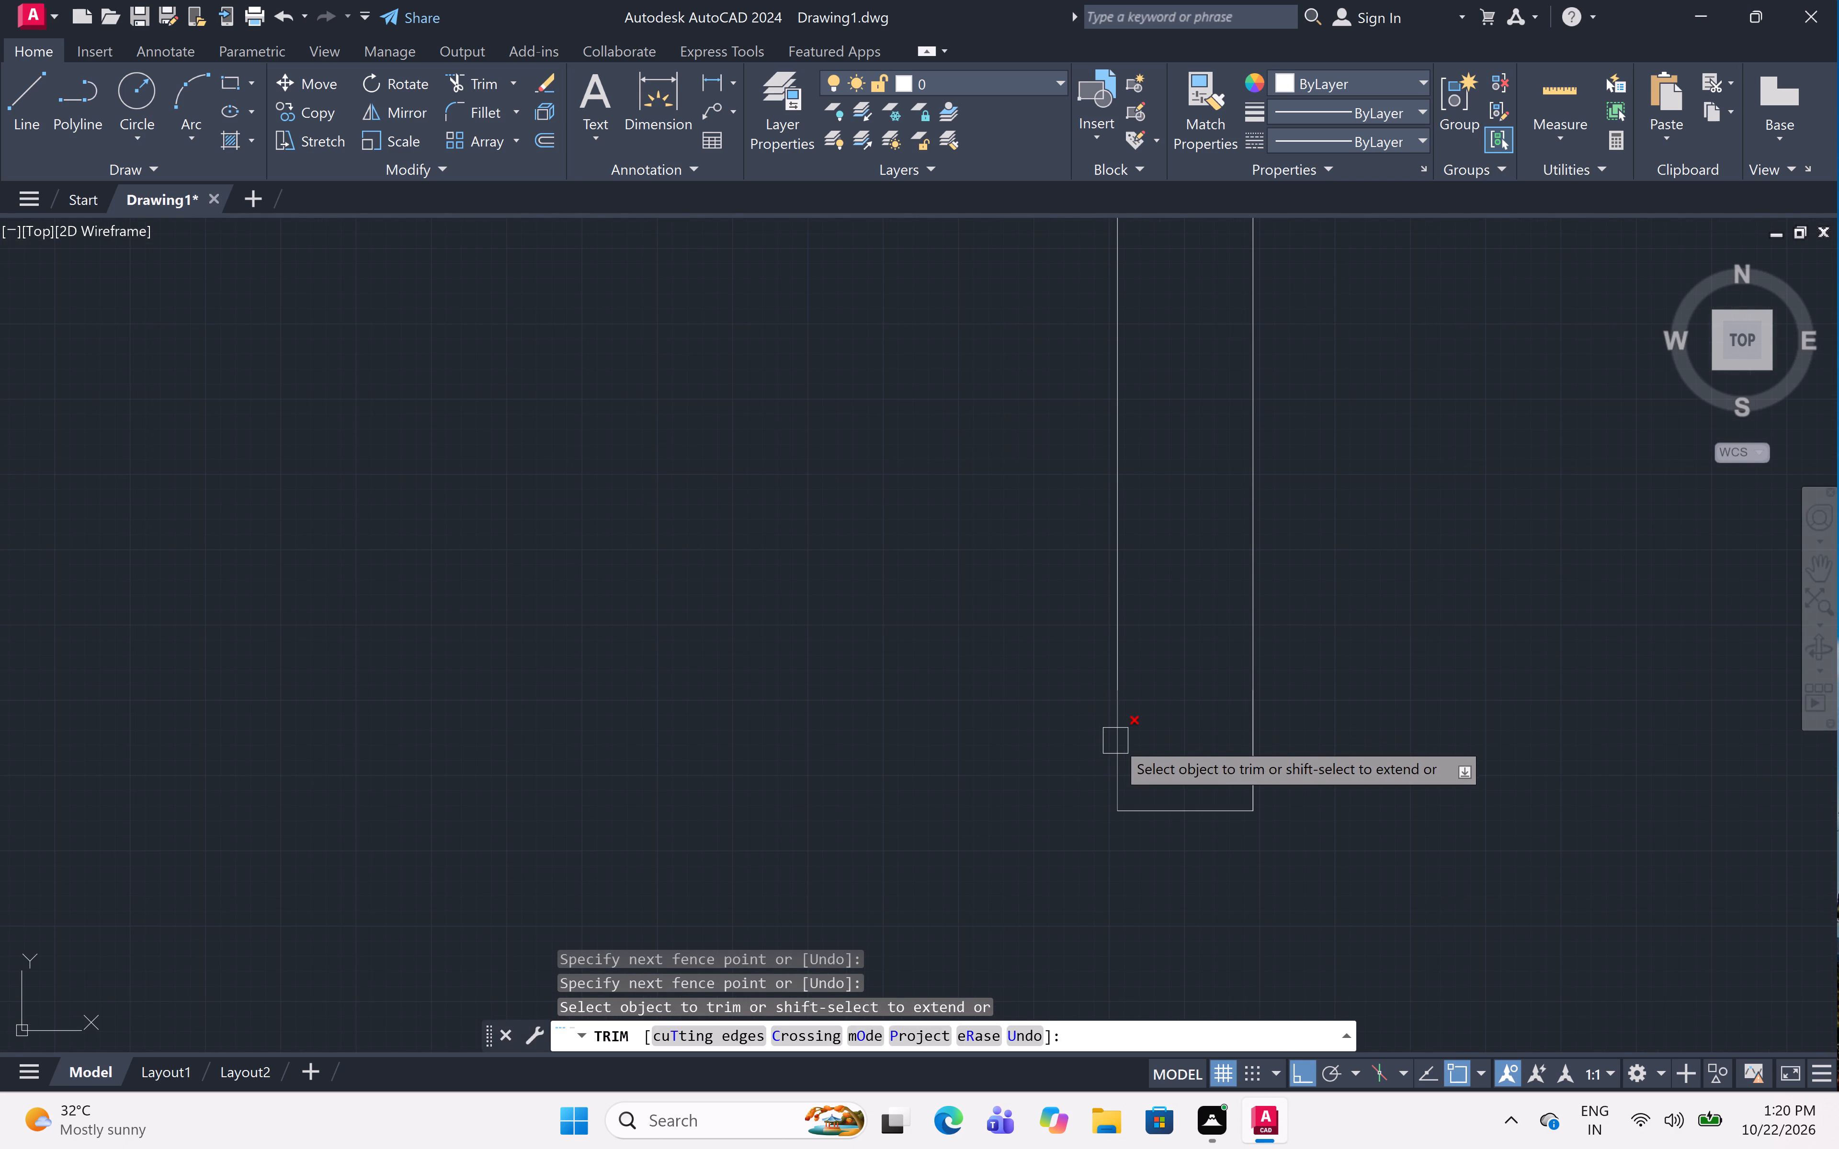
click(1115, 741)
click(1252, 760)
scroll(1342, 606, down, 6)
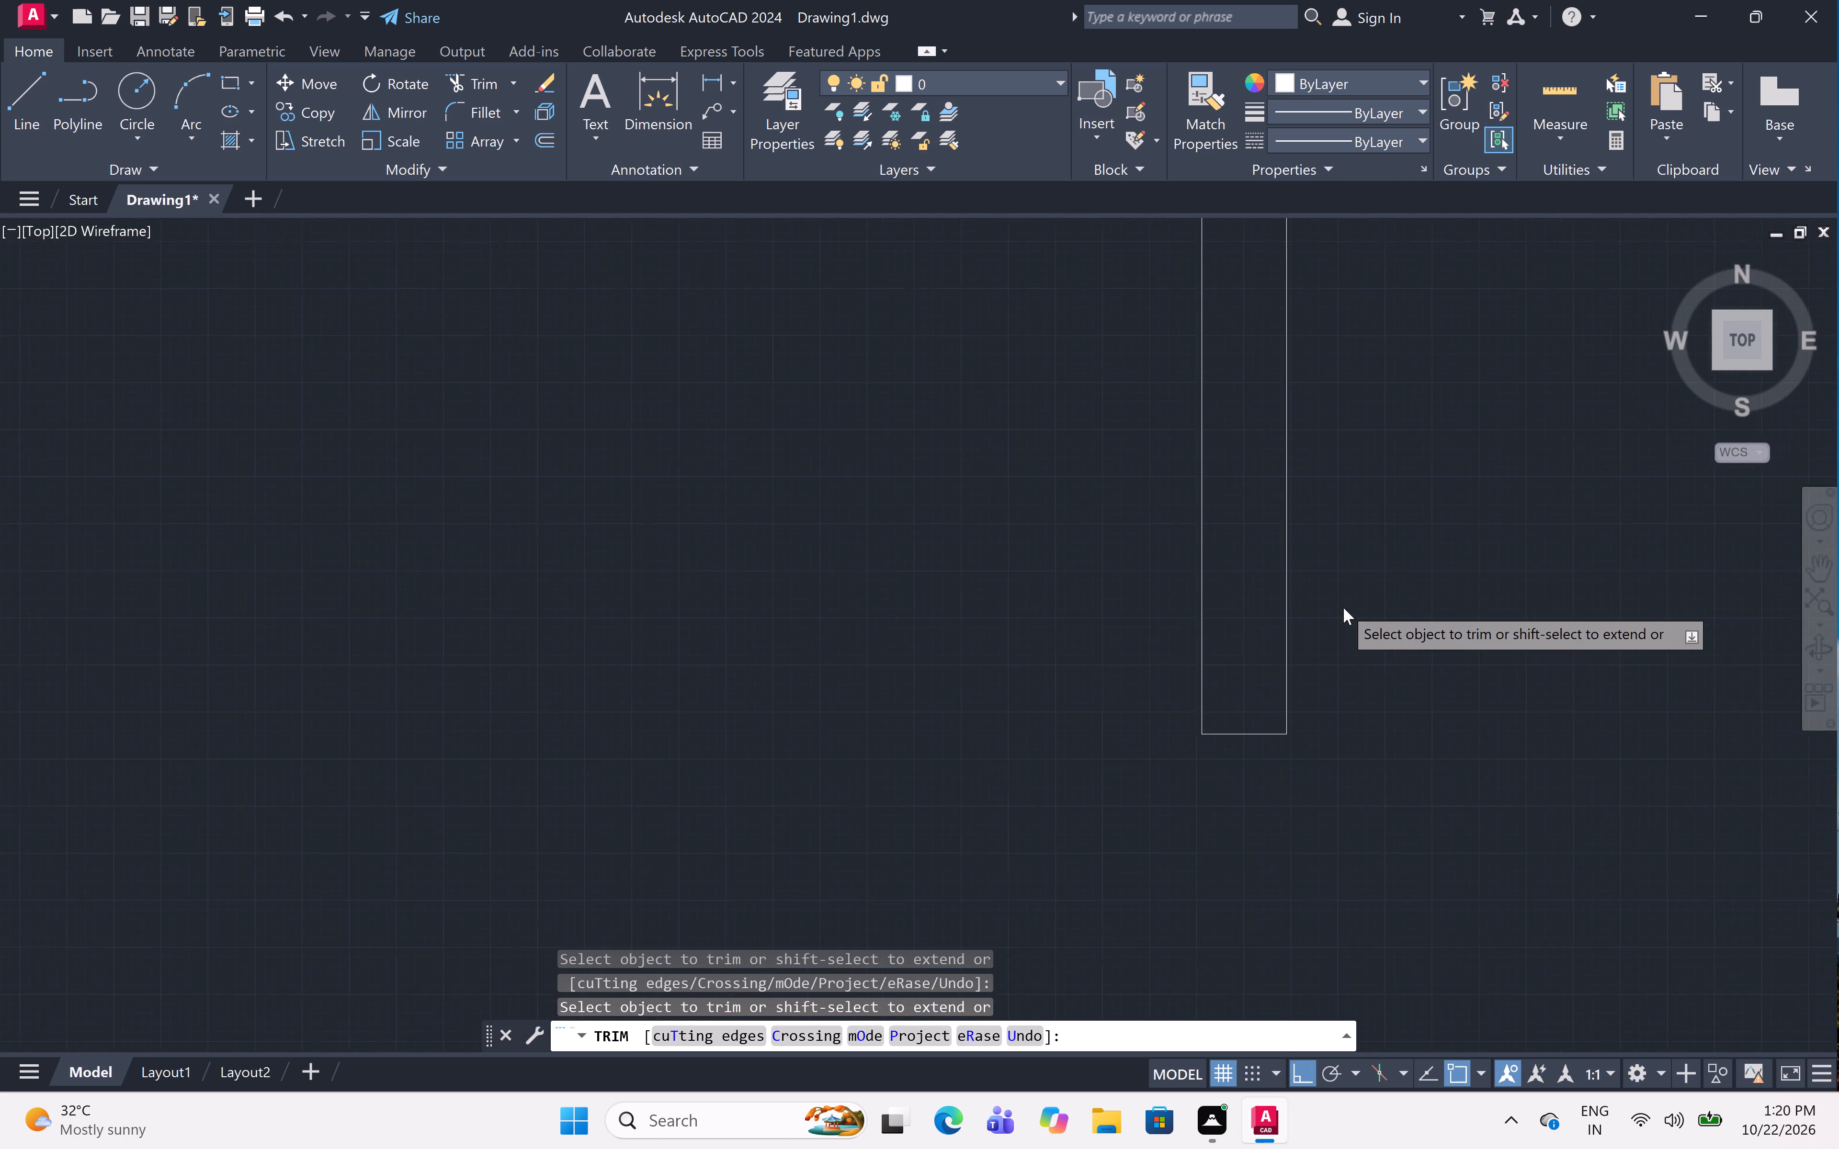
scroll(1379, 651, down, 1)
middle_drag(1340, 824, 1306, 654)
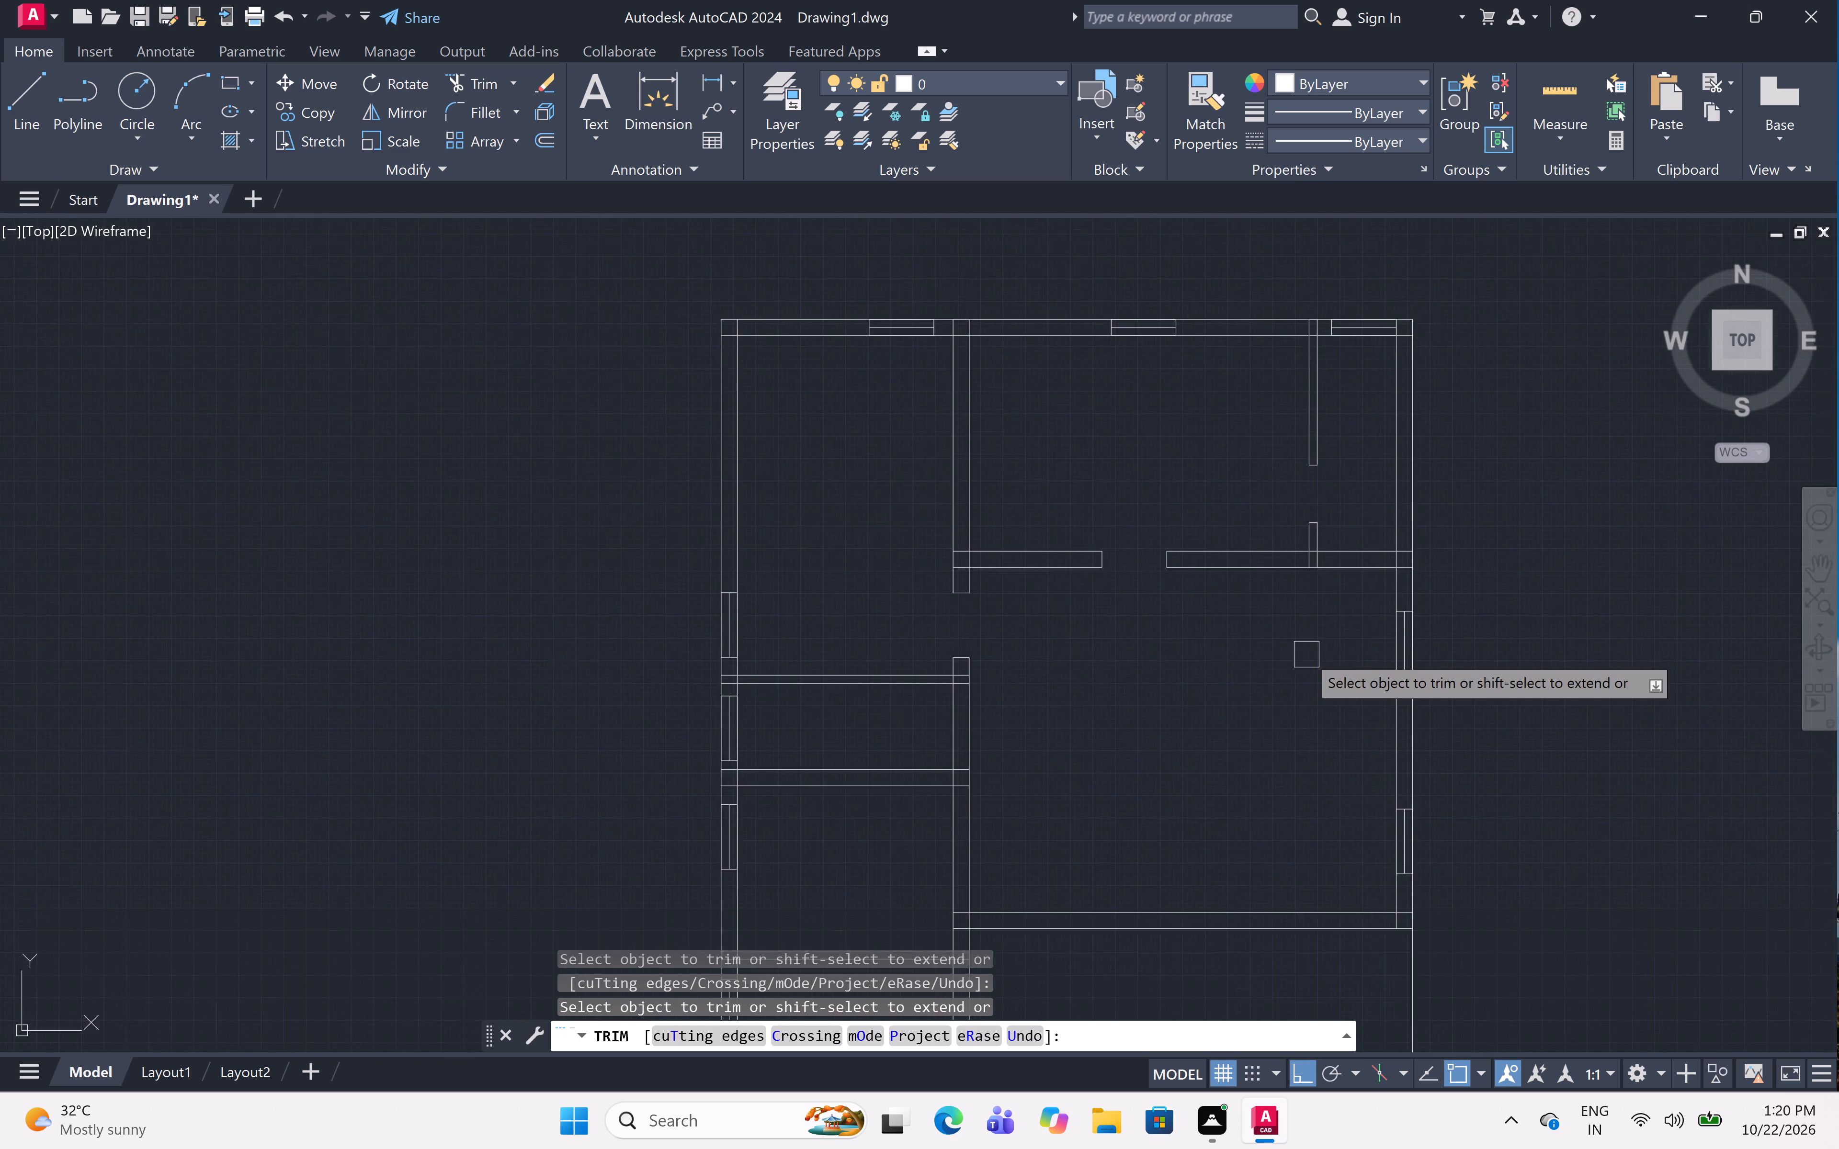
scroll(1306, 654, down, 2)
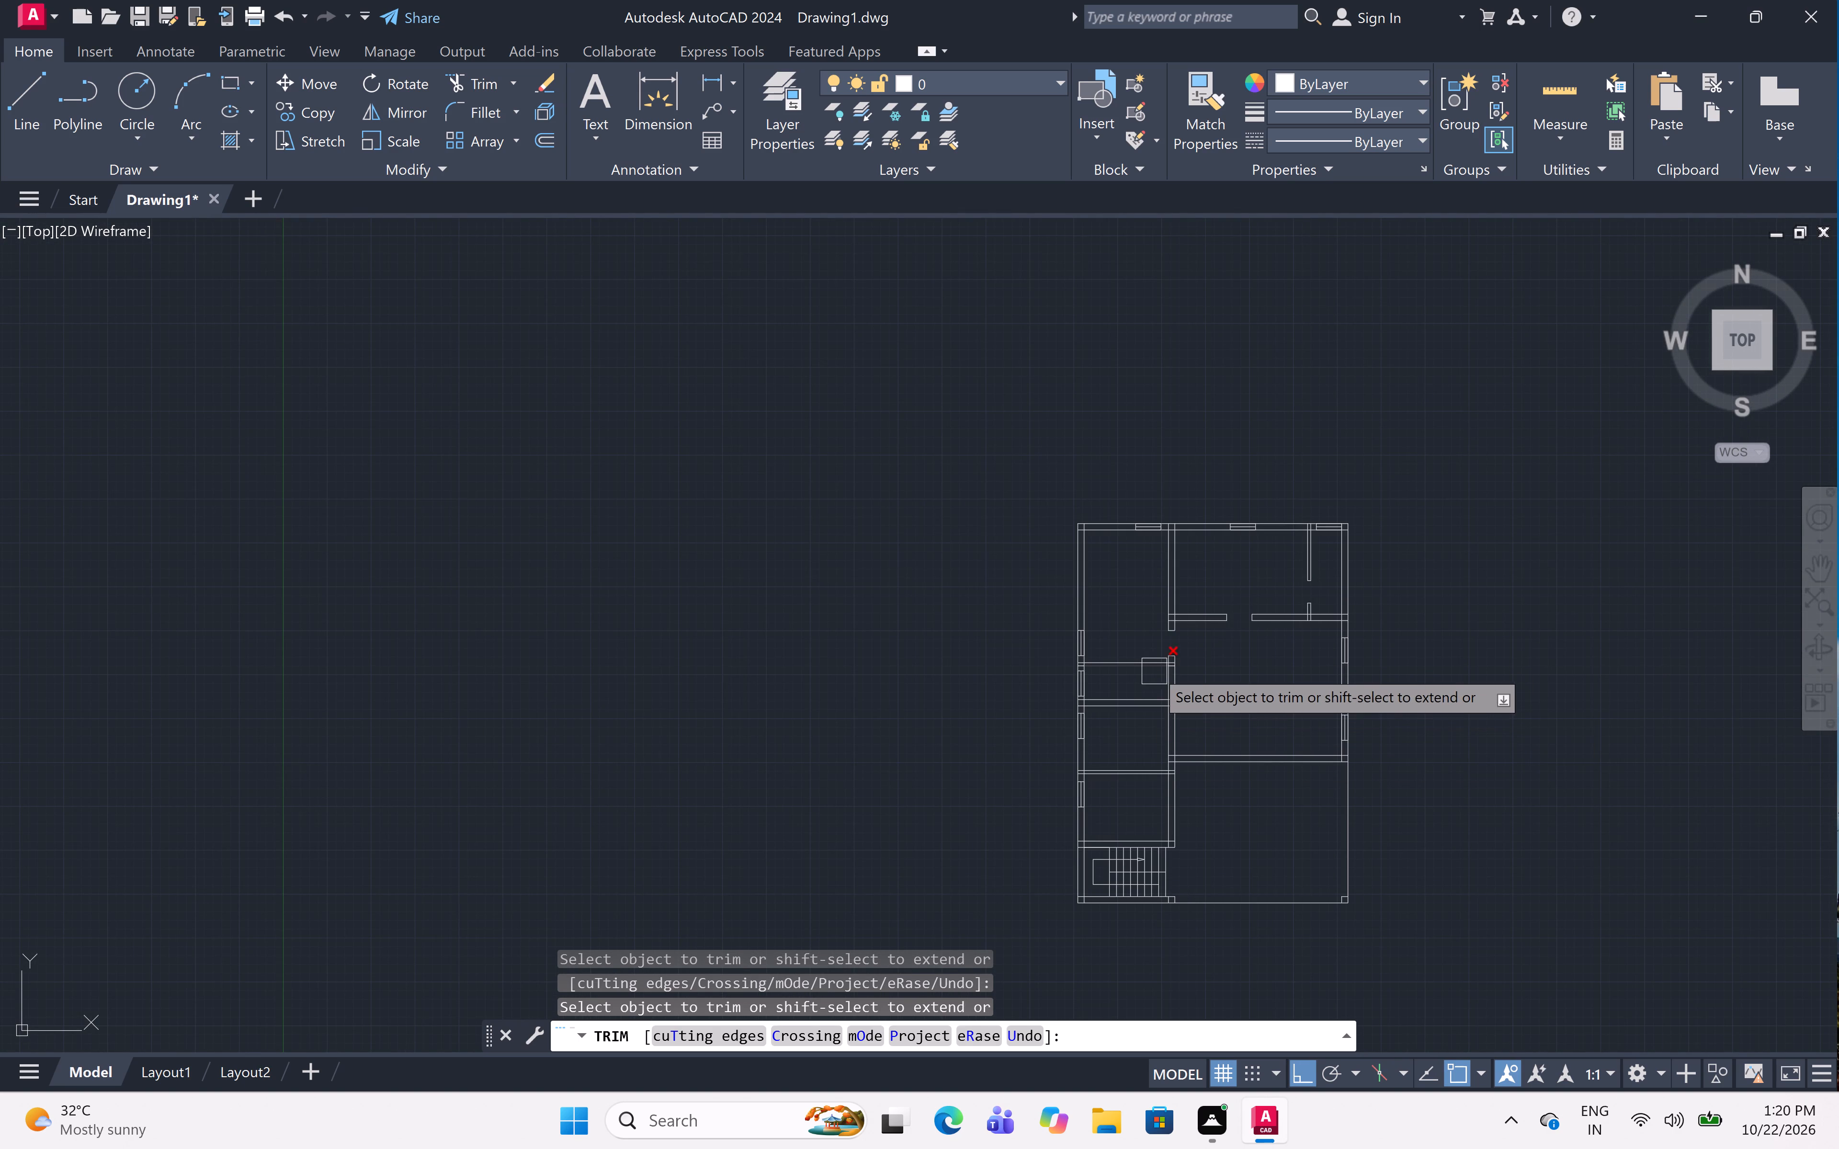
scroll(1153, 666, up, 6)
key(Escape)
Outline a 2'8" door opening in the 4.5" wall below the top-left room, near the wall's right end.
key(l)
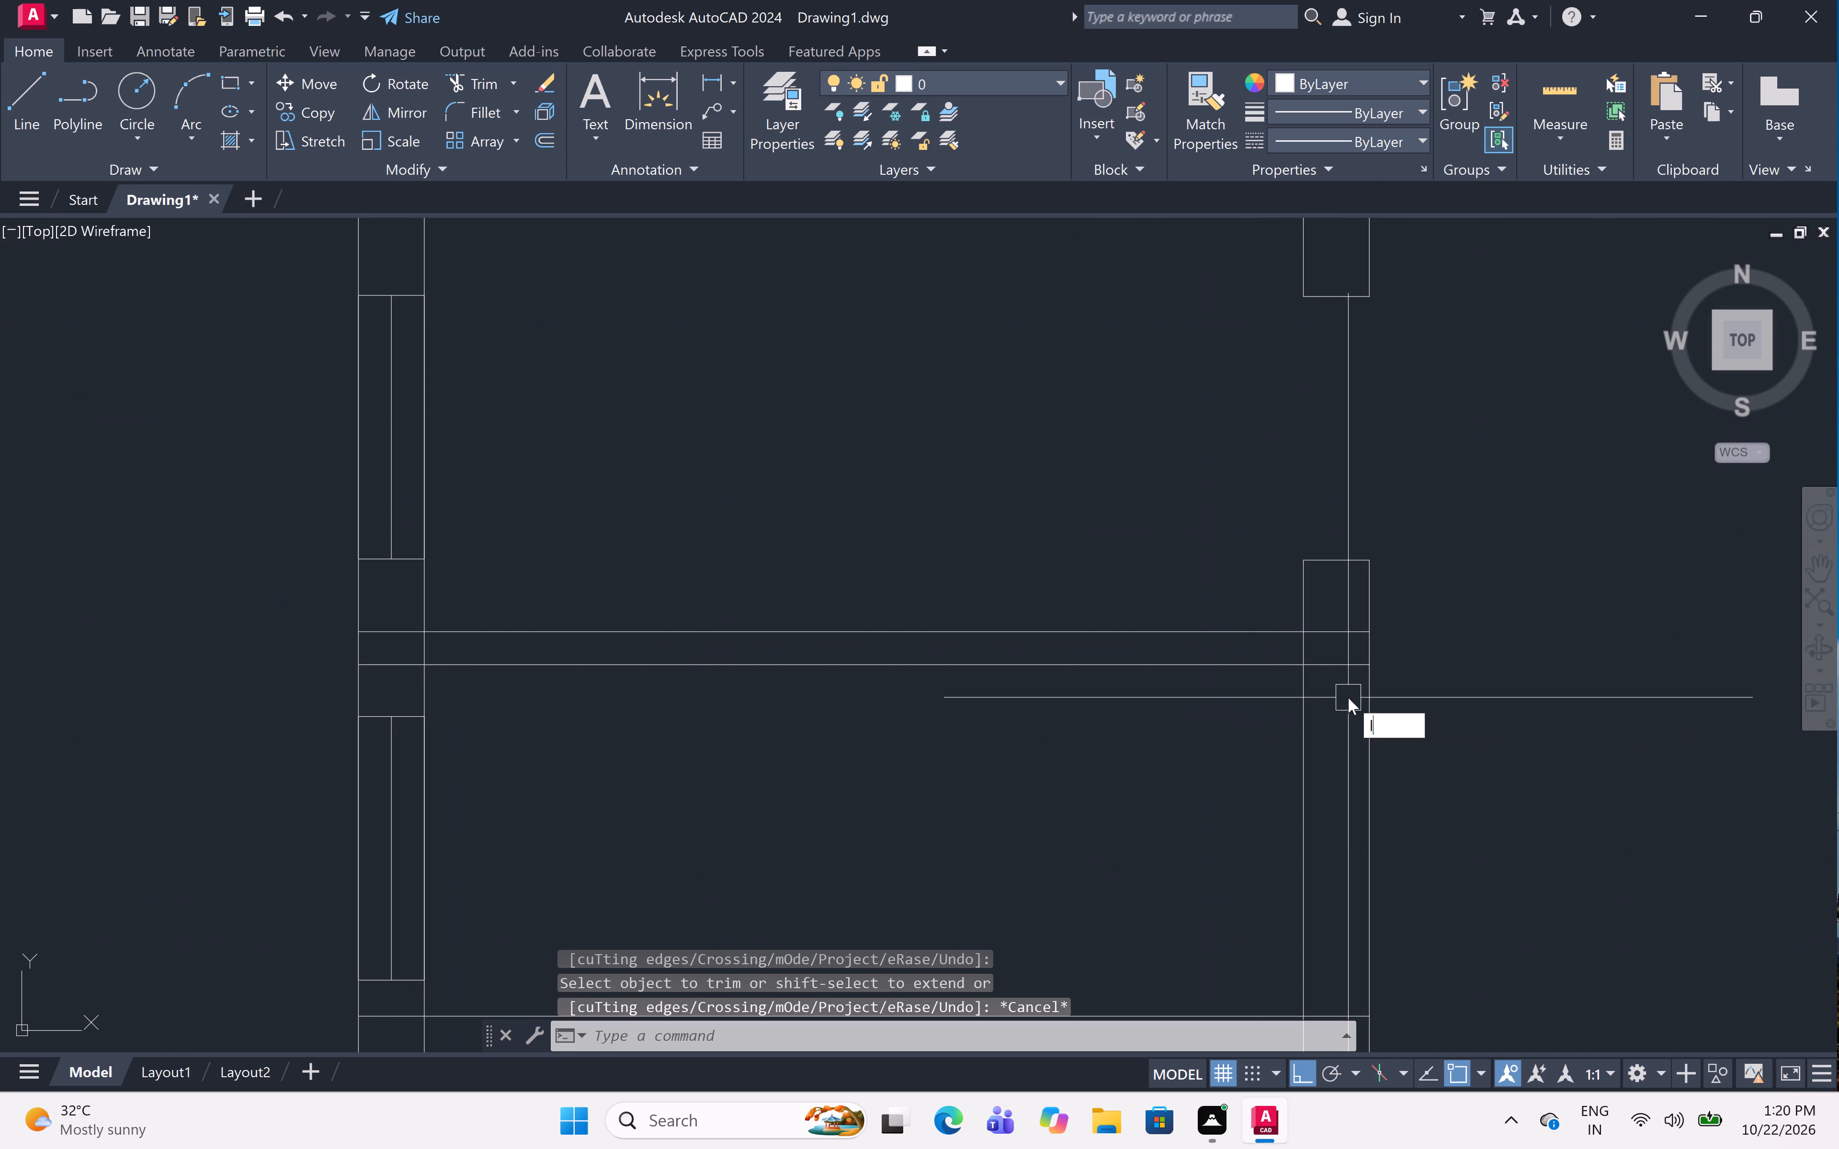
key(space)
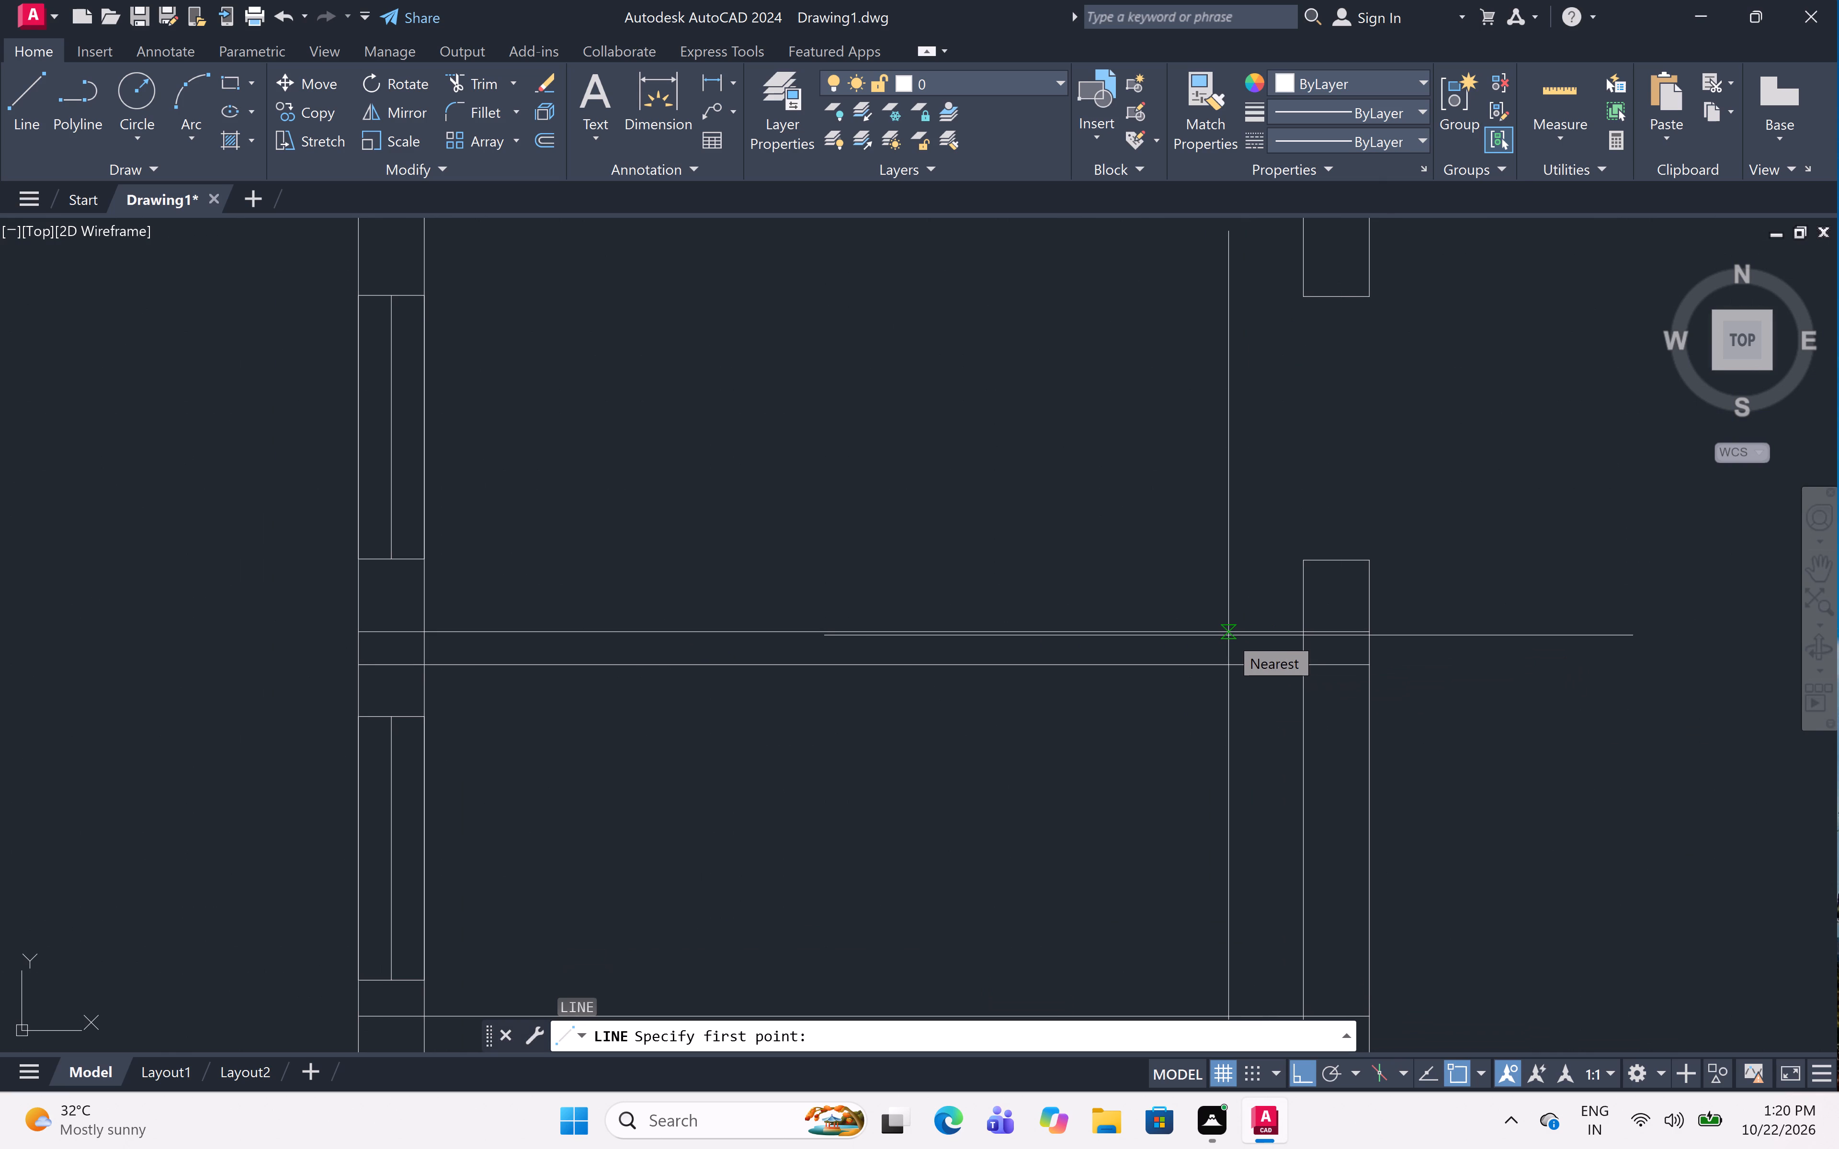
click(1213, 632)
click(1215, 667)
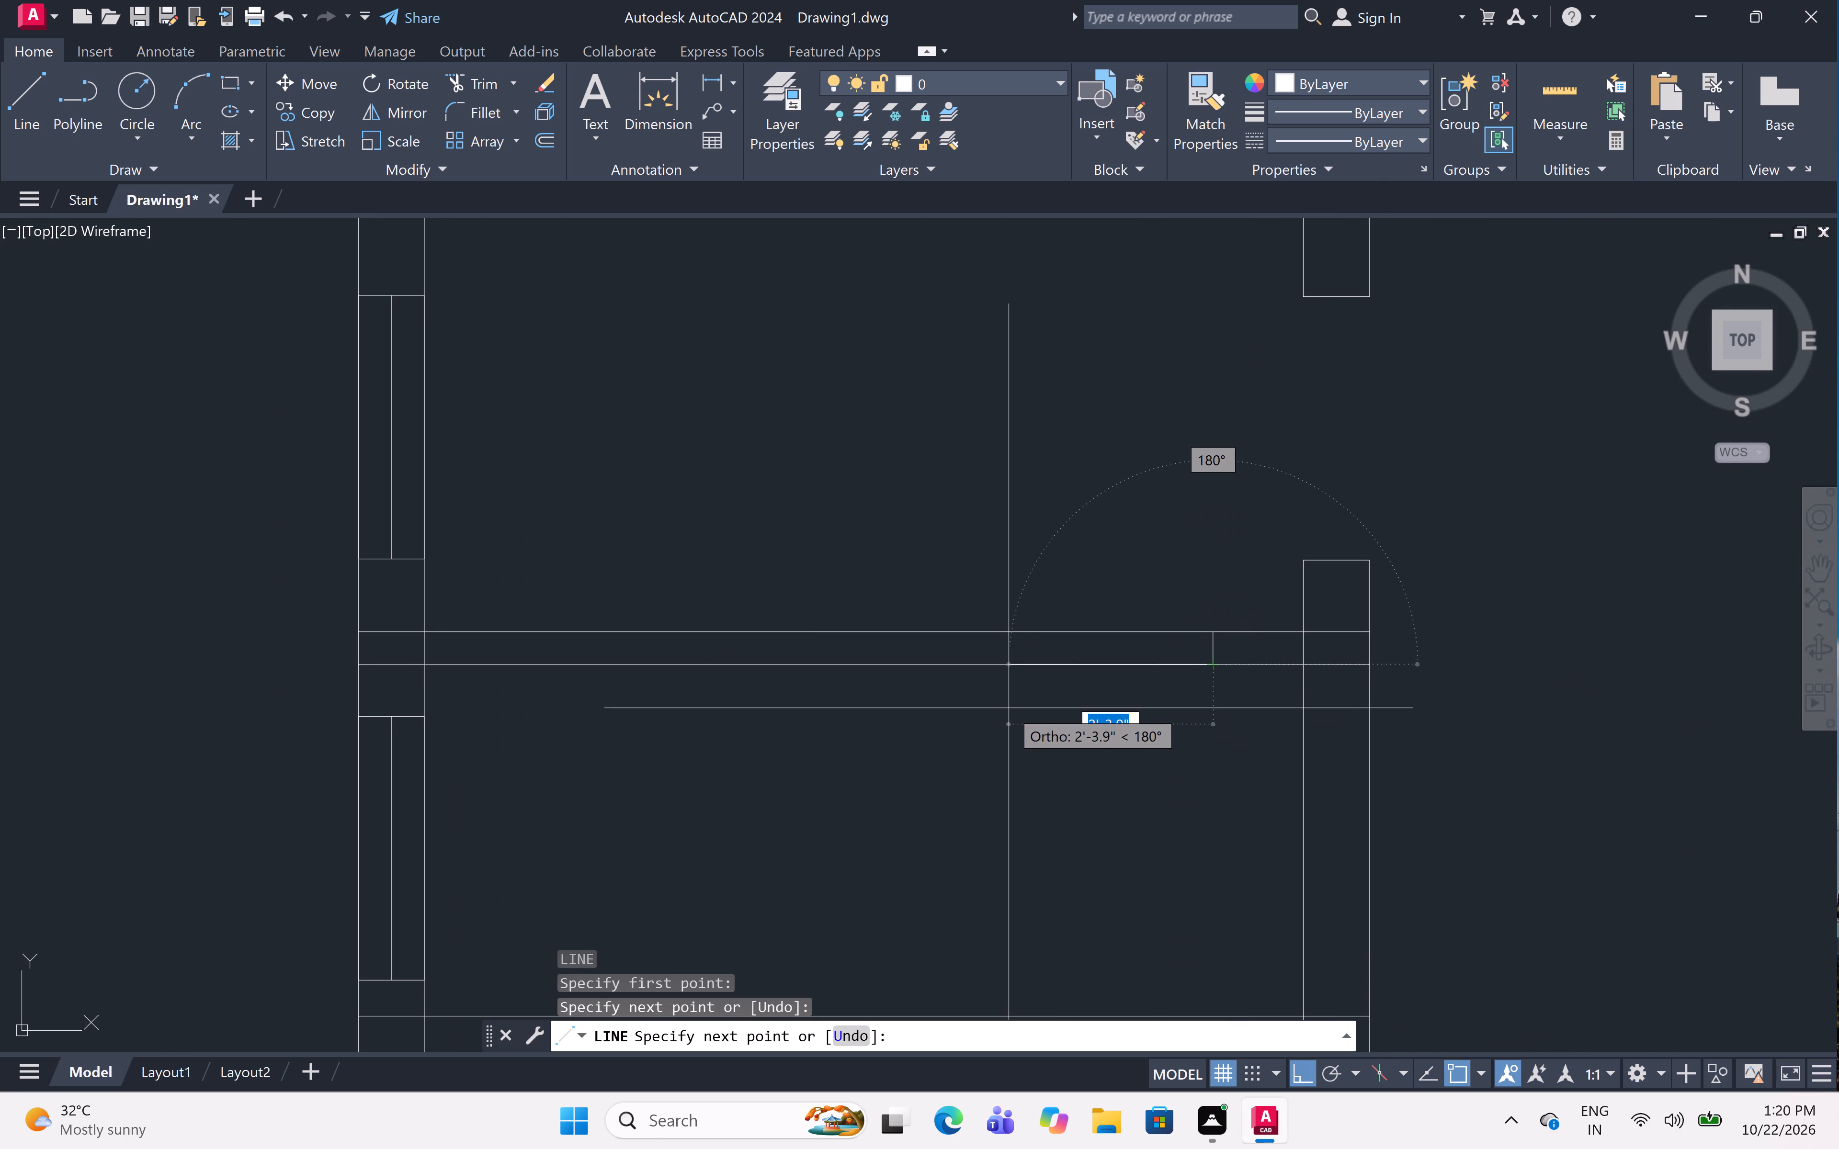
text(2'8")
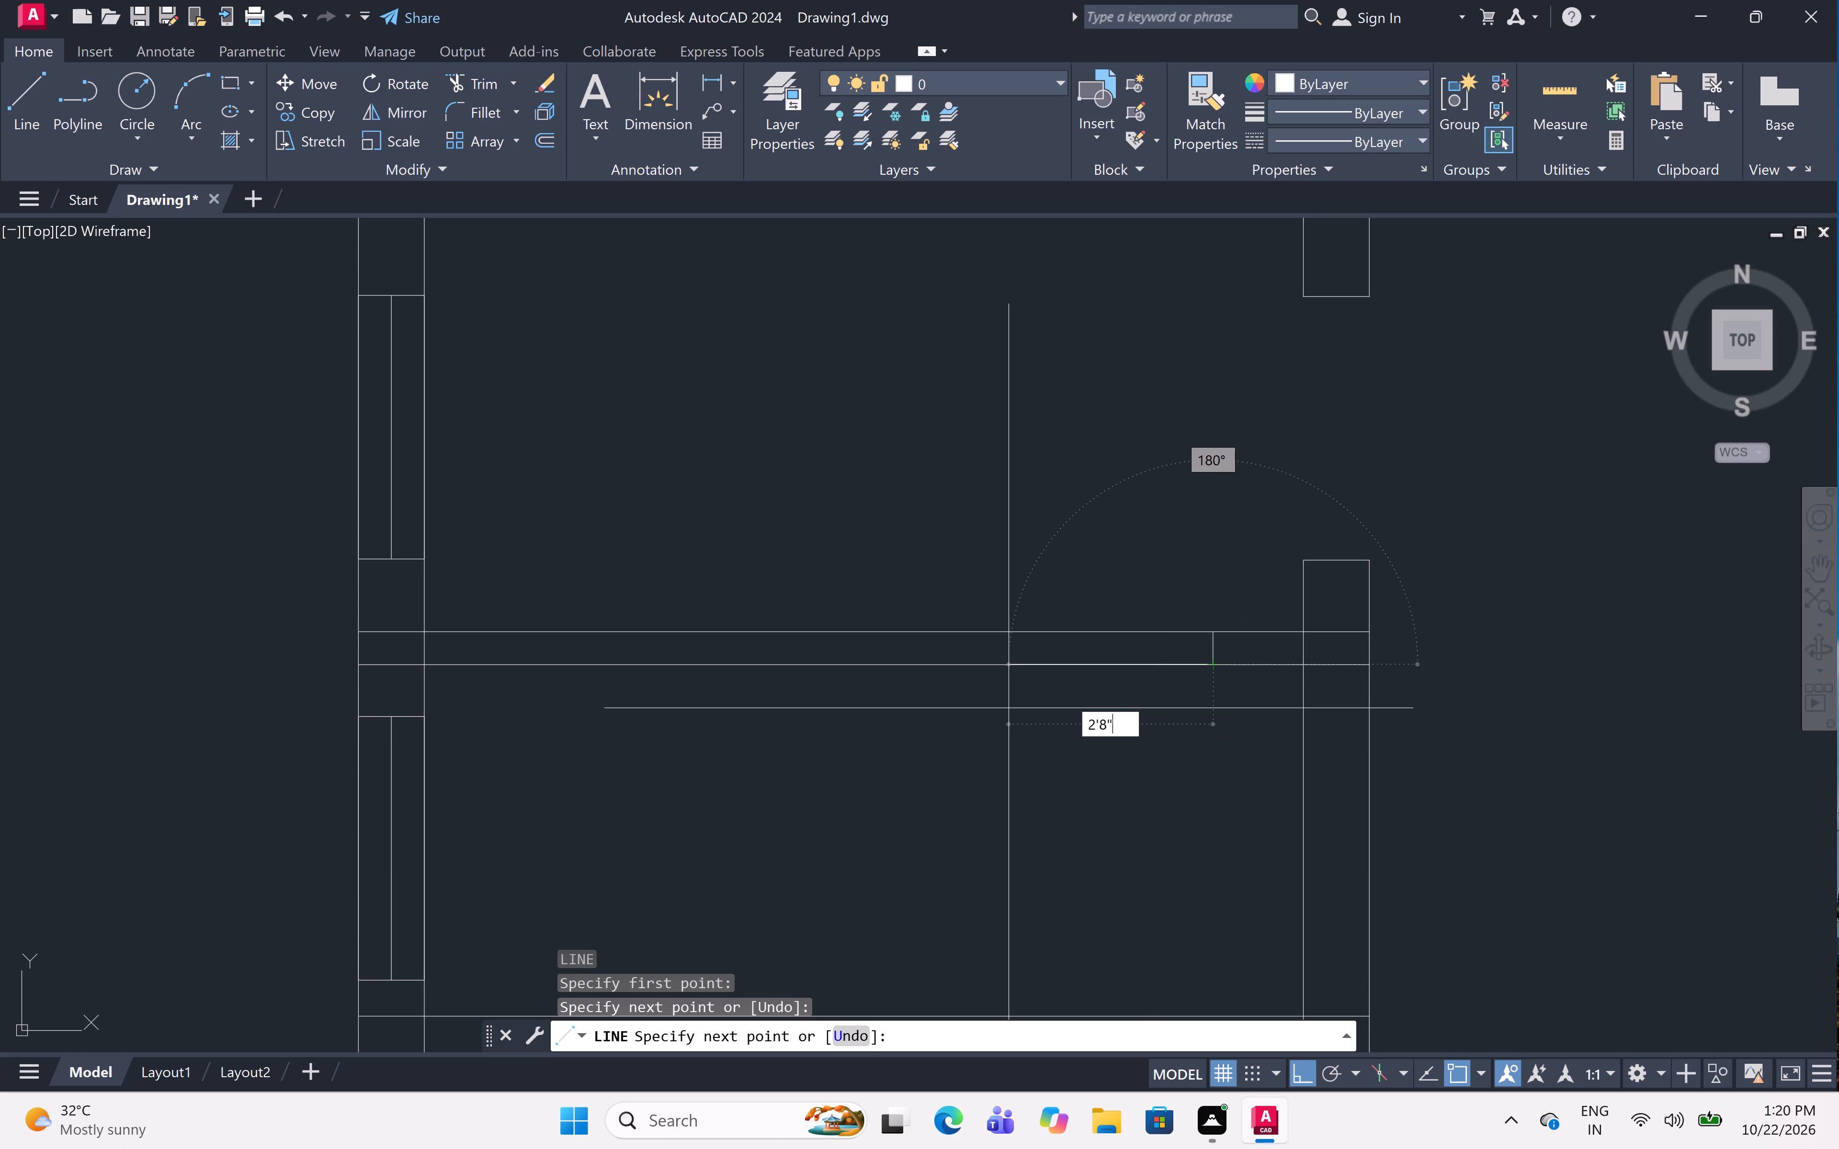
key(space)
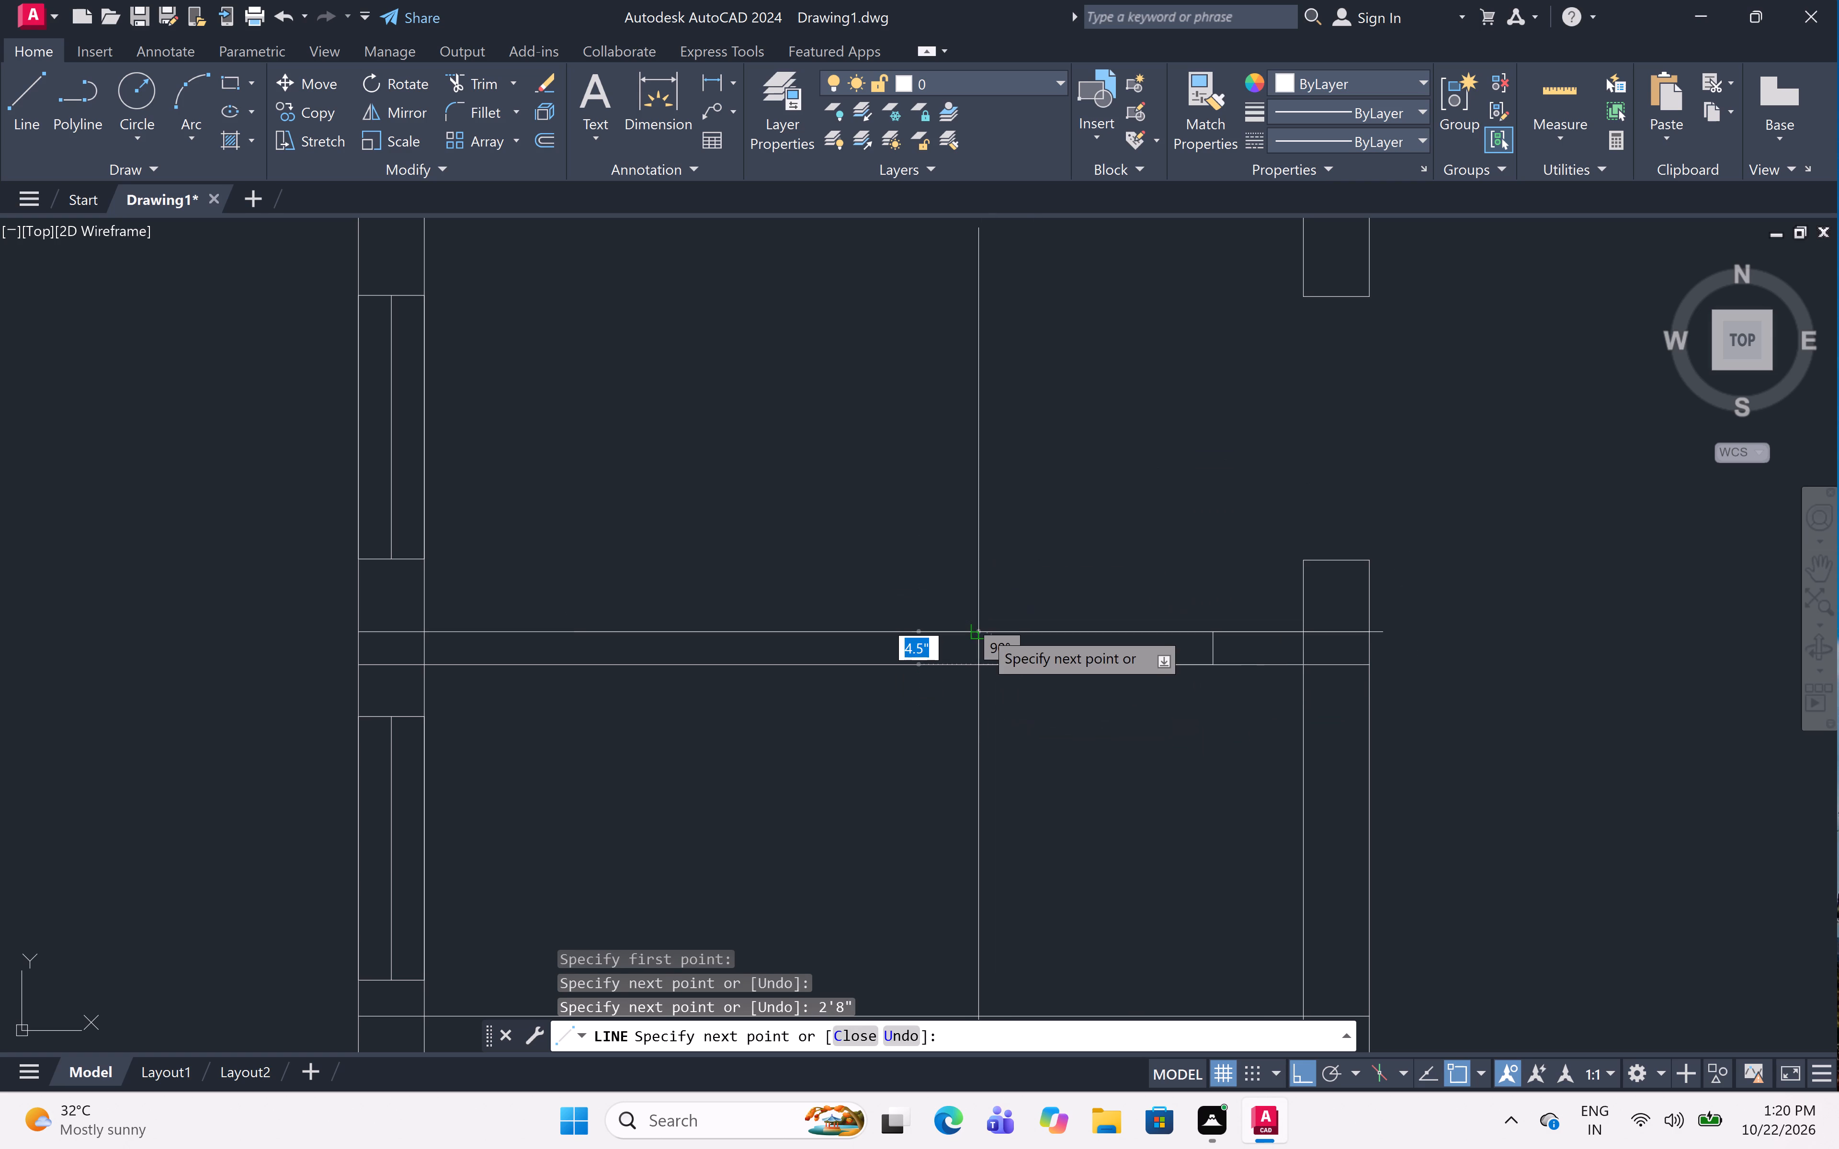
click(985, 630)
click(1216, 638)
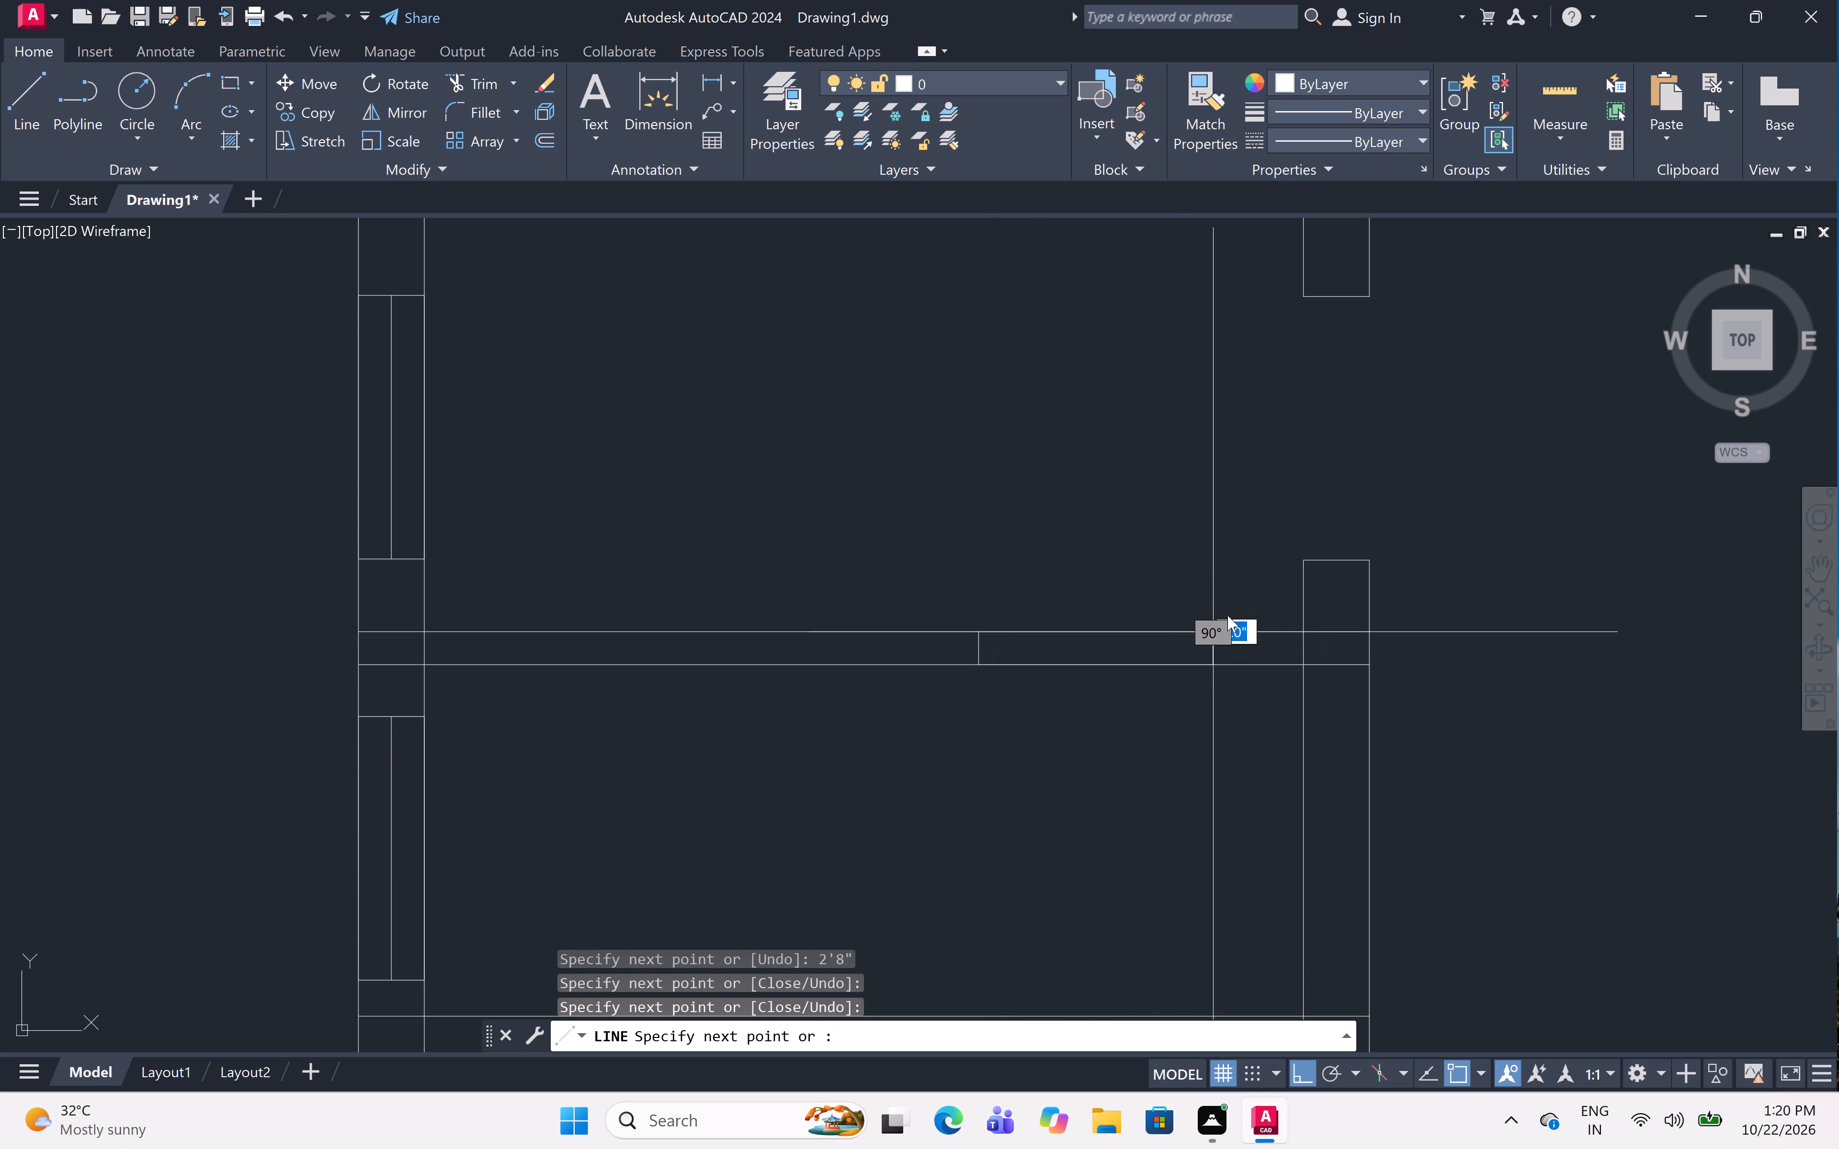
key(Escape)
Trim the two wall lines between the jambs of the 2'8" door opening below the top-left room.
text(tr)
key(space)
click(1083, 596)
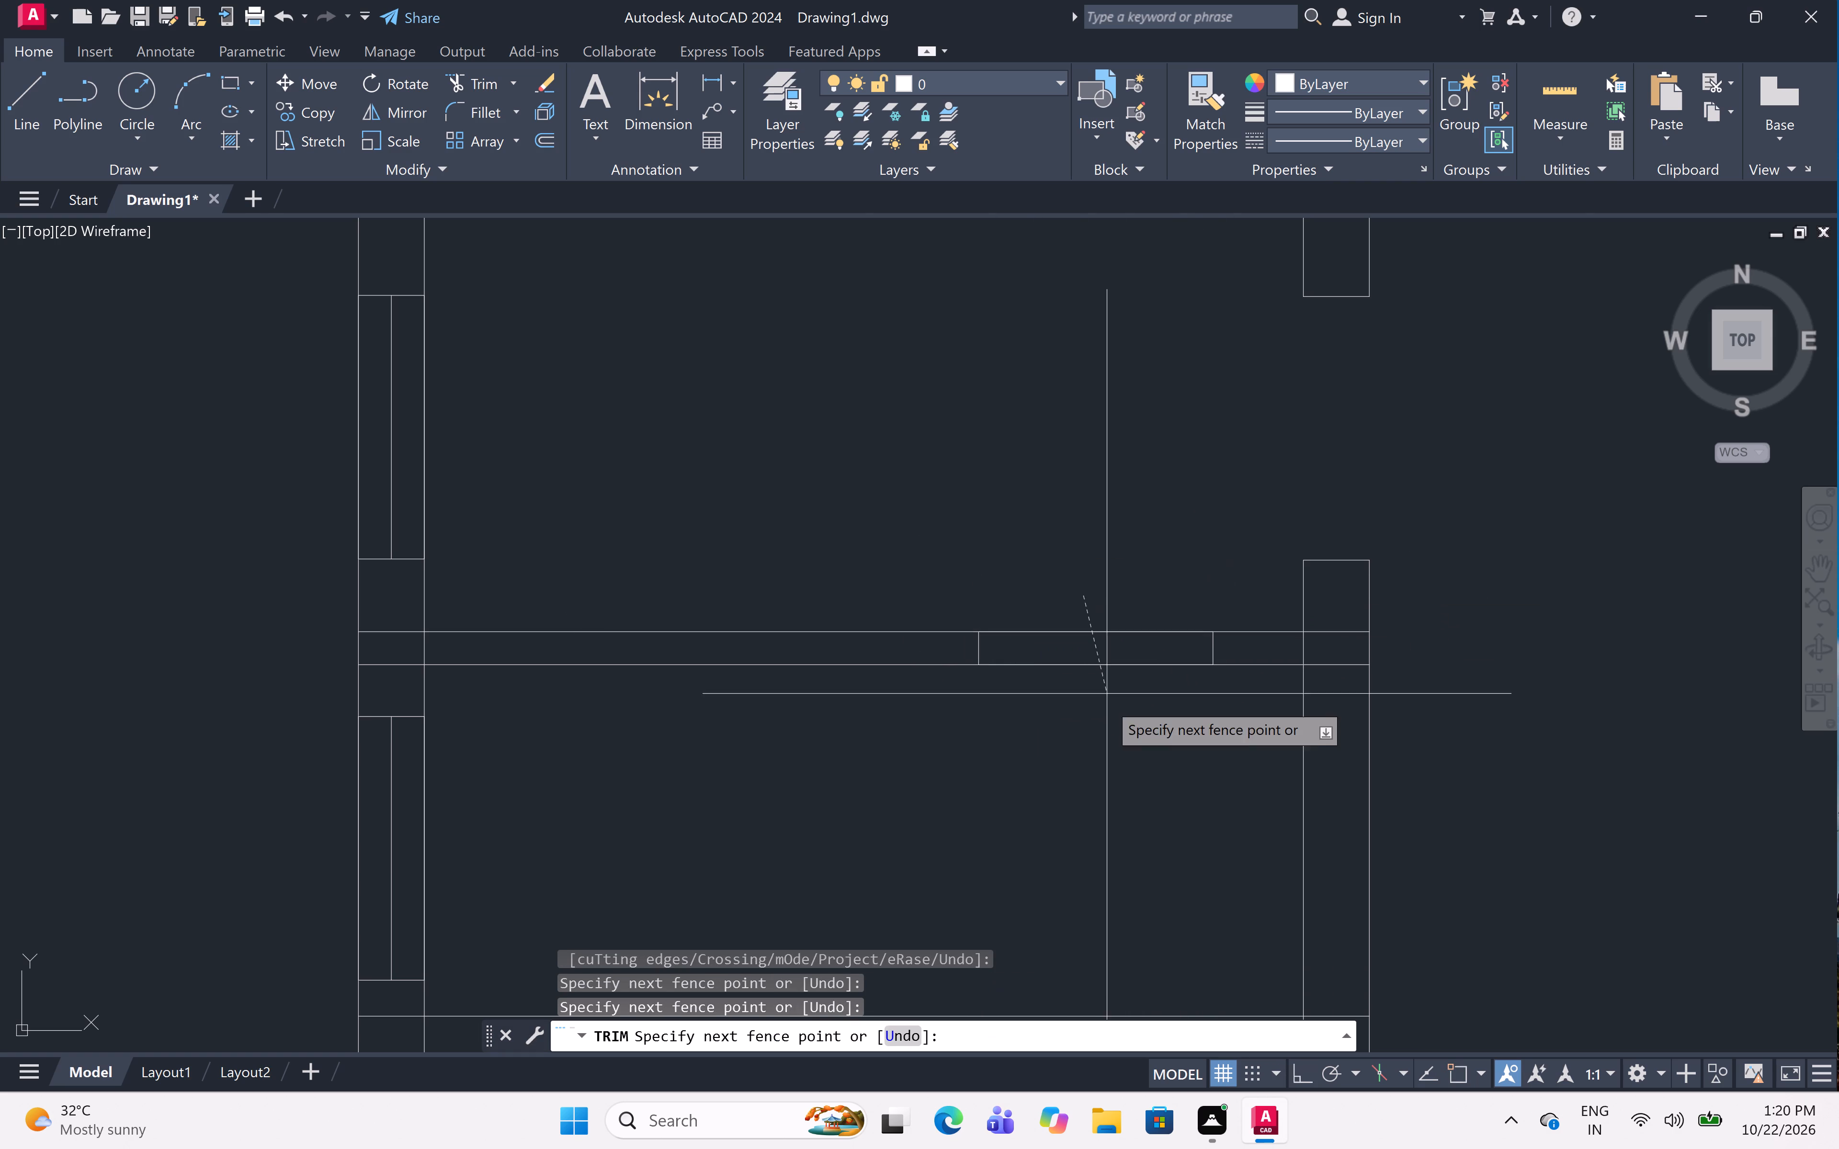
click(1108, 706)
scroll(1070, 476, down, 3)
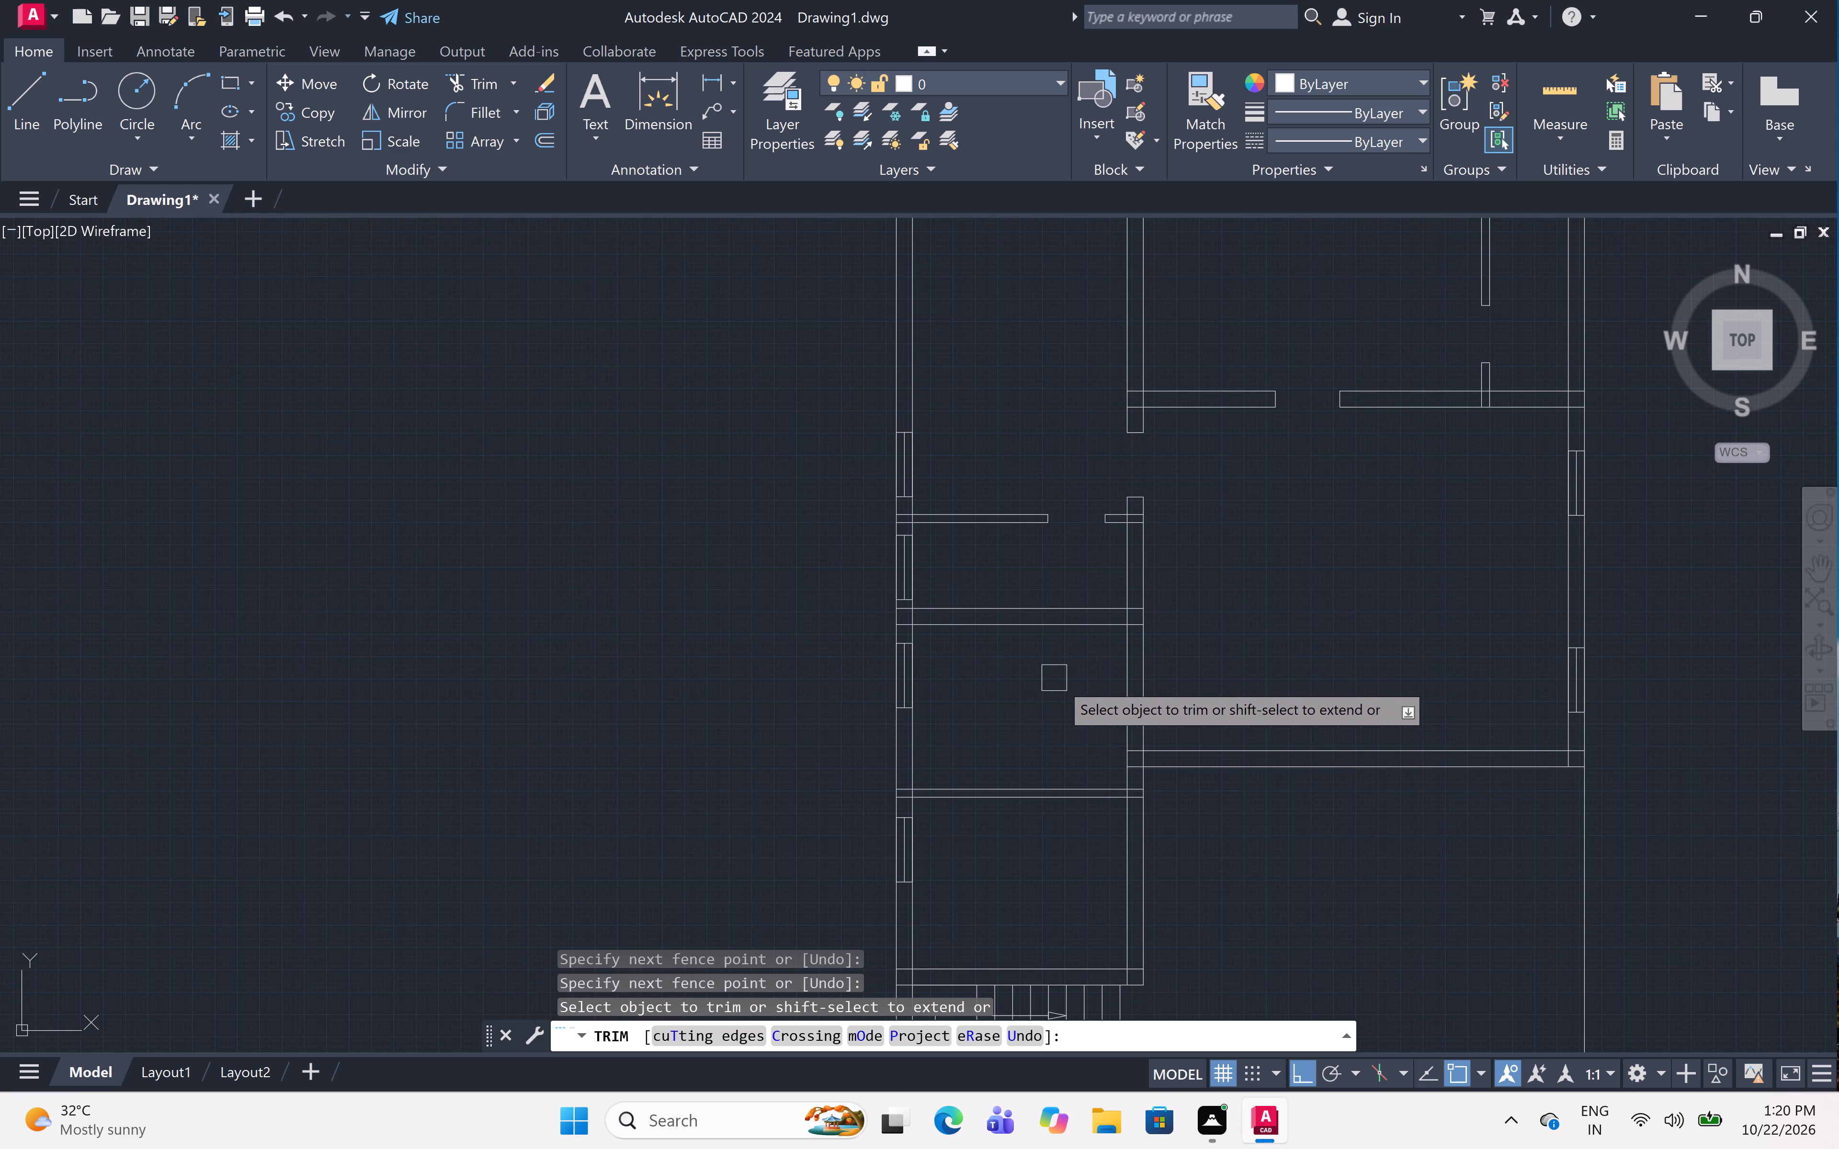
key(Escape)
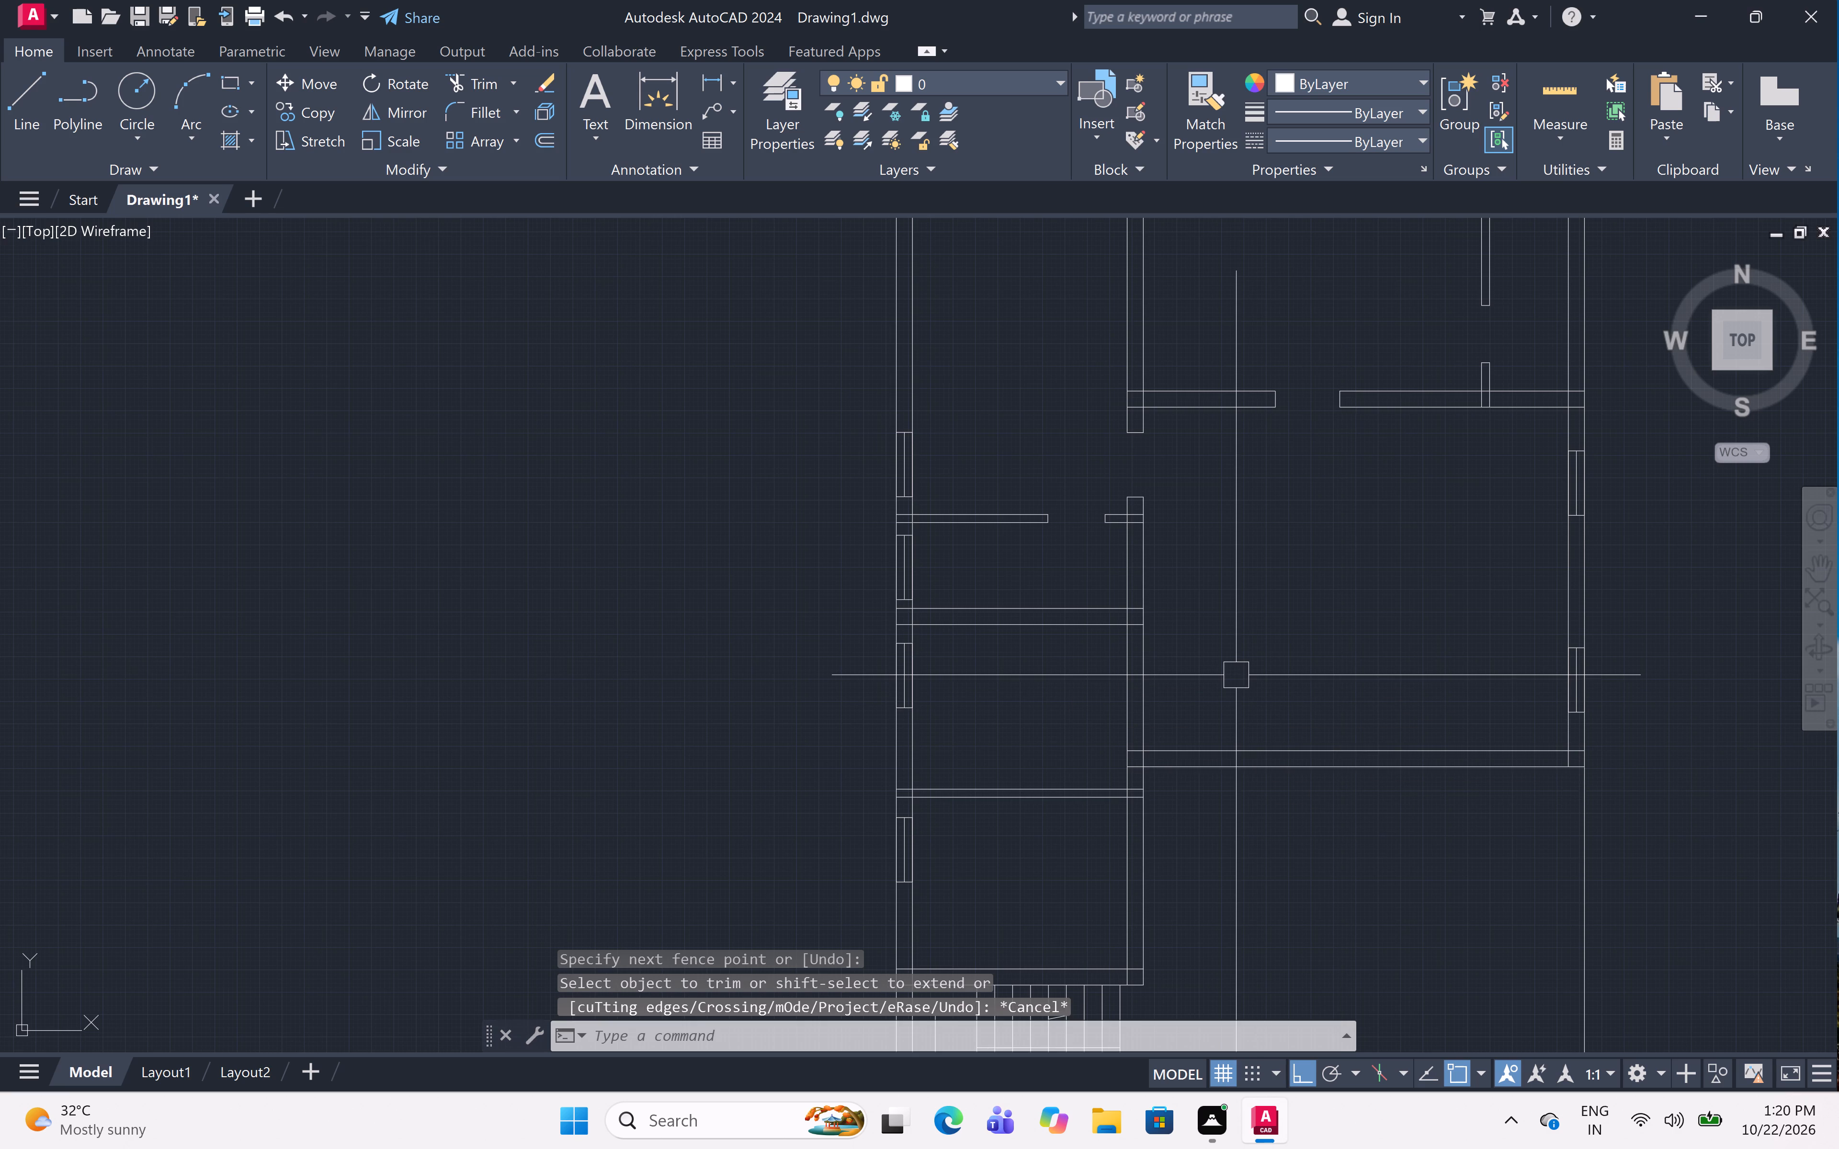
Outline a 3' door opening in the 9" vertical wall between the left middle room and the central hall, above the hall's lower wall.
text(l)
key(space)
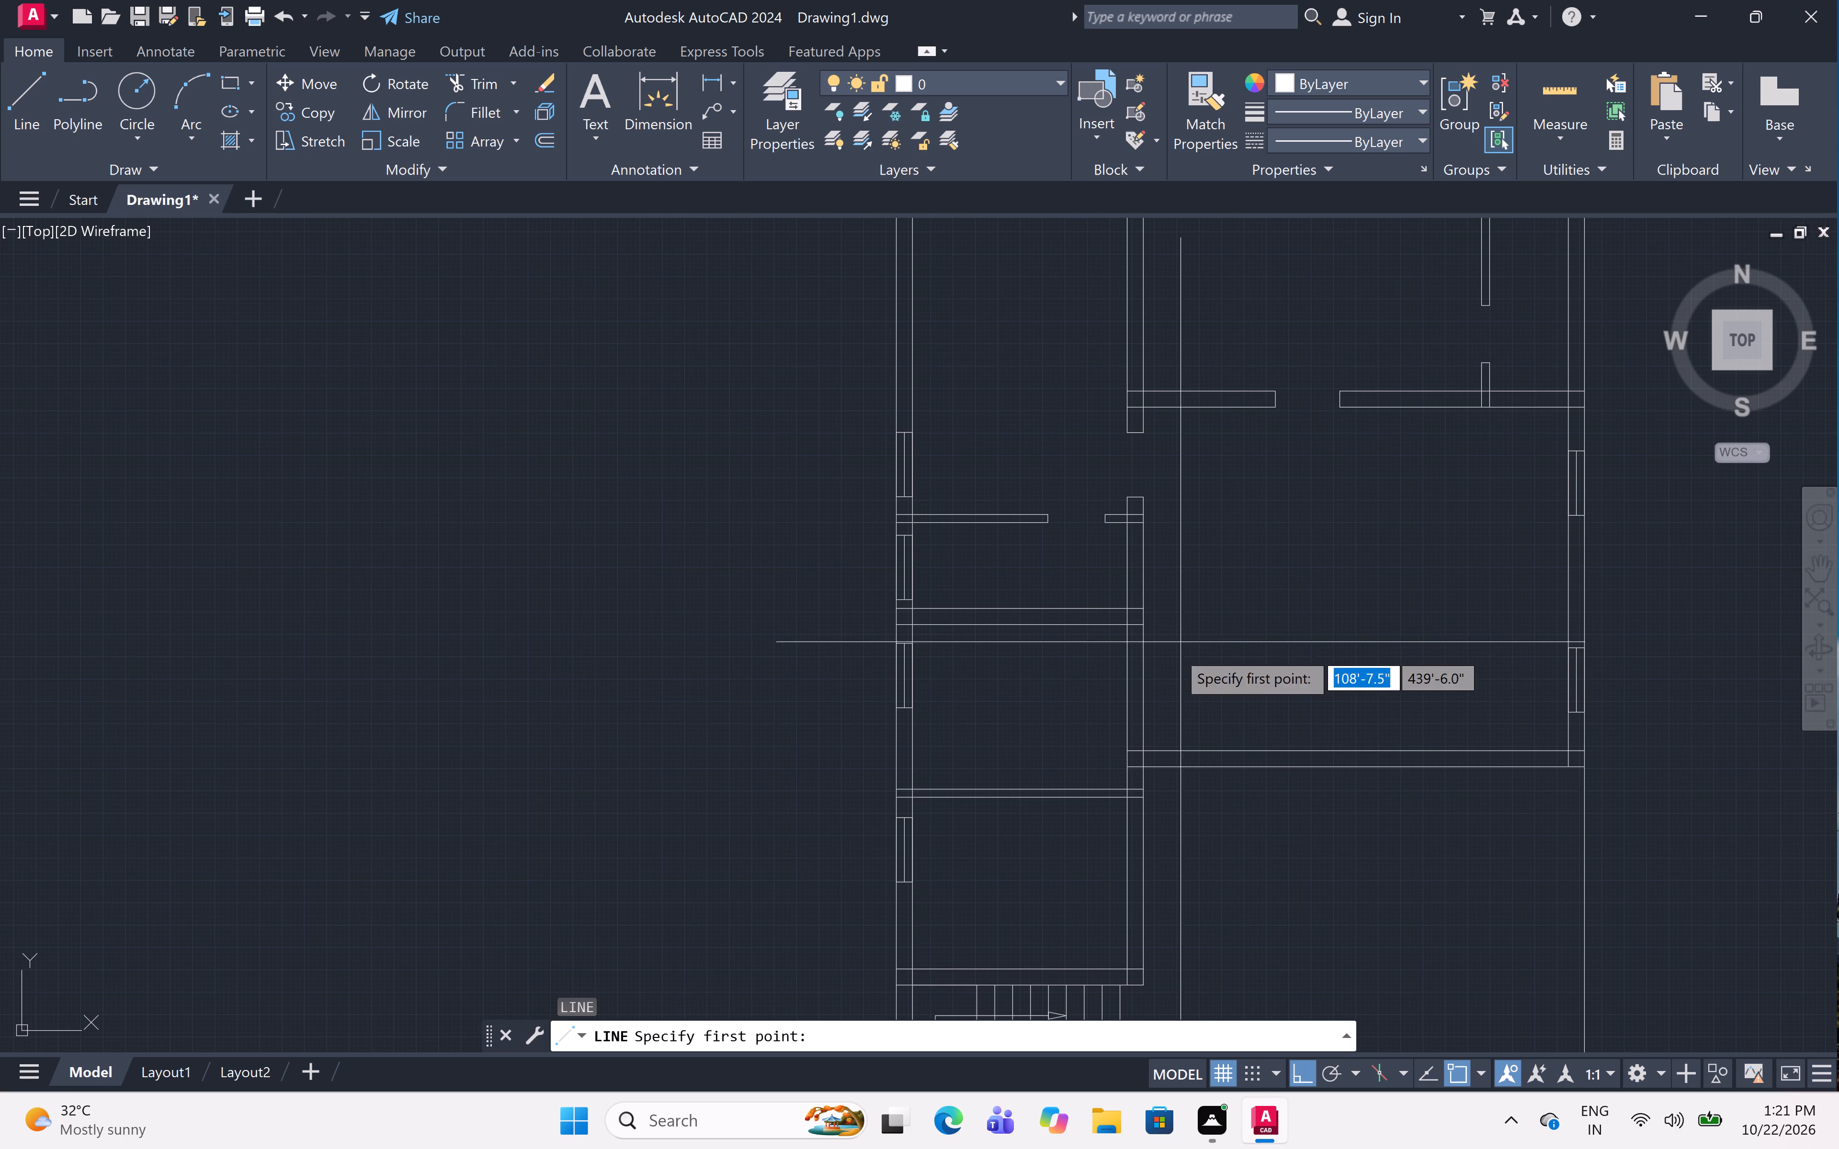
scroll(1163, 723, up, 2)
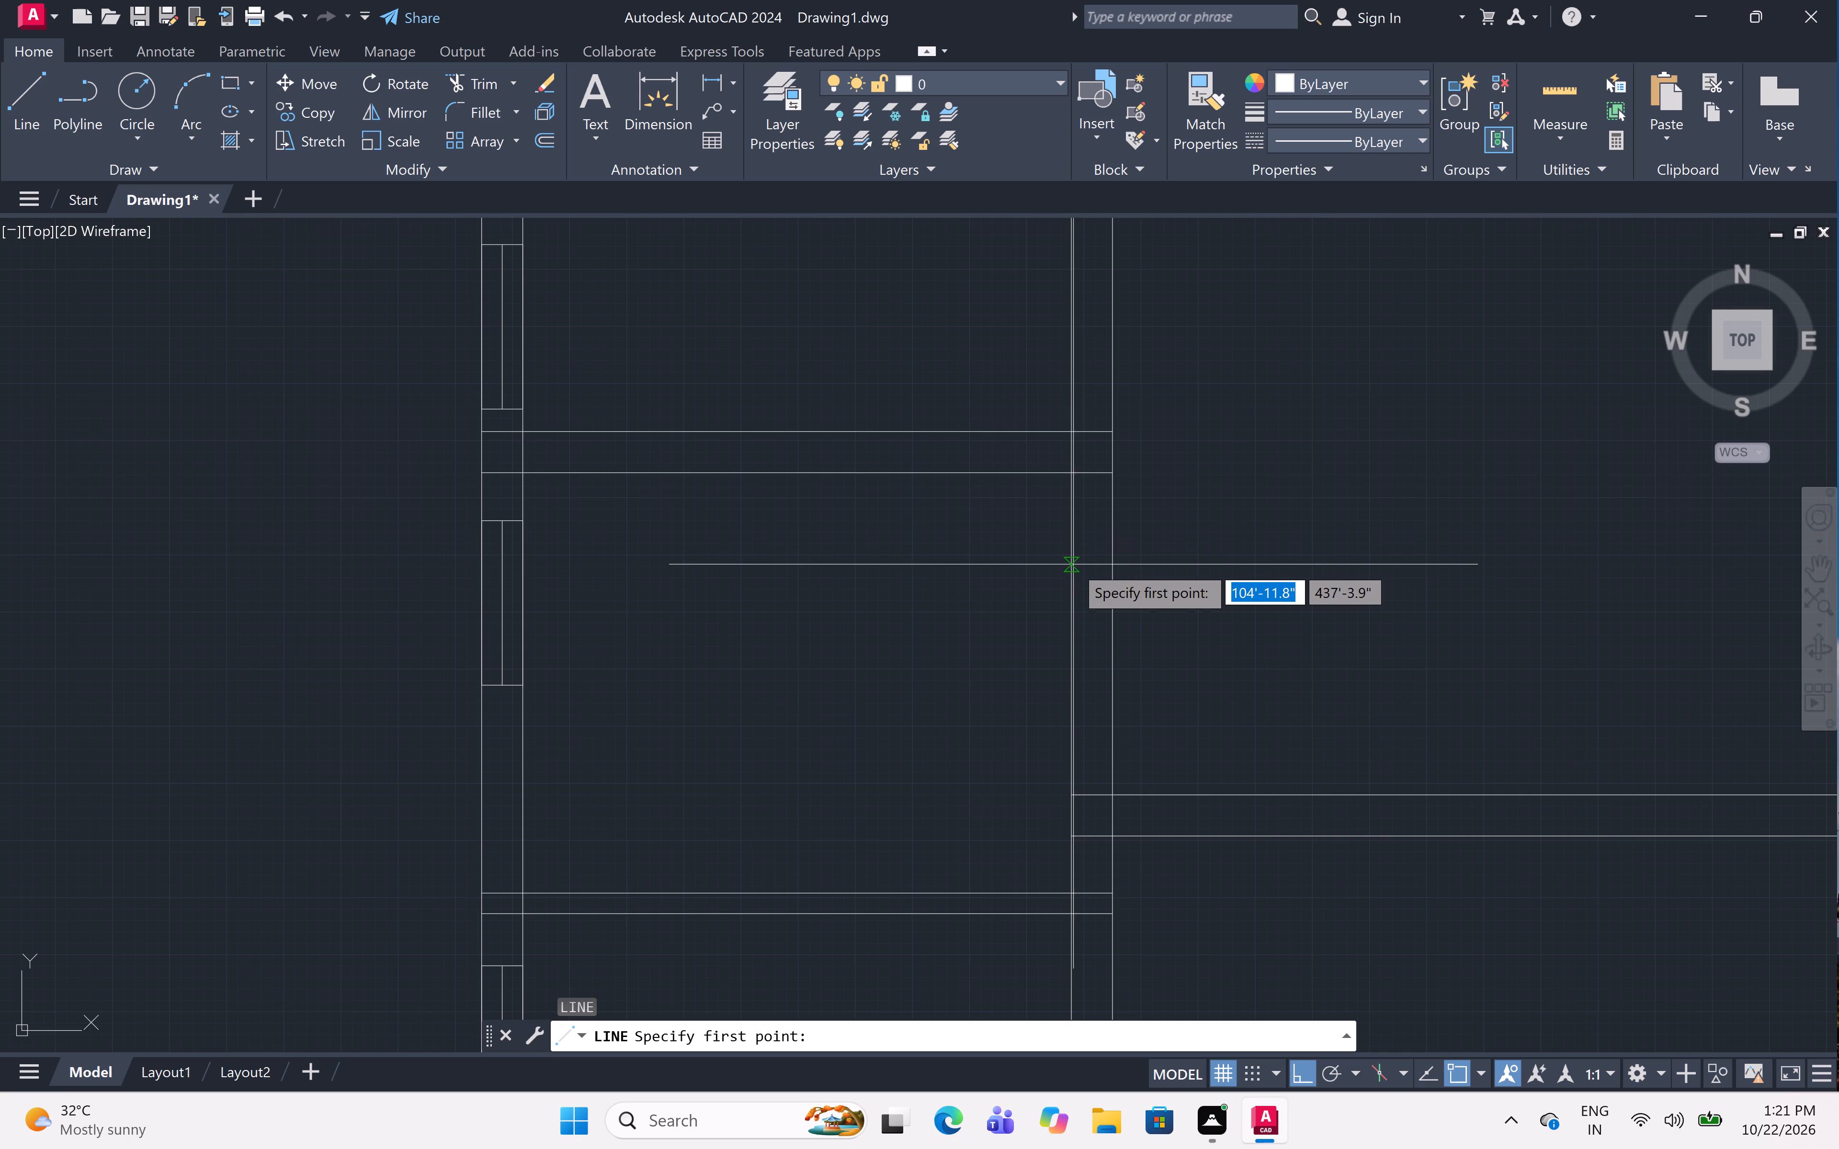
click(1070, 550)
drag(1107, 550, 1107, 554)
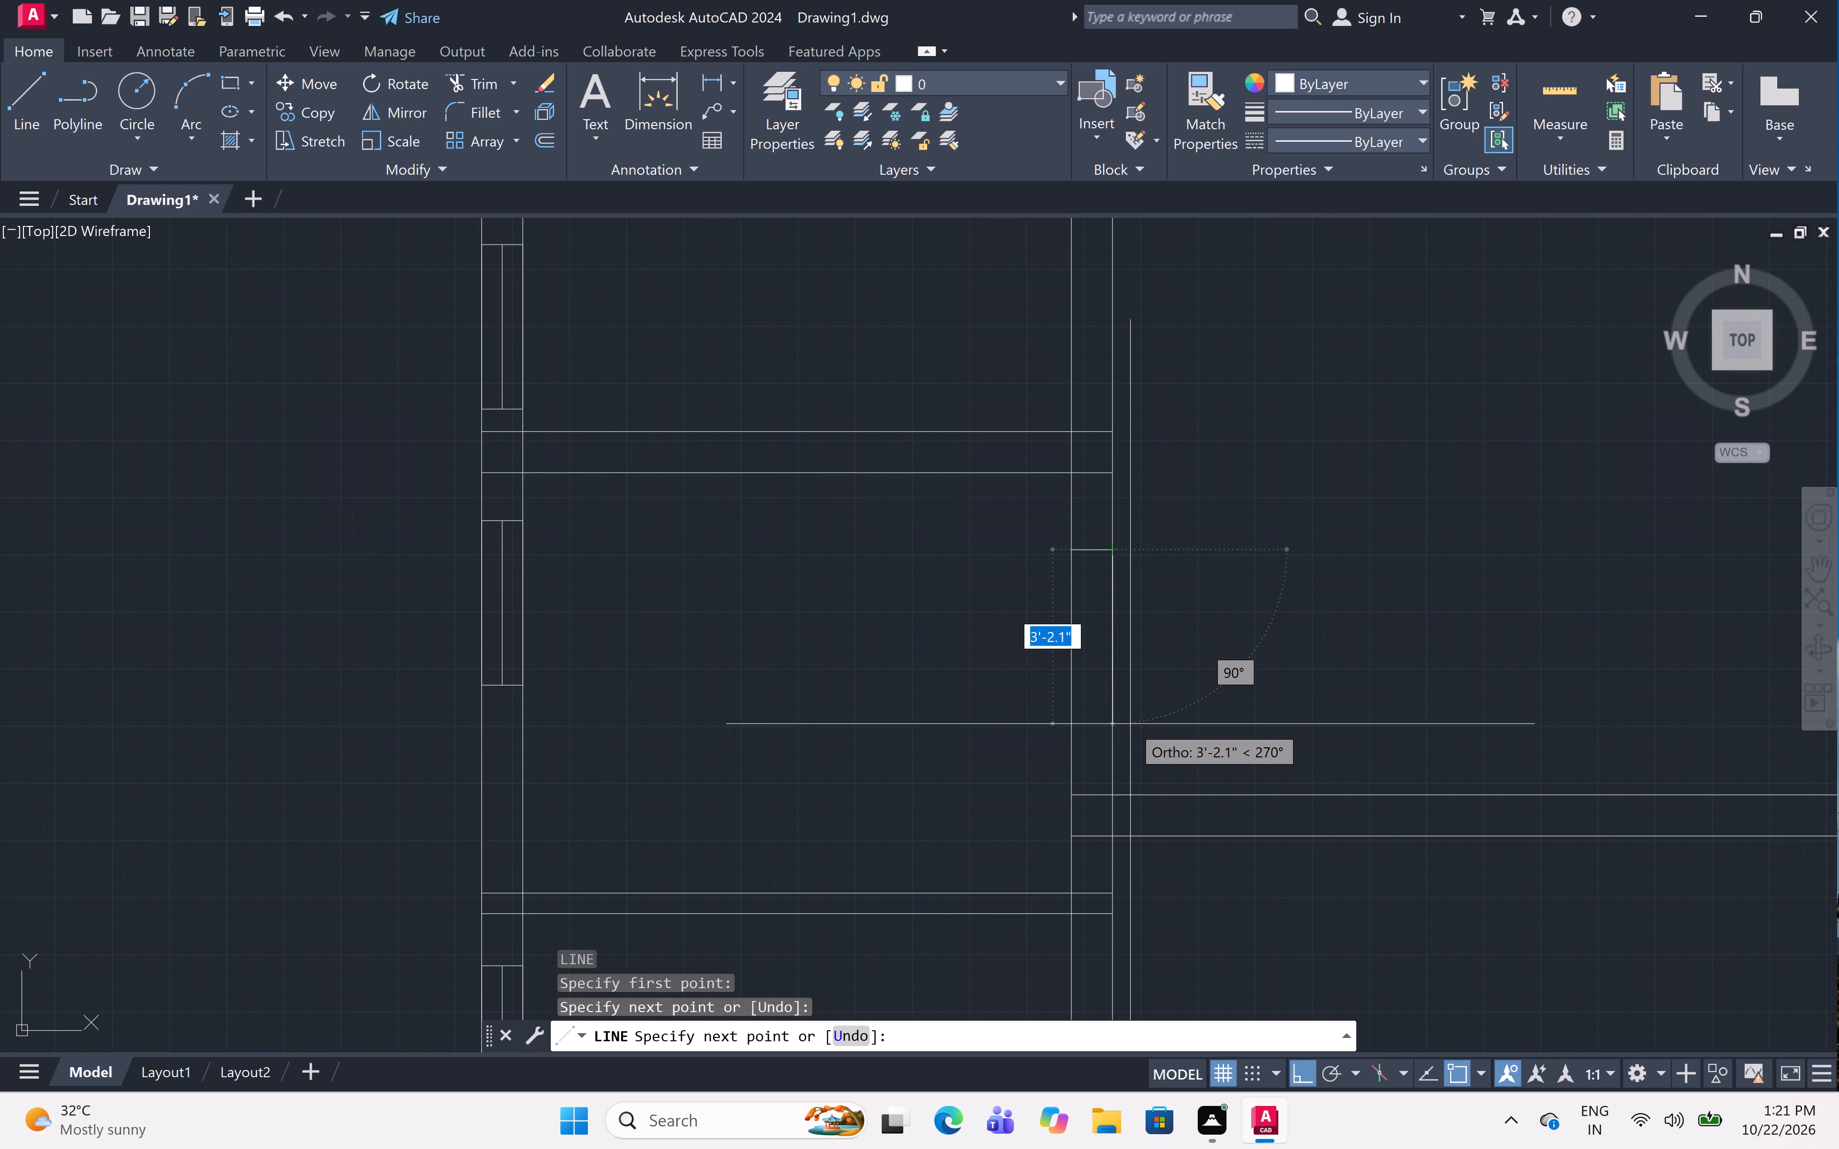
text(3')
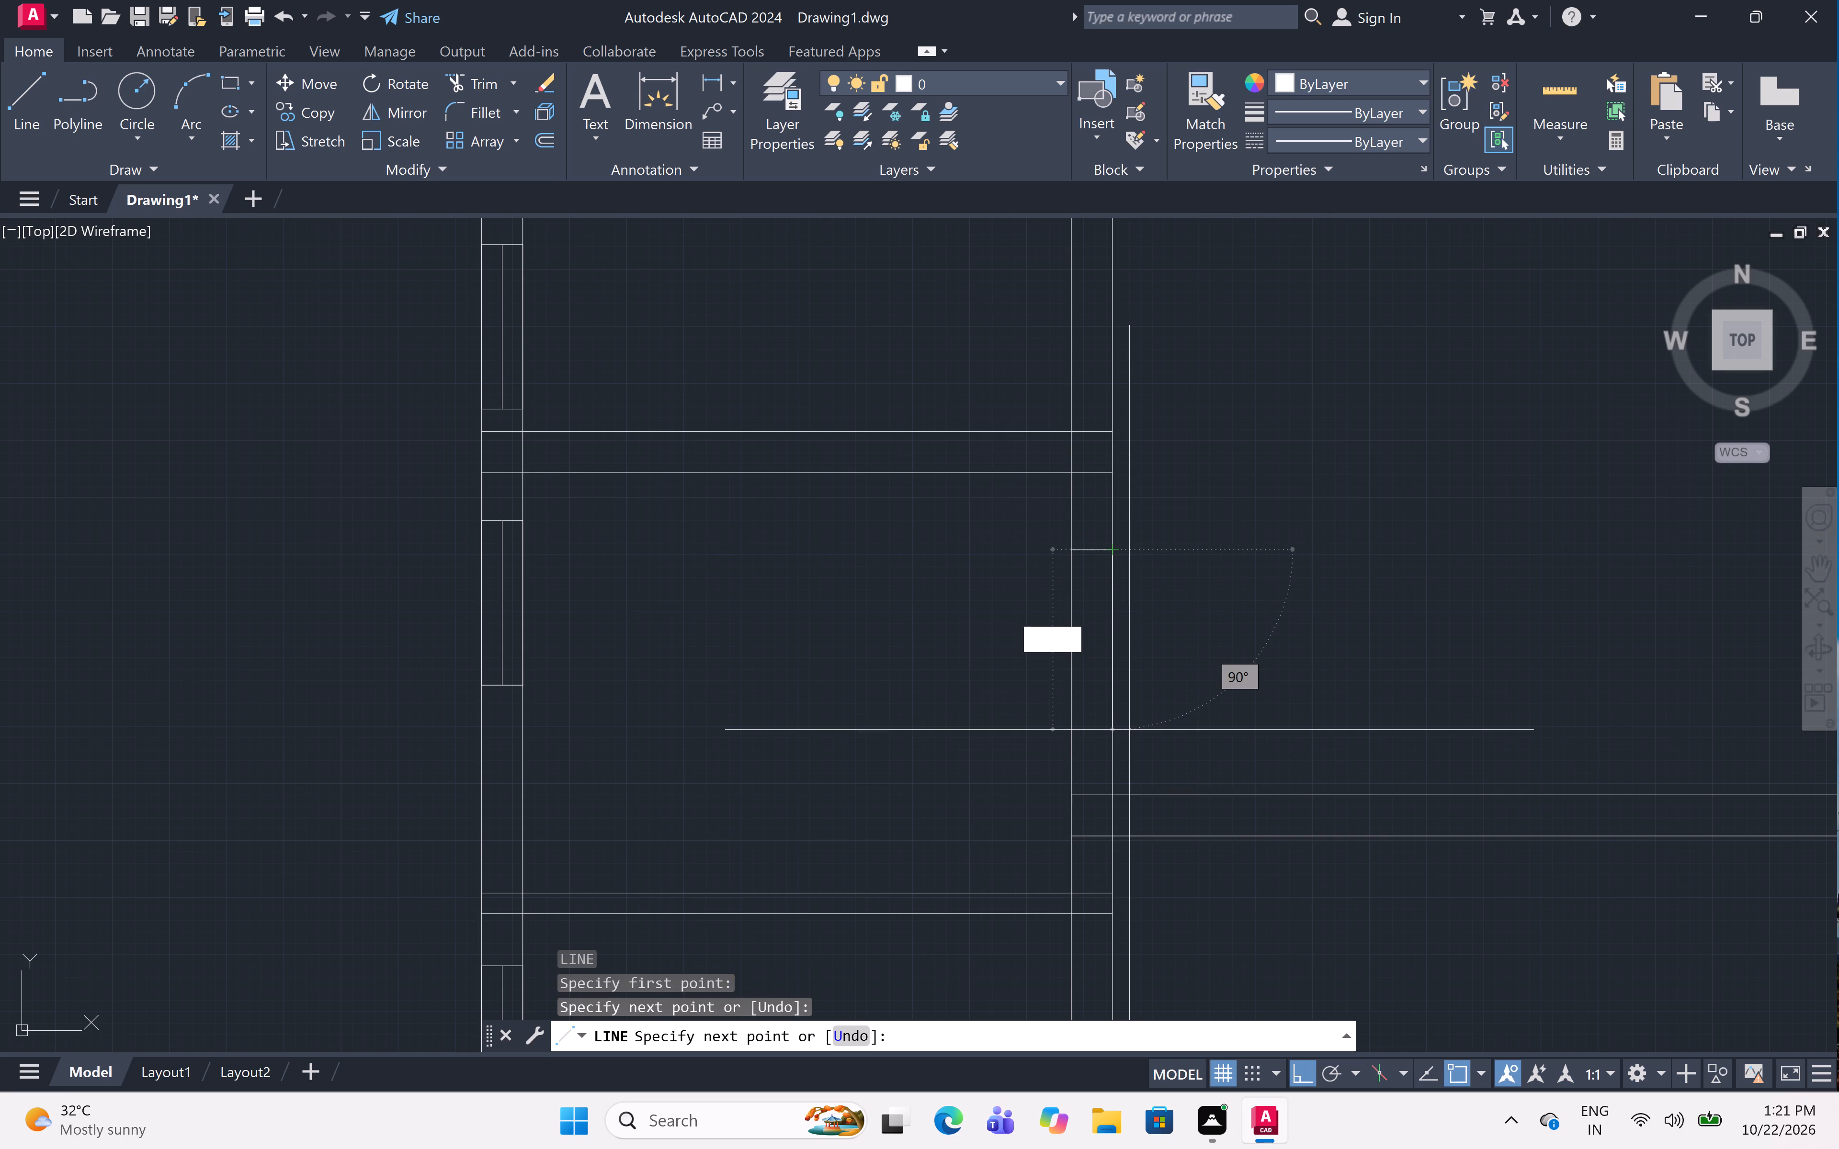
key(space)
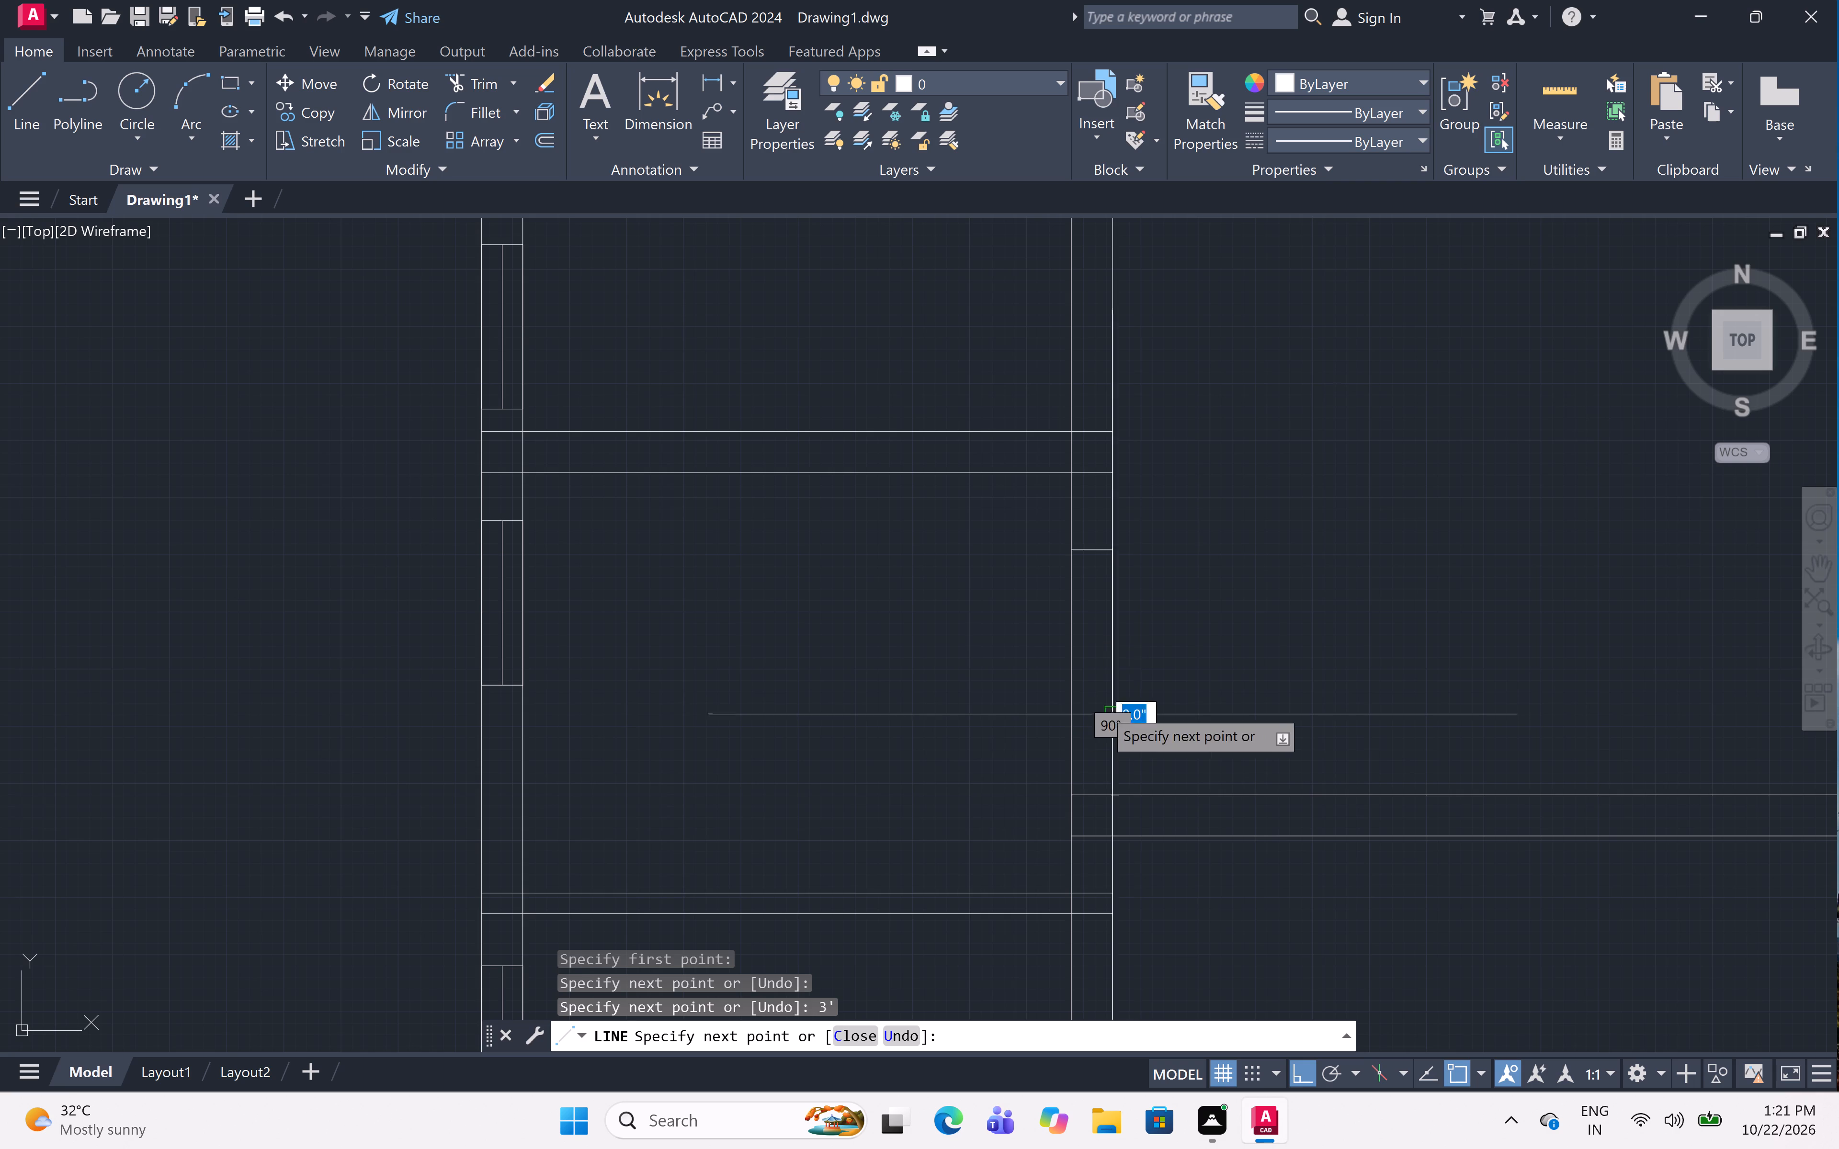
click(1078, 714)
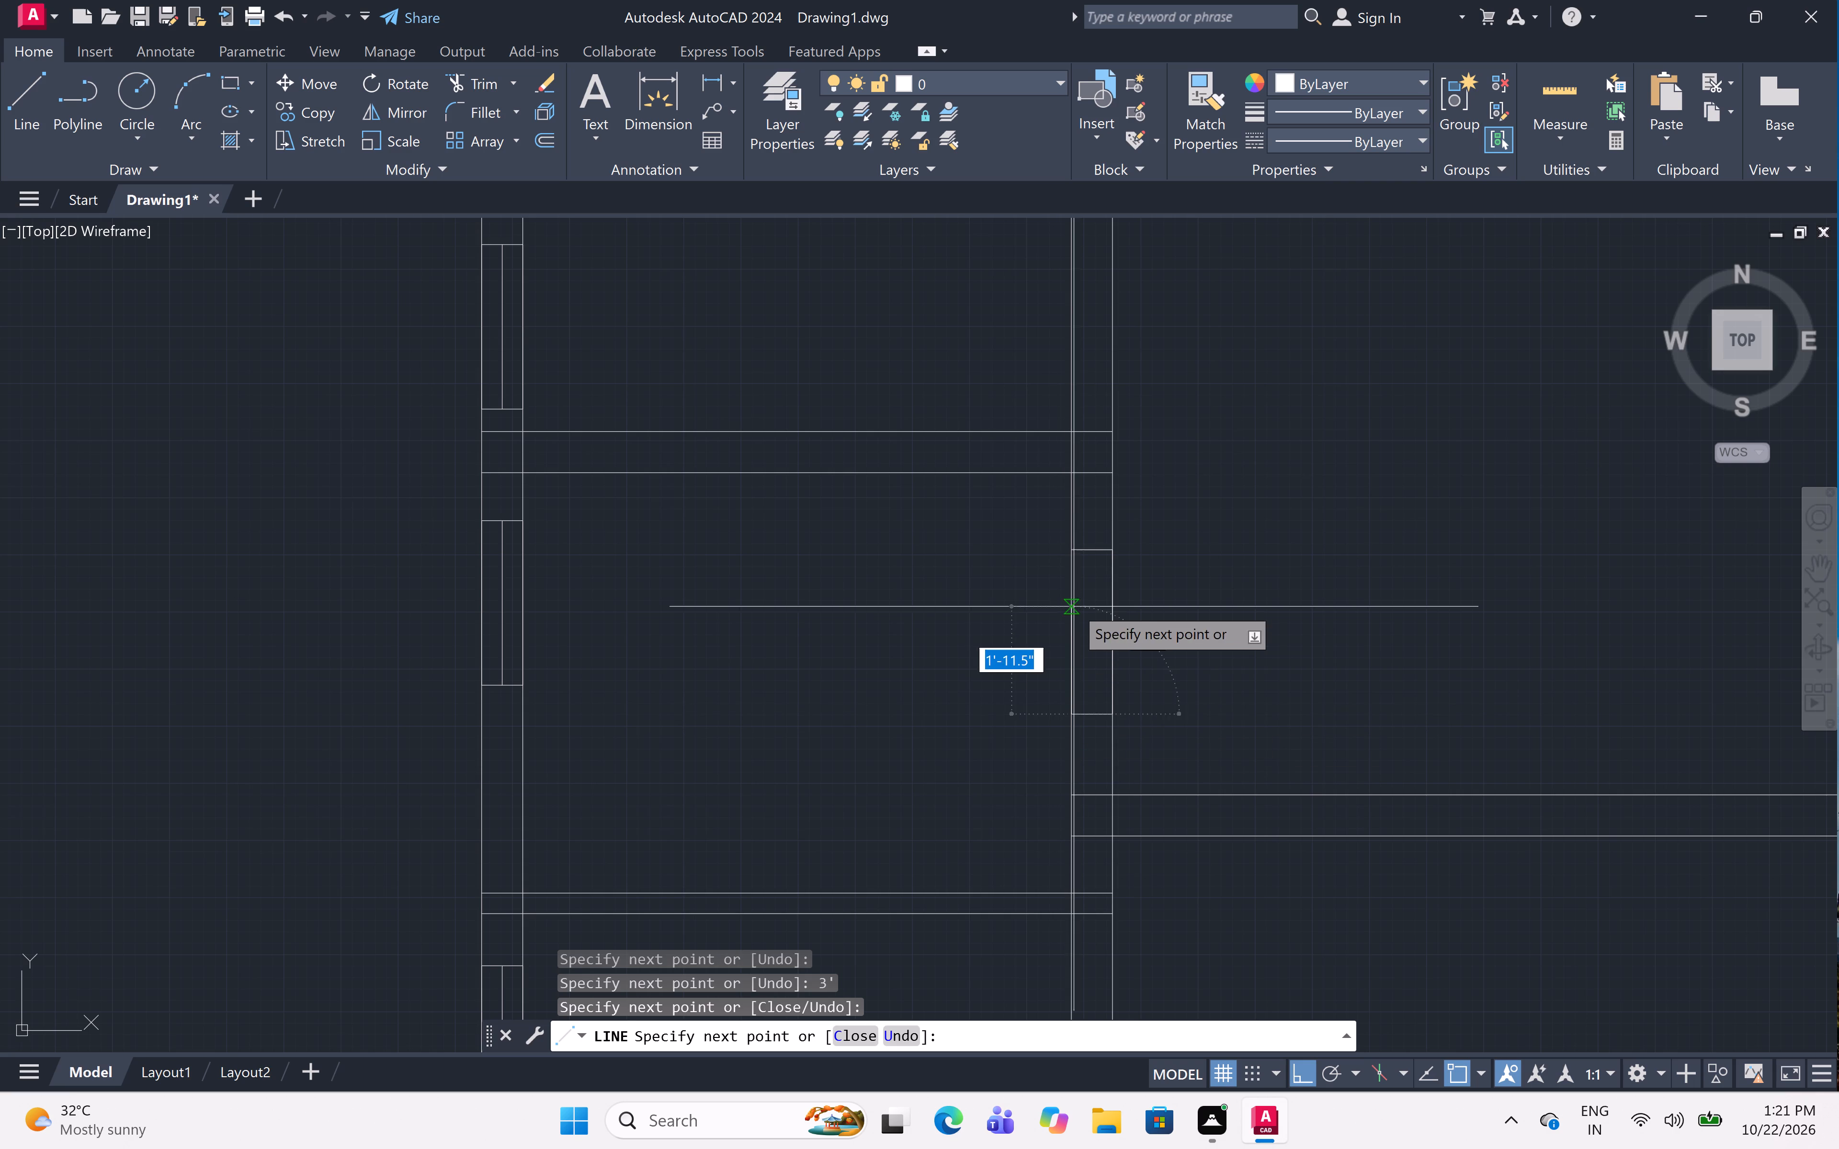
click(1069, 554)
key(Escape)
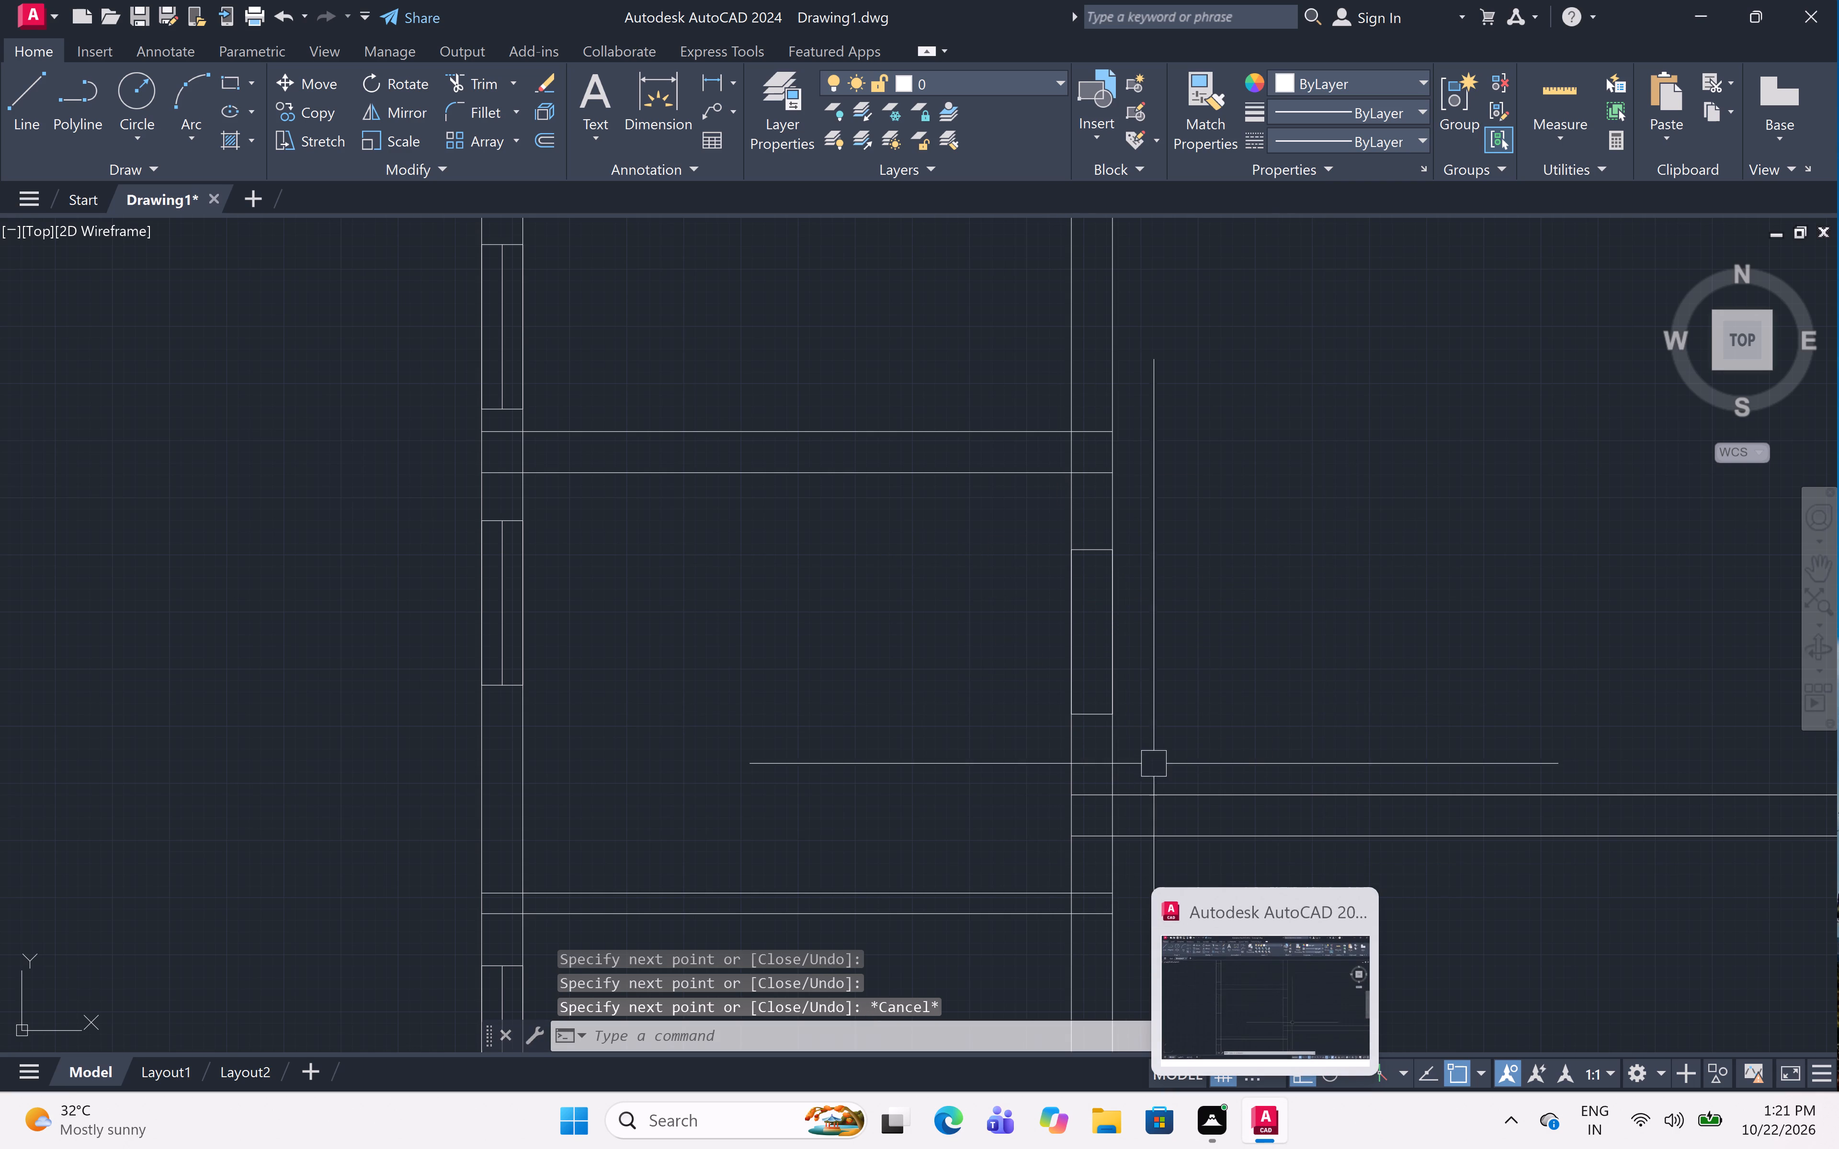
Trim the vertical wall lines between the jambs of the 3' opening joining the left middle room and the hall.
text(tr)
key(space)
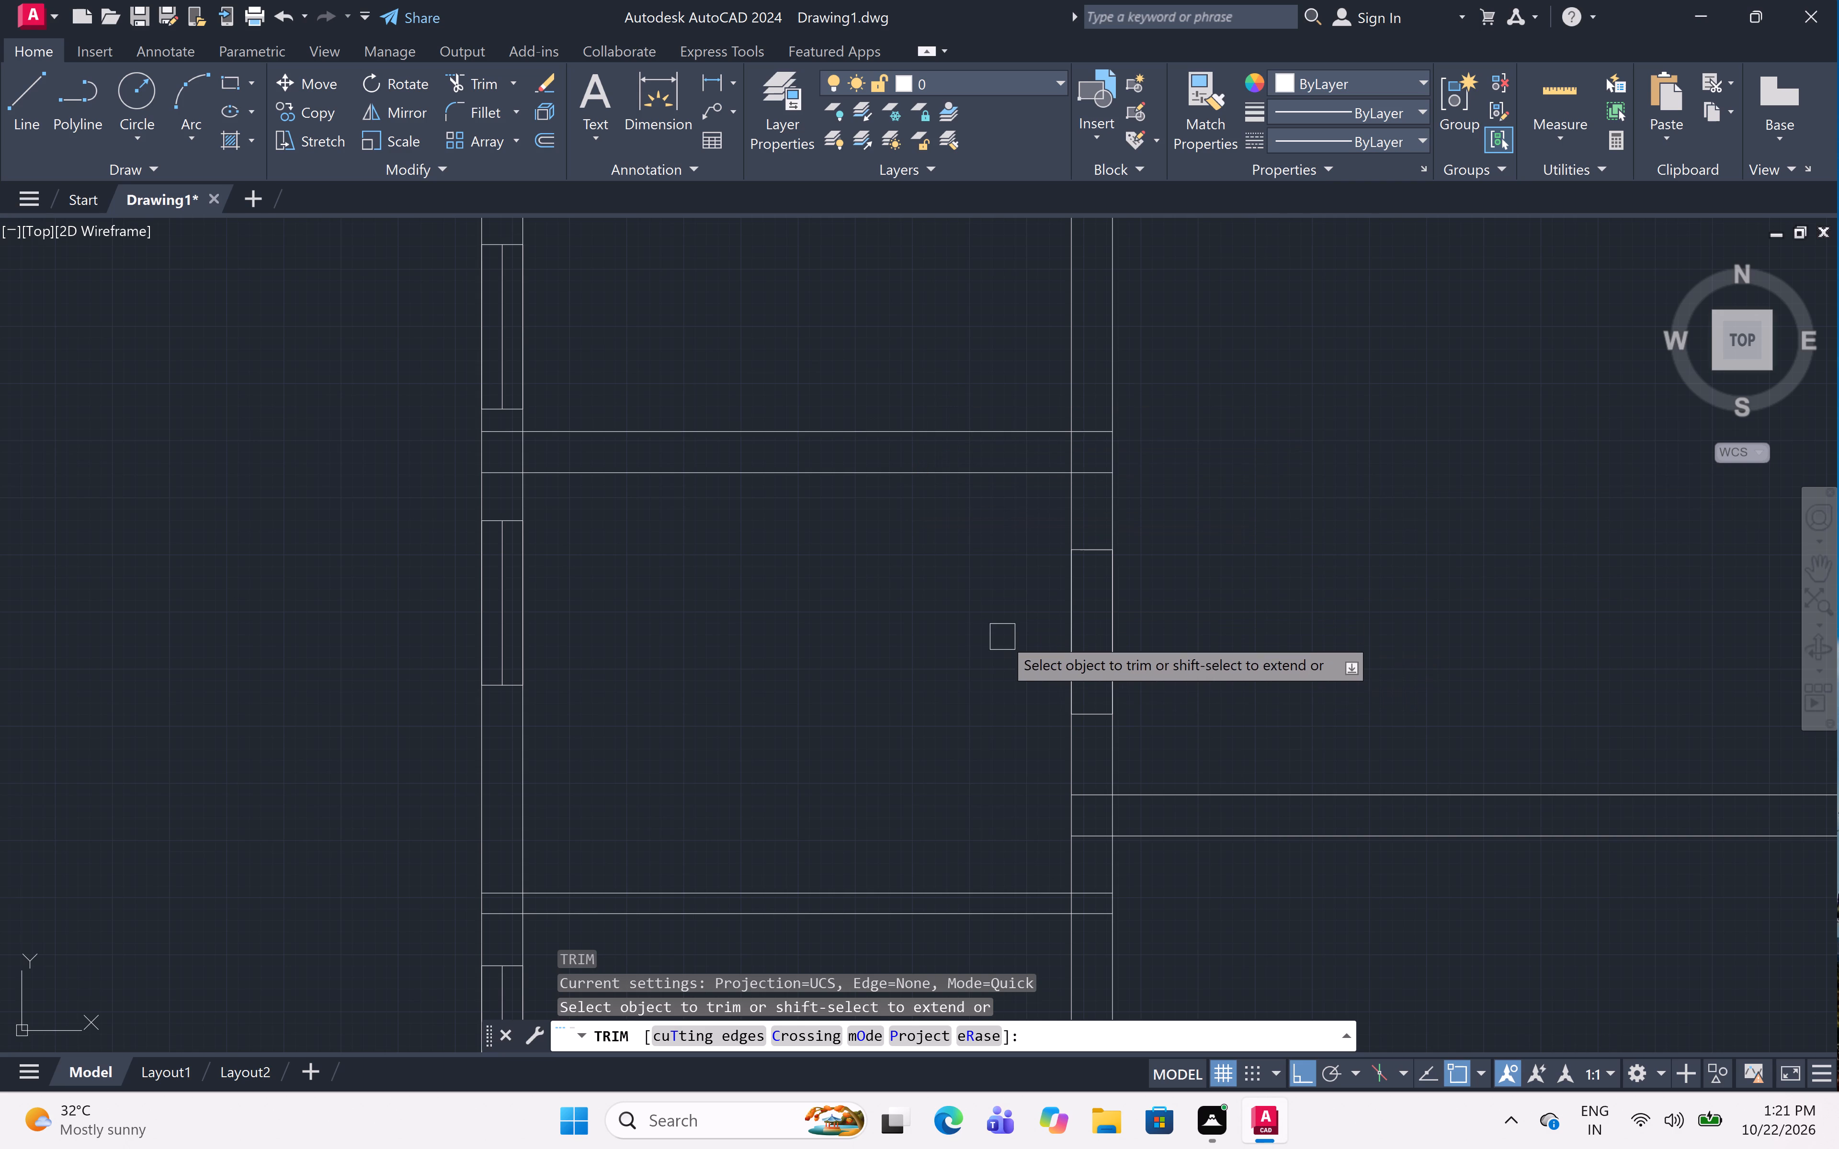
middle_drag(1002, 637, 998, 484)
click(1005, 494)
click(1223, 483)
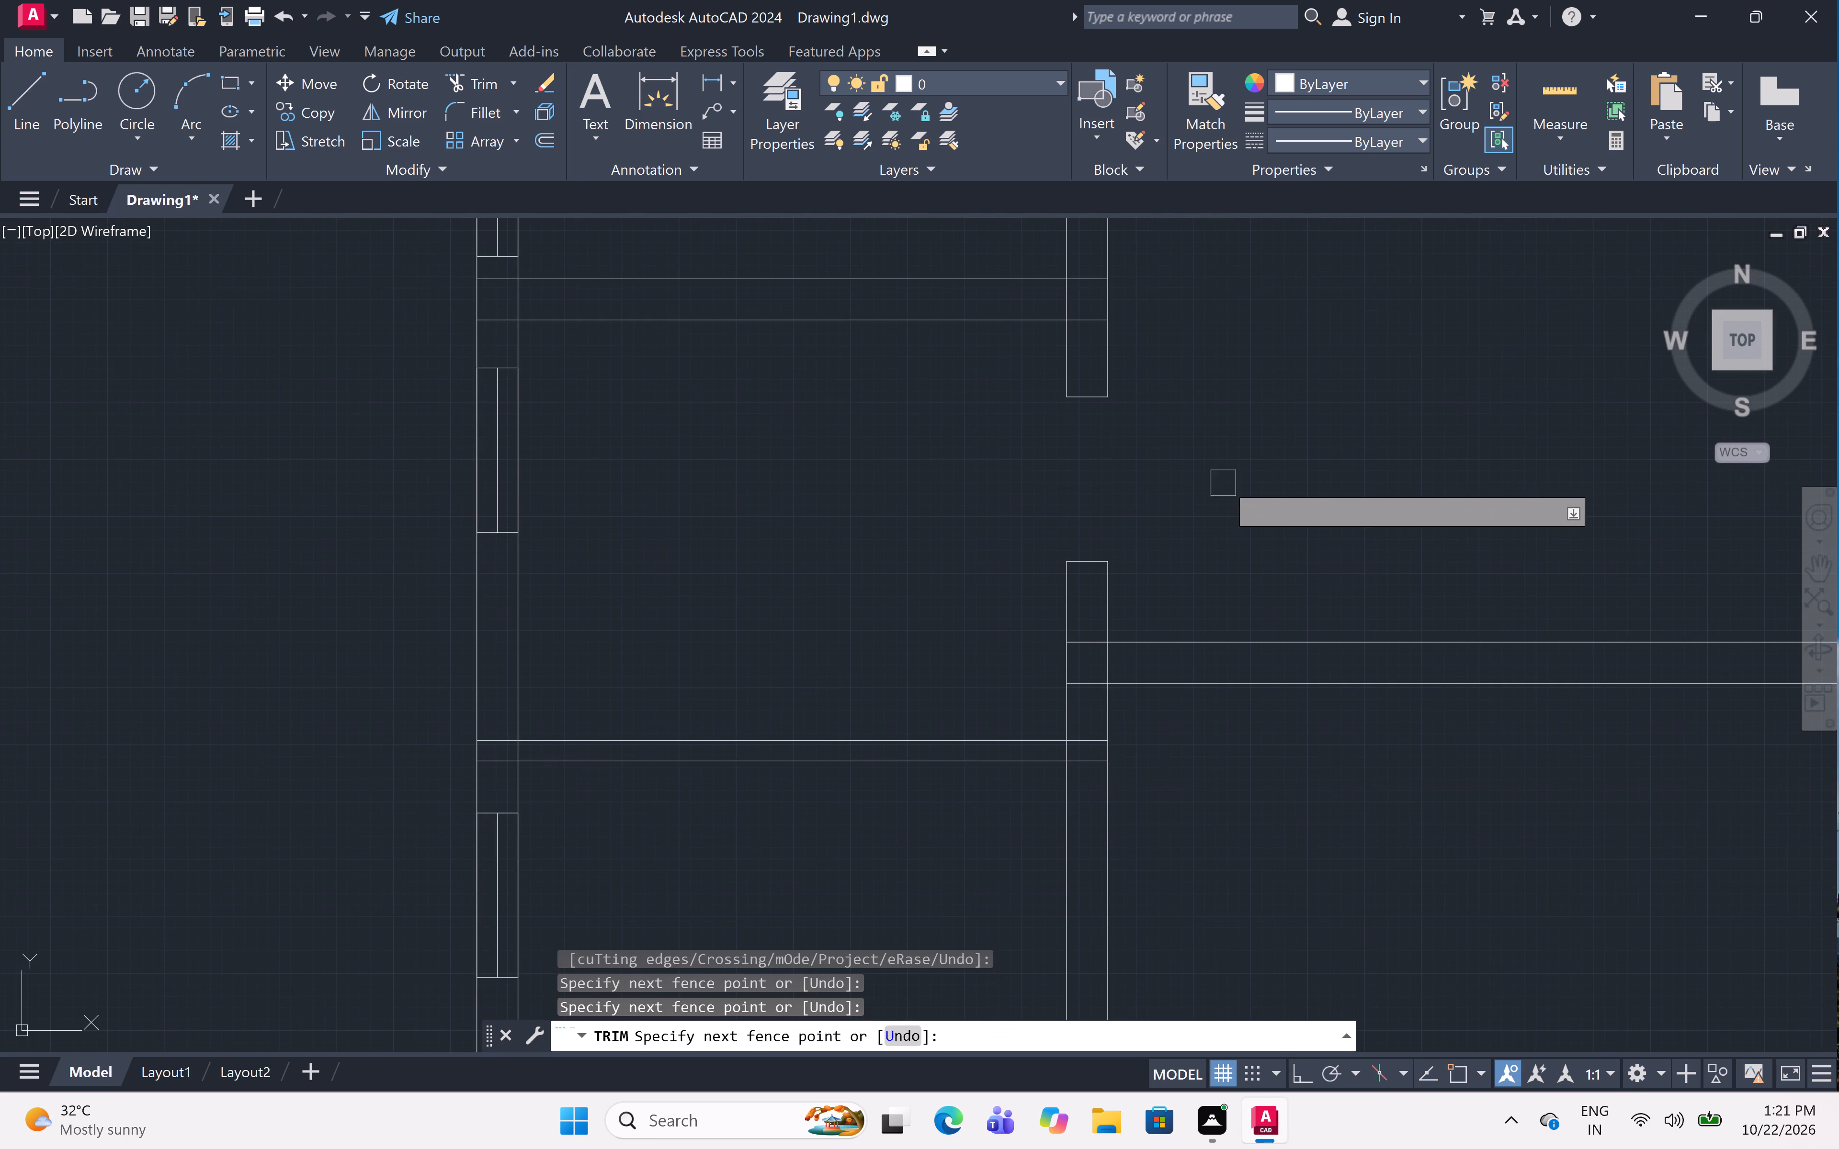
scroll(1195, 424, down, 2)
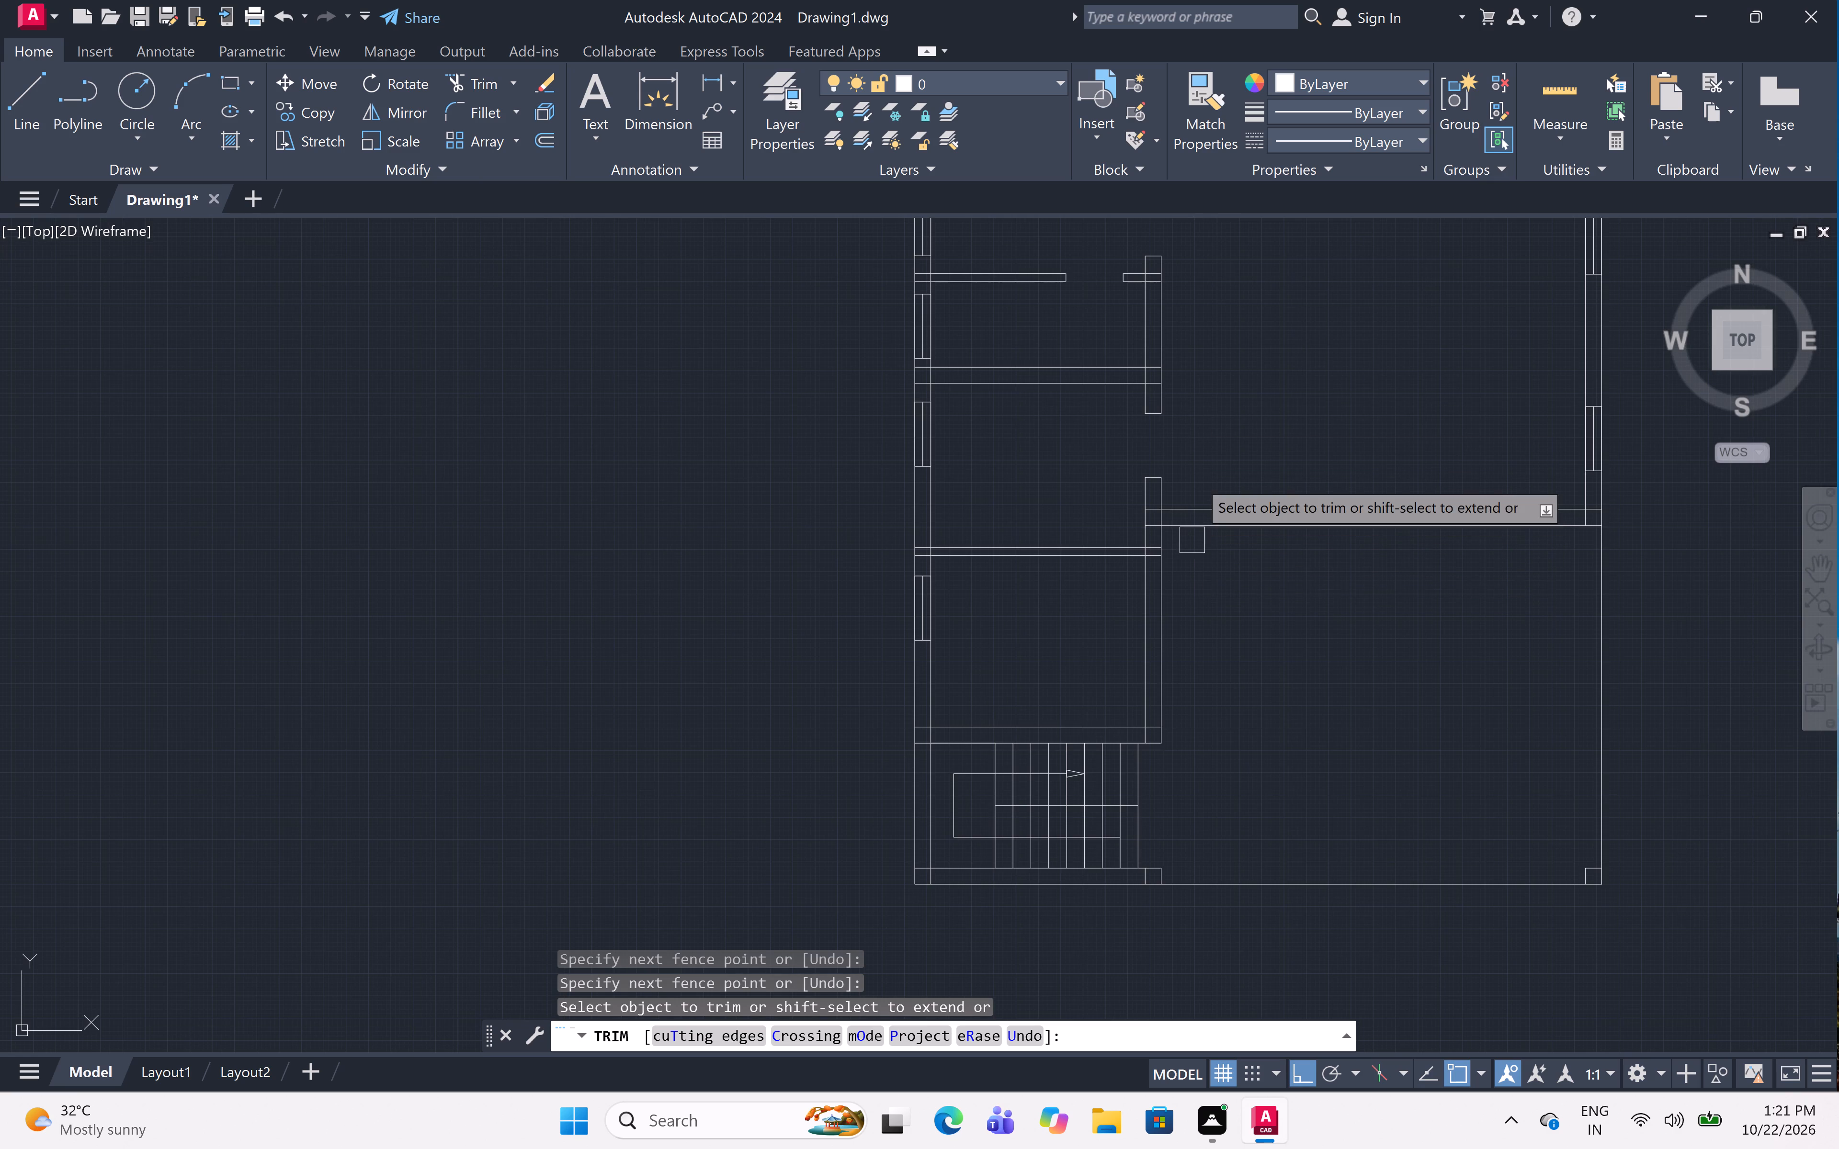
scroll(1123, 569, up, 3)
key(Escape)
Outline a 2'8" door opening in the 4.5" wall below the left middle room, near the wall's right end.
key(l)
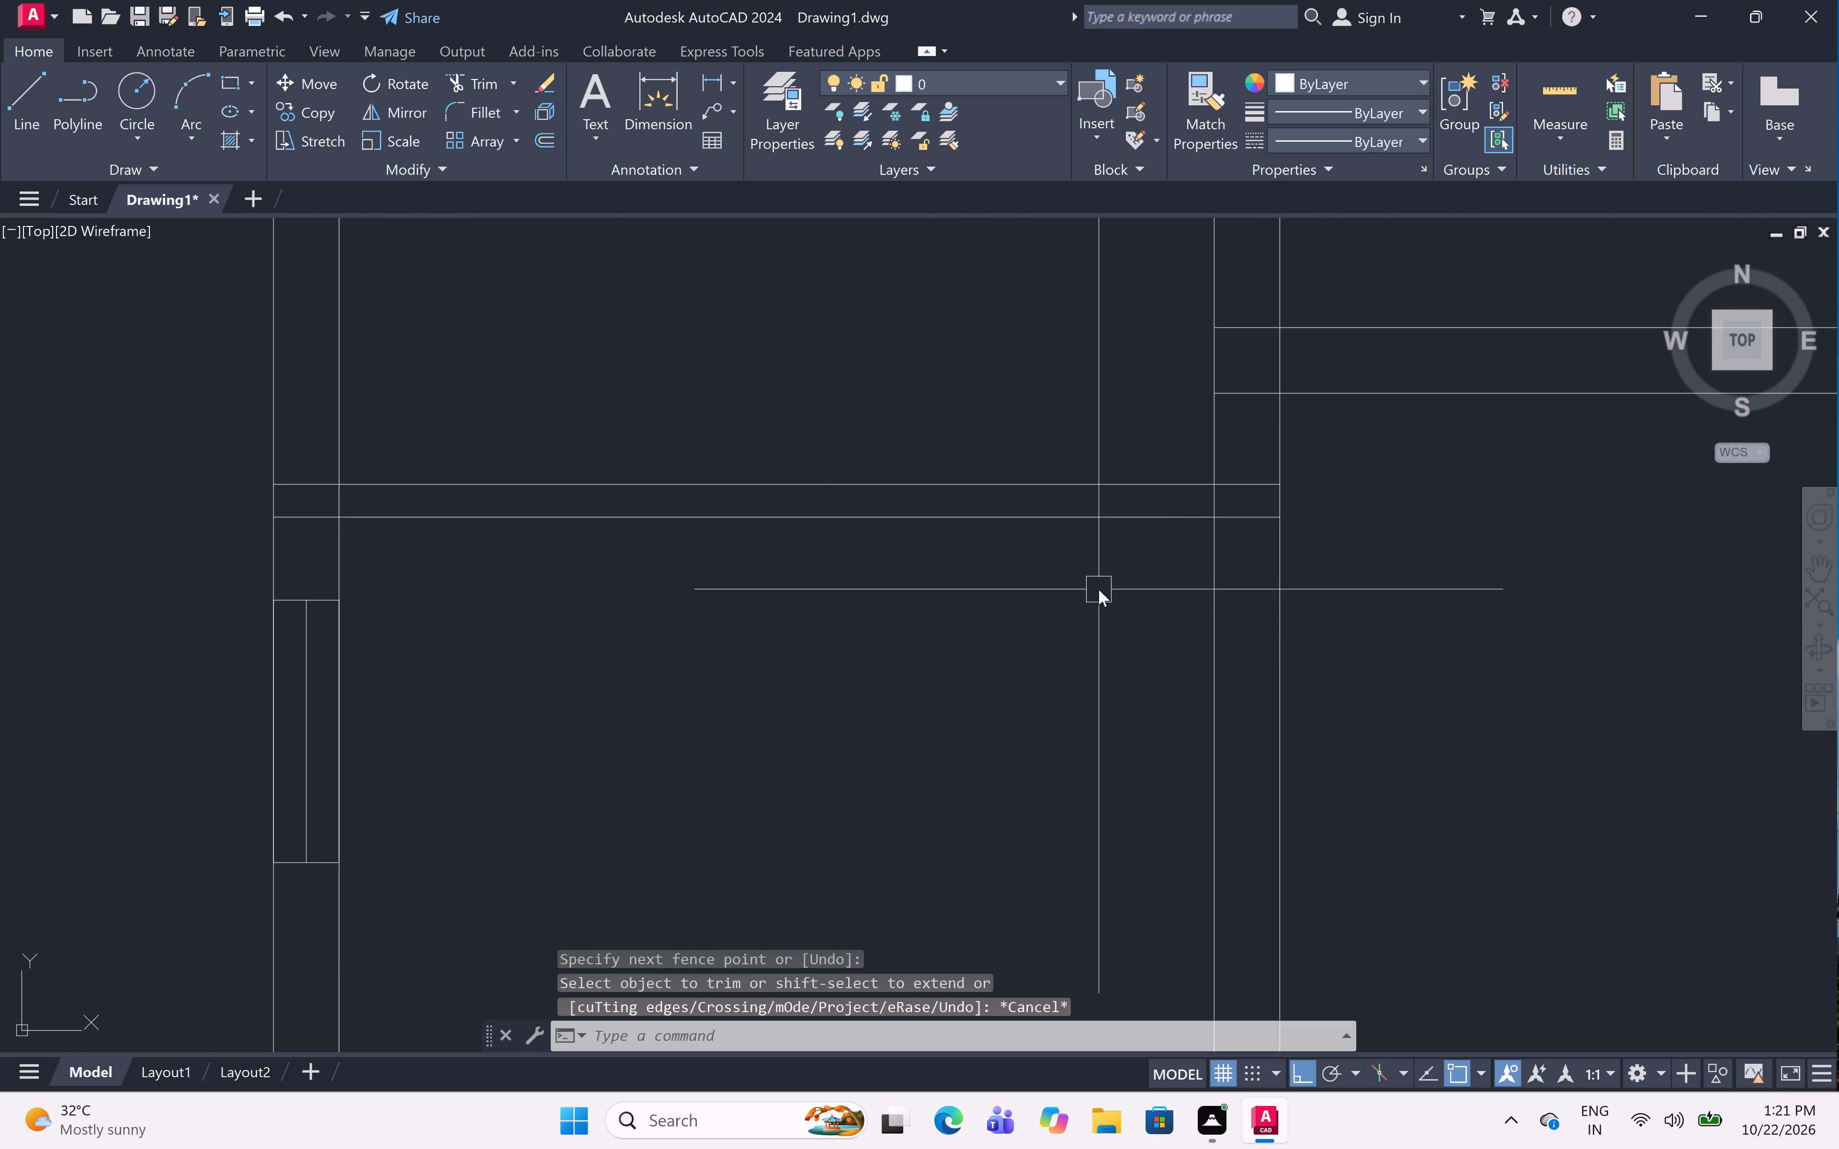
key(space)
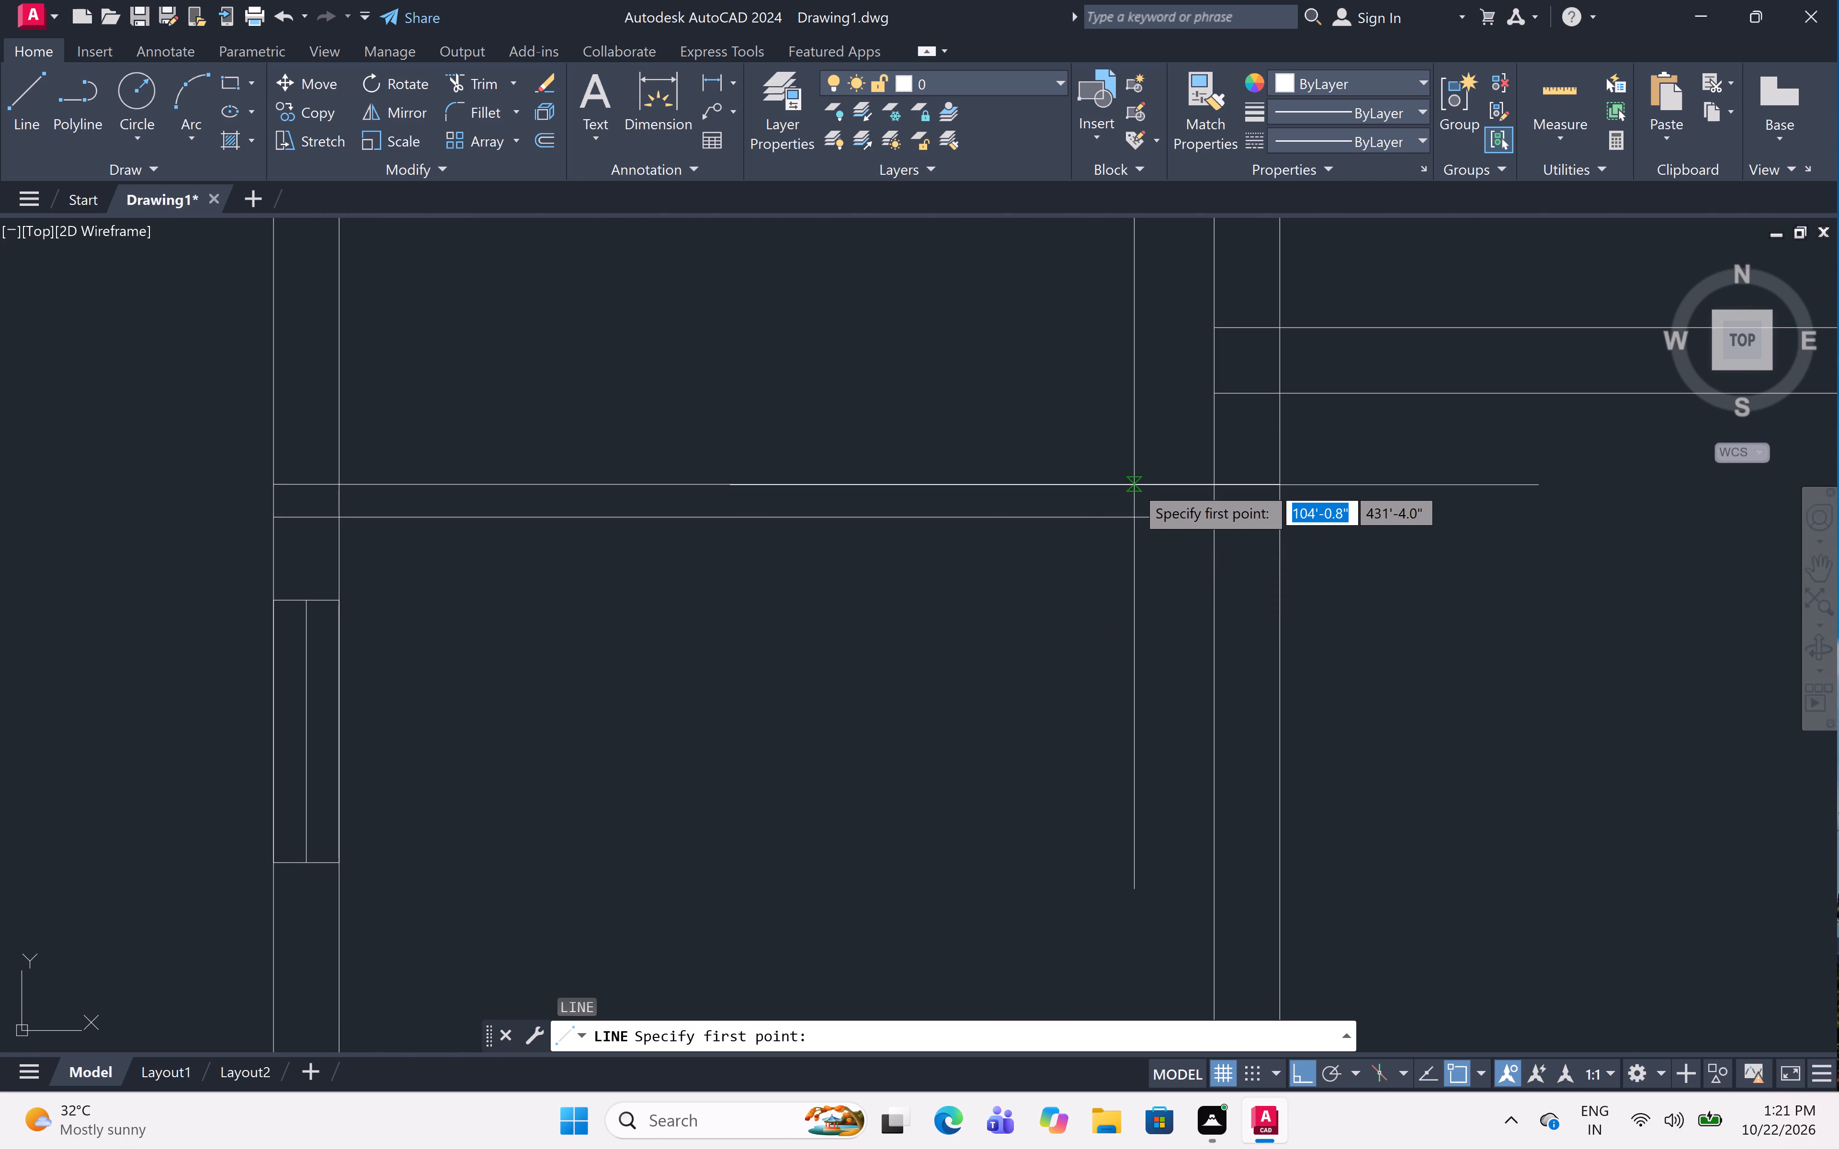
click(1134, 485)
click(1139, 522)
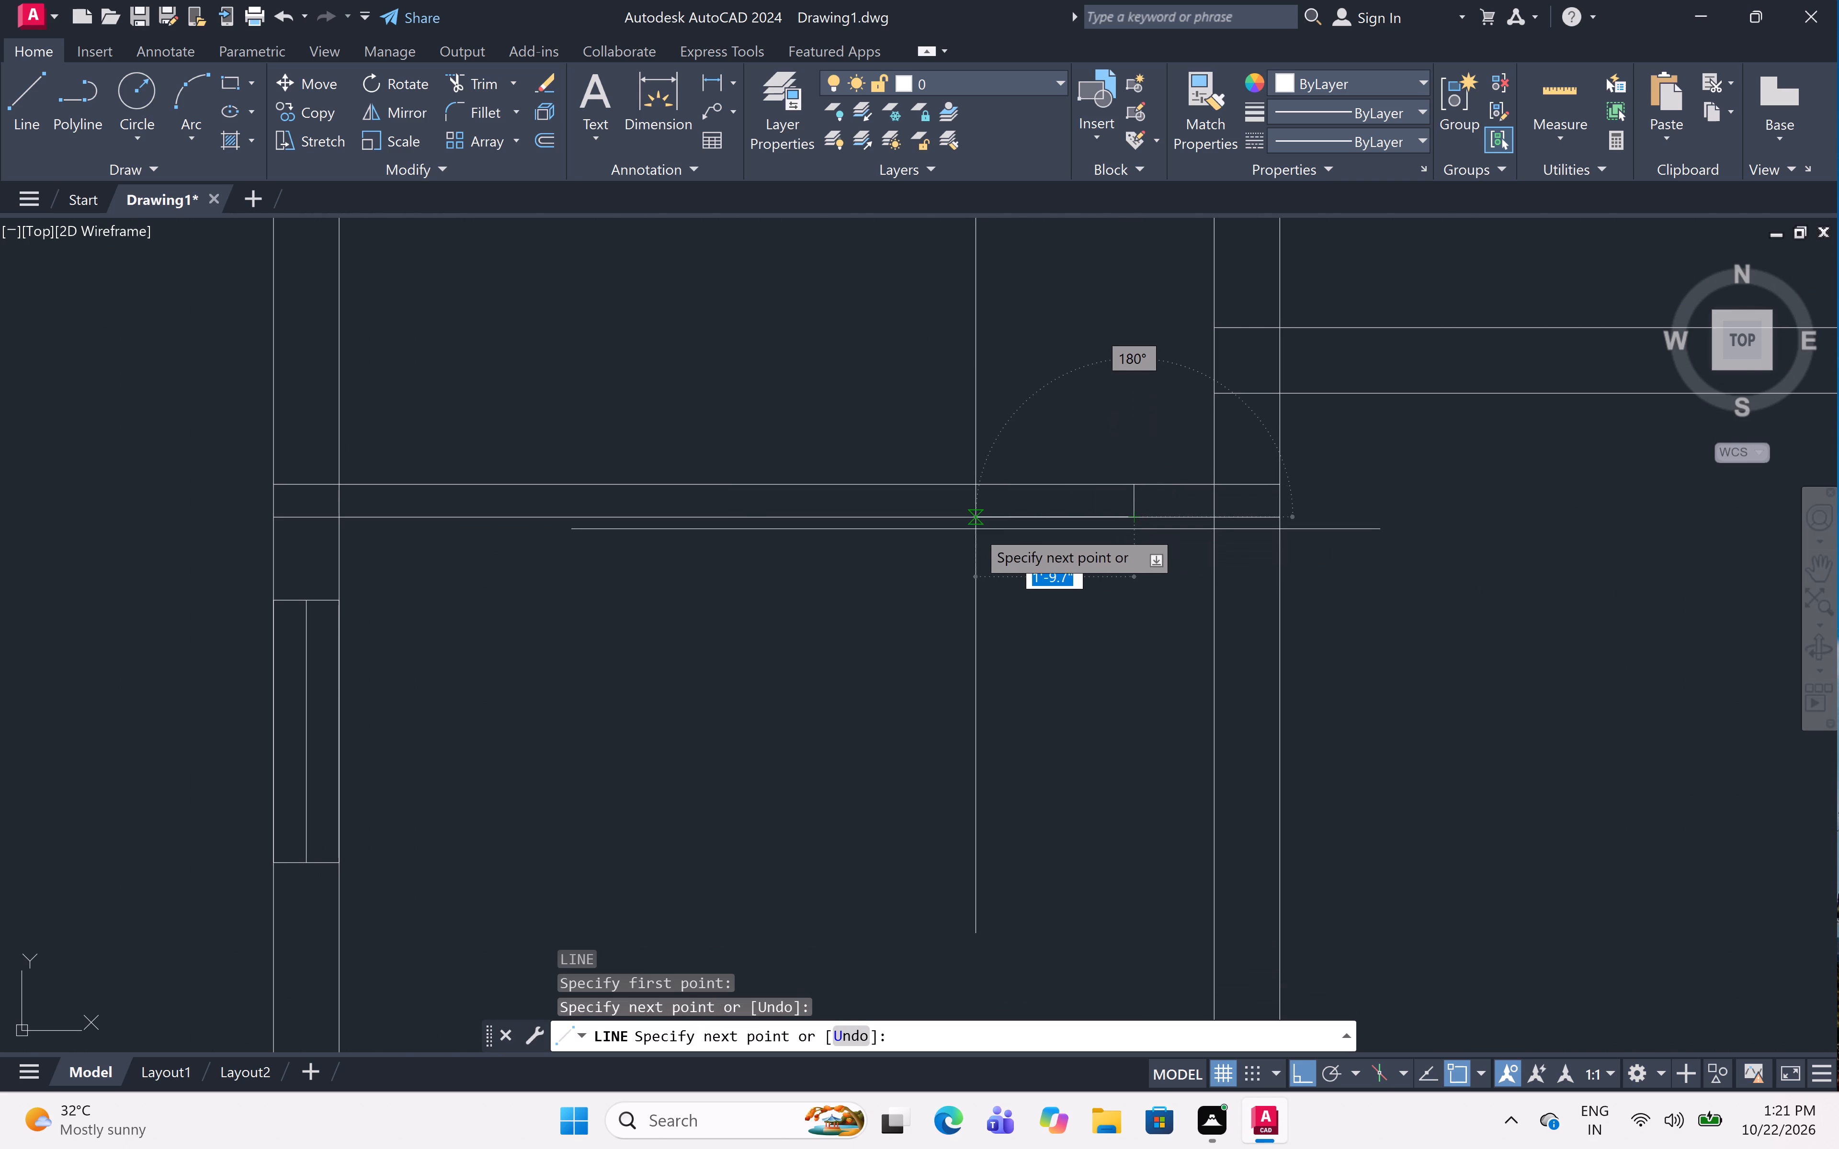
text(2'8")
key(space)
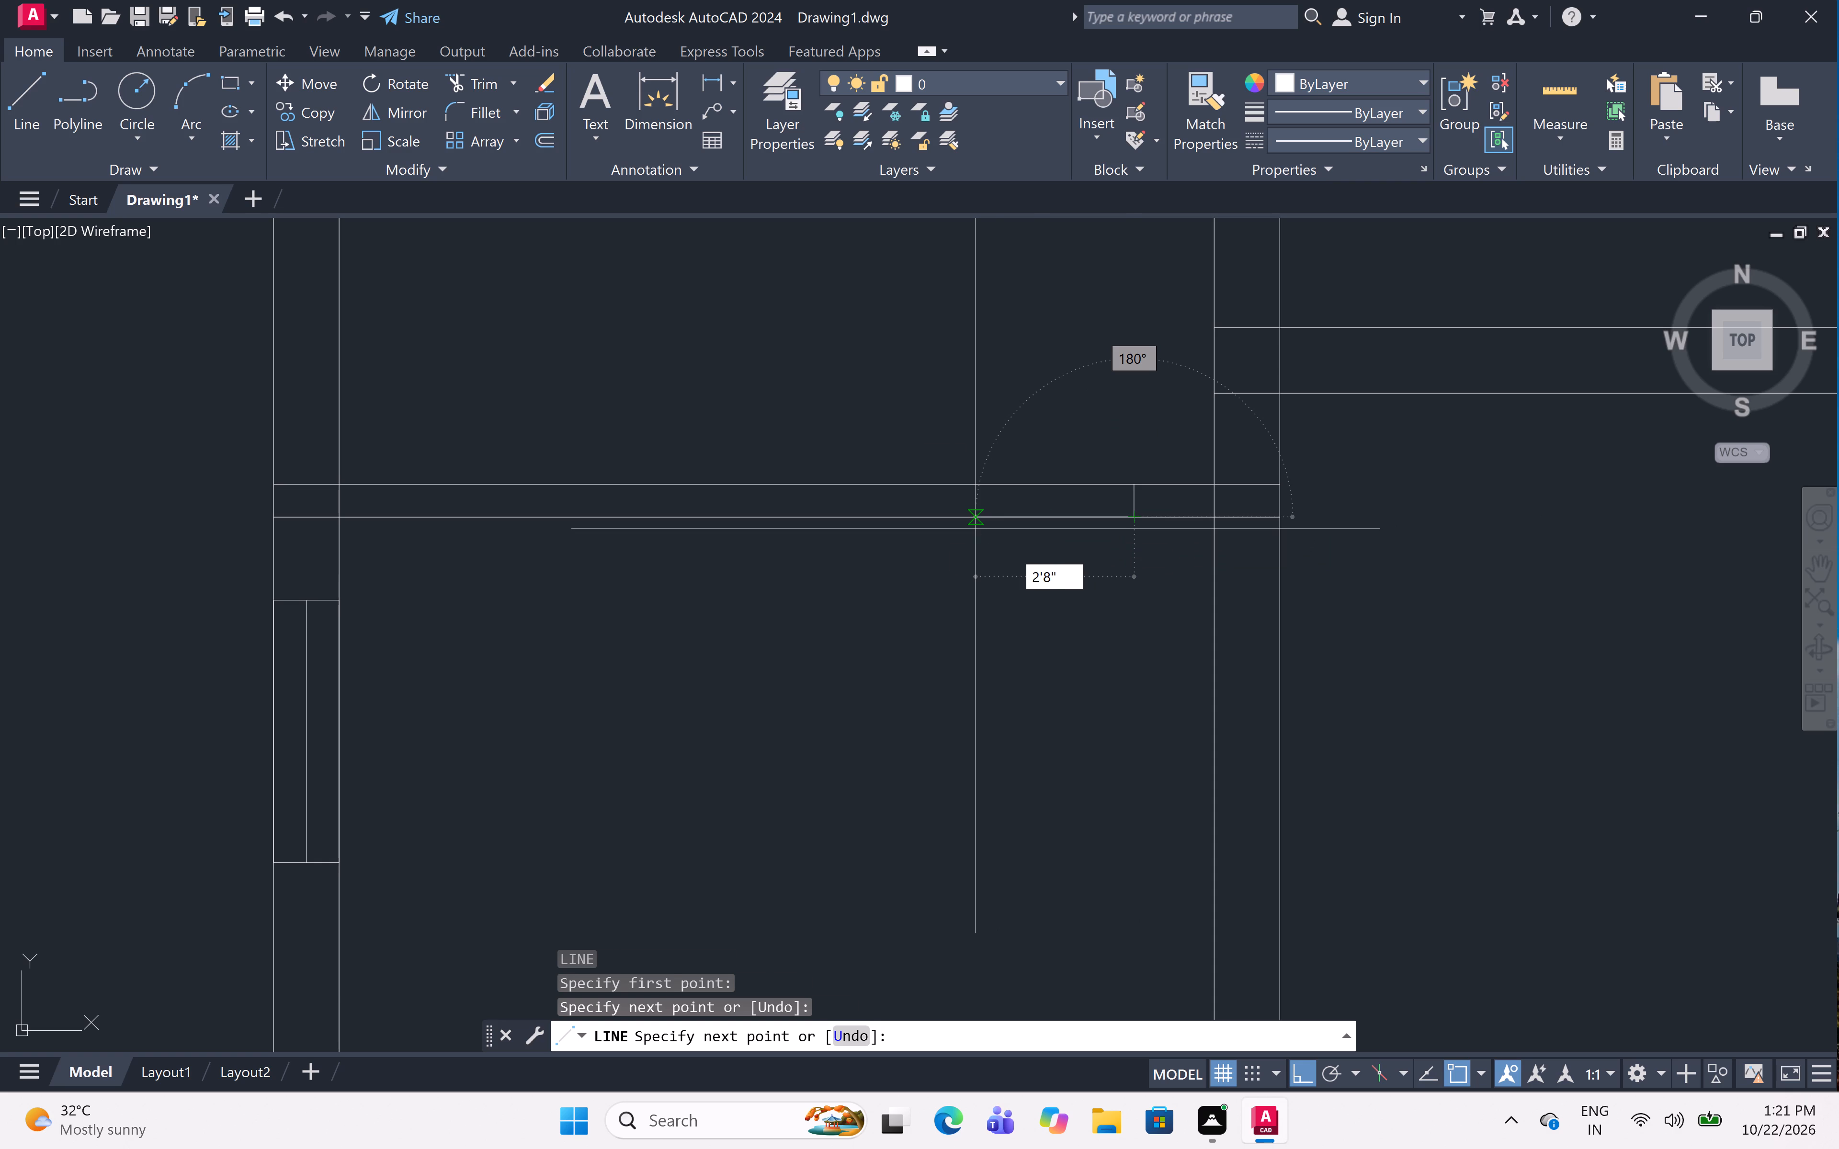
click(908, 477)
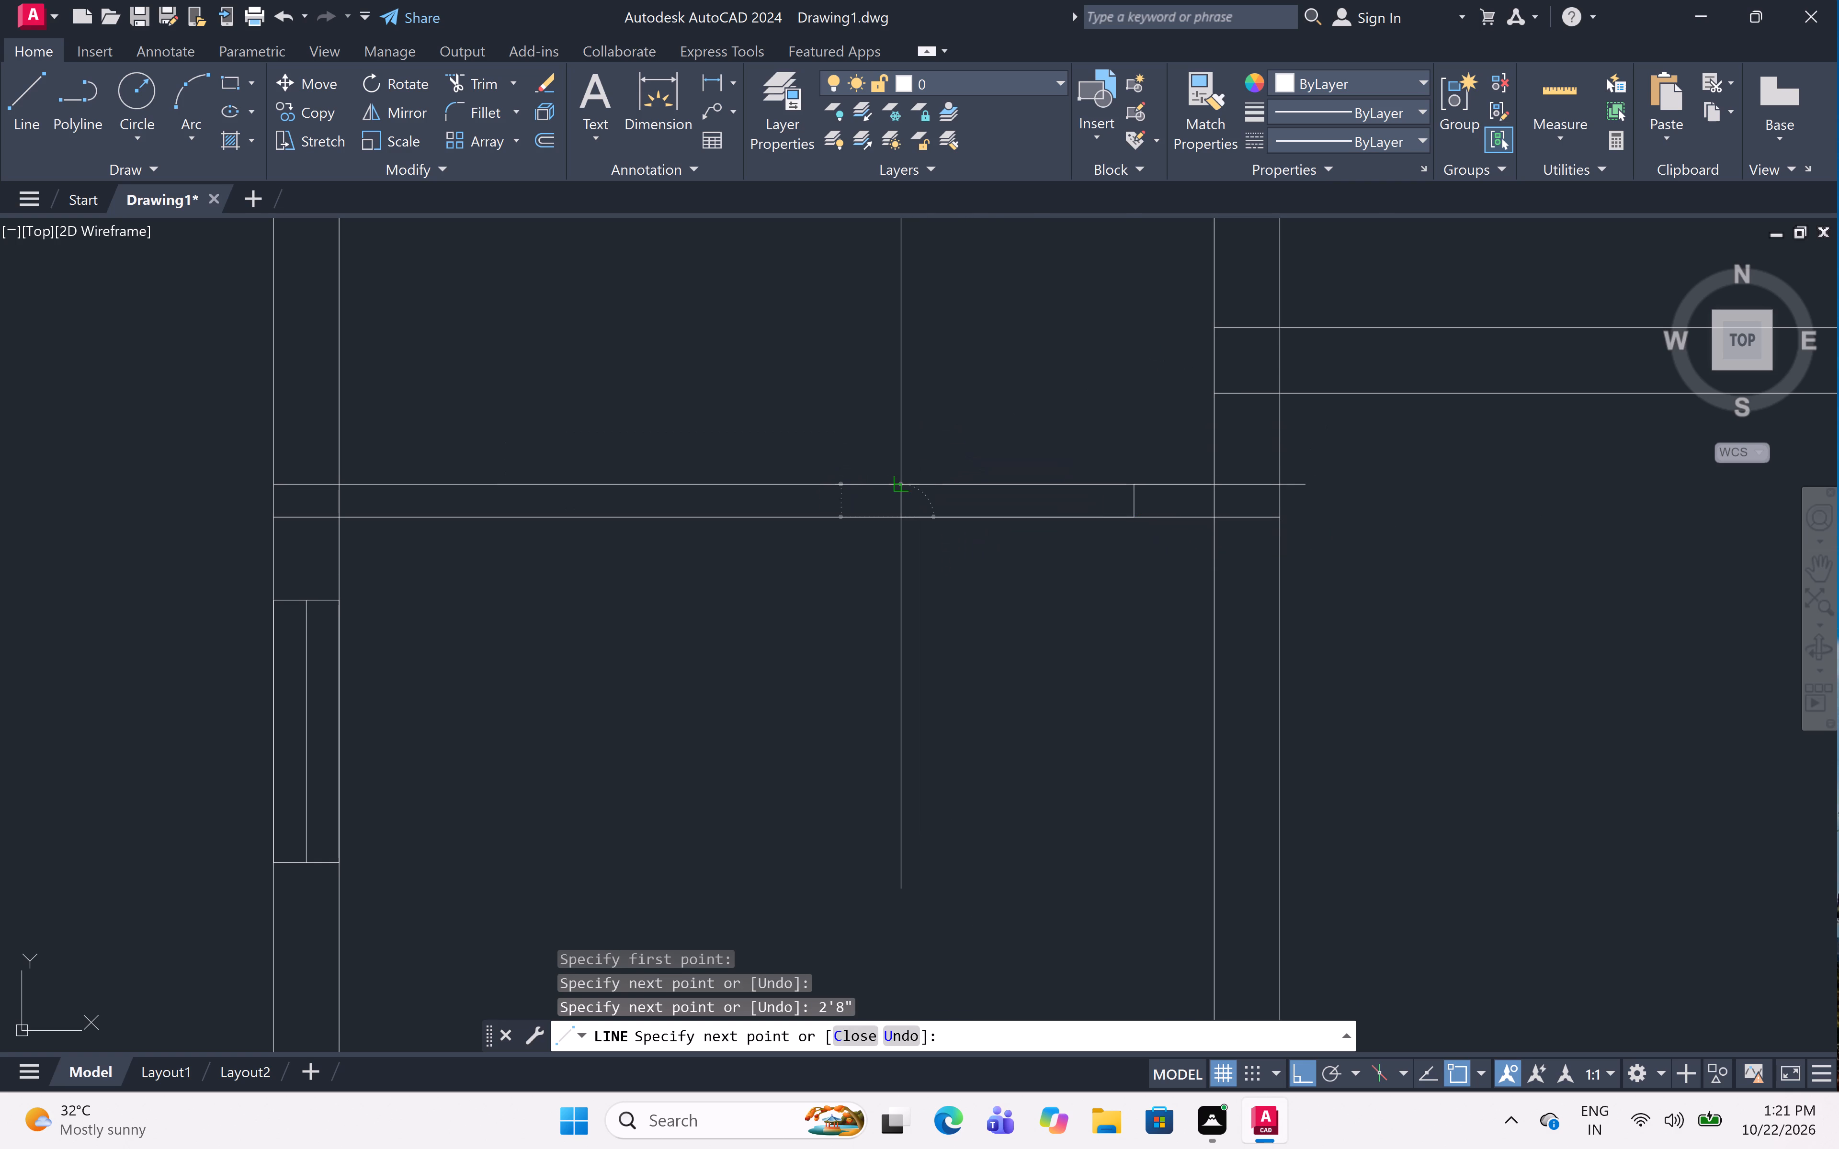
key(Escape)
Trim the two wall lines between the jambs of the 2'8" opening below the left middle room.
text(tr)
key(space)
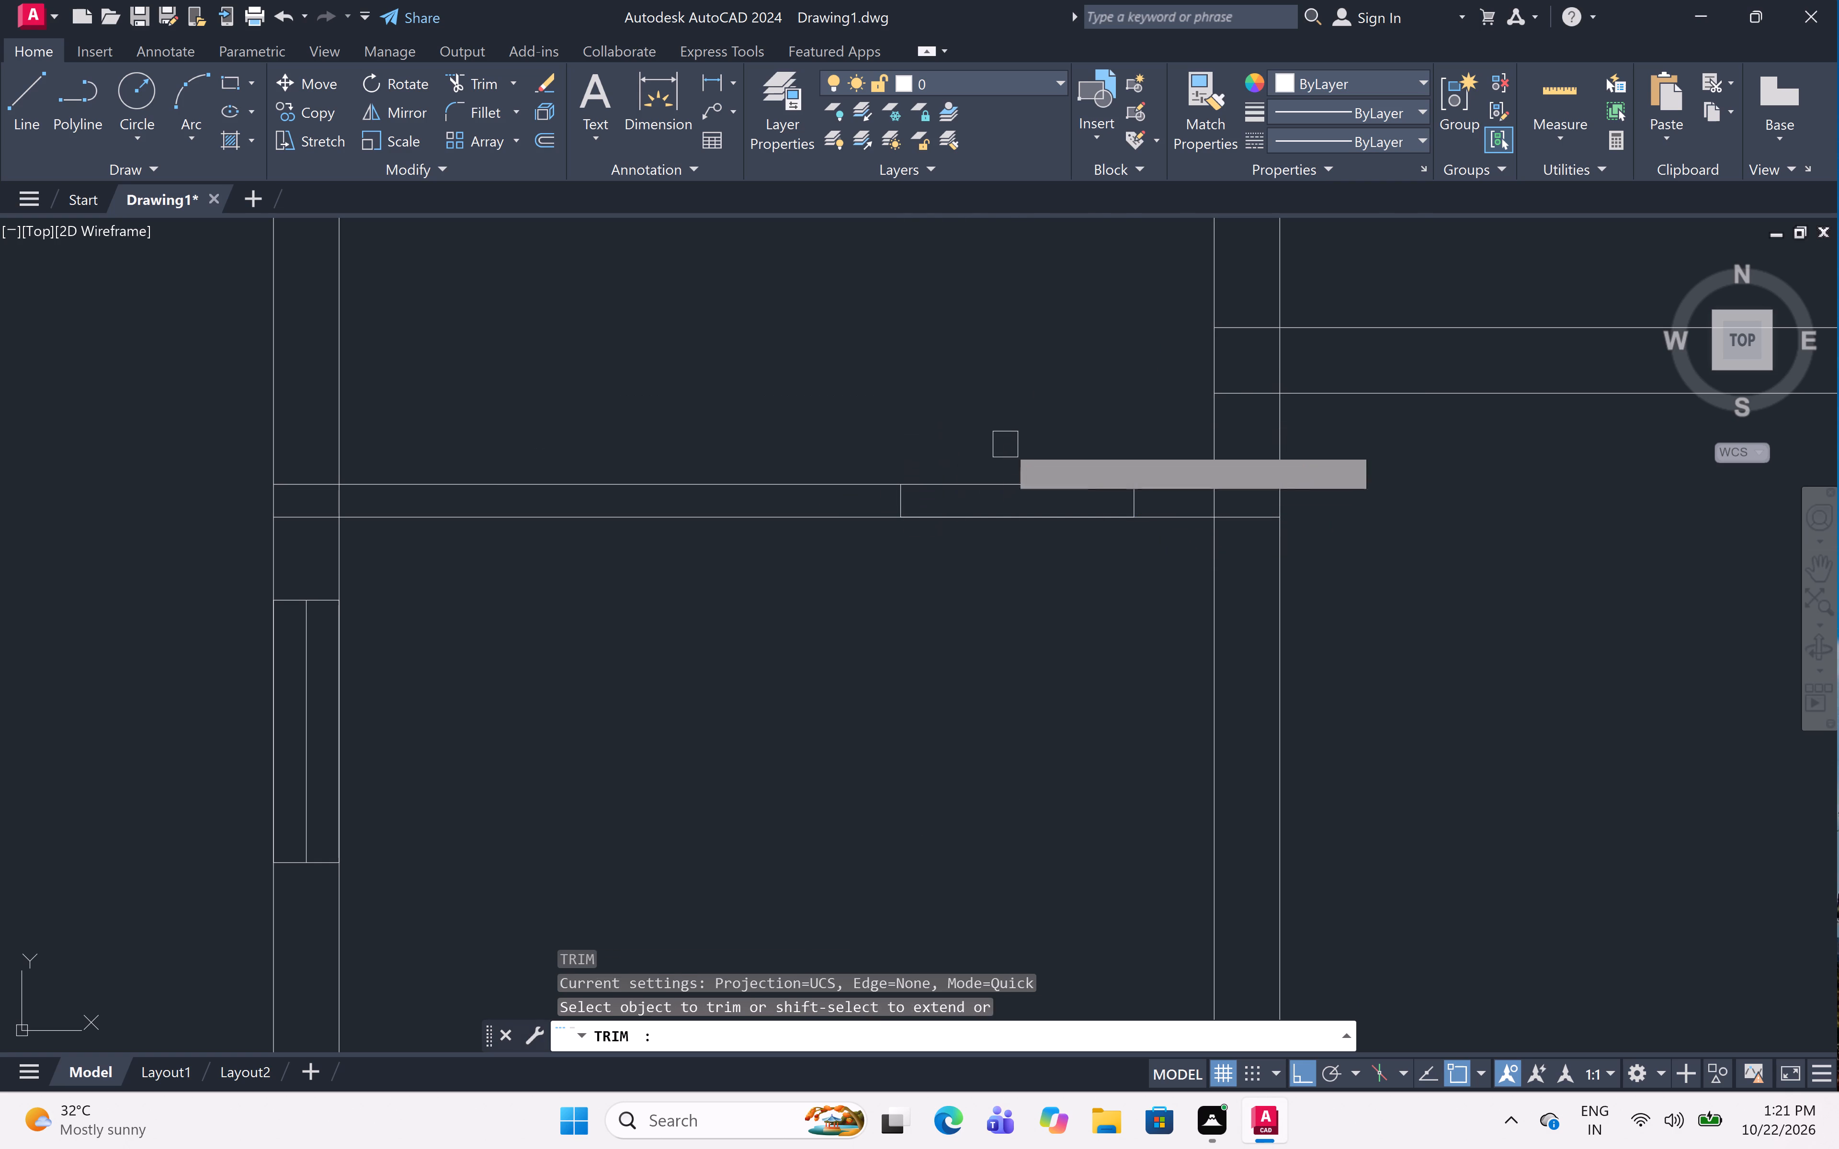
click(990, 460)
click(995, 573)
scroll(964, 413, down, 5)
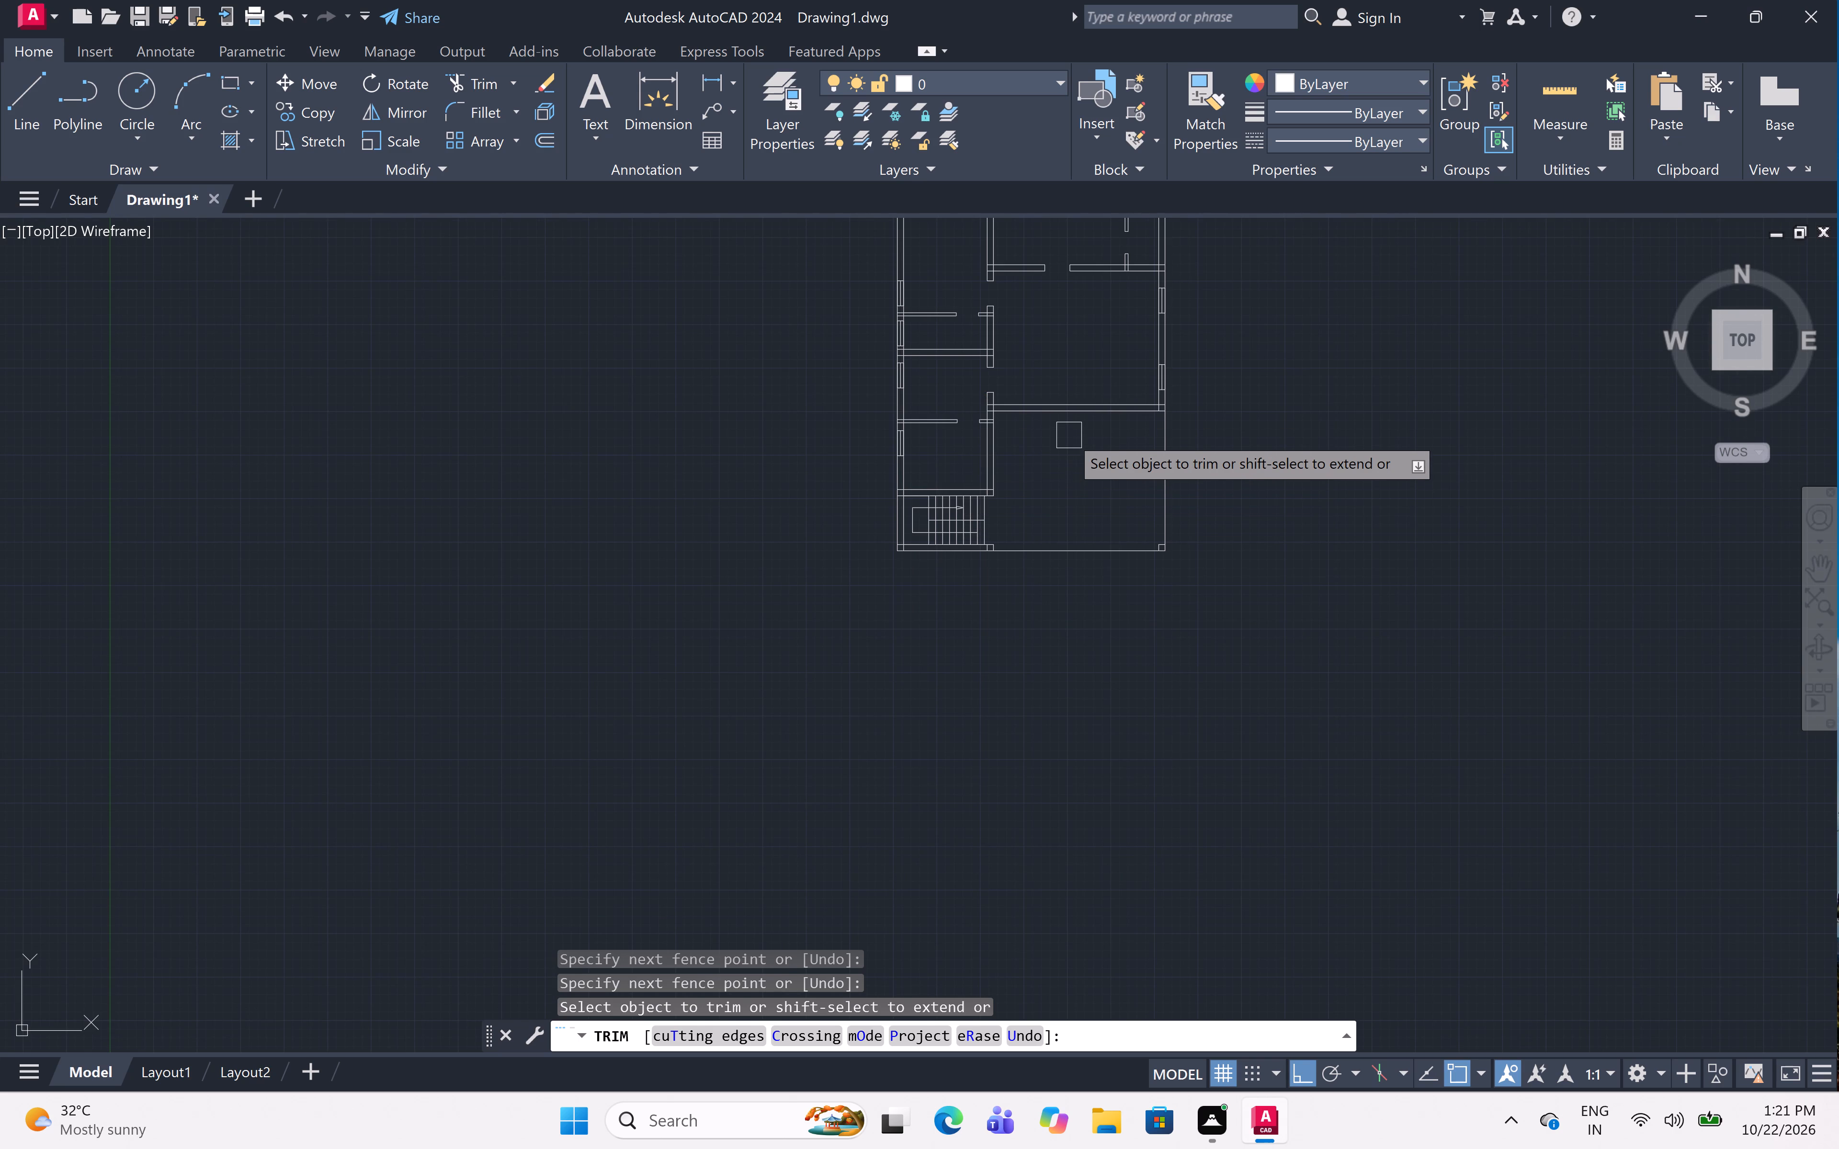
scroll(1069, 435, up, 3)
middle_drag(1069, 435, 1062, 510)
middle_drag(1066, 500, 1065, 540)
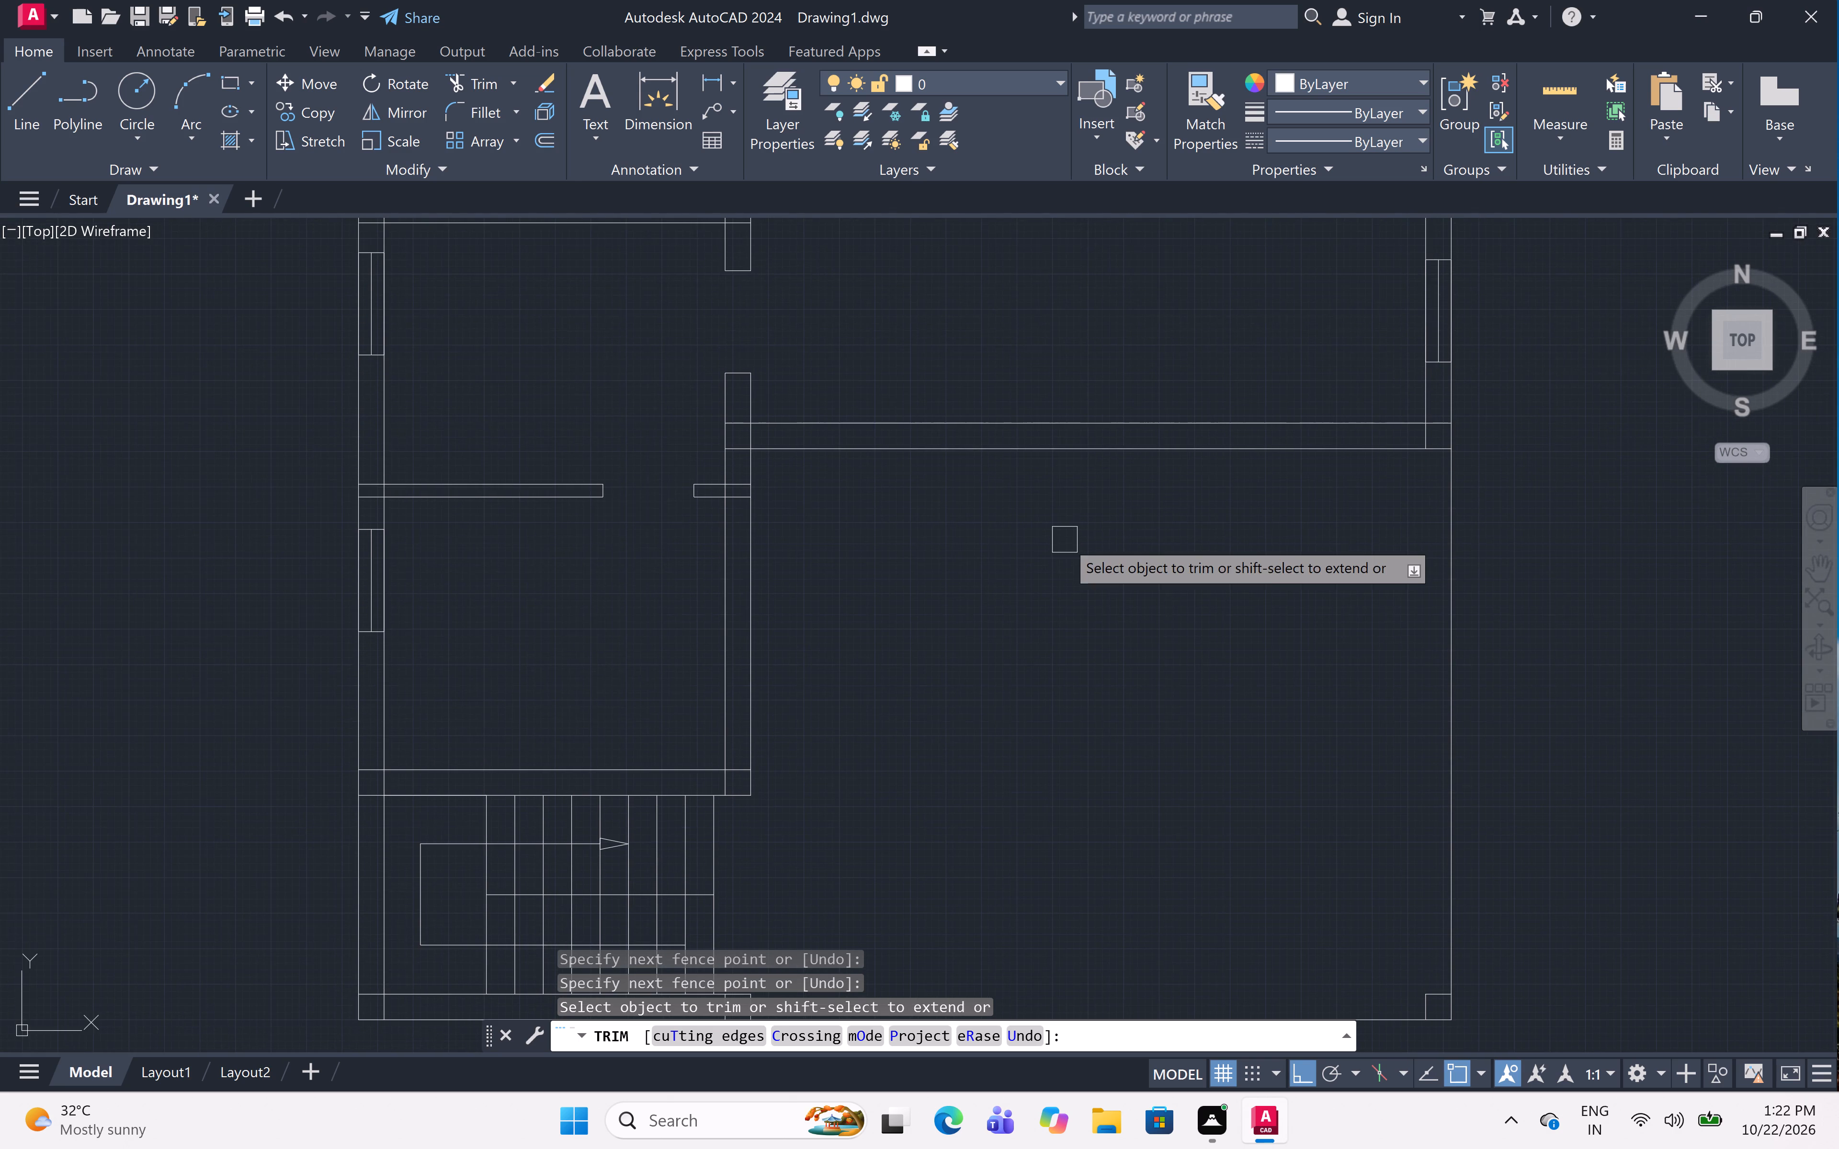
key(Escape)
Outline a 4' wide door opening in the horizontal wall along the lower side of the central hall.
key(l)
key(space)
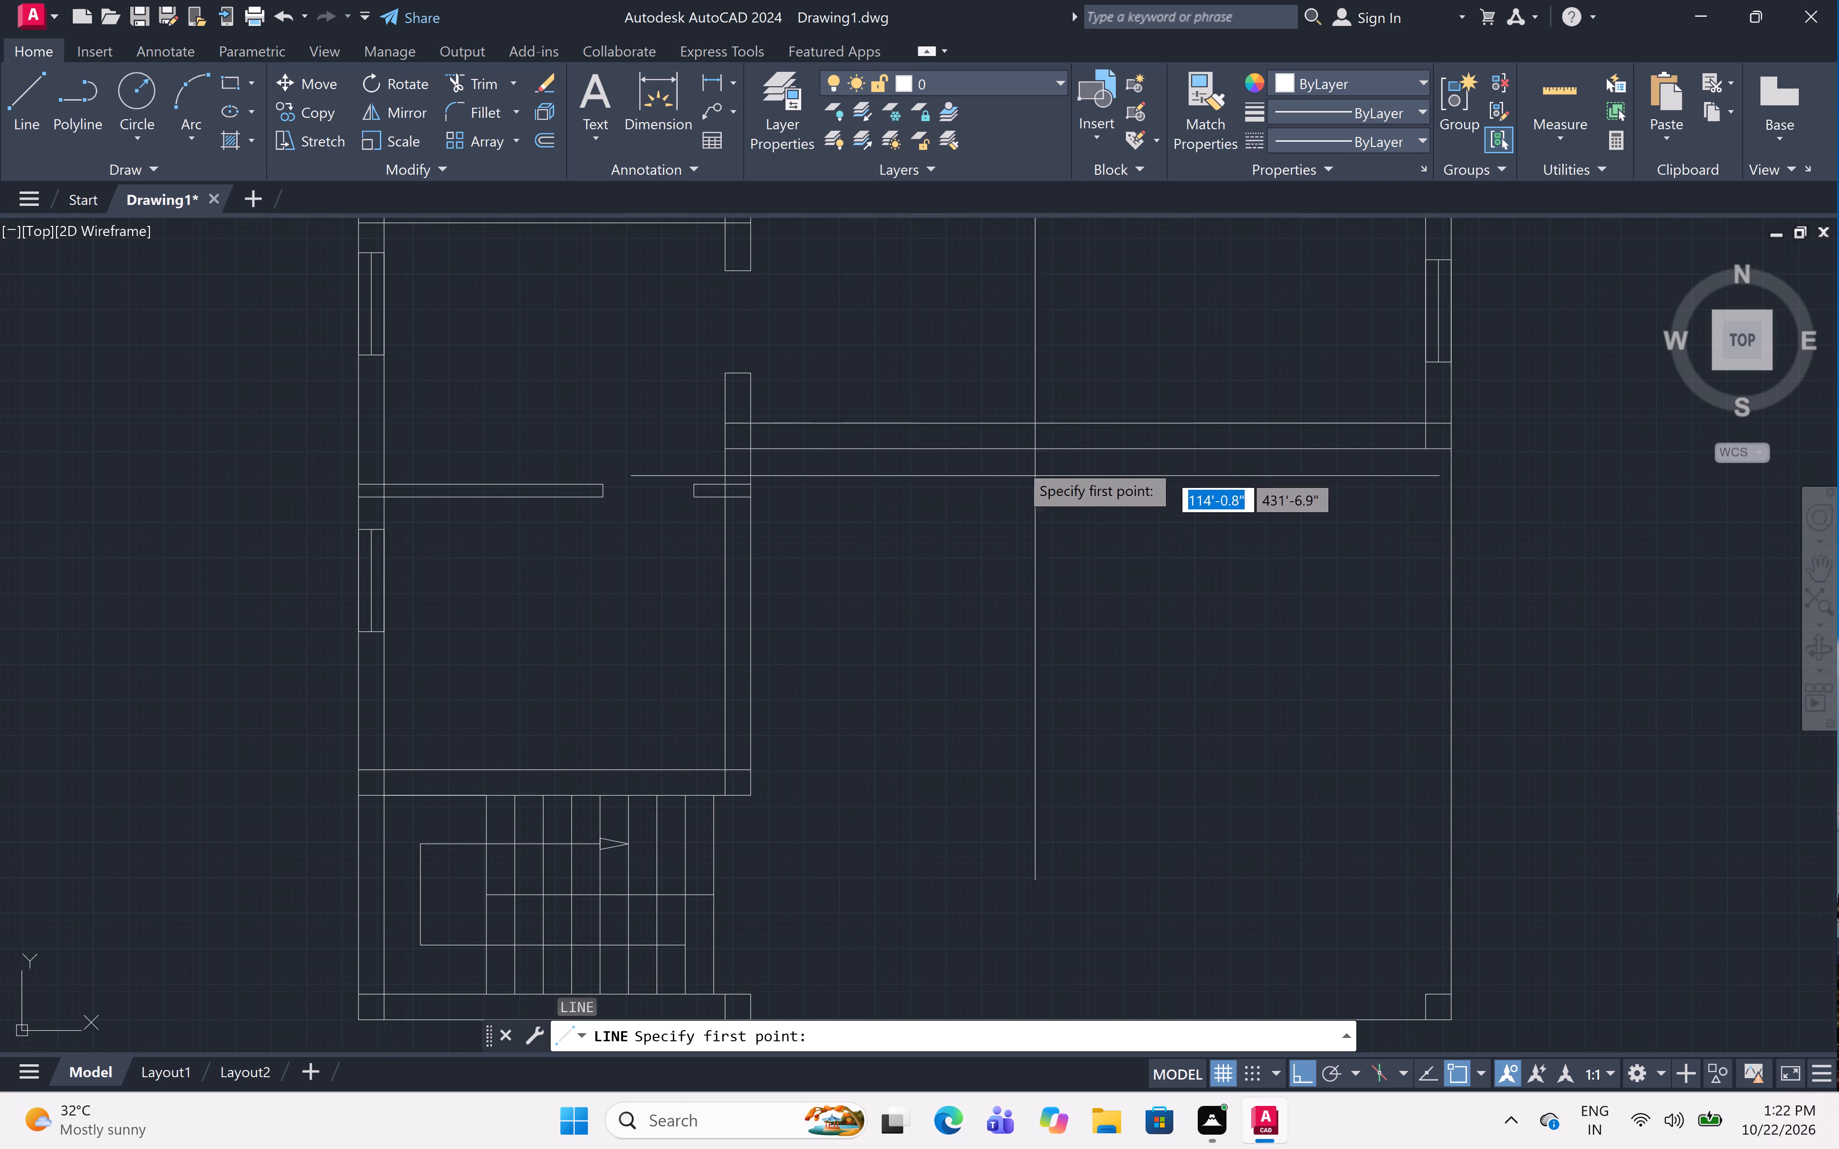
click(966, 423)
click(973, 451)
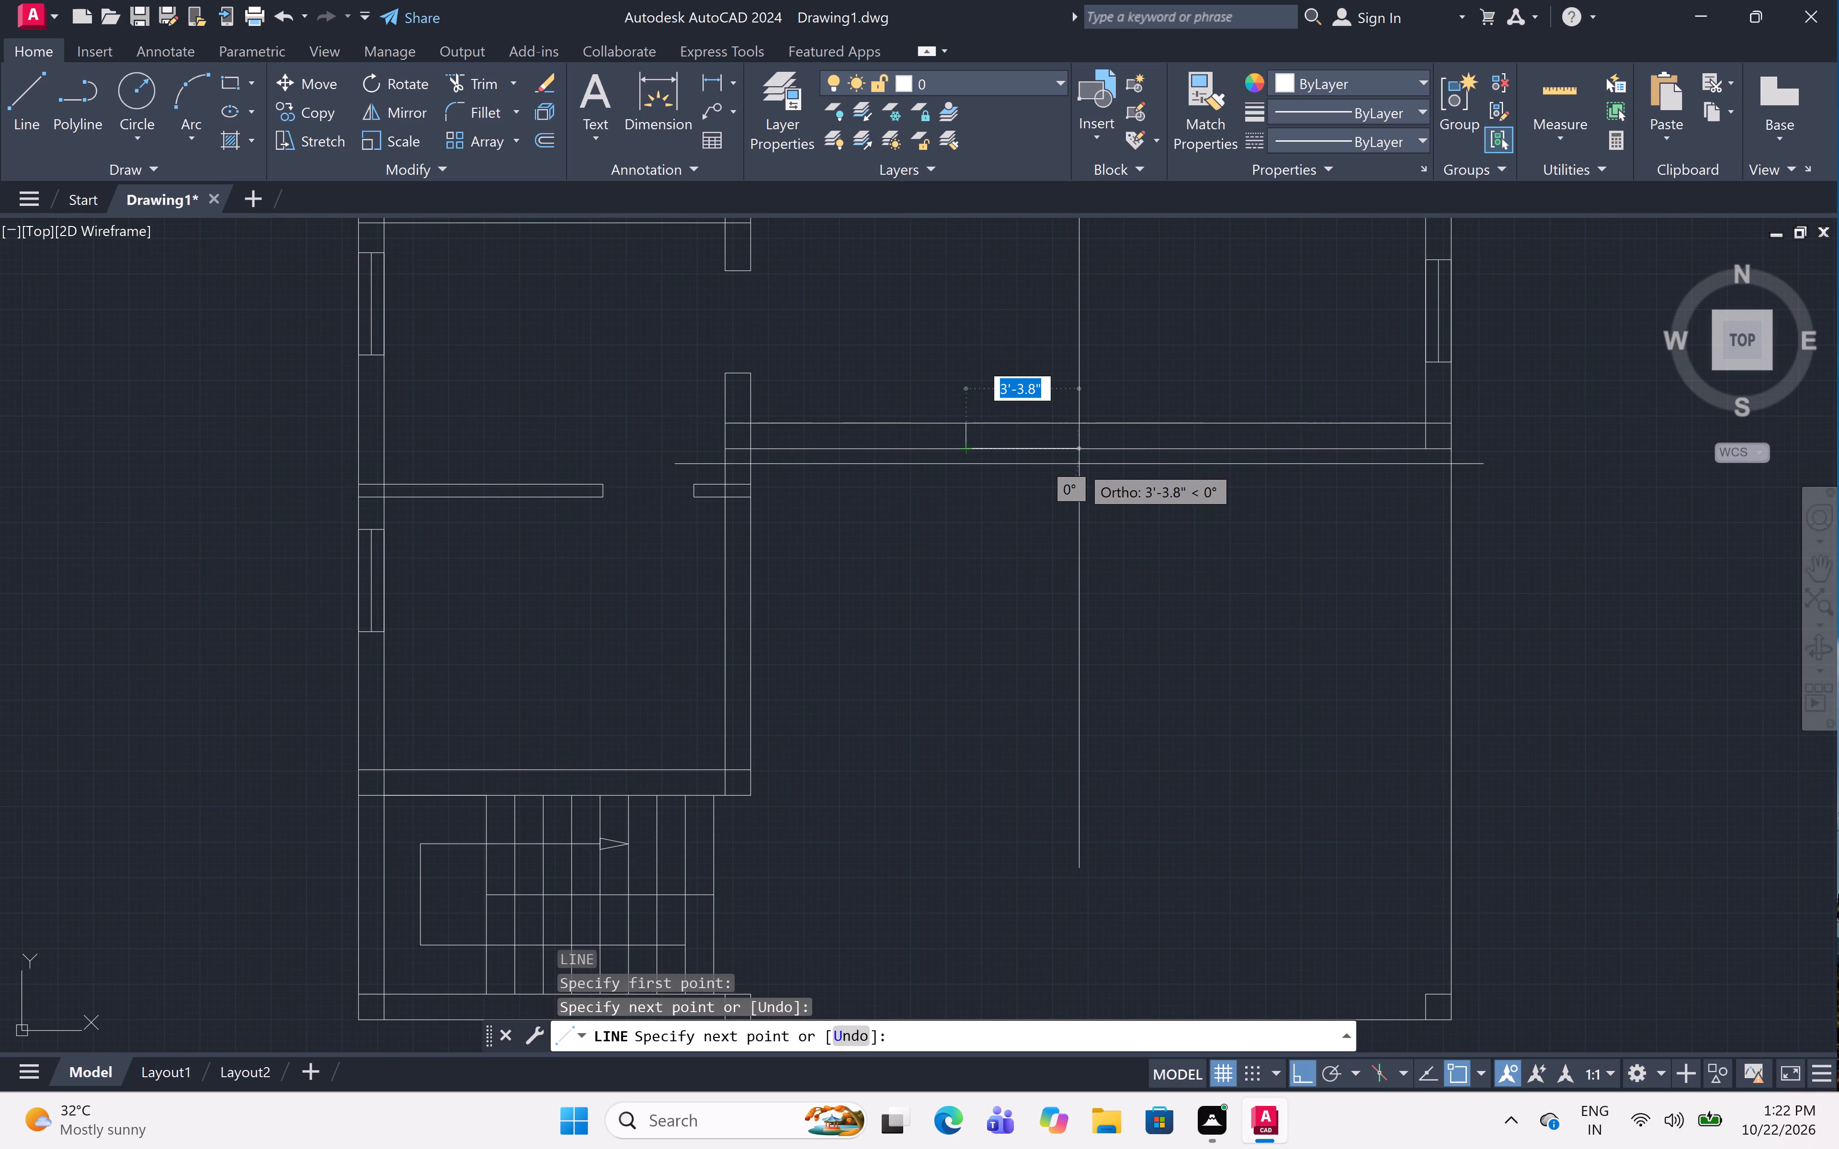
text(4')
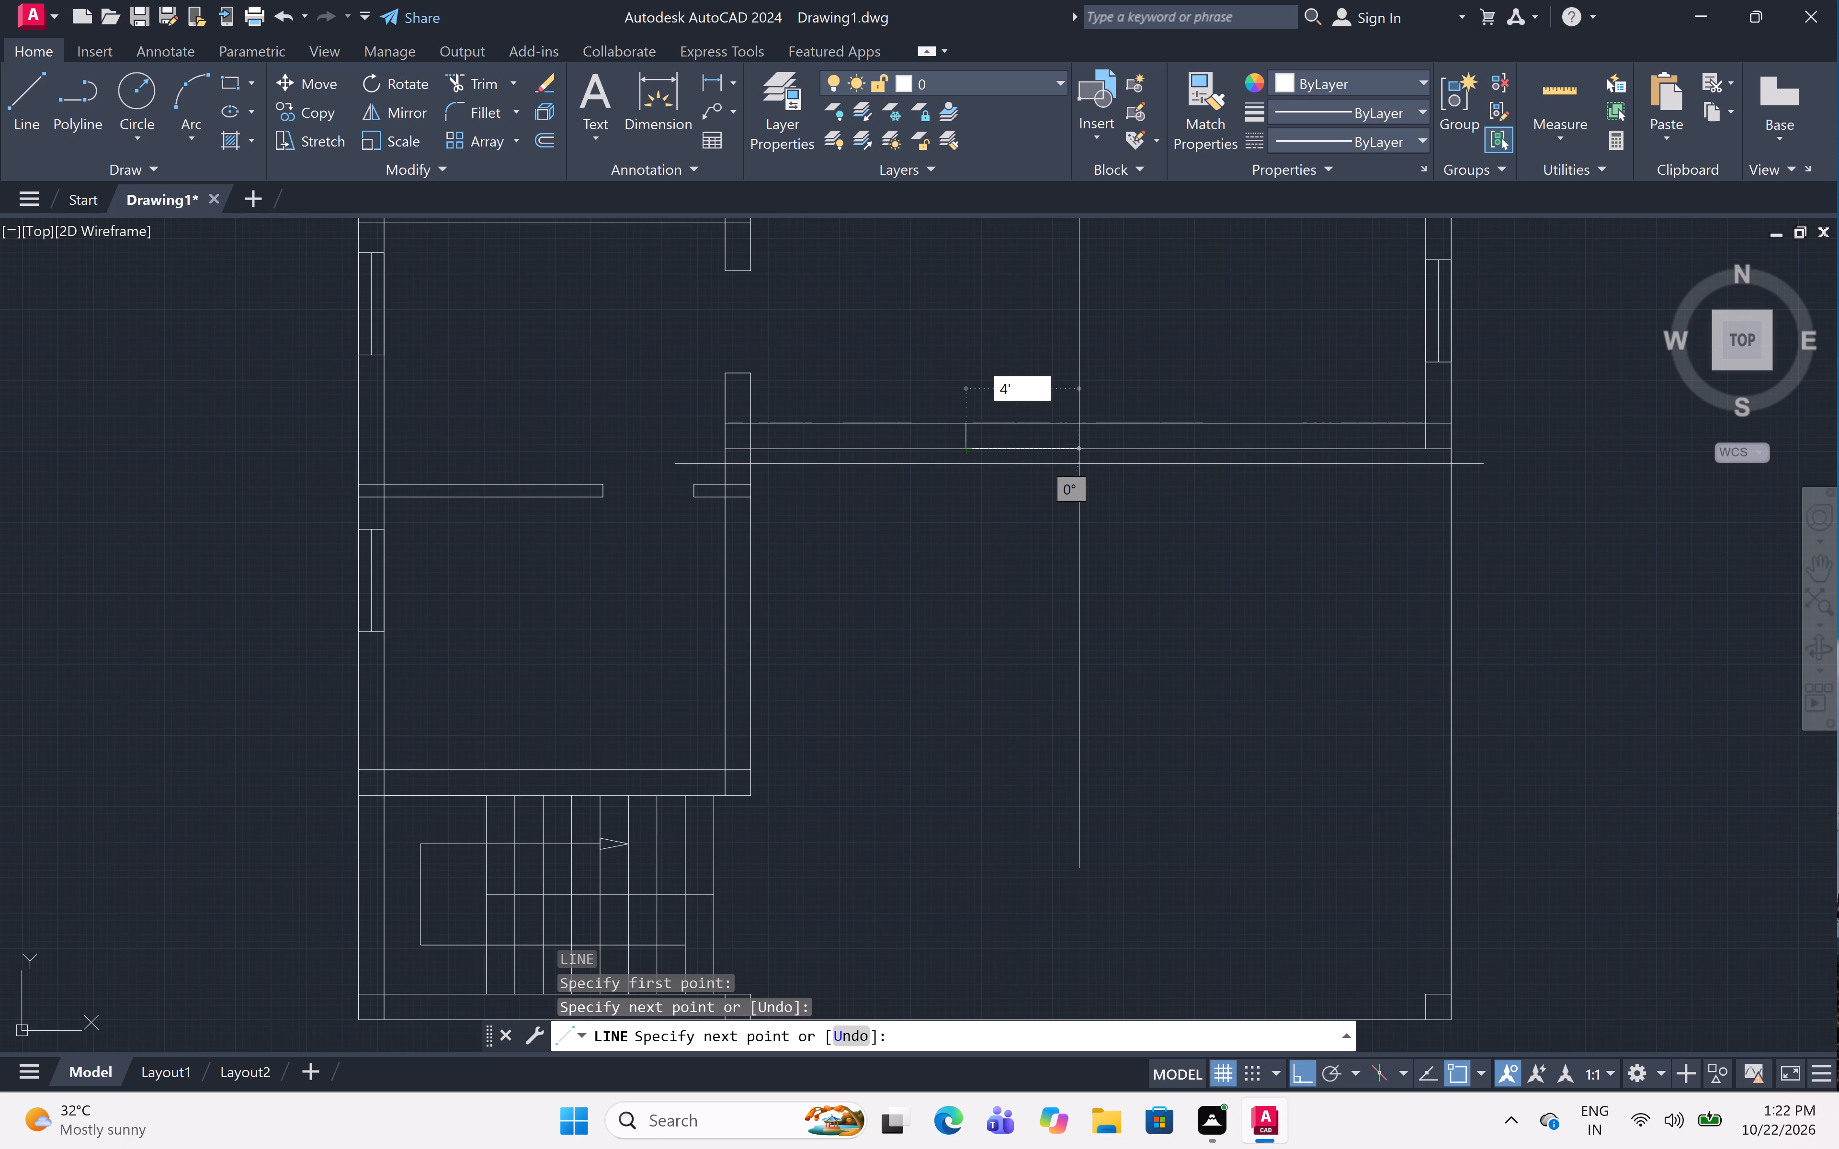
key(space)
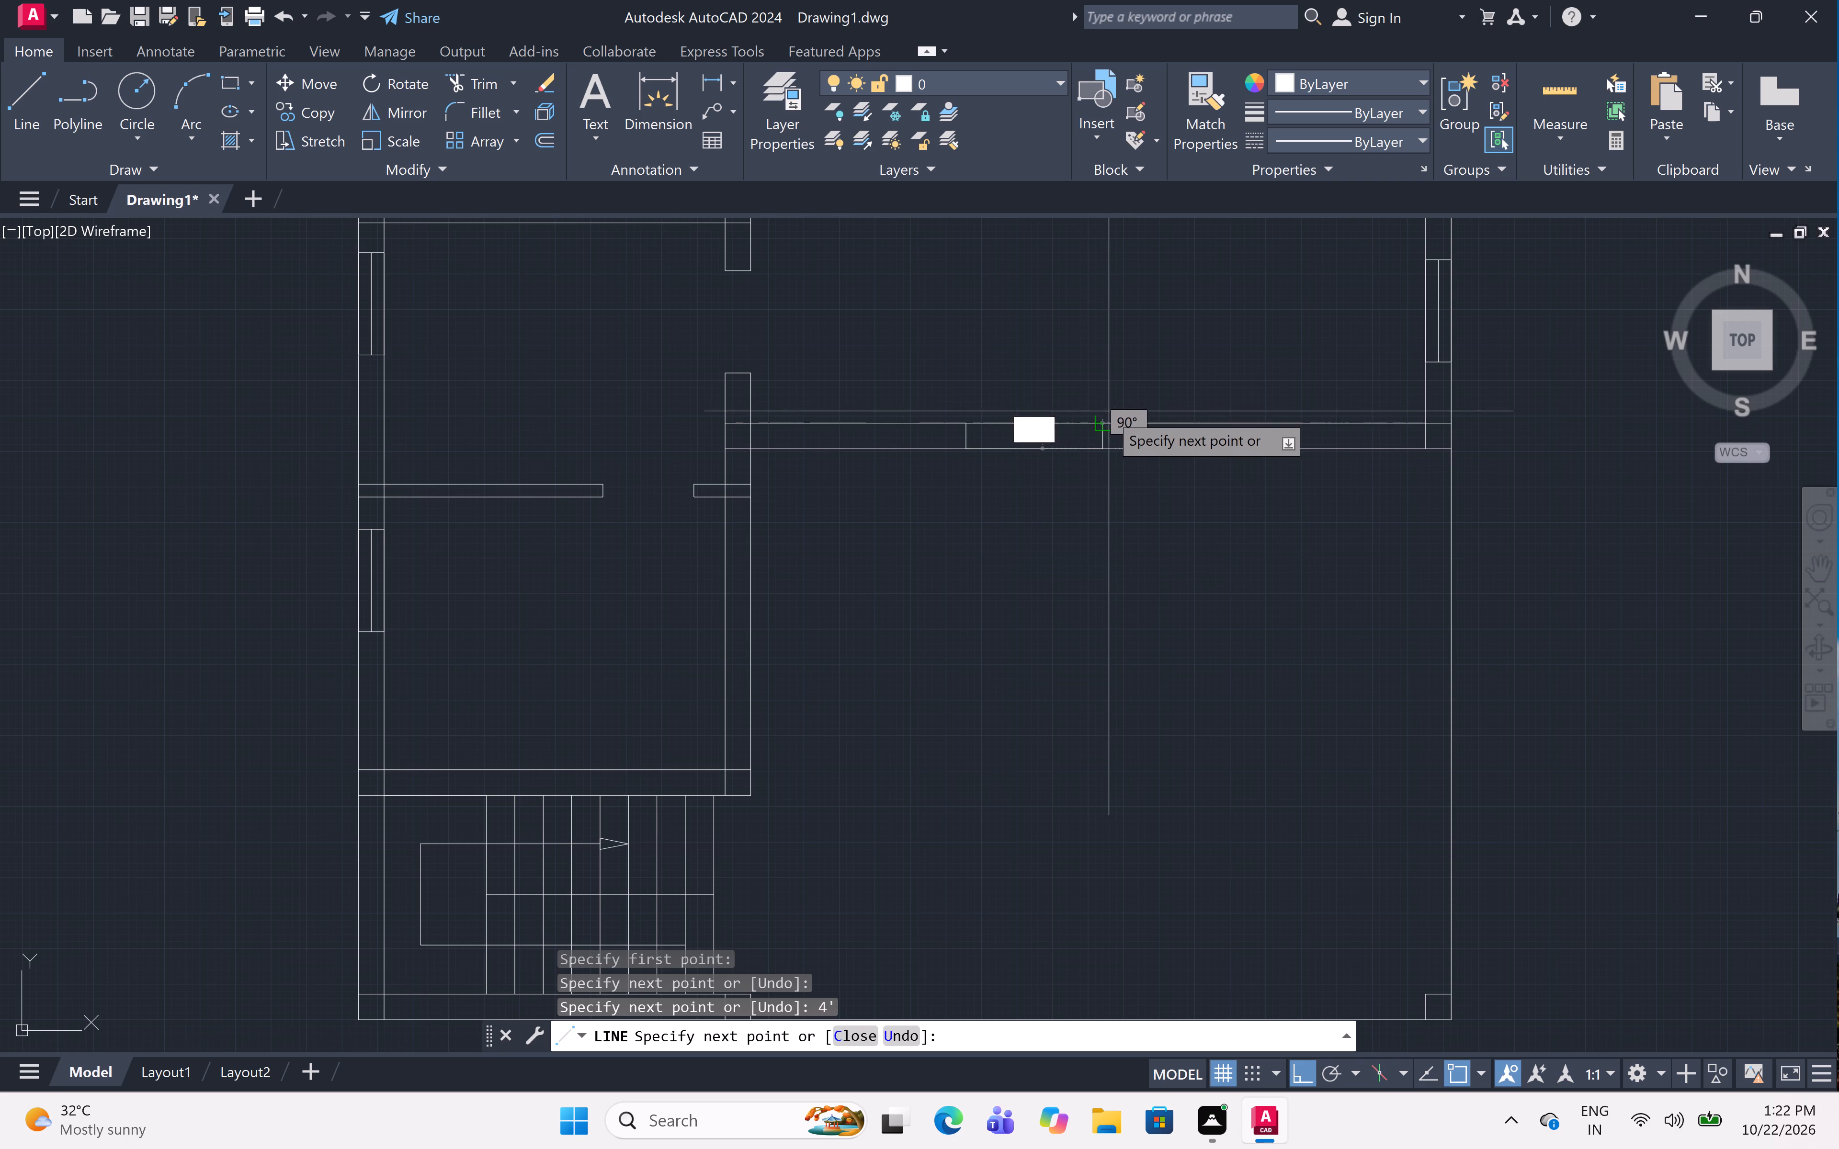
click(1103, 421)
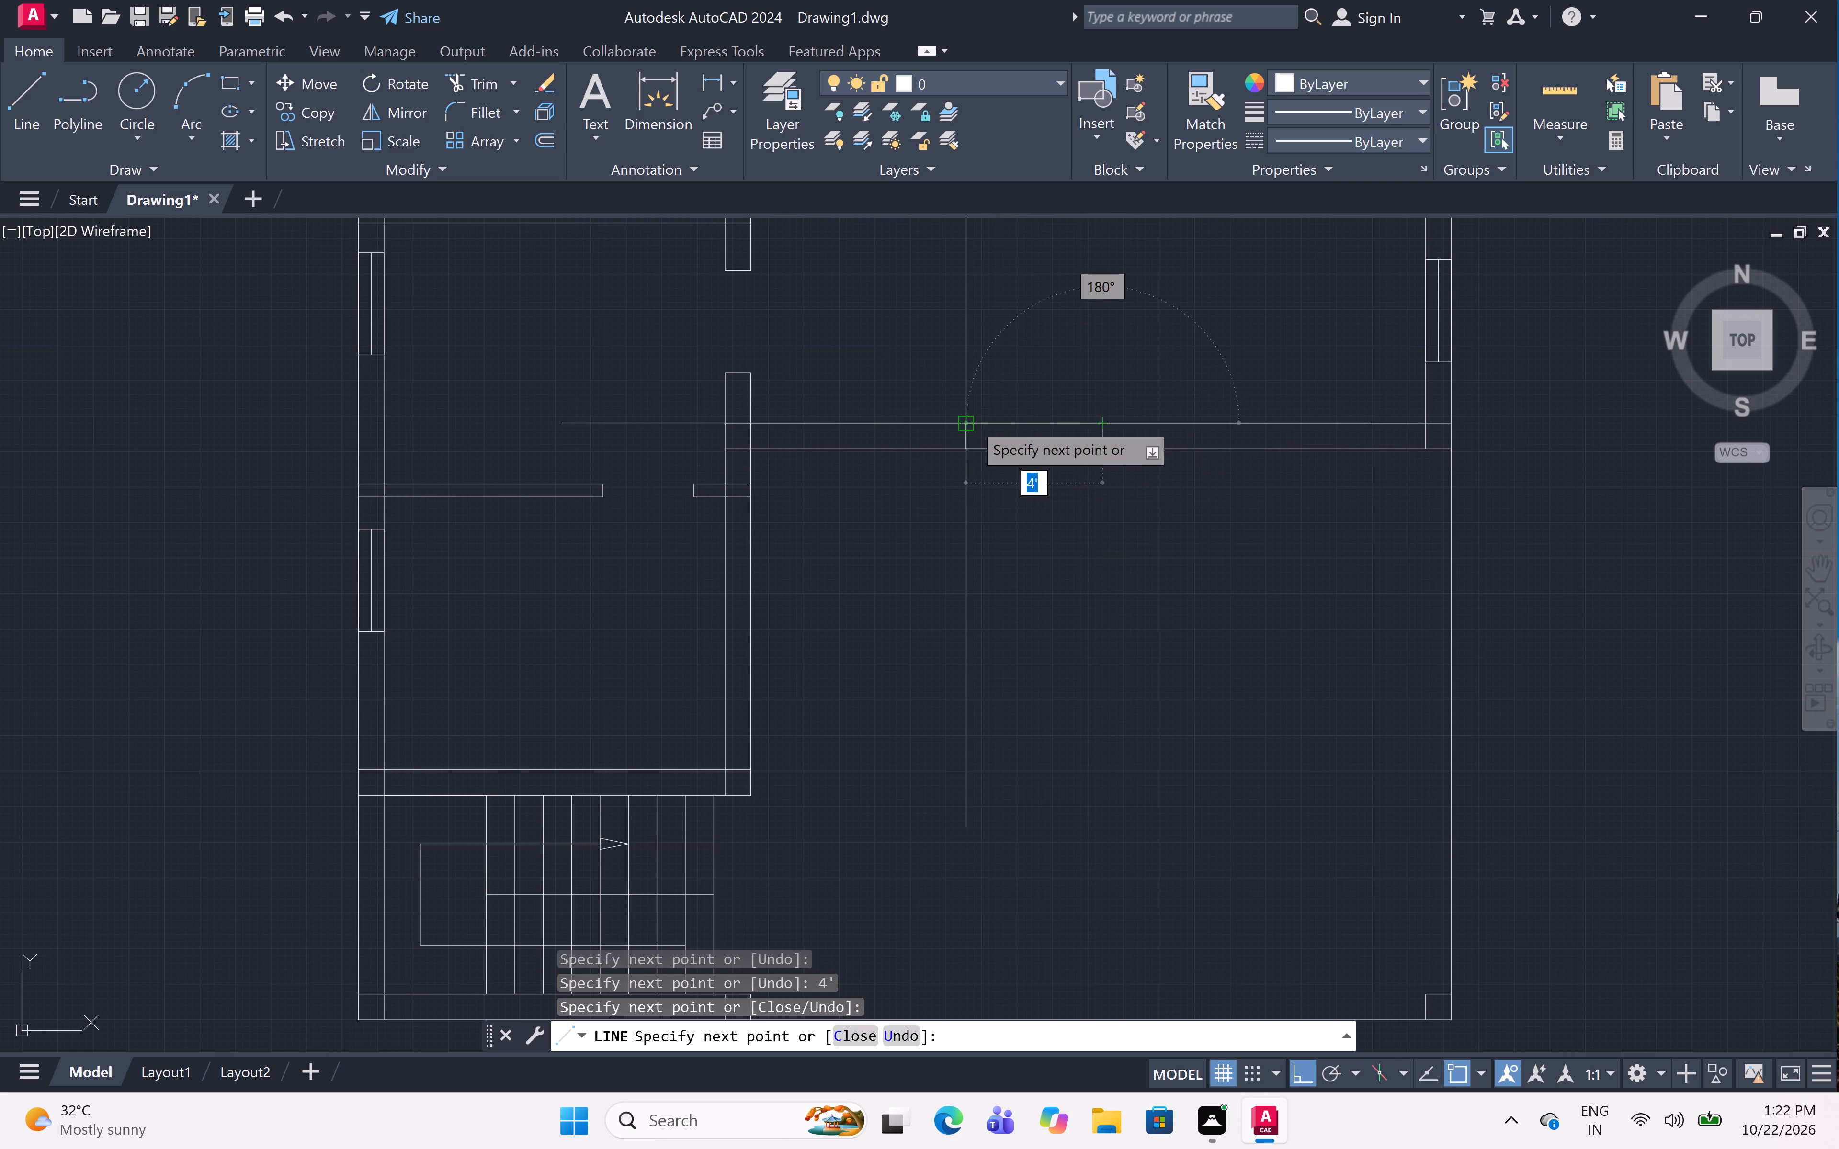
click(972, 421)
key(Escape)
Trim the two wall lines between the jambs of the 4' opening in the hall's lower wall.
scroll(1035, 368, down, 2)
middle_drag(1038, 371, 1073, 439)
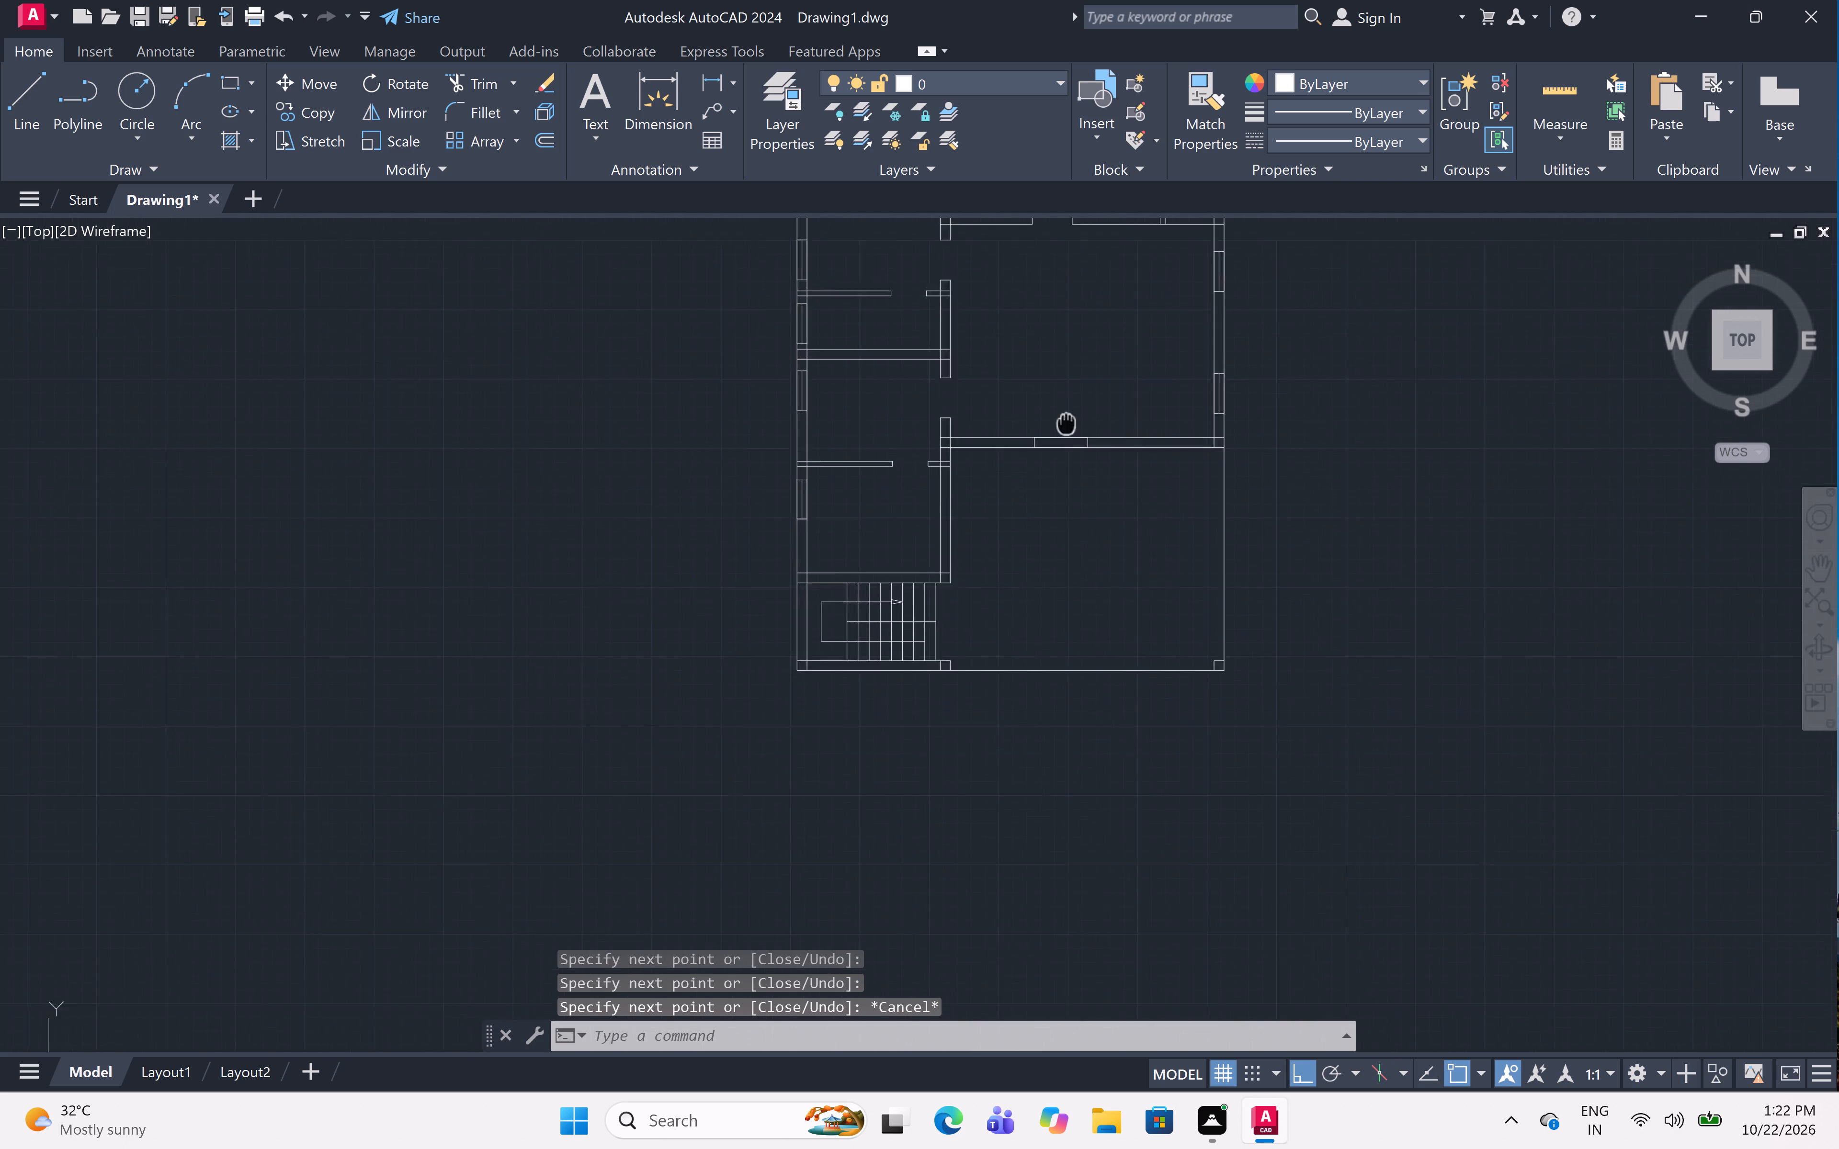
middle_drag(1073, 439, 1074, 444)
scroll(1081, 477, up, 1)
text(tr)
key(space)
drag(1056, 408, 1061, 421)
click(1072, 527)
scroll(1064, 492, down, 2)
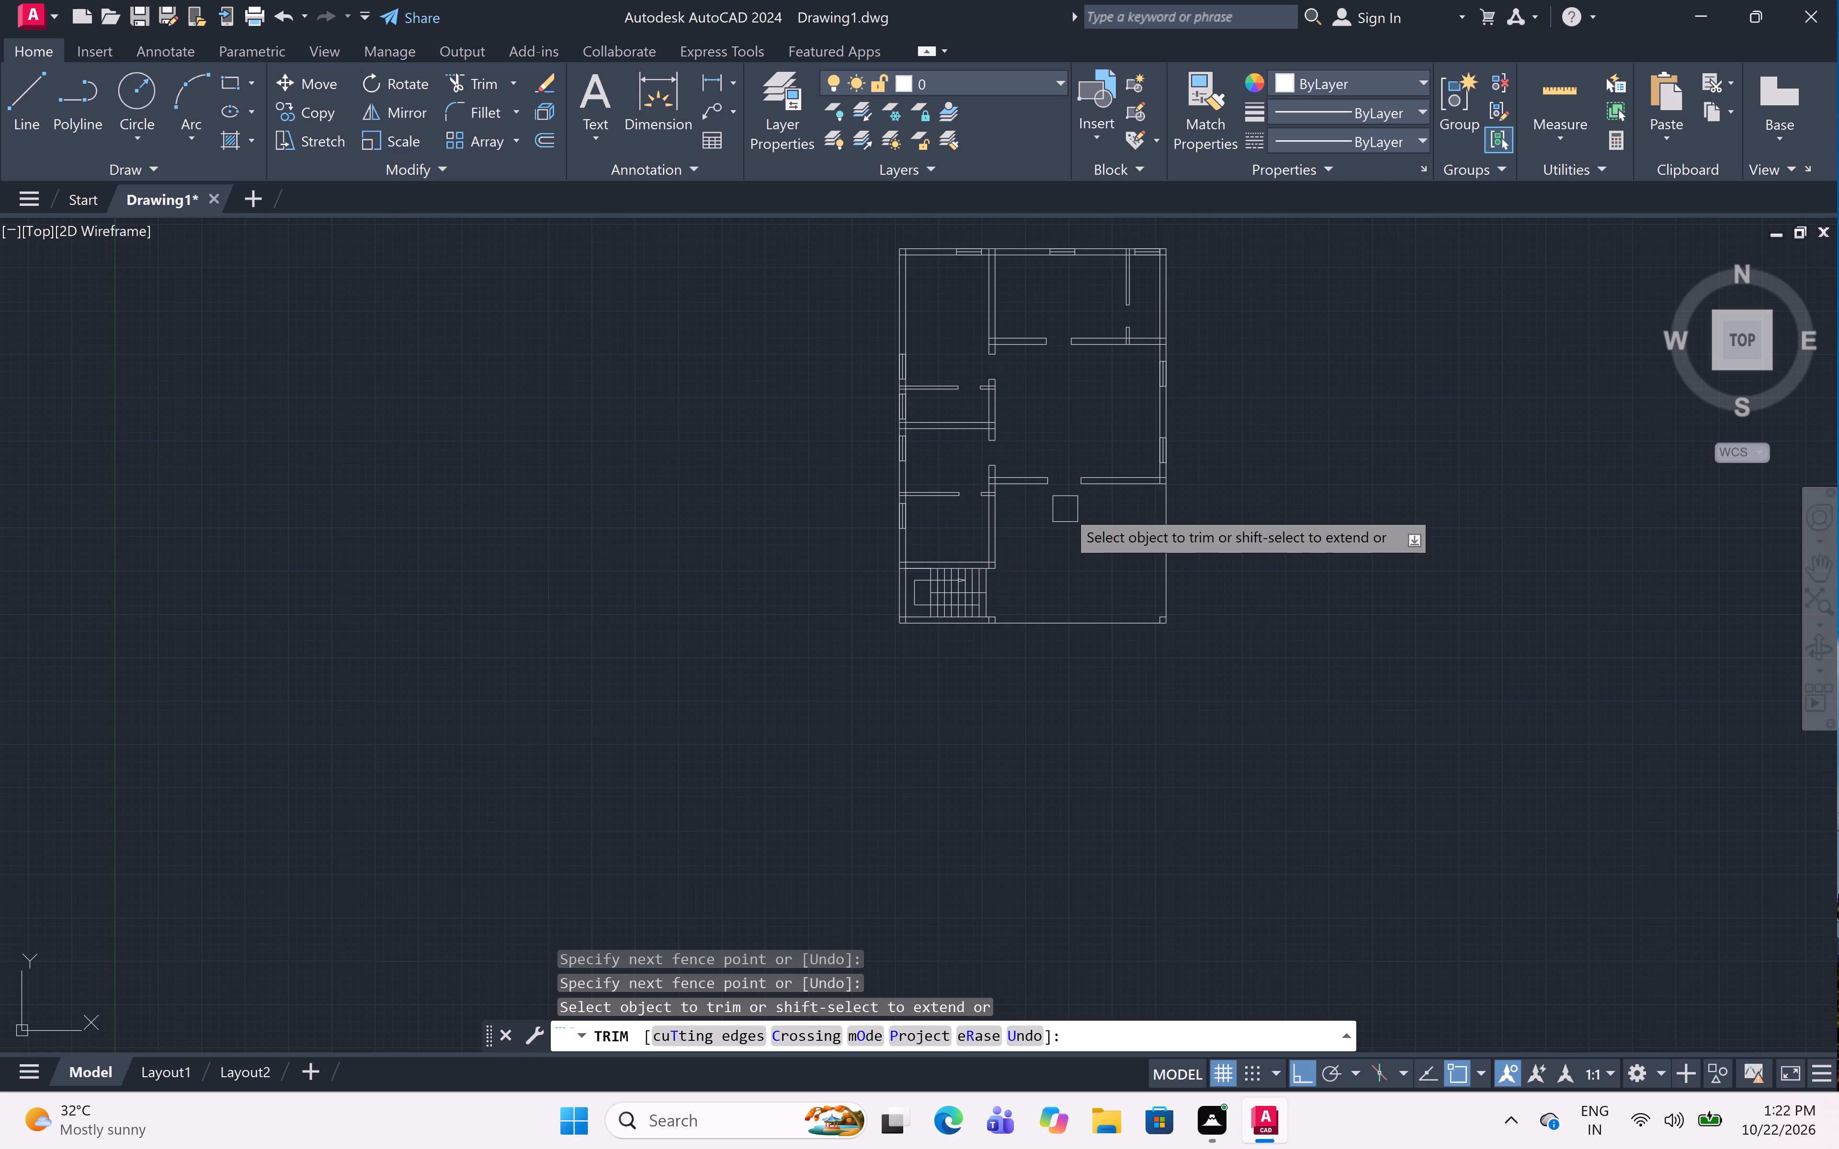
scroll(1087, 494, up, 3)
scroll(1056, 480, down, 2)
middle_drag(1053, 510, 1069, 574)
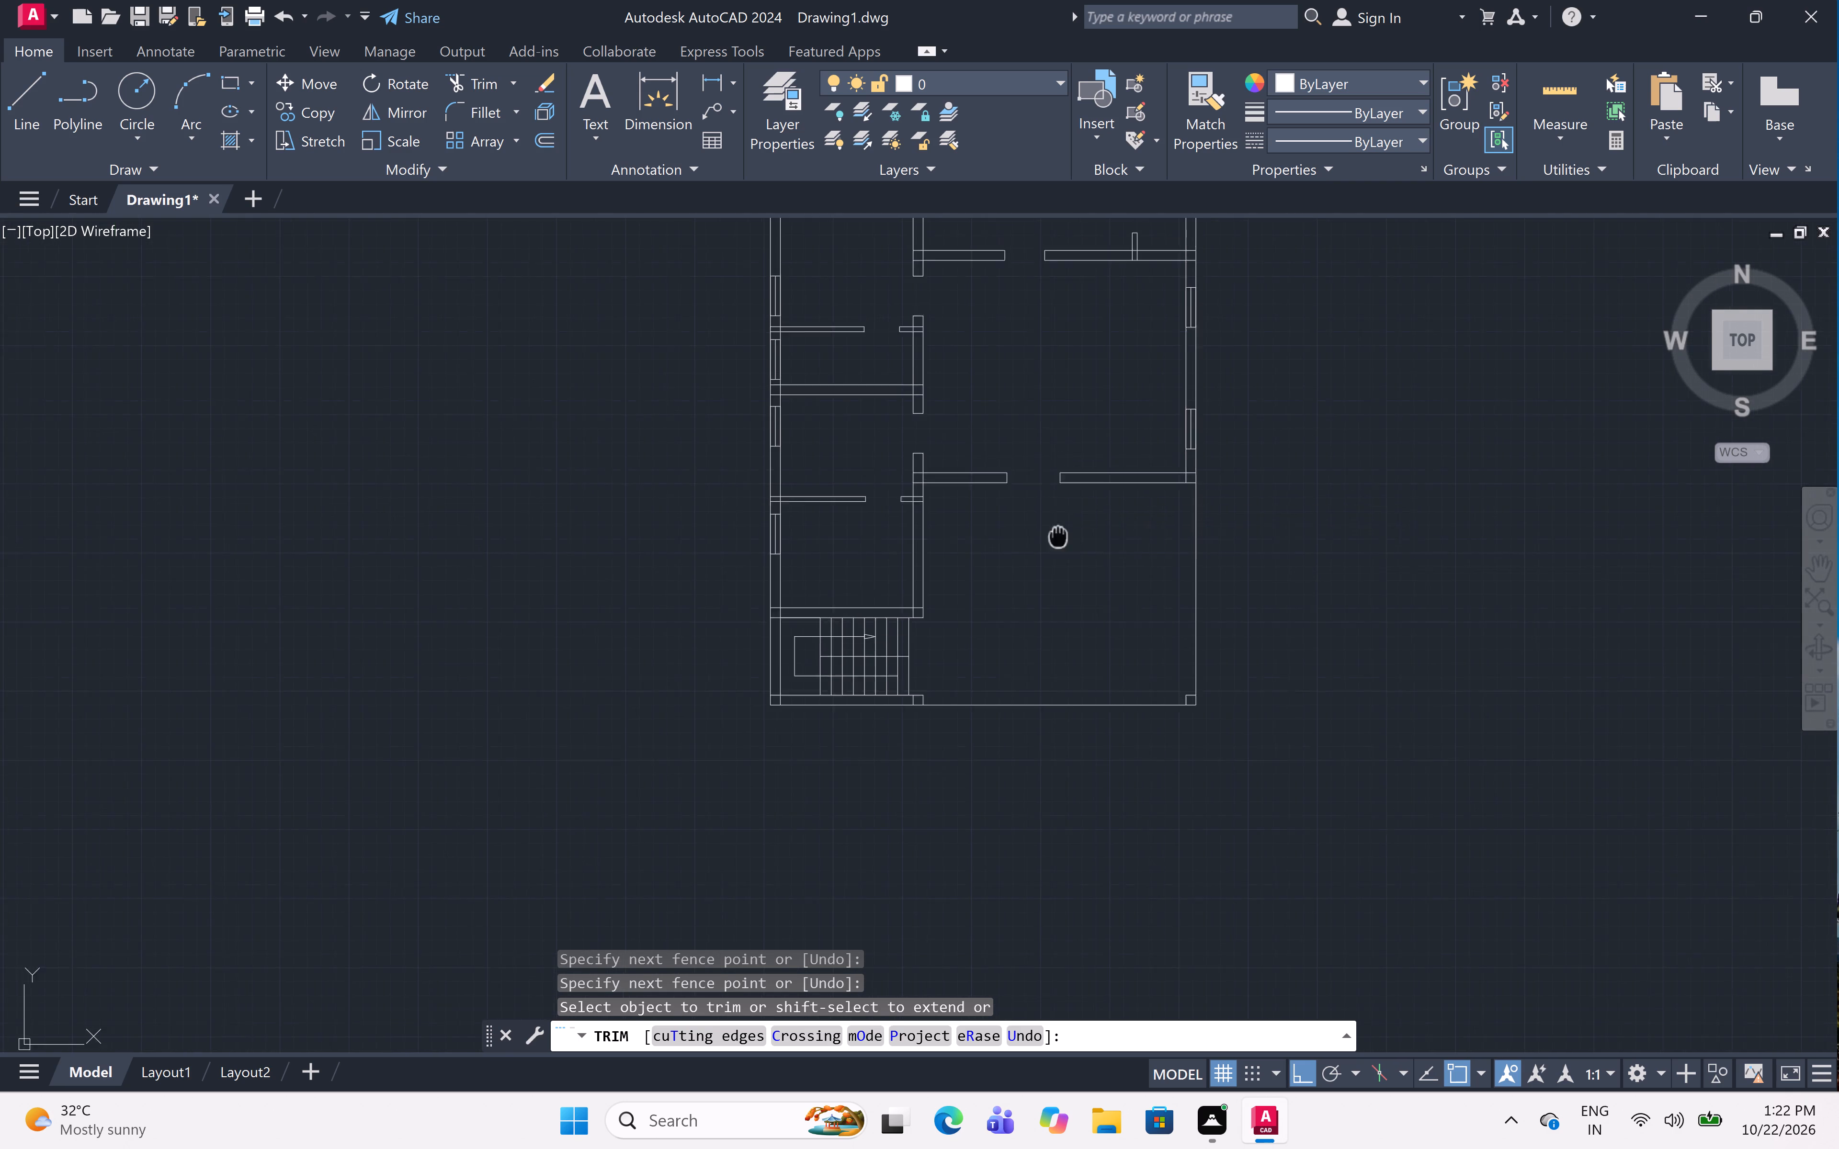
middle_drag(1069, 574, 1069, 575)
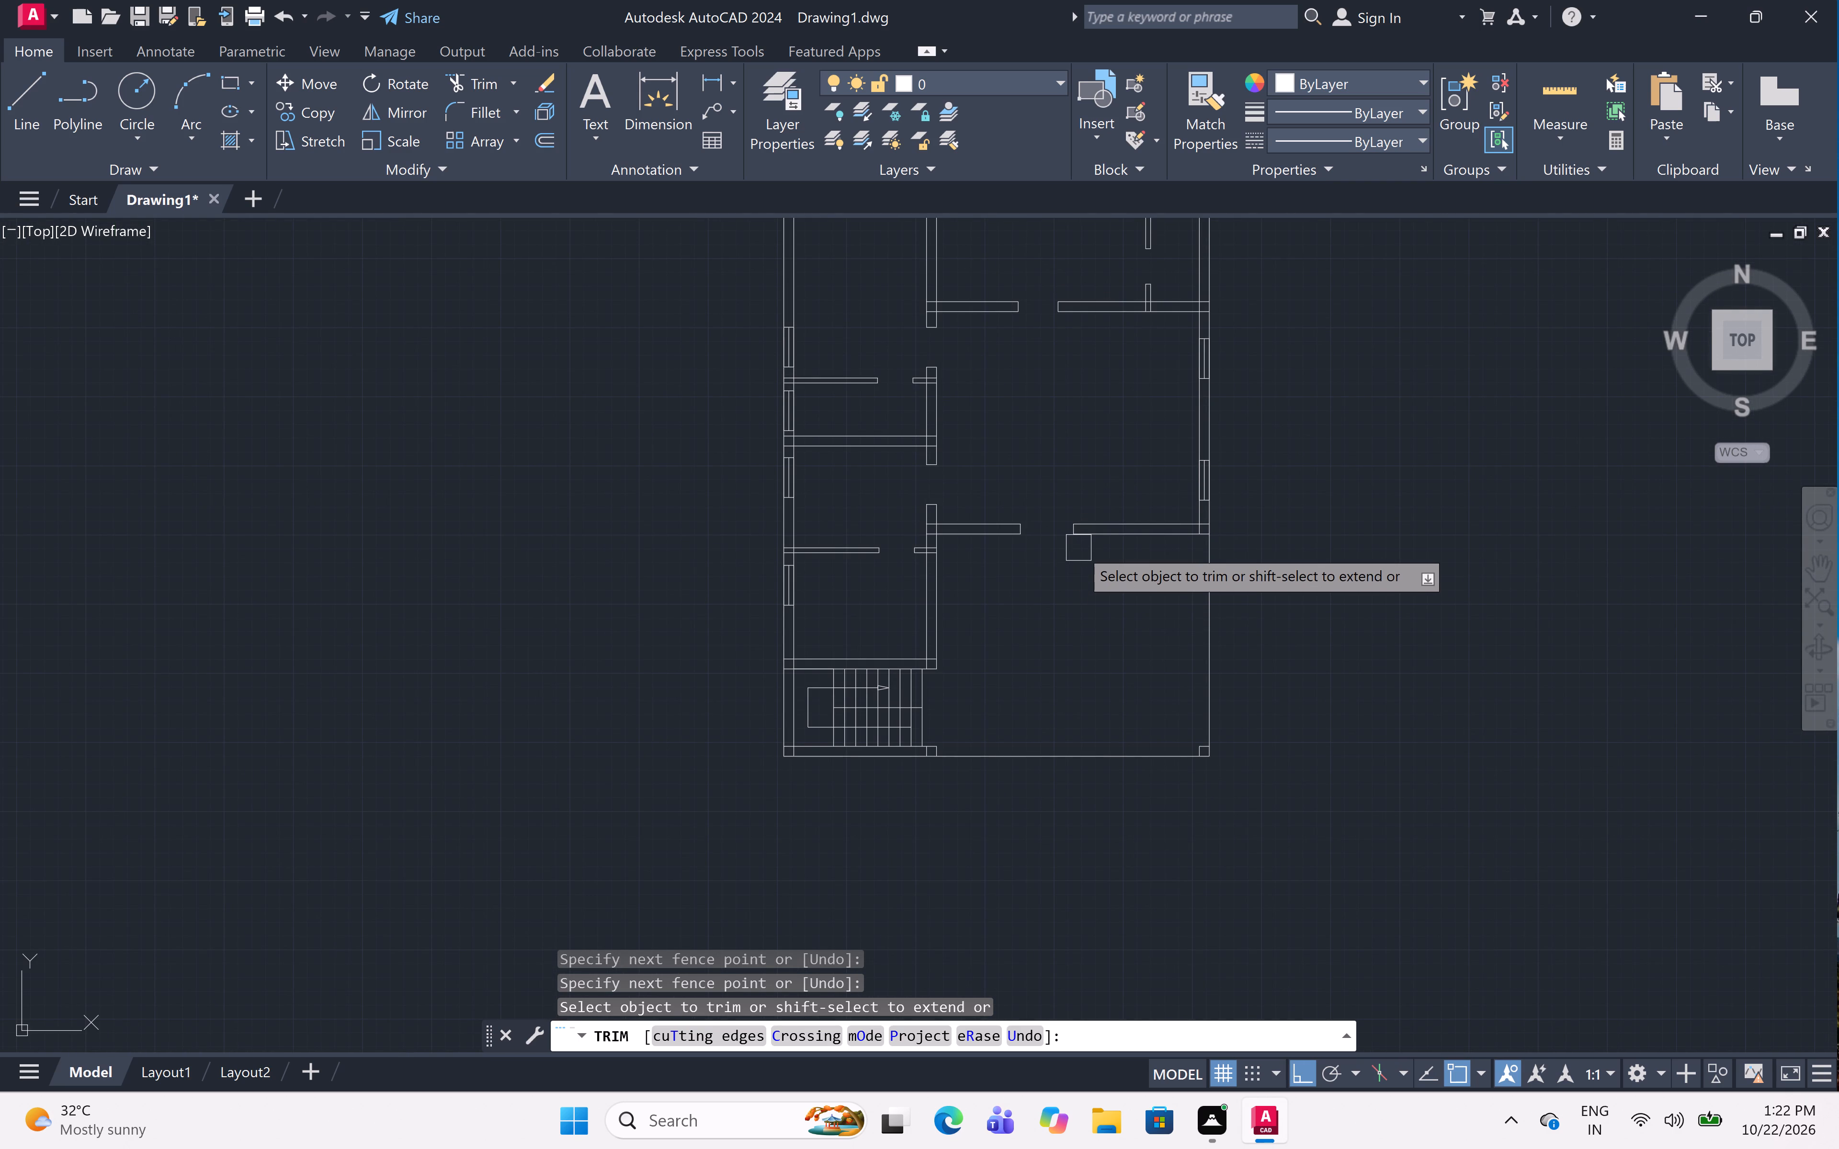
scroll(1294, 469, down, 1)
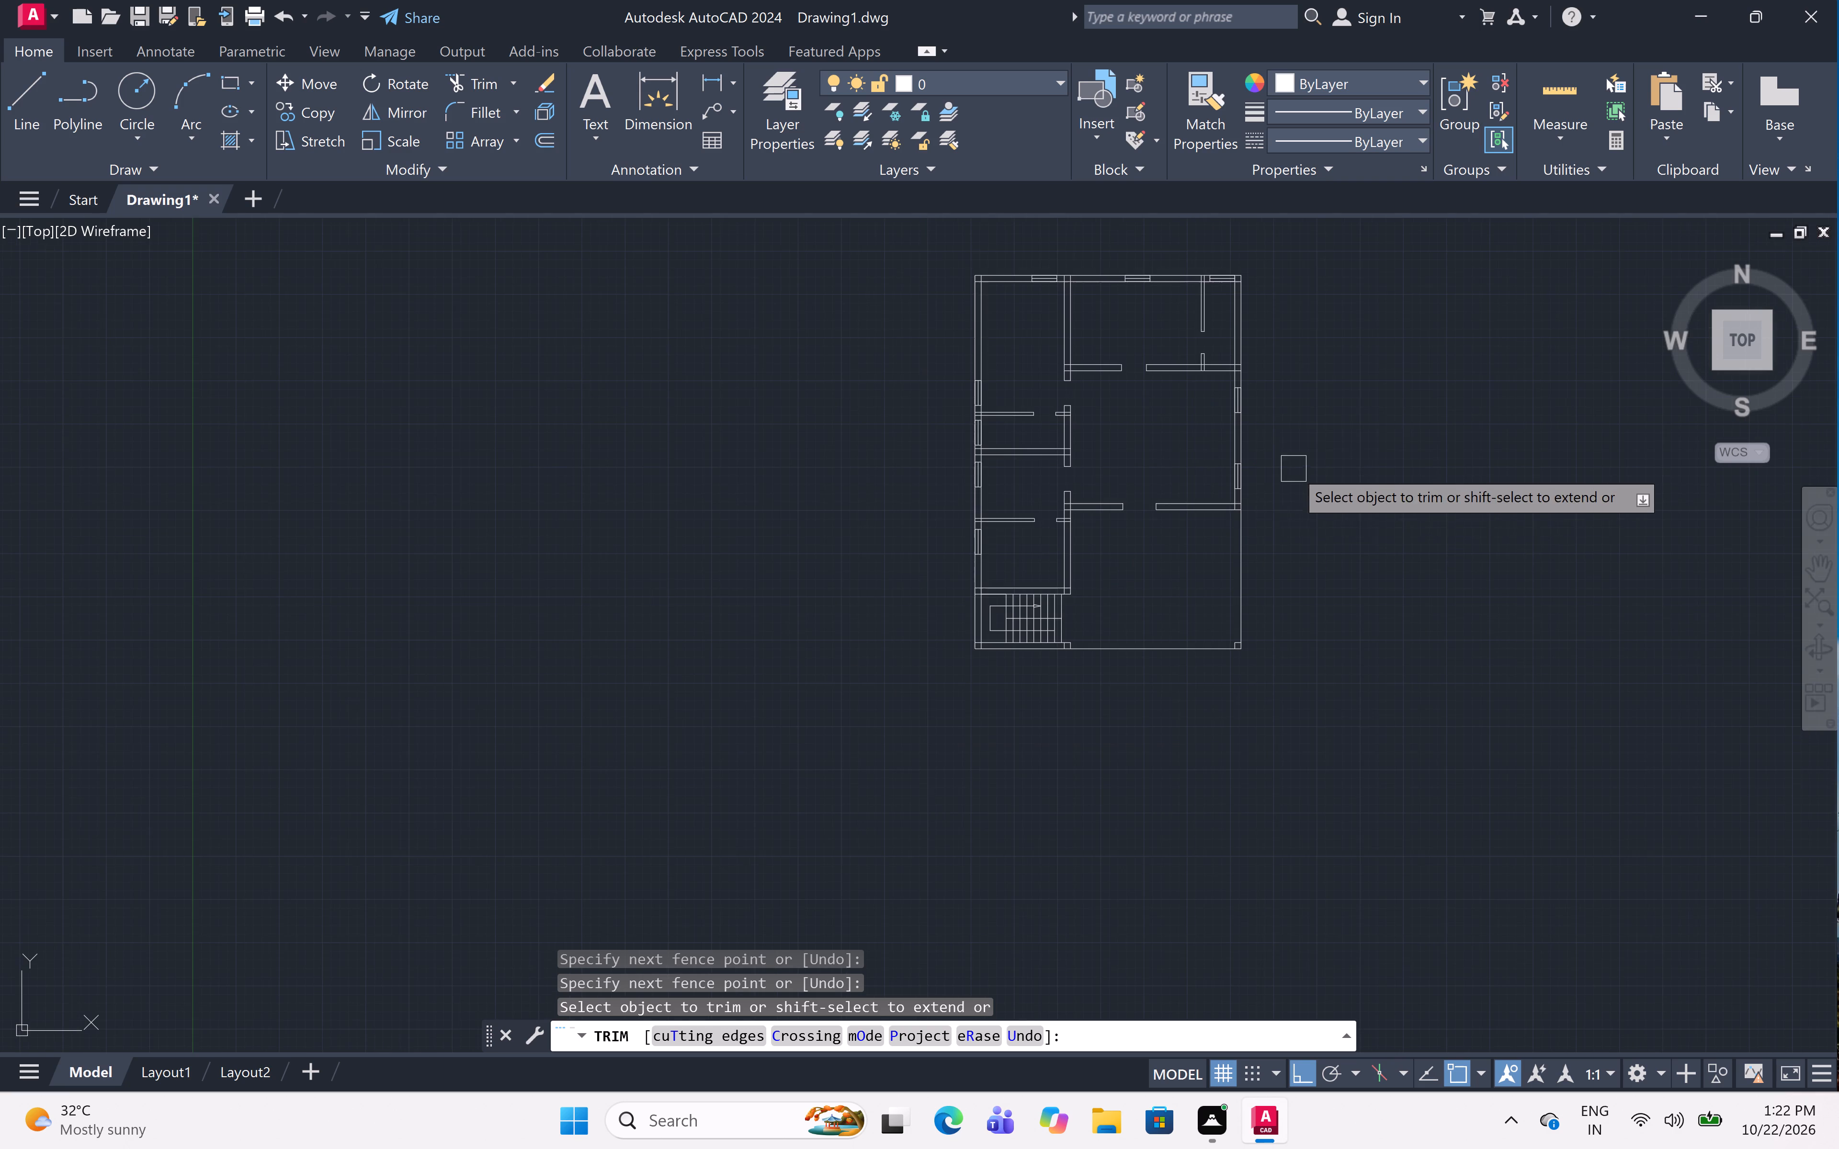
key(Escape)
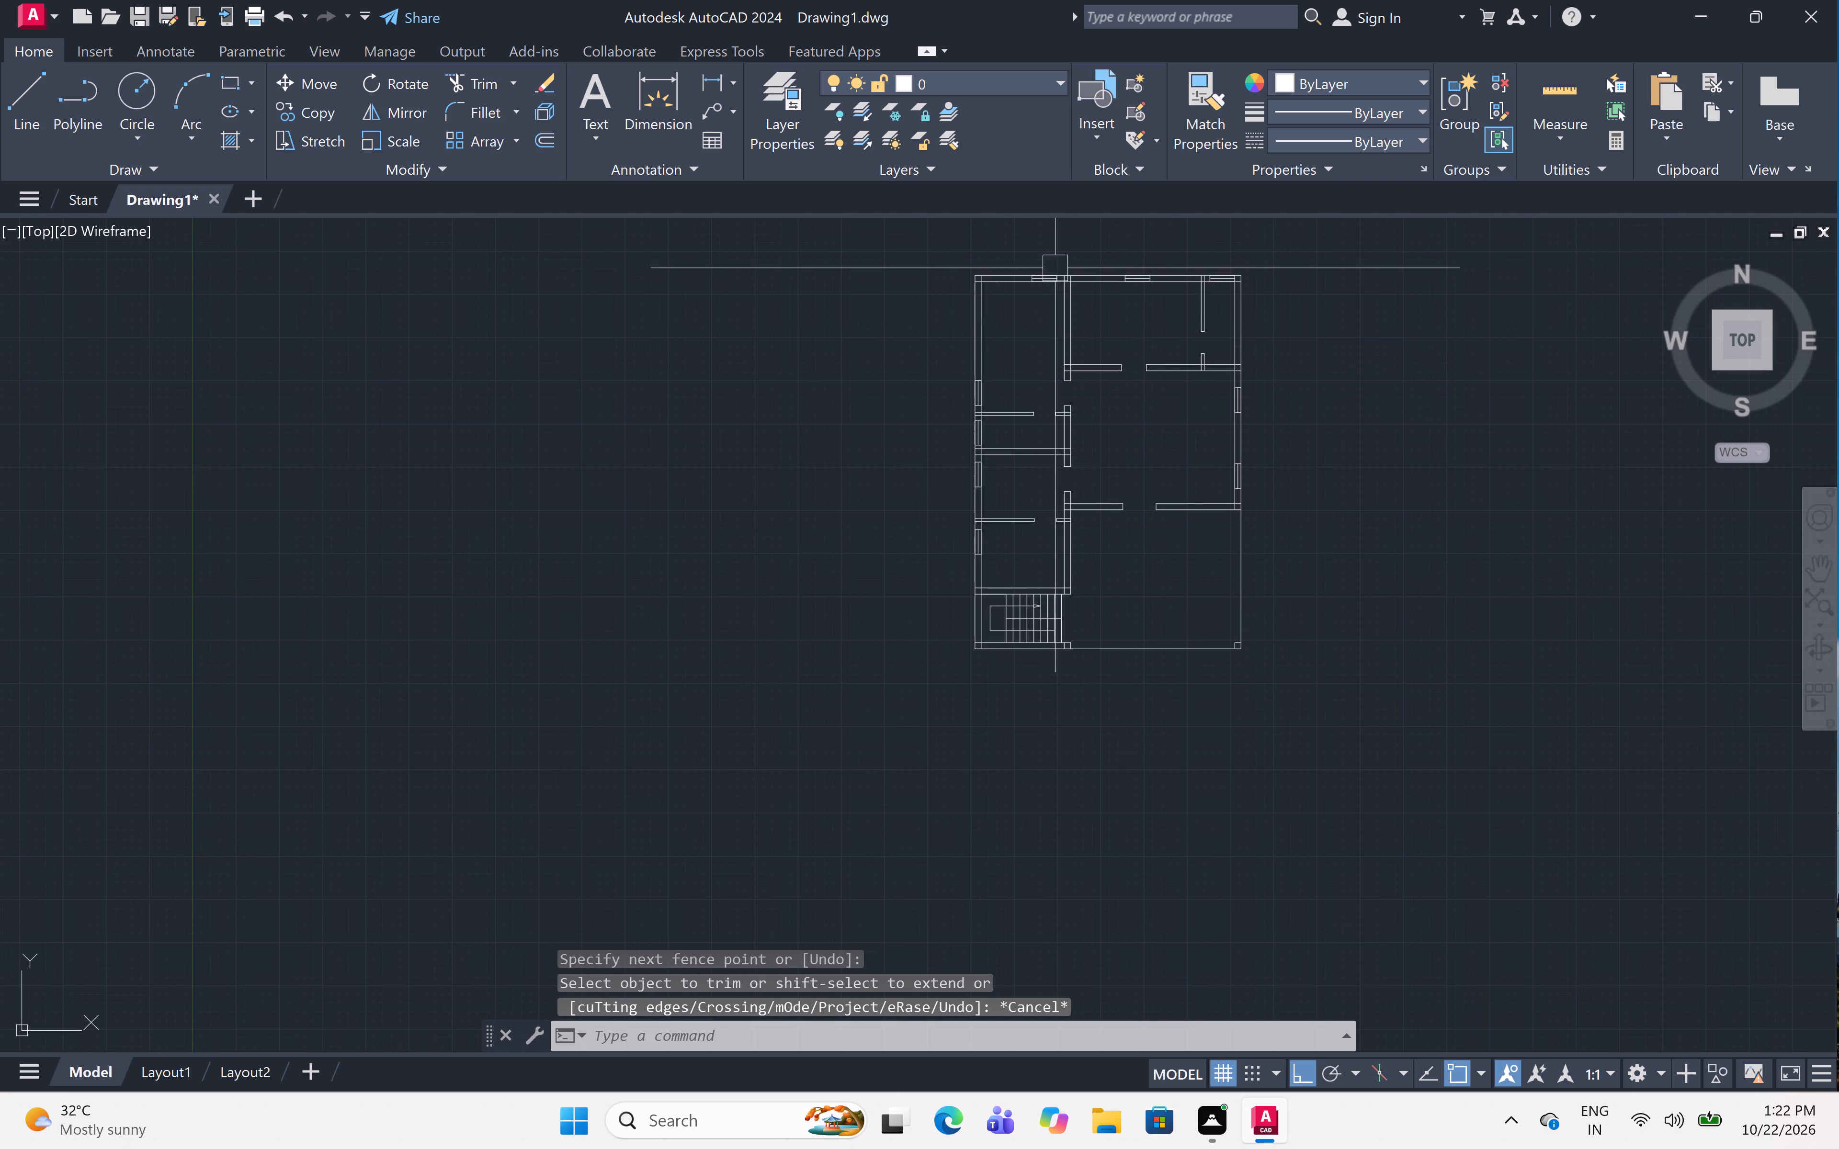
Trim the overlapping inner wall lines at the plan's top-left outer corner so the walls join cleanly.
scroll(1060, 267, up, 5)
scroll(708, 423, down, 3)
middle_drag(675, 459, 873, 518)
scroll(756, 506, up, 3)
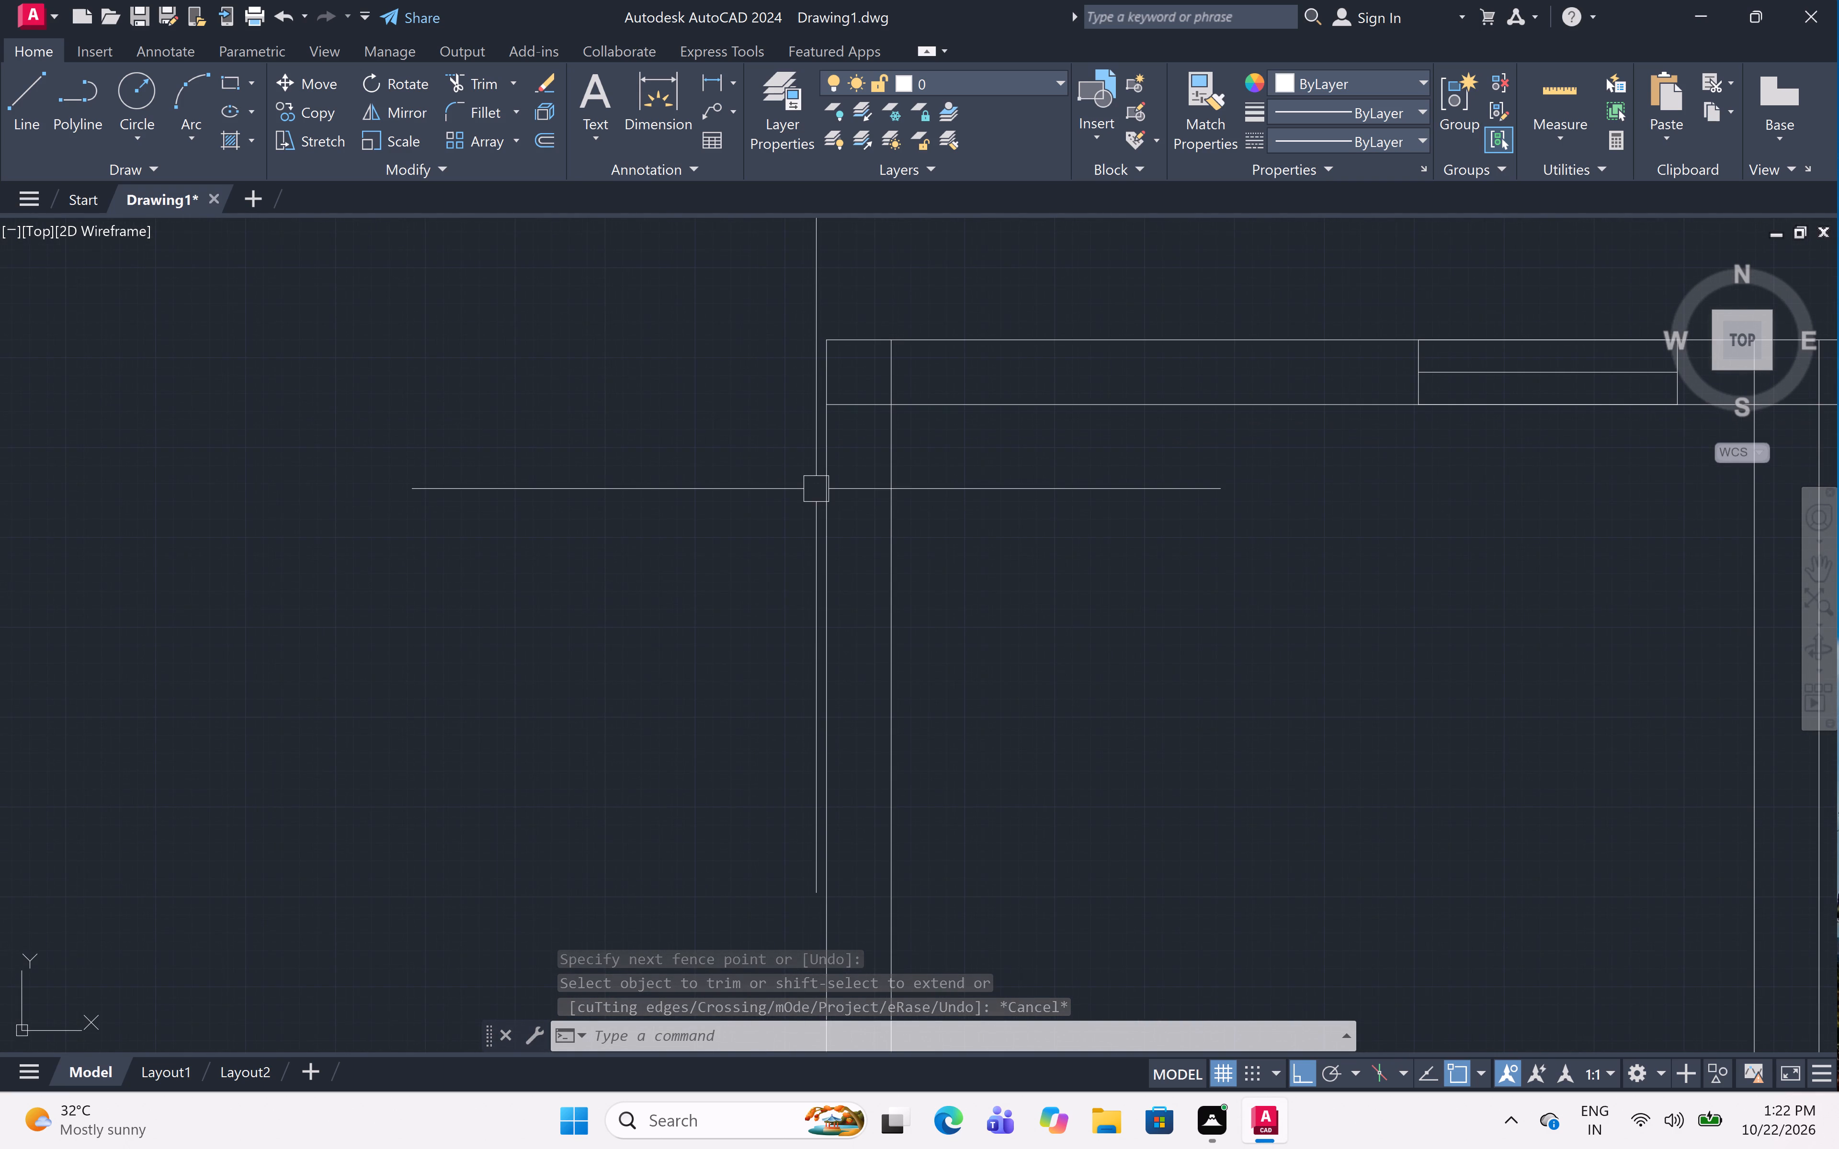
text(tr)
key(space)
click(863, 397)
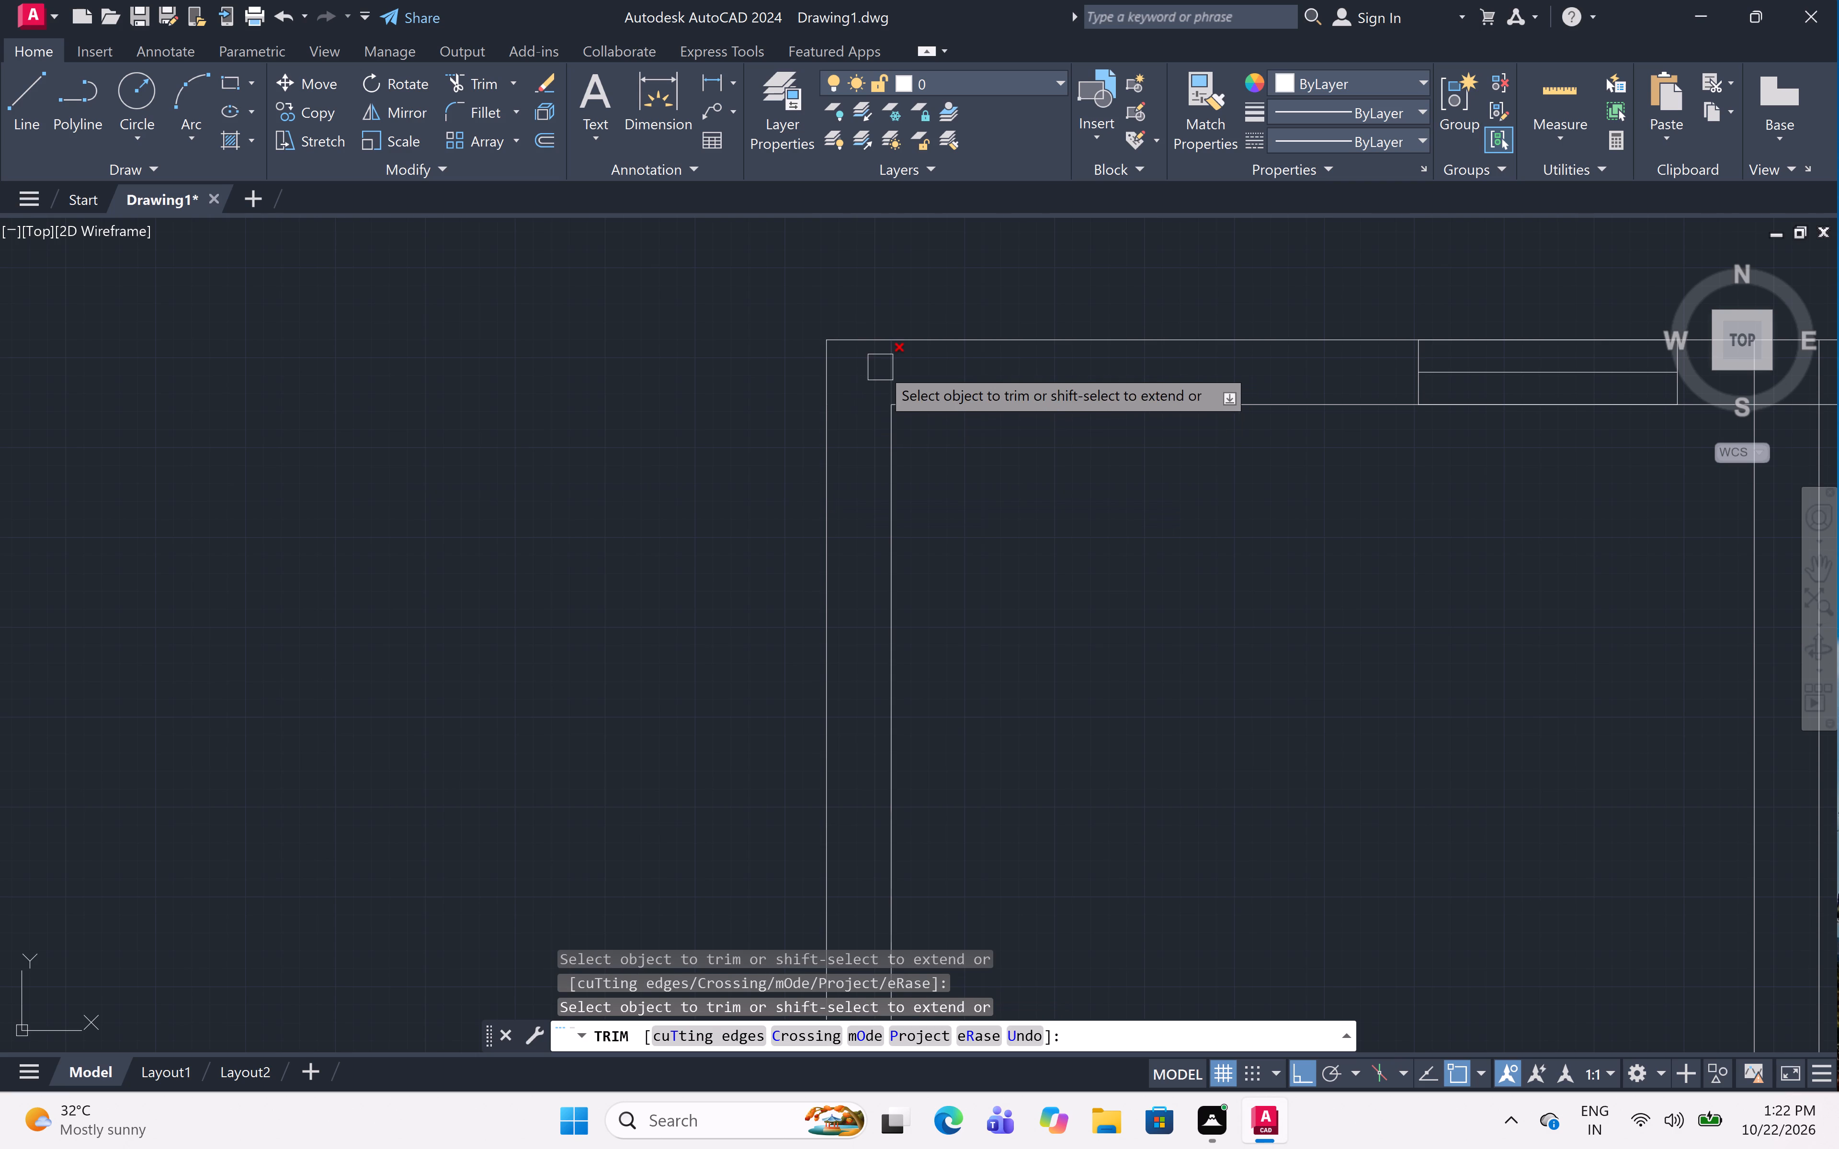
click(880, 366)
scroll(903, 284, down, 5)
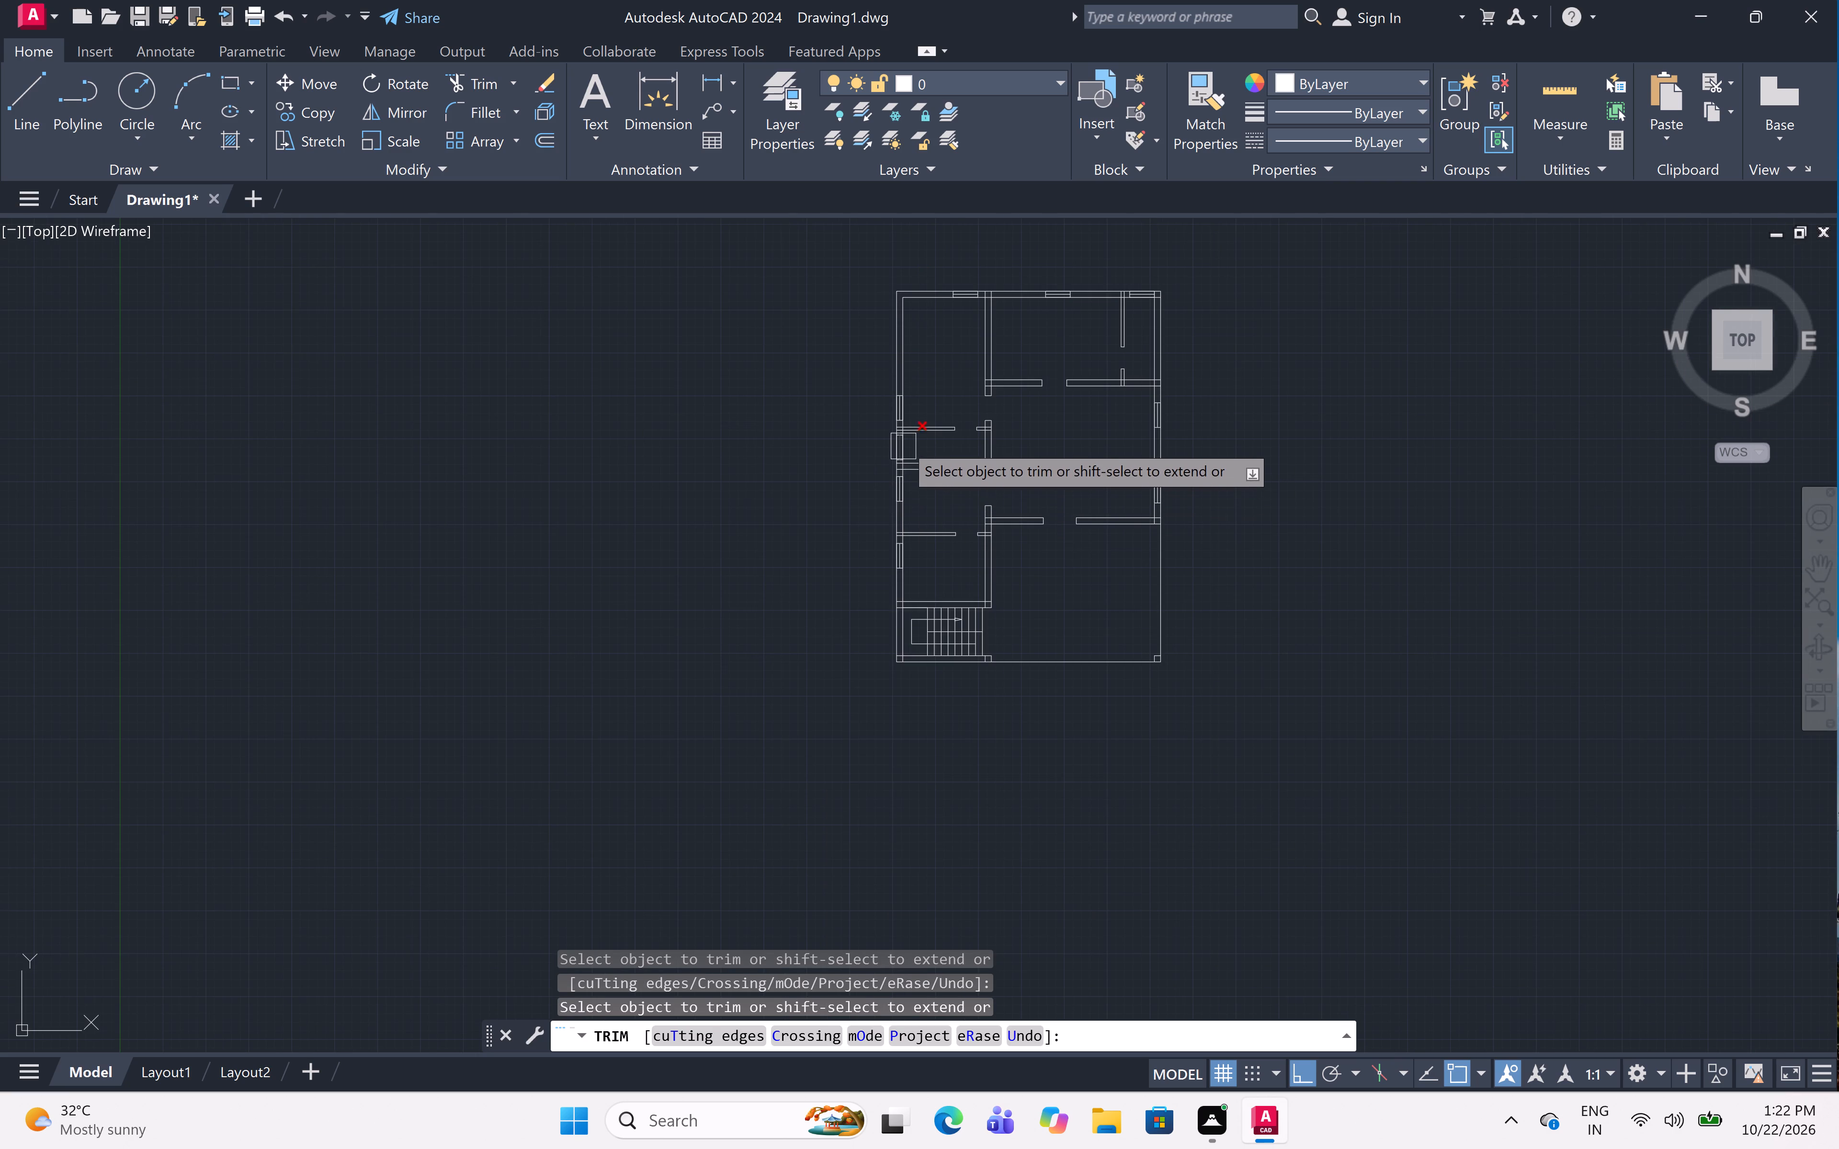
Trim the overlapping lines where the upper 4.5" partition meets the plan's left outer wall so the junction is open.
scroll(902, 430, up, 8)
click(861, 350)
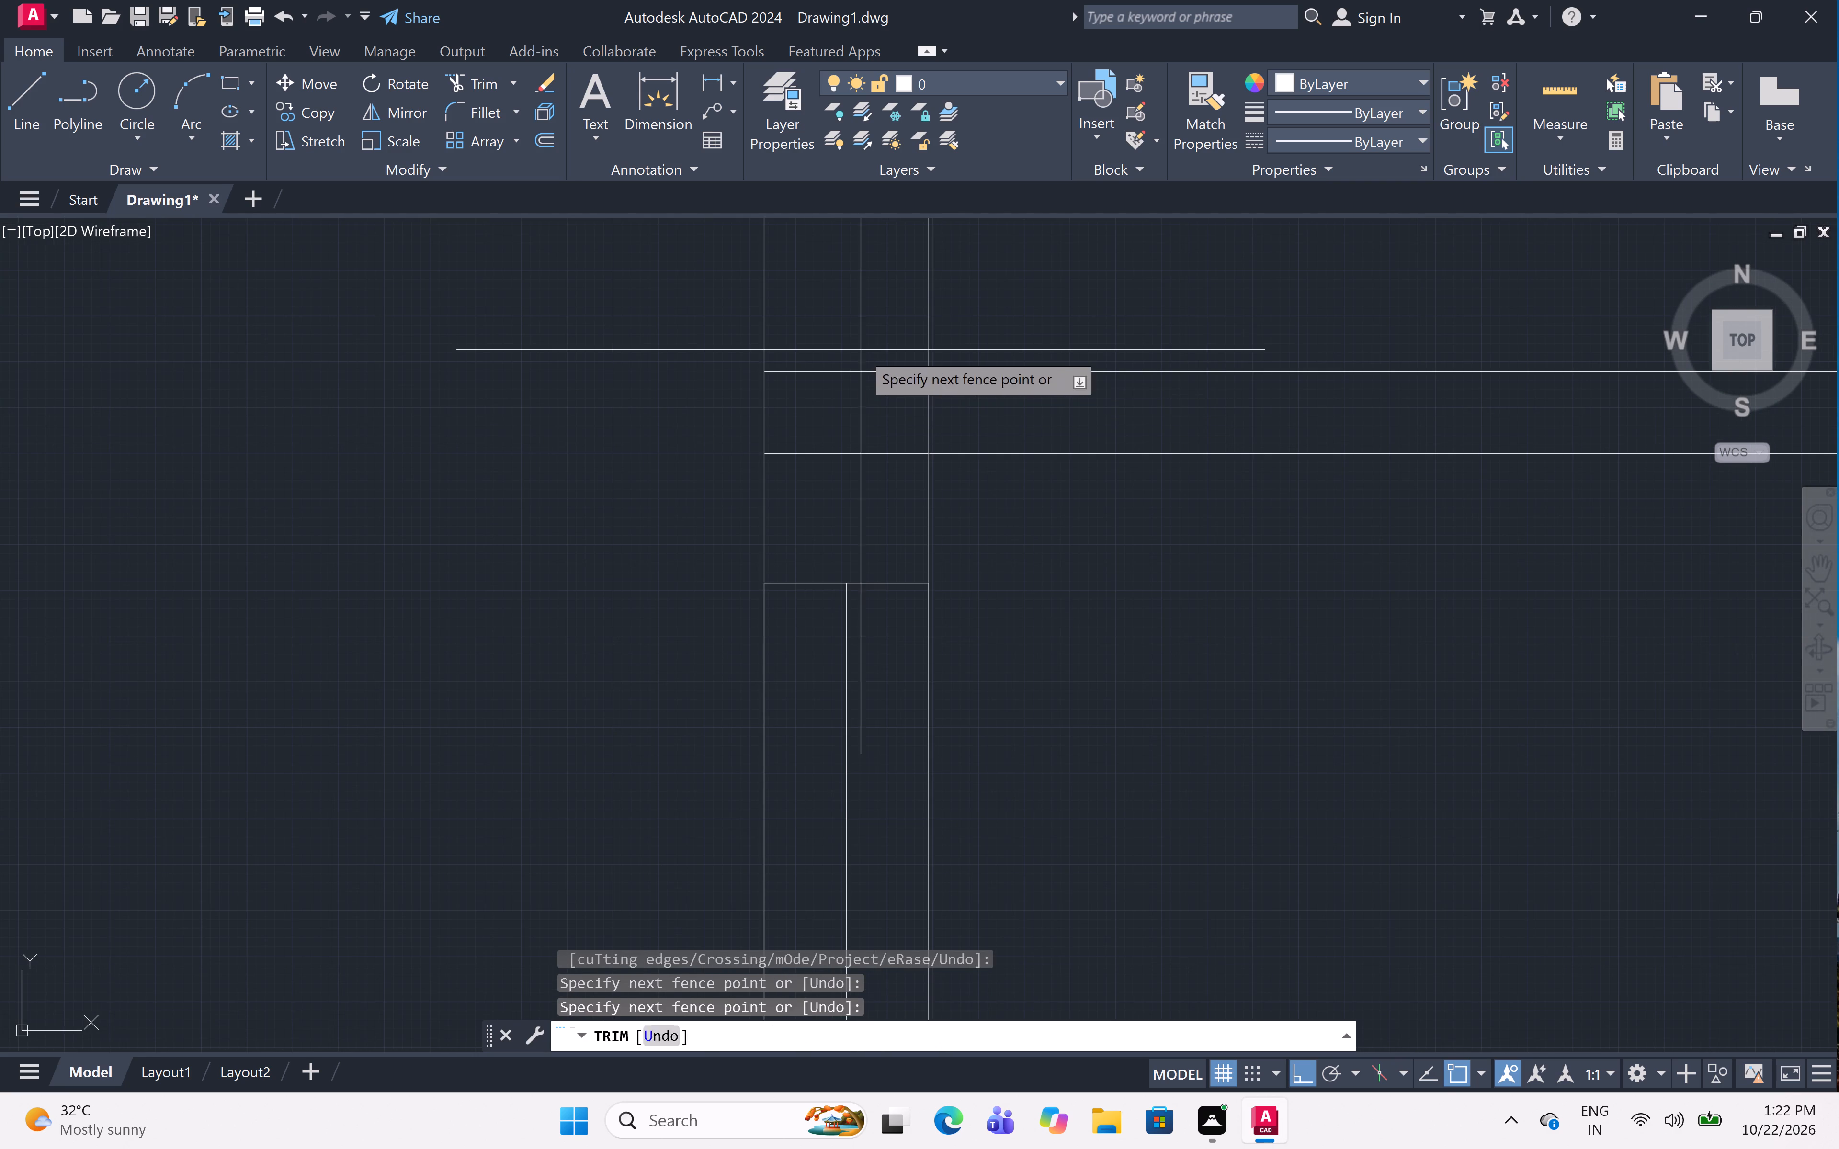
click(864, 462)
click(890, 413)
click(1004, 417)
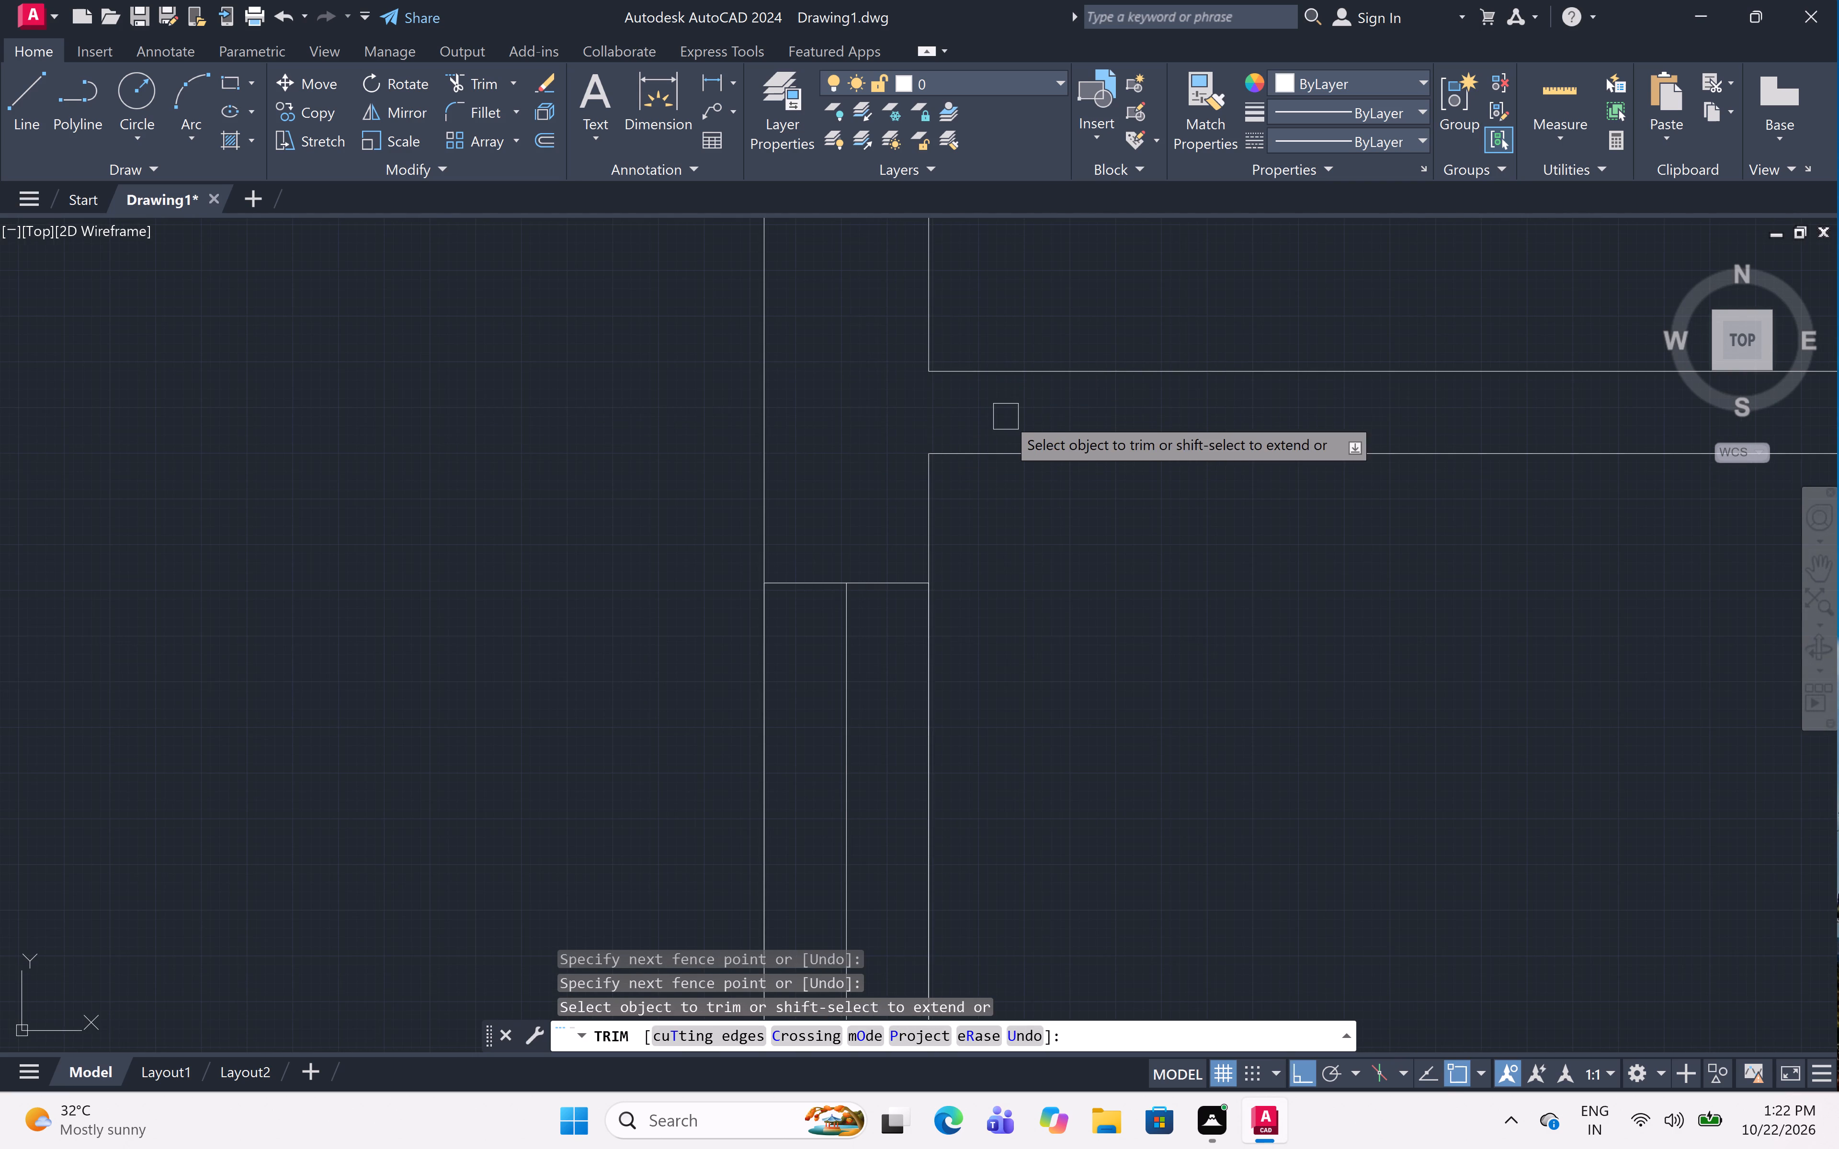
Trim the overlapping lines where the middle 9" cross wall meets the left outer wall.
scroll(1006, 417, down, 6)
scroll(997, 509, up, 6)
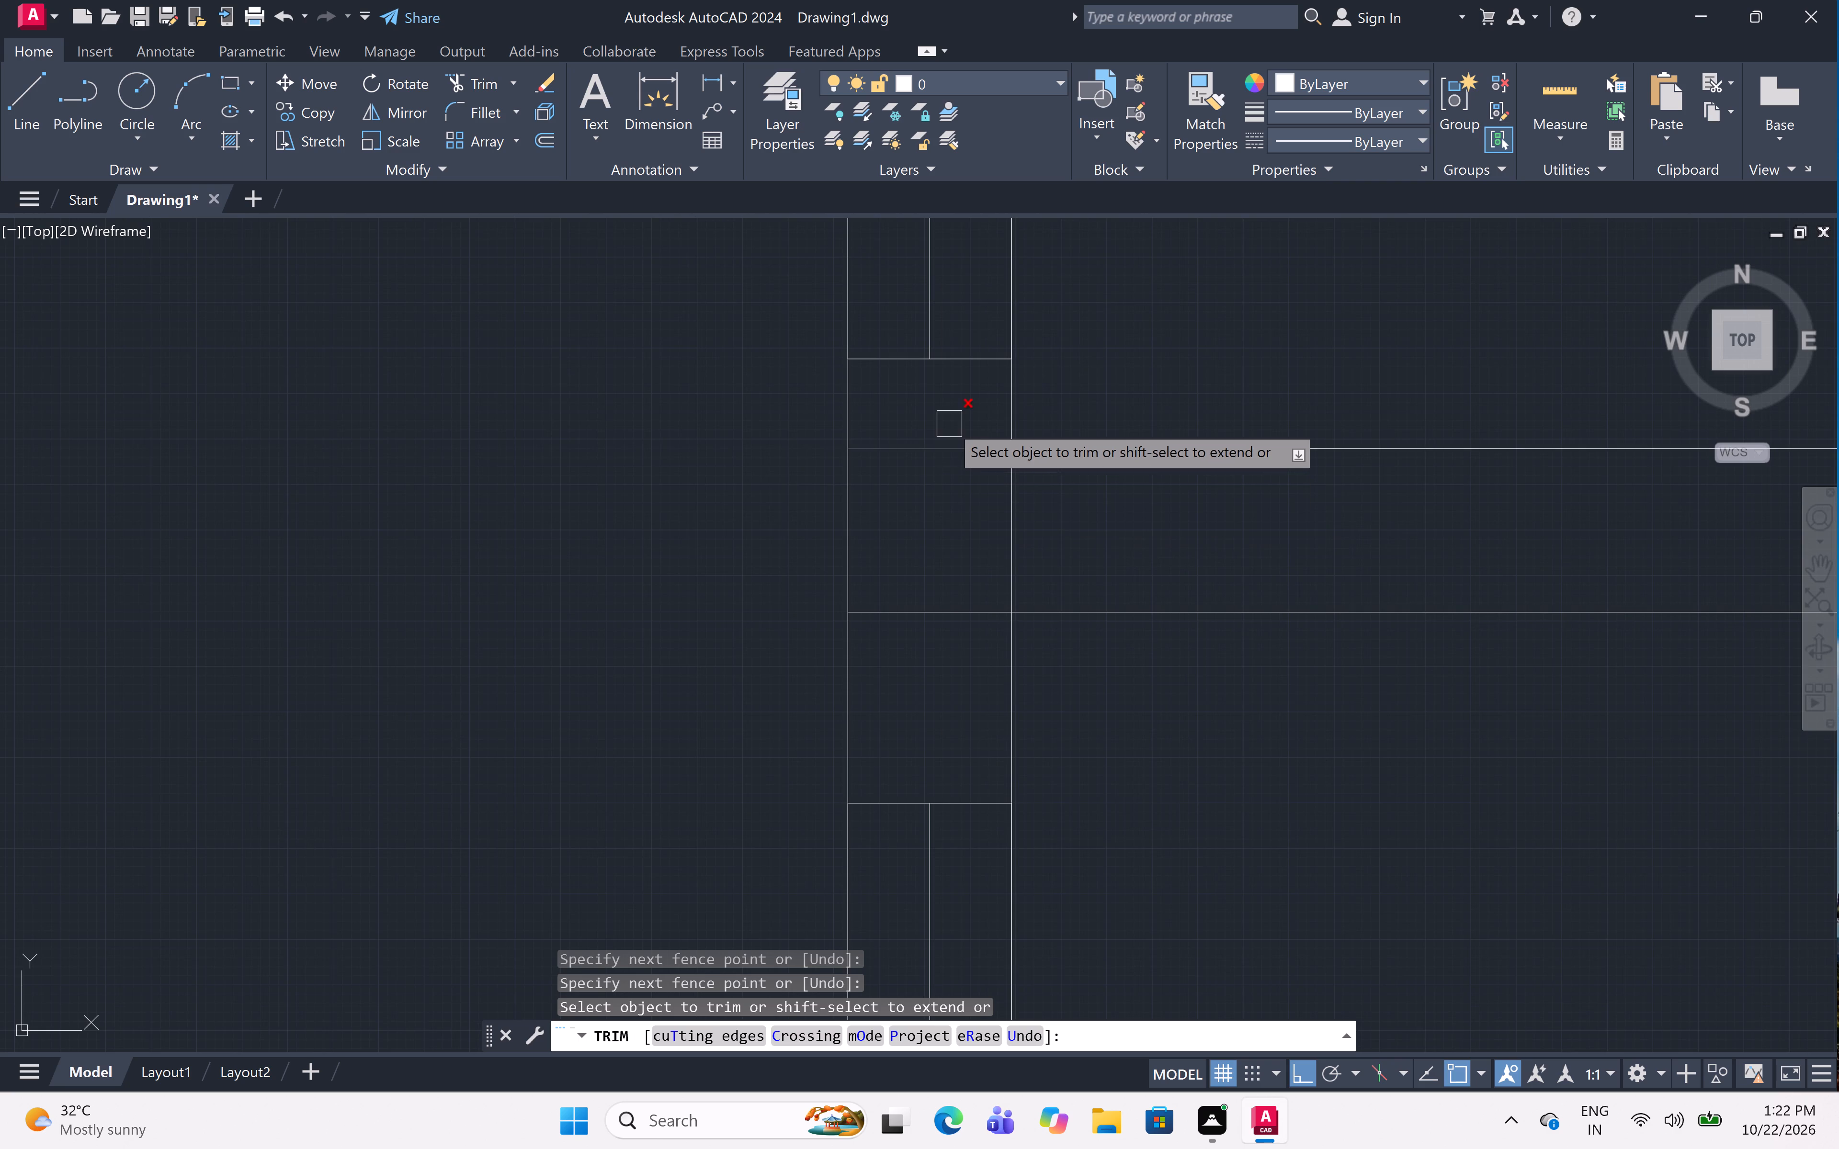
click(949, 420)
drag(948, 649, 947, 641)
click(976, 492)
click(1066, 519)
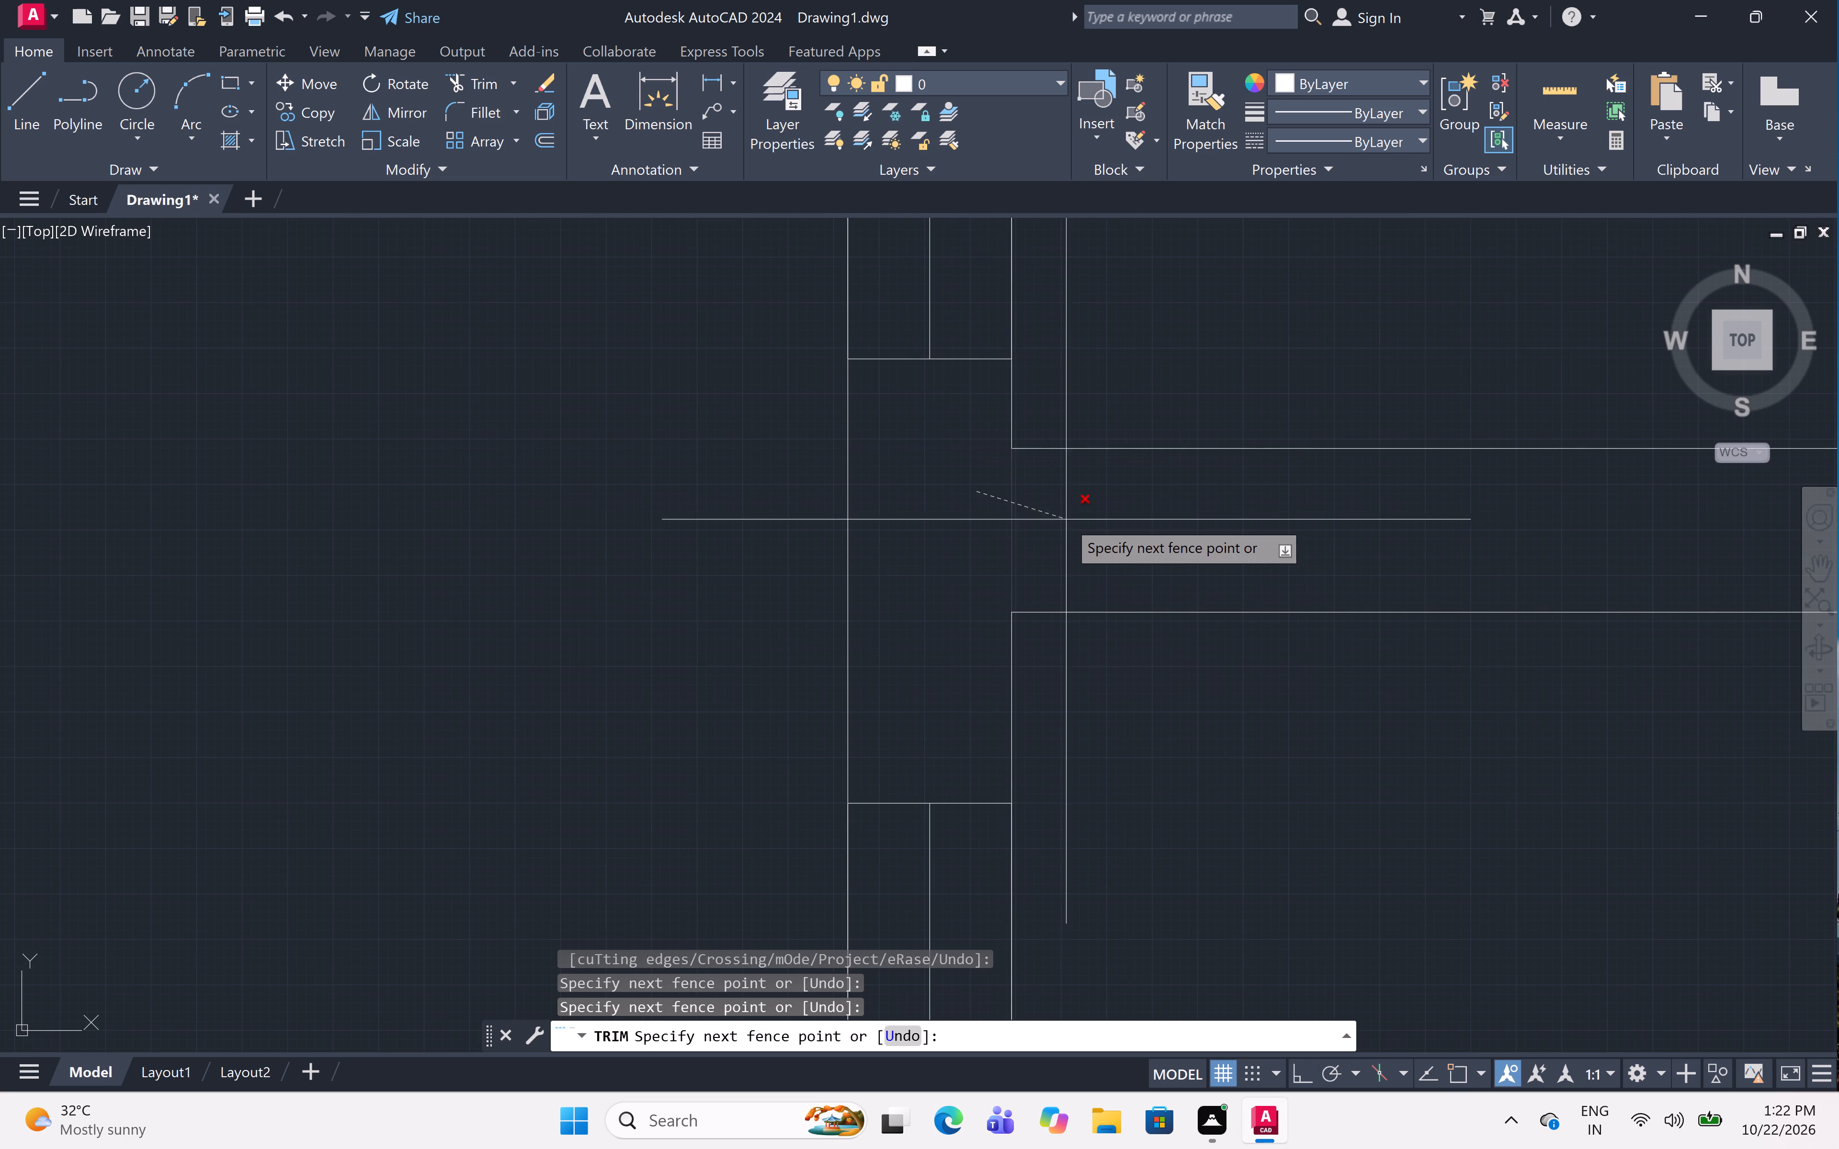
Trim the overlapping lines where the upper 4.5" partition's short stub meets the vertical wall between the left rooms and the hall.
scroll(1066, 519, down, 8)
scroll(1156, 478, up, 5)
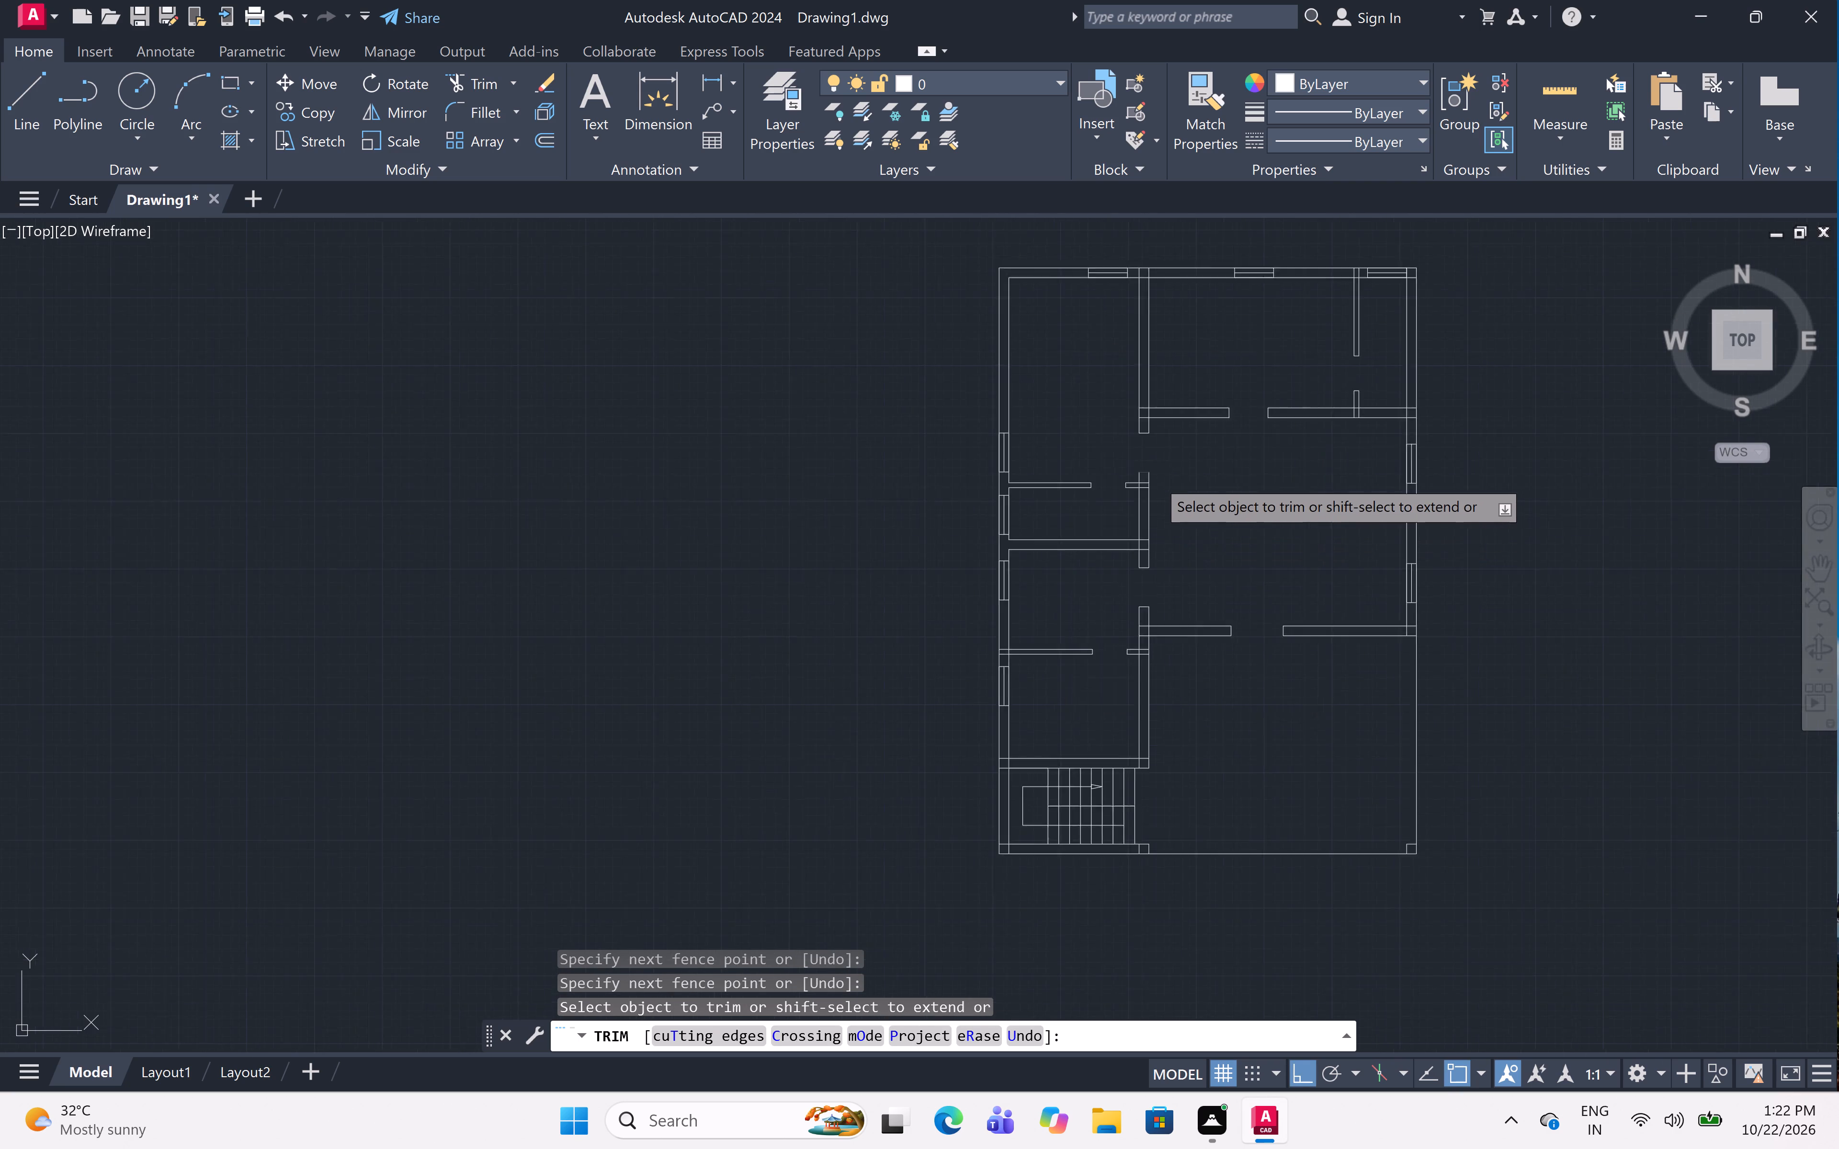
scroll(1080, 495, up, 3)
click(1065, 453)
click(1073, 720)
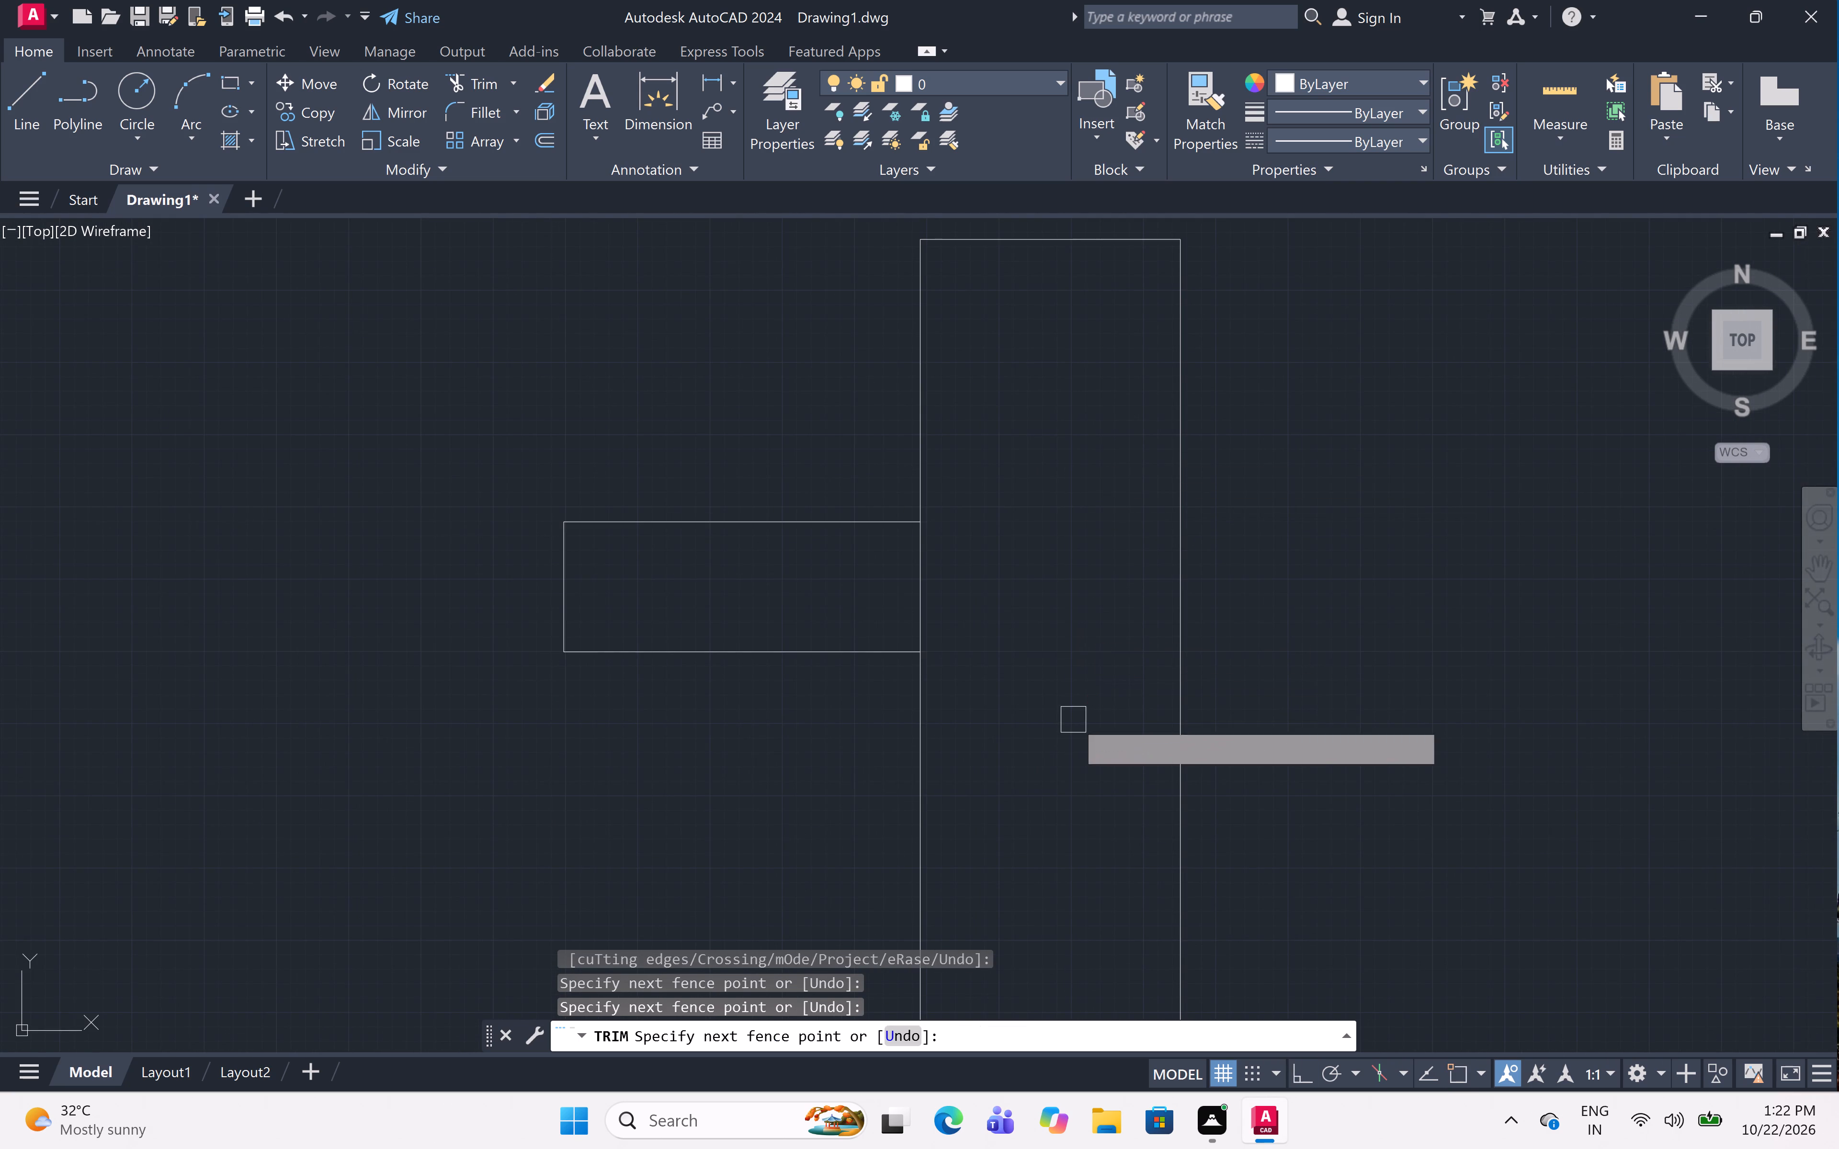
click(990, 607)
click(887, 606)
Trim the overlapping lines where the middle 9" cross wall meets the vertical wall between the left rooms and the hall.
scroll(1105, 436, down, 6)
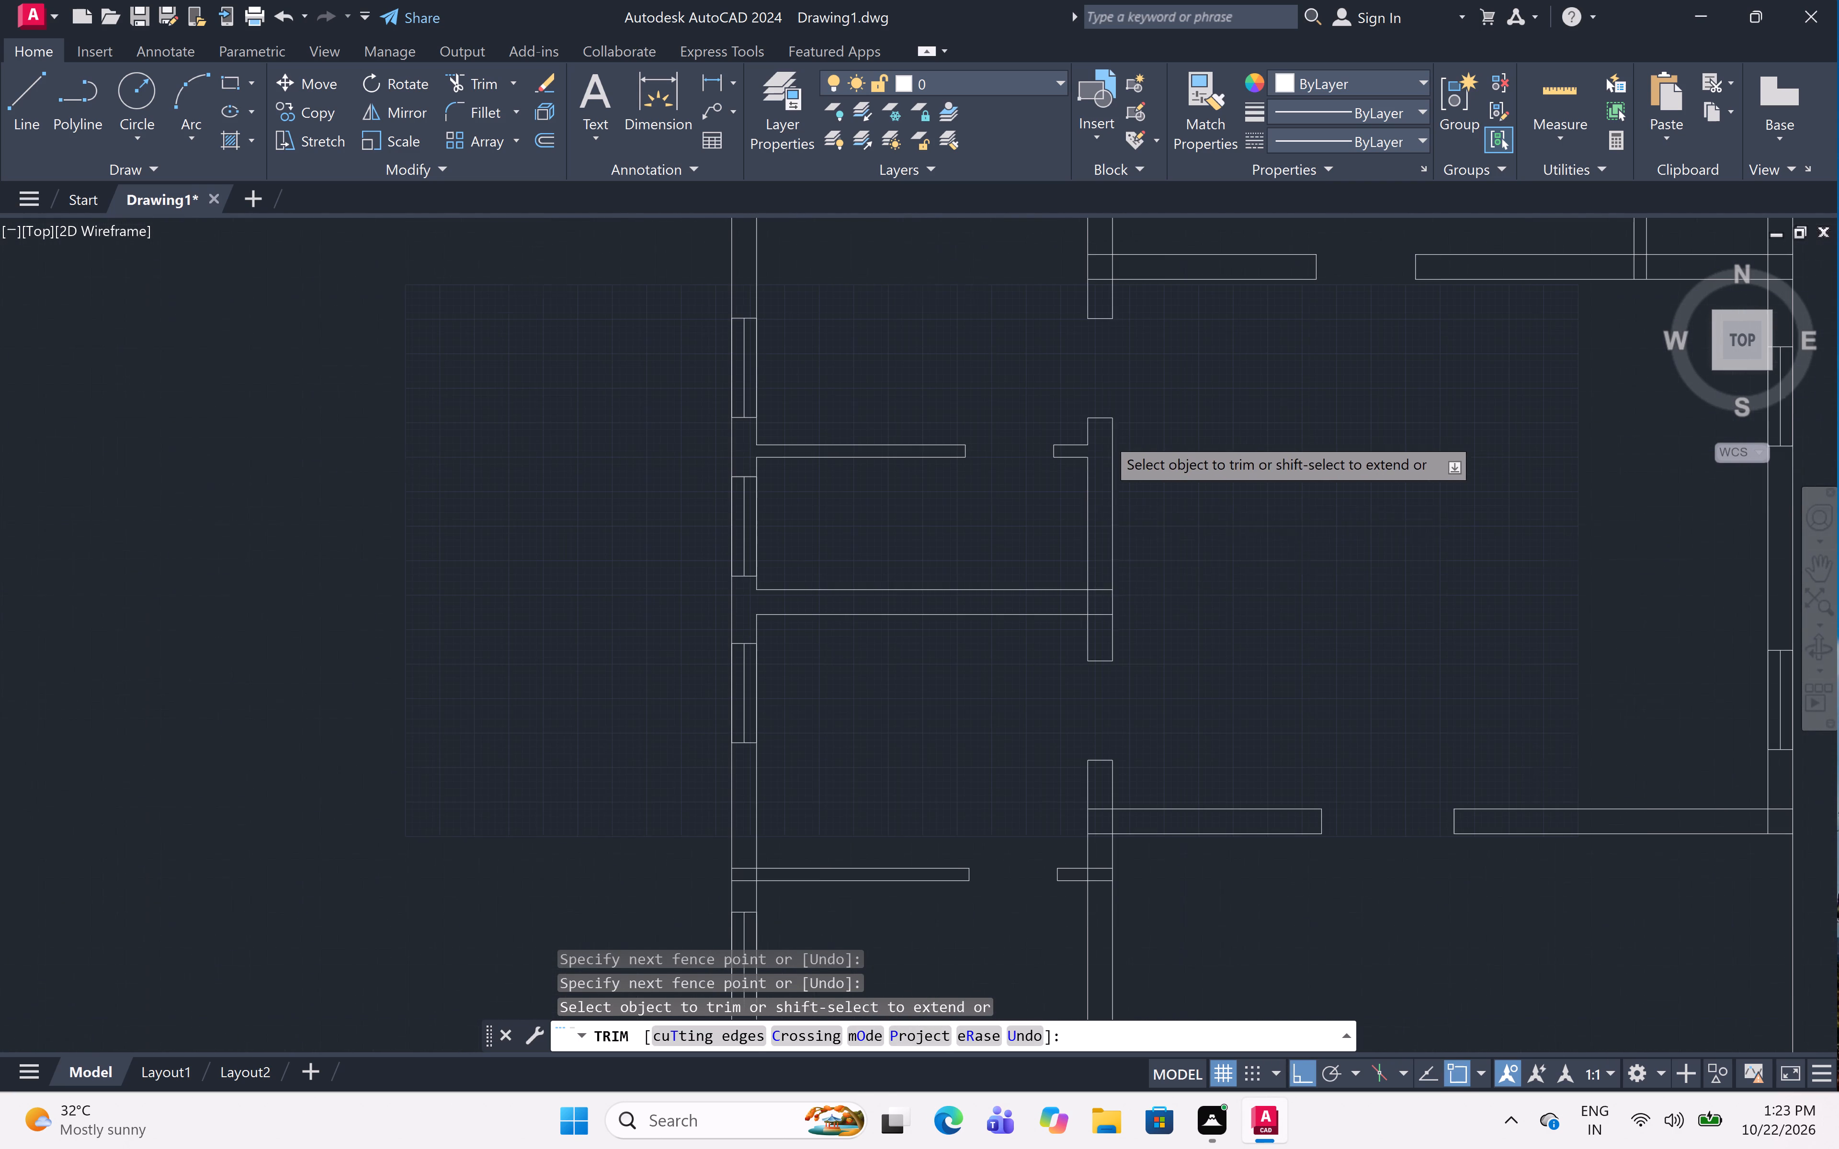
scroll(1094, 610, up, 5)
click(1117, 443)
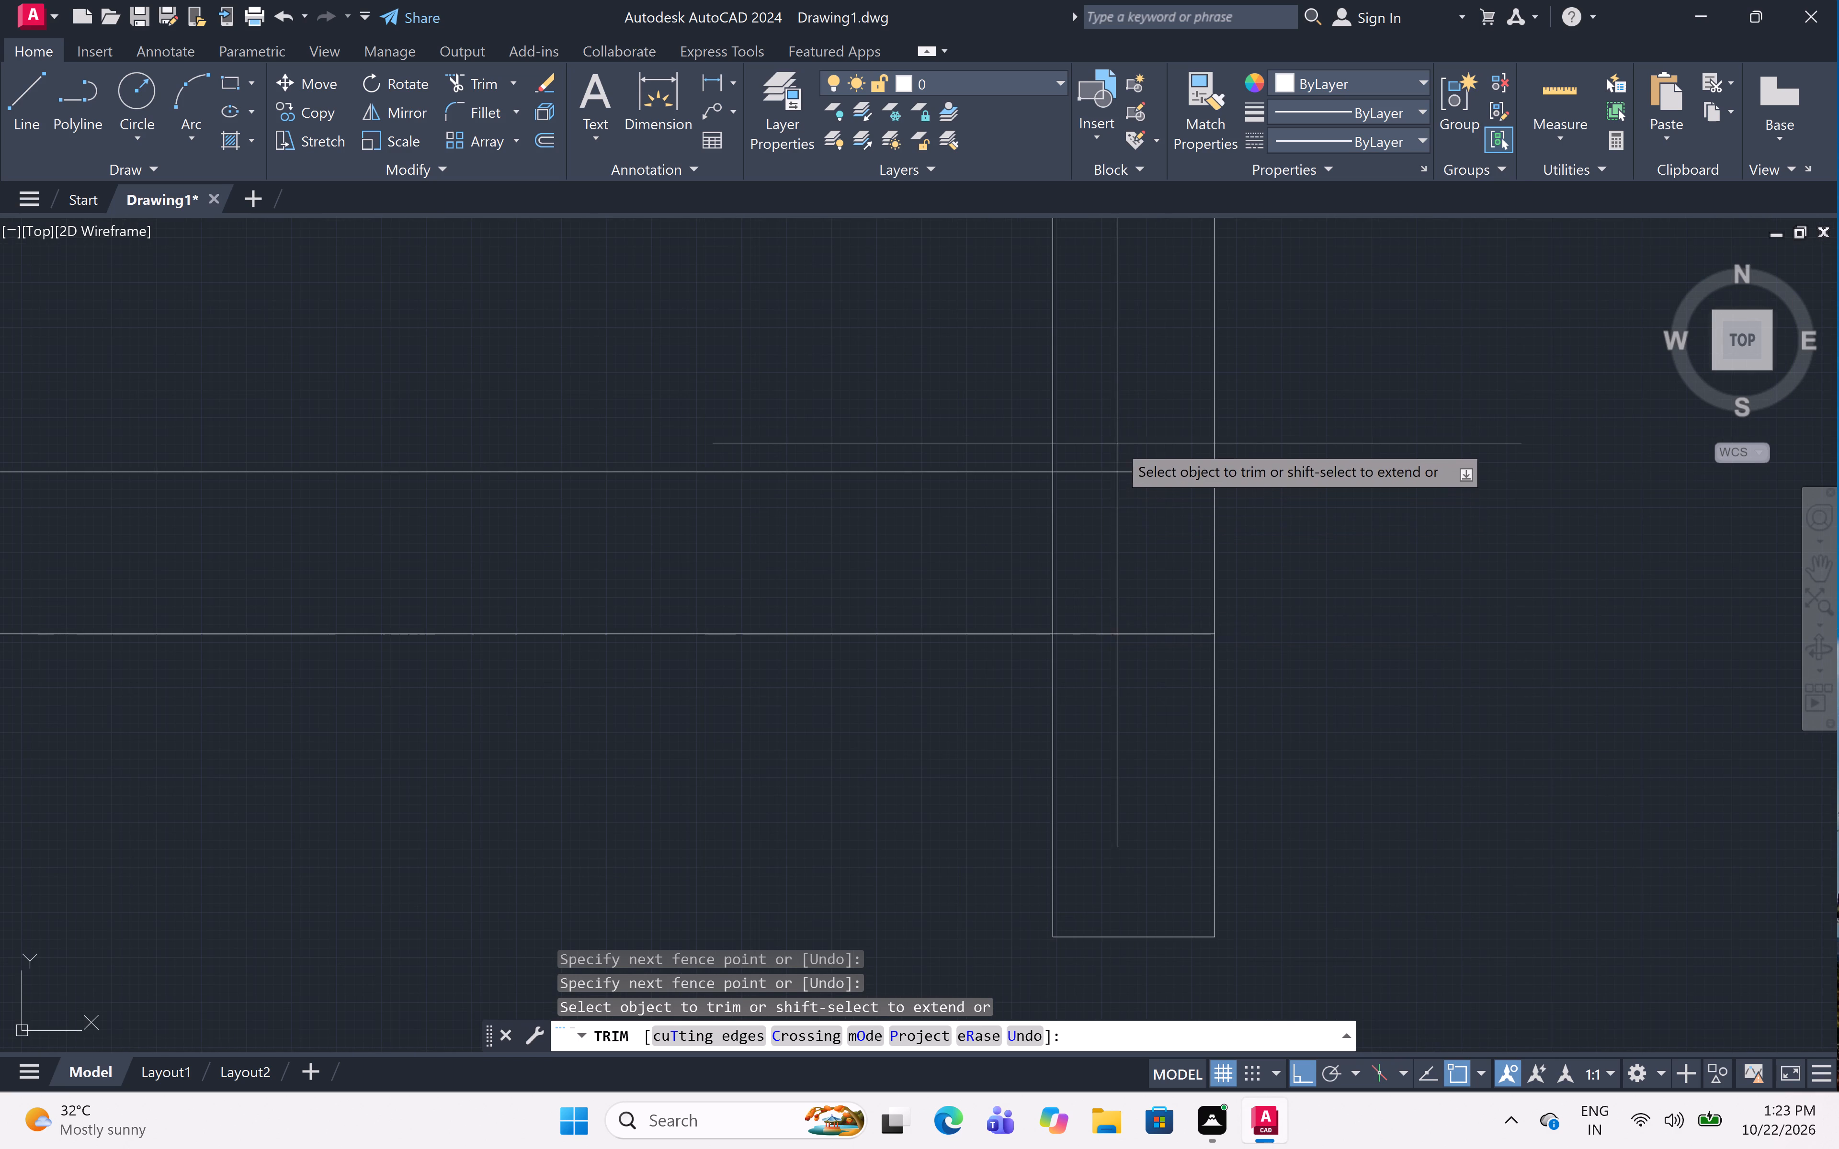
drag(1113, 736, 1111, 732)
click(1078, 581)
click(1008, 578)
Trim the overlapping lines where the hall's lower wall meets the vertical wall beside the left rooms.
scroll(1121, 541, down, 7)
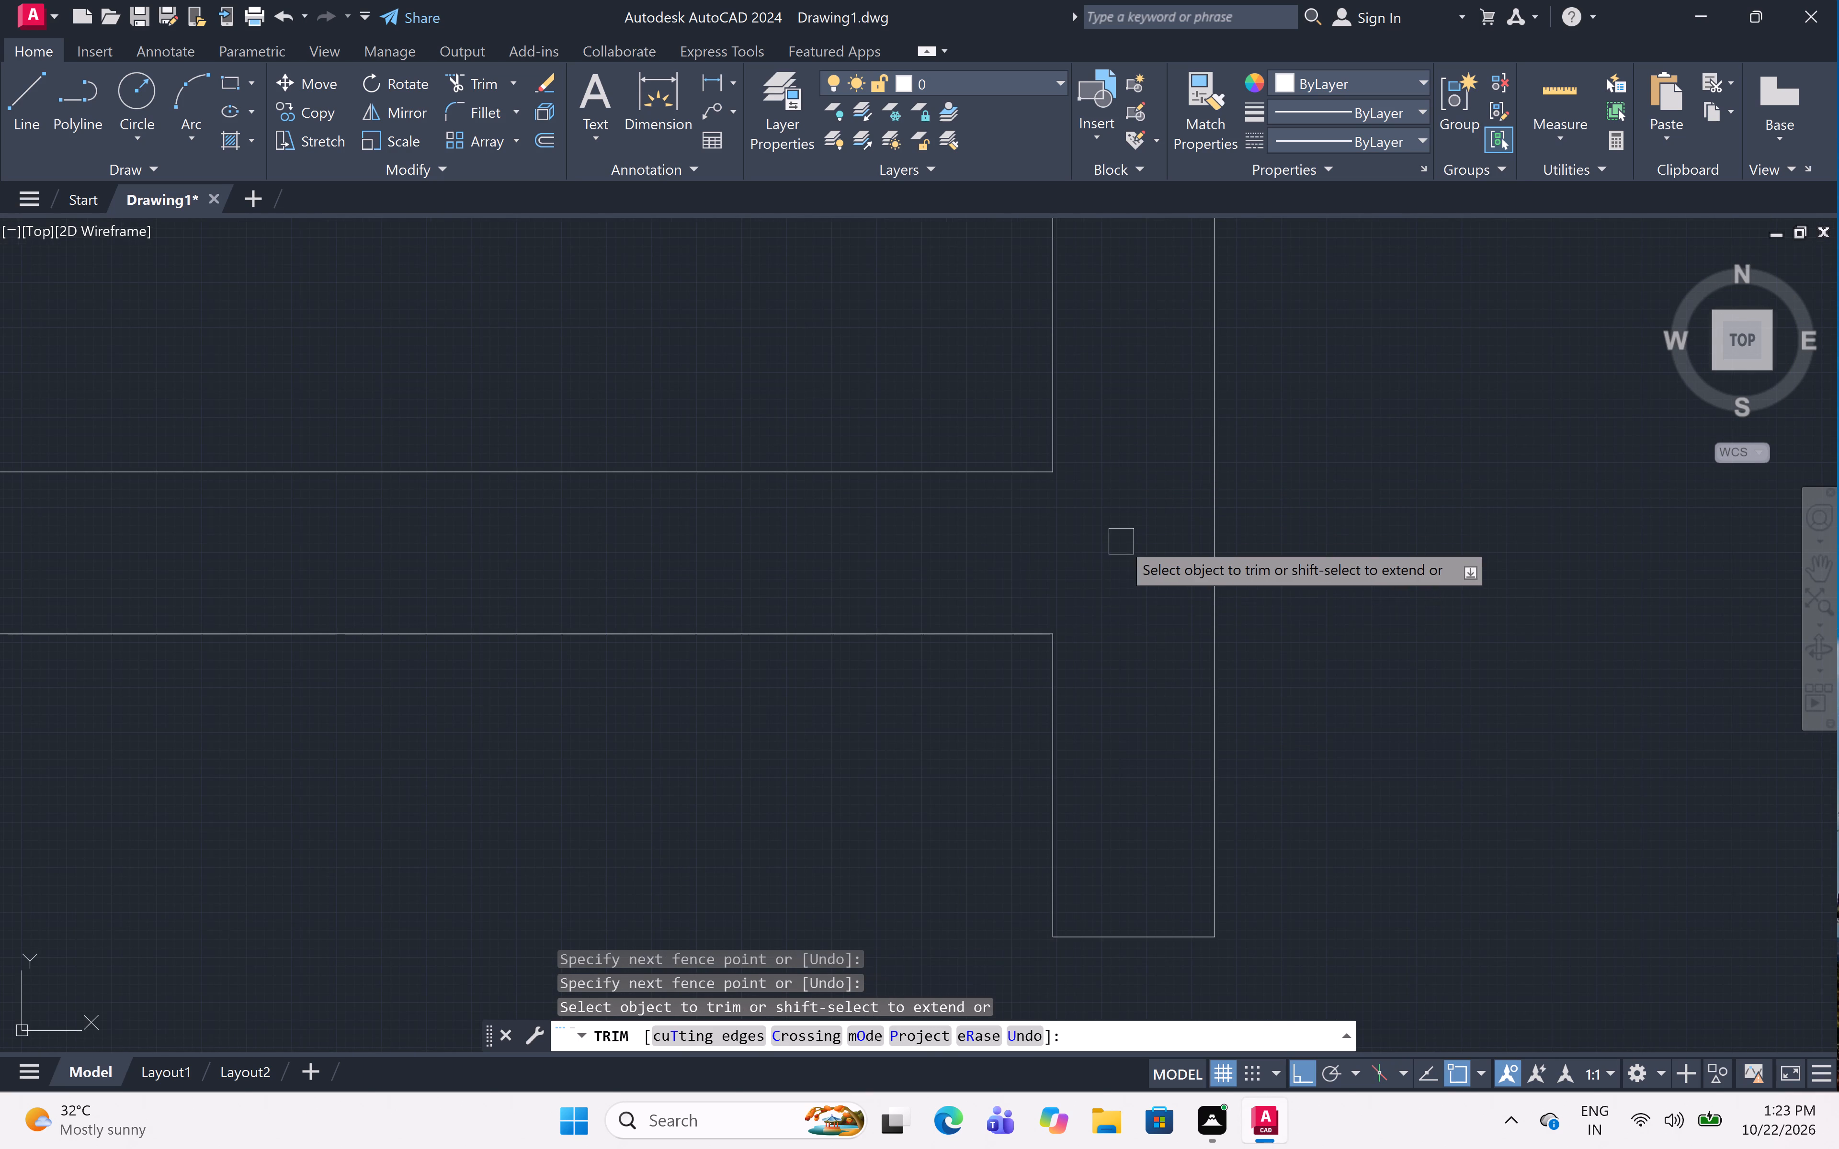
scroll(1119, 695, up, 6)
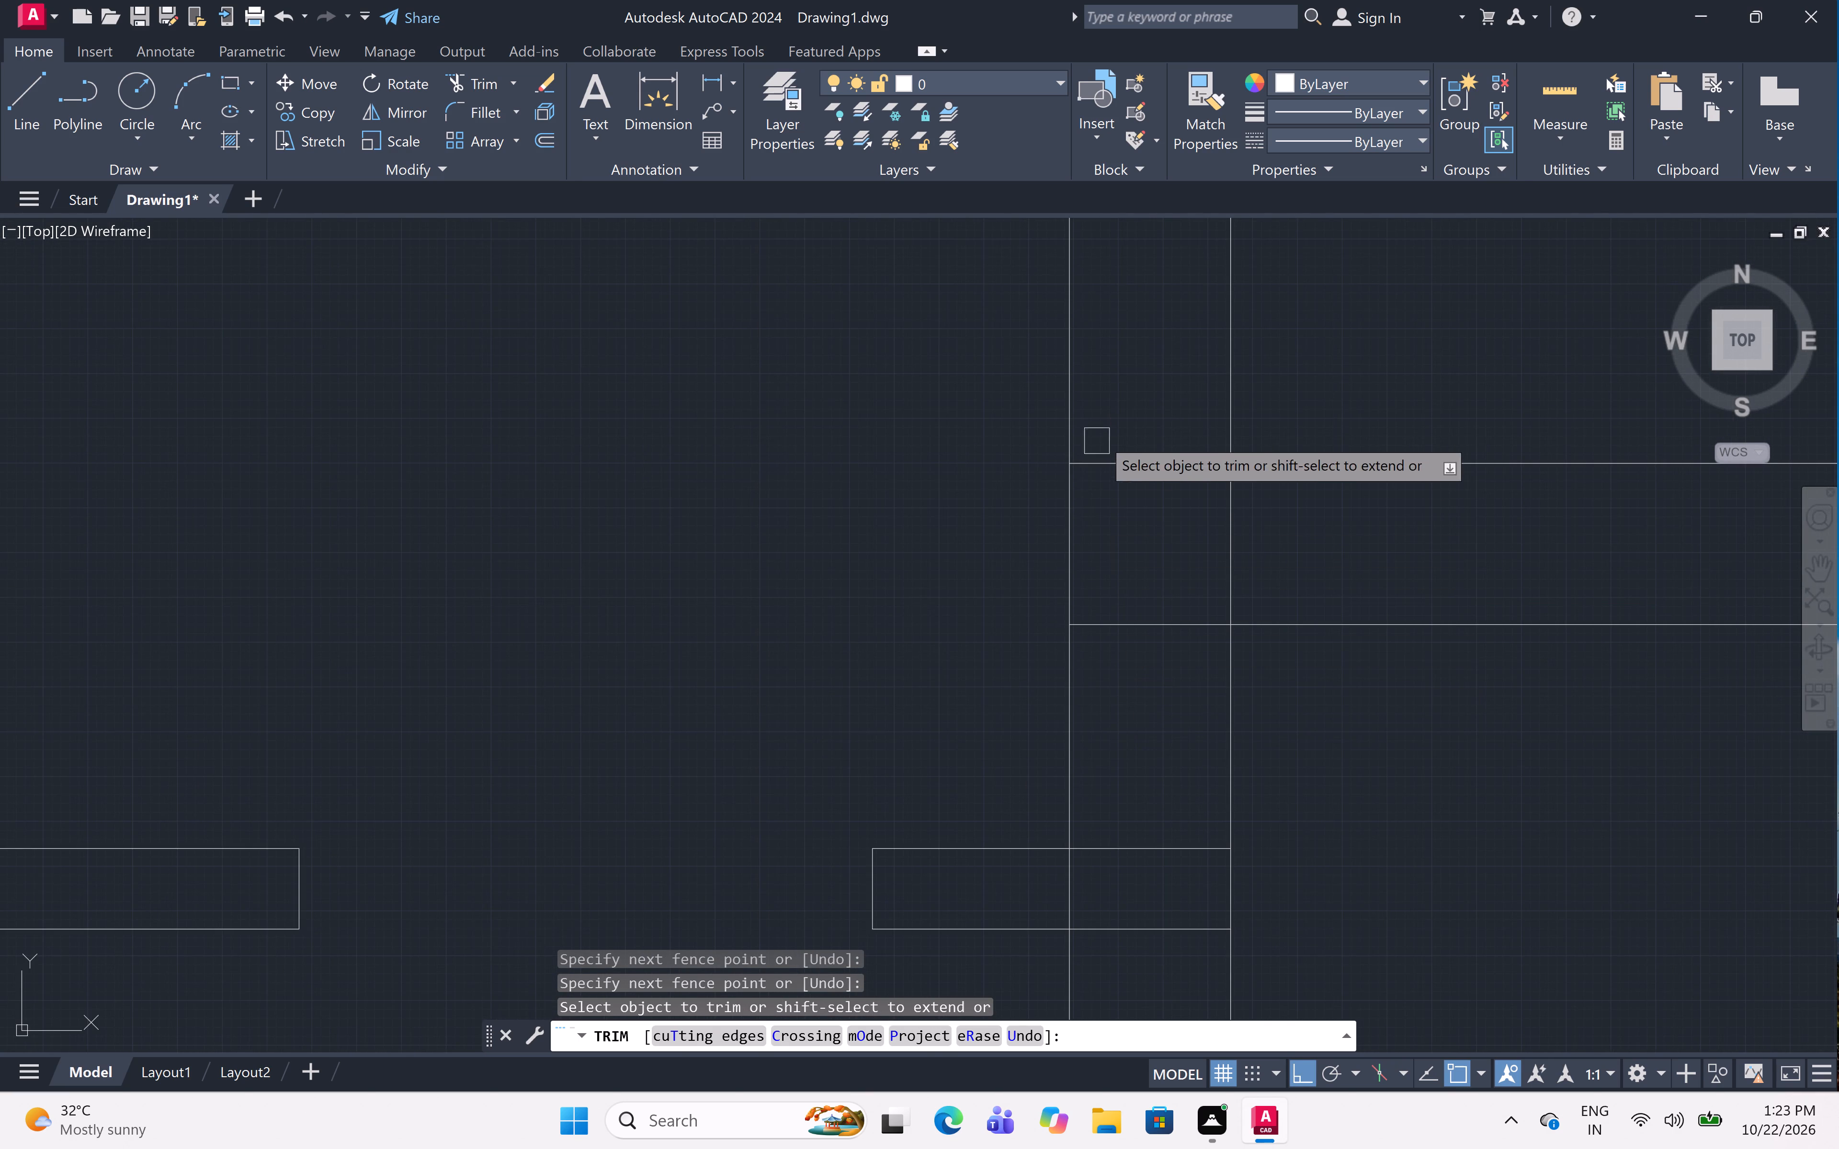
click(1145, 417)
drag(1111, 685, 1110, 679)
click(1143, 571)
click(1305, 559)
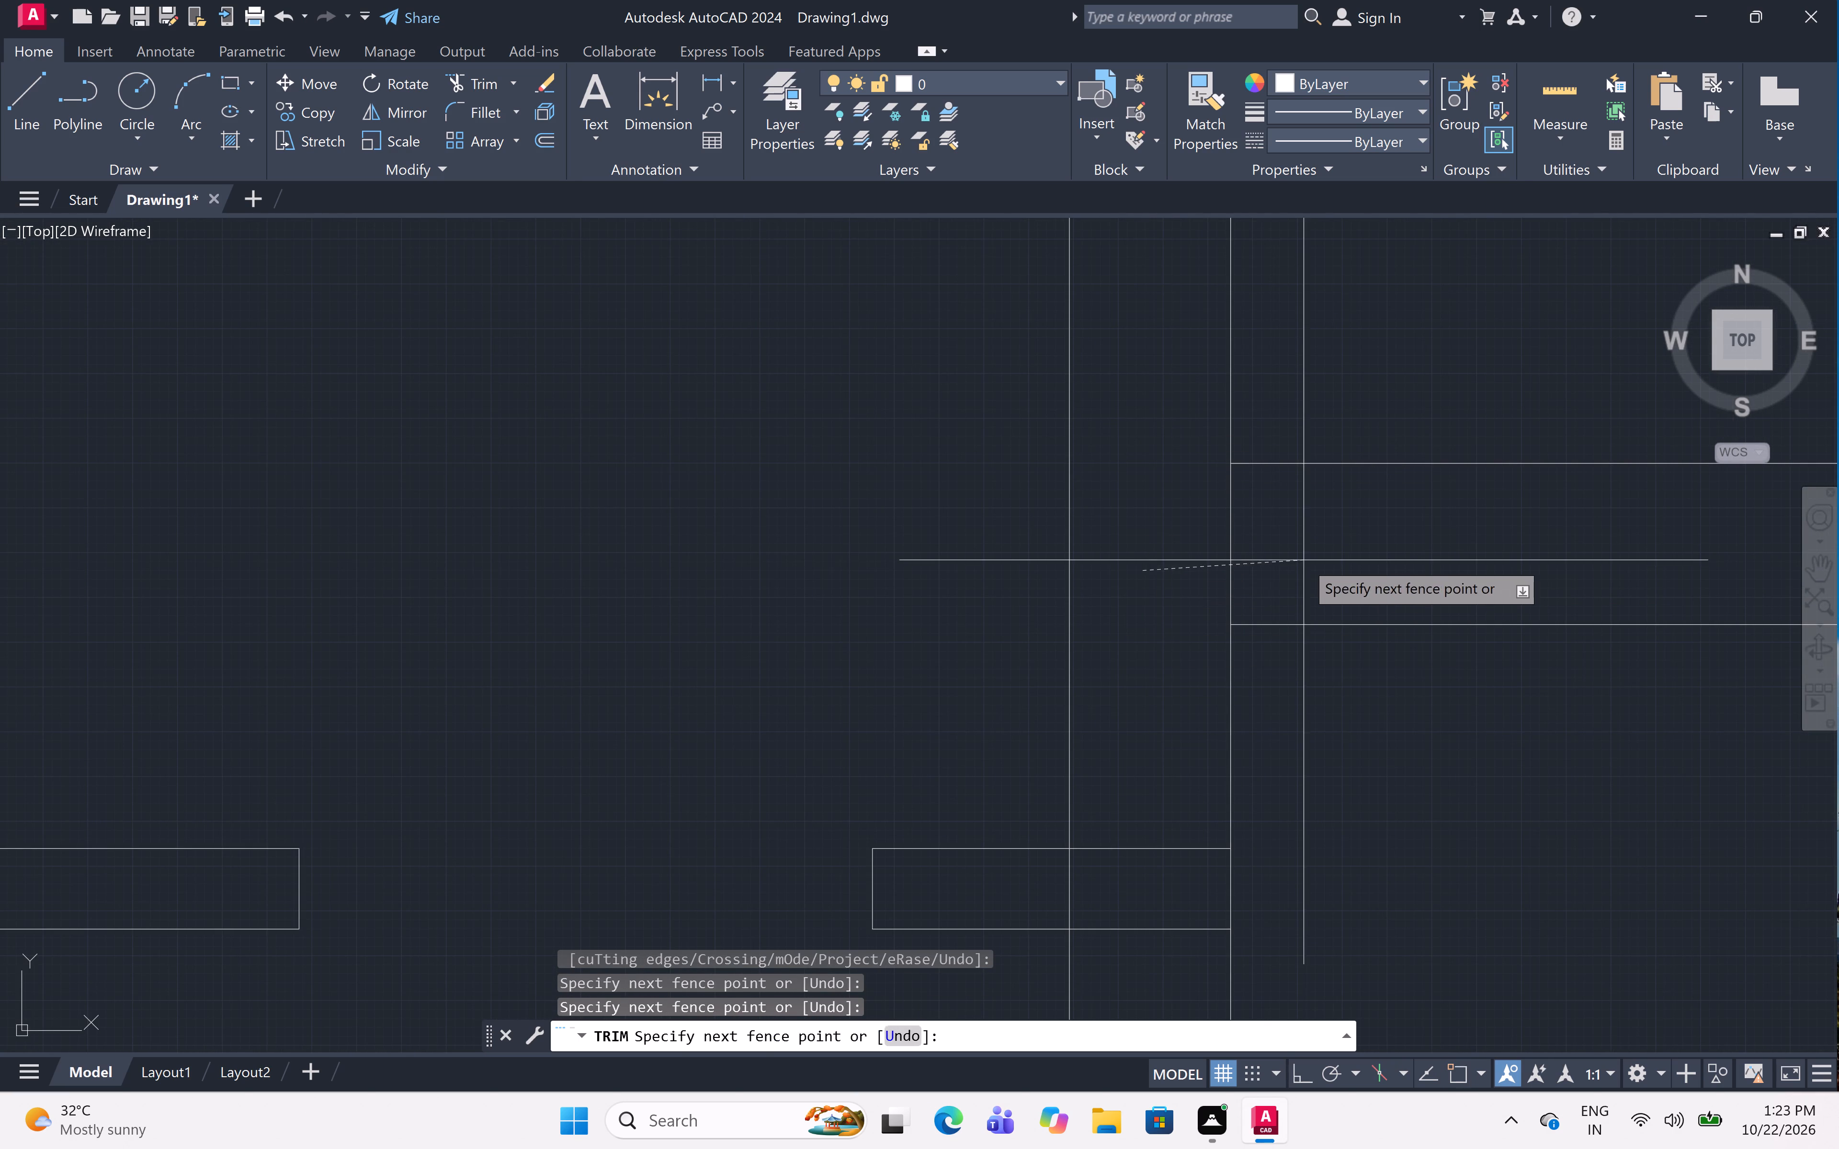
Trim the overlapping lines where the lower 4.5" partition's short stub meets the vertical wall beside the hall.
scroll(1305, 559, down, 3)
scroll(1274, 642, up, 6)
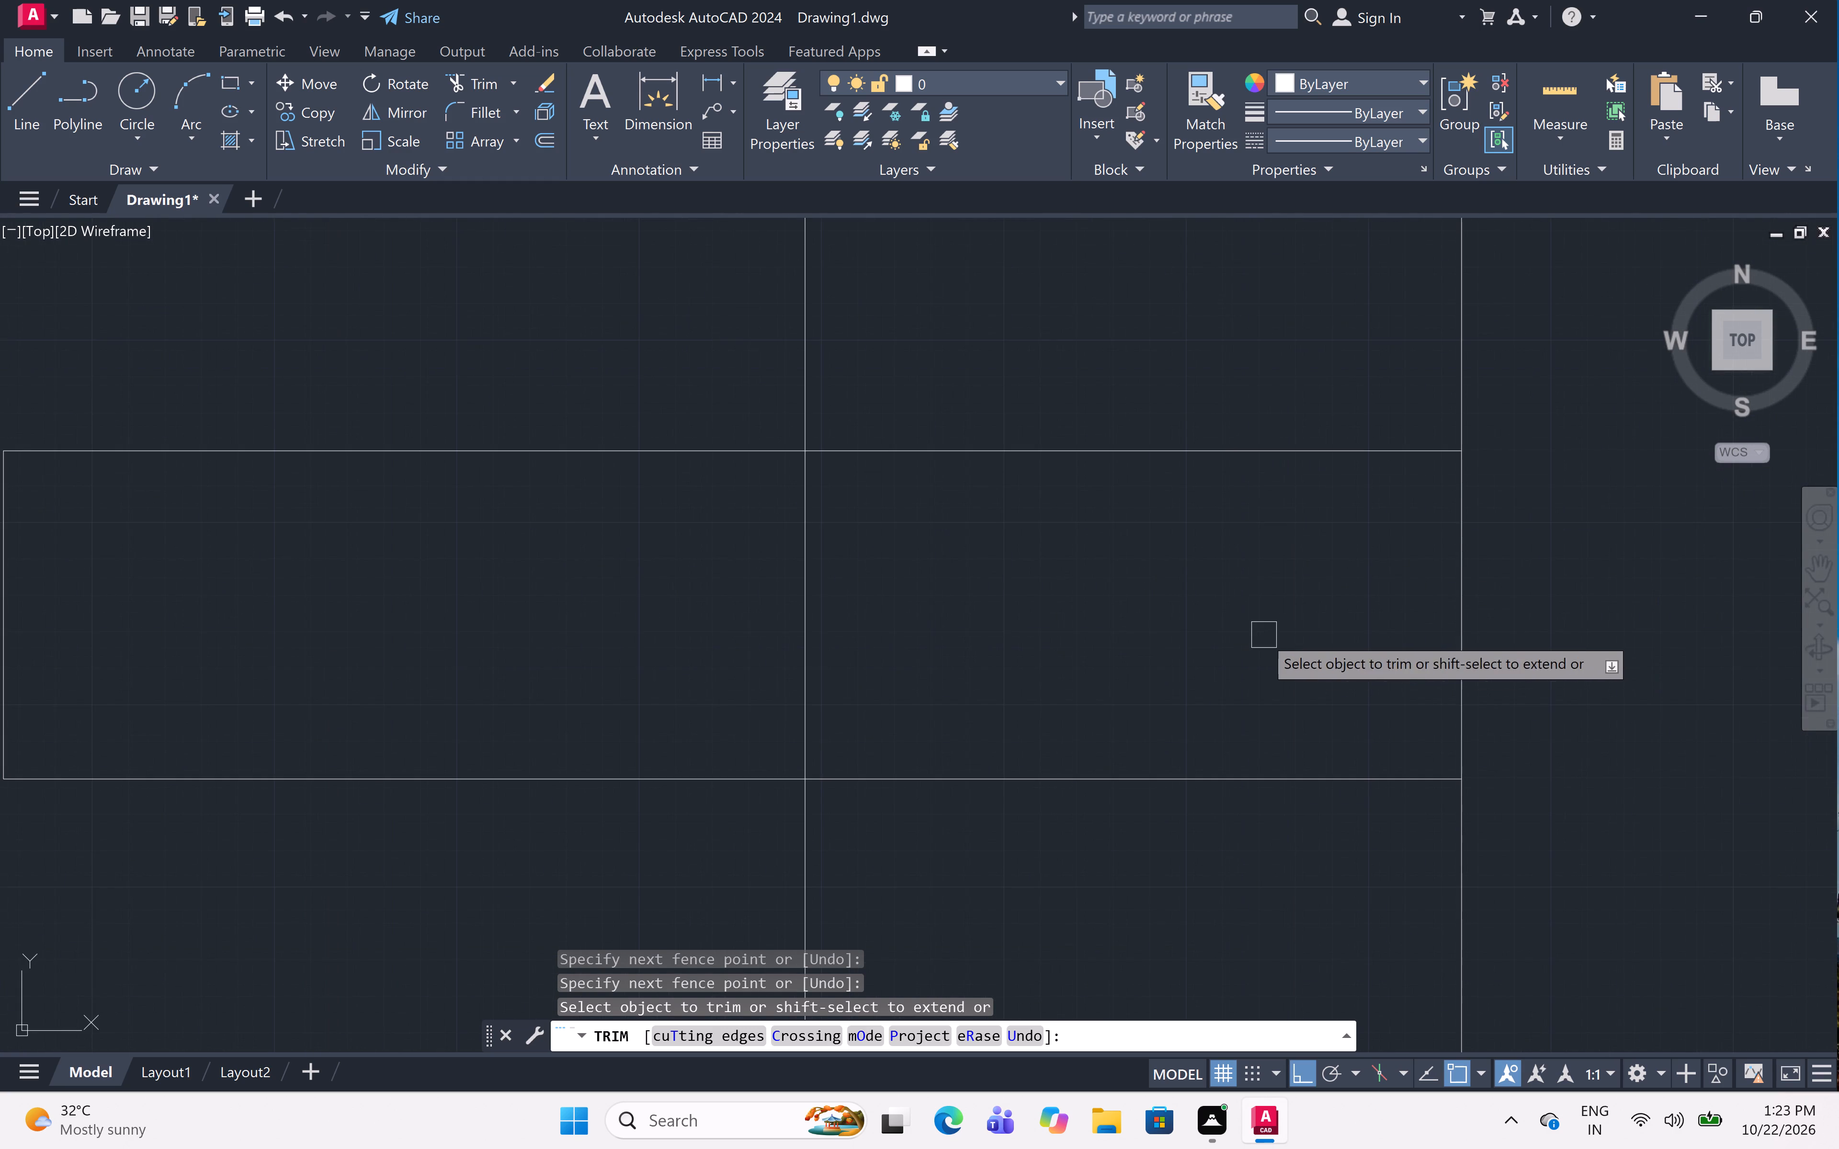
click(1221, 341)
click(1247, 840)
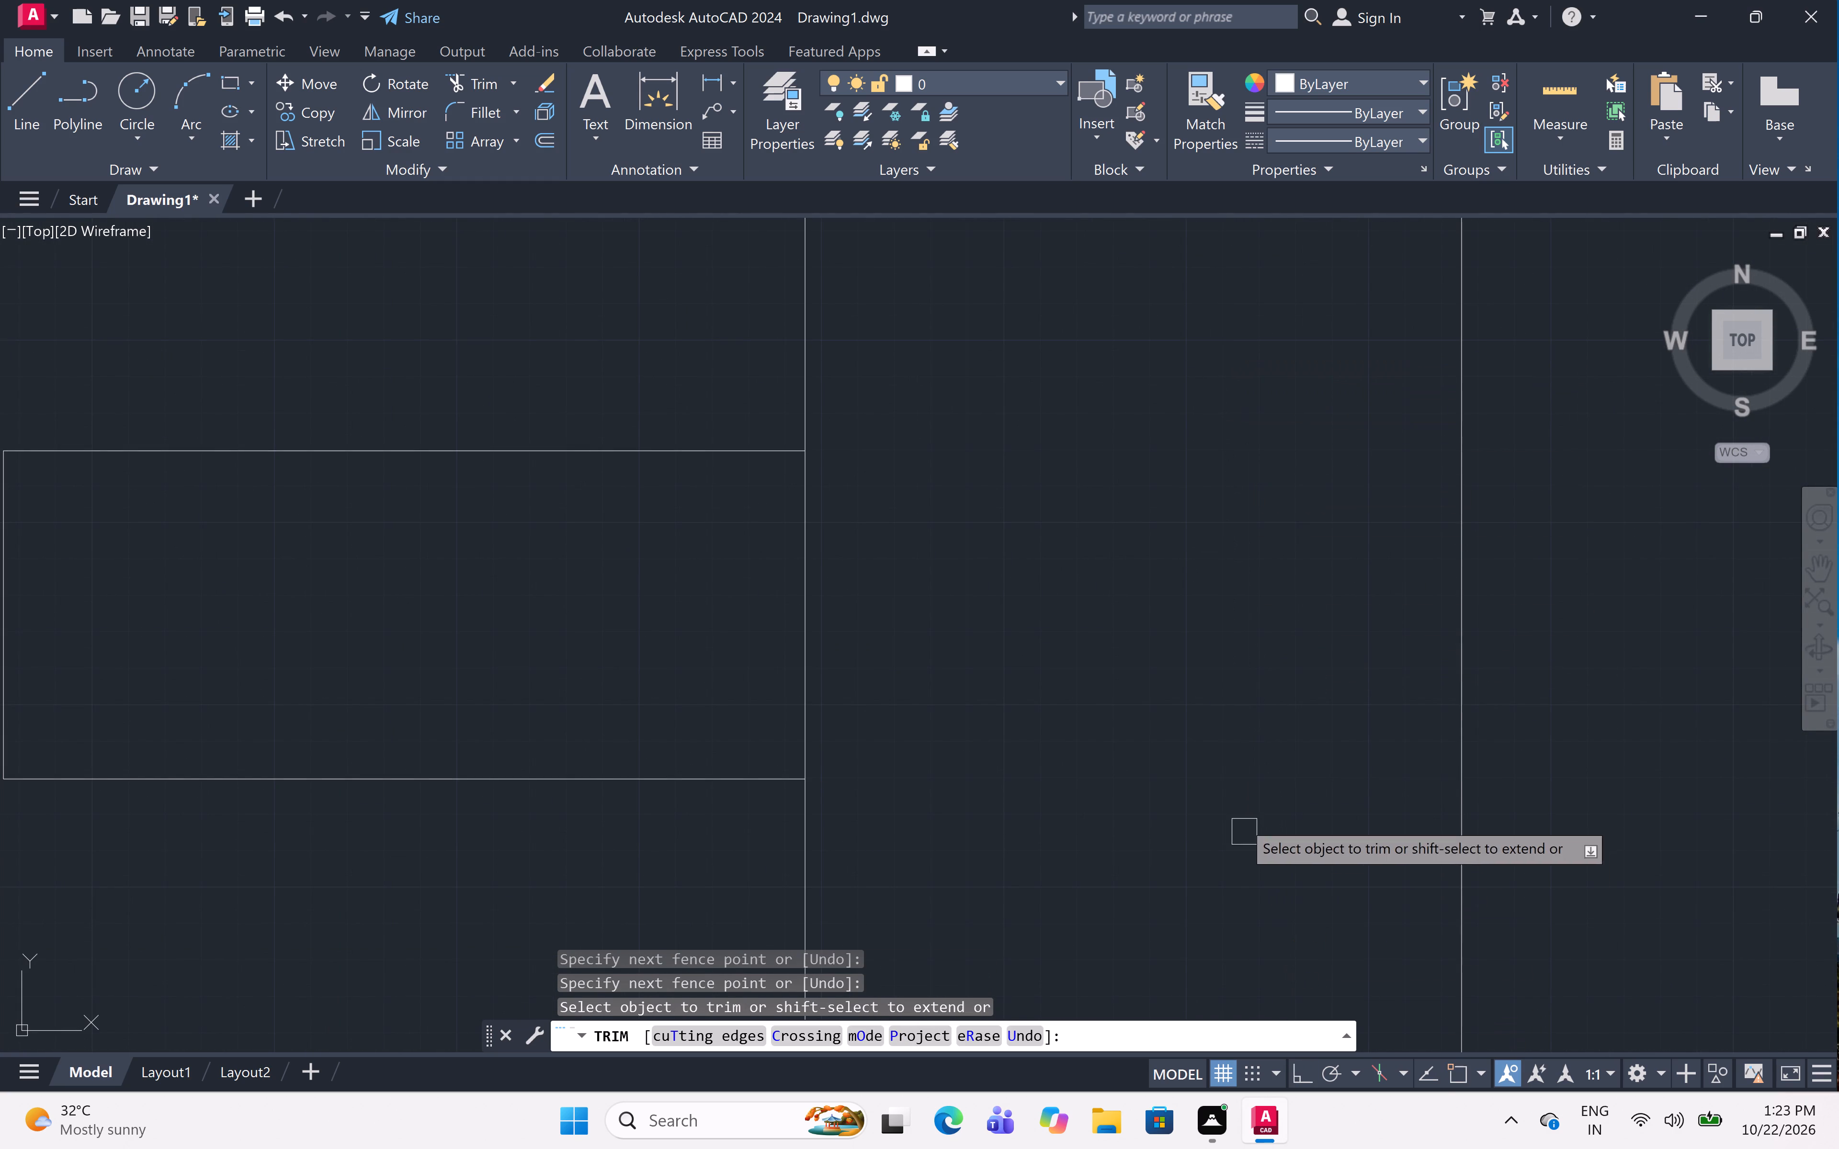
click(1030, 699)
click(698, 665)
Trim the overlapping lines where the lower 4.5" partition meets the left outer wall.
scroll(1166, 640, down, 6)
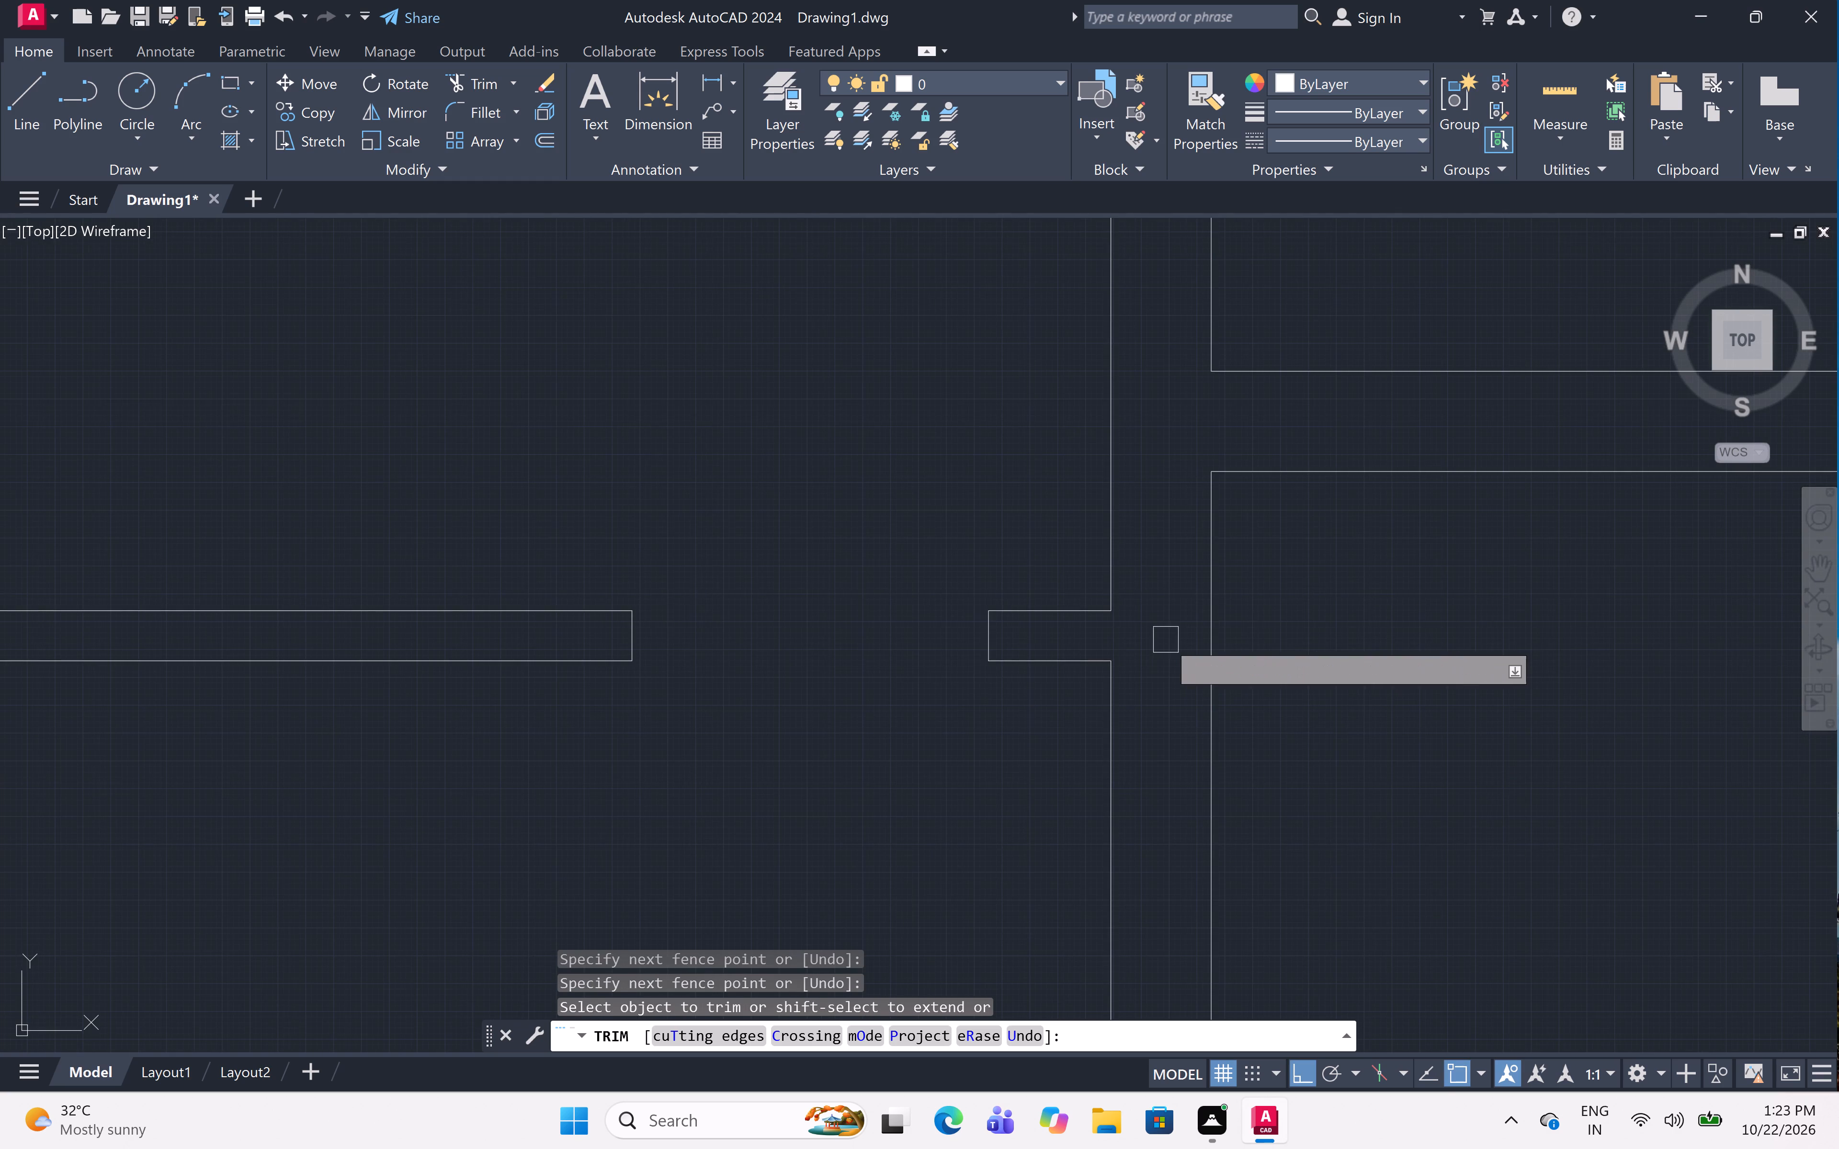
scroll(1170, 643, down, 4)
scroll(946, 639, up, 5)
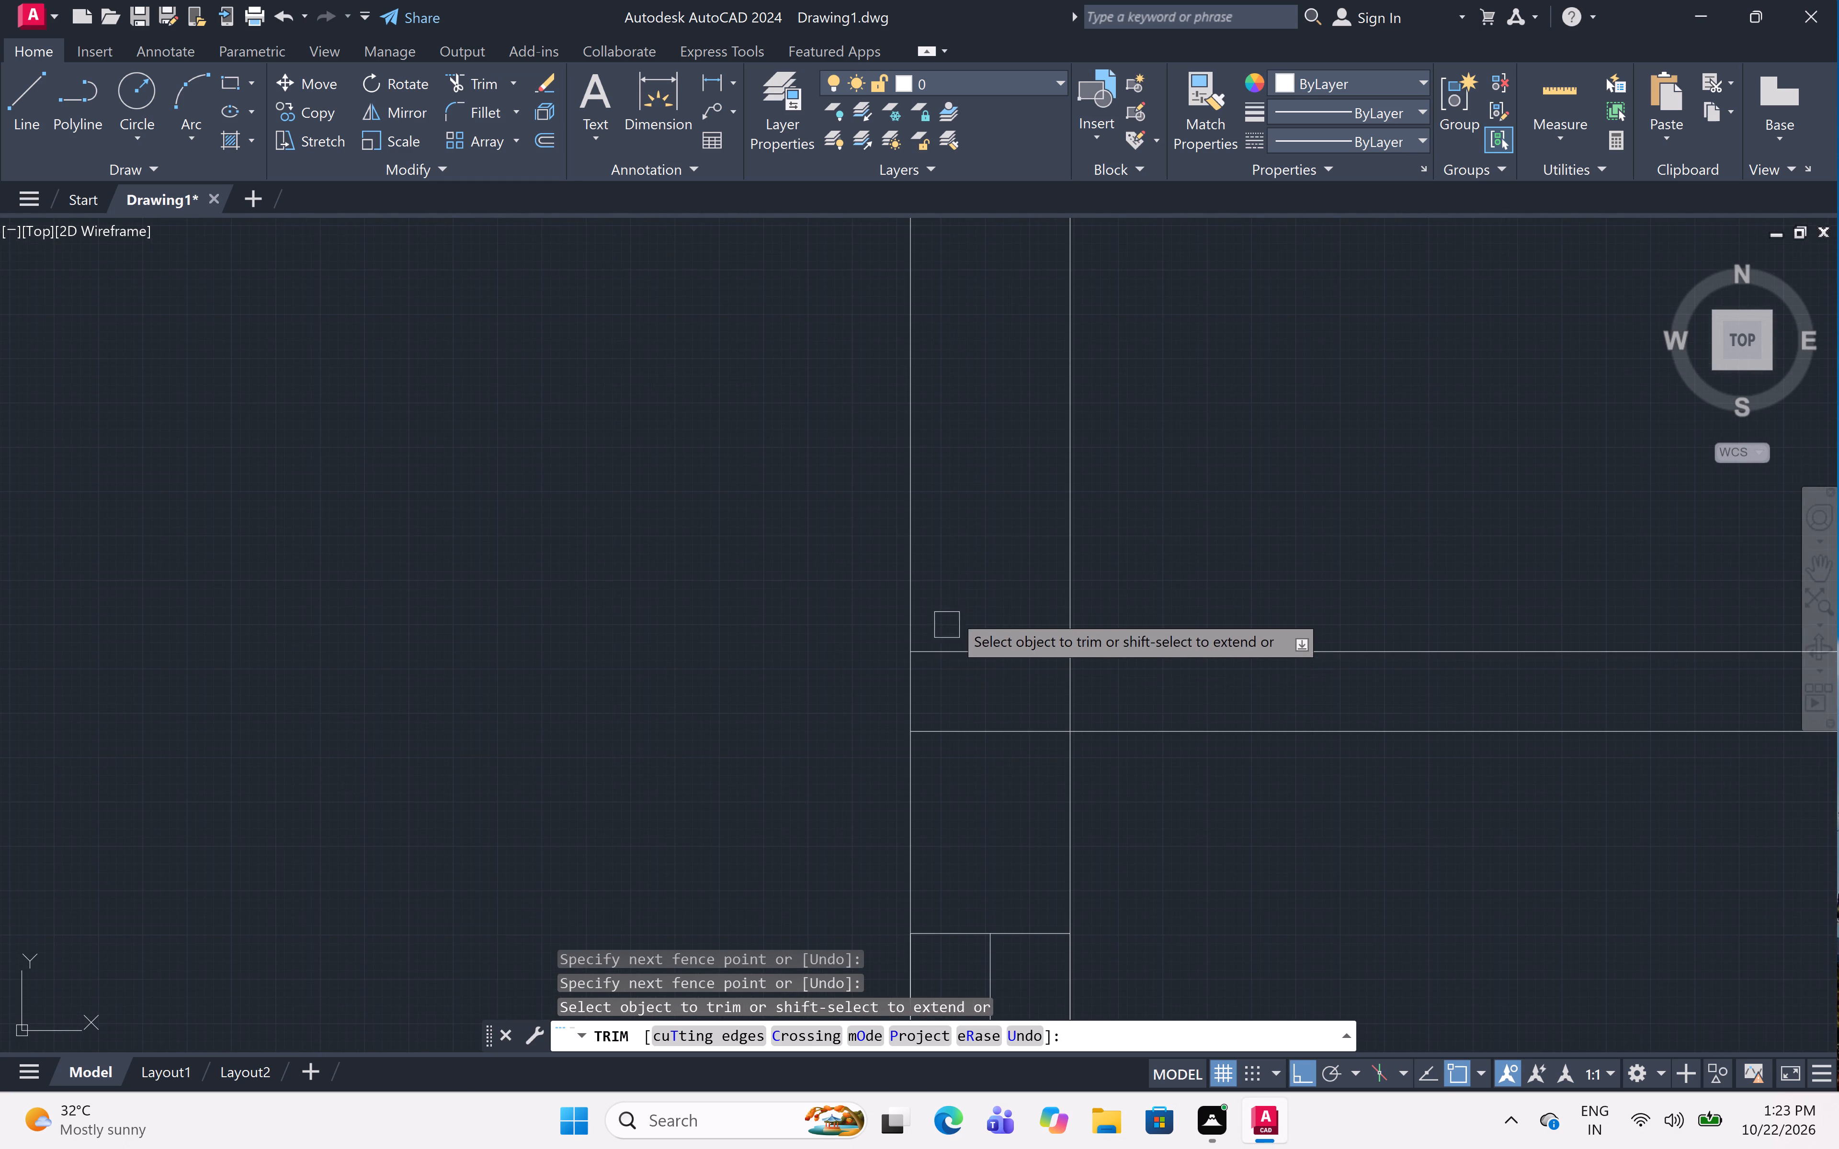
click(955, 608)
click(954, 765)
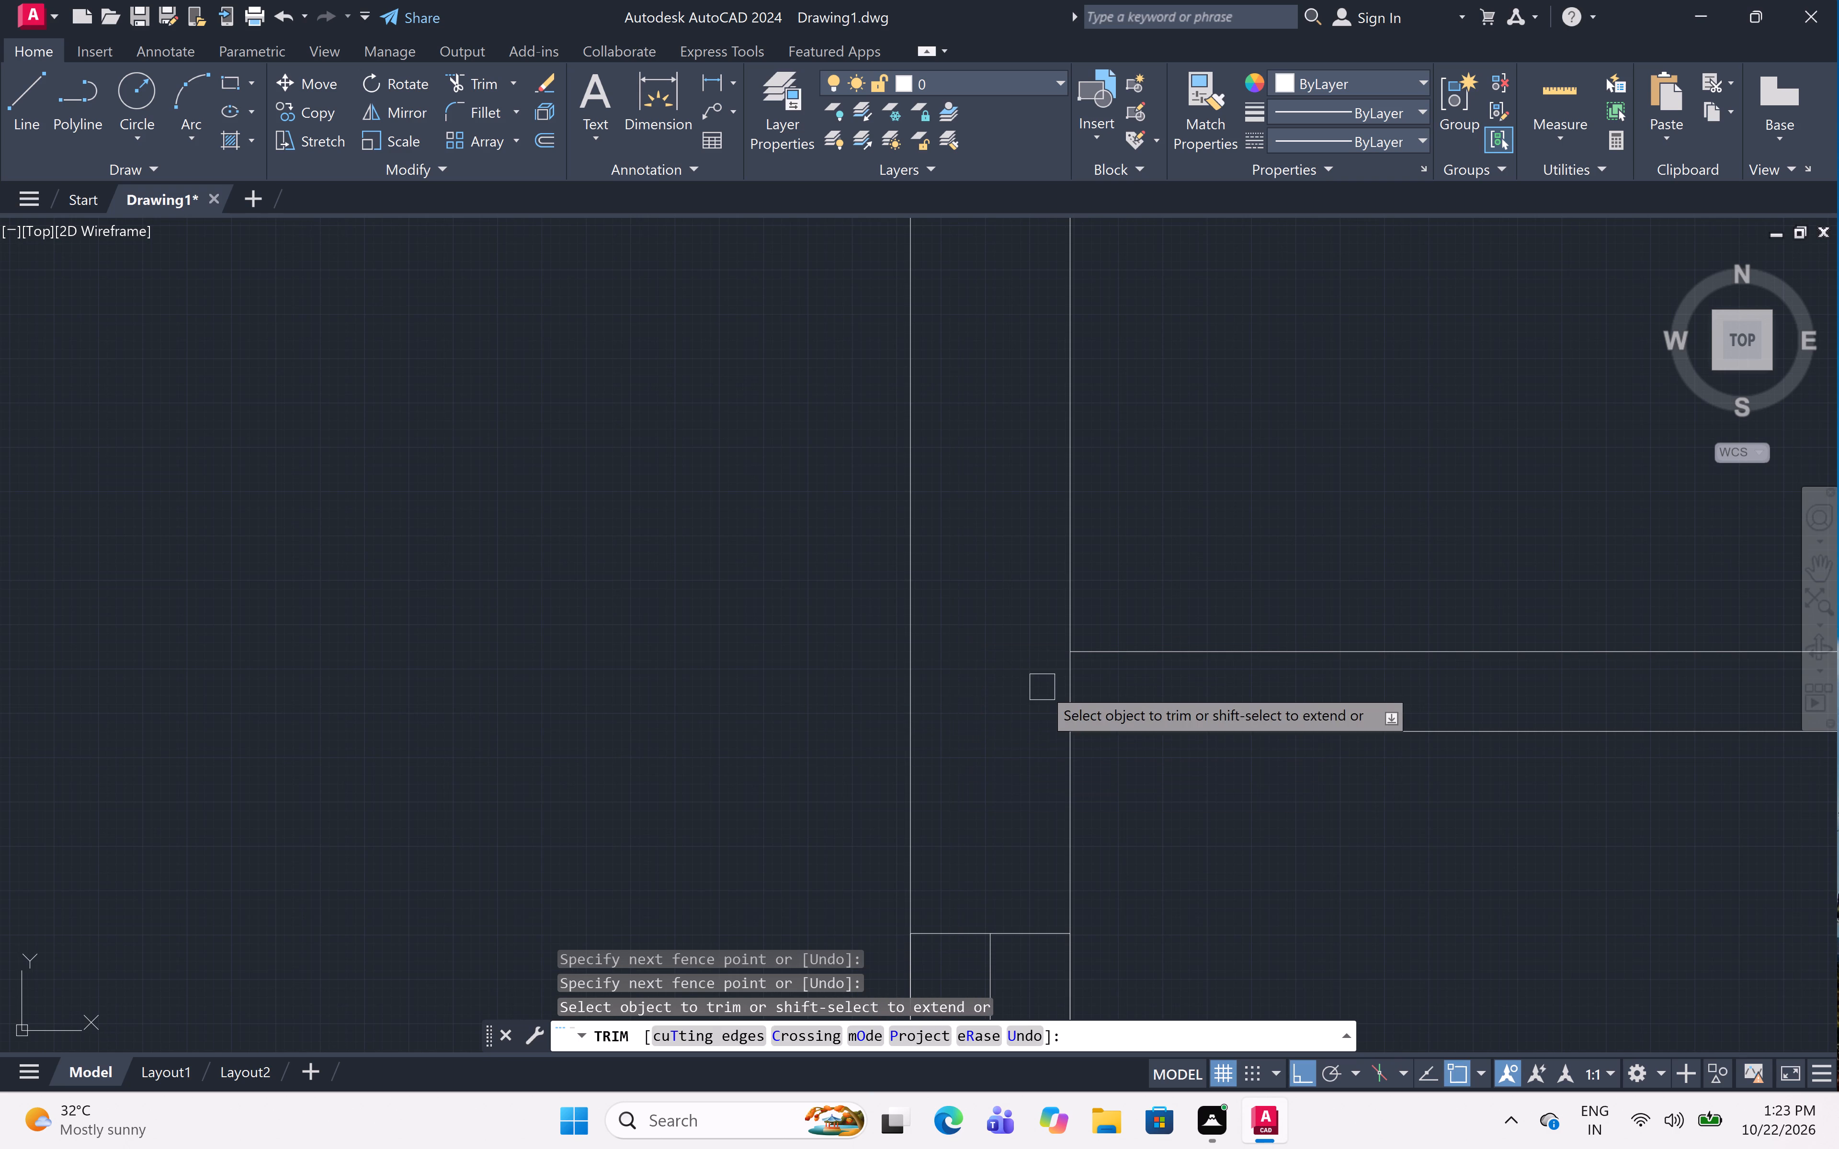
click(1042, 687)
click(1153, 708)
Trim the overlapping lines where the wall above the staircase meets the left outer wall.
scroll(994, 641, down, 6)
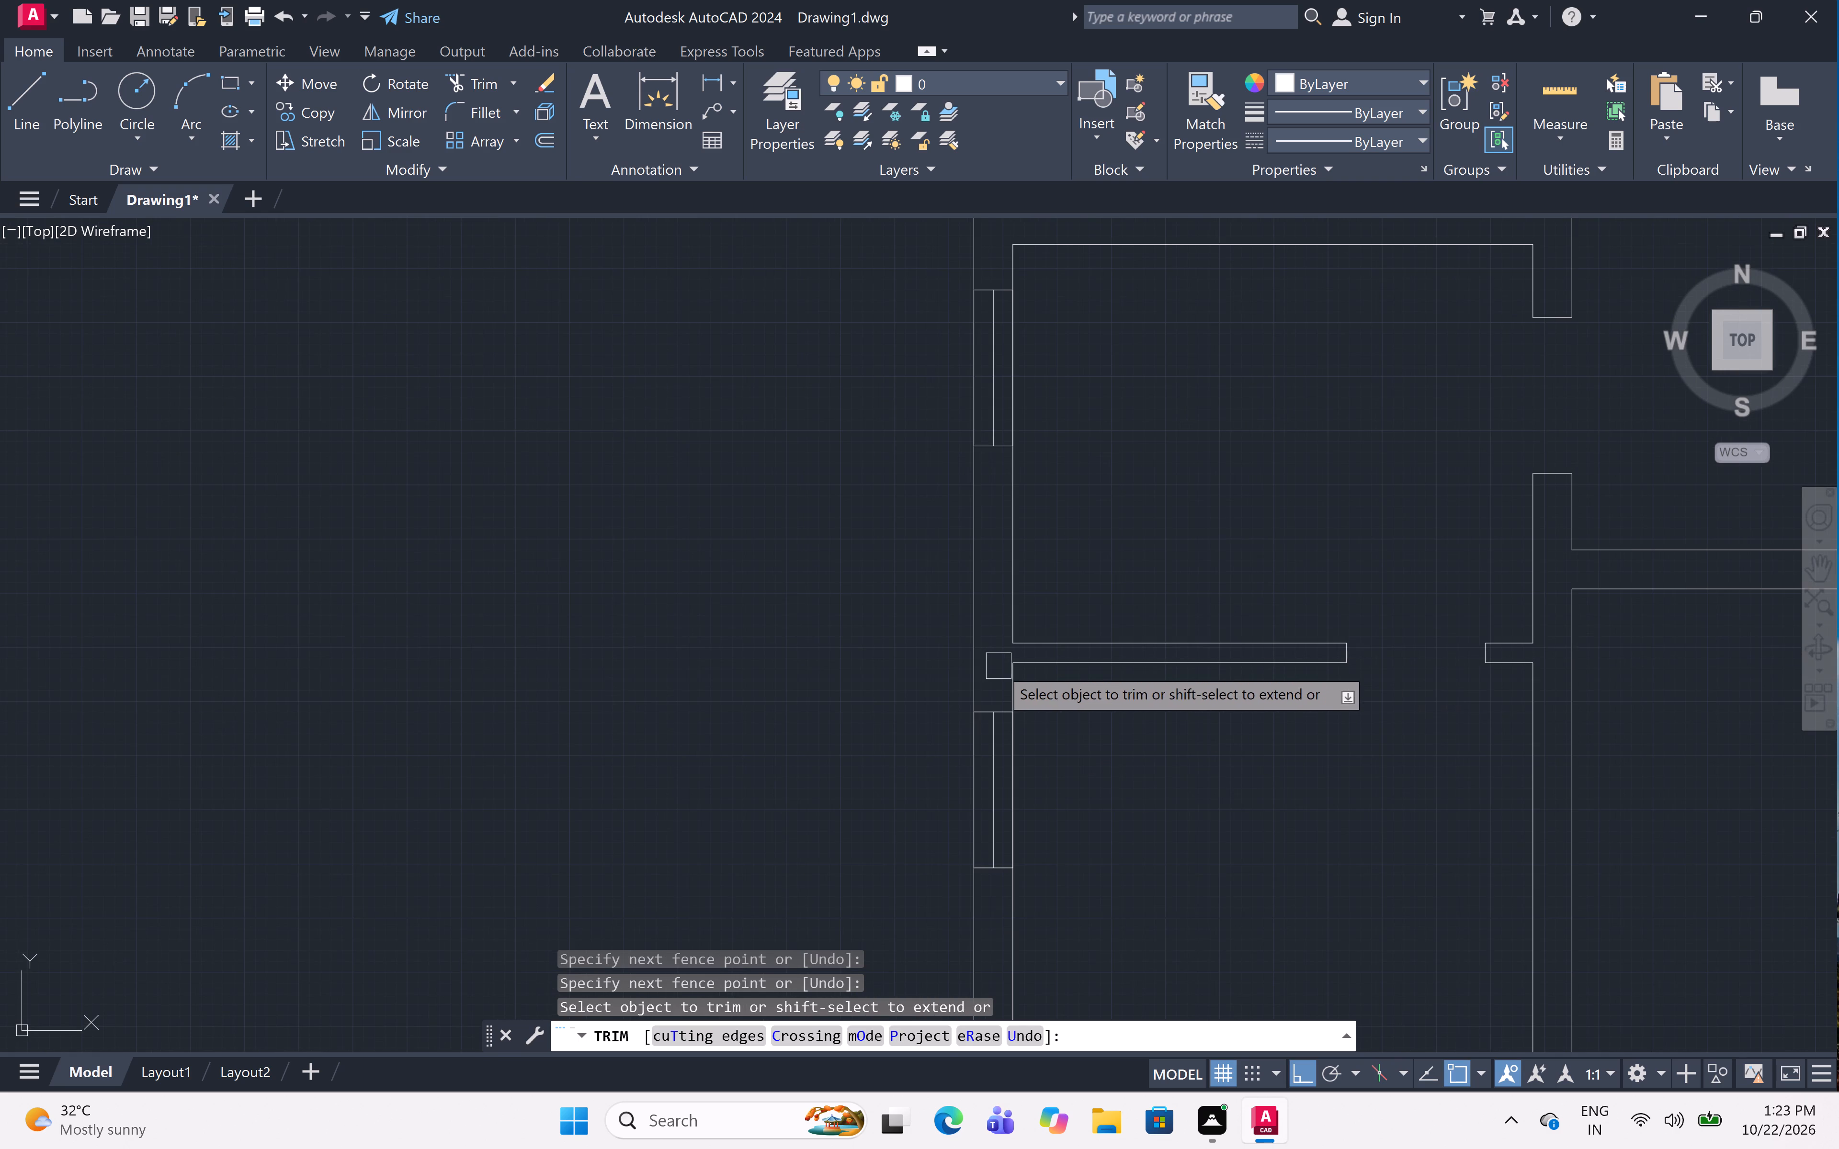
scroll(1000, 667, down, 4)
scroll(999, 737, up, 7)
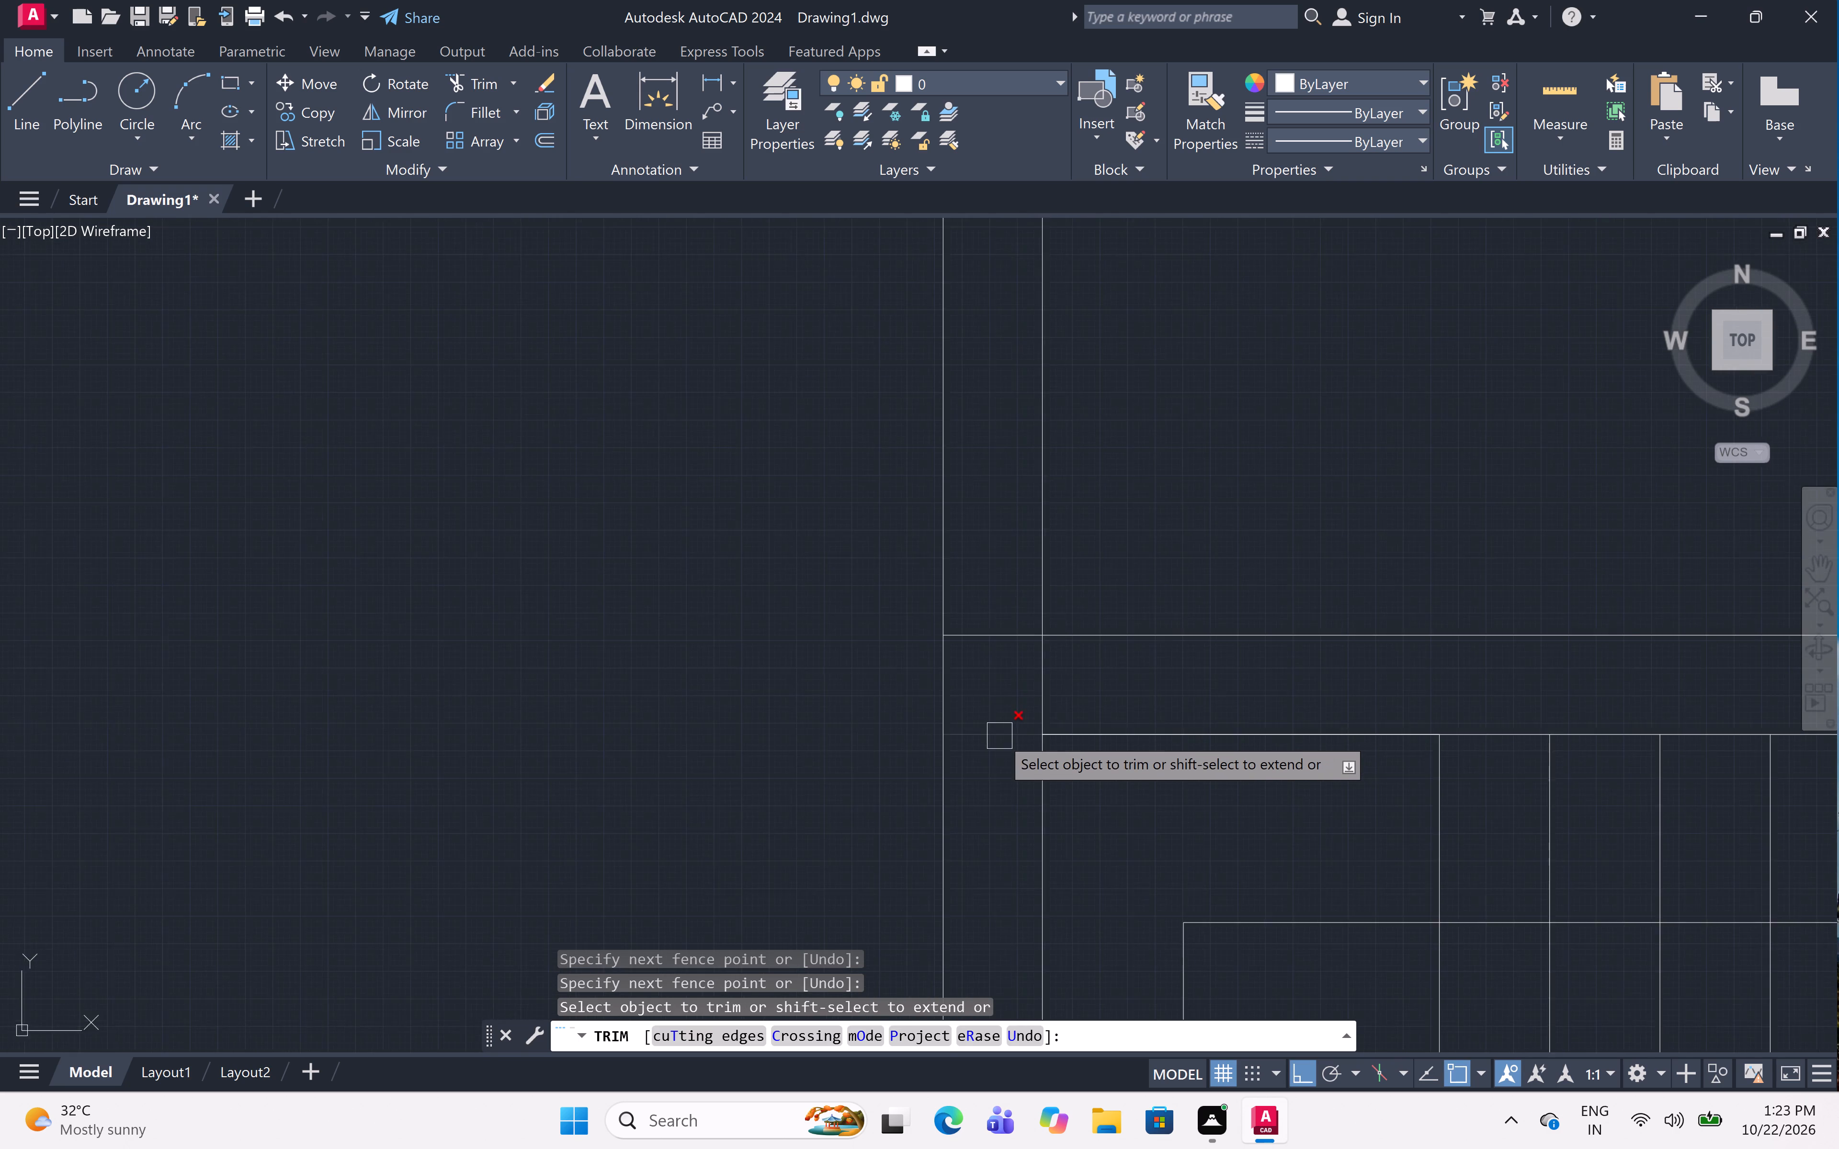
scroll(999, 736, up, 1)
click(984, 539)
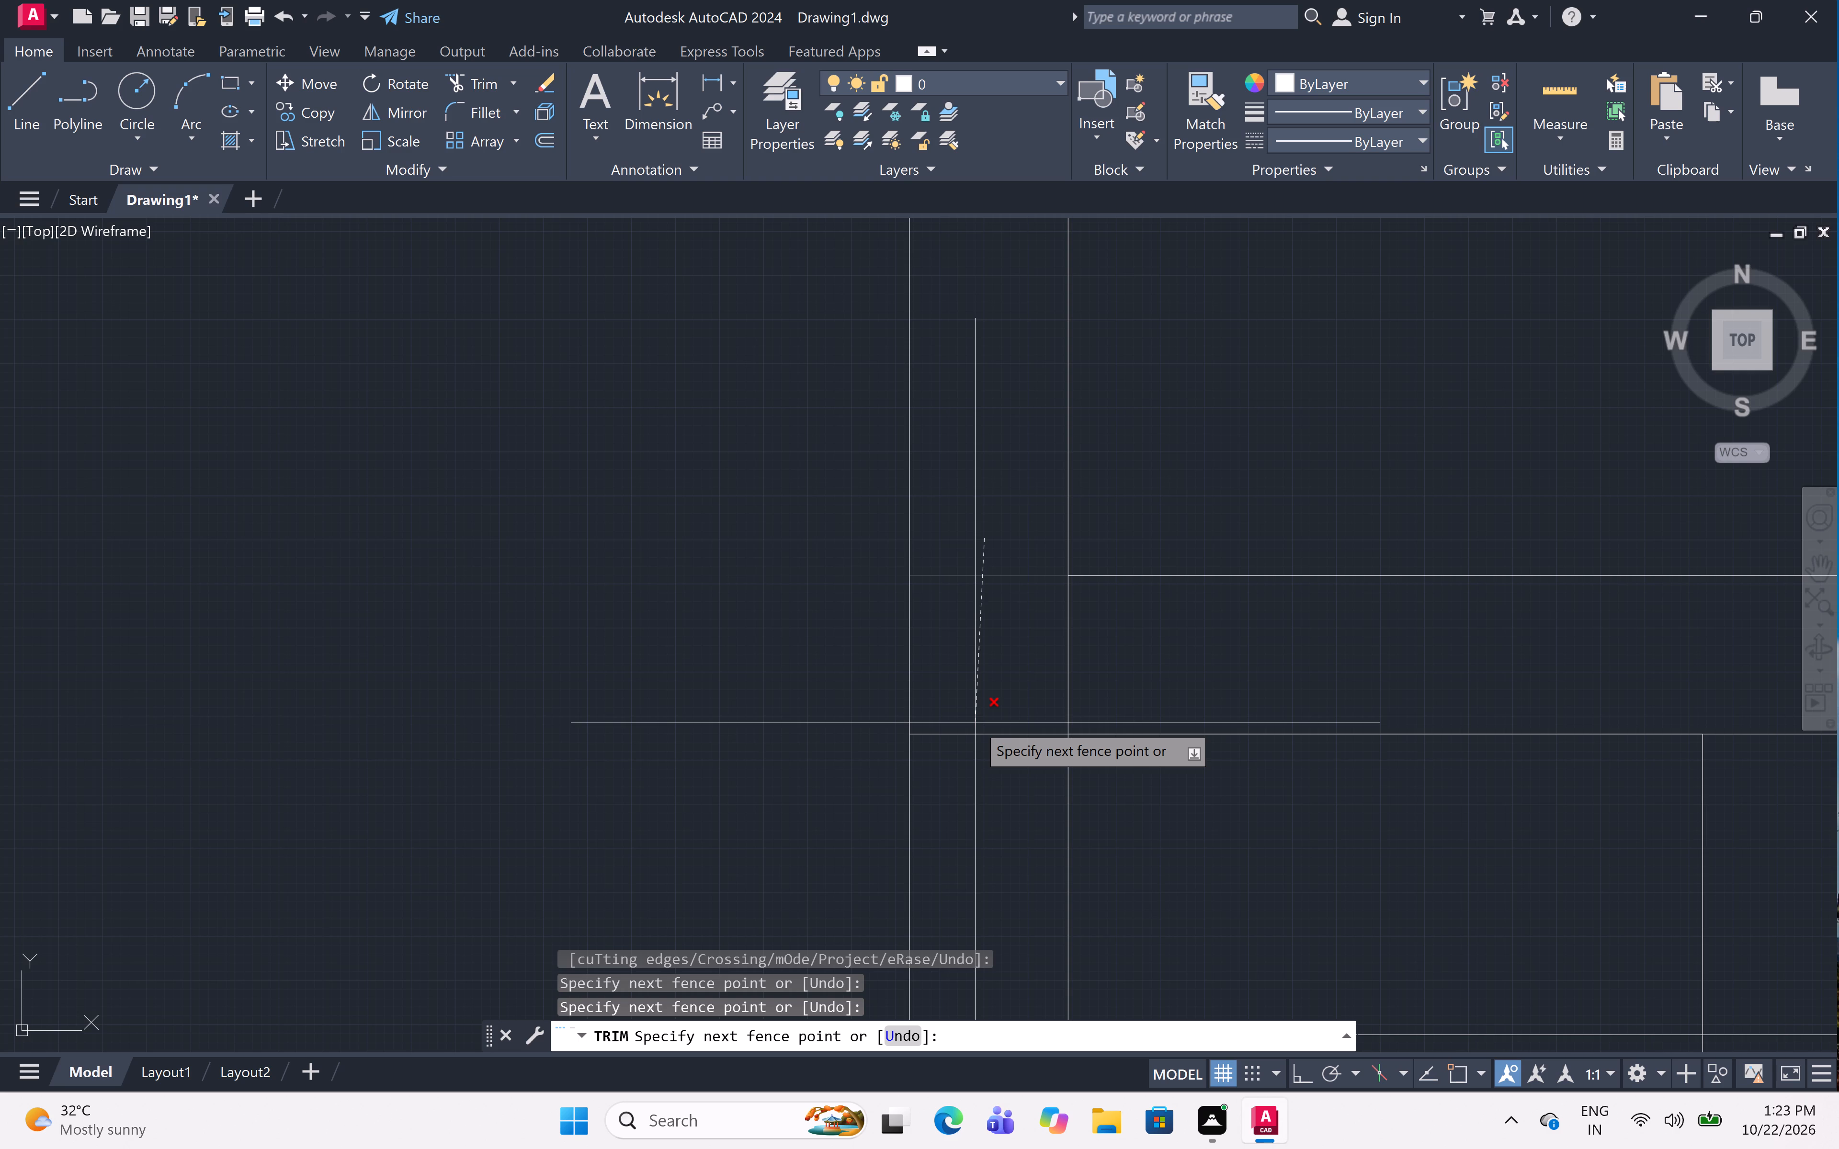
click(971, 803)
click(996, 660)
click(1158, 664)
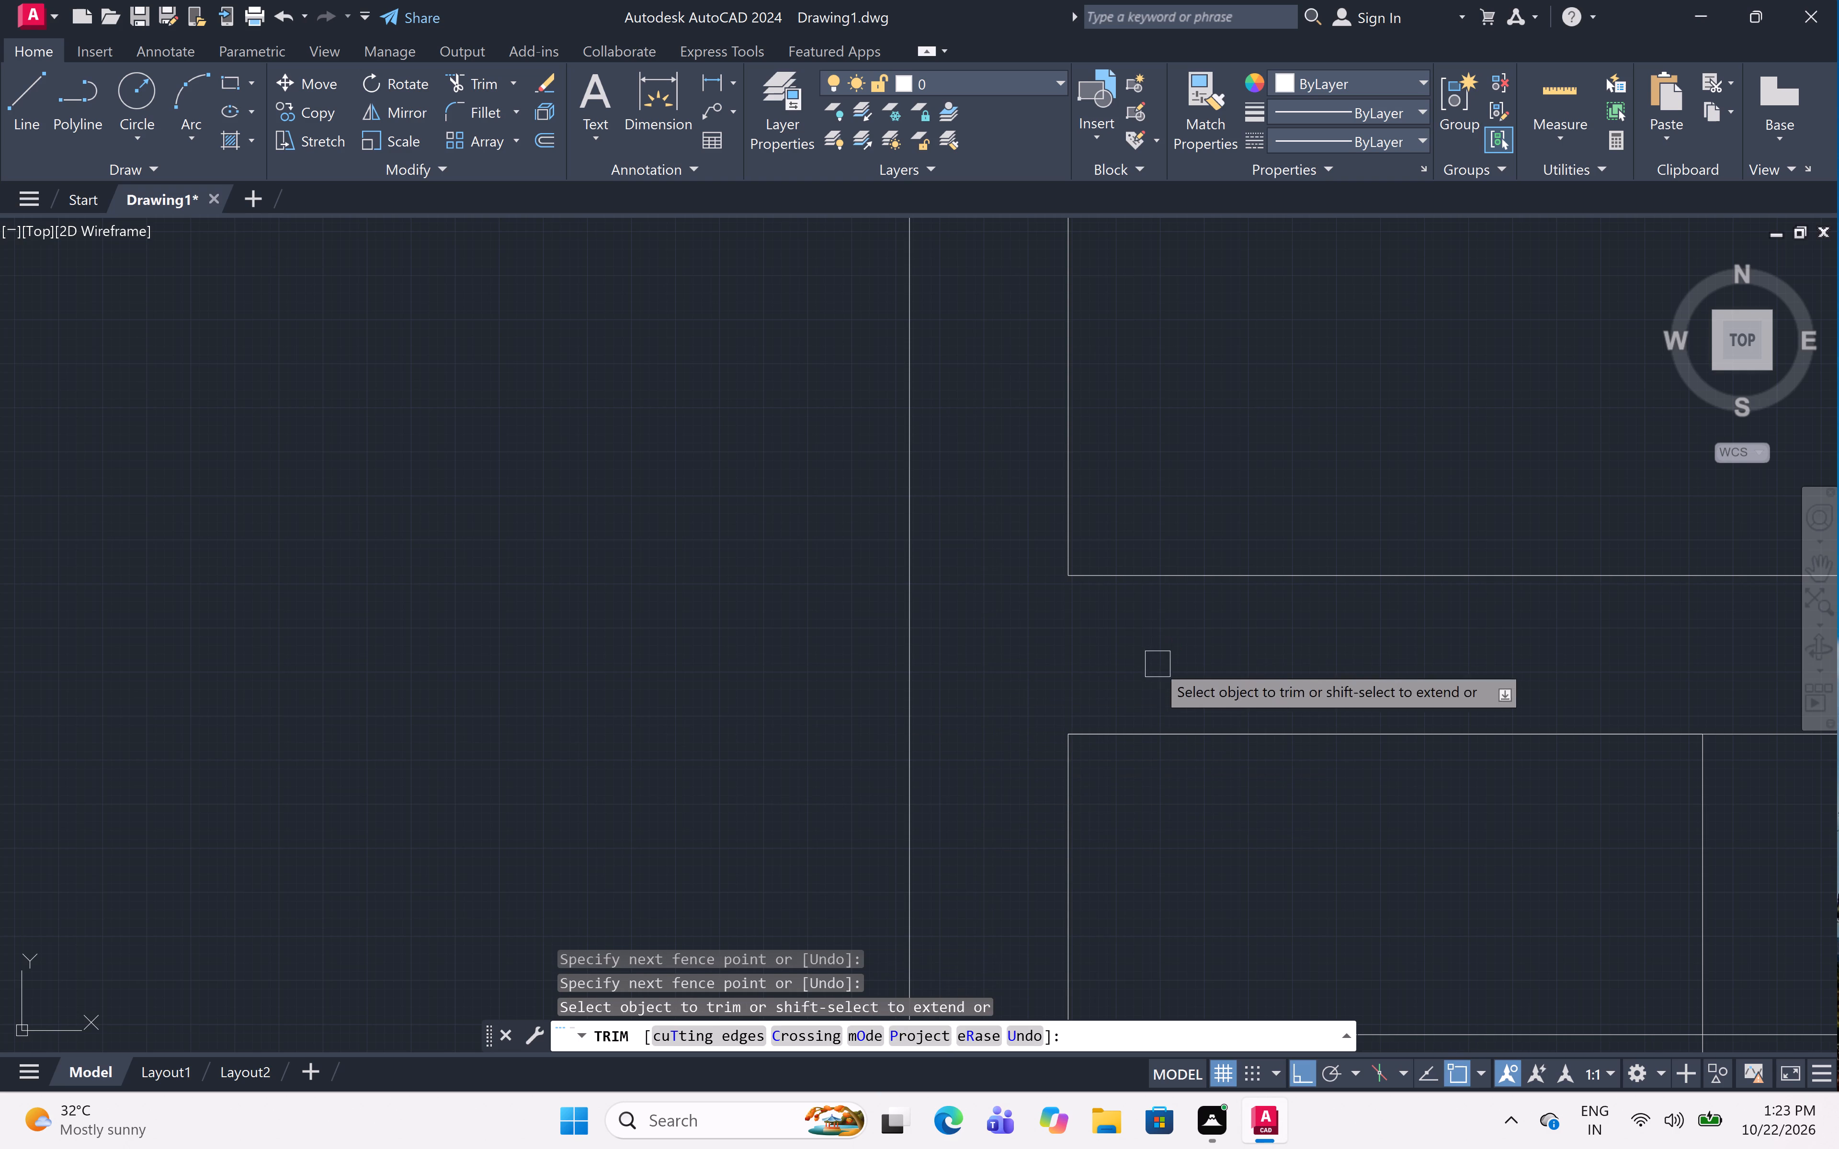
Trim the overlapping inner wall lines at the plan's bottom-left outer corner beside the staircase.
scroll(853, 558, down, 6)
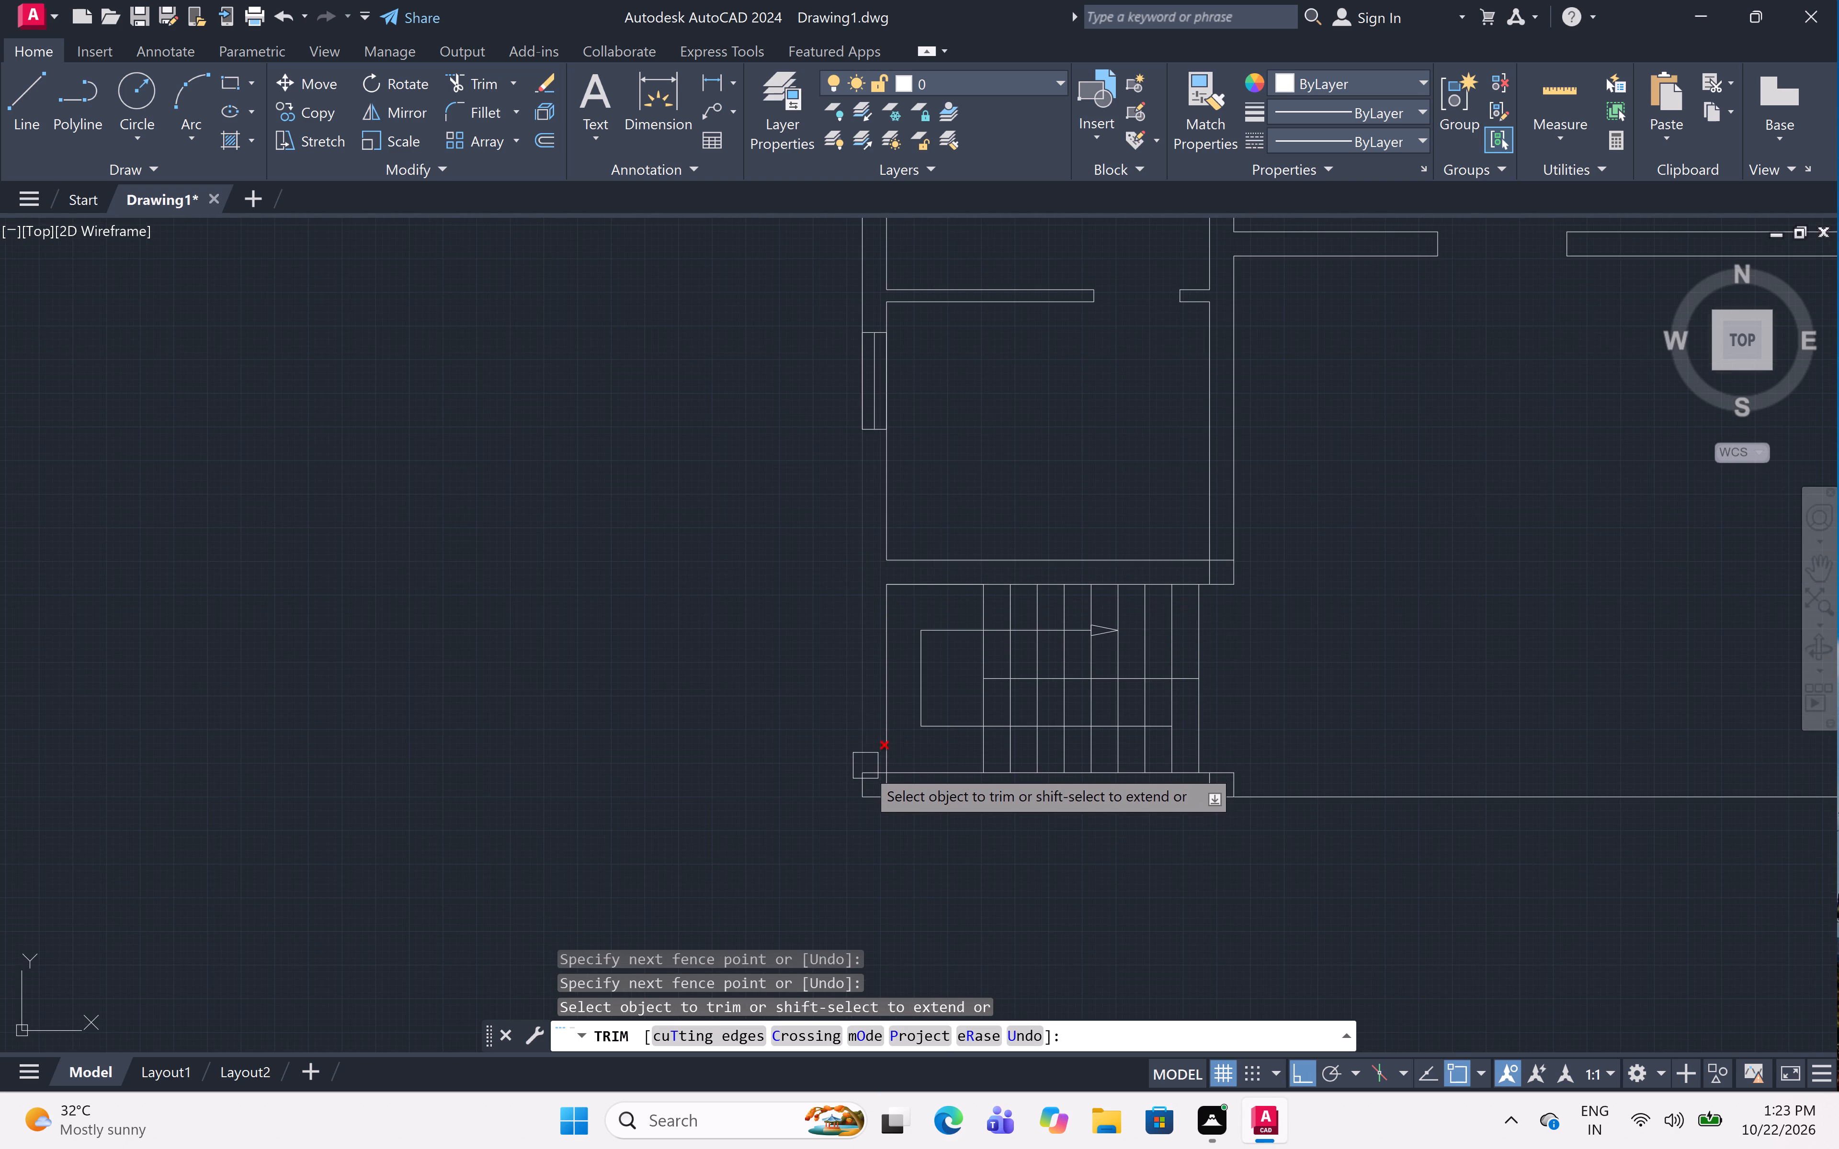
scroll(870, 784, up, 4)
click(874, 672)
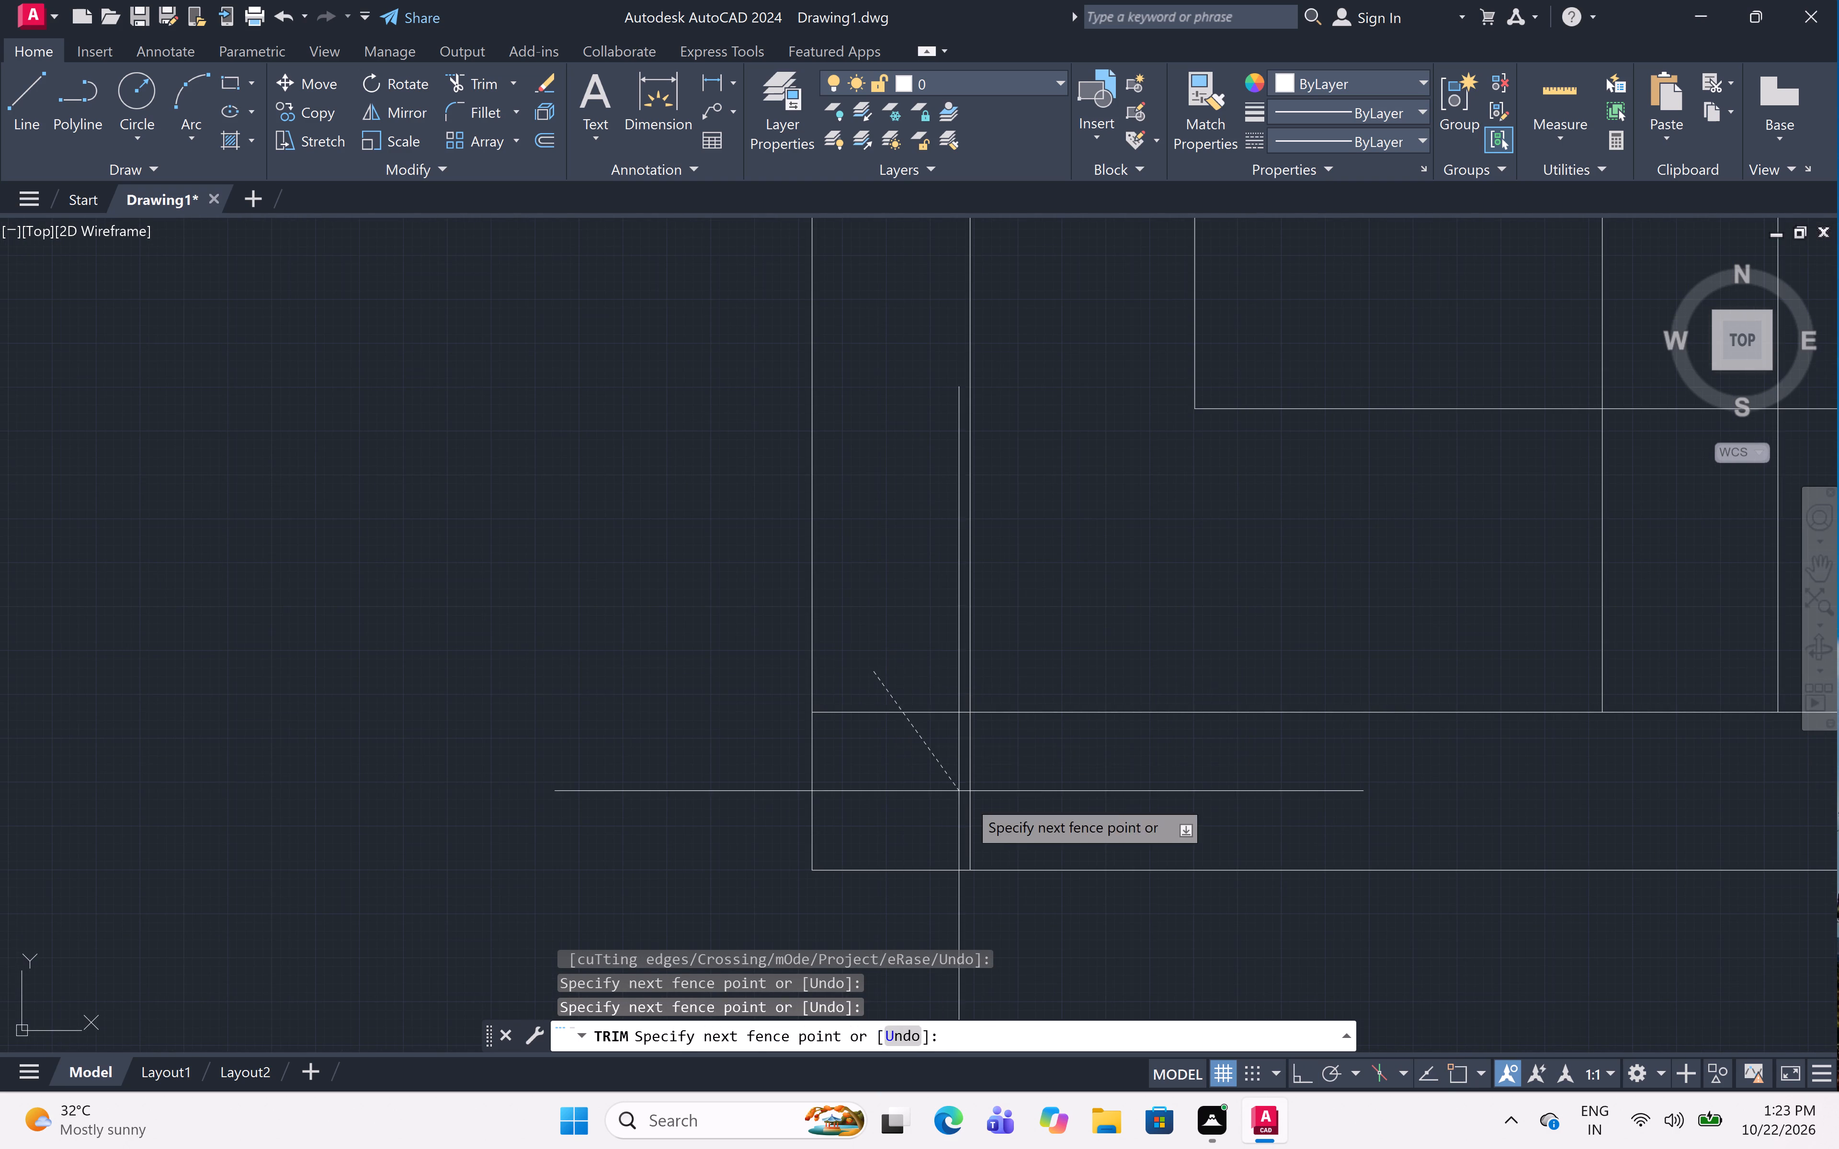
click(990, 814)
Trim the extra vertical line inside the right end of the wall below the staircase.
scroll(931, 772, down, 5)
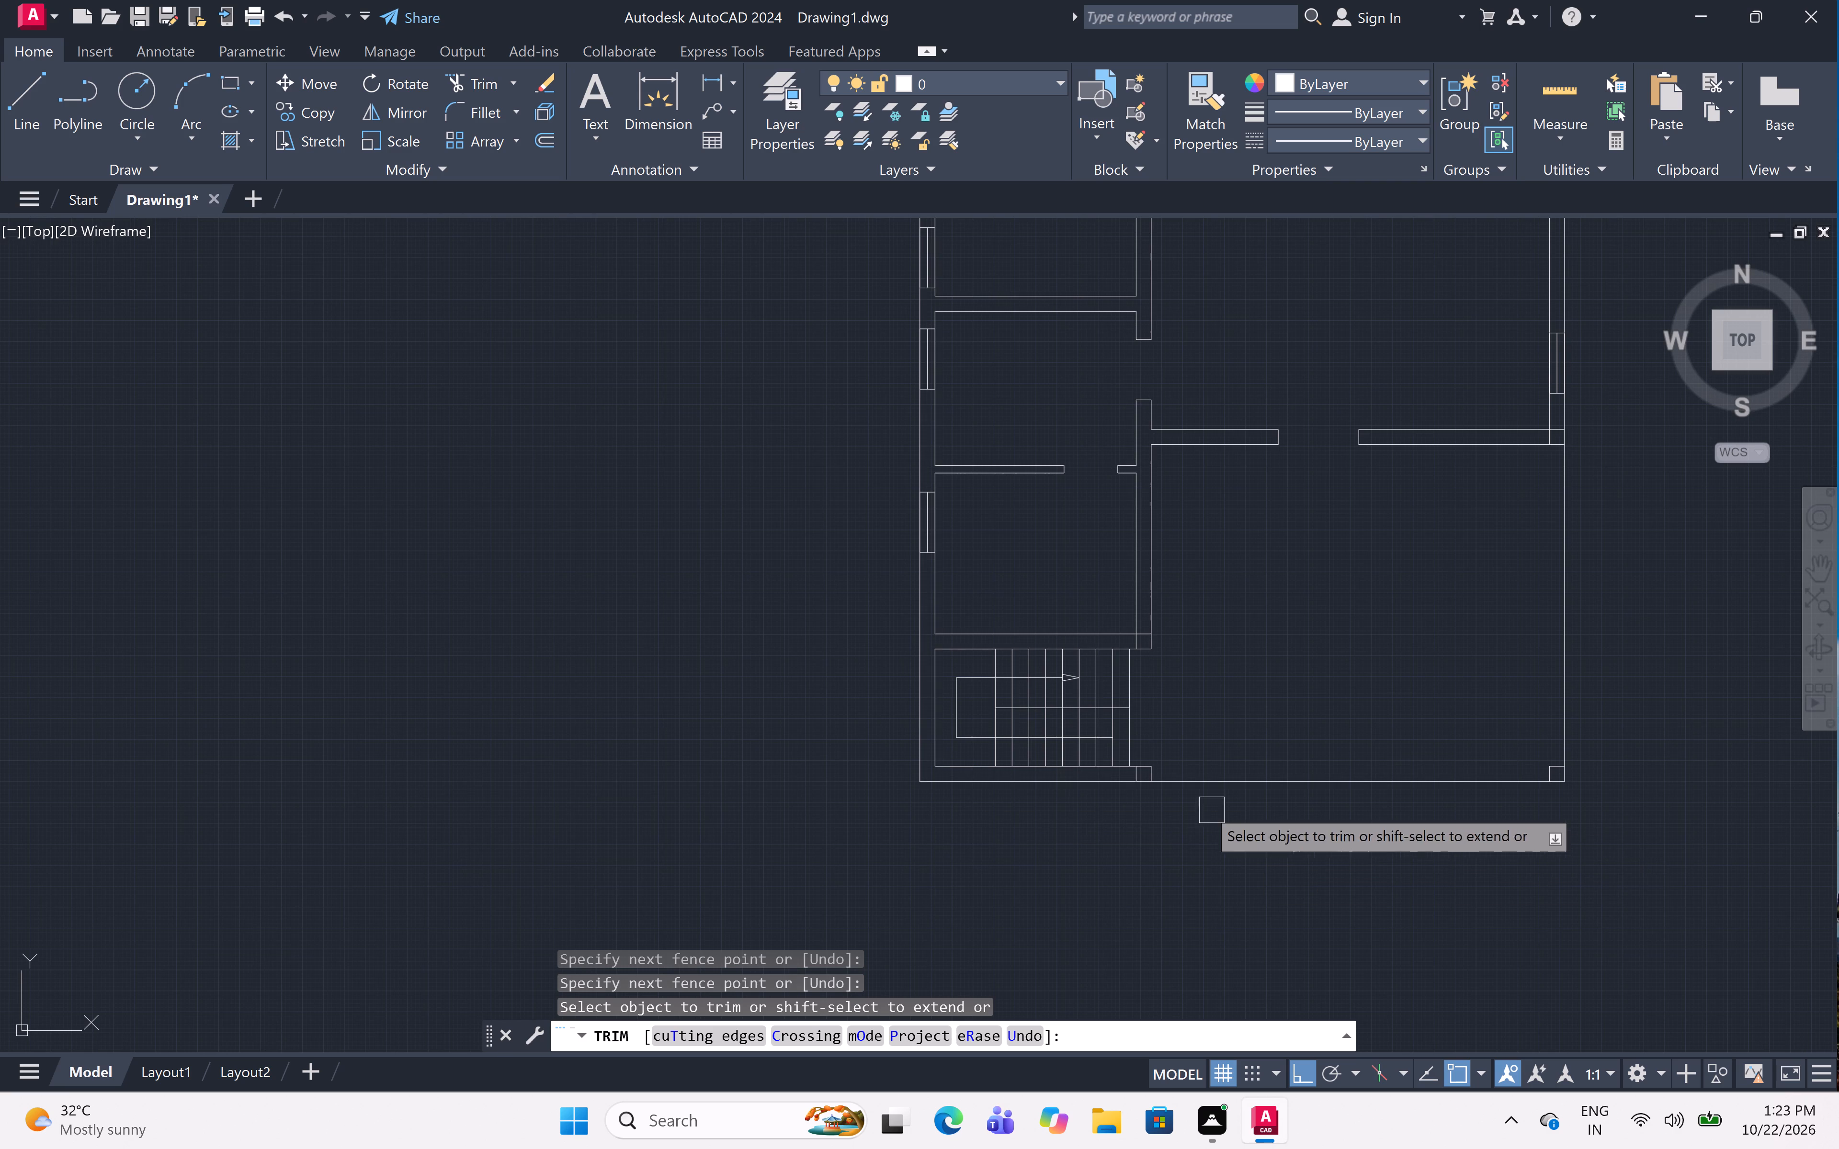
scroll(1146, 782, up, 4)
click(1124, 714)
click(1061, 713)
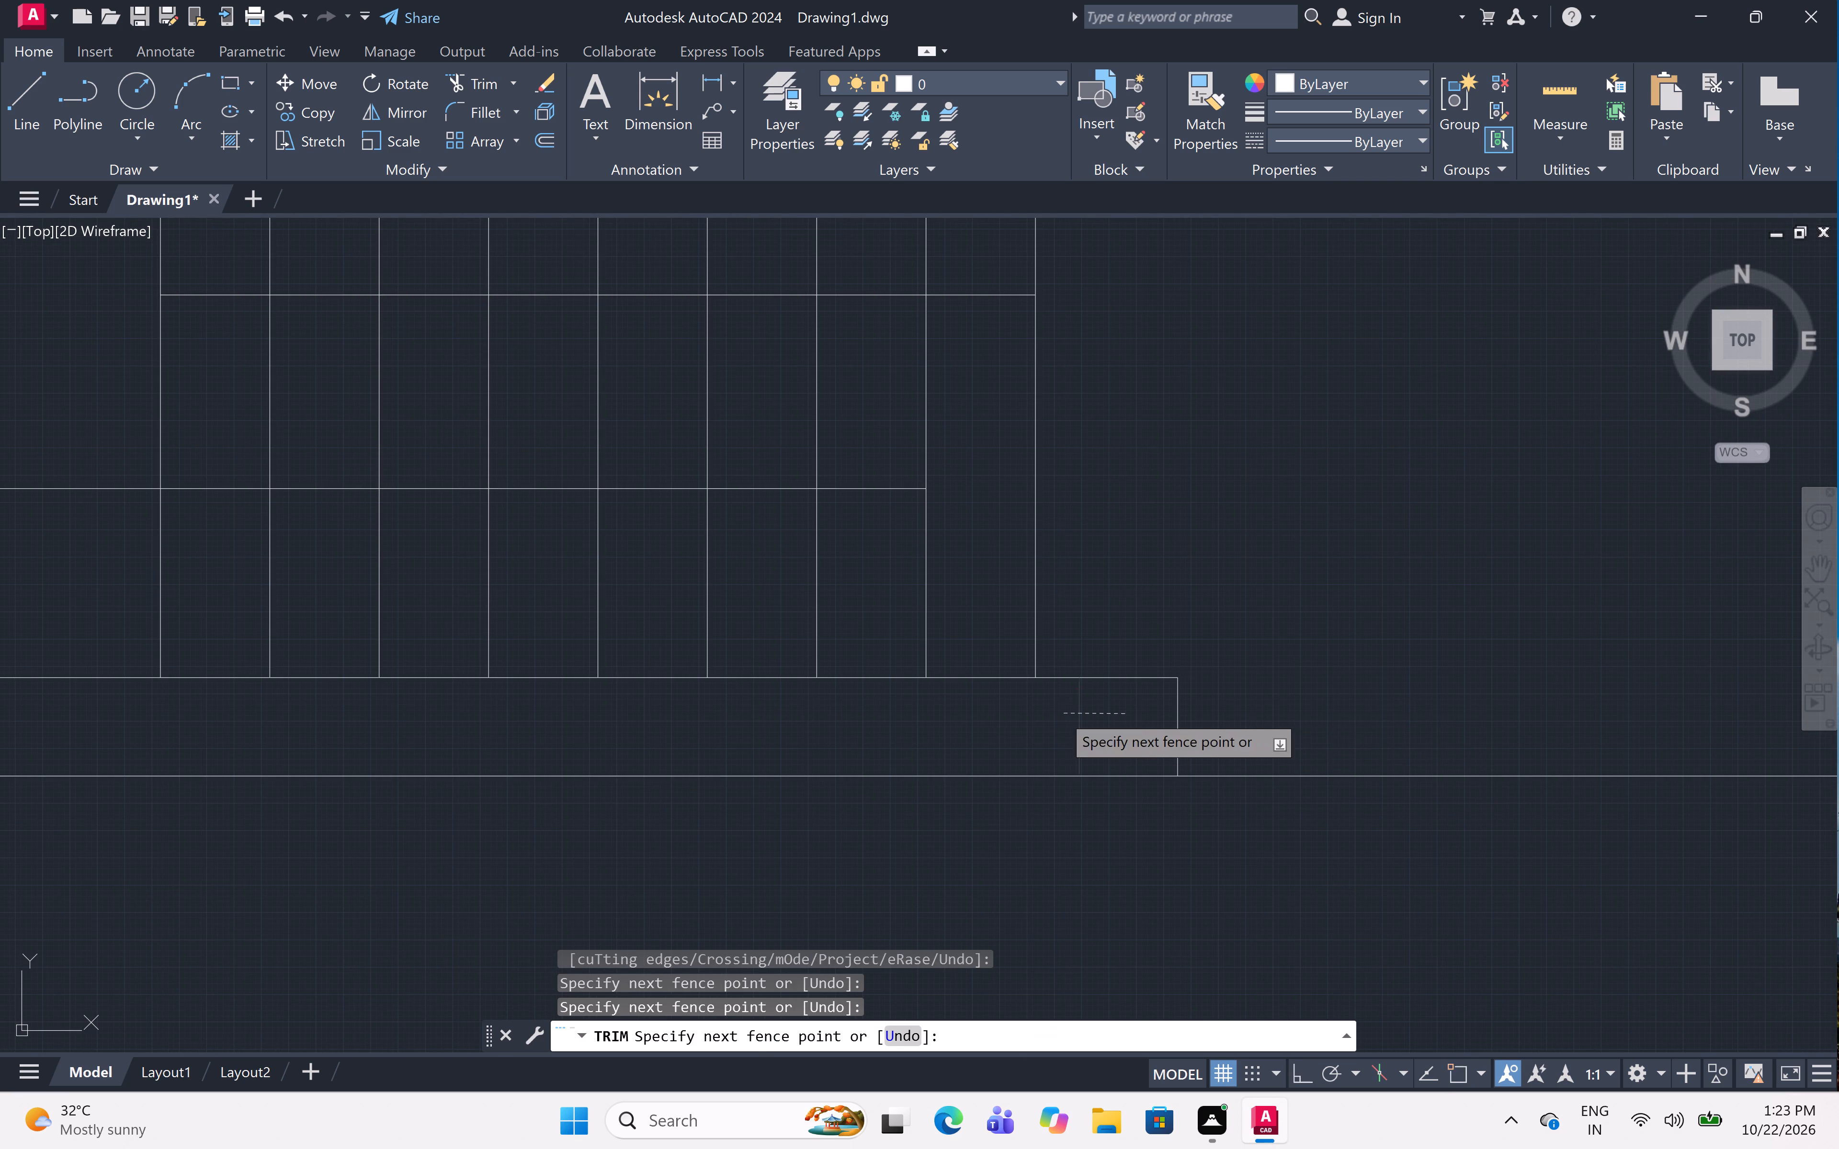
Trim the overlapping lines at the corner where the wall above the staircase meets the vertical wall at its right end.
scroll(1331, 657, down, 4)
middle_drag(1345, 506, 1355, 625)
scroll(1280, 571, up, 2)
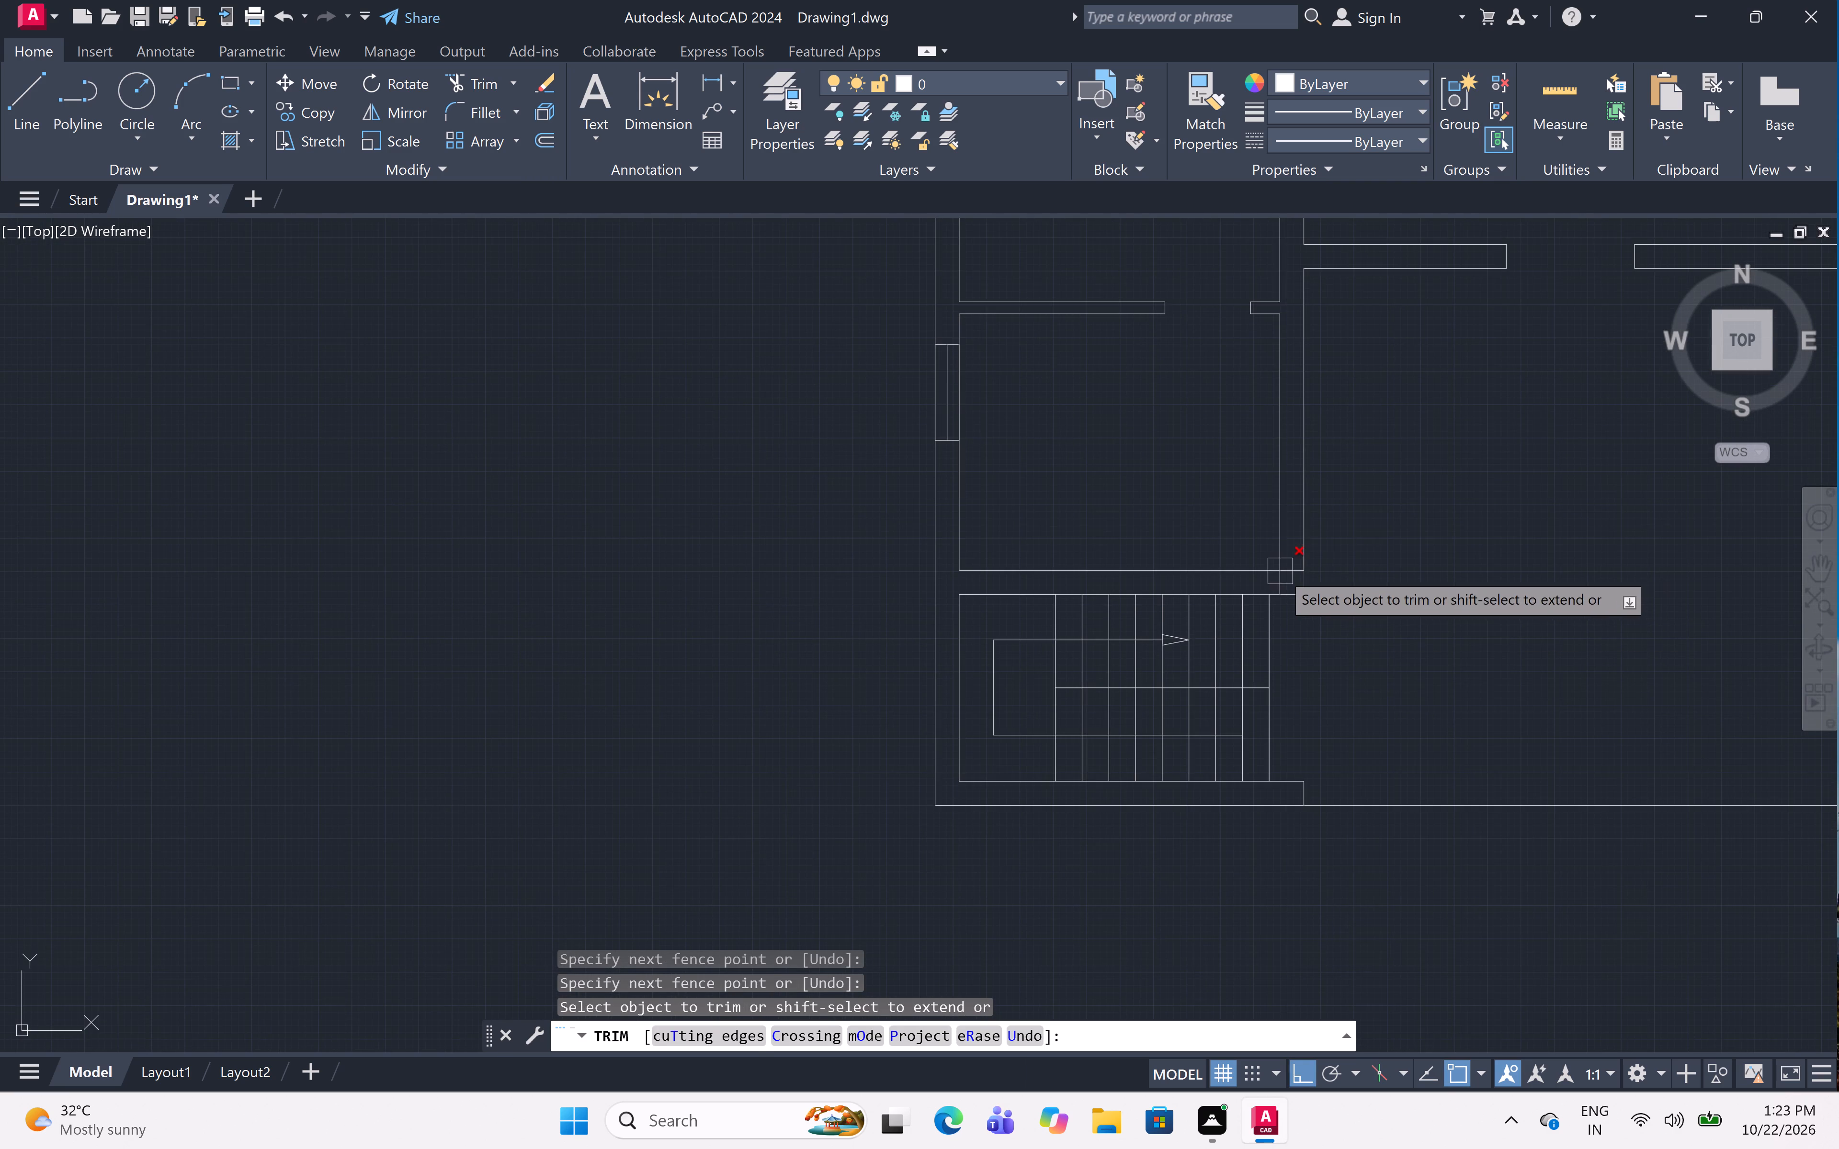
scroll(1280, 571, up, 2)
click(1374, 519)
click(1244, 629)
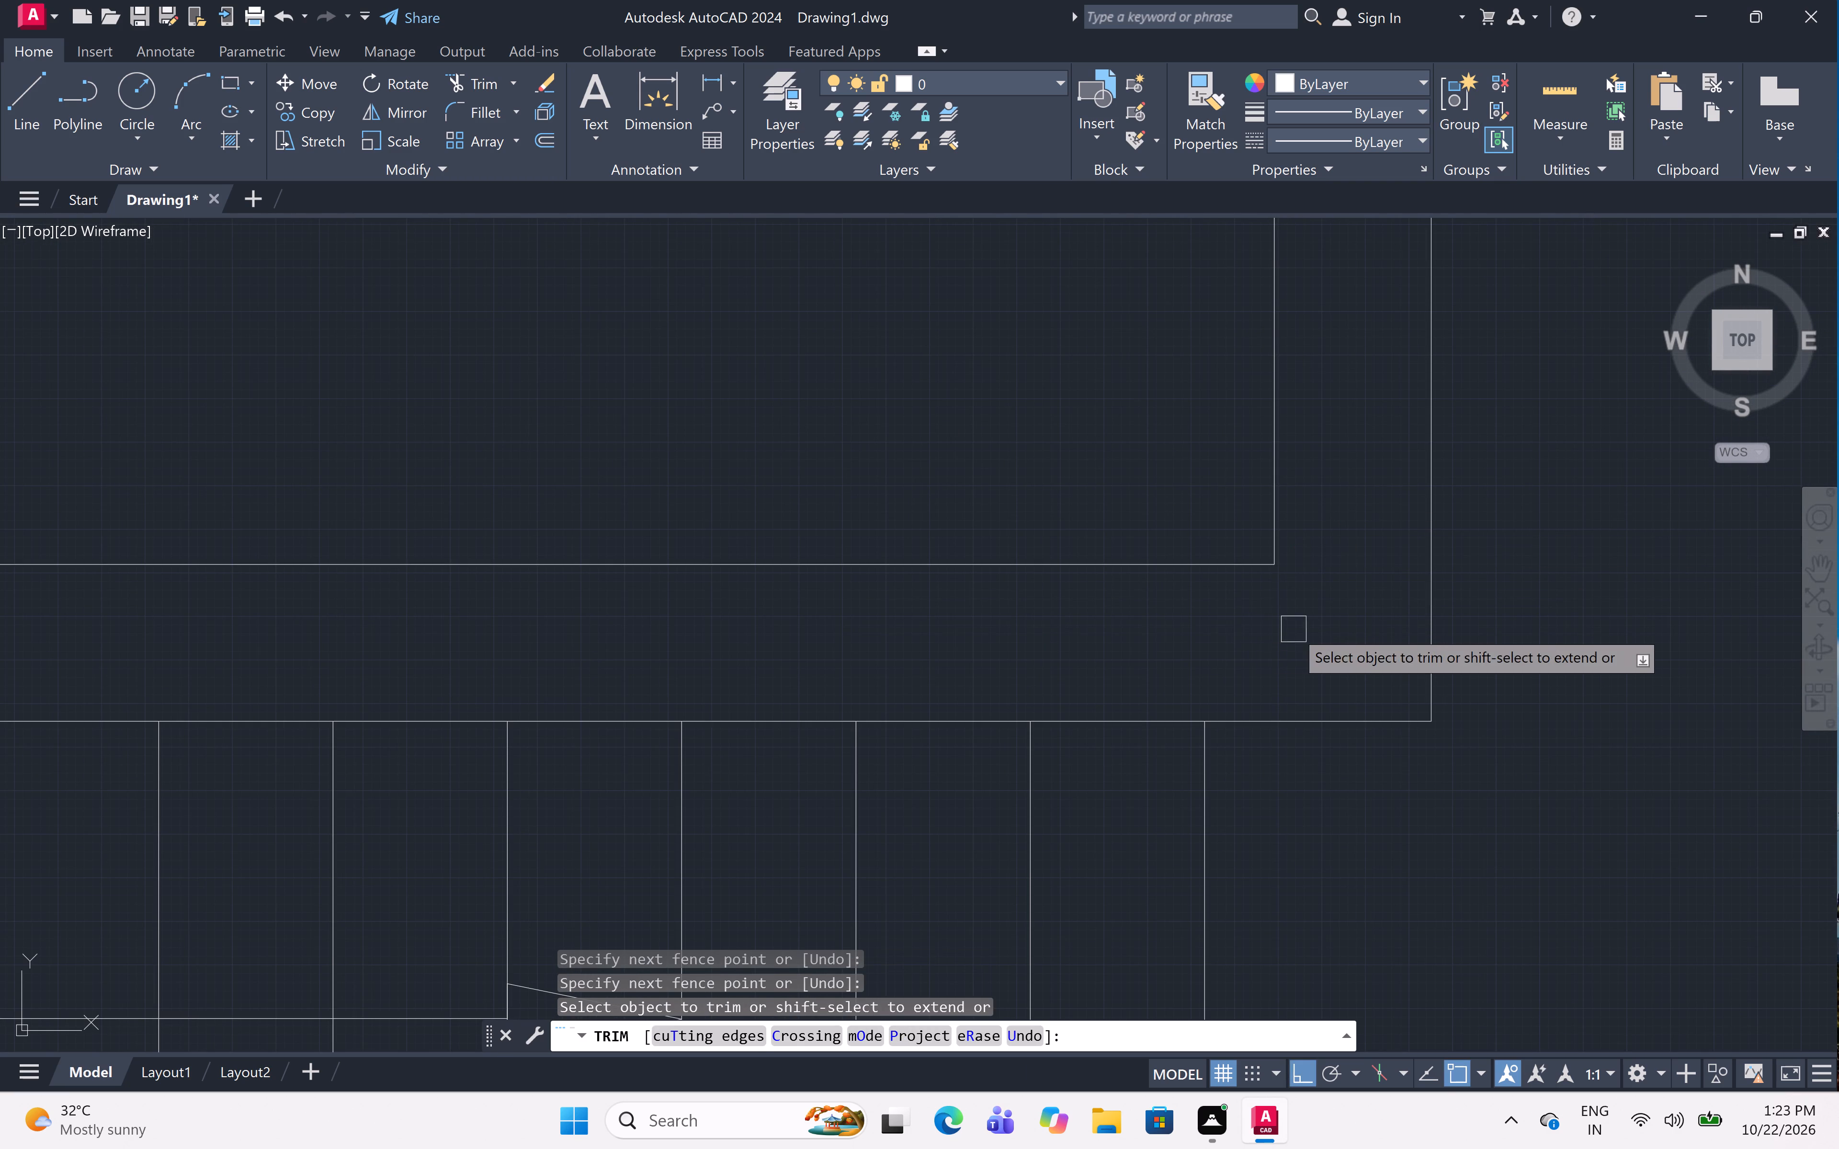
Trim the overlapping inner lines where the hall's lower wall meets the plan's right outer wall.
scroll(1301, 642, down, 6)
scroll(1431, 502, down, 2)
middle_drag(1431, 501, 1403, 684)
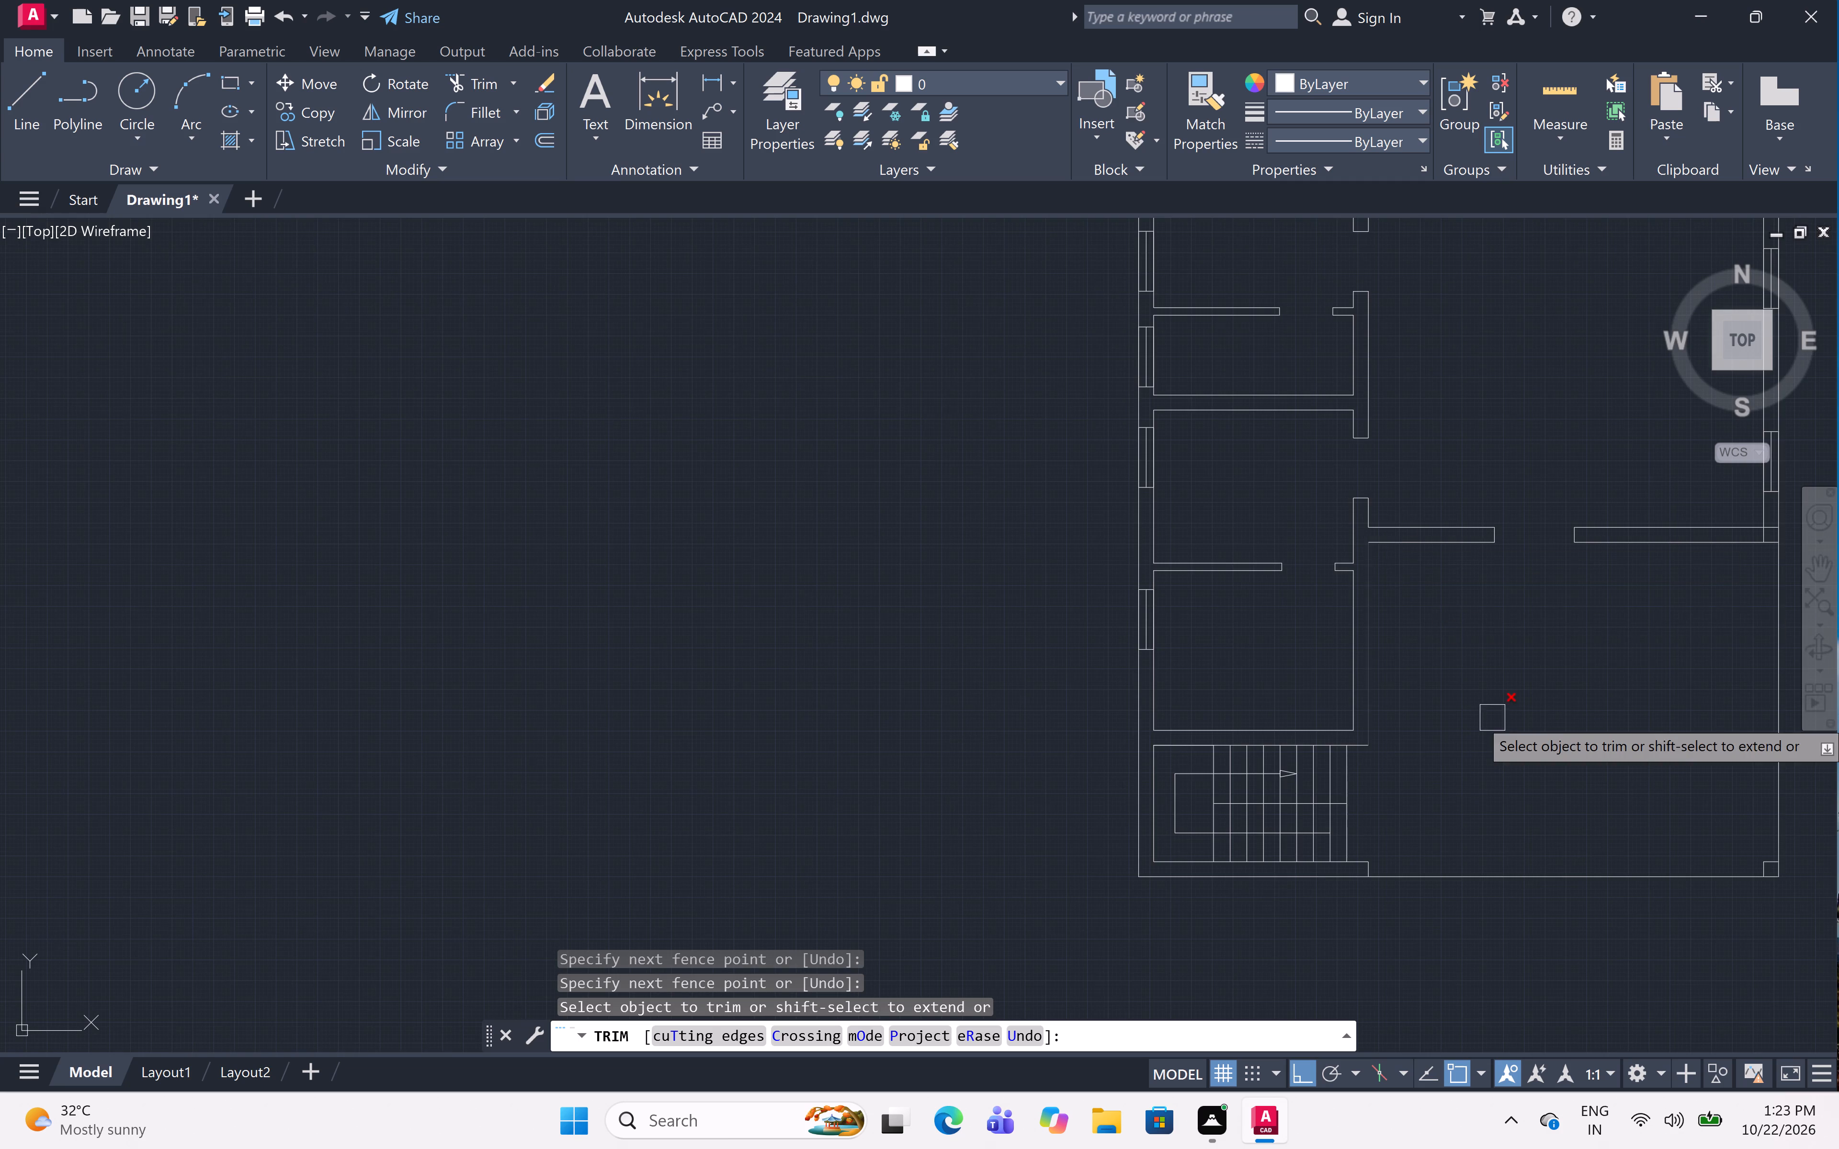
scroll(1493, 719, down, 1)
middle_drag(1493, 718, 1189, 739)
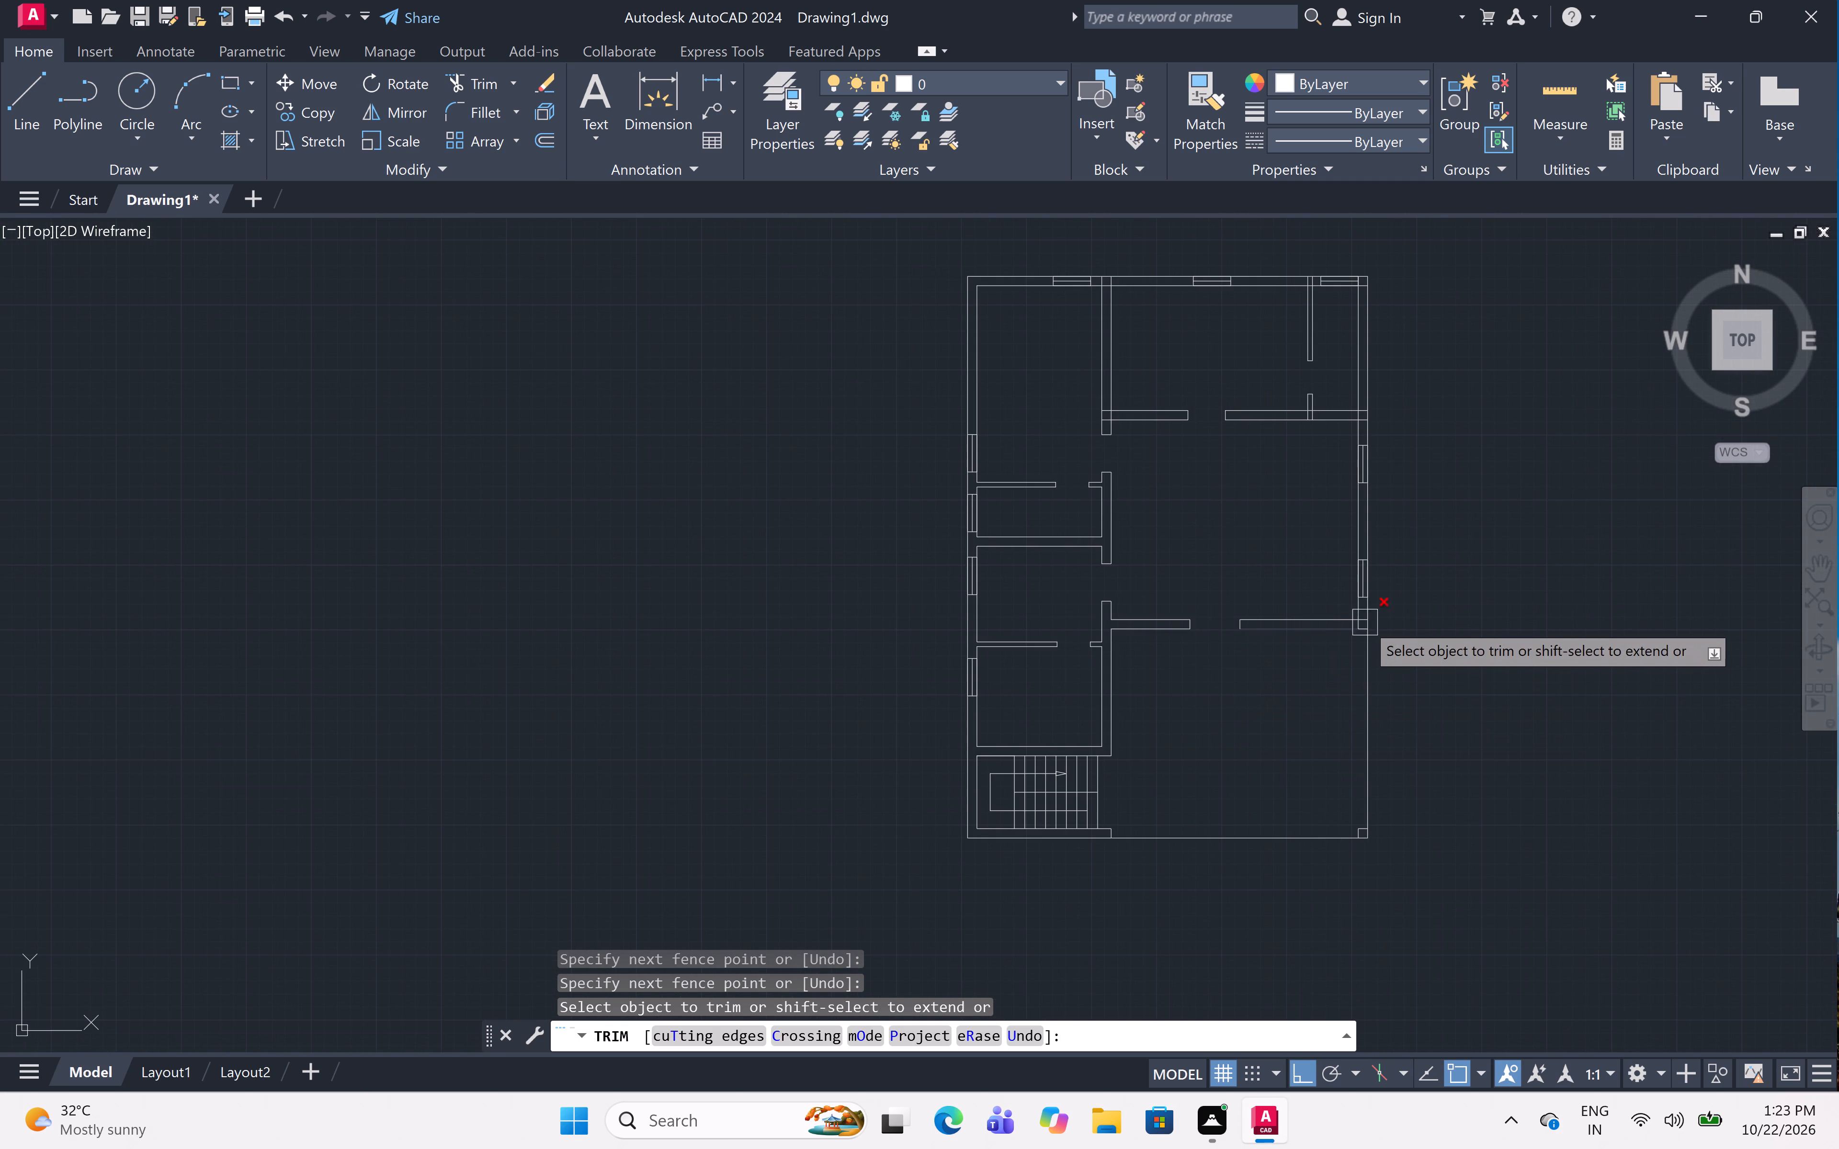
scroll(1345, 616, up, 5)
scroll(1444, 651, up, 2)
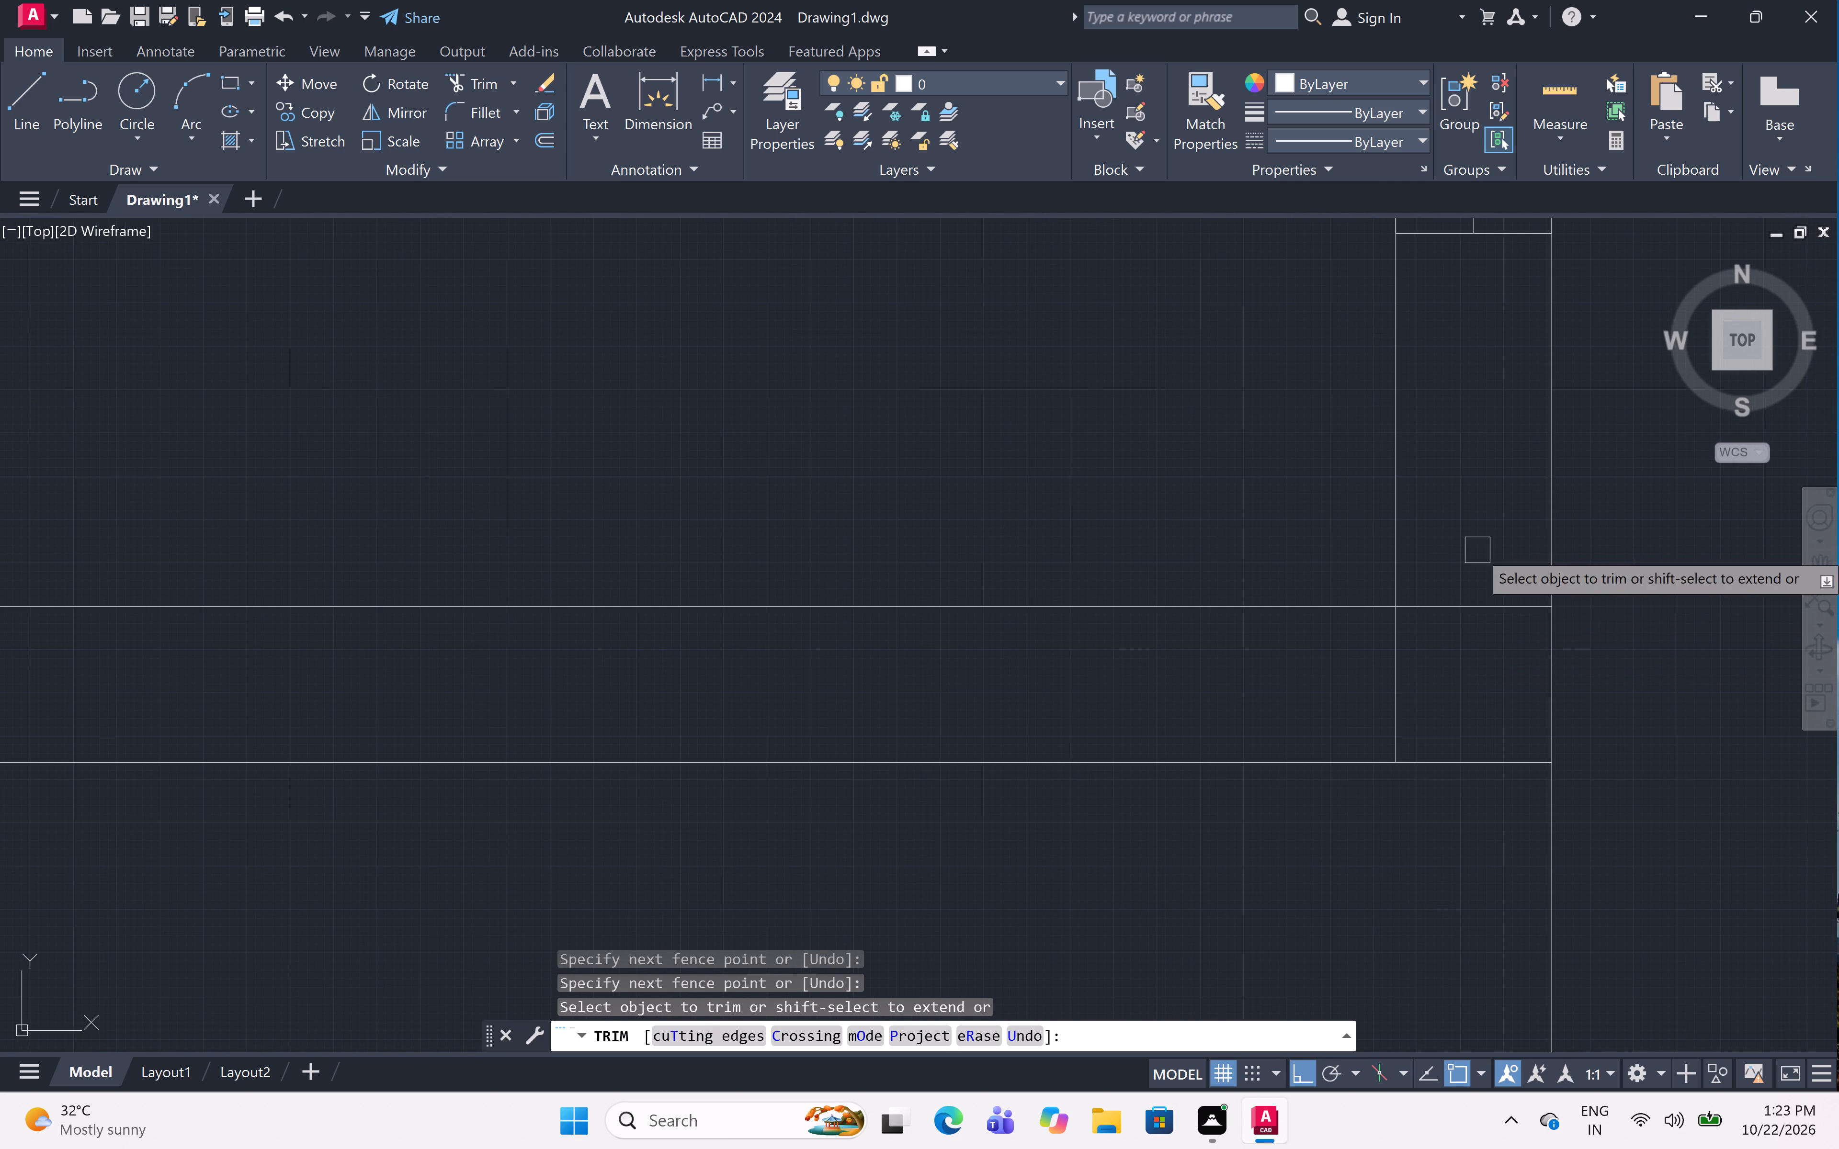
click(1478, 548)
click(1358, 668)
Trim the overlapping lines where the hall's upper wall meets the right outer wall.
scroll(1390, 705, down, 5)
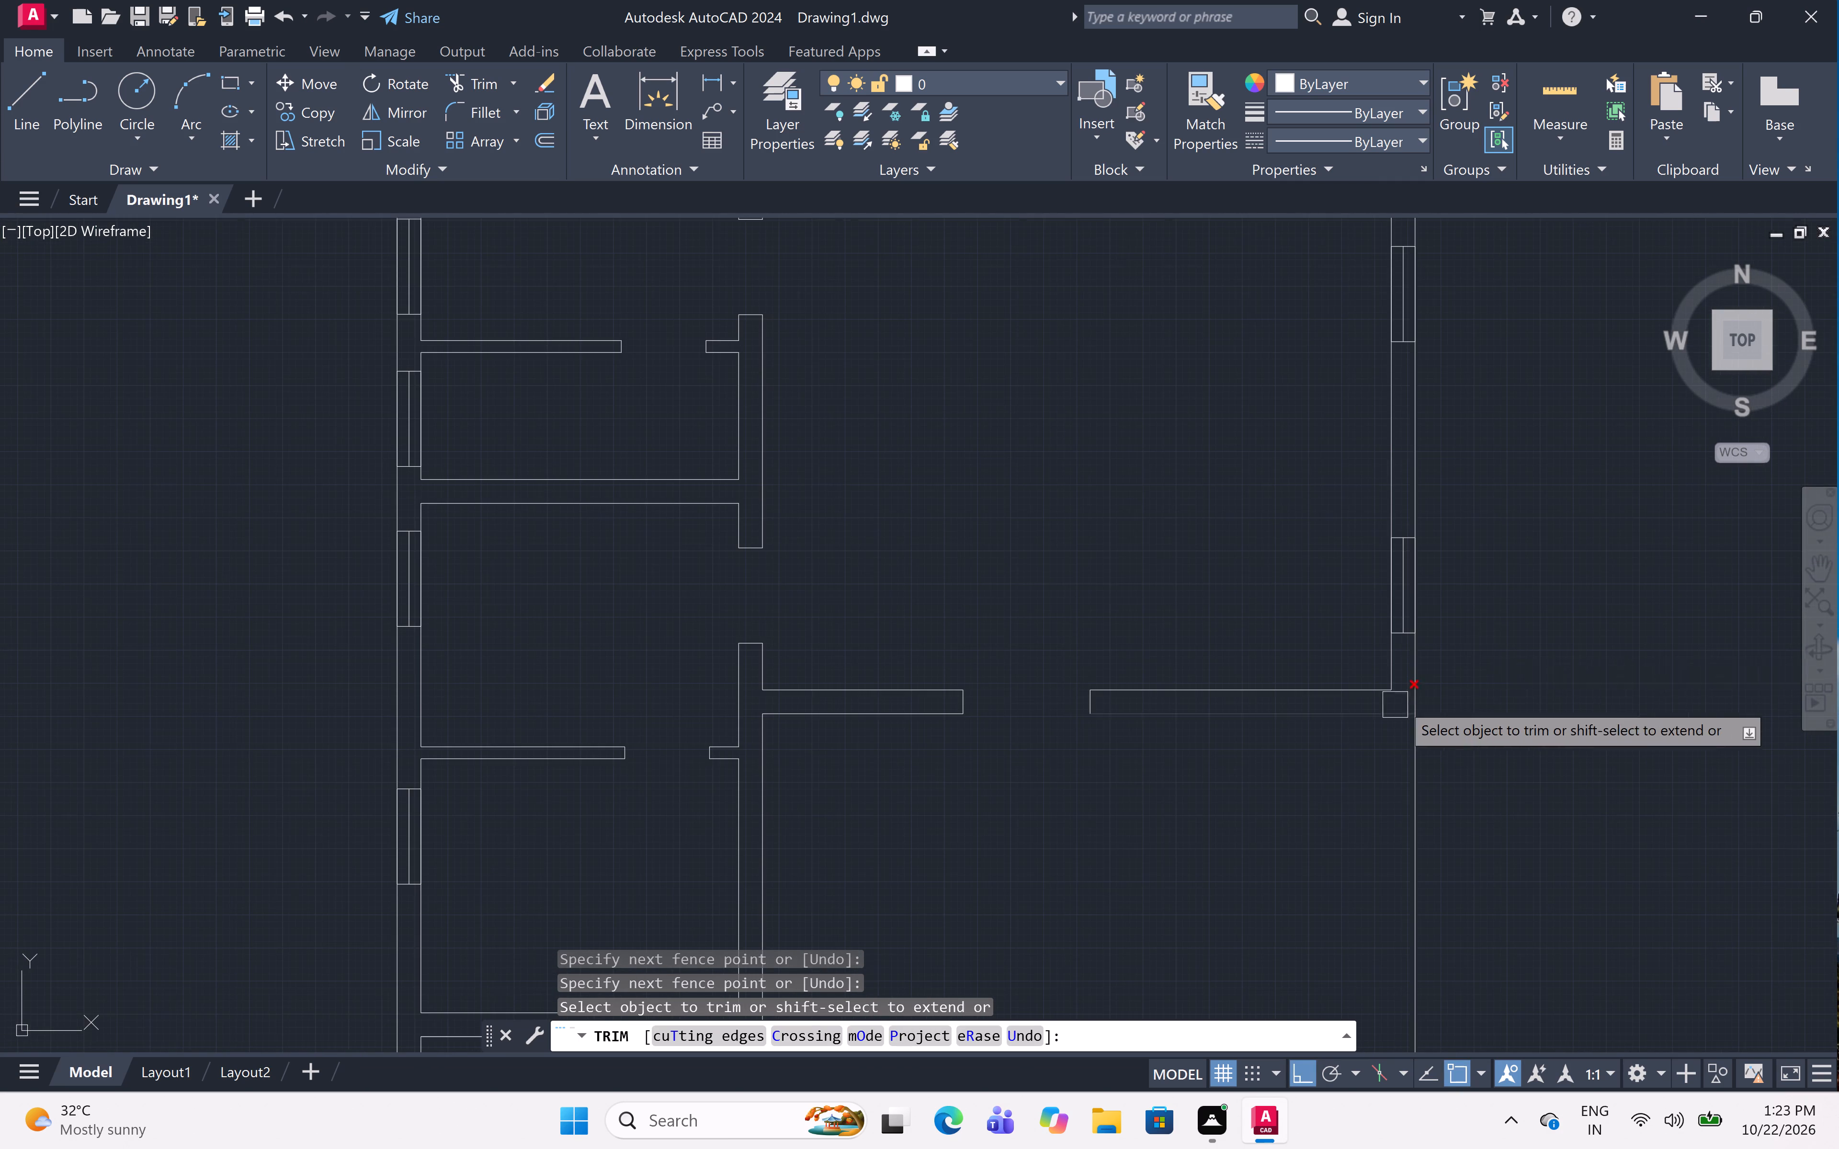
middle_drag(1480, 643, 1484, 896)
middle_drag(1497, 557, 1483, 766)
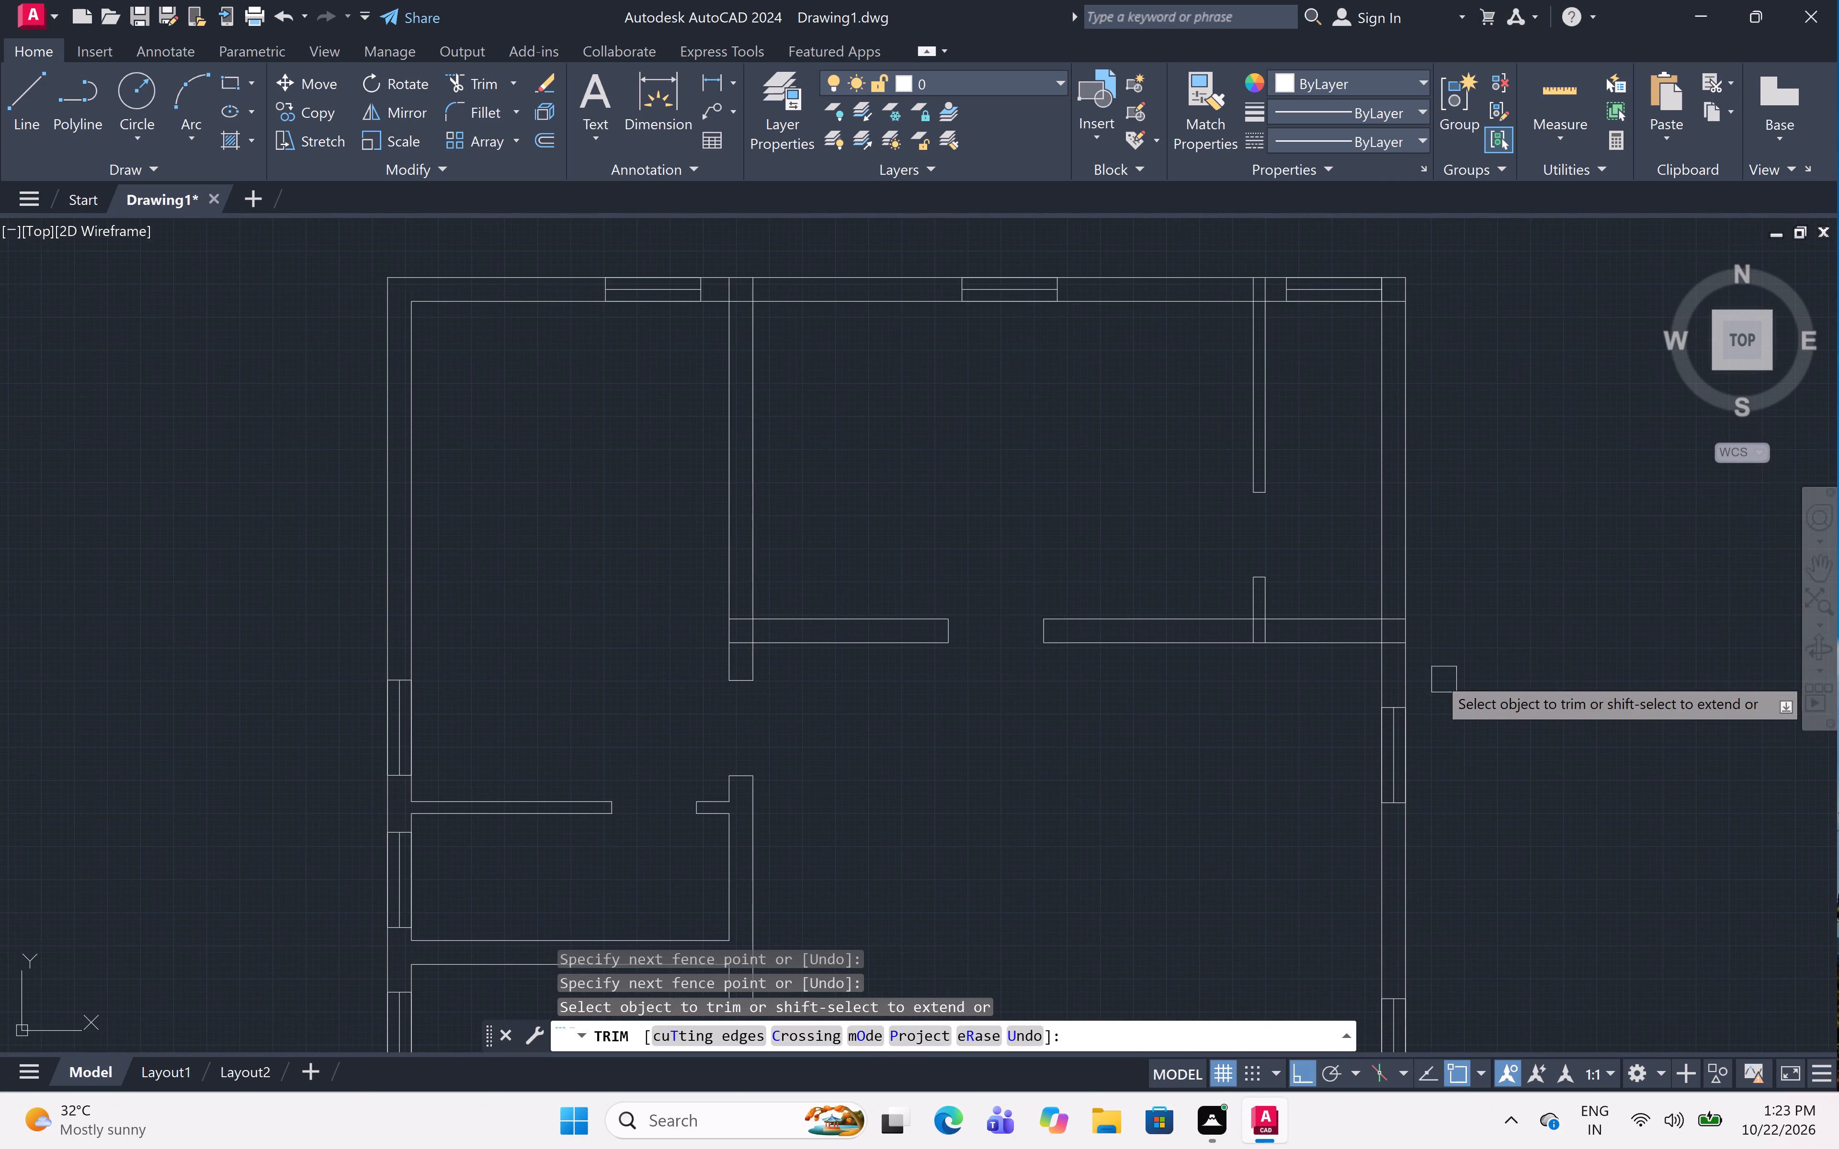
scroll(1388, 638, up, 4)
click(1384, 480)
click(1423, 712)
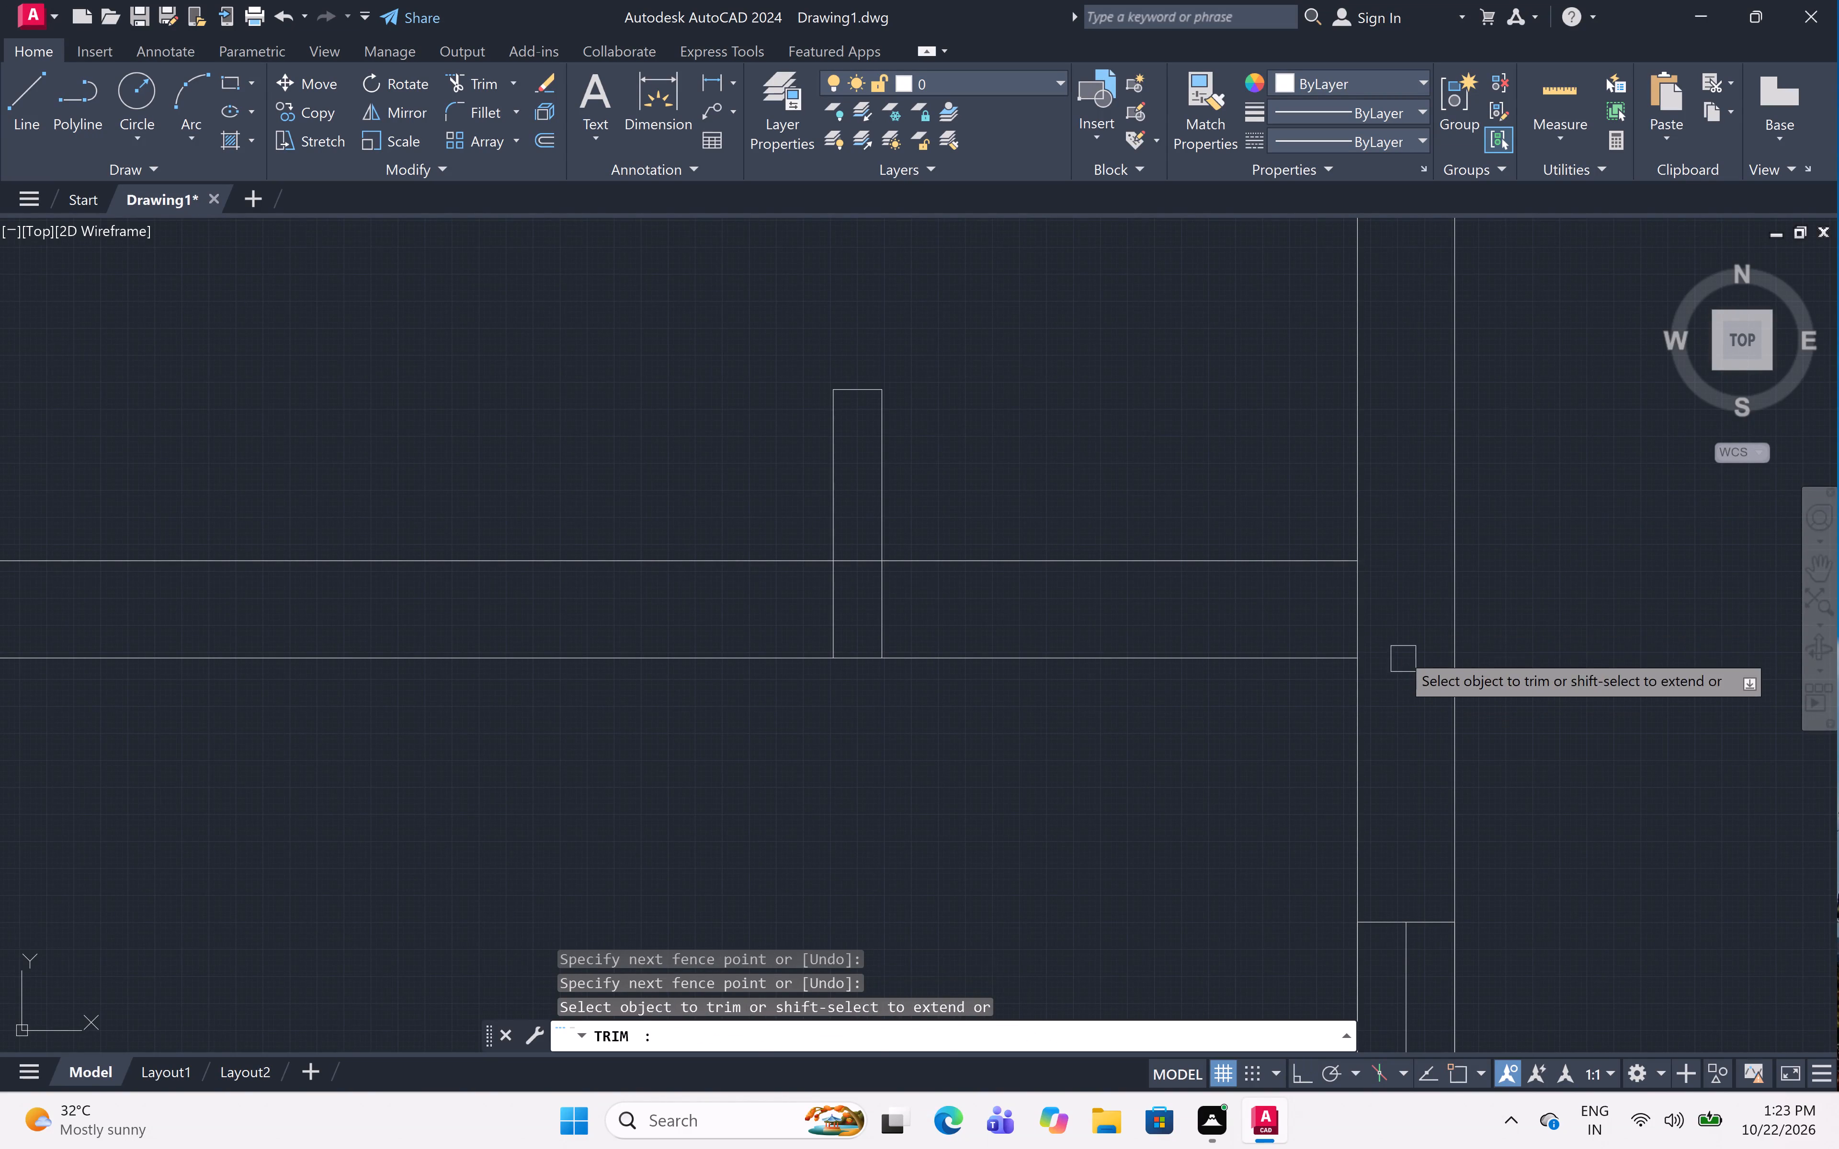
click(1389, 634)
click(1338, 628)
Trim the overlapping lines where the short 4.5" partition stub at the upper right meets the hall's upper wall.
scroll(1363, 621, down, 3)
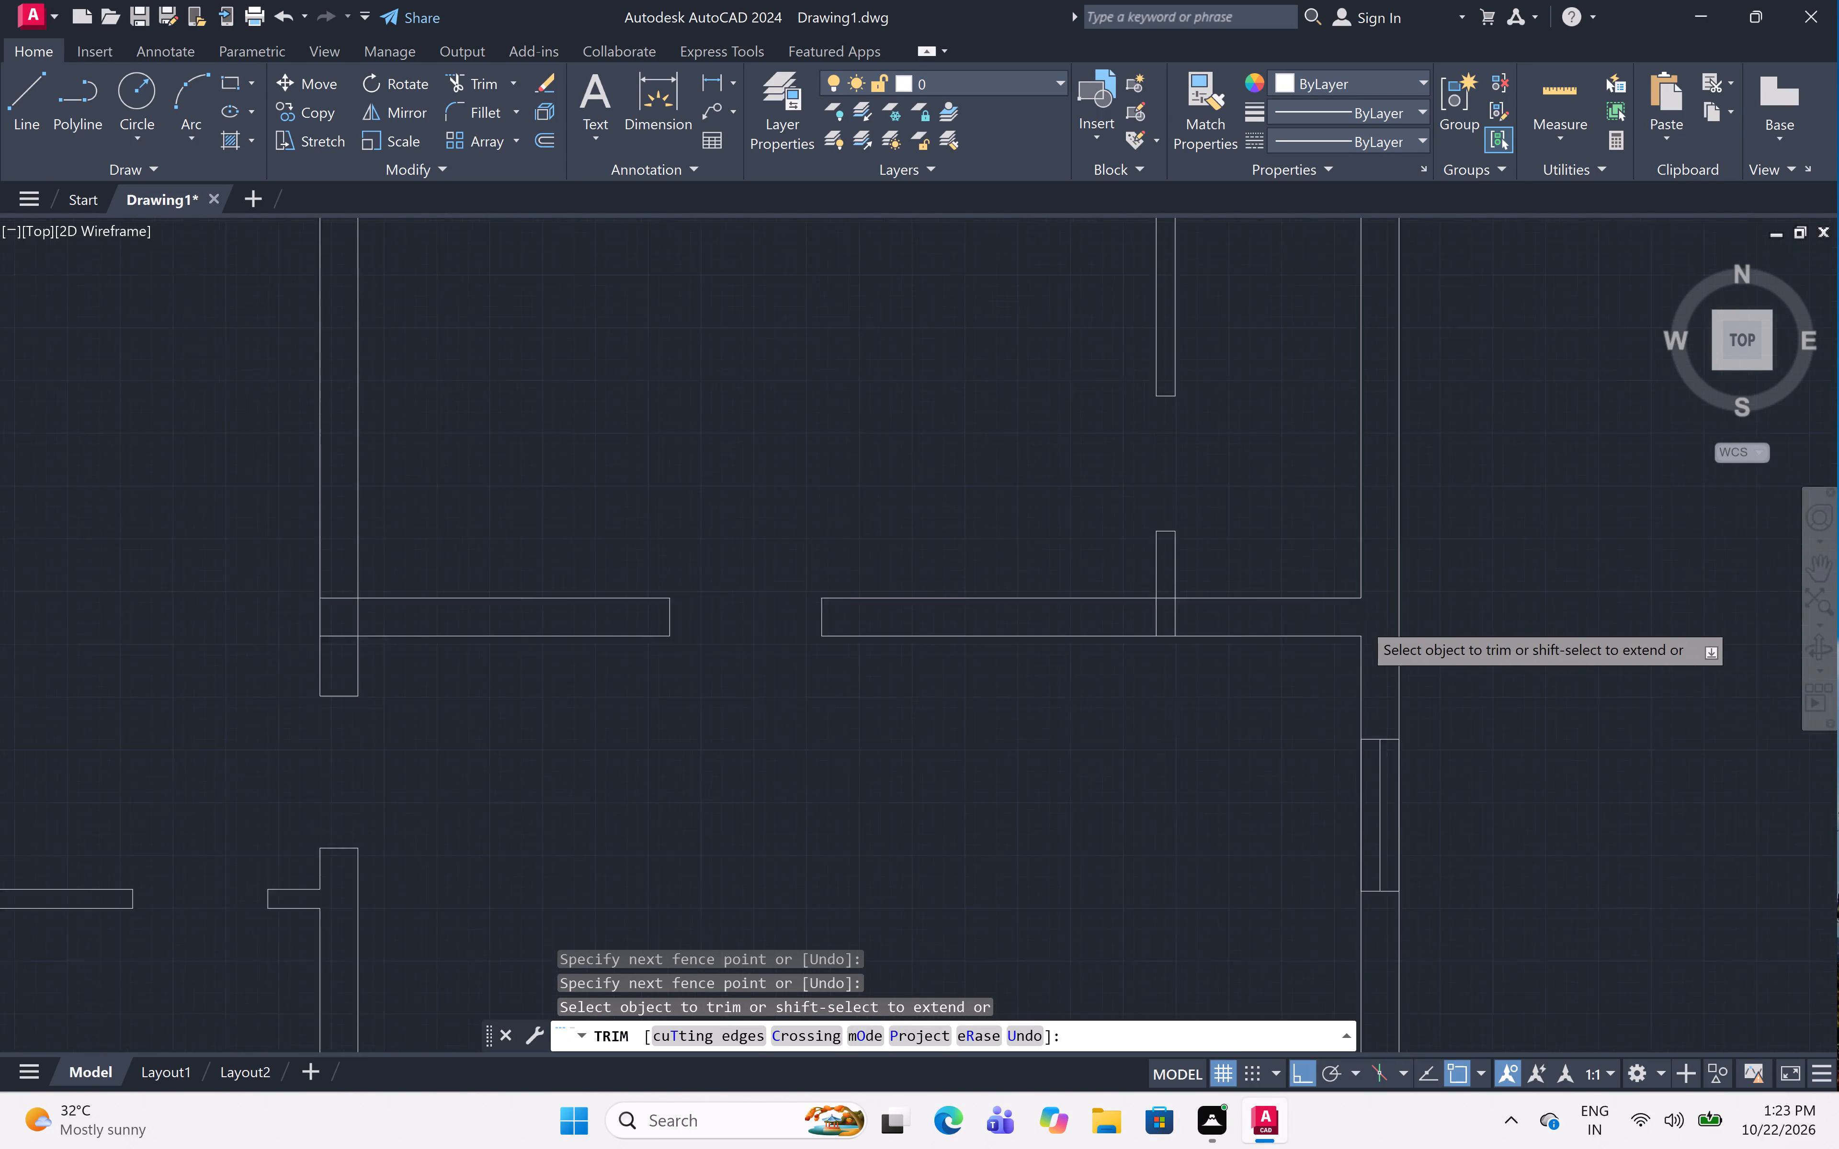
scroll(1237, 619, up, 5)
click(1367, 616)
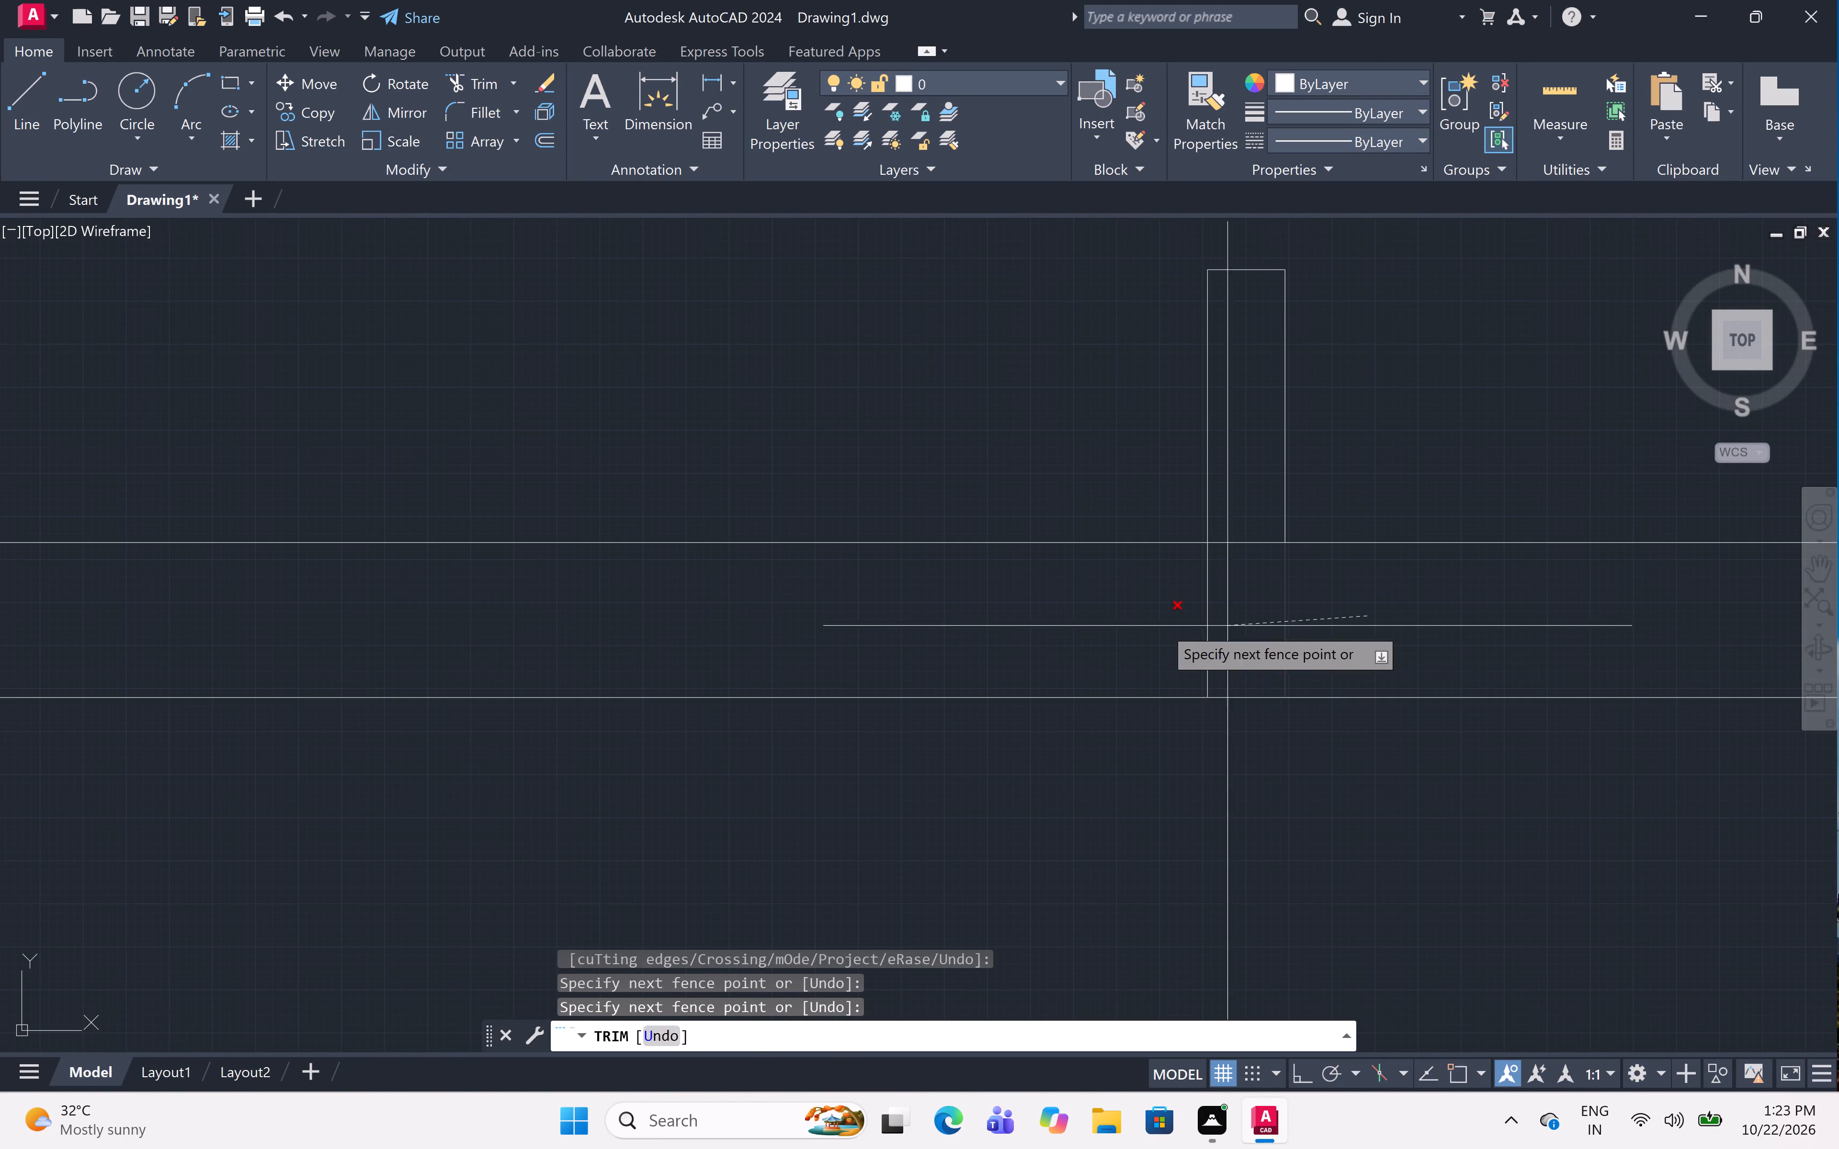
click(1158, 624)
click(1249, 545)
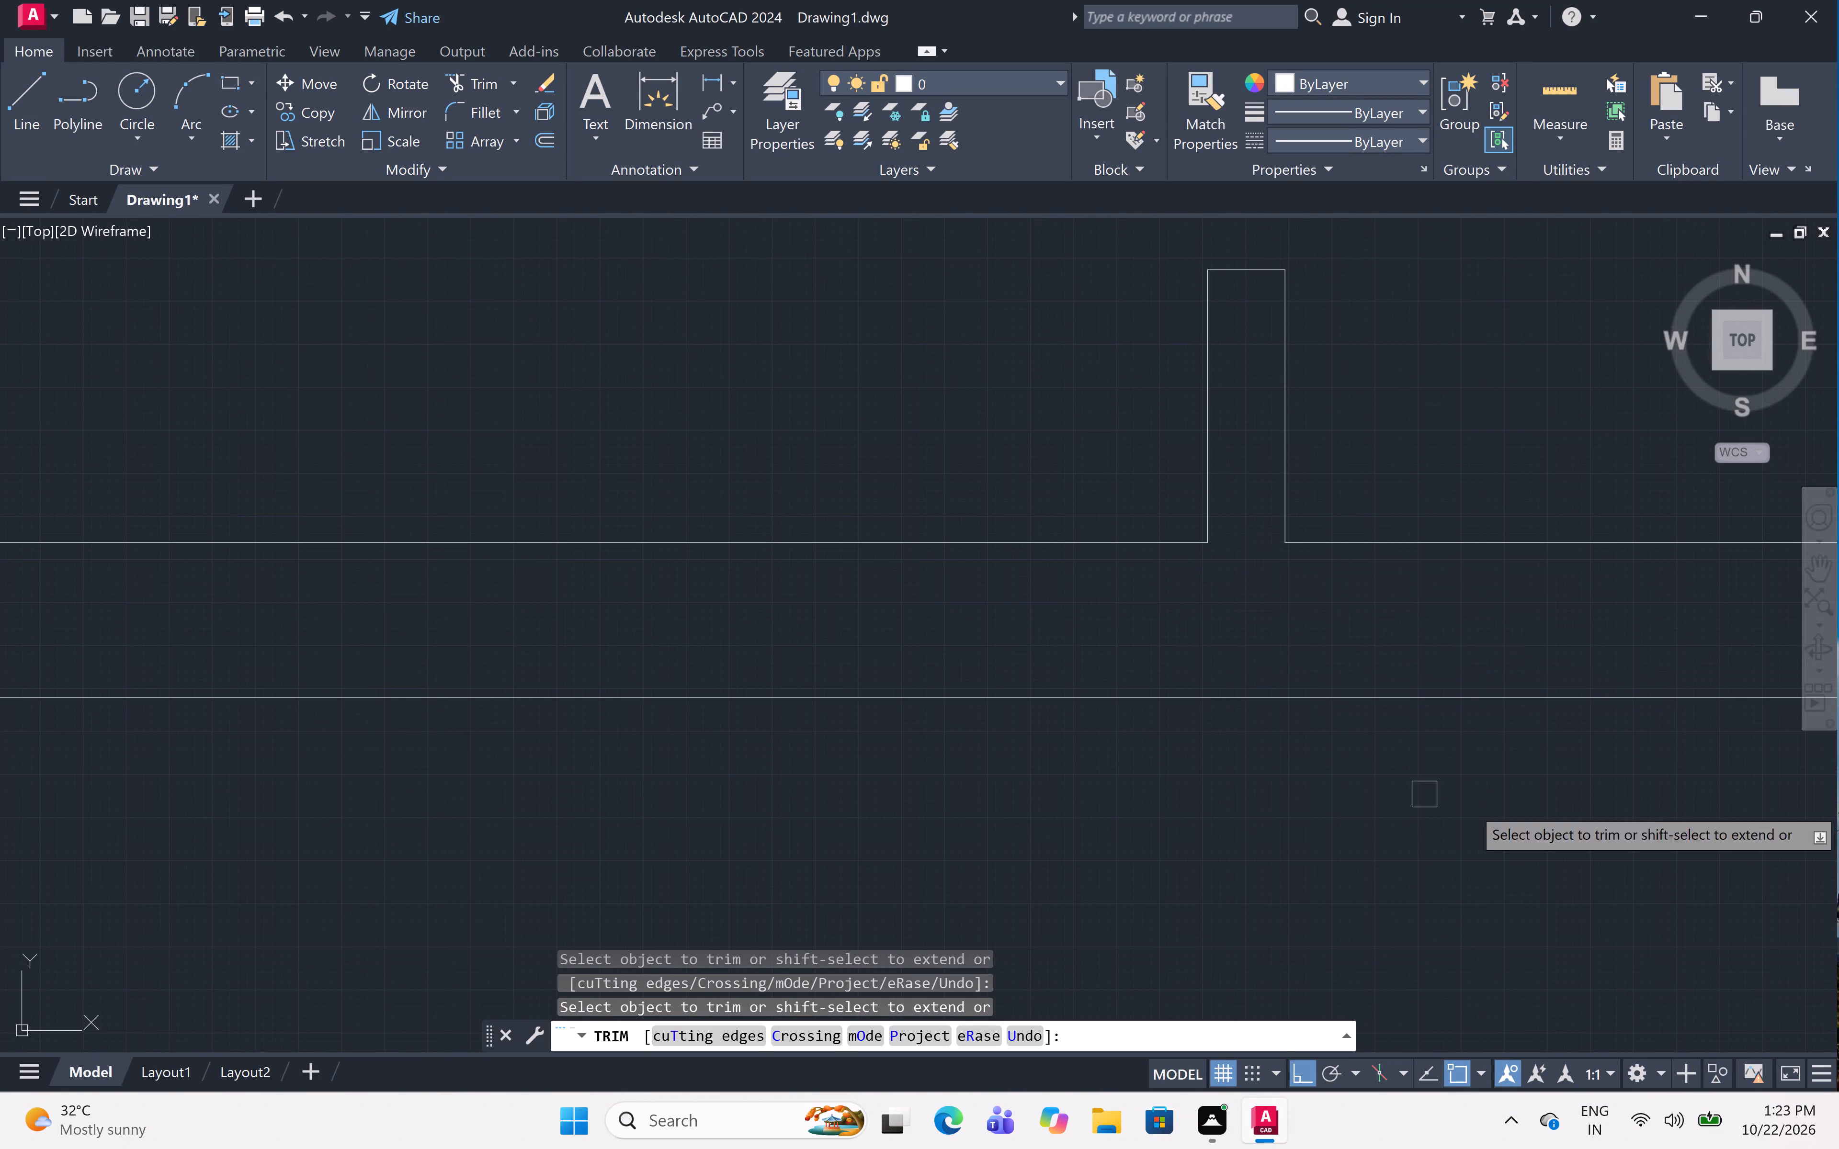
Trim the overlapping inner wall line at the plan's upper-right outer corner, beside the window.
scroll(1495, 833, down, 4)
middle_drag(1495, 833, 1438, 894)
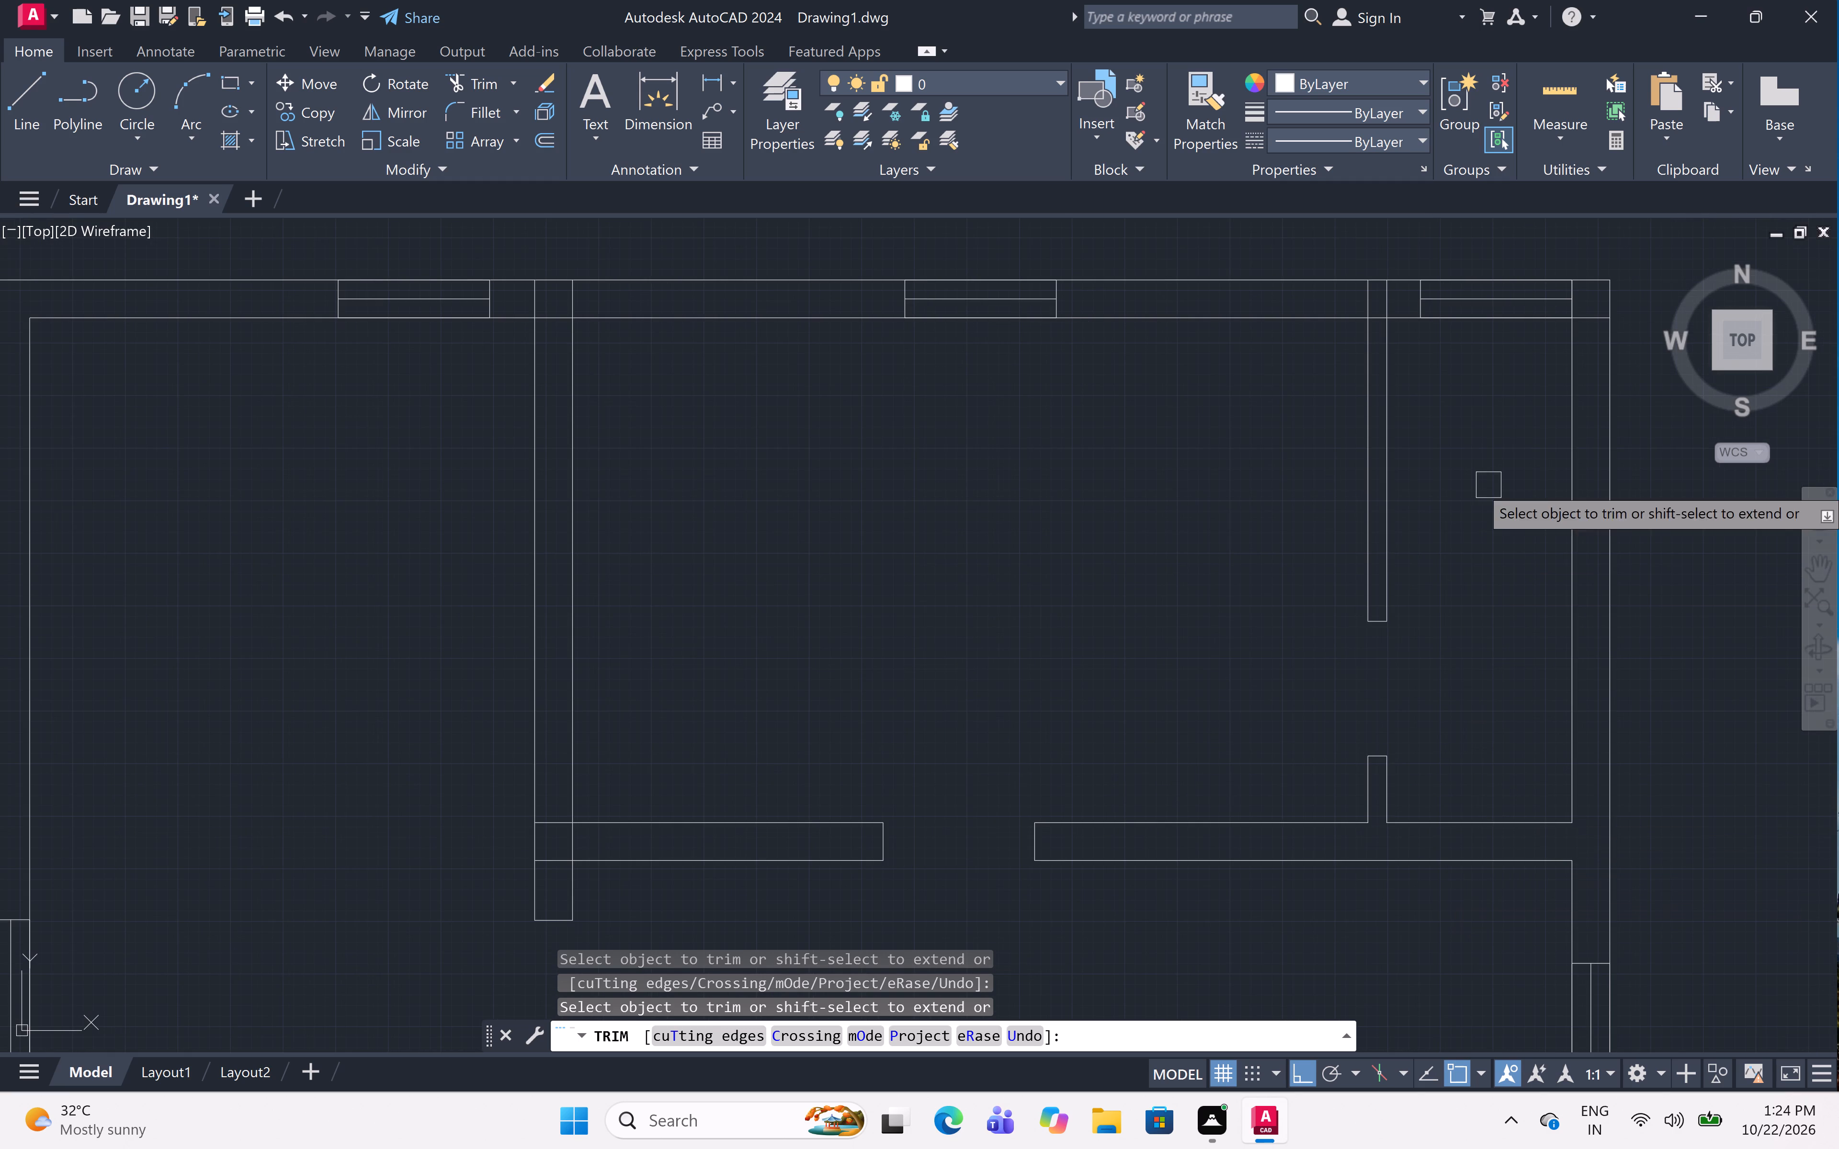
scroll(1602, 299, up, 3)
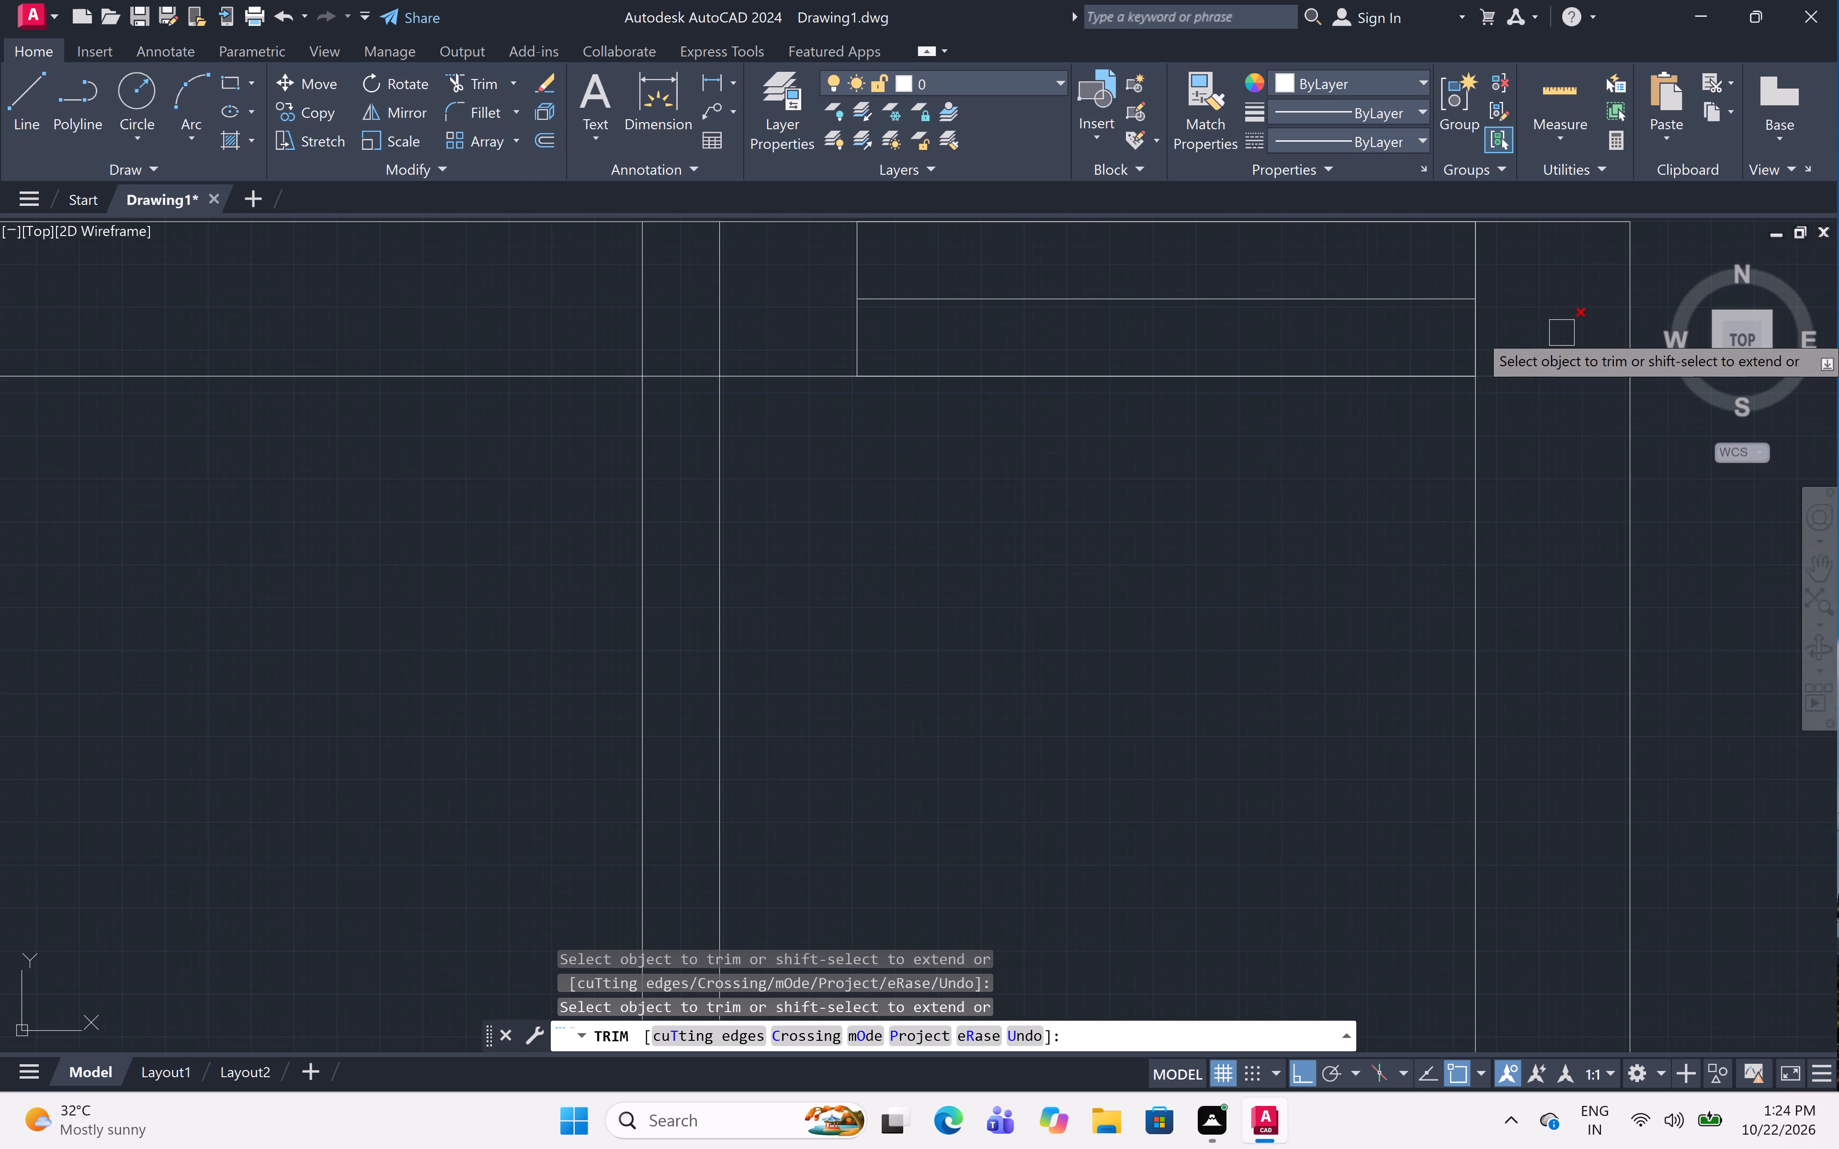
click(1562, 331)
click(1556, 415)
scroll(1556, 413, down, 4)
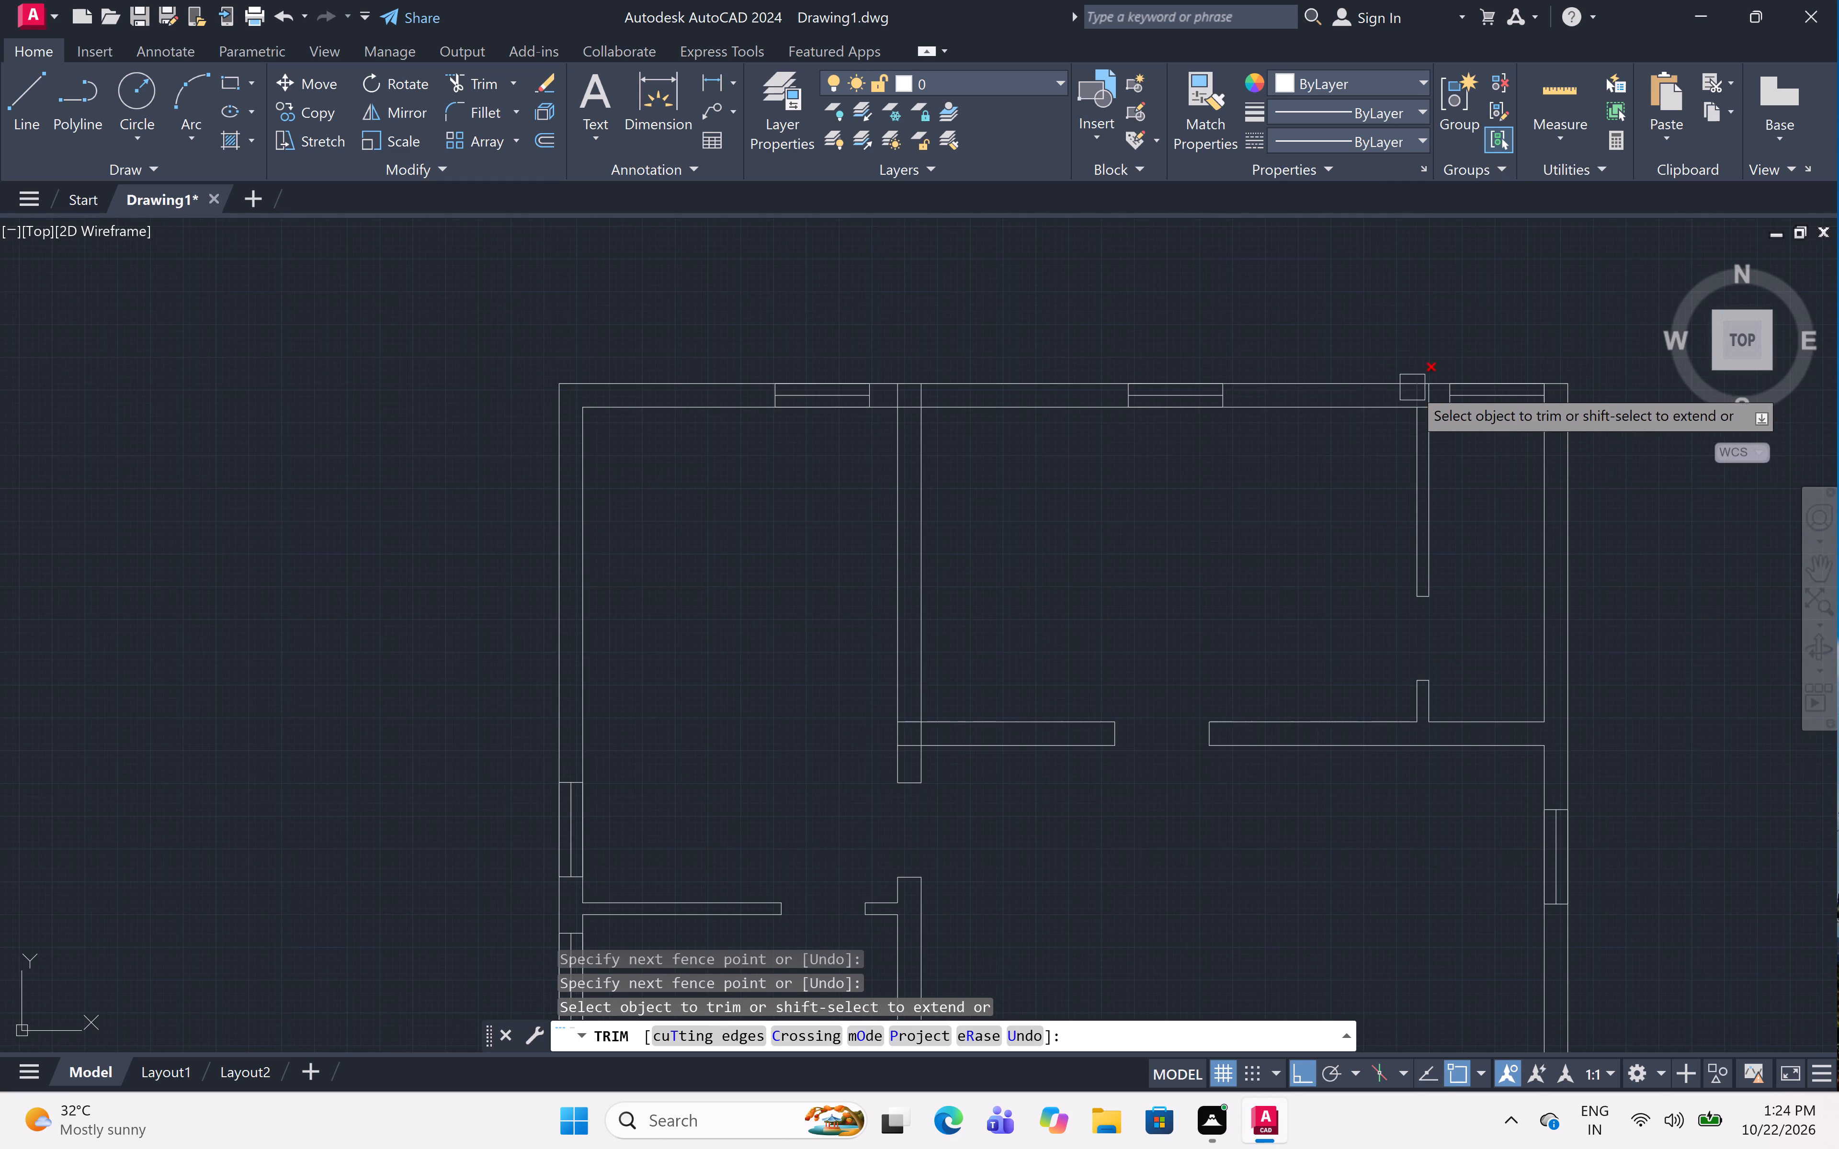
Trim the overlapping lines where the 4.5" partition at the upper right meets the top outer wall.
scroll(1413, 386, up, 5)
click(1643, 447)
click(1402, 461)
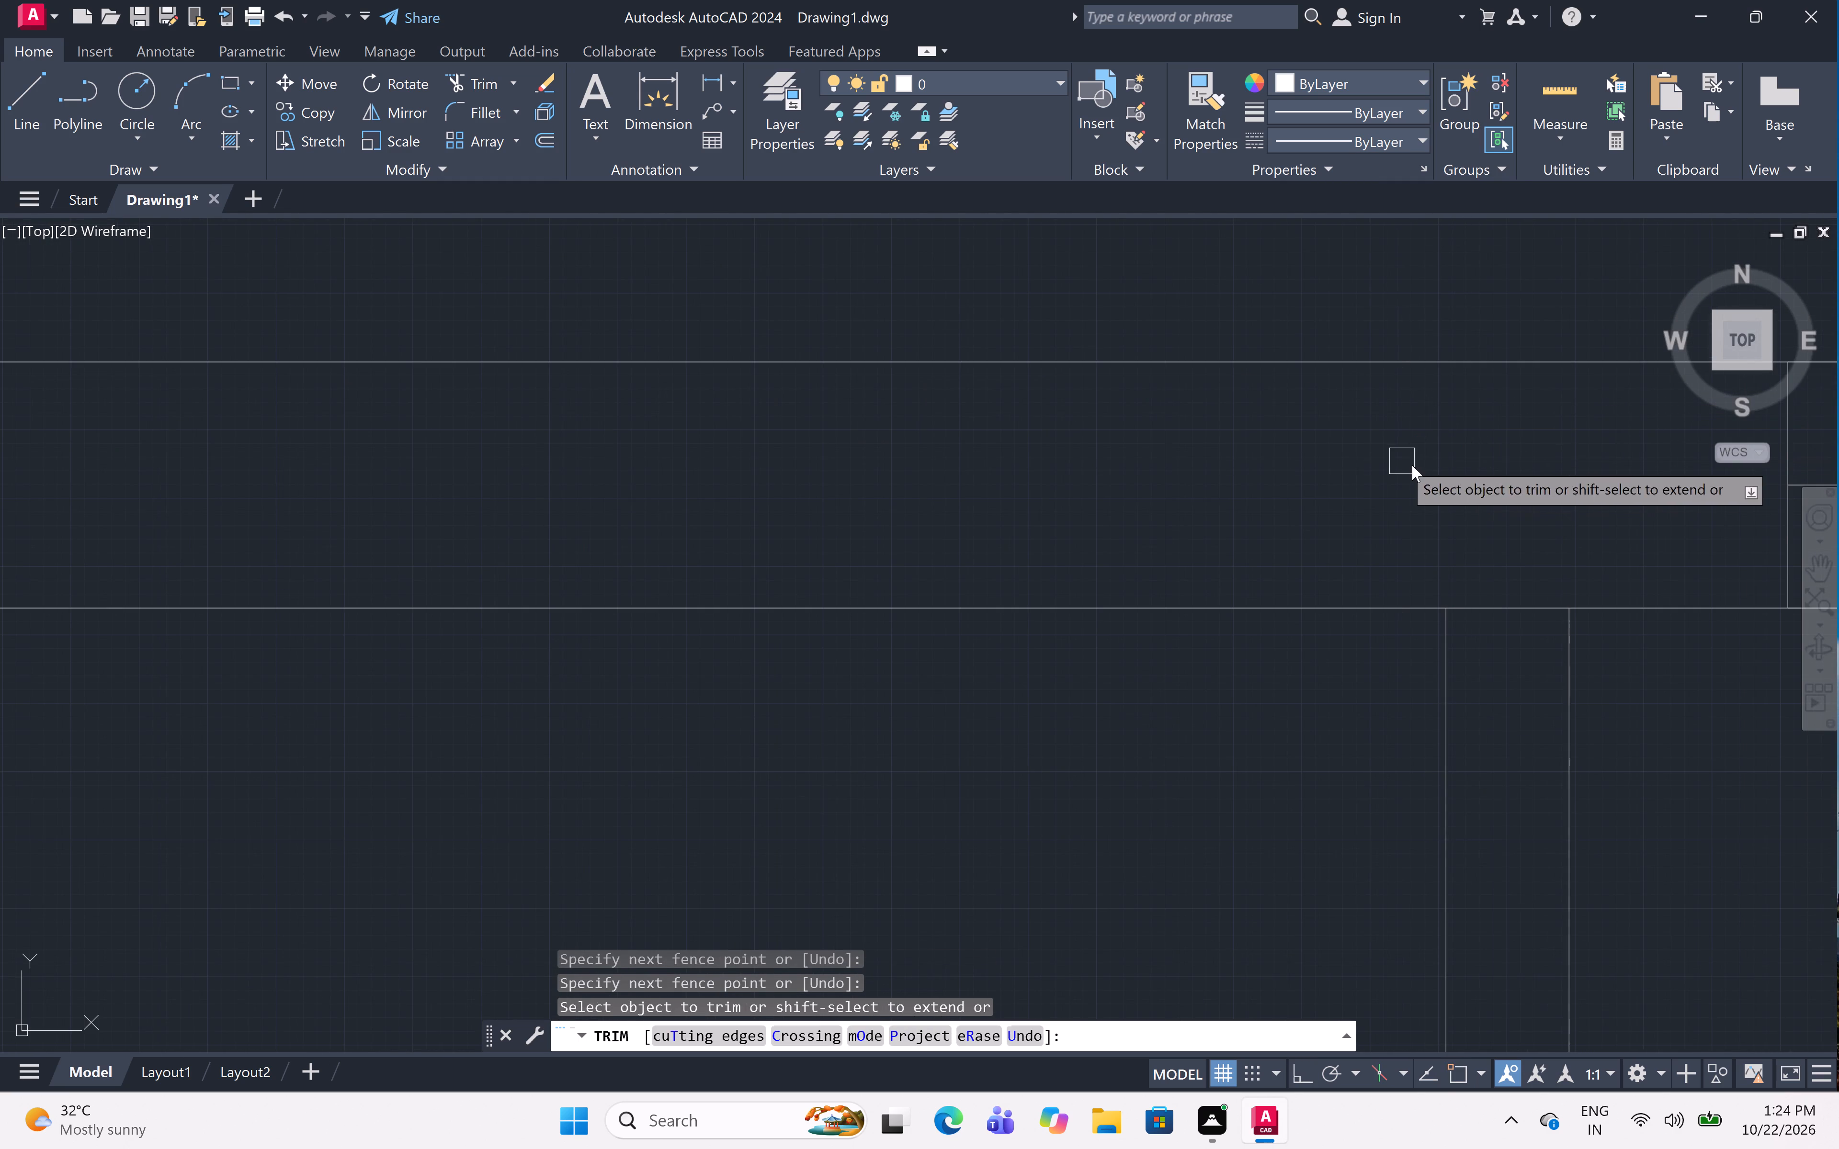
click(1497, 534)
click(1516, 670)
scroll(1476, 541, down, 6)
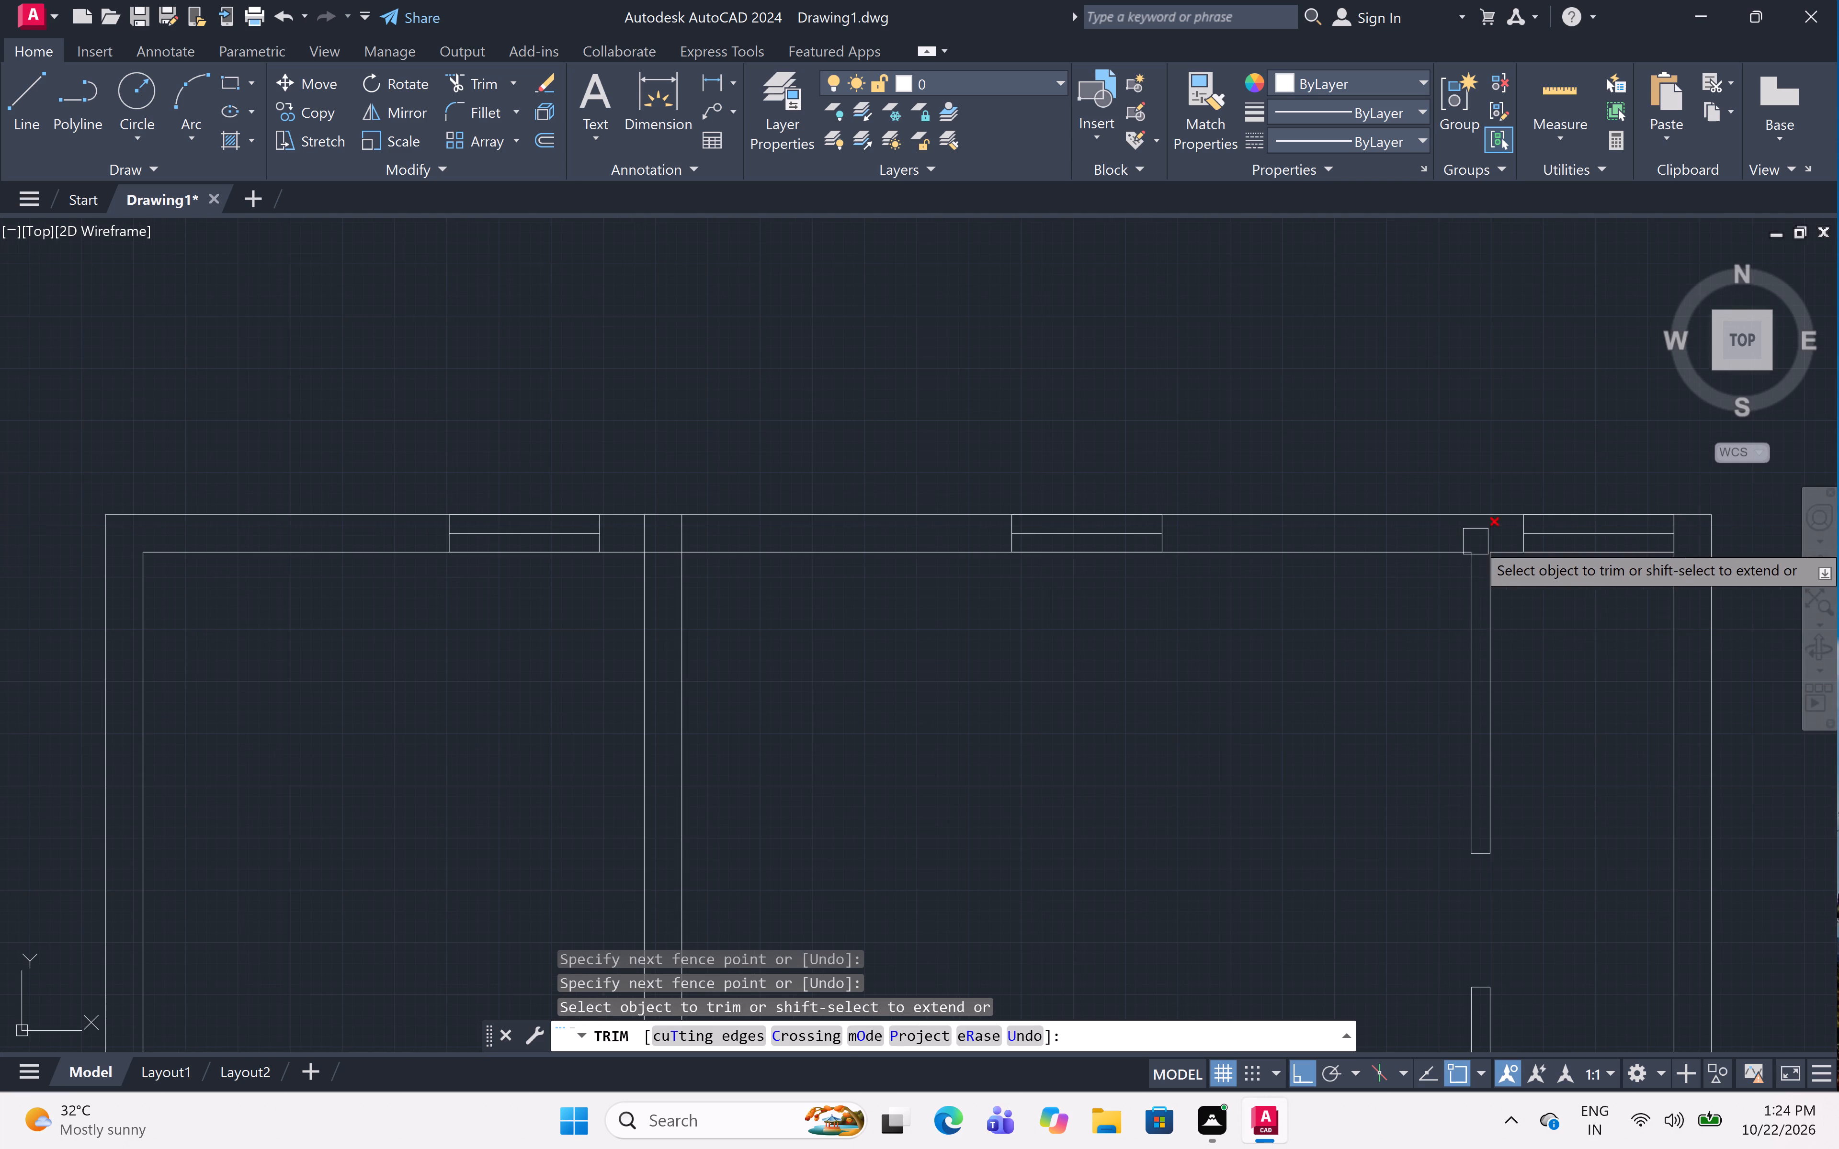
Trim the overlapping lines where the 9" vertical wall between the two upper rooms meets the top outer wall.
scroll(1442, 613, down, 2)
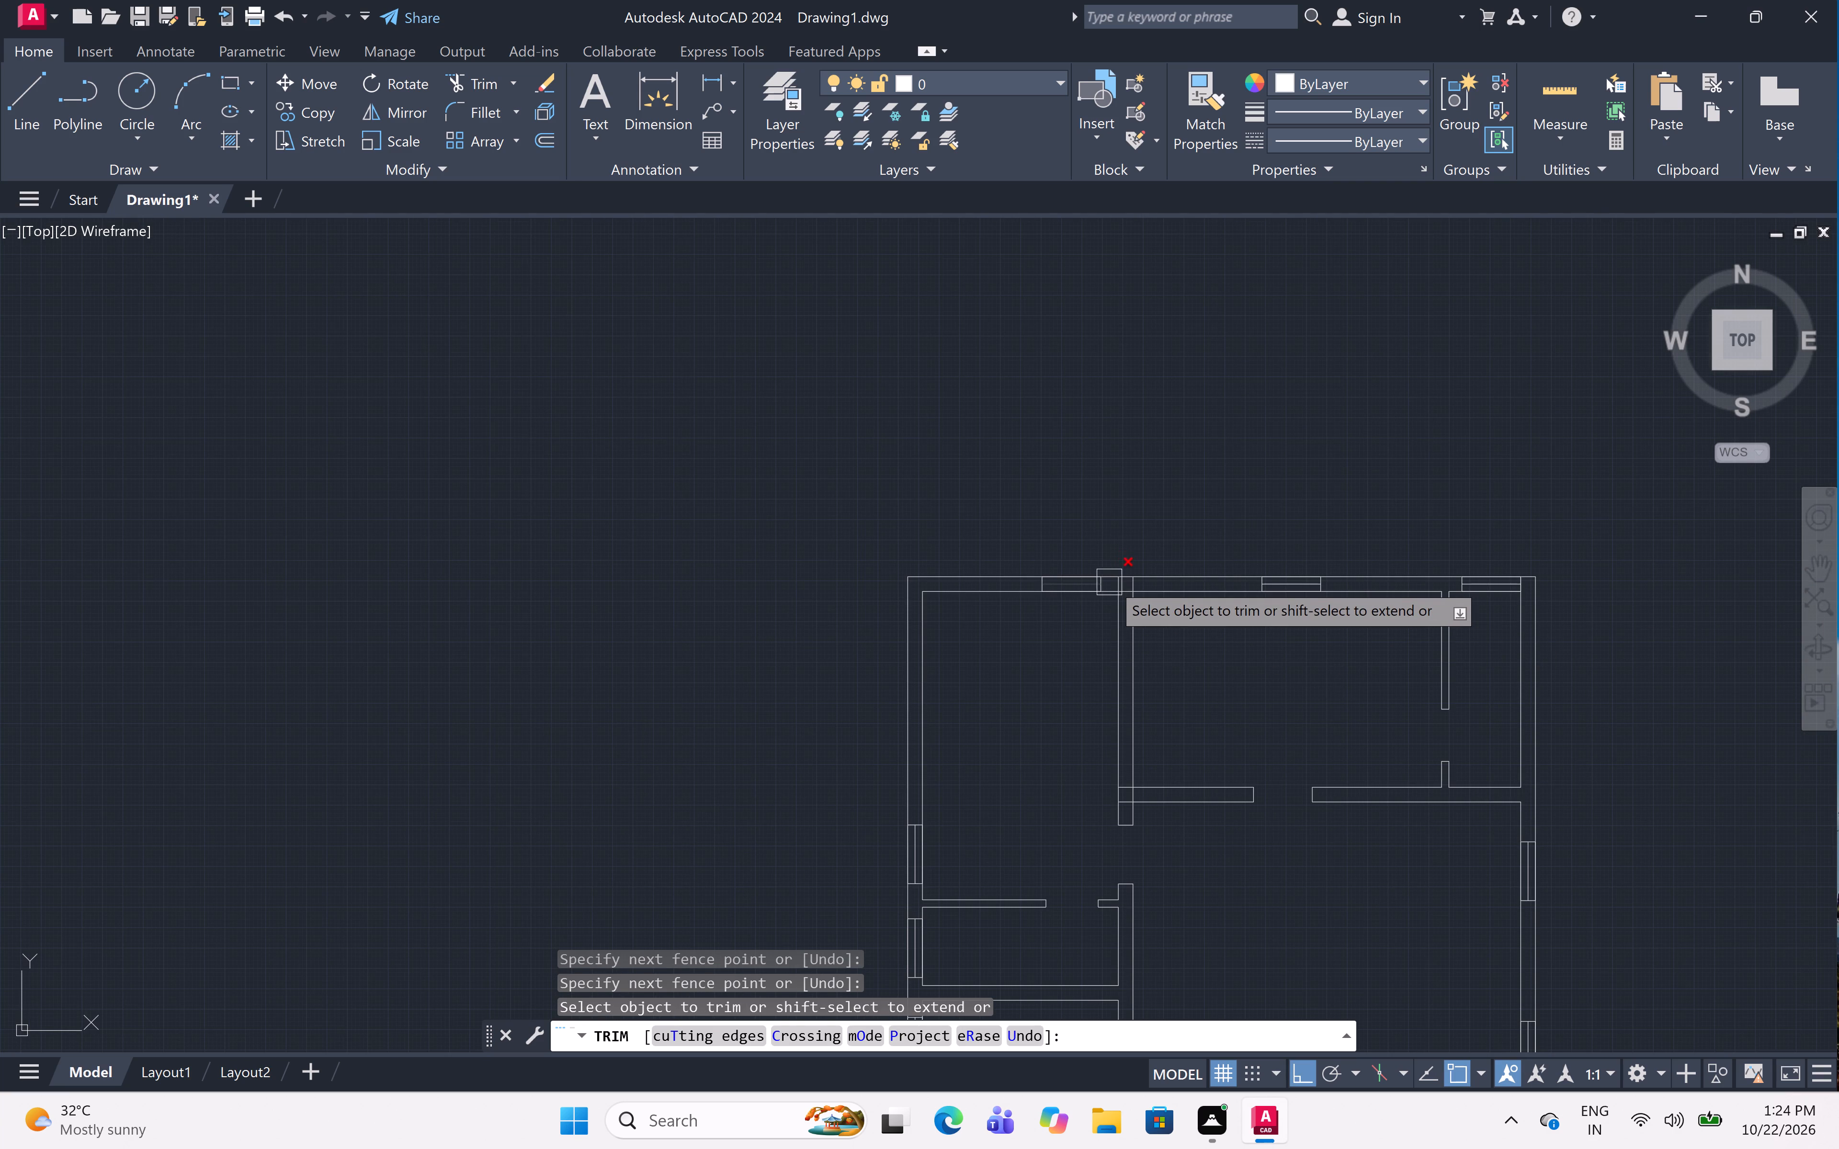
scroll(1112, 582, up, 6)
click(1115, 584)
click(1551, 602)
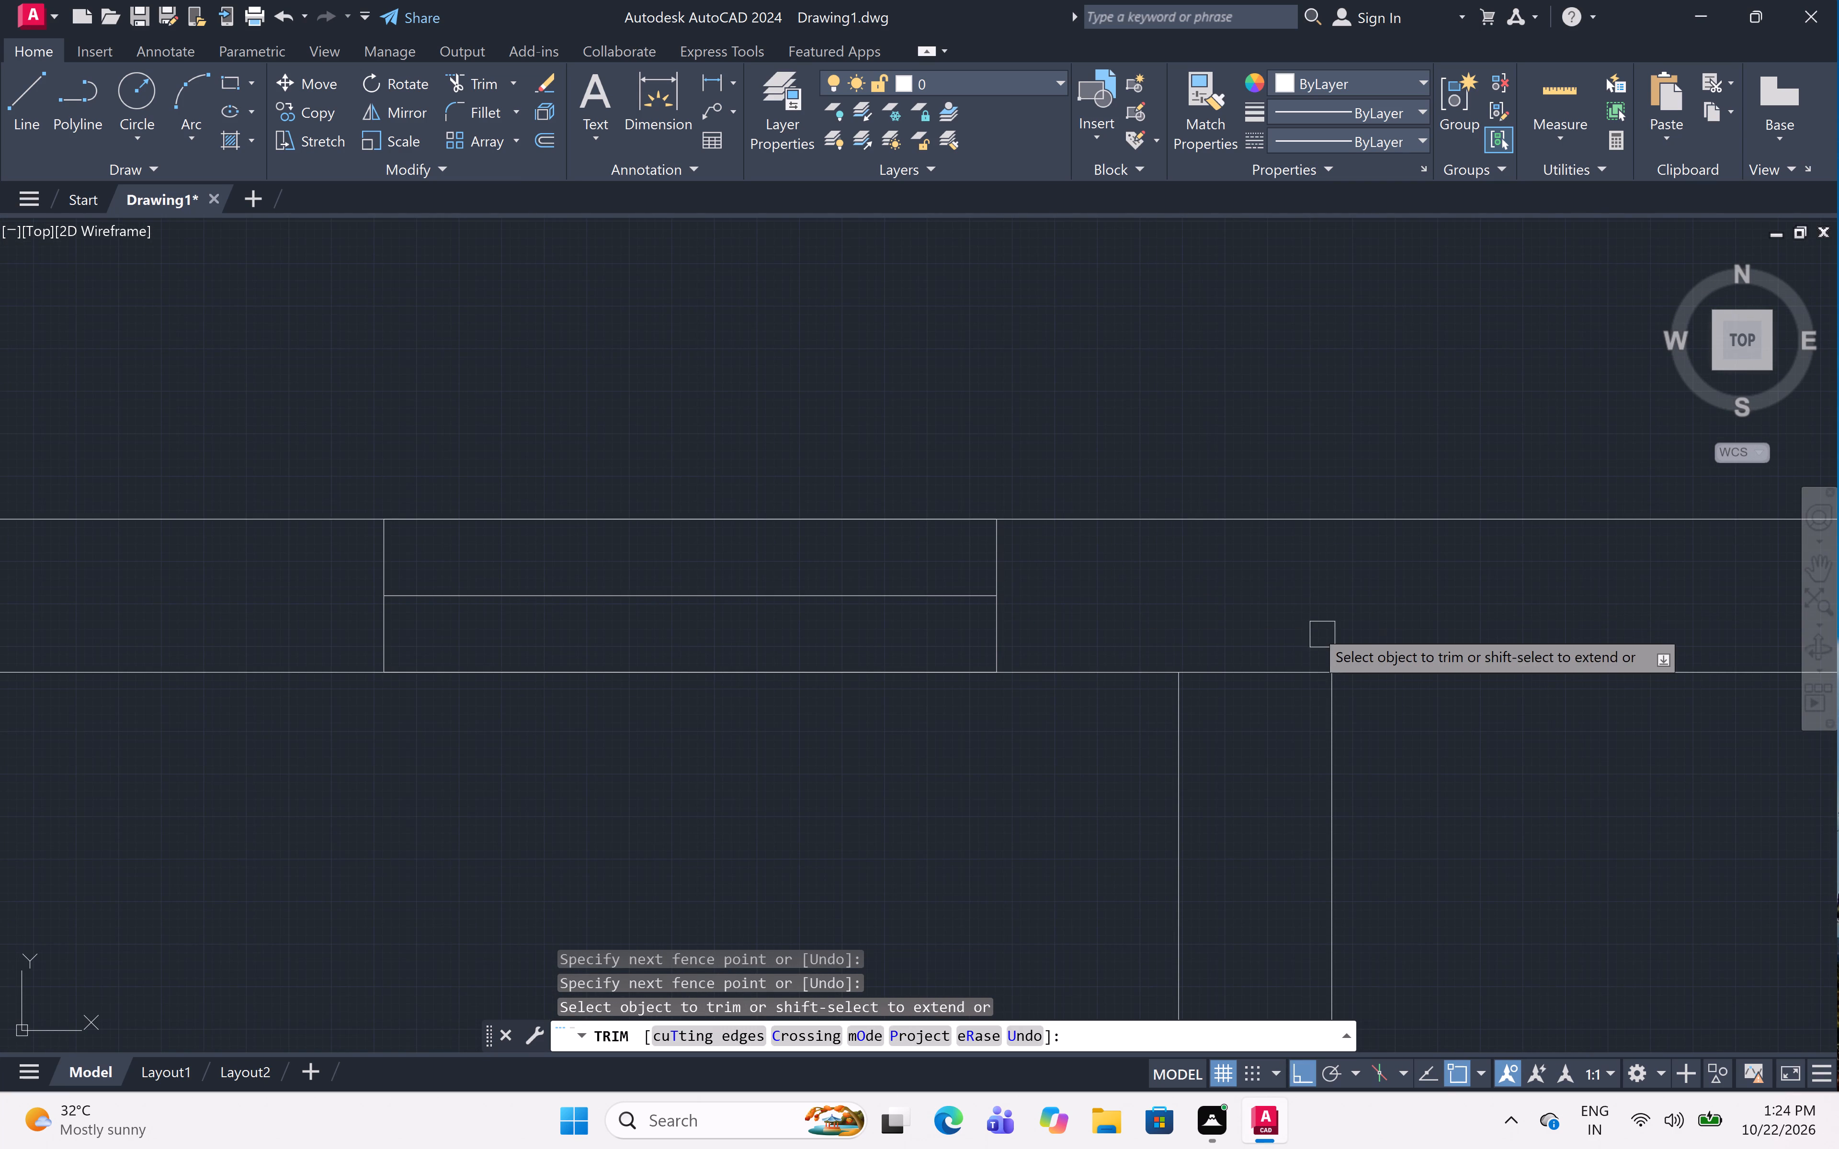
click(1308, 622)
click(1284, 699)
scroll(1285, 506, down, 5)
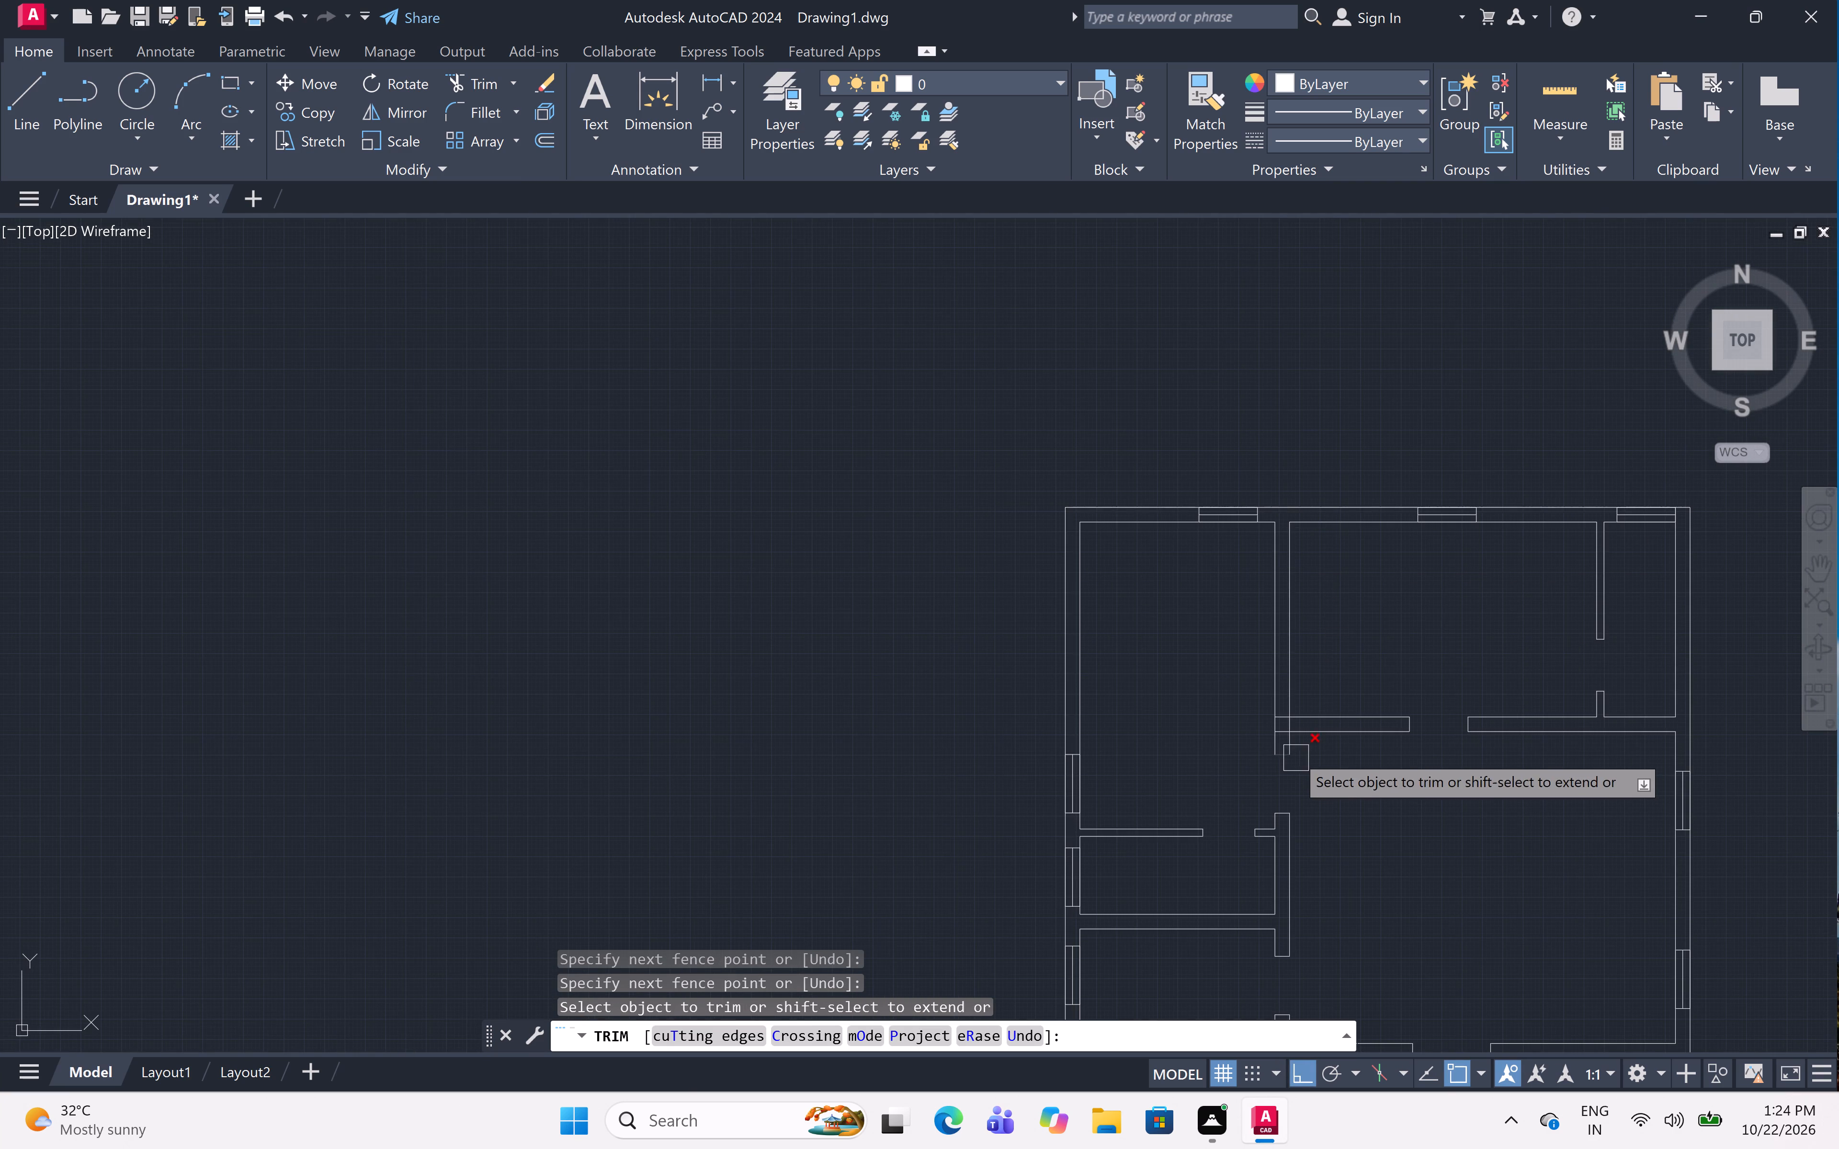
Trim the overlapping lines where the hall's upper wall meets the 9" vertical wall, and end the Trim command.
scroll(1284, 735, up, 5)
click(1272, 600)
click(1274, 728)
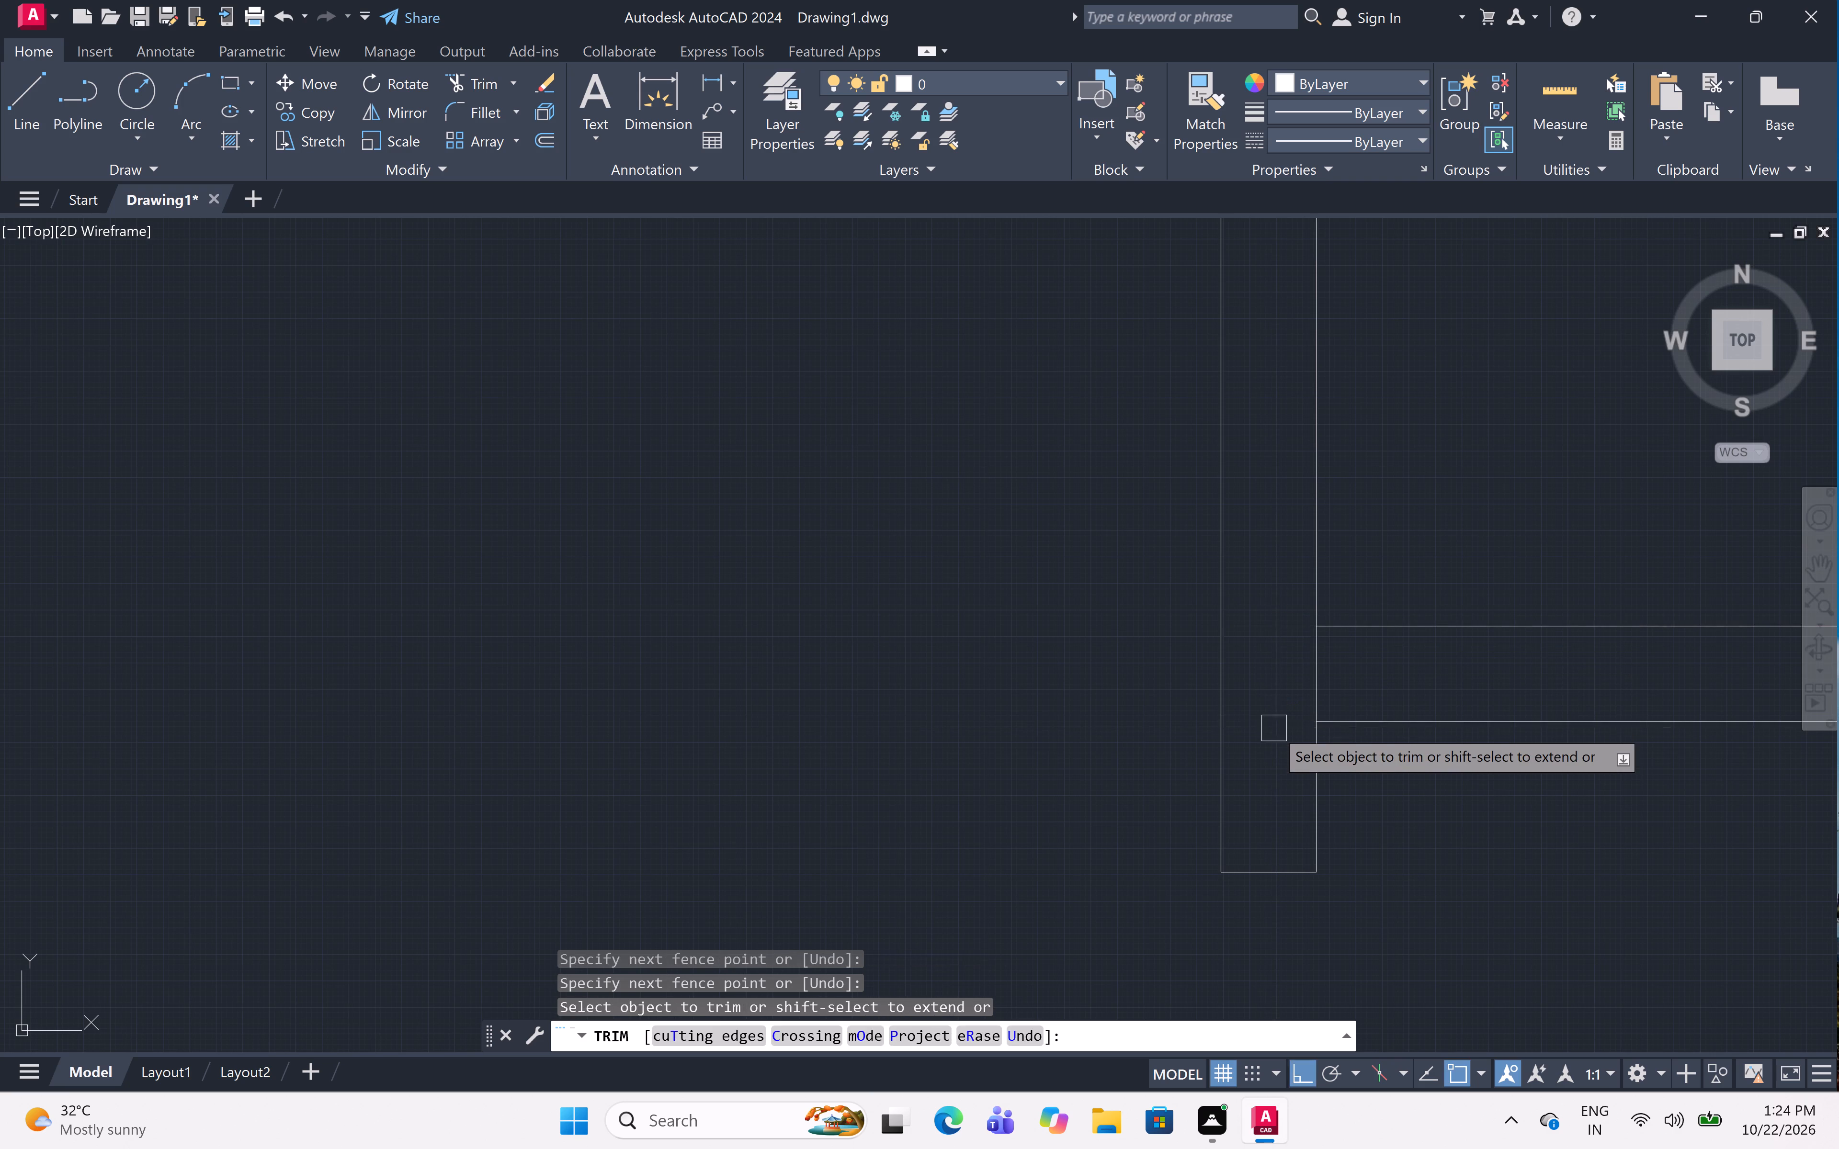
click(1276, 687)
click(1357, 672)
scroll(1357, 672, down, 6)
middle_drag(1398, 746, 1397, 746)
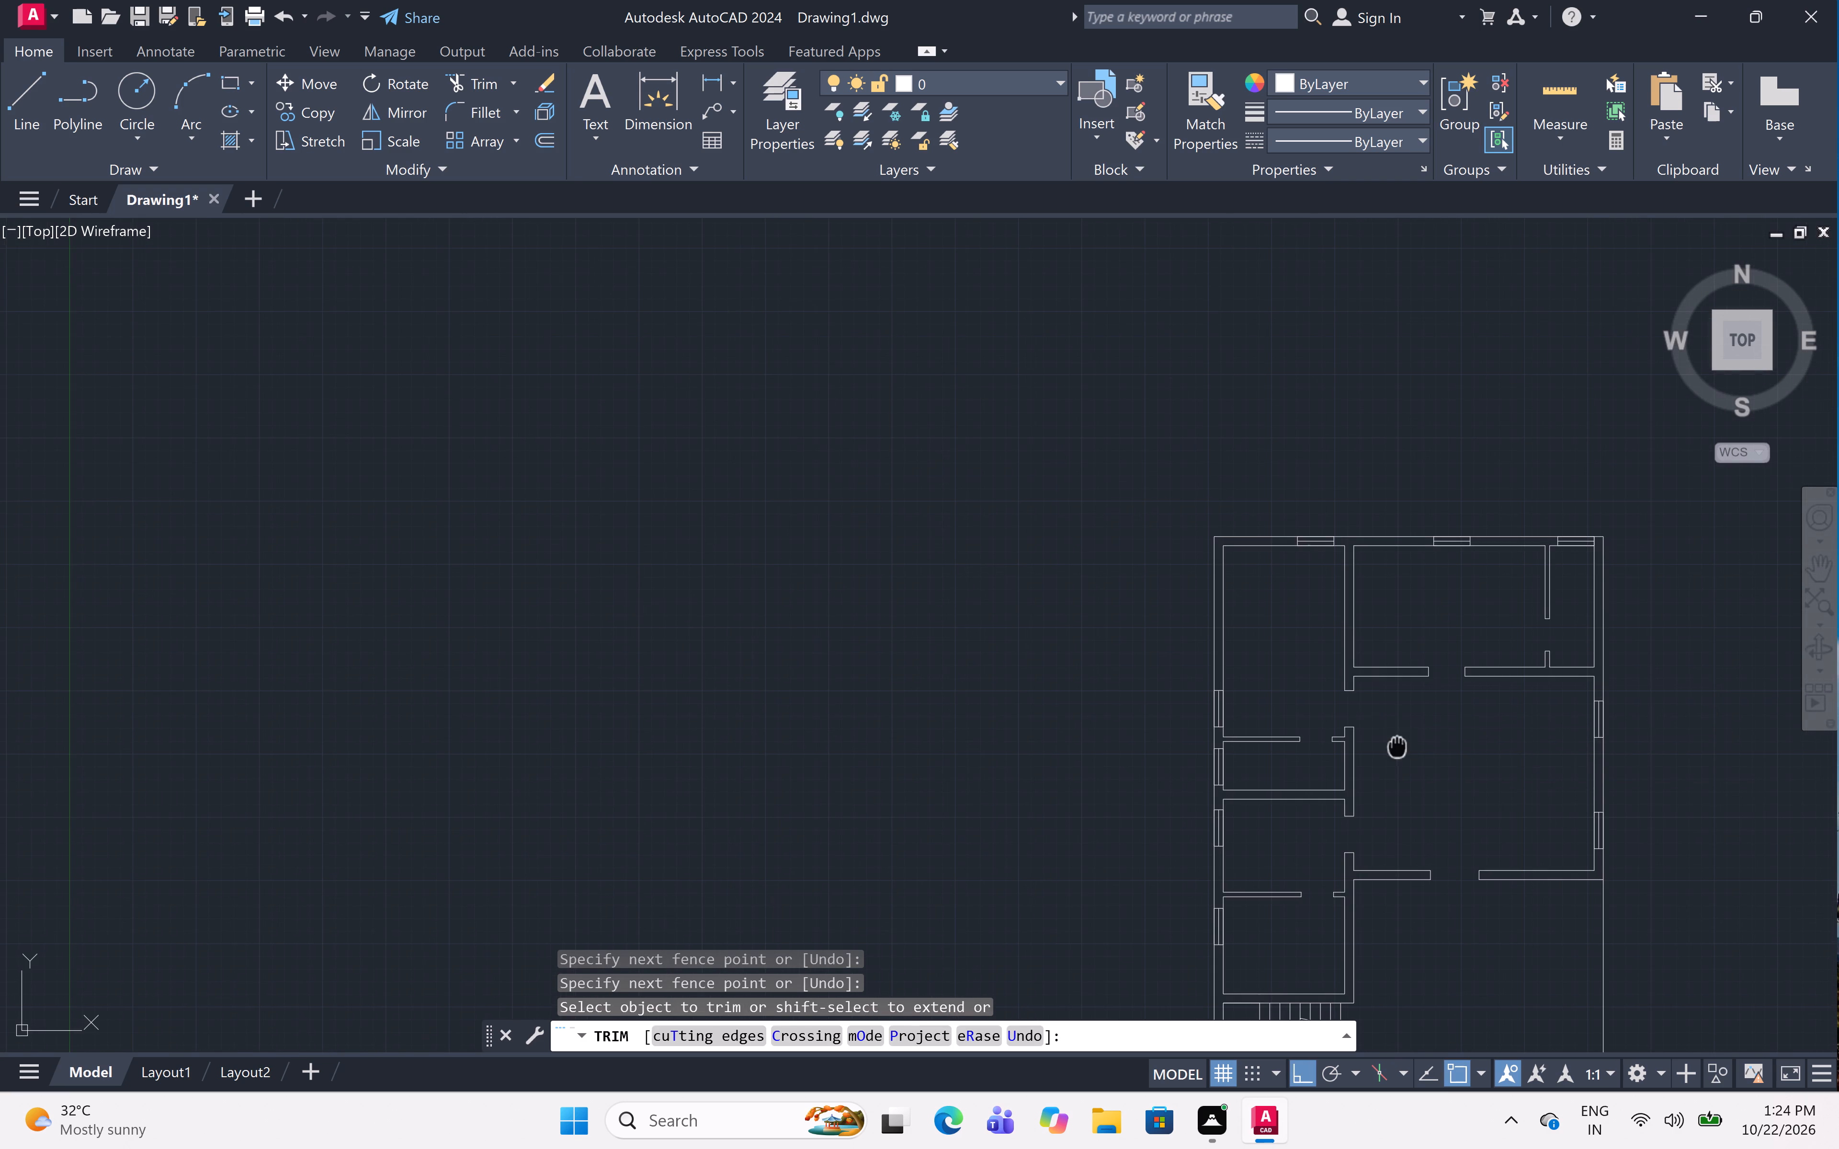
middle_drag(1397, 746, 1297, 625)
scroll(1295, 620, down, 1)
middle_drag(1316, 644, 1307, 645)
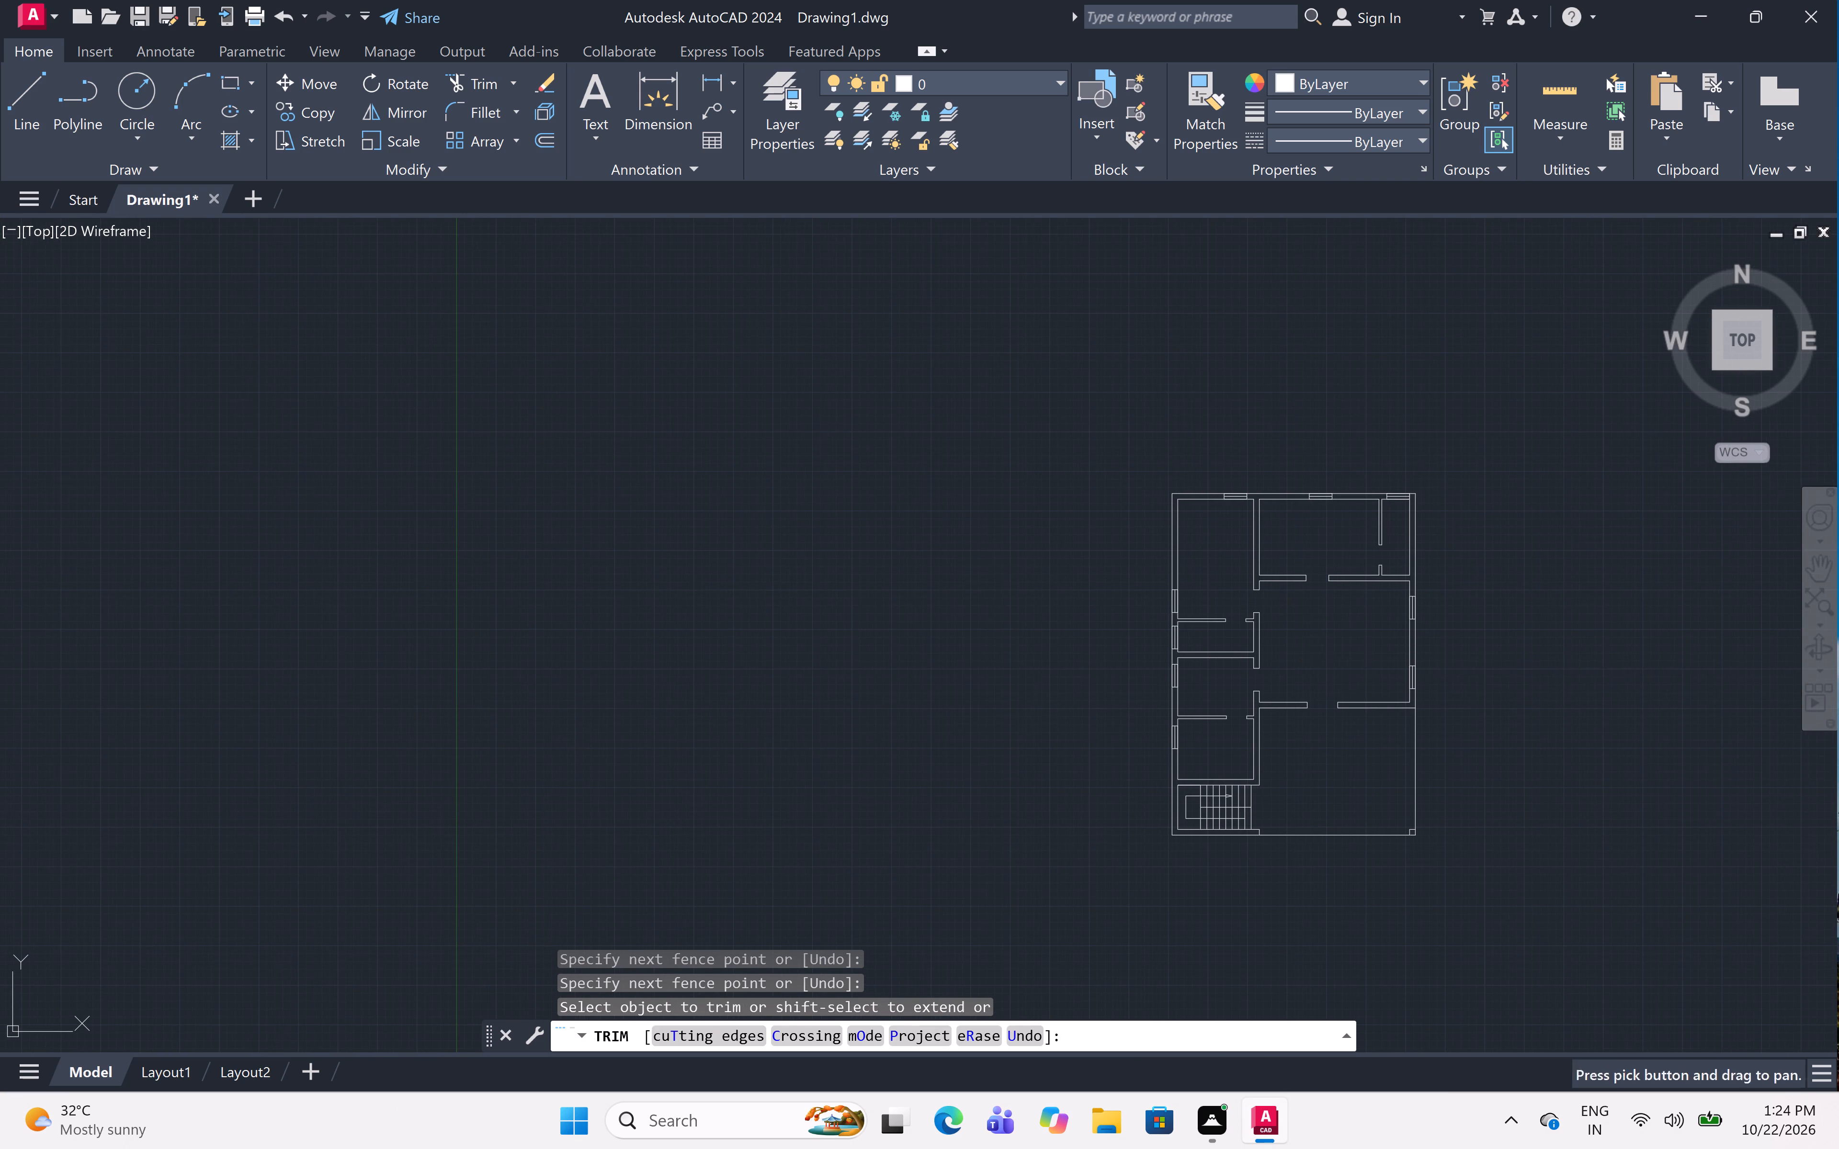
key(Escape)
Hatch the top outer wall, its corners and the connected walls of the upper rooms with a solid fill in colour 237,31,36.
text(h)
key(space)
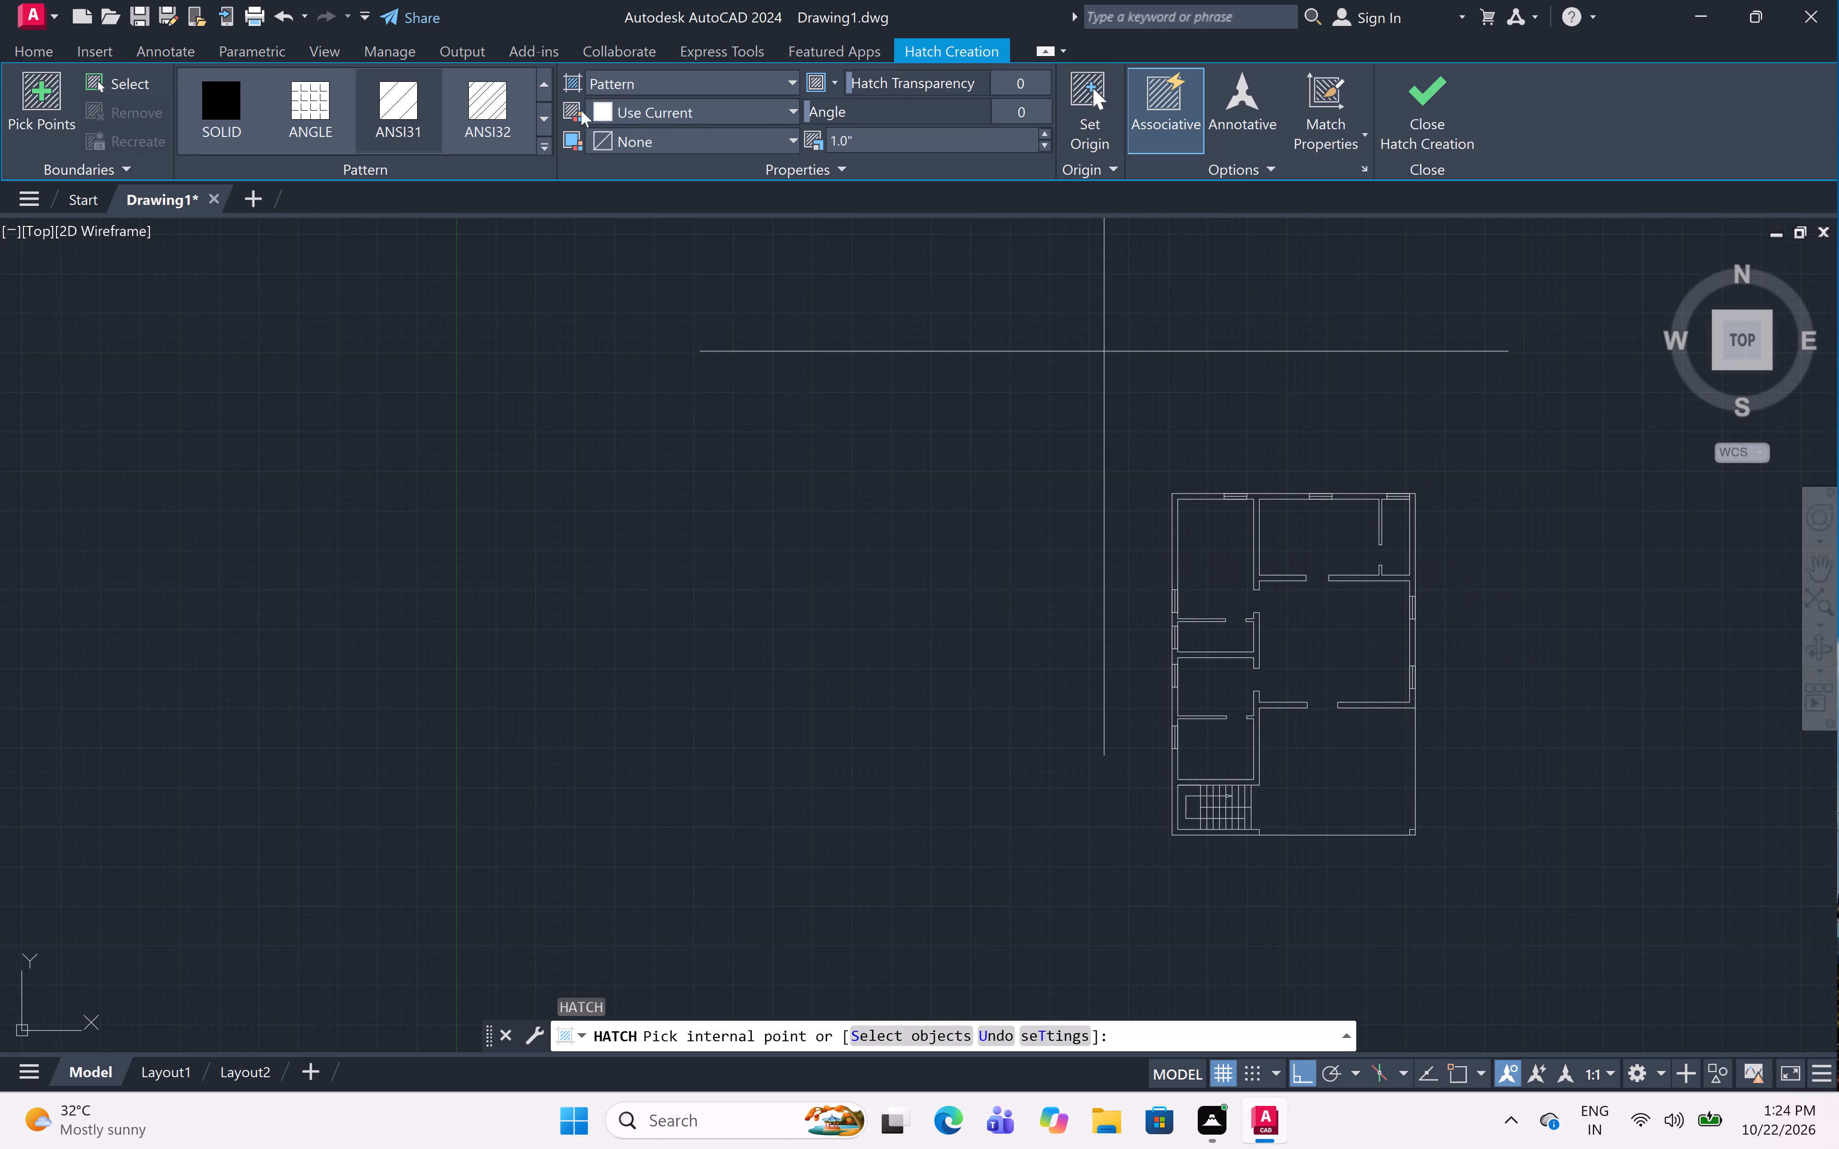
click(716, 79)
click(683, 114)
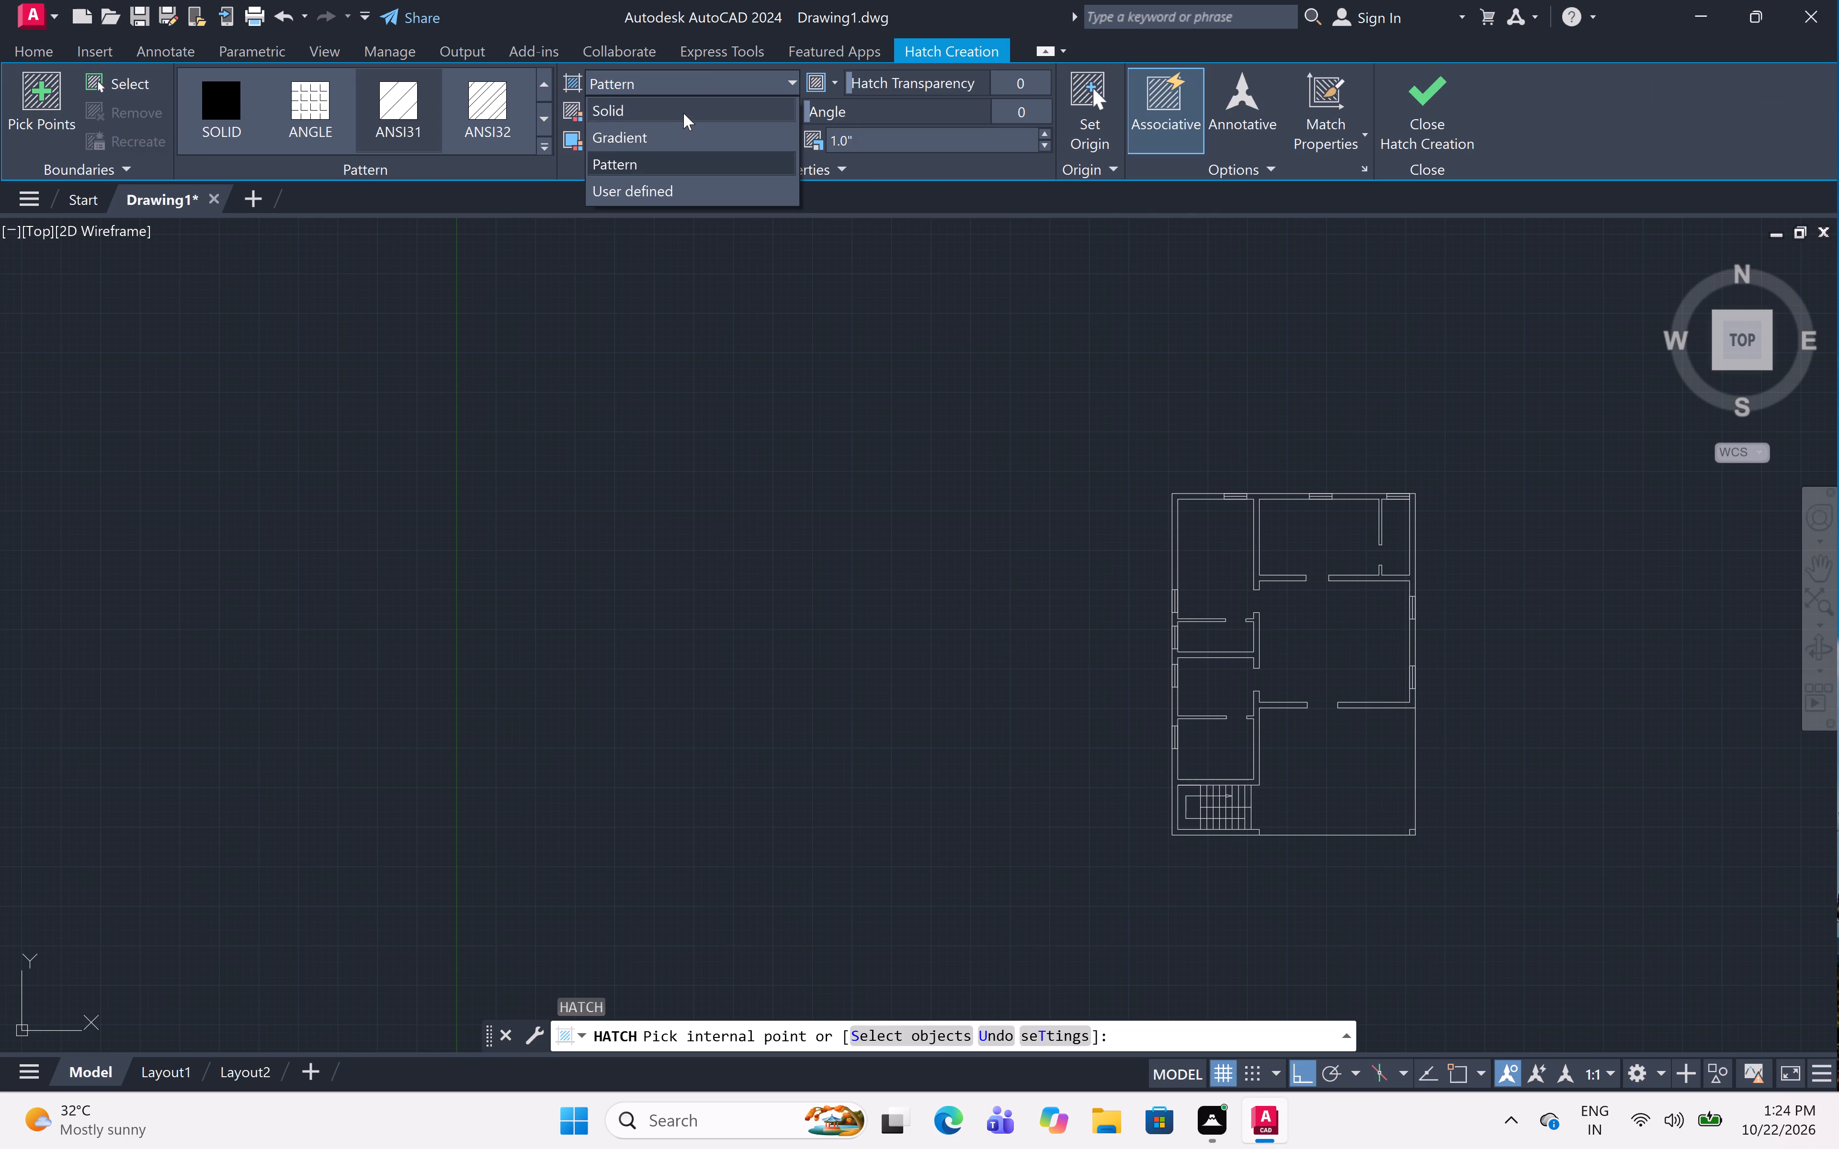
click(716, 105)
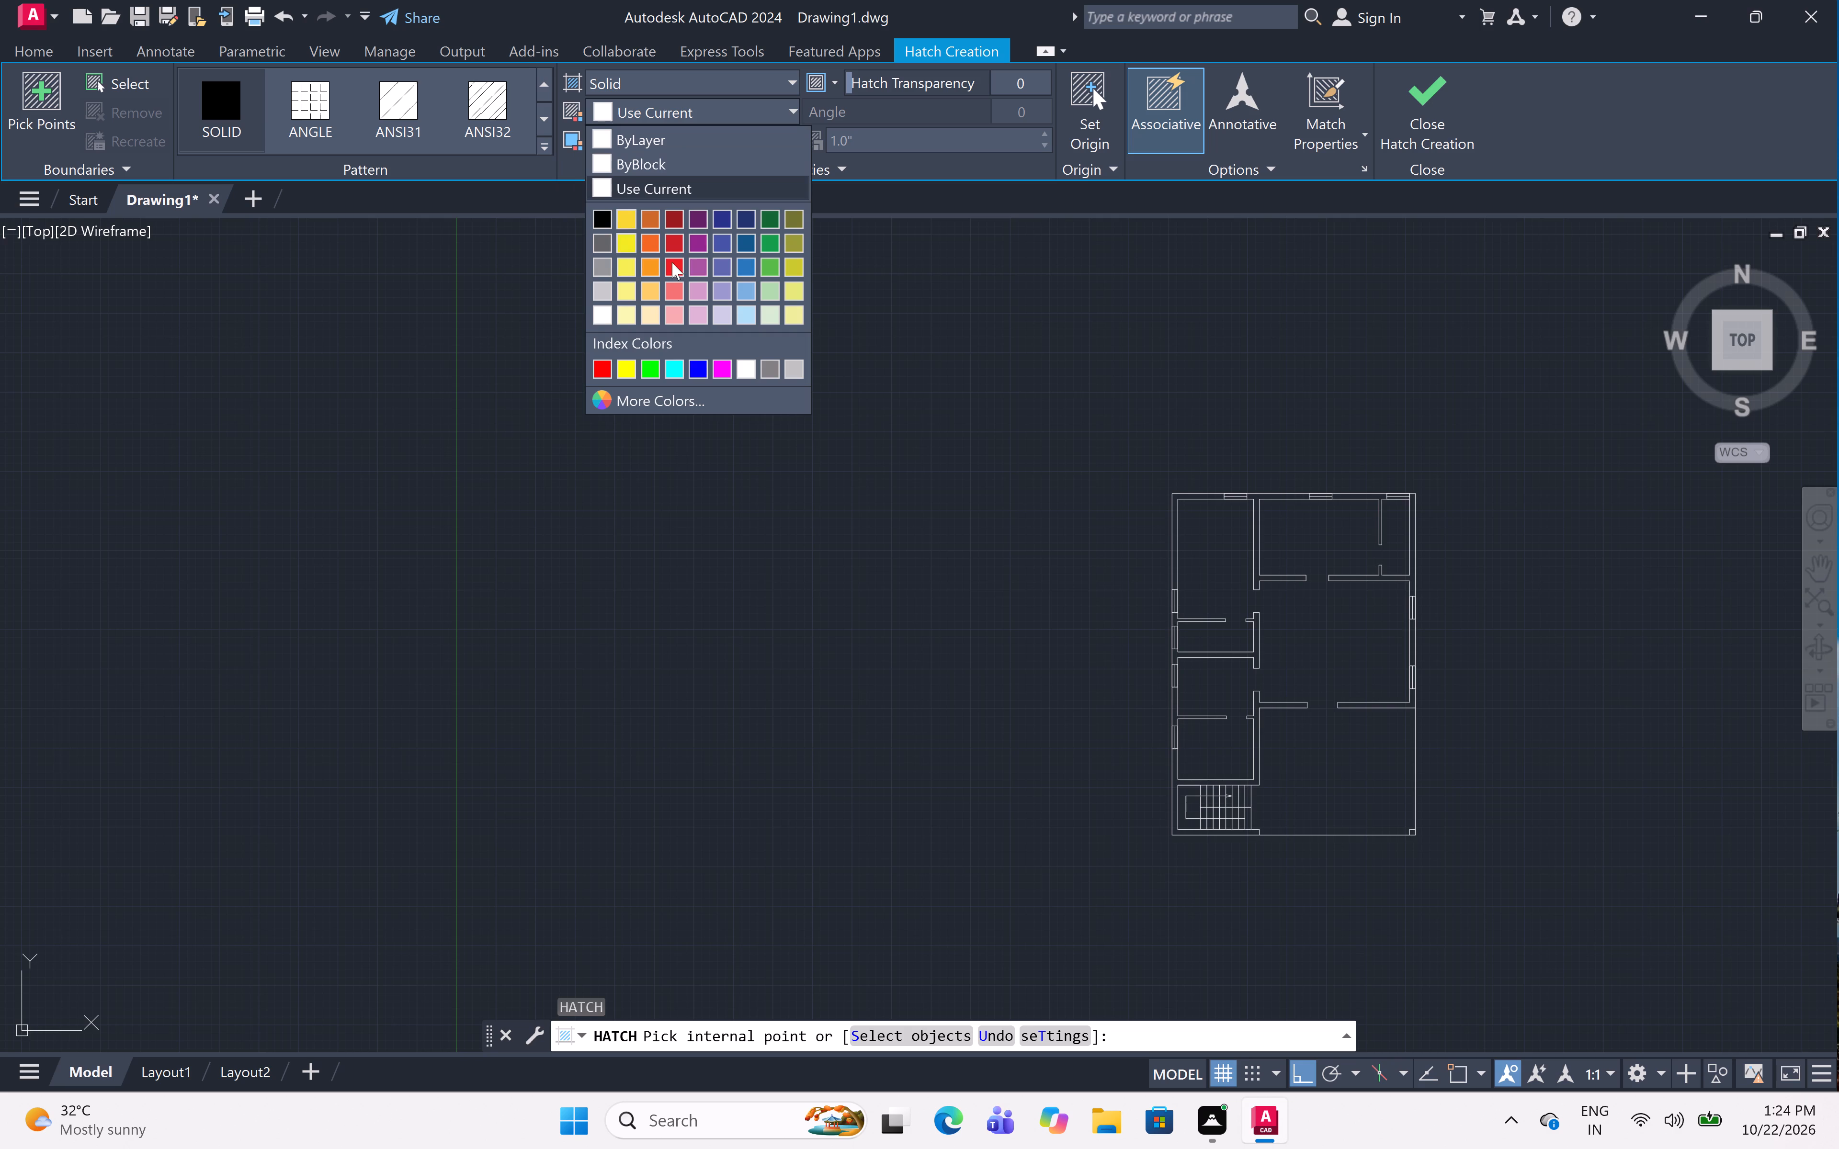
click(668, 264)
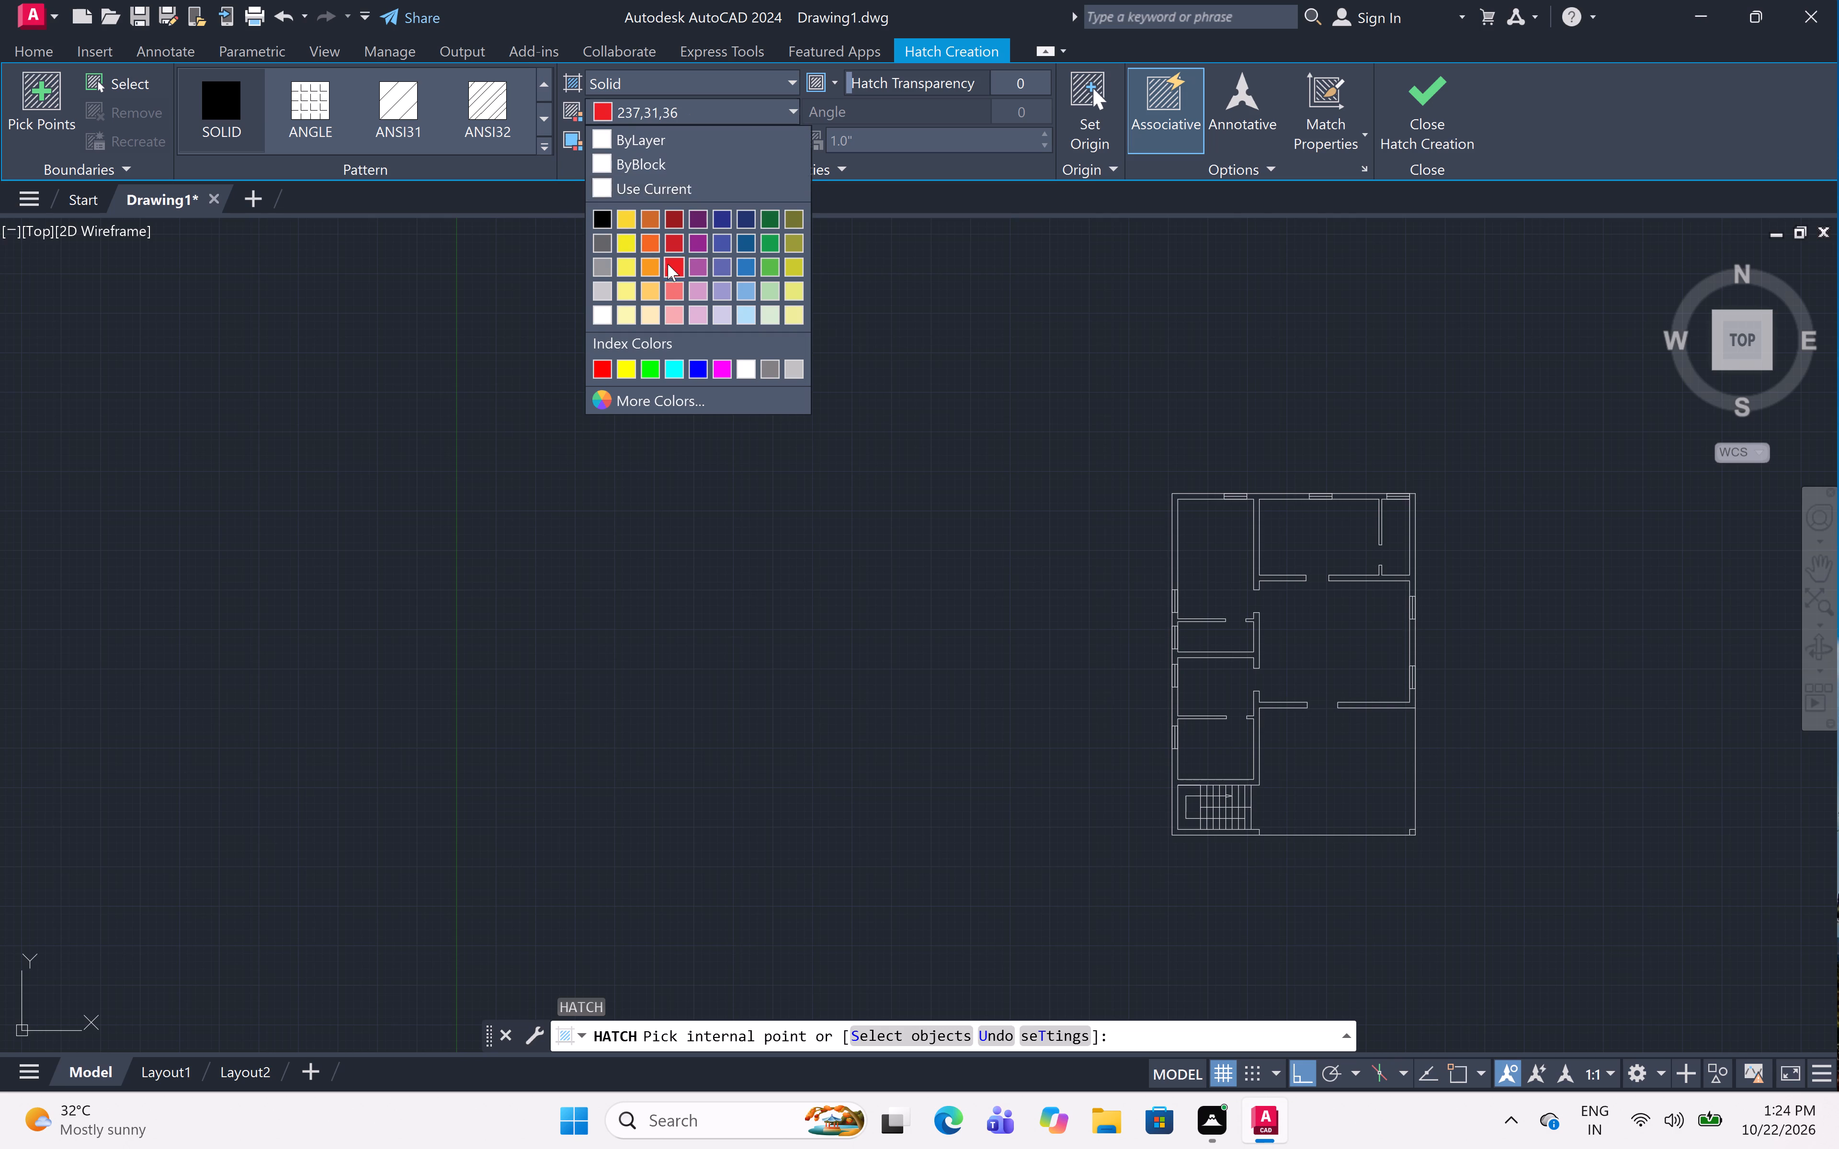
middle_drag(1088, 477, 751, 364)
scroll(852, 384, up, 5)
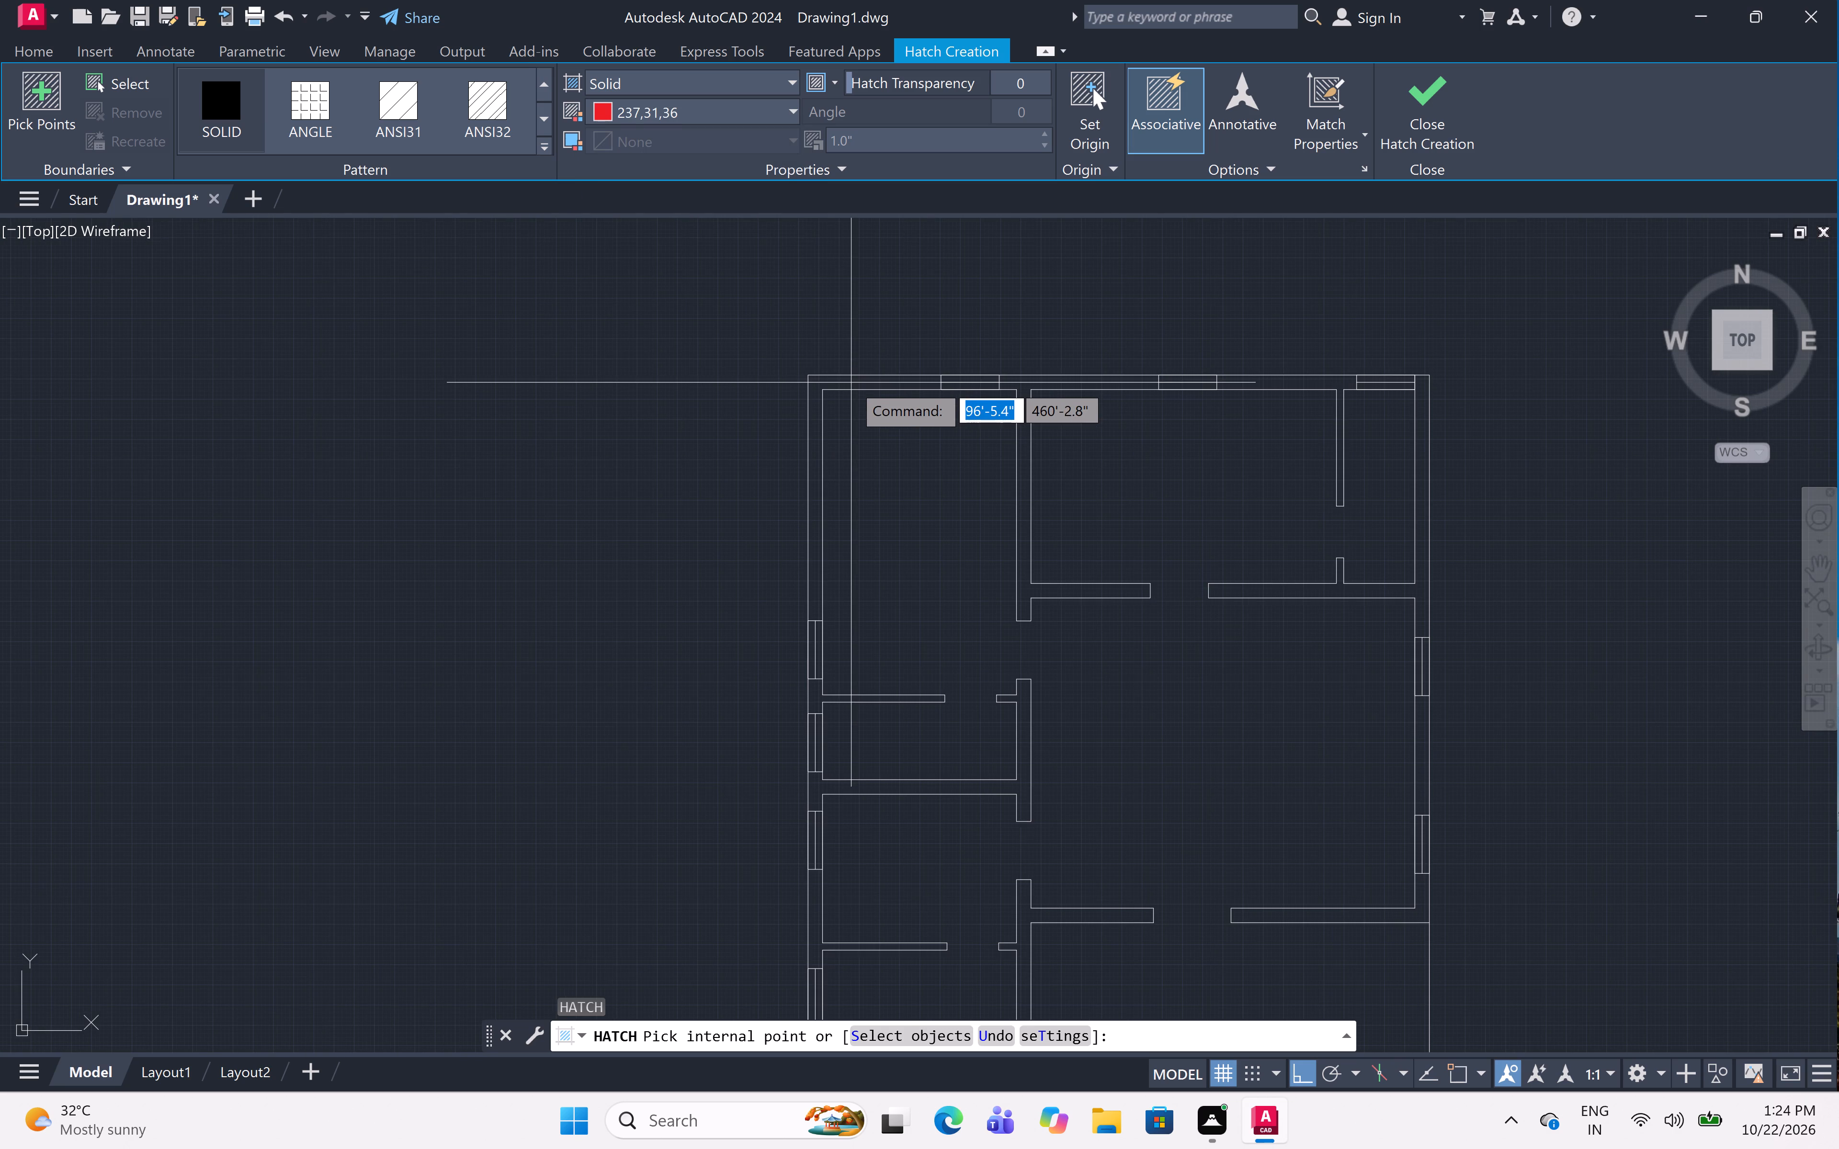
click(851, 383)
click(1065, 382)
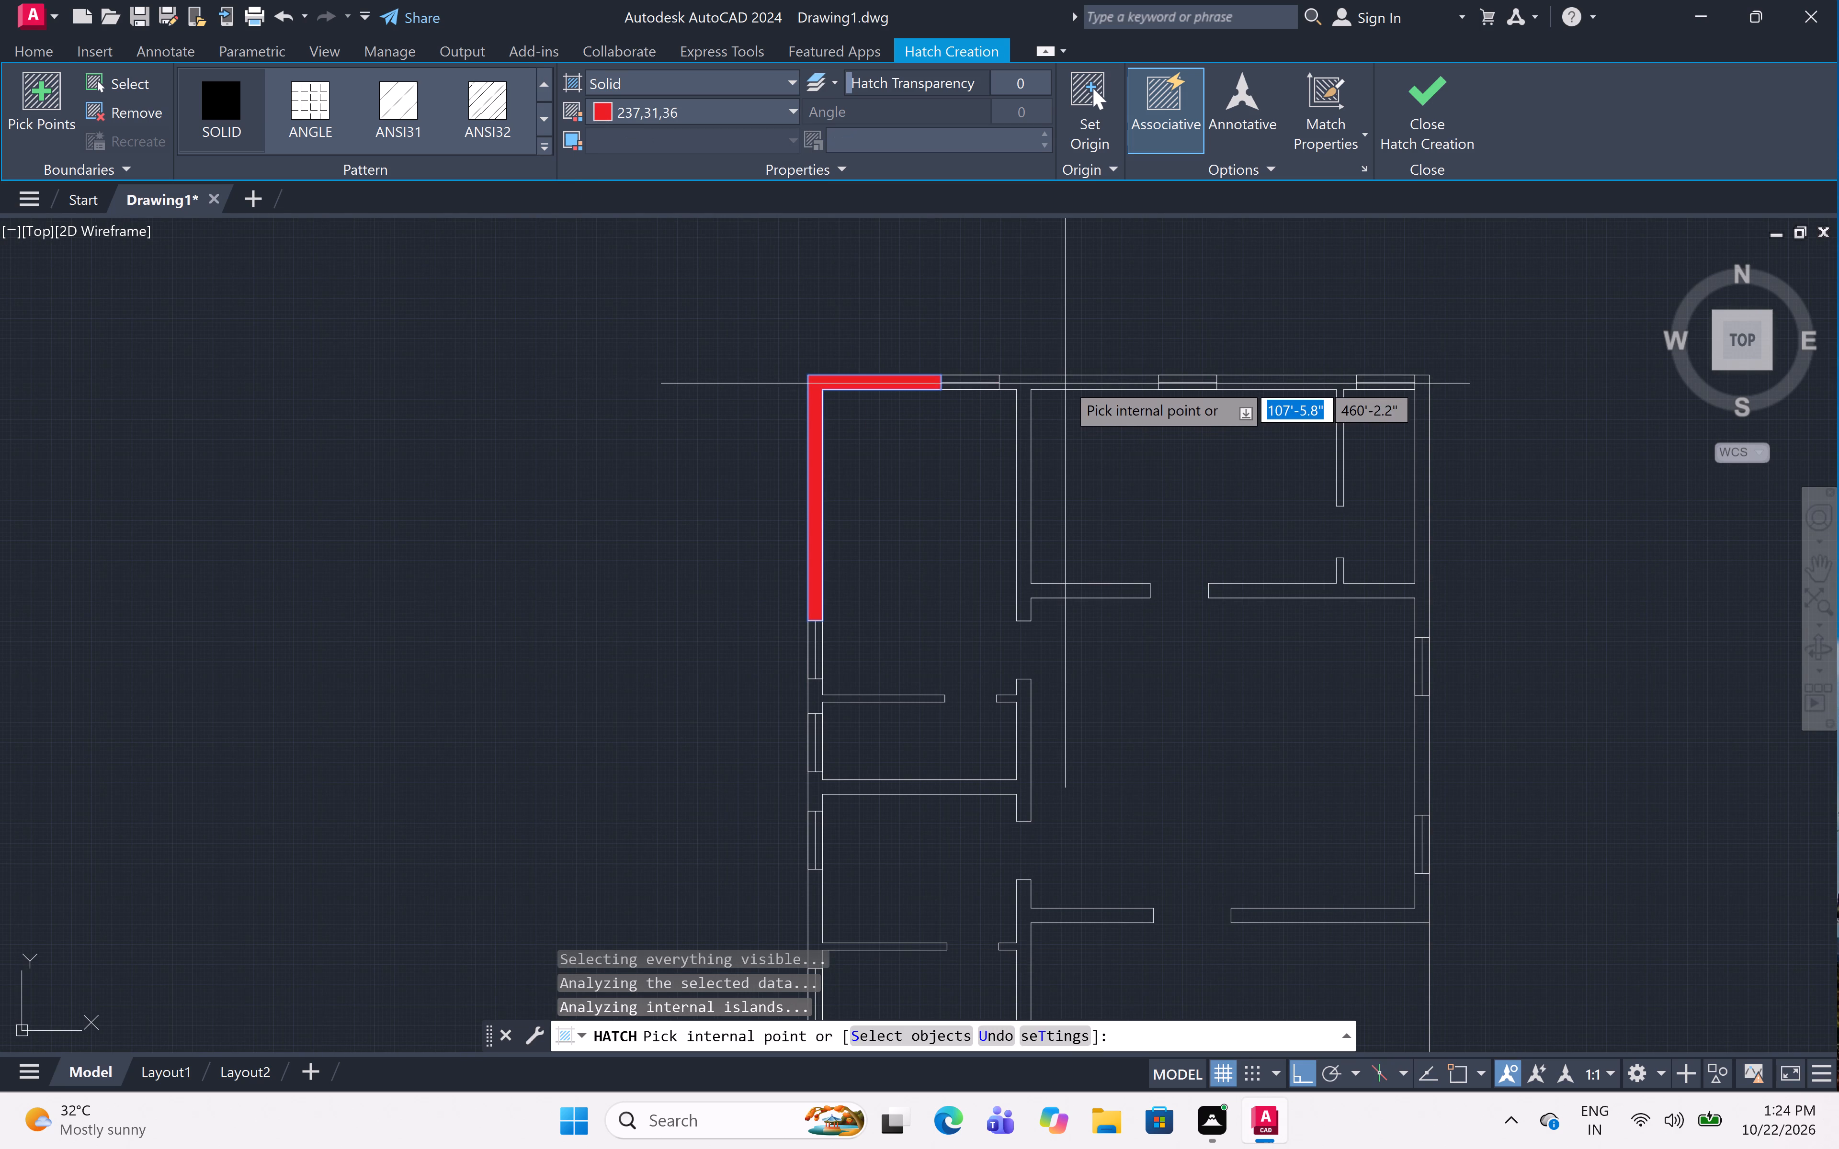
click(1271, 380)
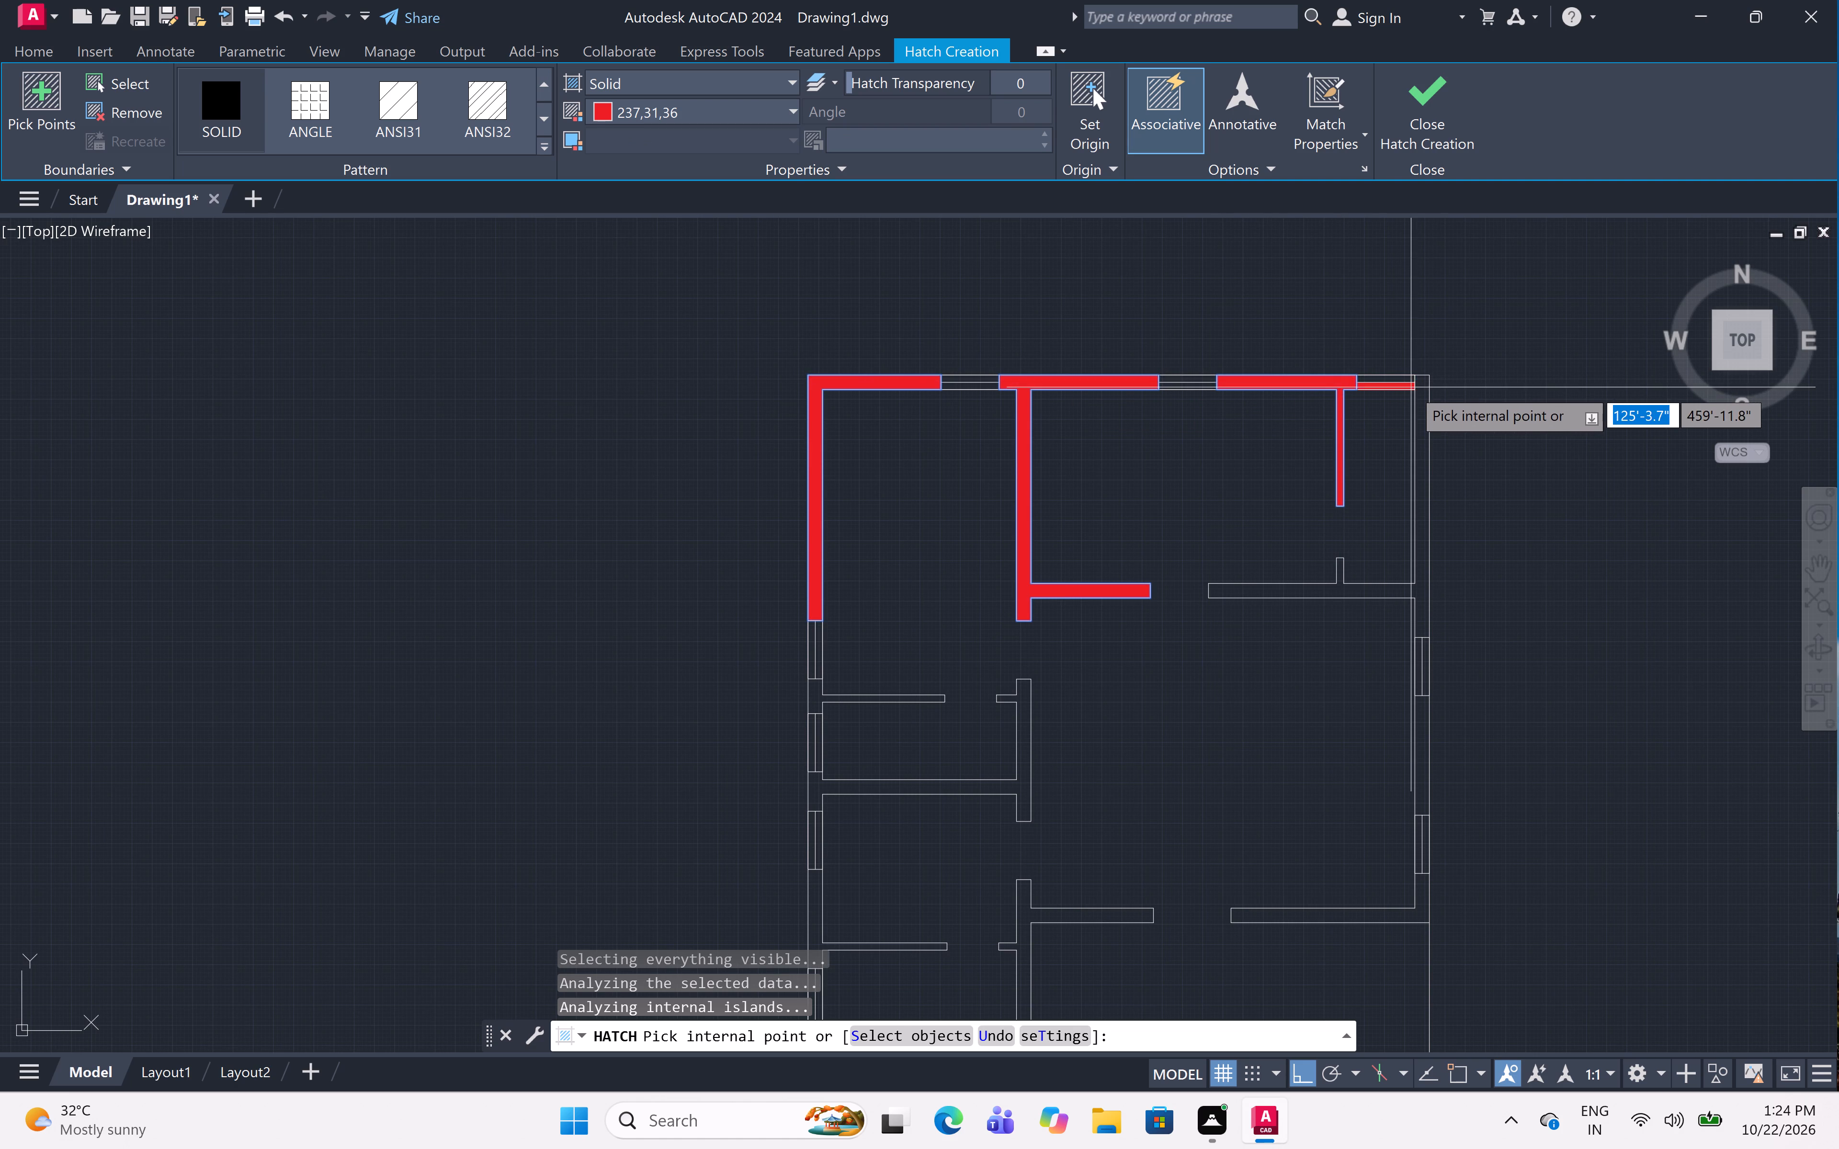
click(1421, 396)
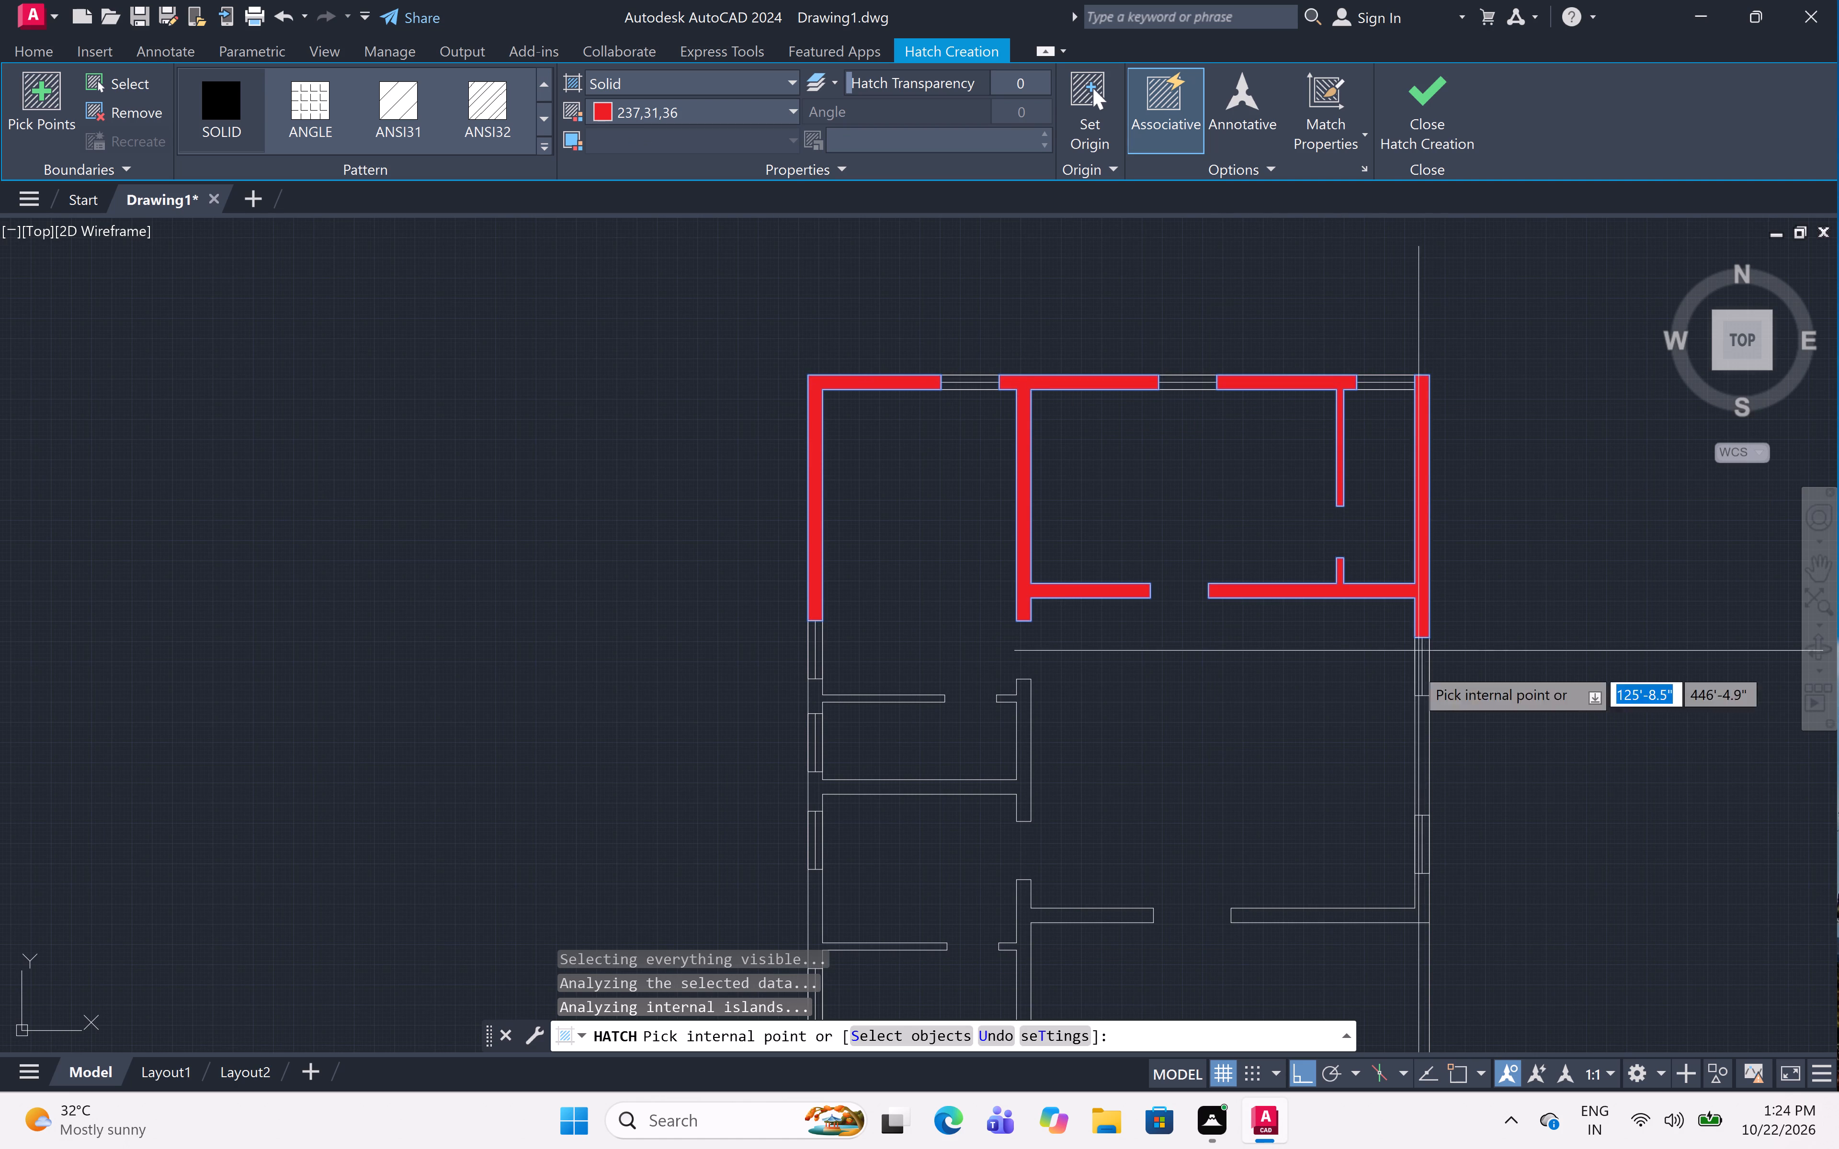
Fill the remaining right outer, hall, left outer and staircase wall segments with the same solid red hatch.
click(1419, 769)
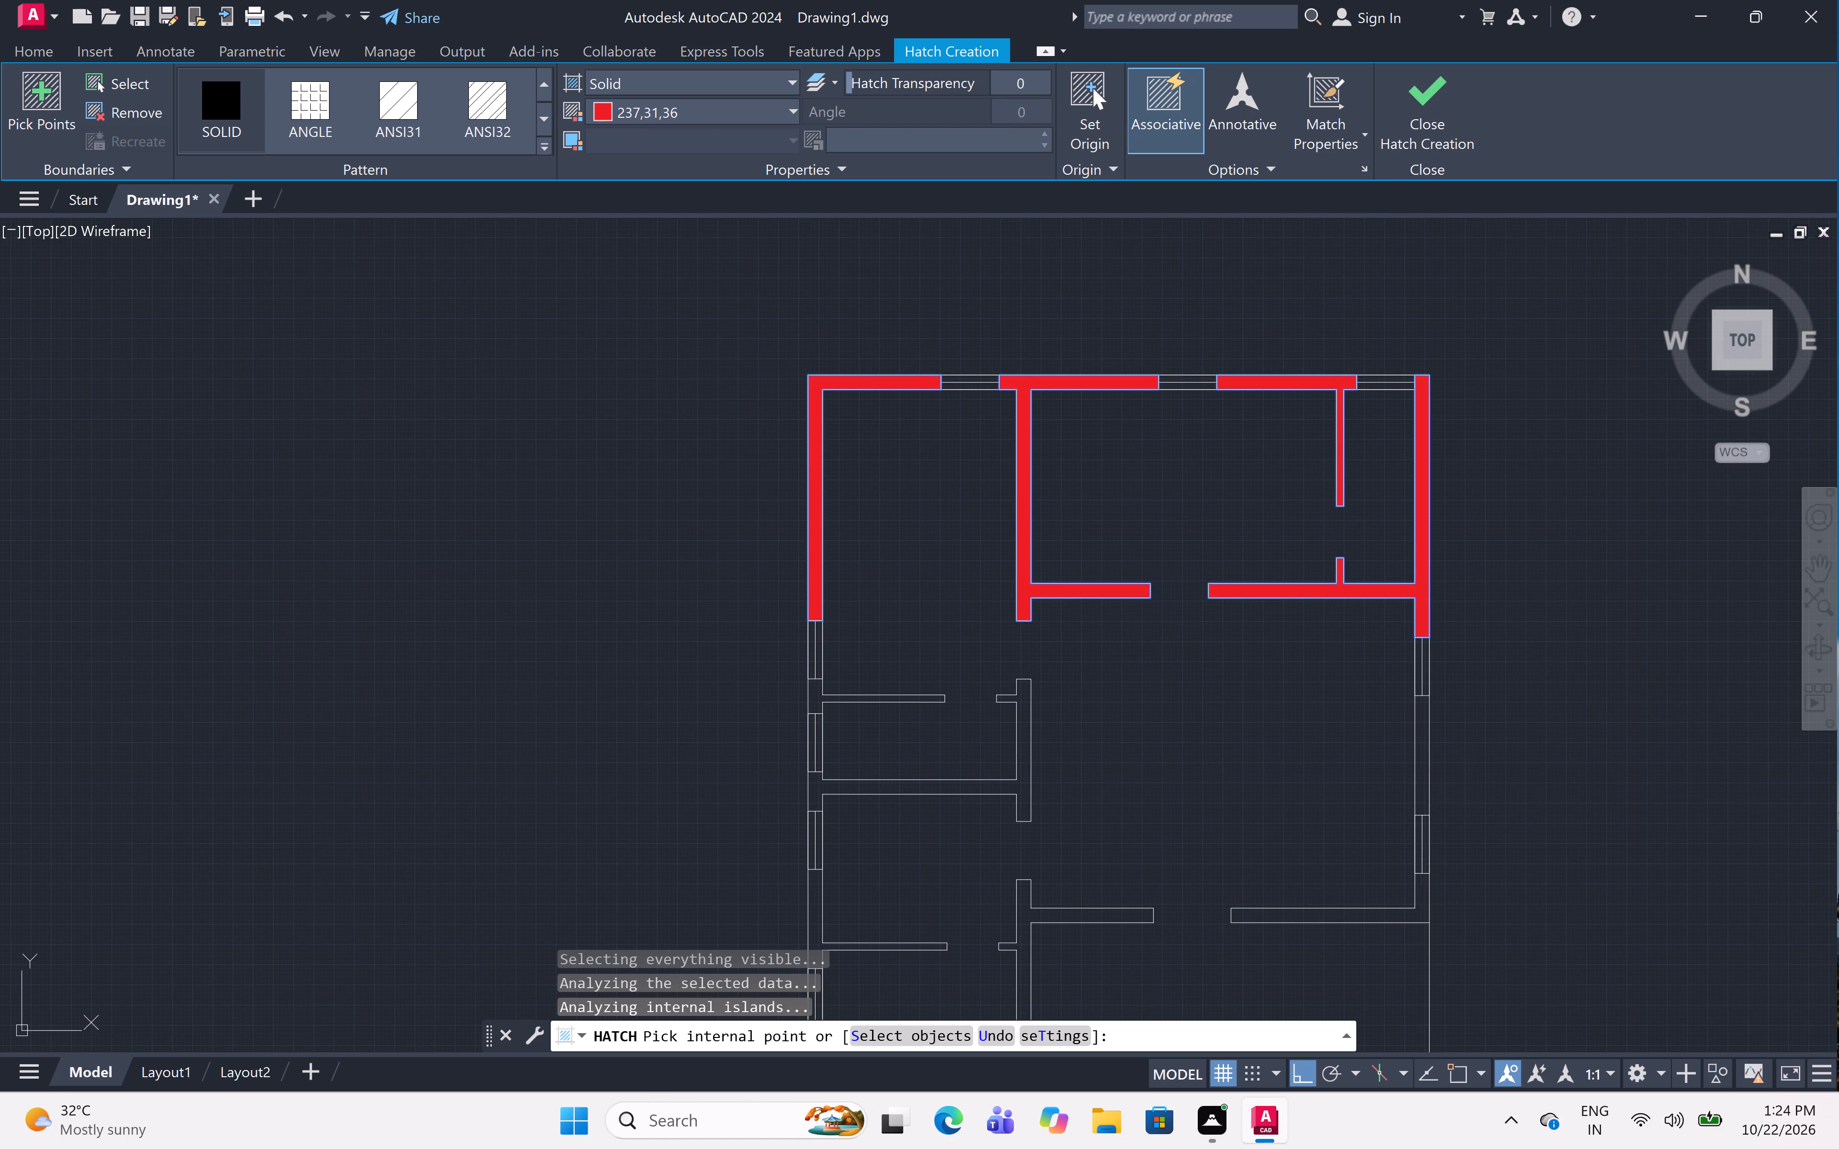
middle_drag(1455, 609, 1409, 416)
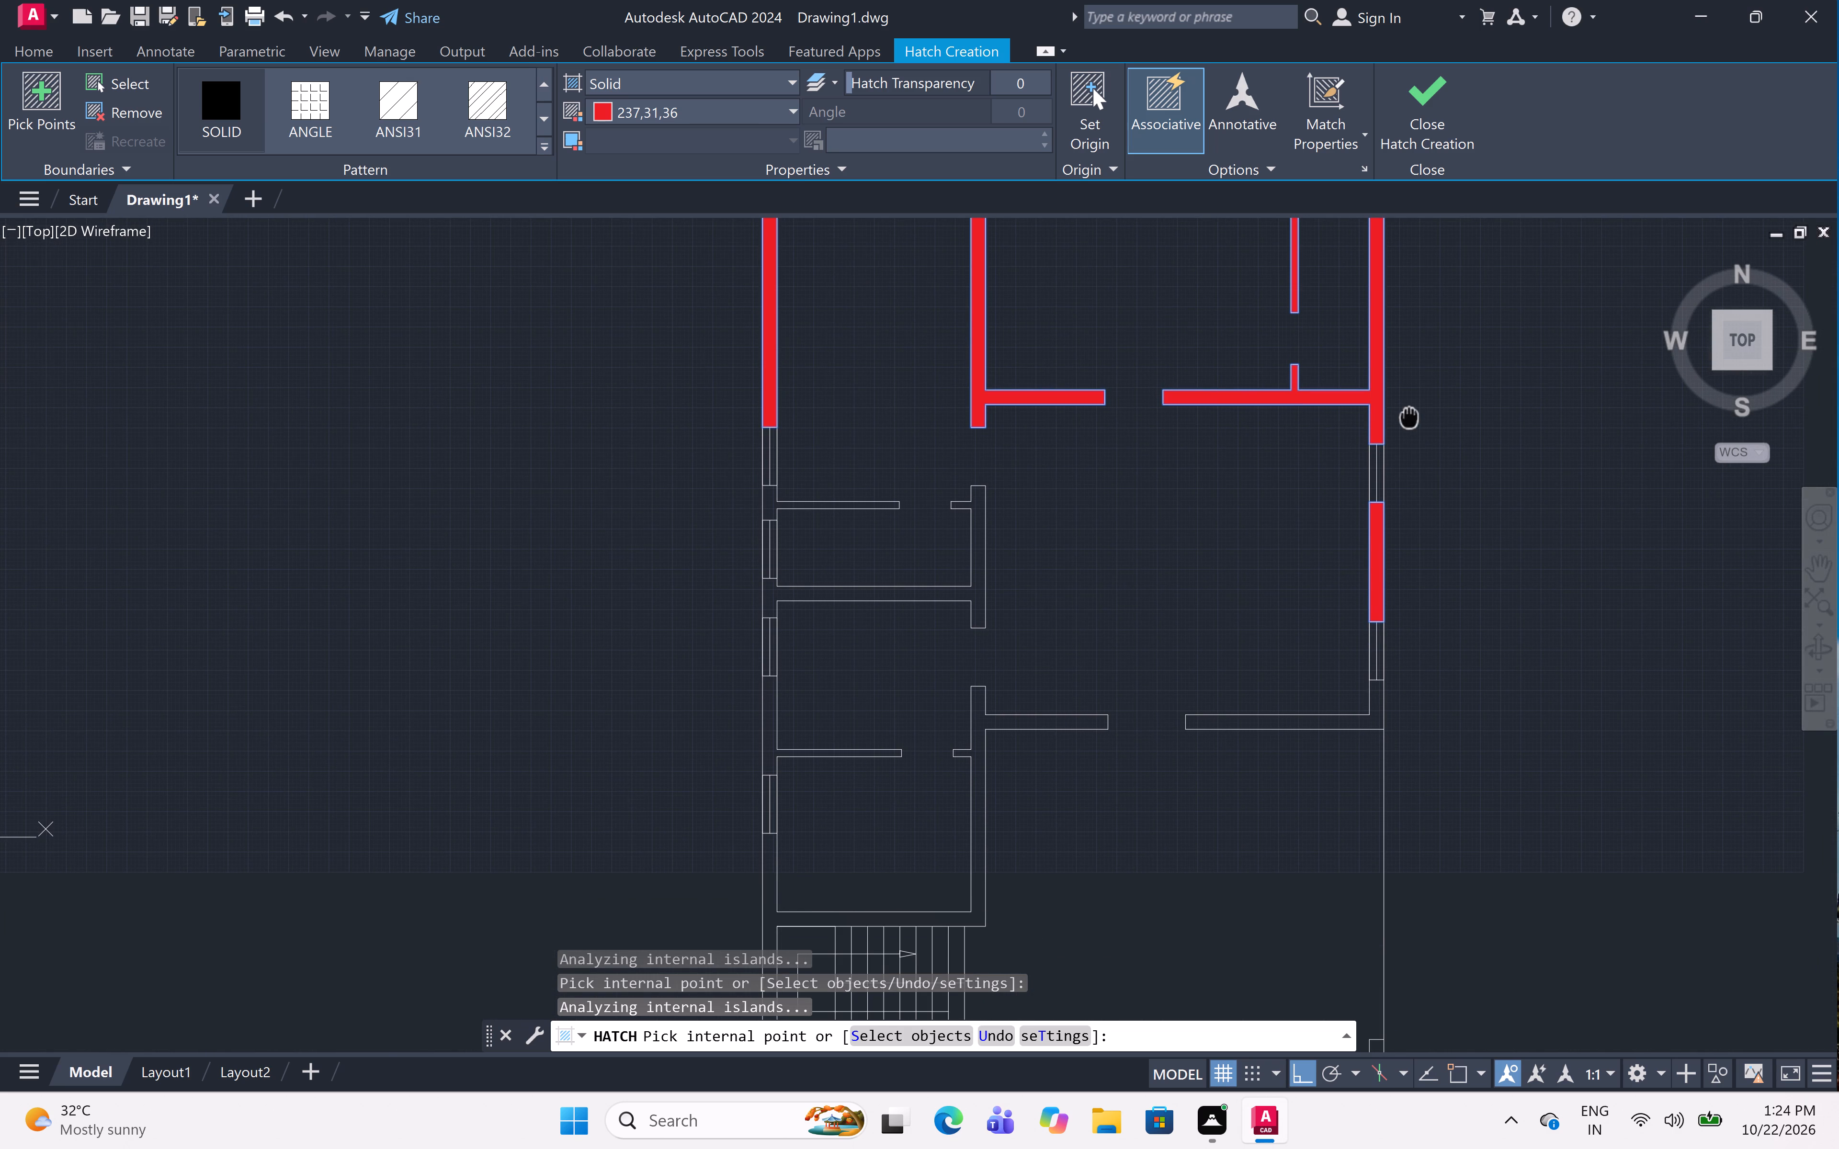
click(1362, 720)
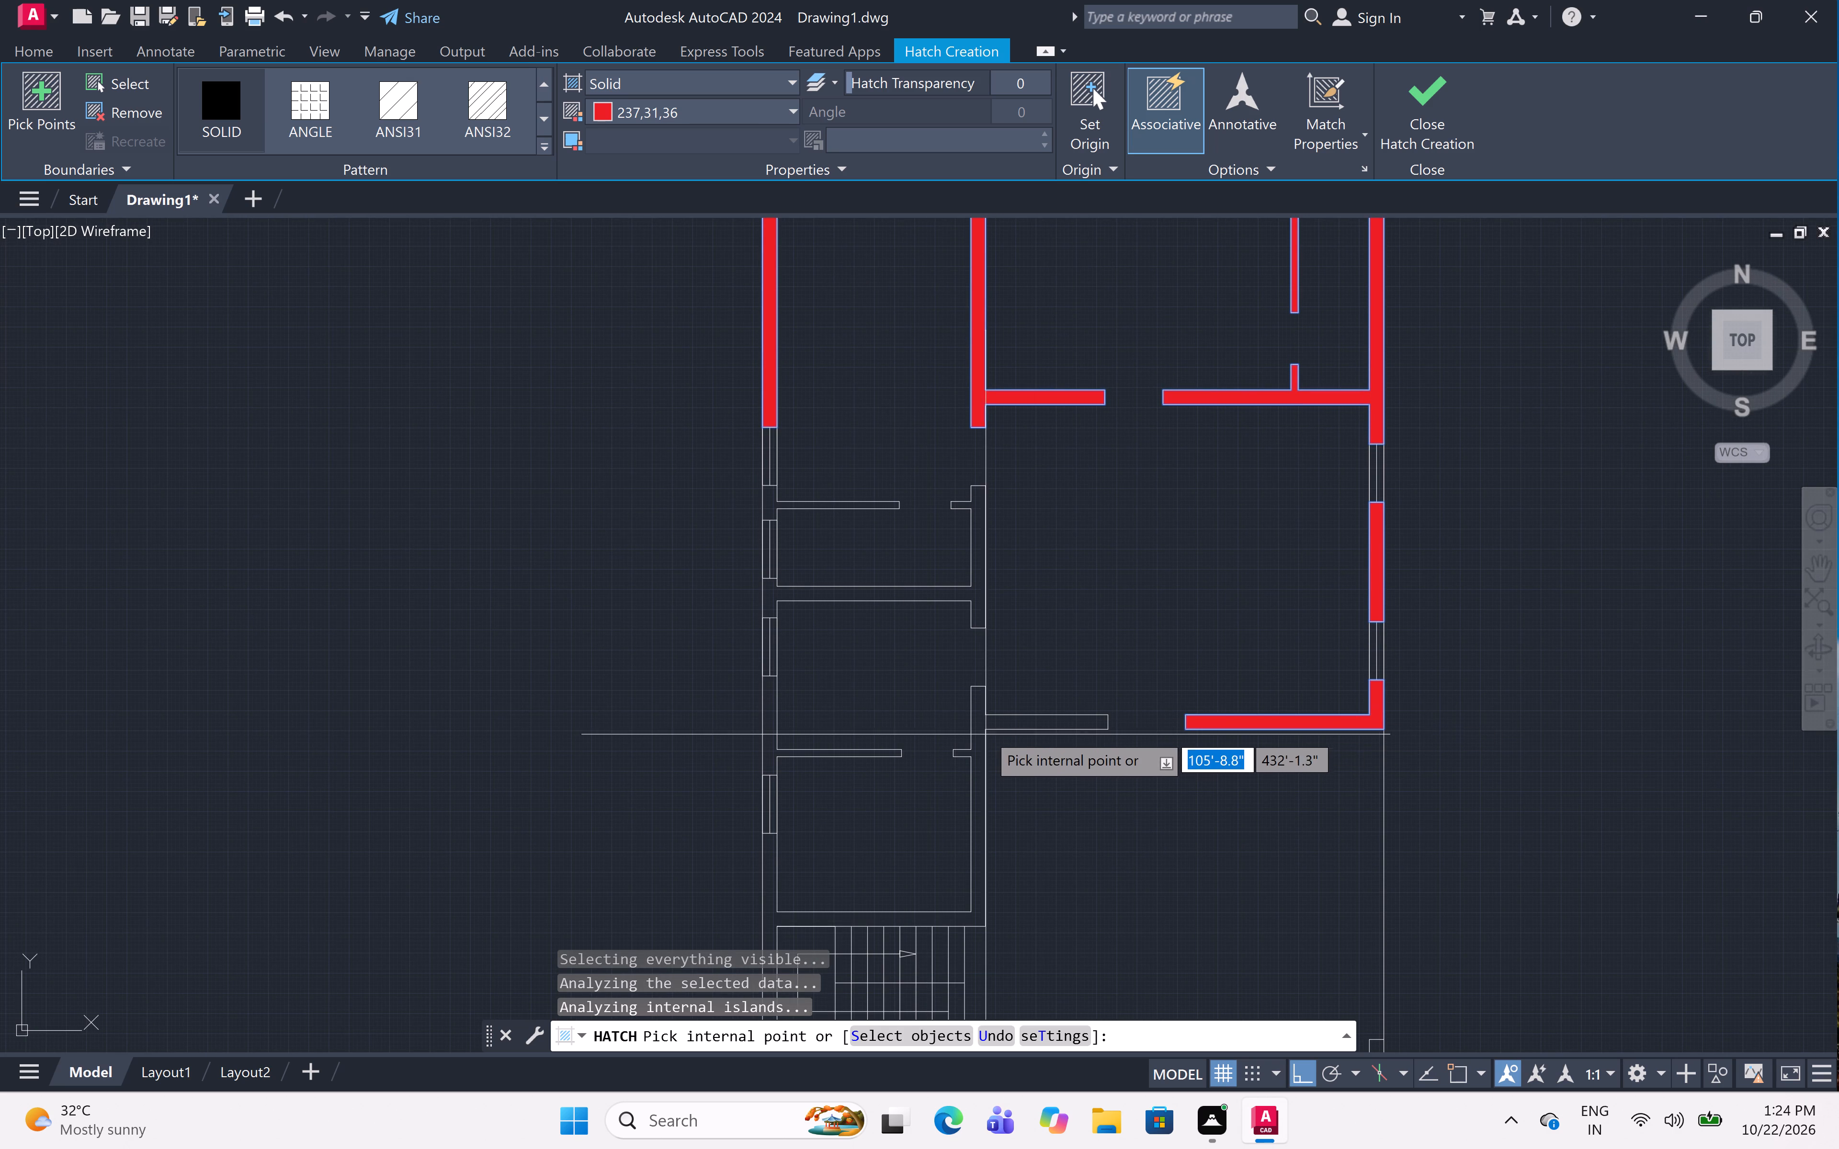
click(981, 718)
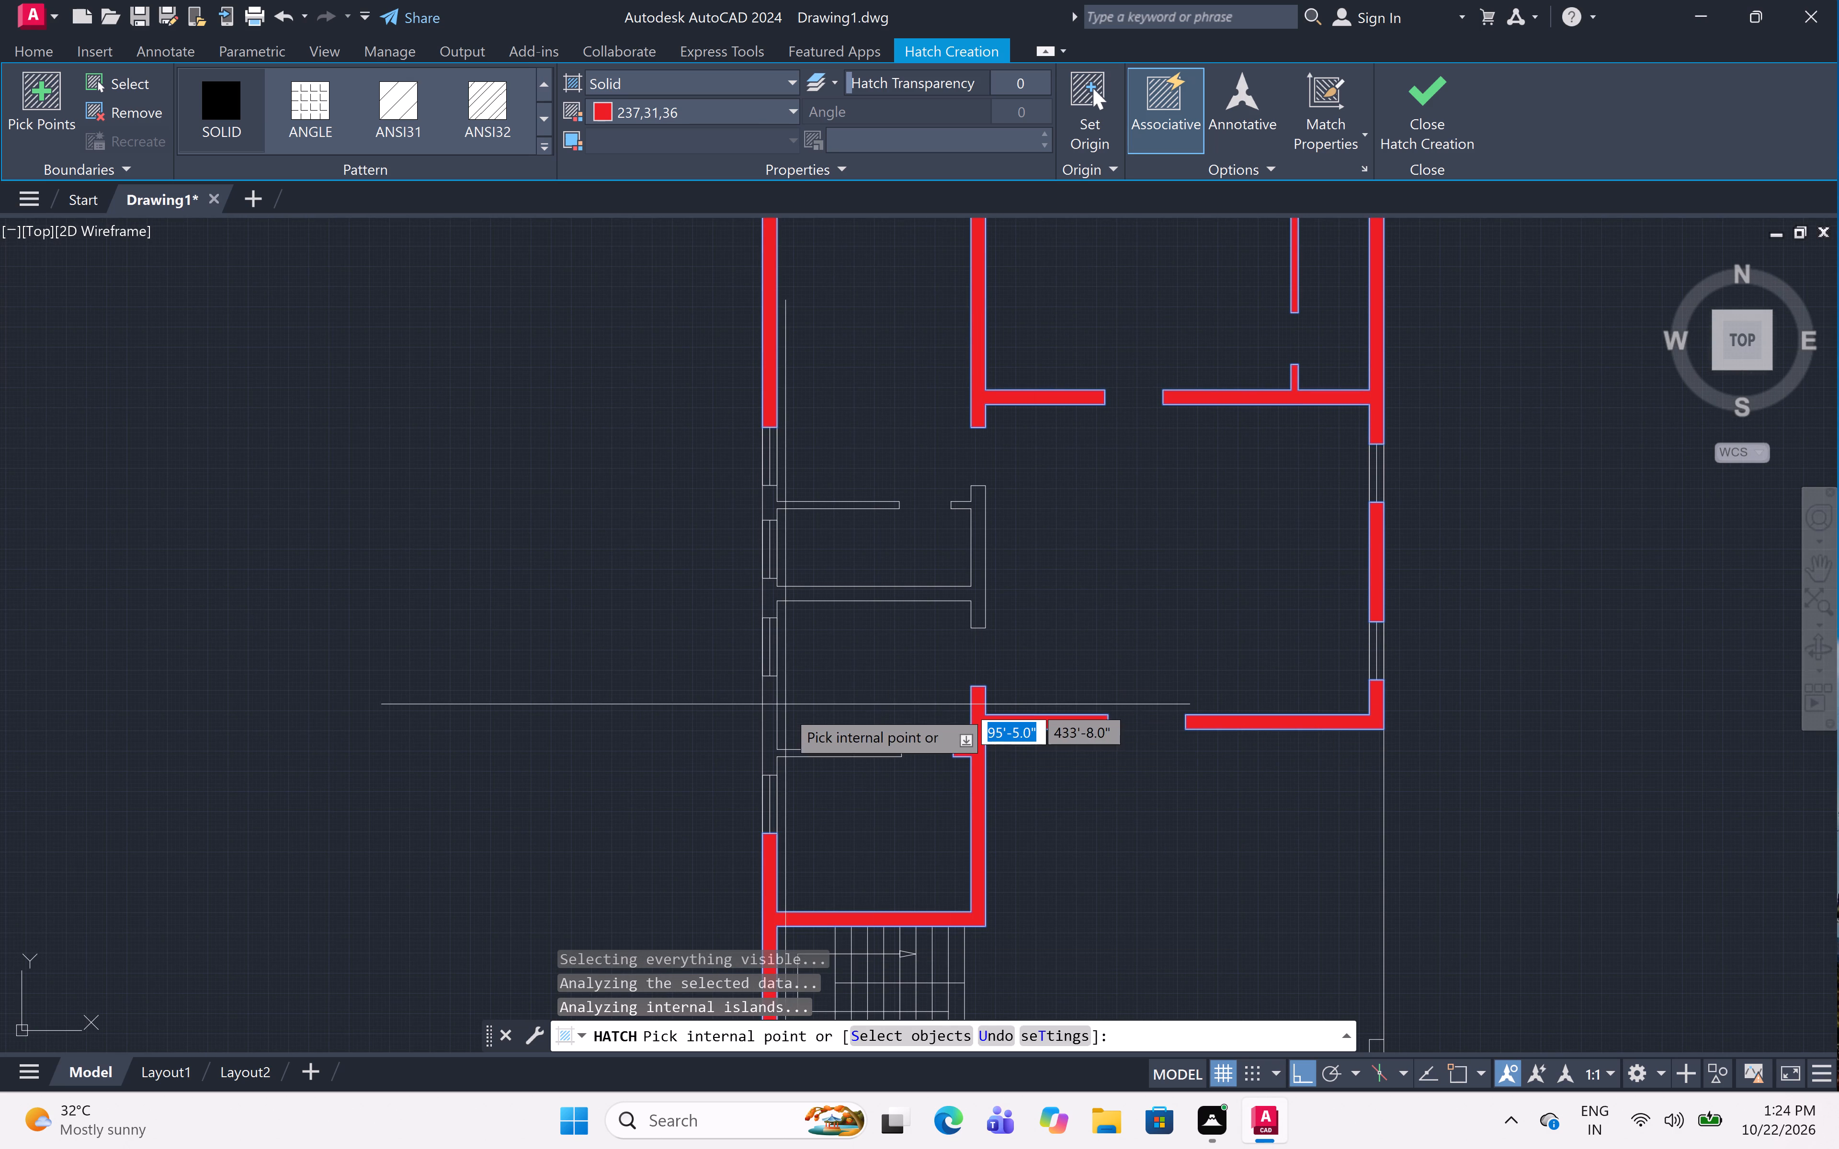
click(768, 755)
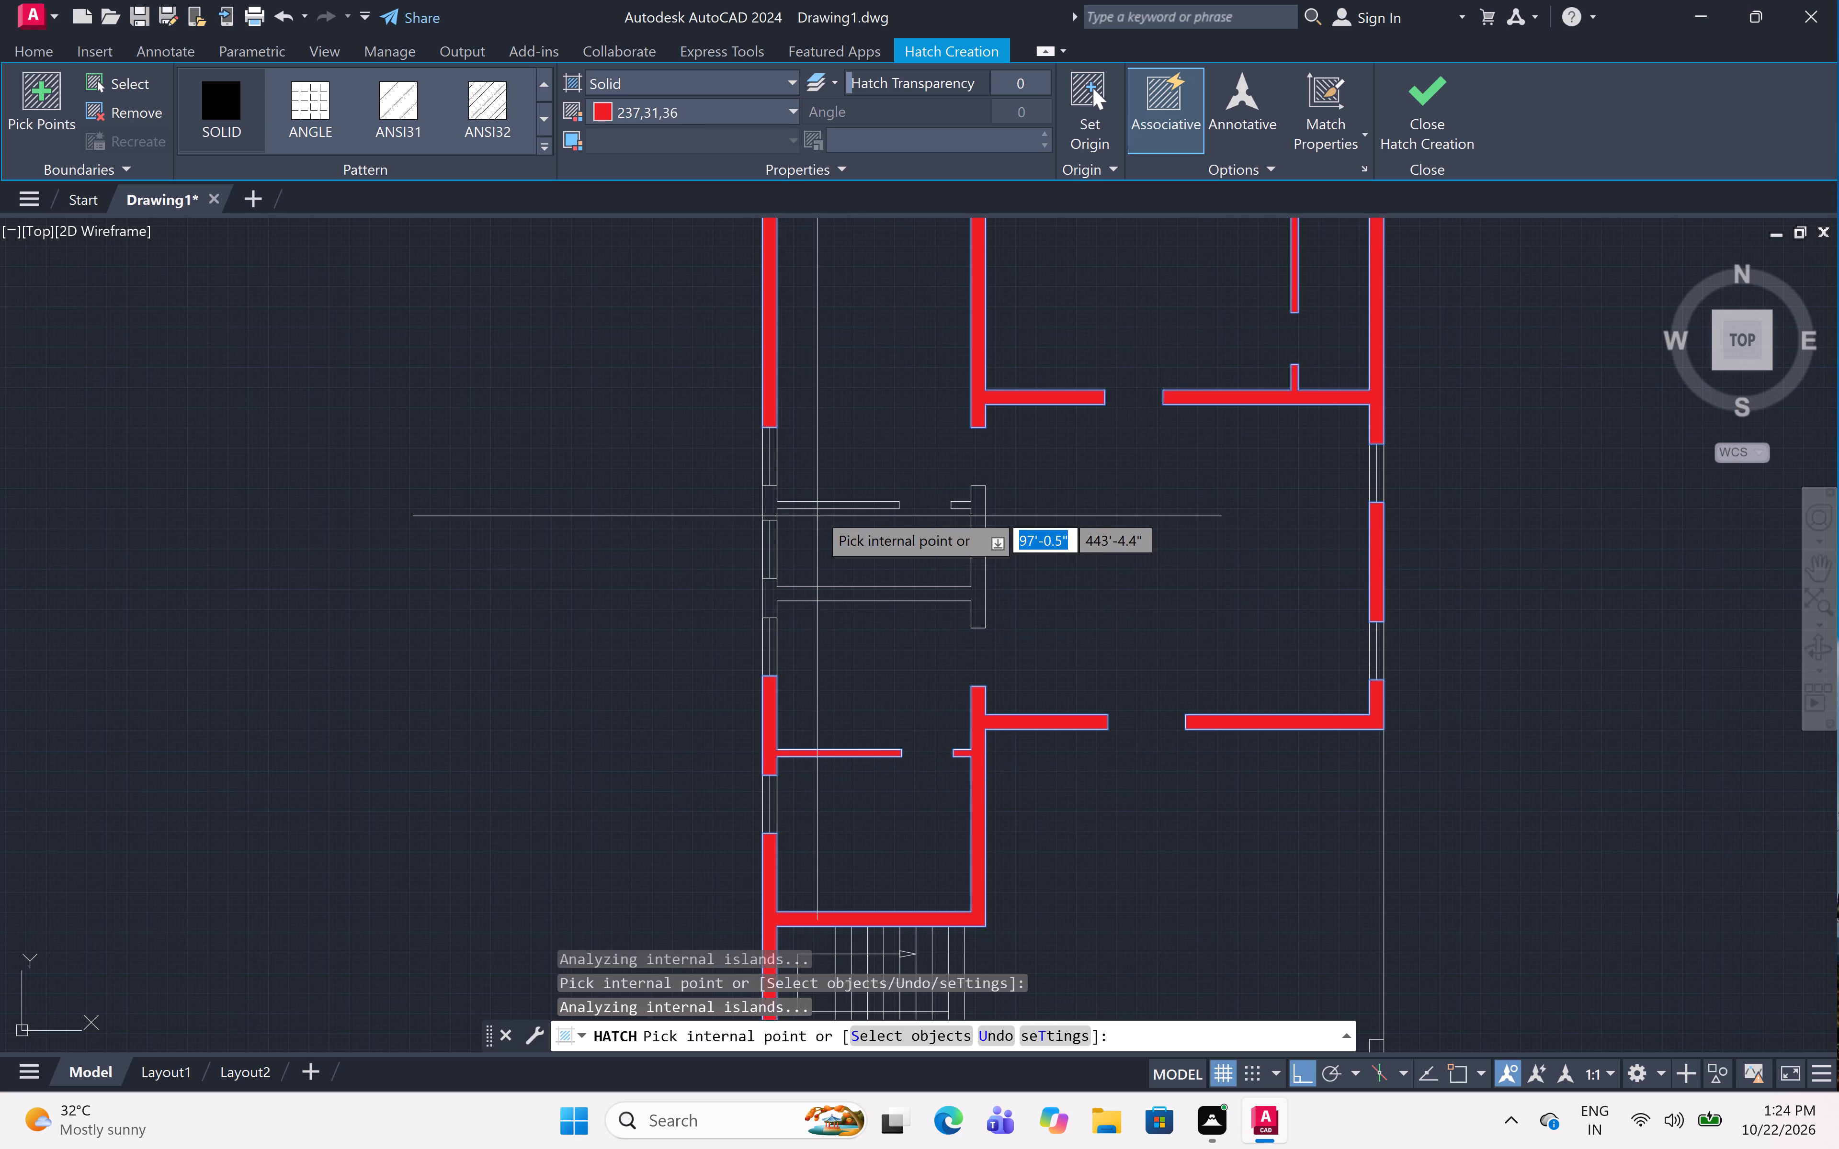
click(767, 599)
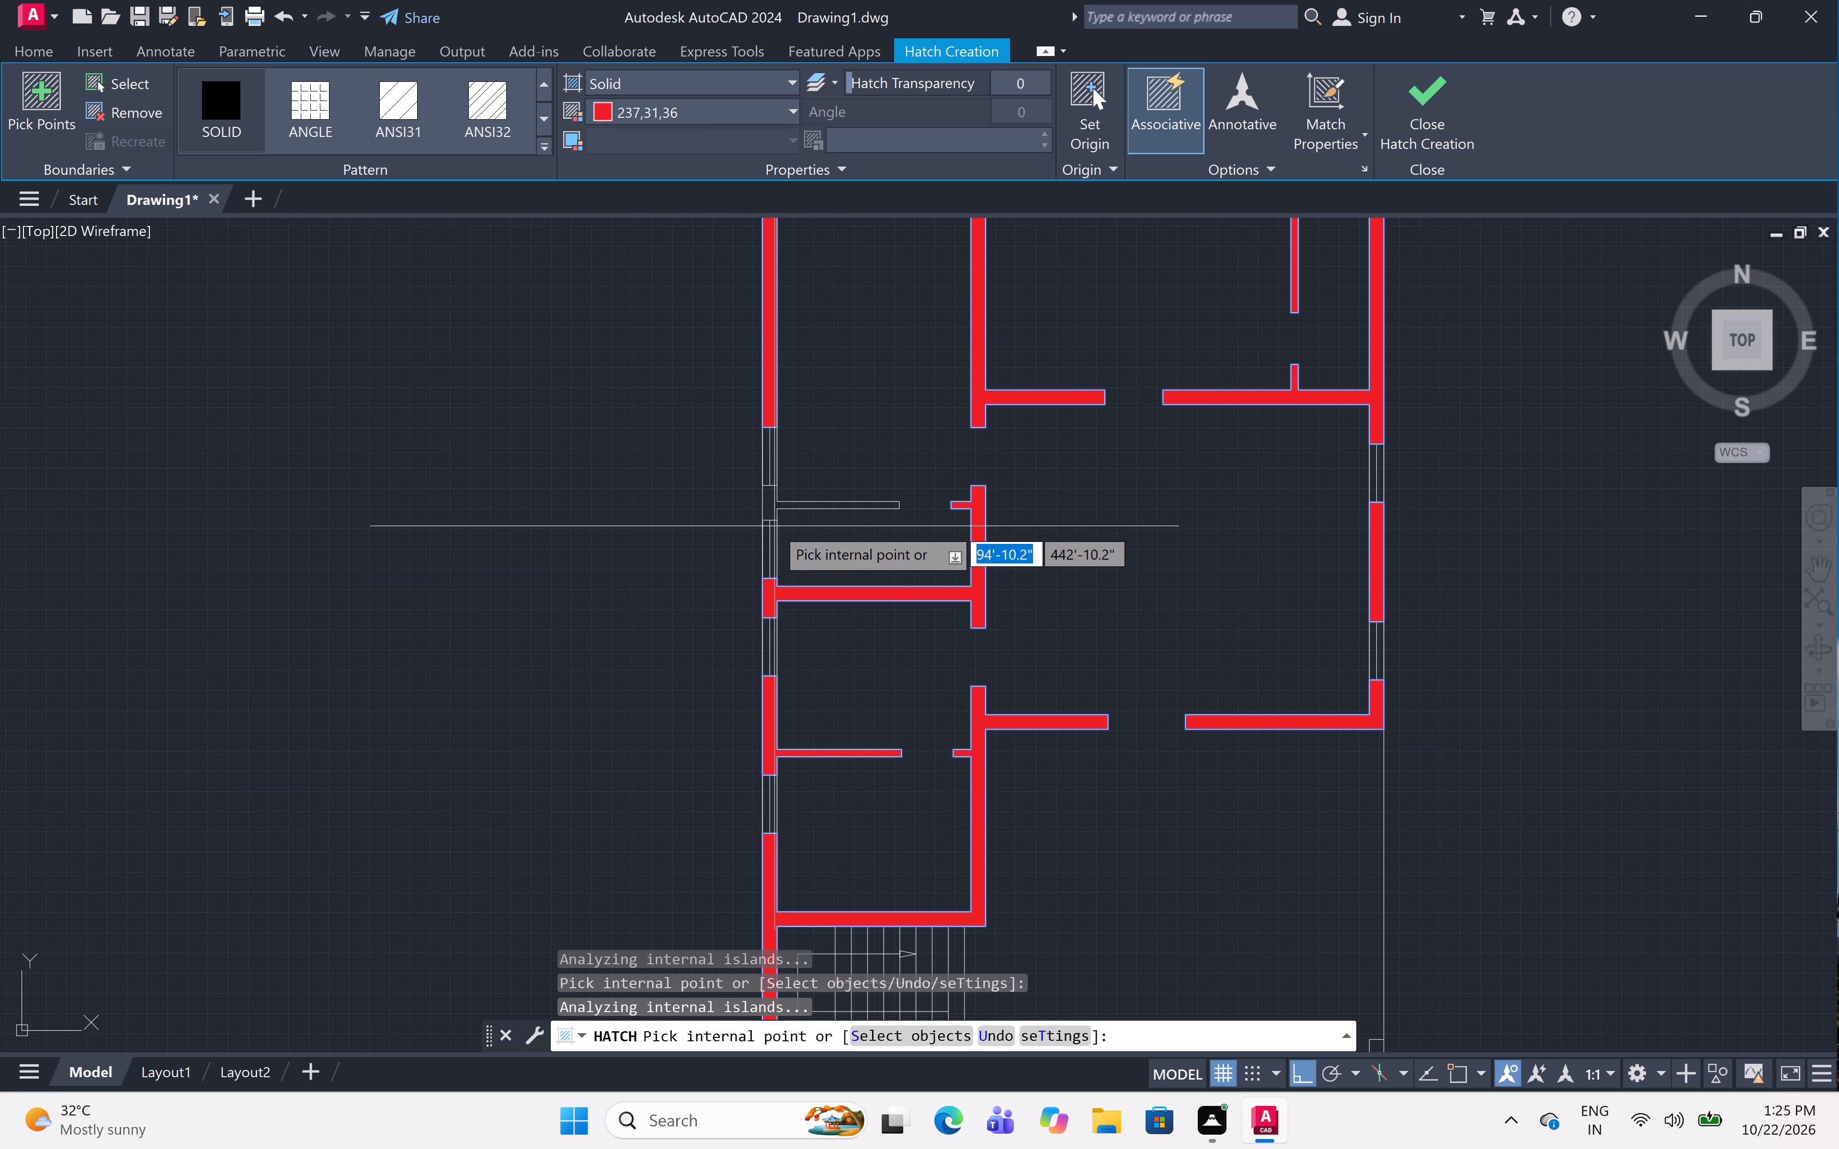
click(770, 501)
scroll(807, 440, down, 3)
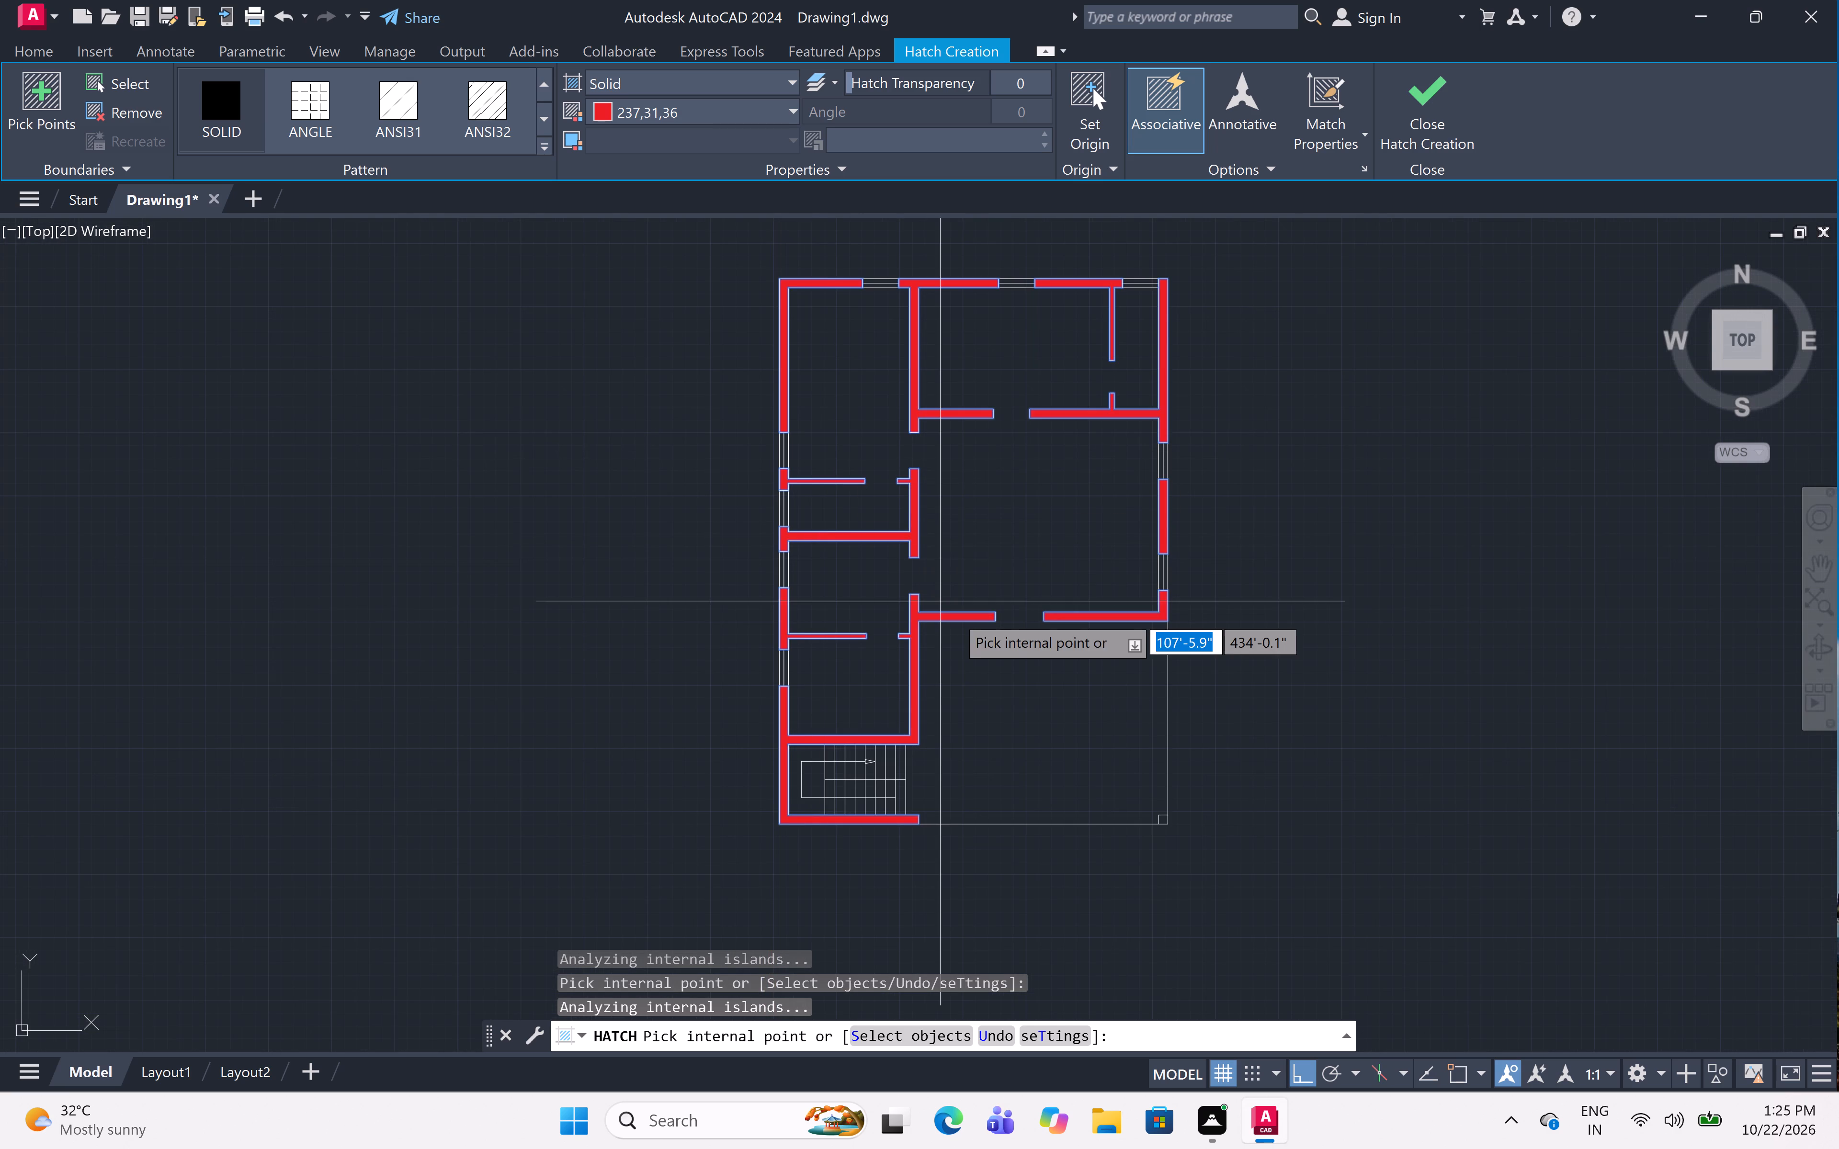
key(Escape)
Draw an L-shaped line in the room above the staircase, about 5'-11" down from the partition and across to the right-hand wall.
scroll(992, 710, up, 1)
middle_drag(992, 709, 1003, 721)
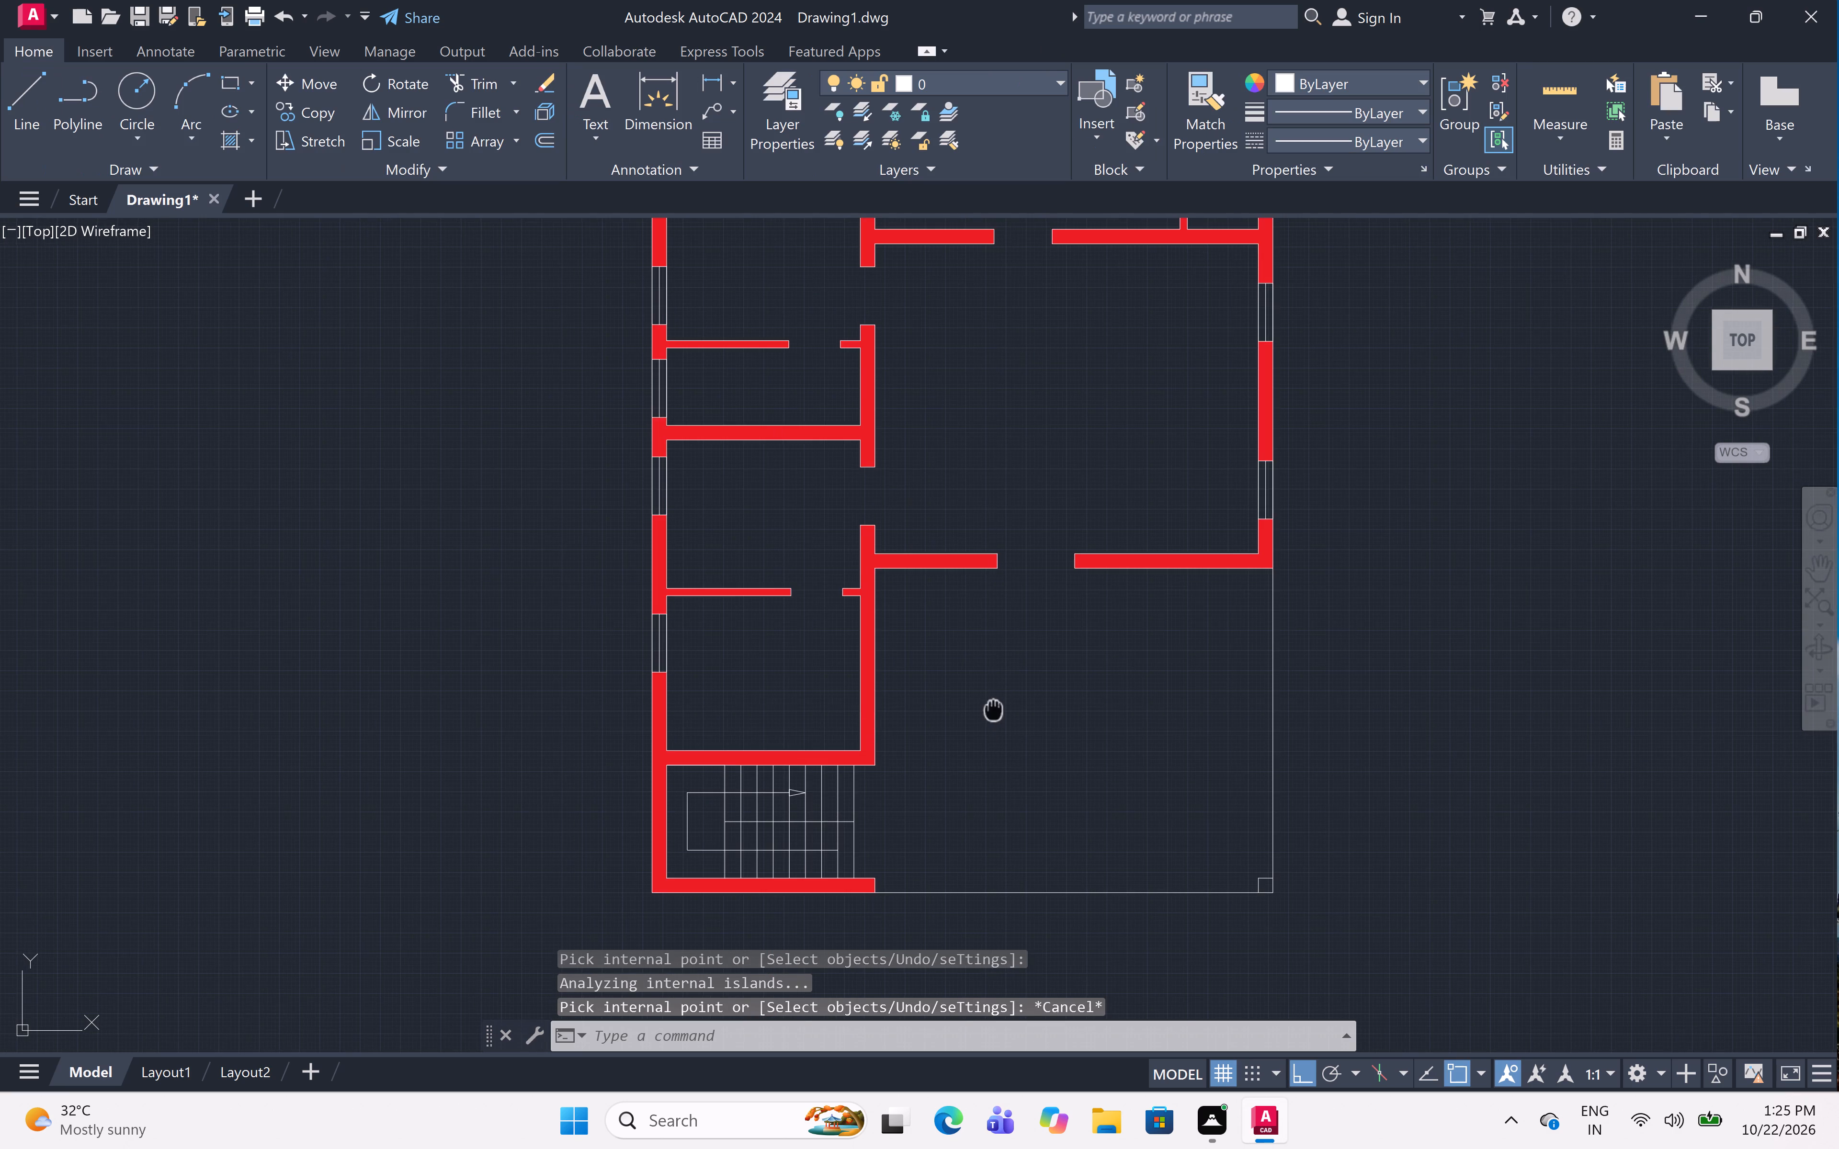
middle_drag(1003, 721, 1047, 792)
scroll(1047, 782, down, 1)
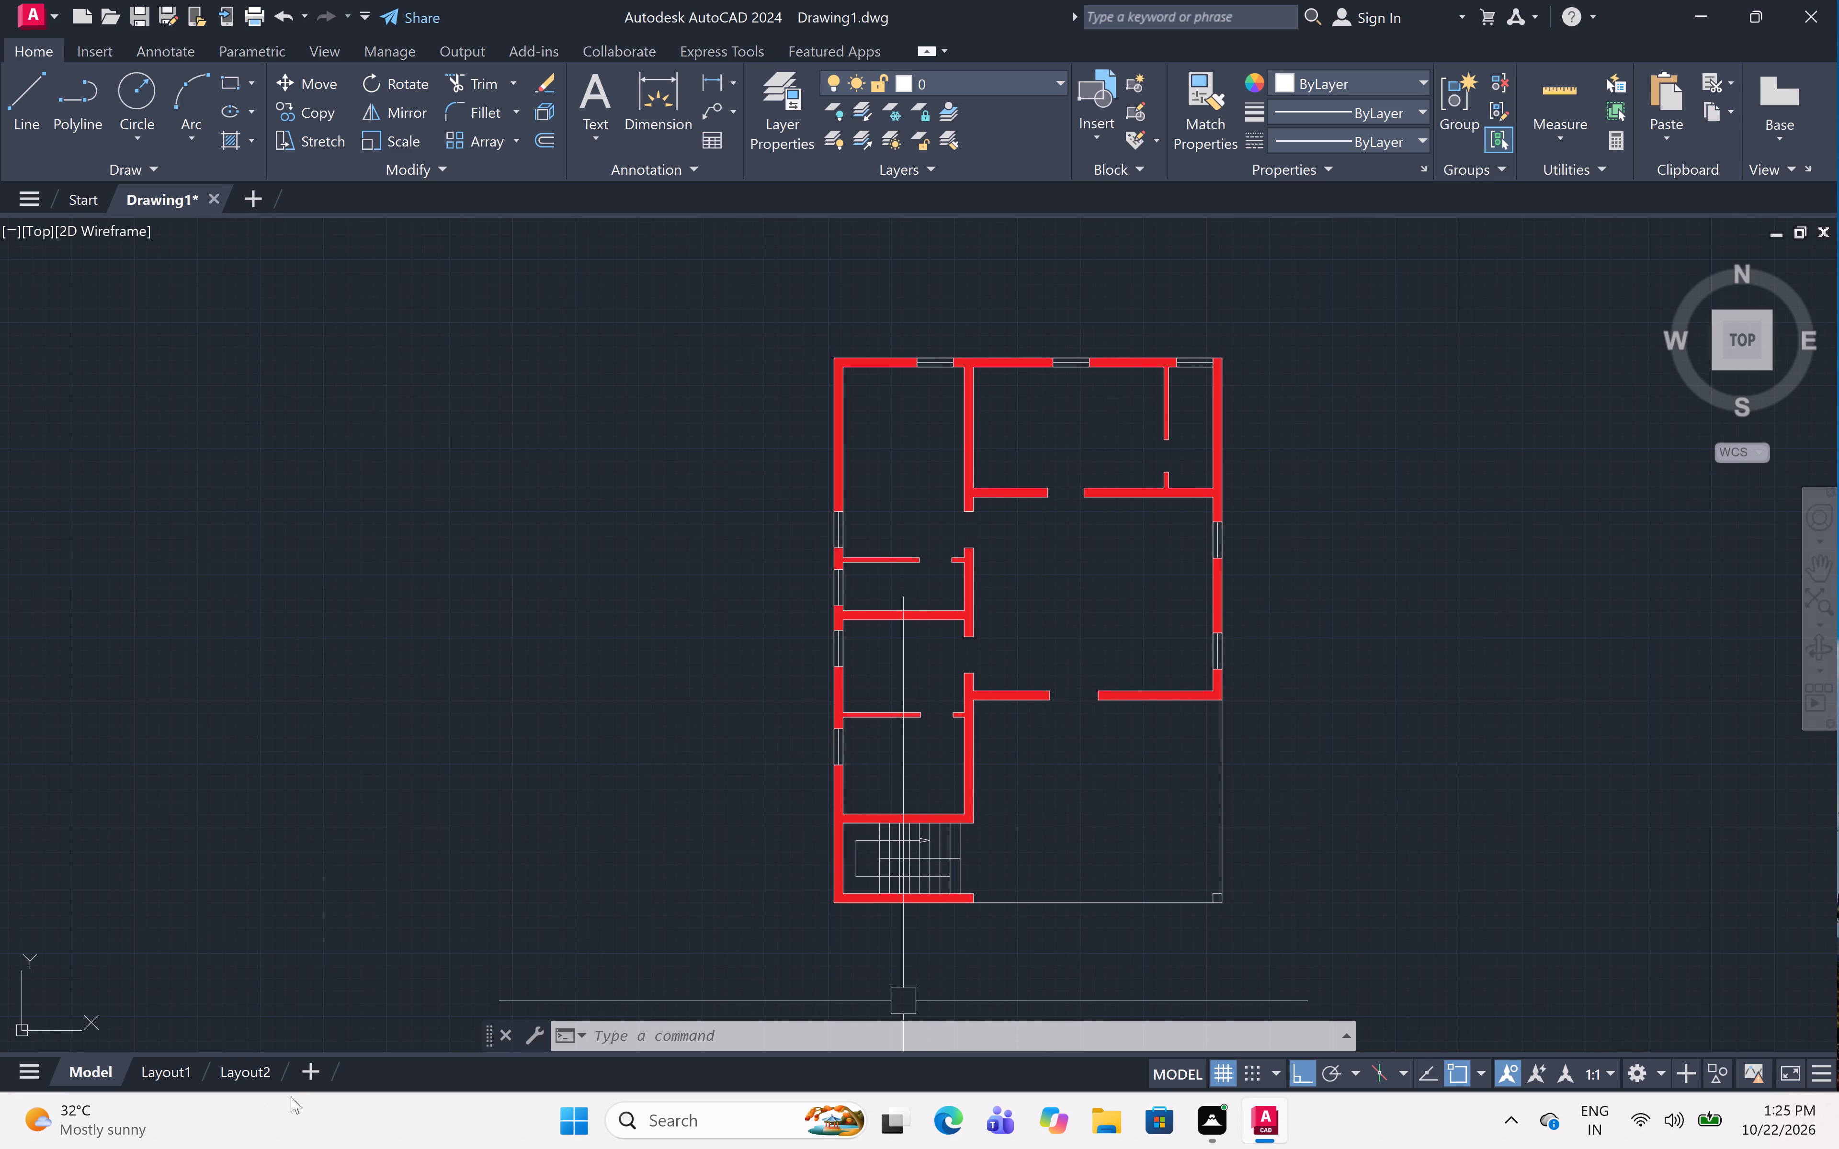
scroll(896, 797, up, 3)
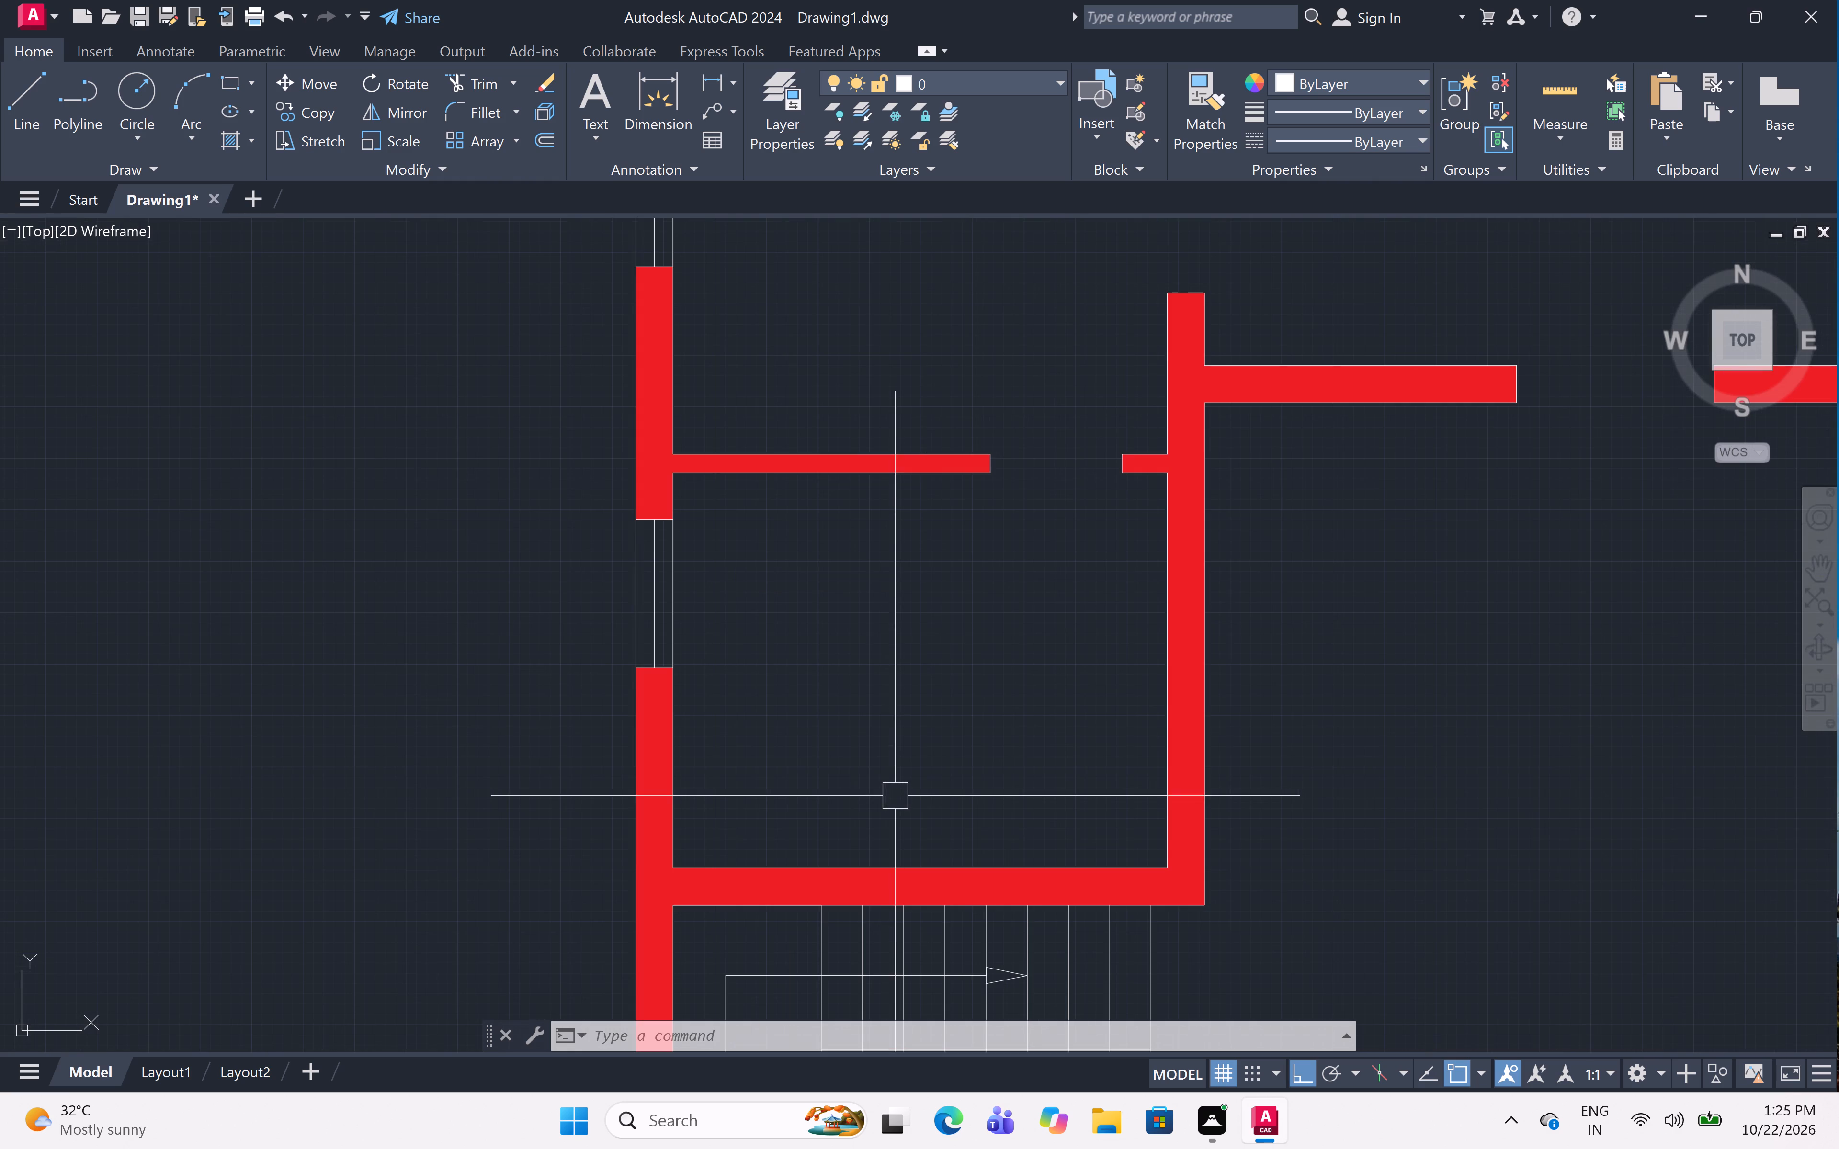
text(l)
key(space)
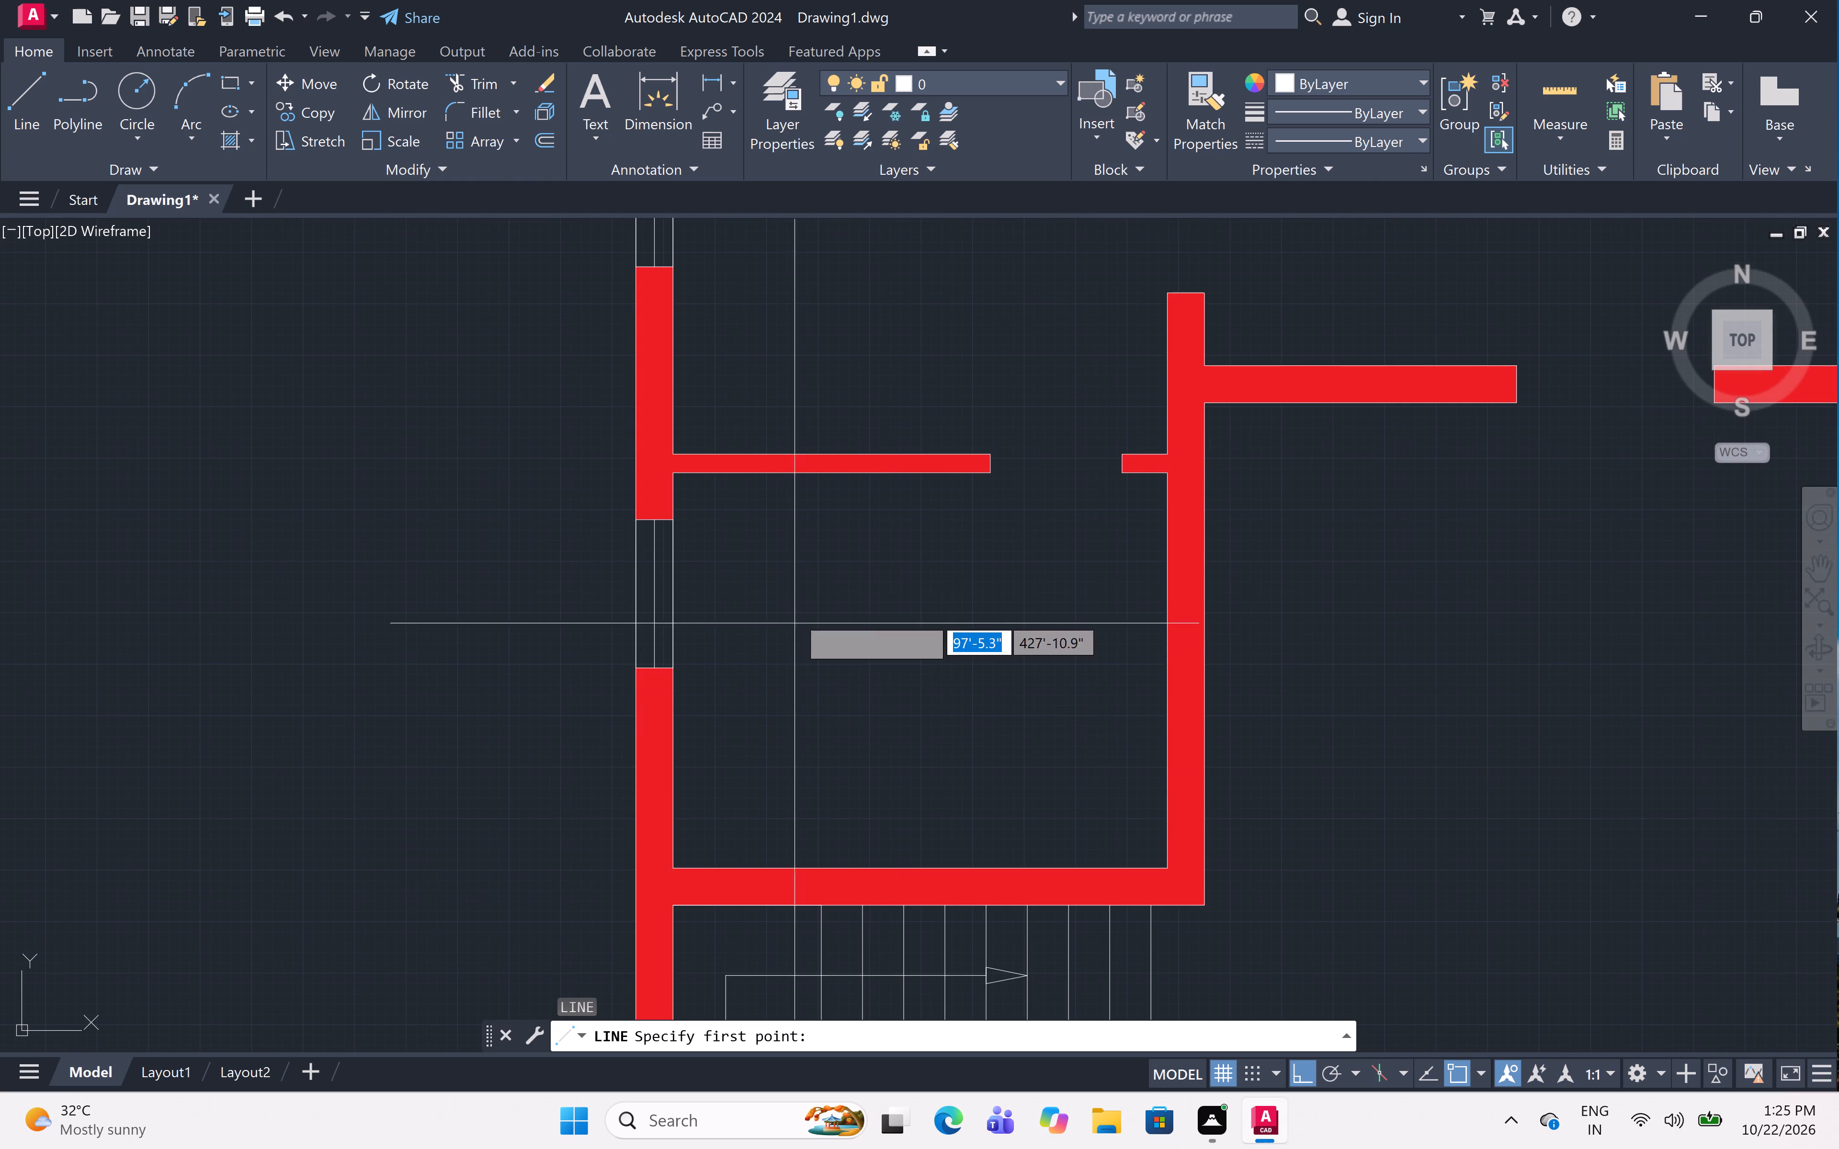
click(764, 474)
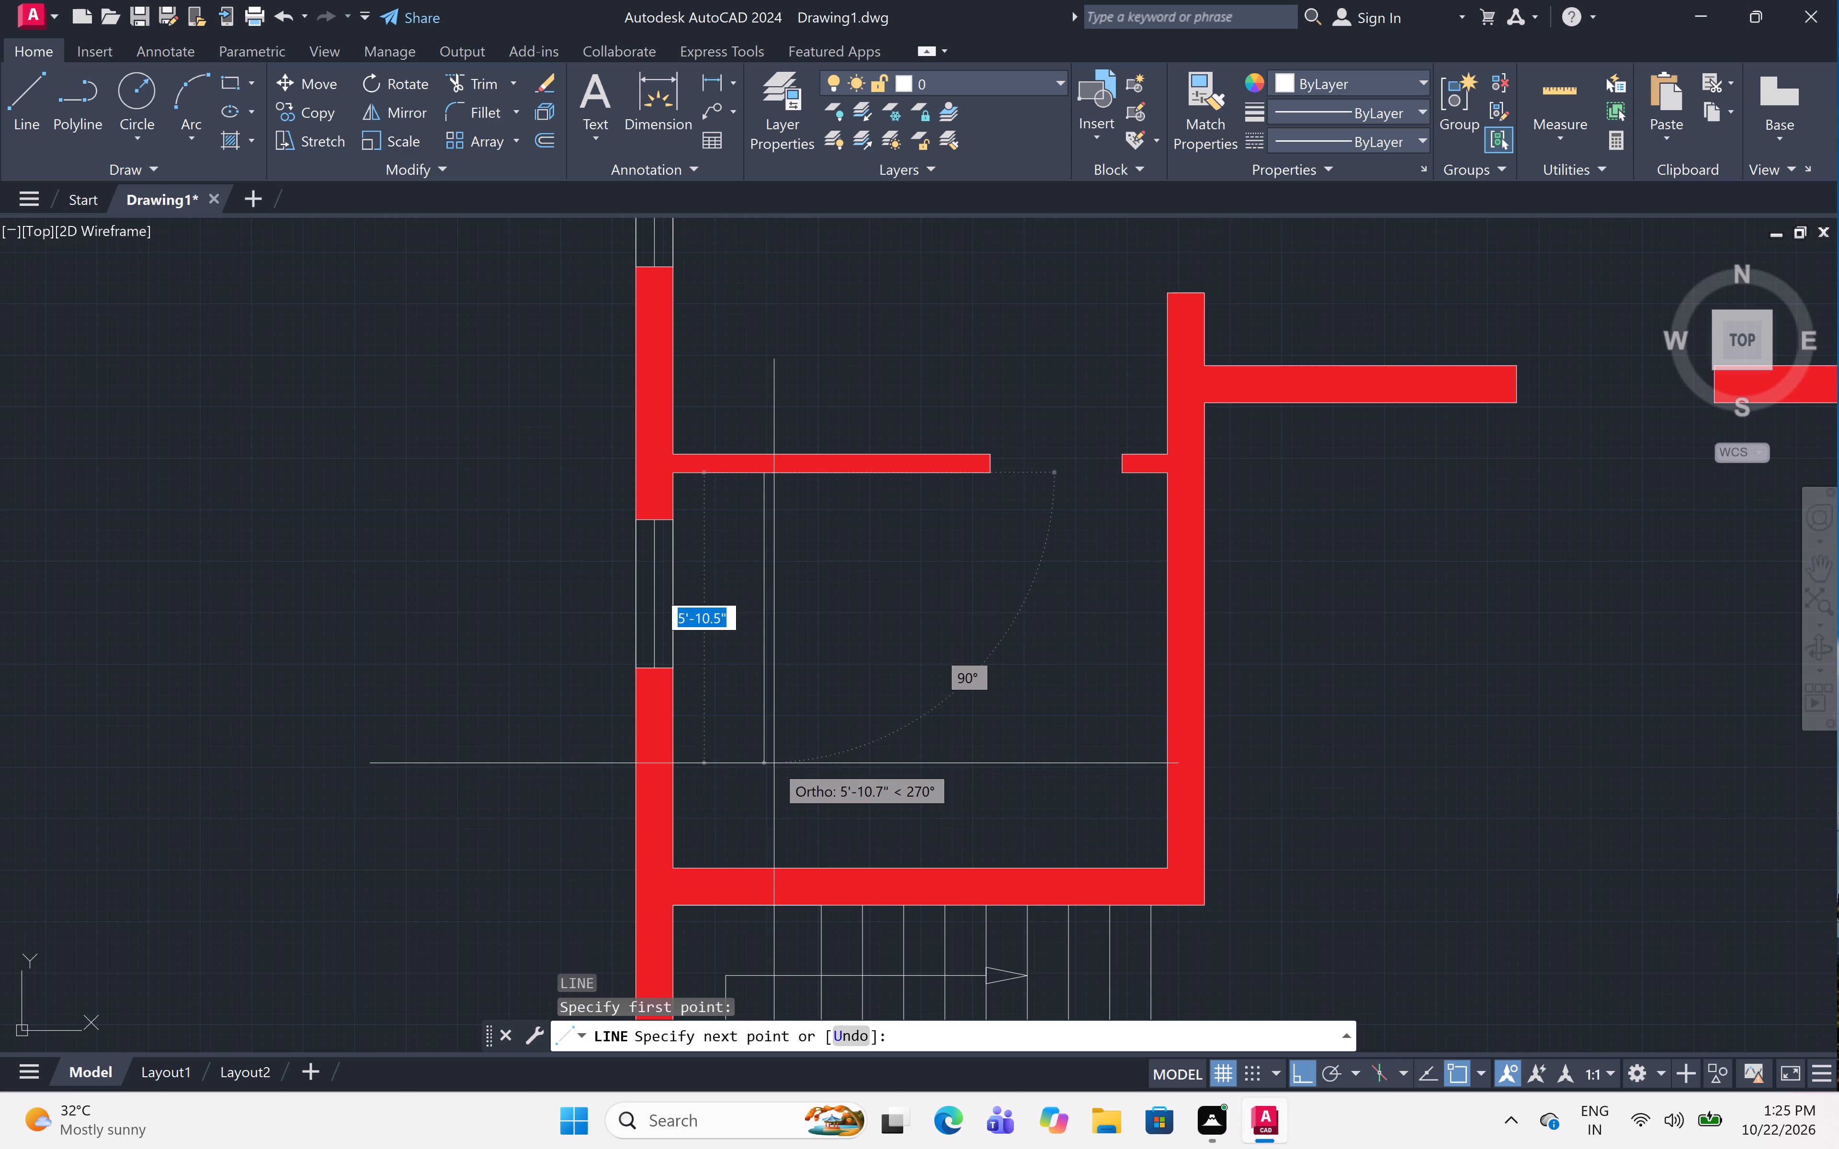
click(773, 761)
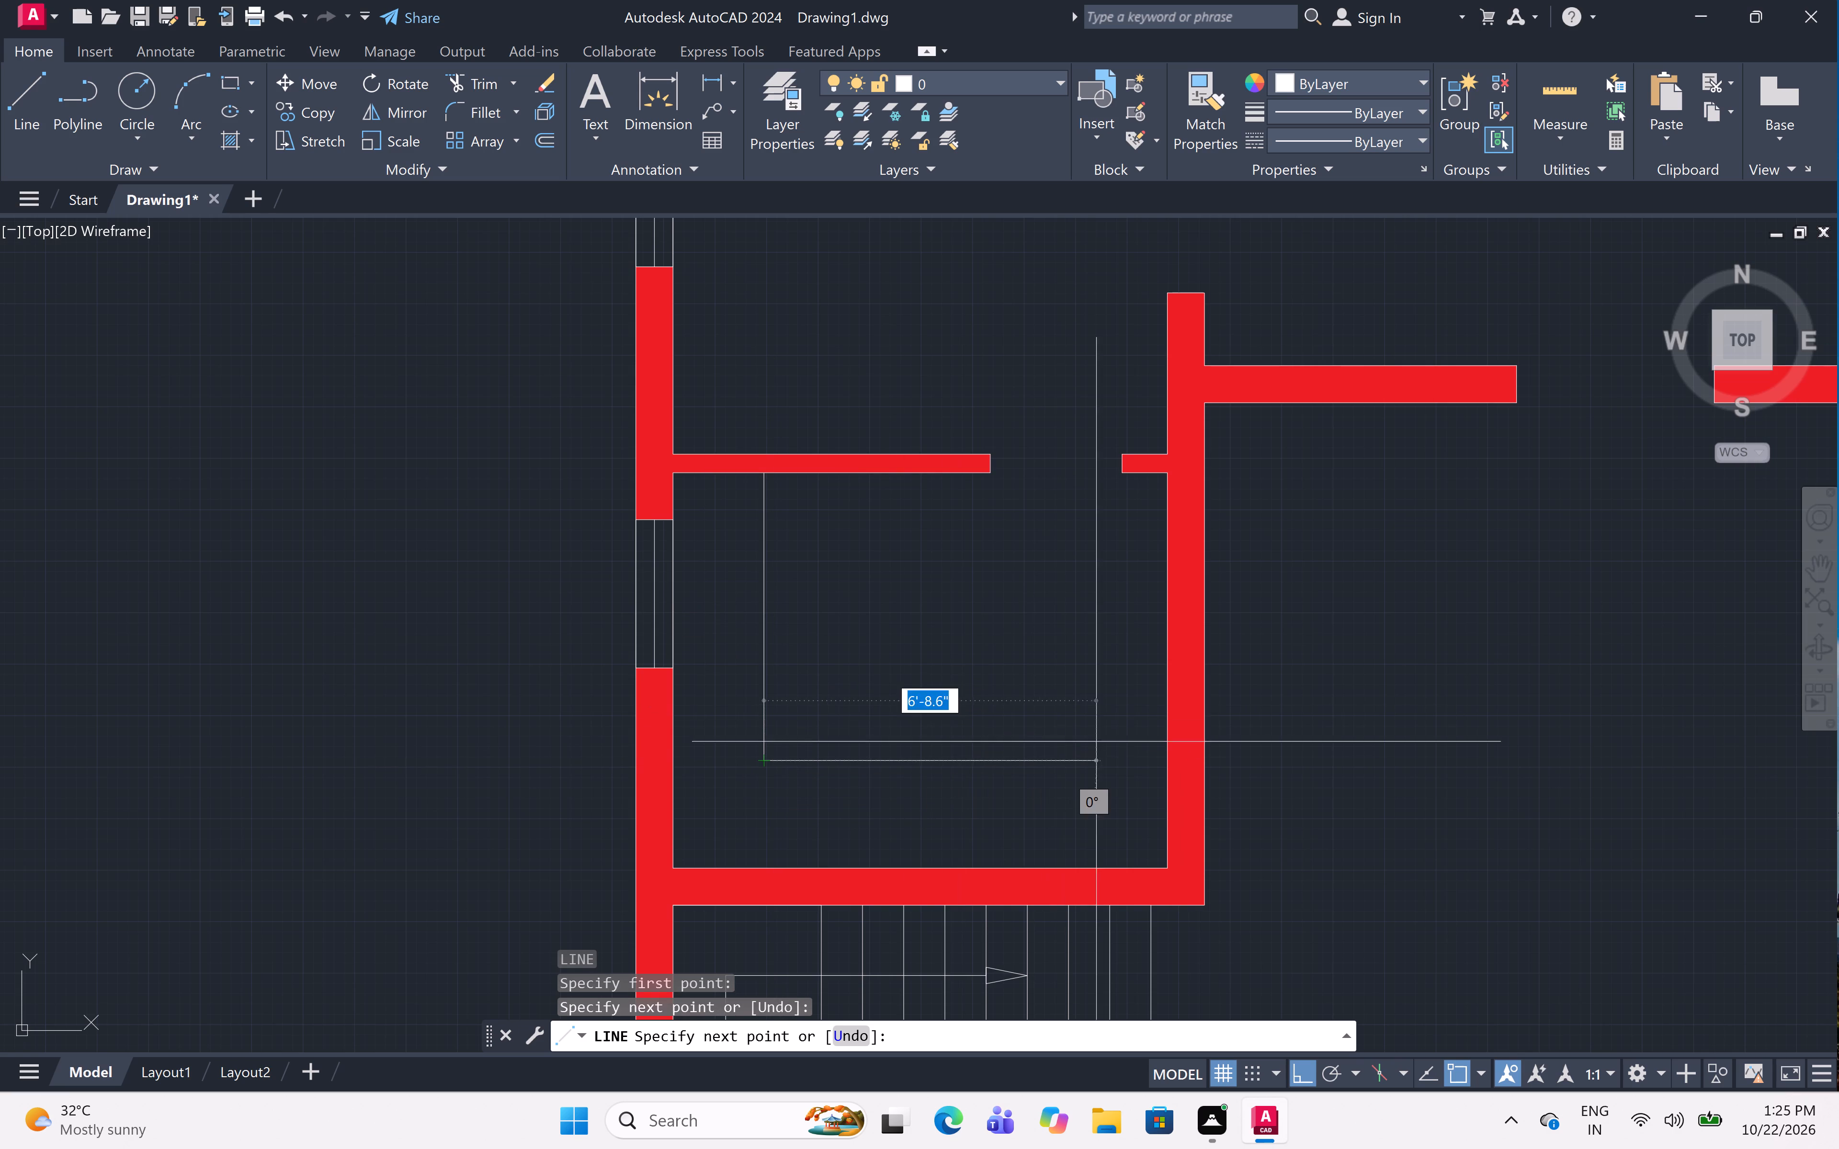
click(1165, 760)
key(space)
Shift the vertical line of the L-shape in the room above the staircase slightly to the right, away from the window wall.
scroll(1155, 688, down, 2)
middle_drag(1155, 686, 1173, 731)
scroll(1027, 740, up, 2)
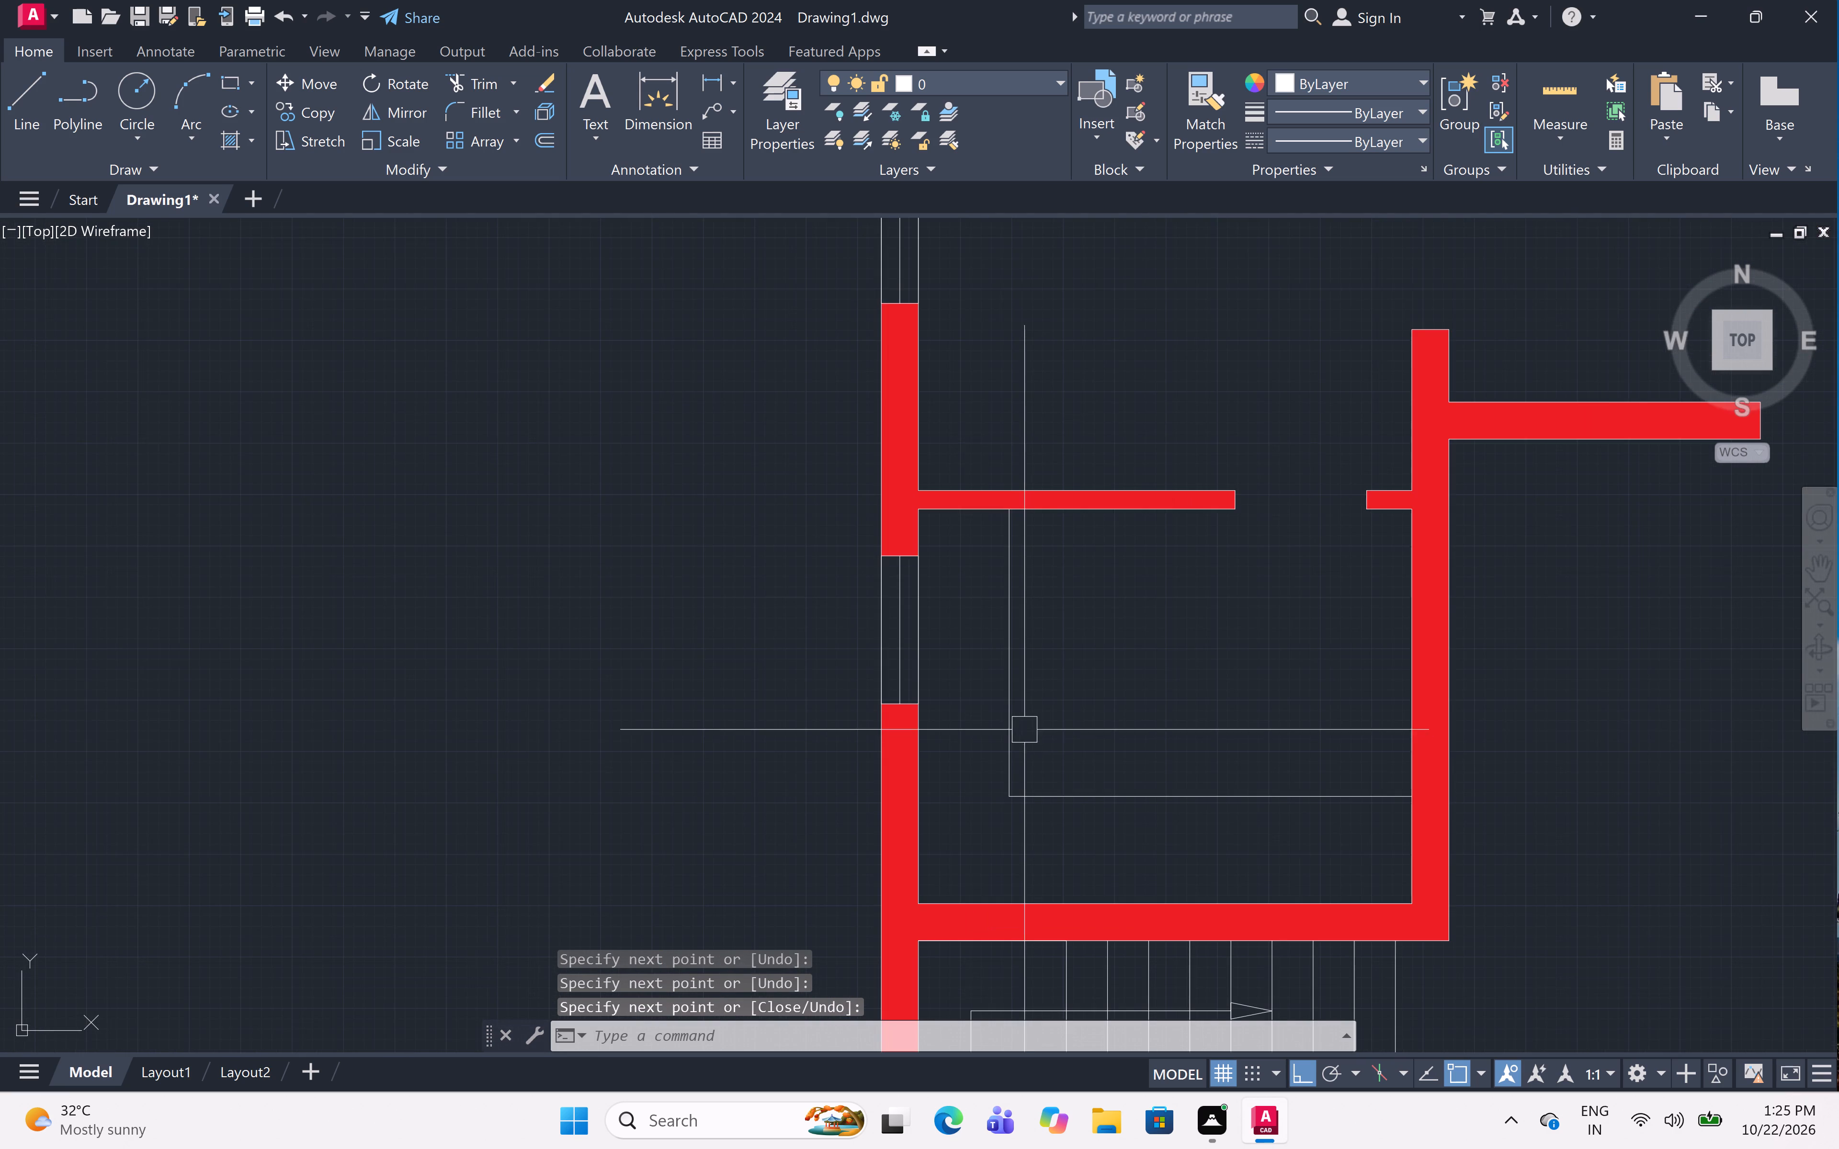
click(1019, 724)
click(1012, 643)
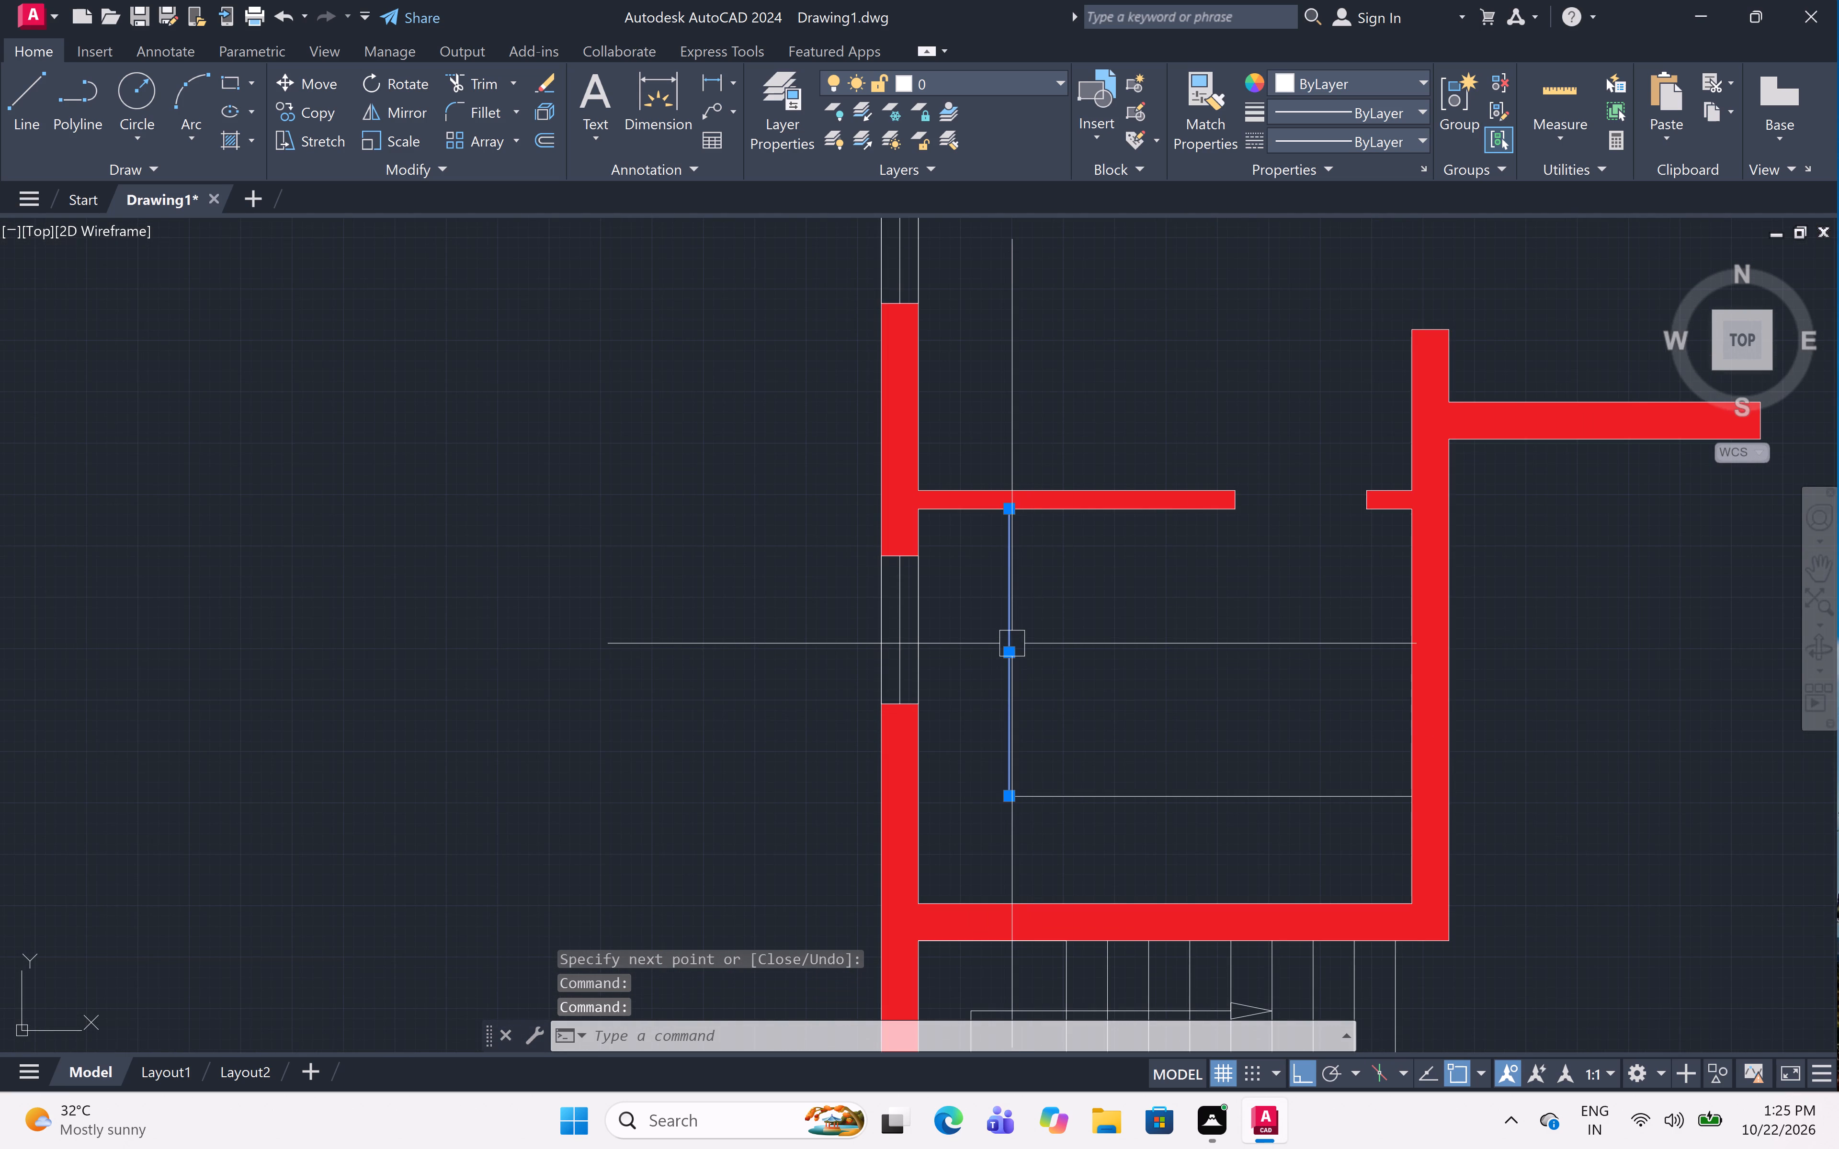
click(1012, 649)
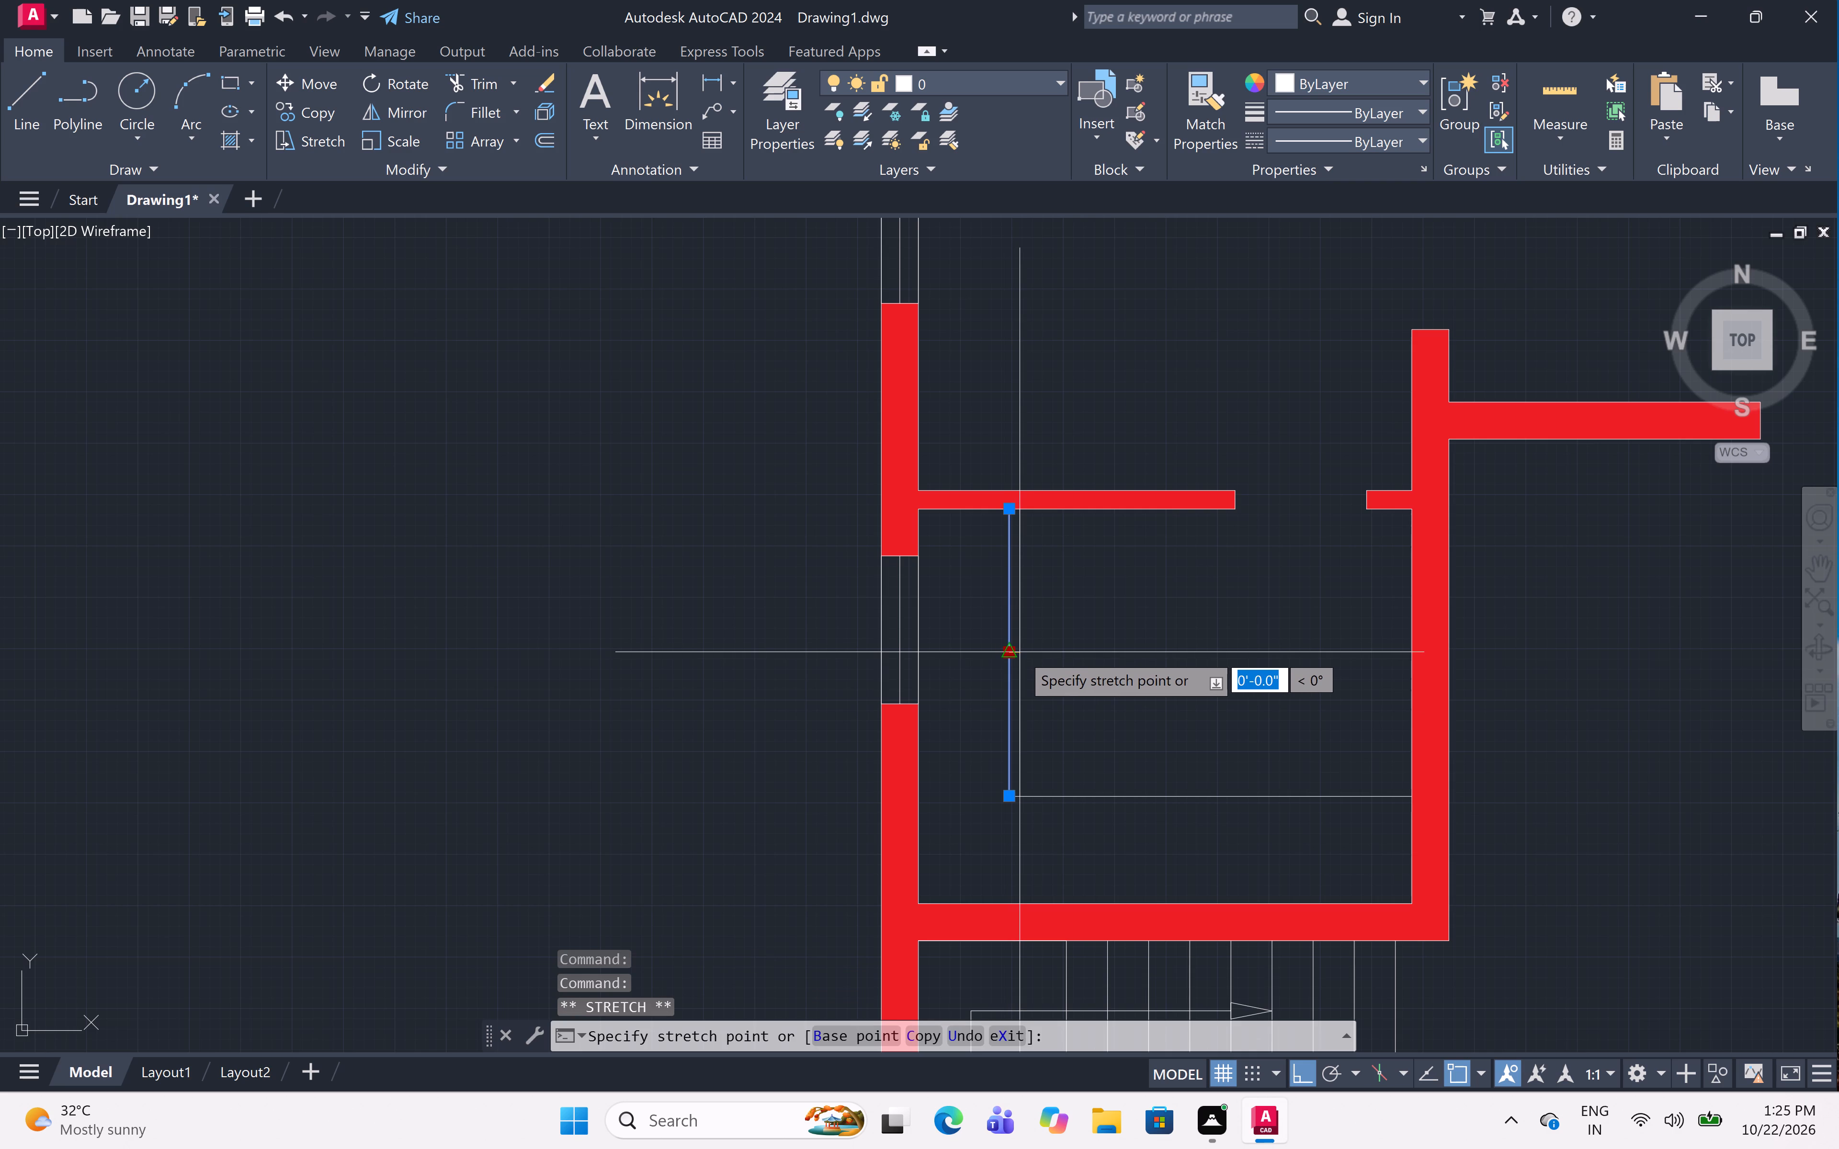
click(1028, 652)
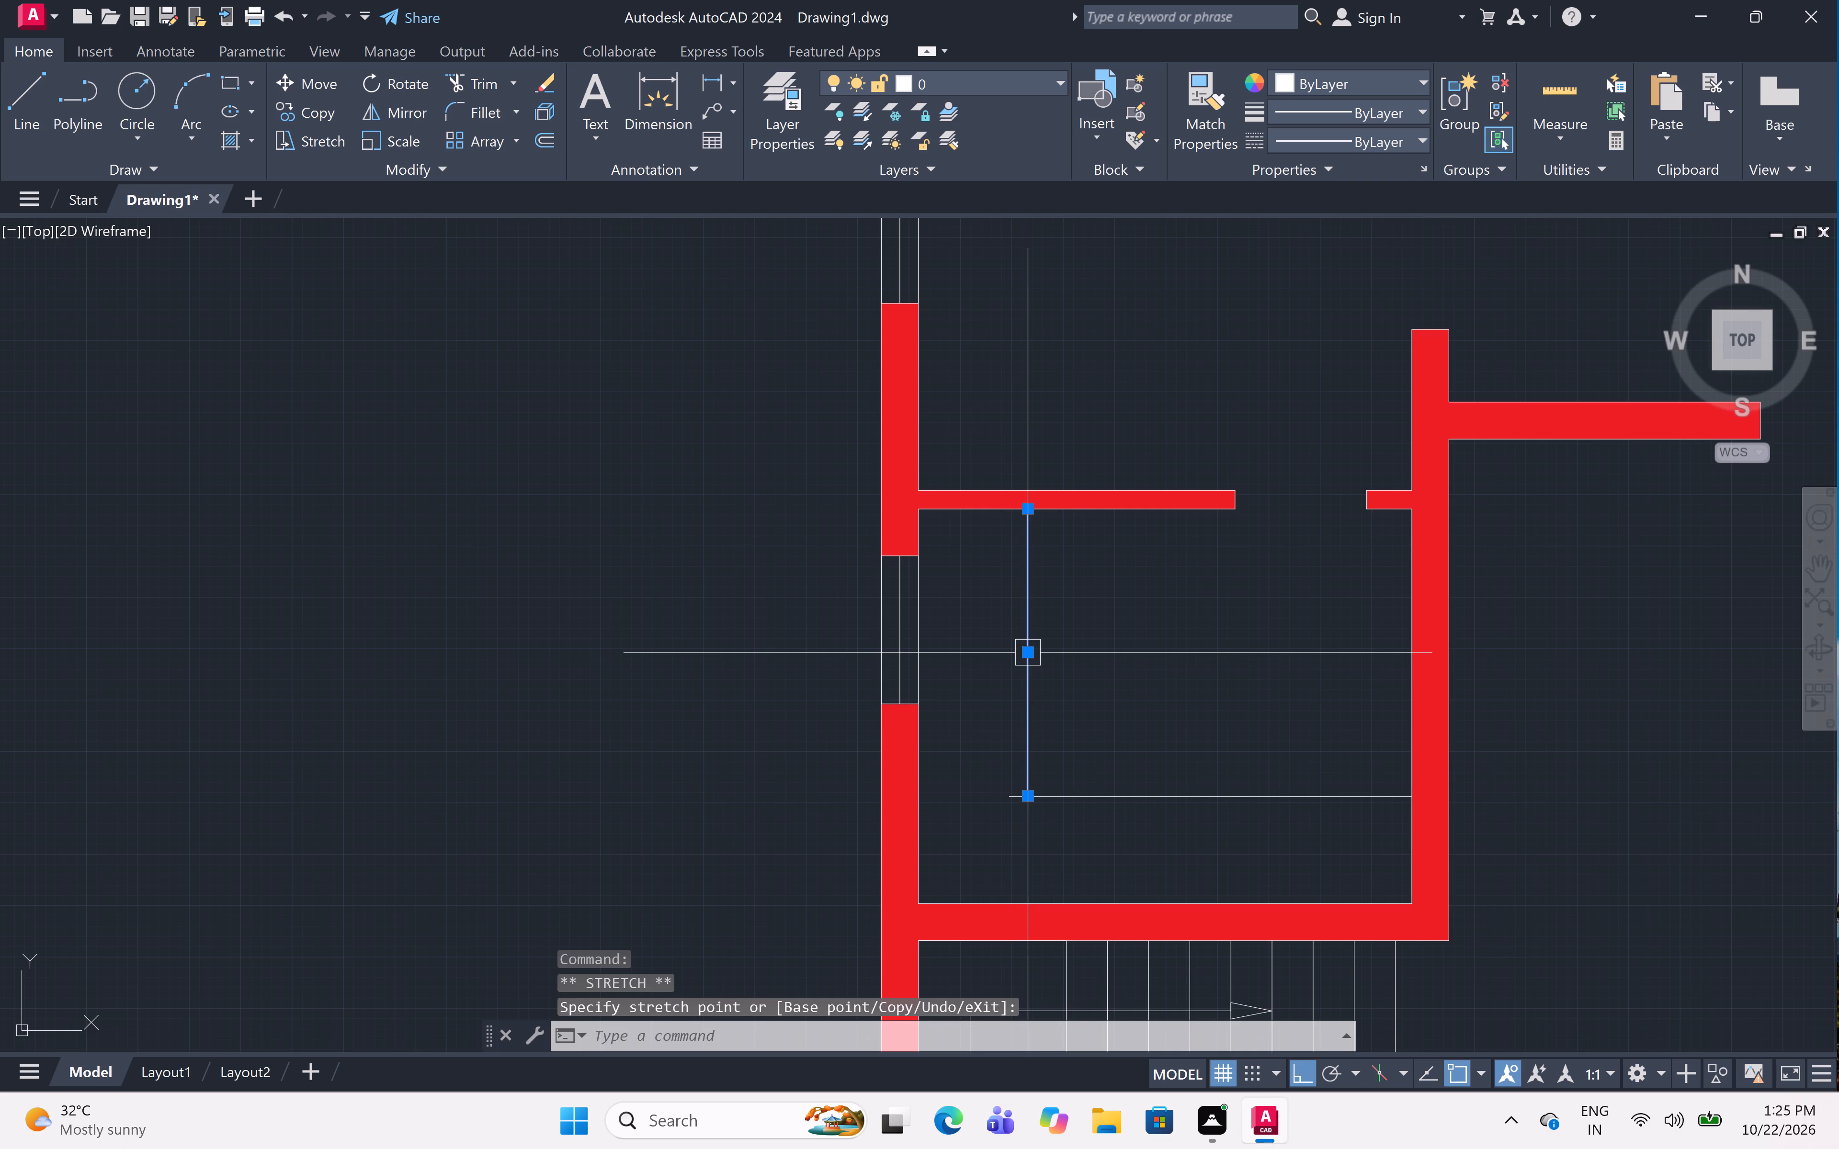
key(Escape)
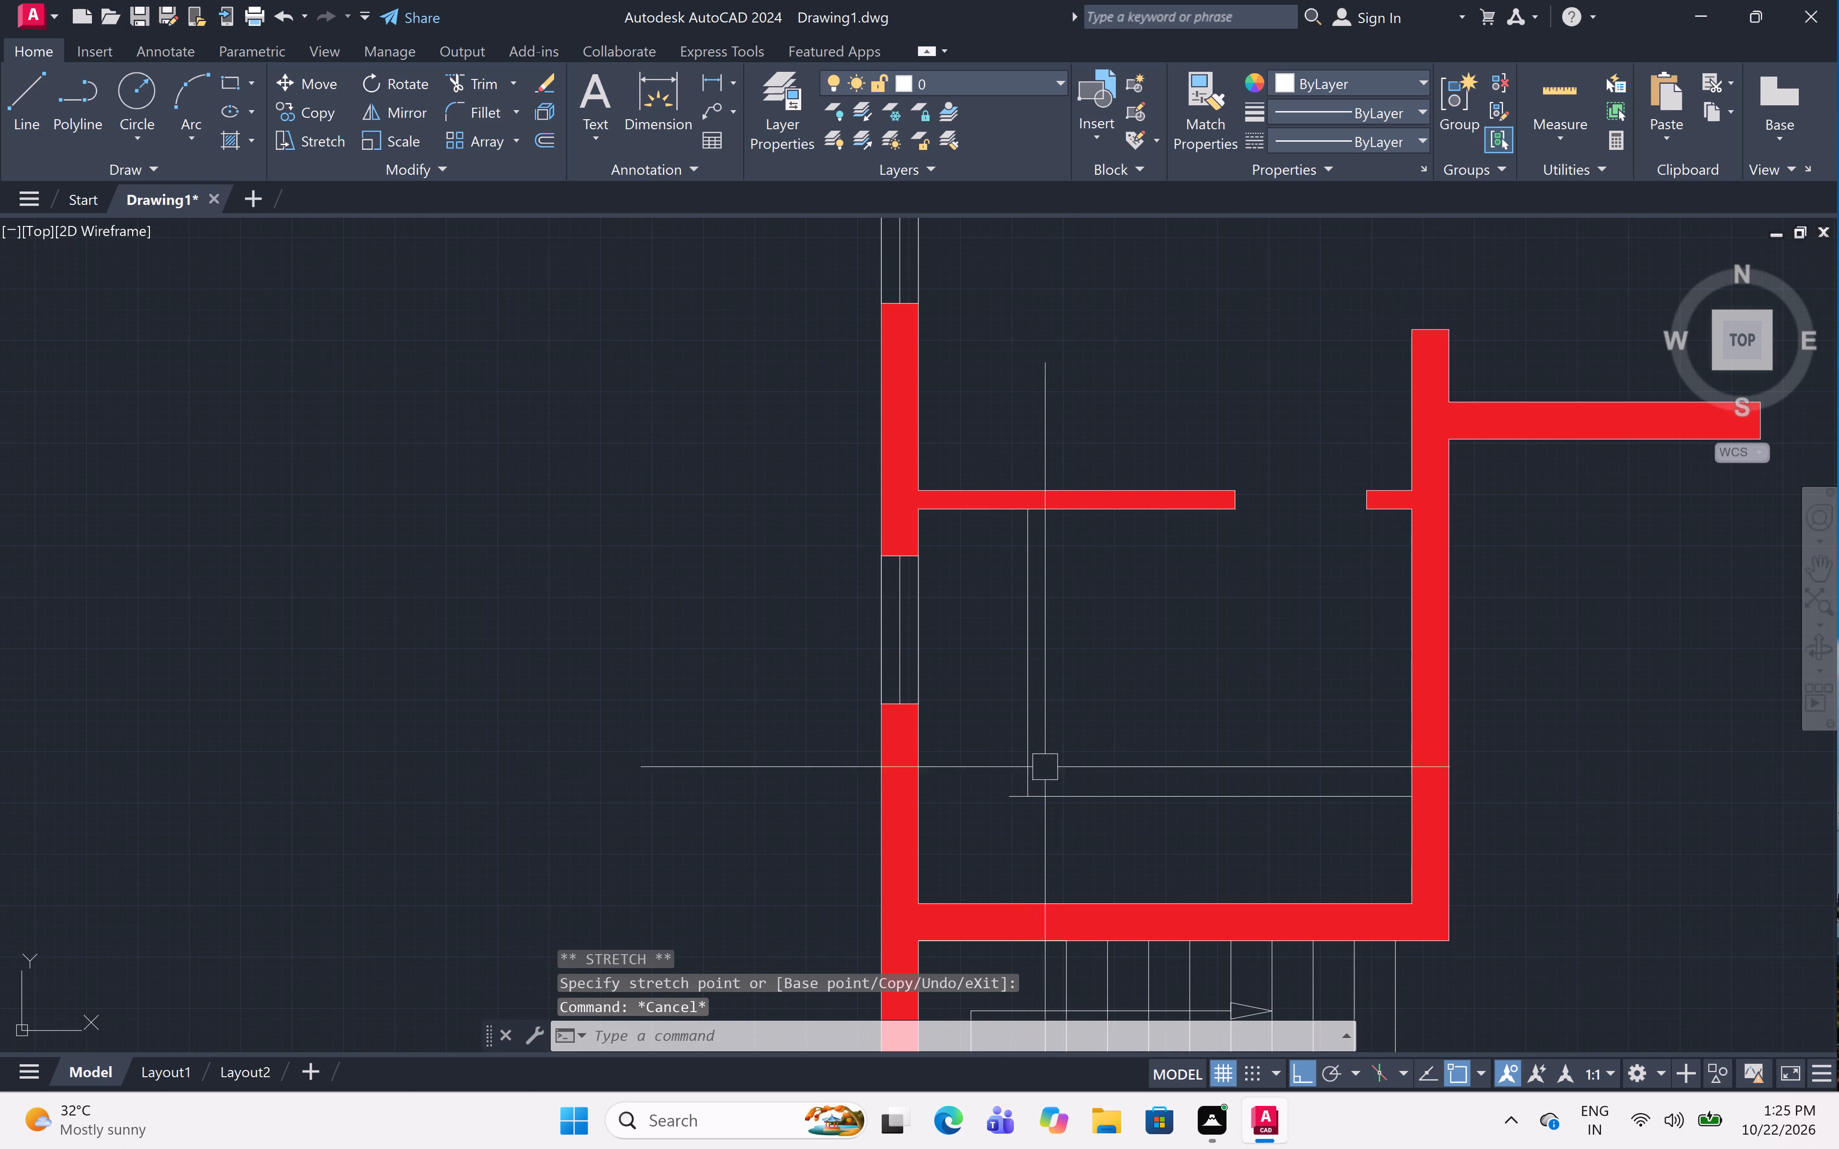
Trim the horizontal line's short overhang beyond the vertical line at the L-shape's corner, and end the Trim command.
scroll(1039, 800, up, 5)
key(t)
text(r)
key(space)
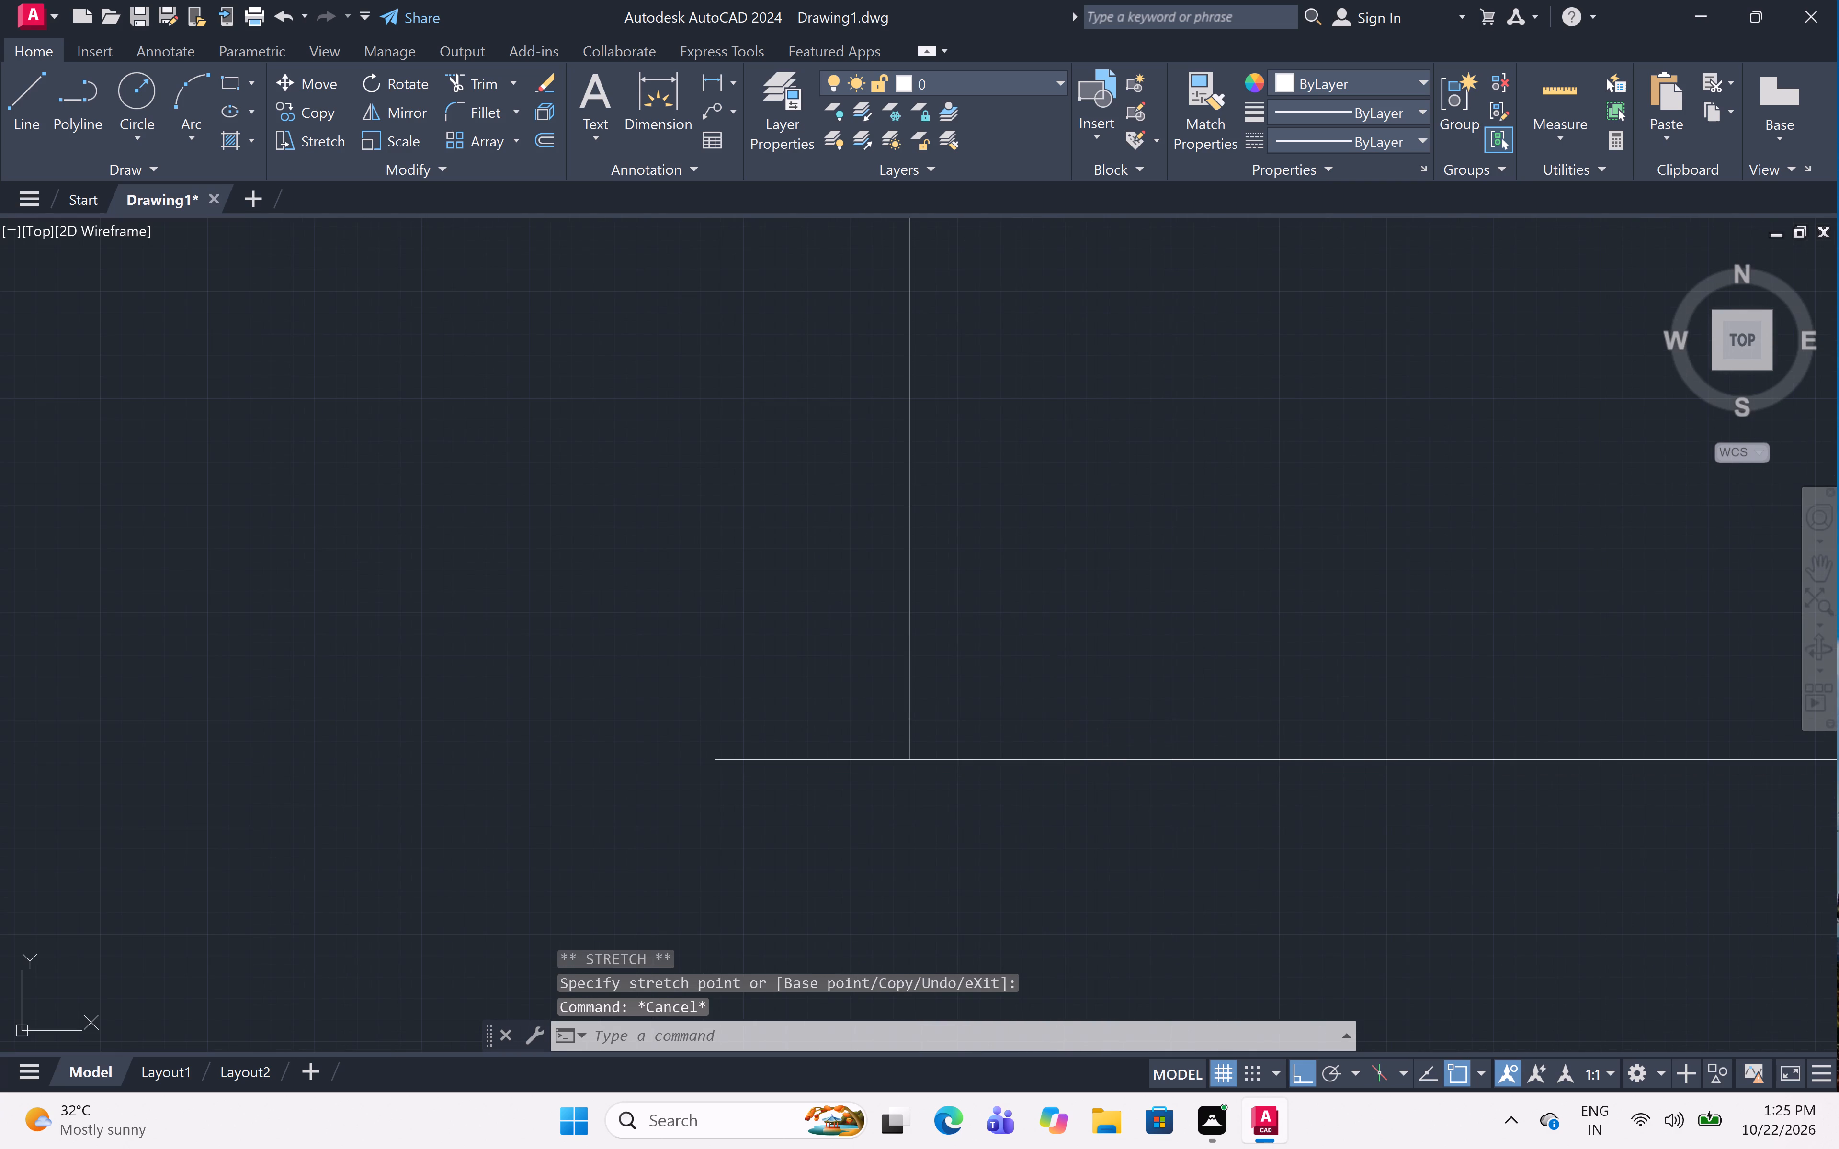
click(858, 765)
scroll(854, 761, down, 6)
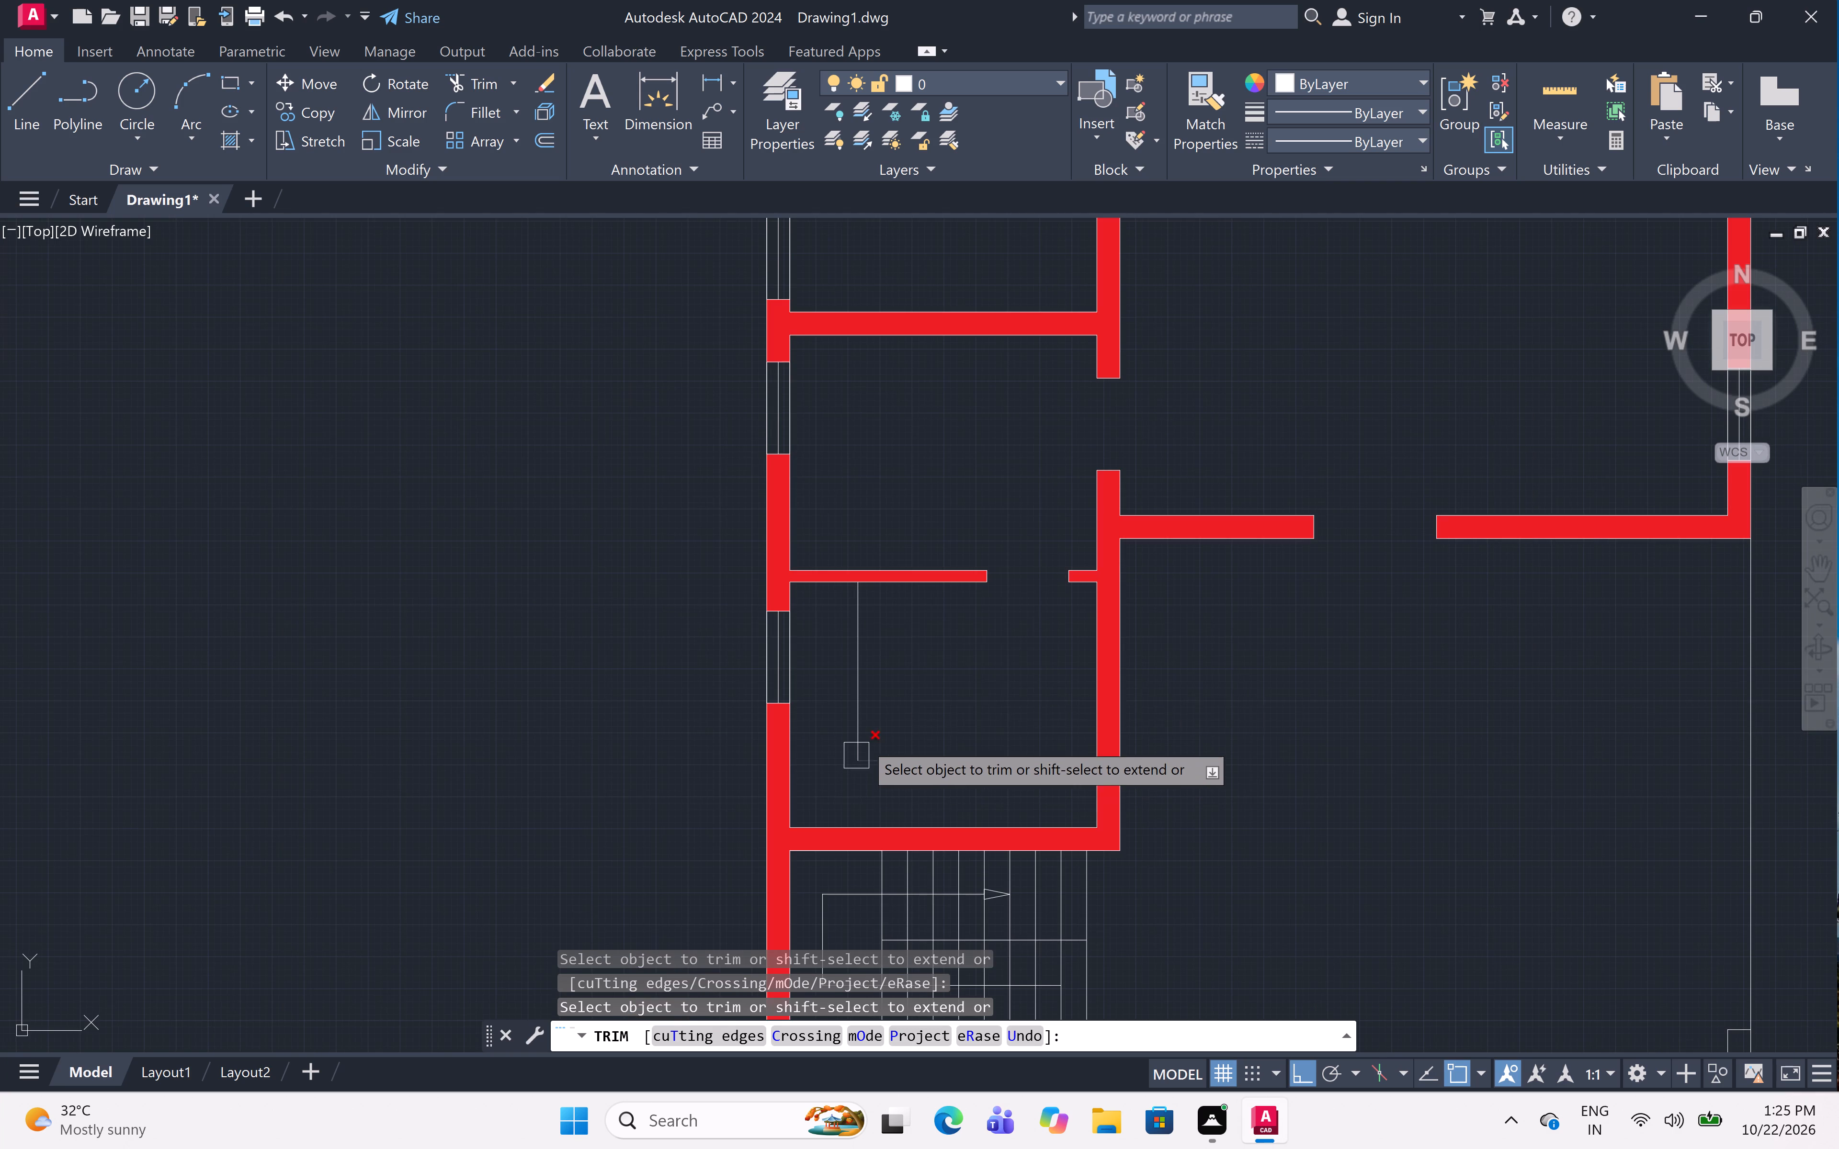
scroll(860, 582, up, 5)
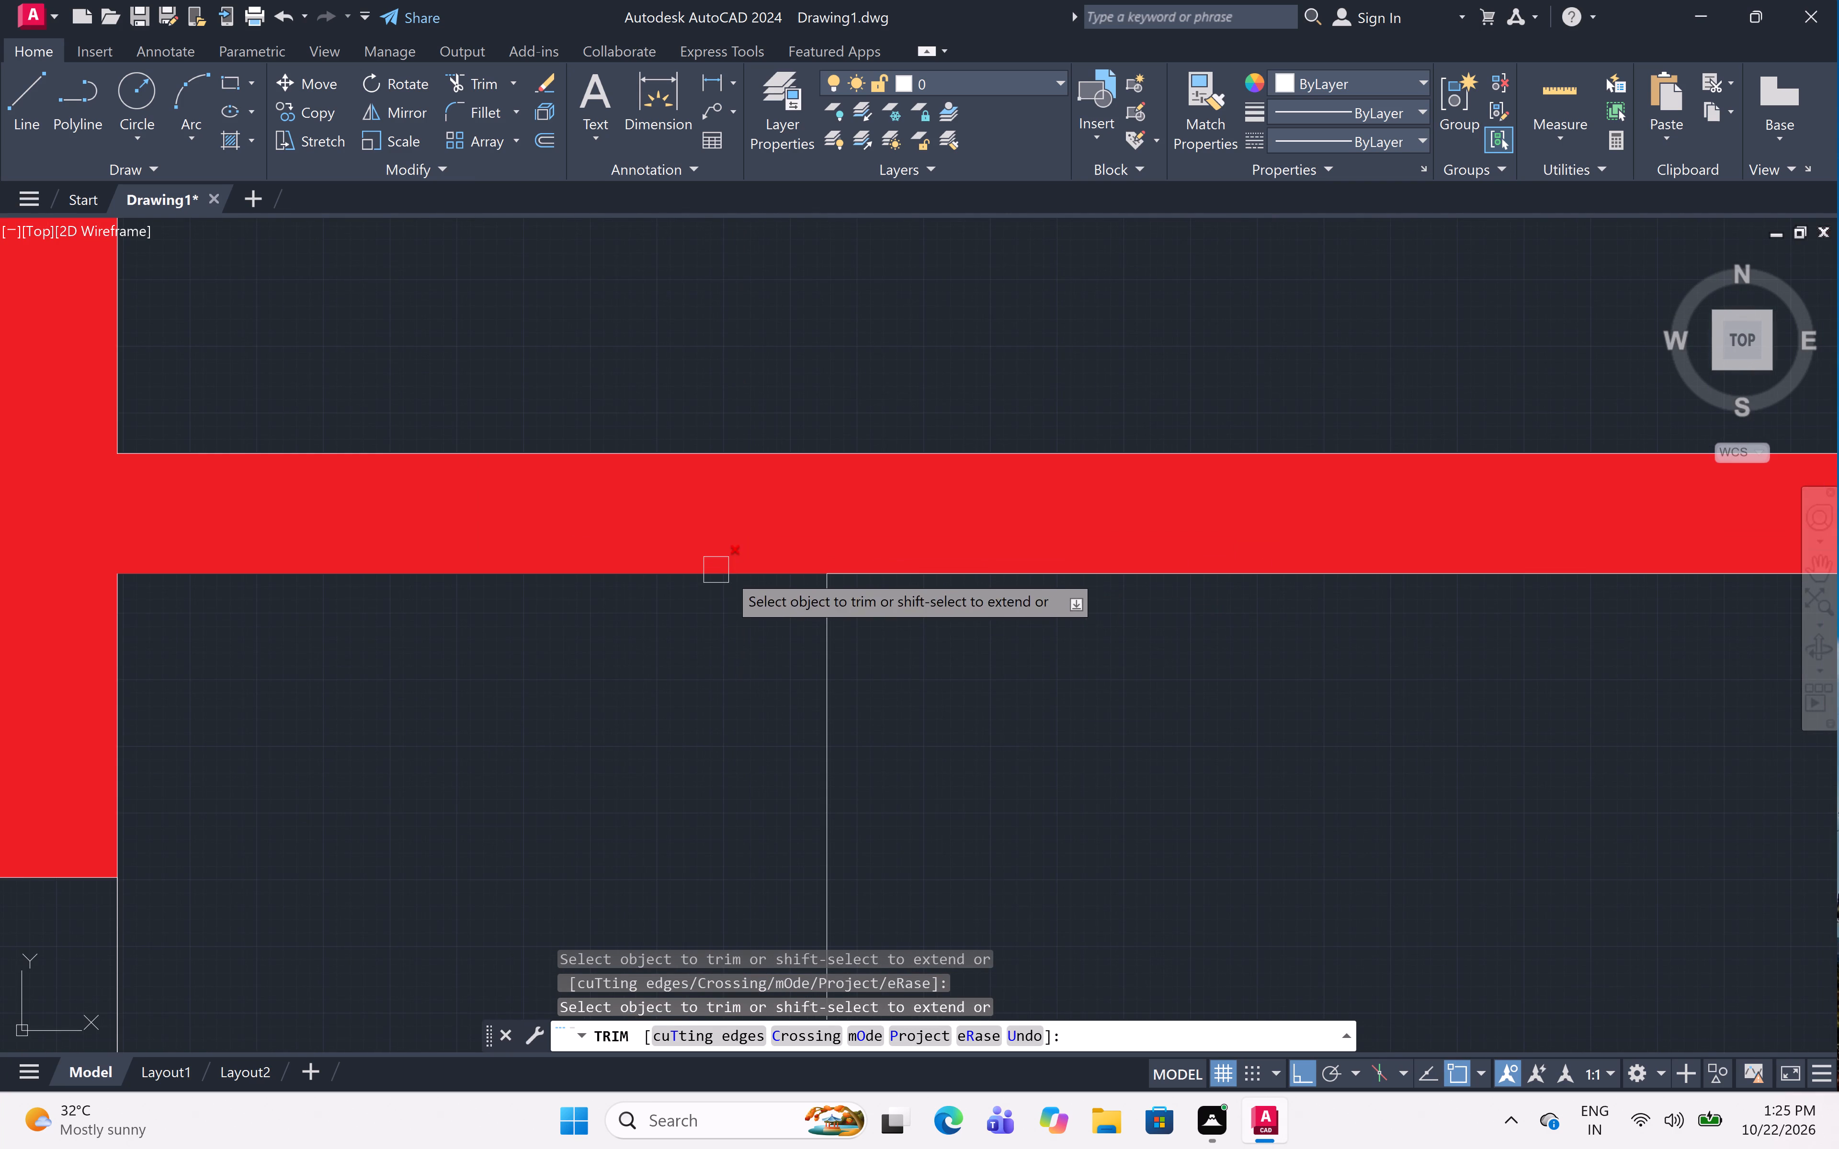
scroll(726, 599, down, 5)
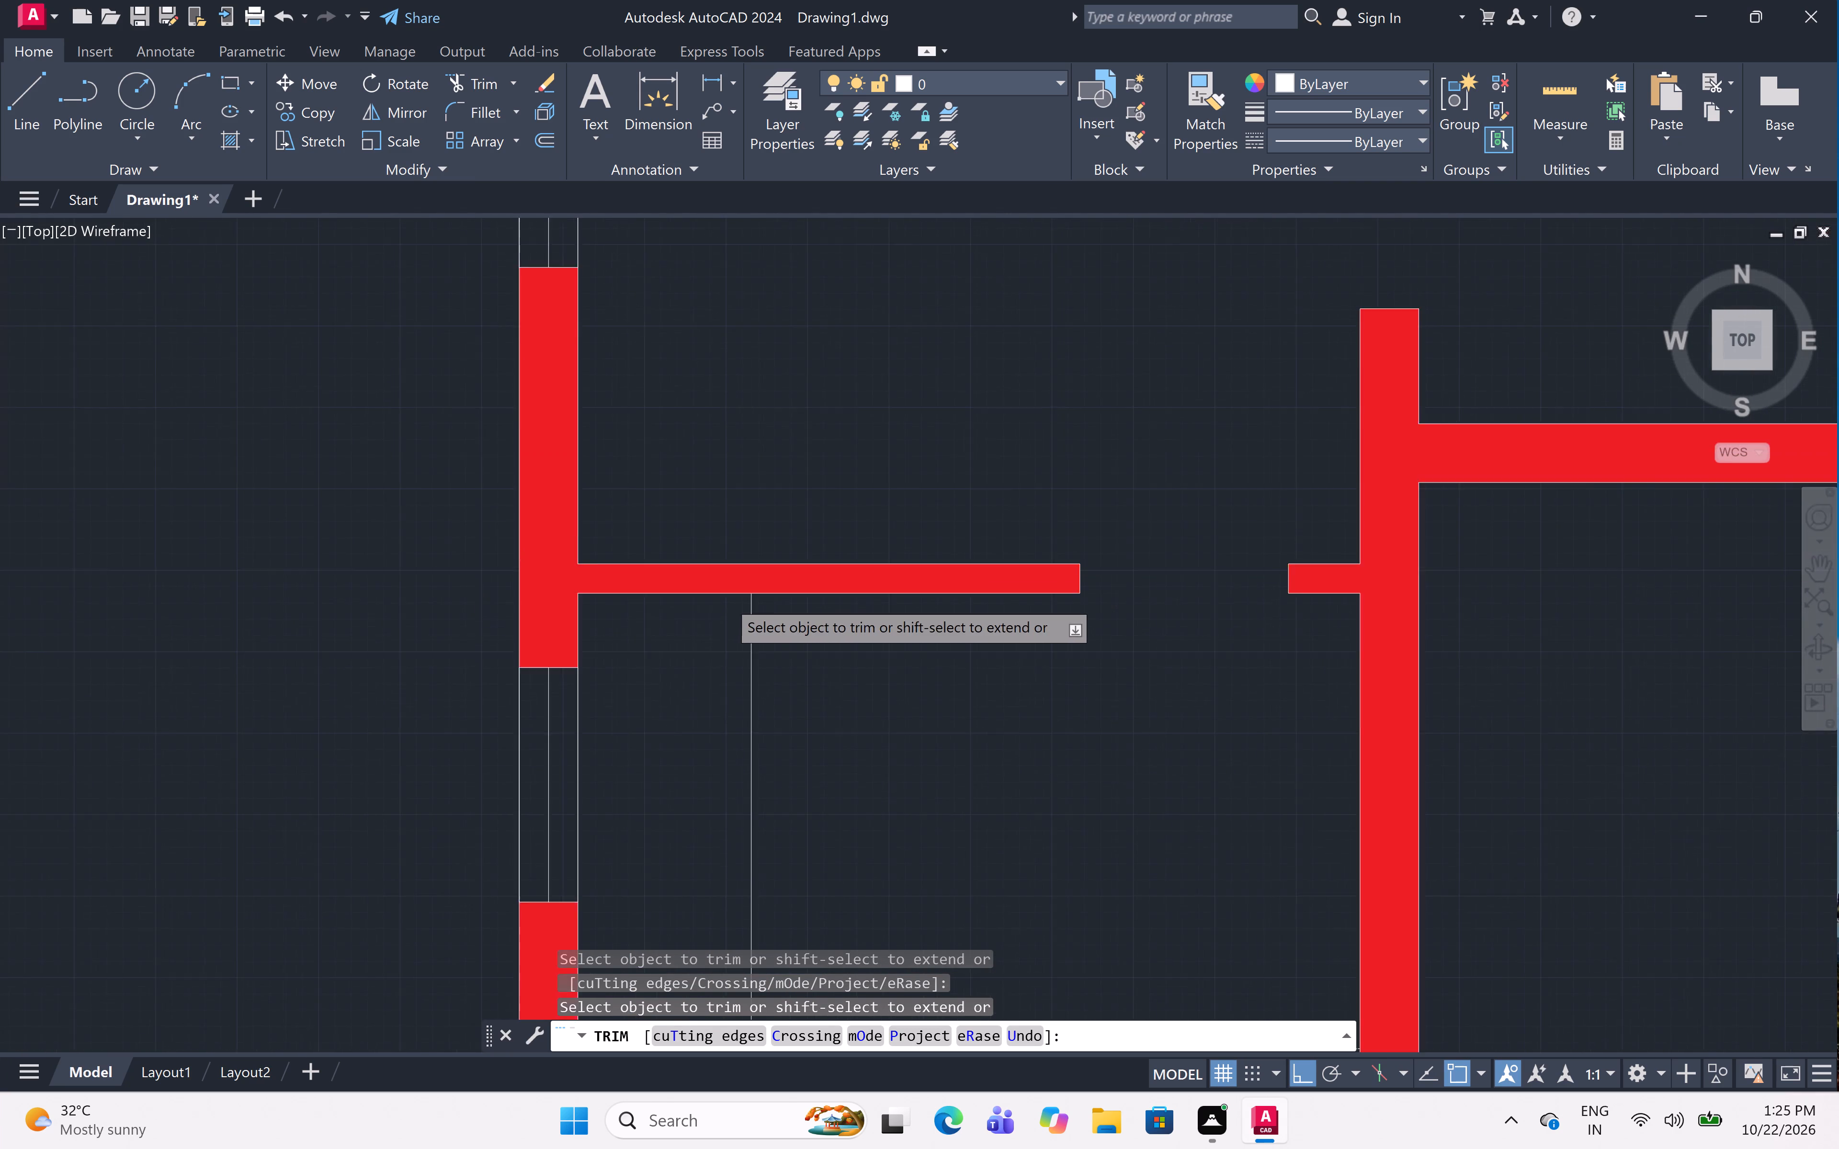
scroll(789, 595, up, 2)
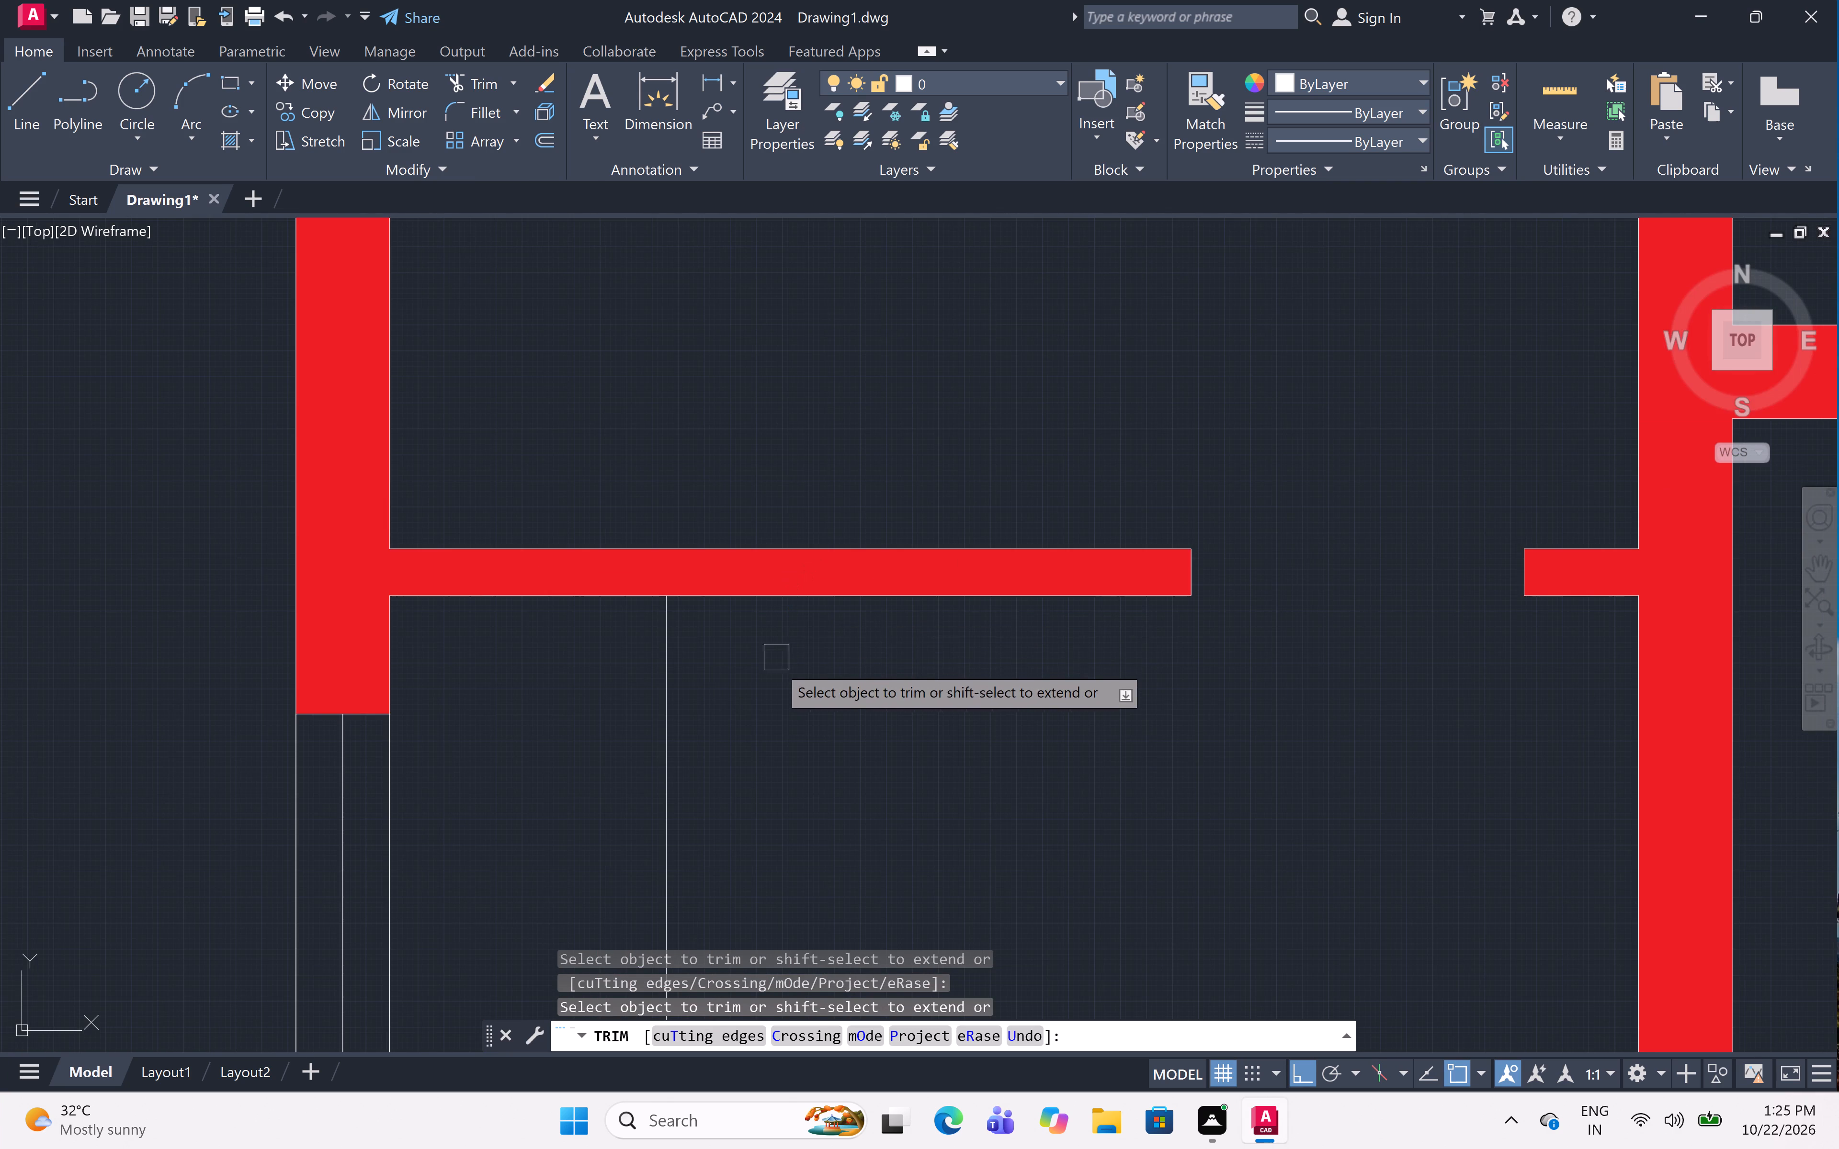
key(Escape)
Insert the recent car block outside the plan, to the right of the open parking area, and close the block palette.
scroll(792, 683, down, 4)
middle_drag(792, 683, 781, 625)
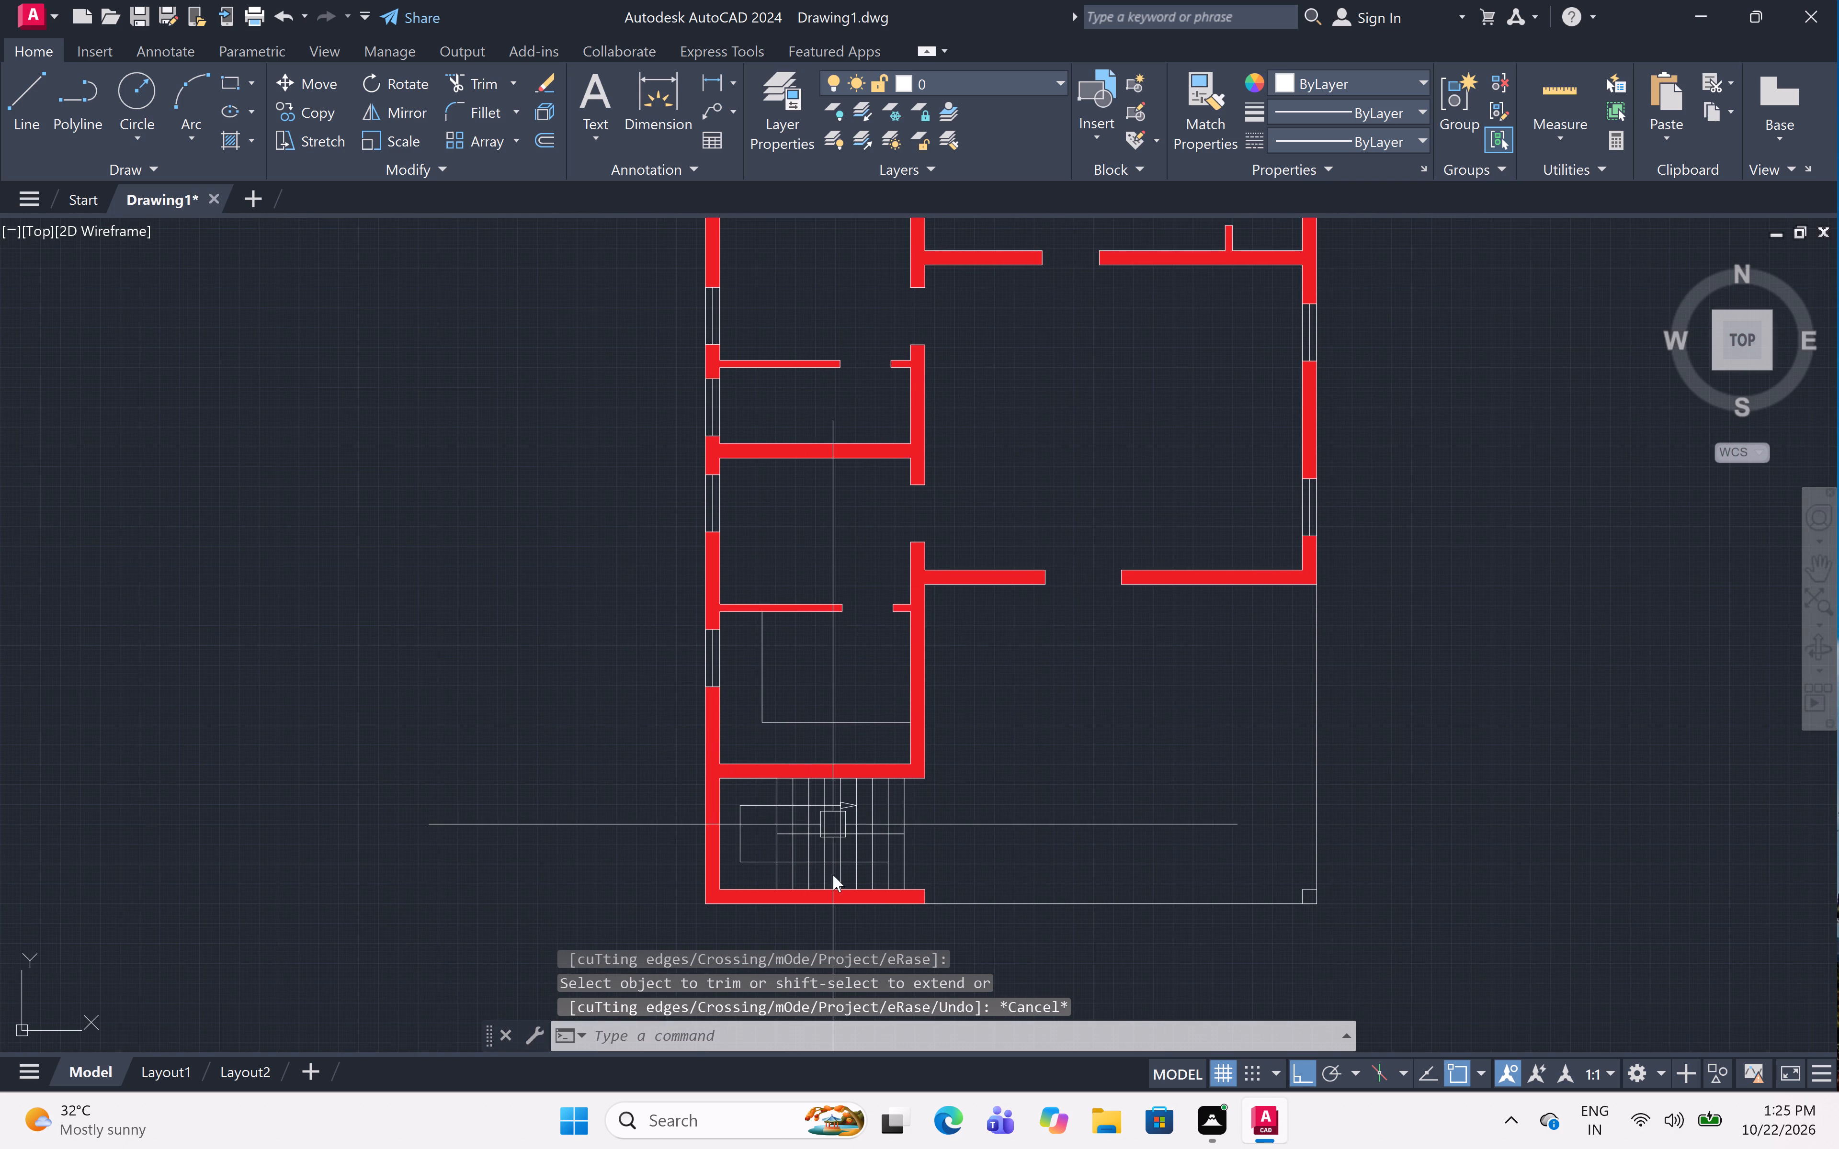
middle_drag(941, 830, 815, 867)
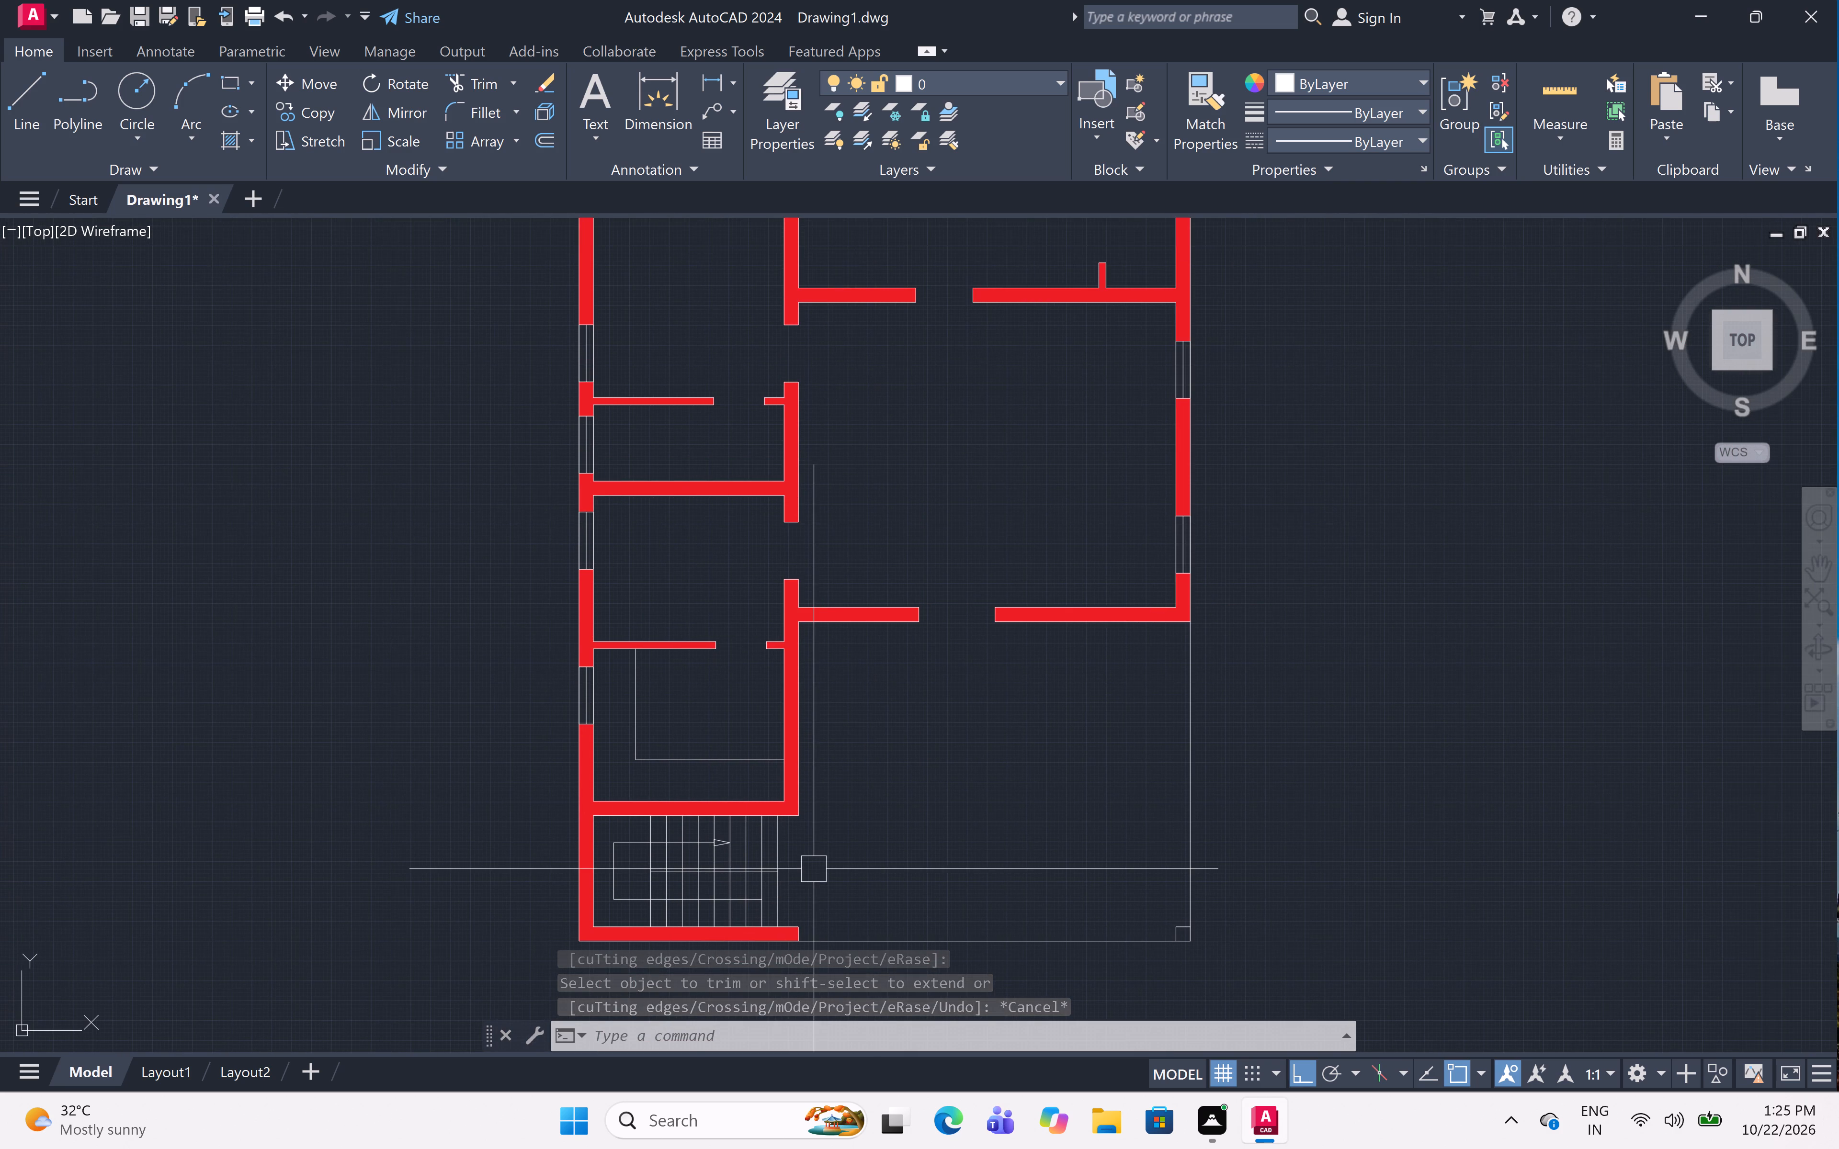
scroll(1025, 819, down, 3)
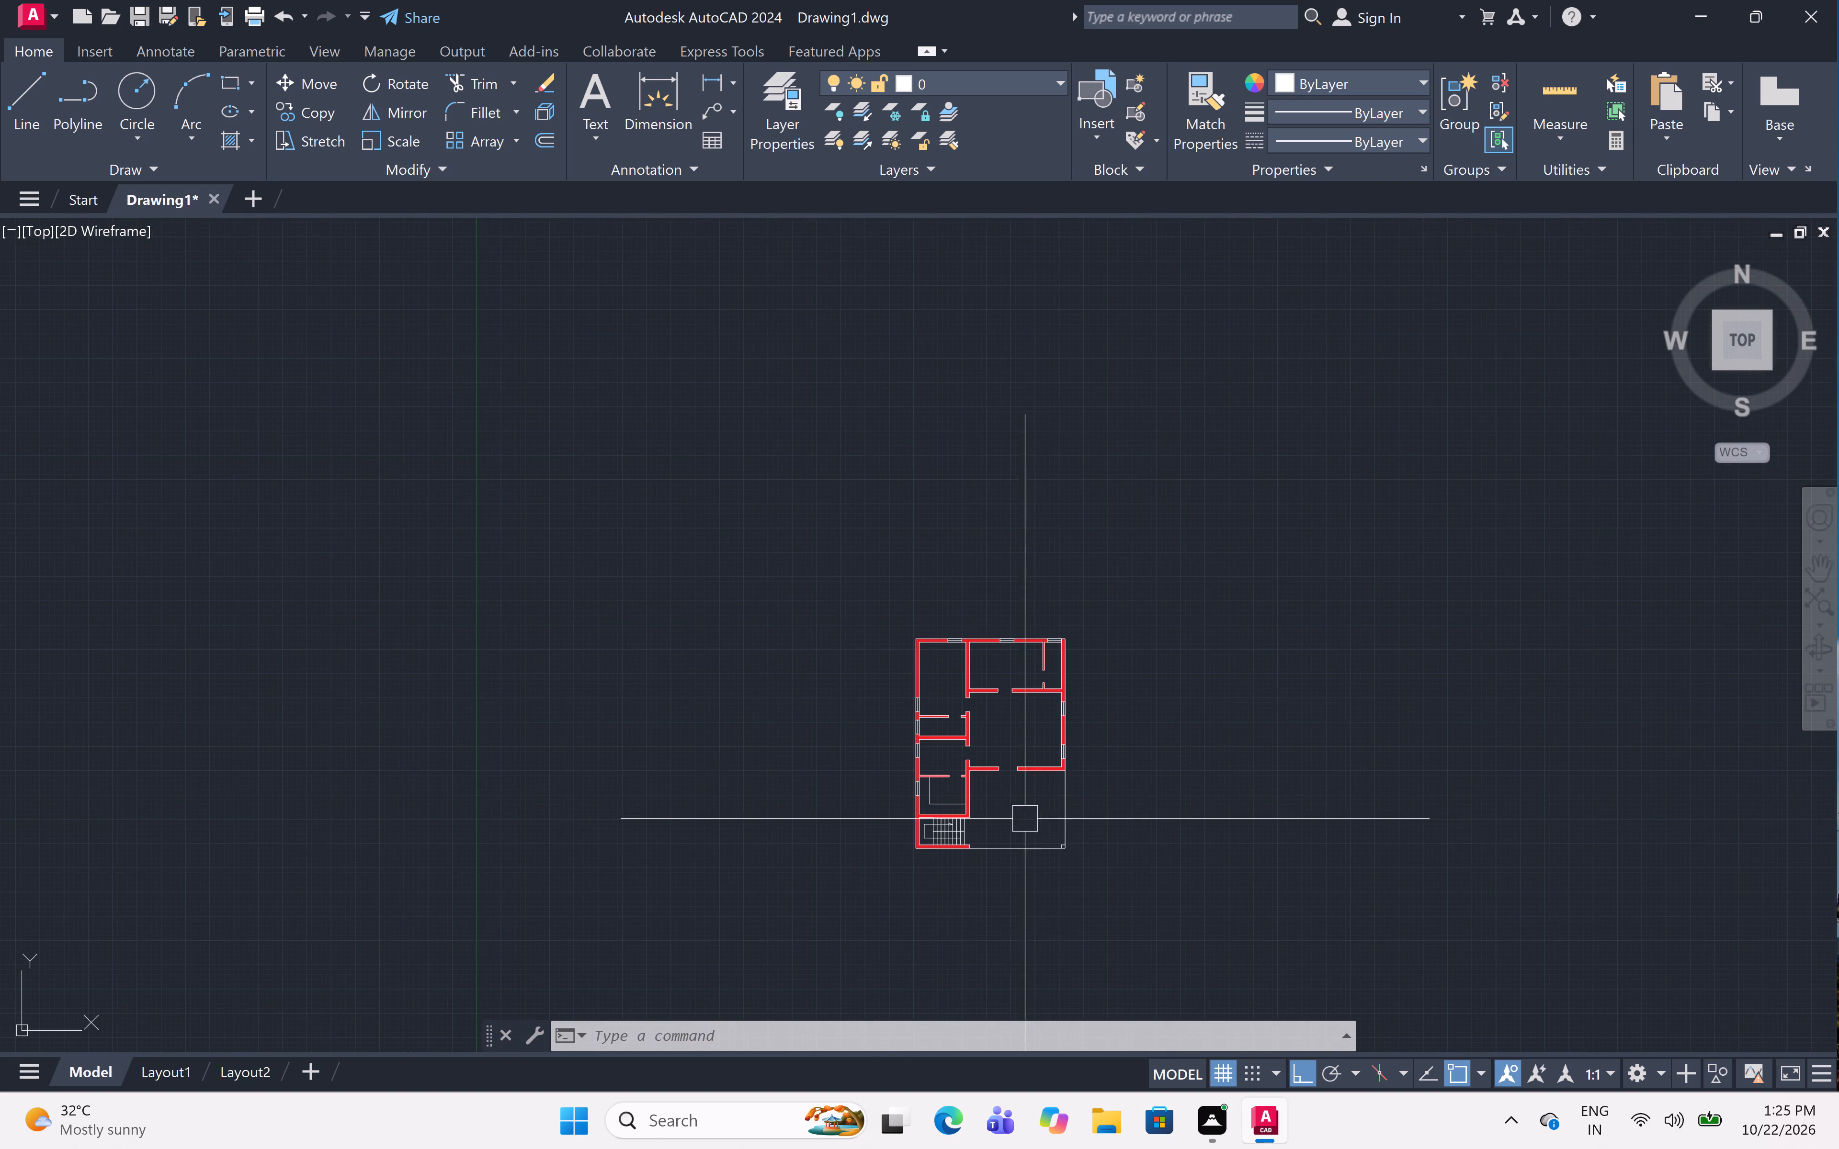
scroll(1143, 789, up, 2)
middle_click(1143, 788)
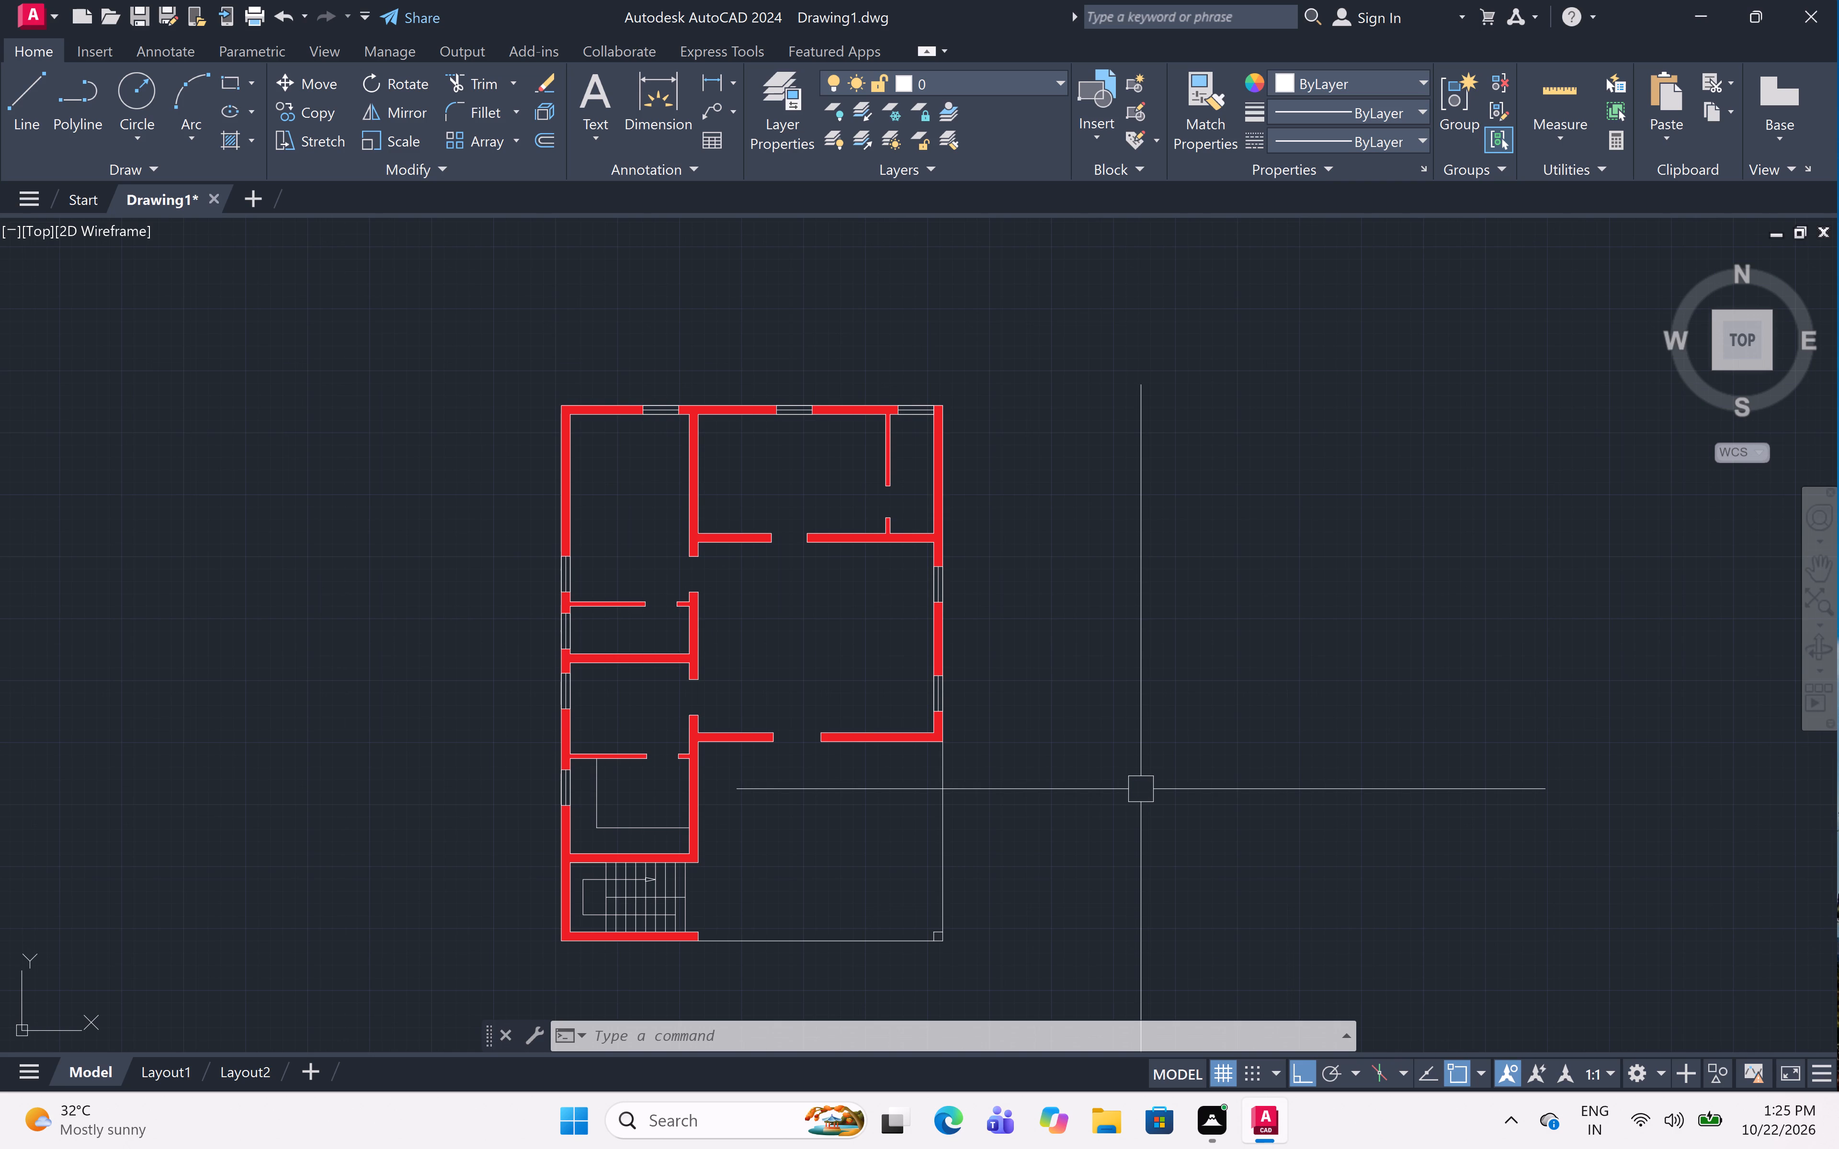
text(i)
key(space)
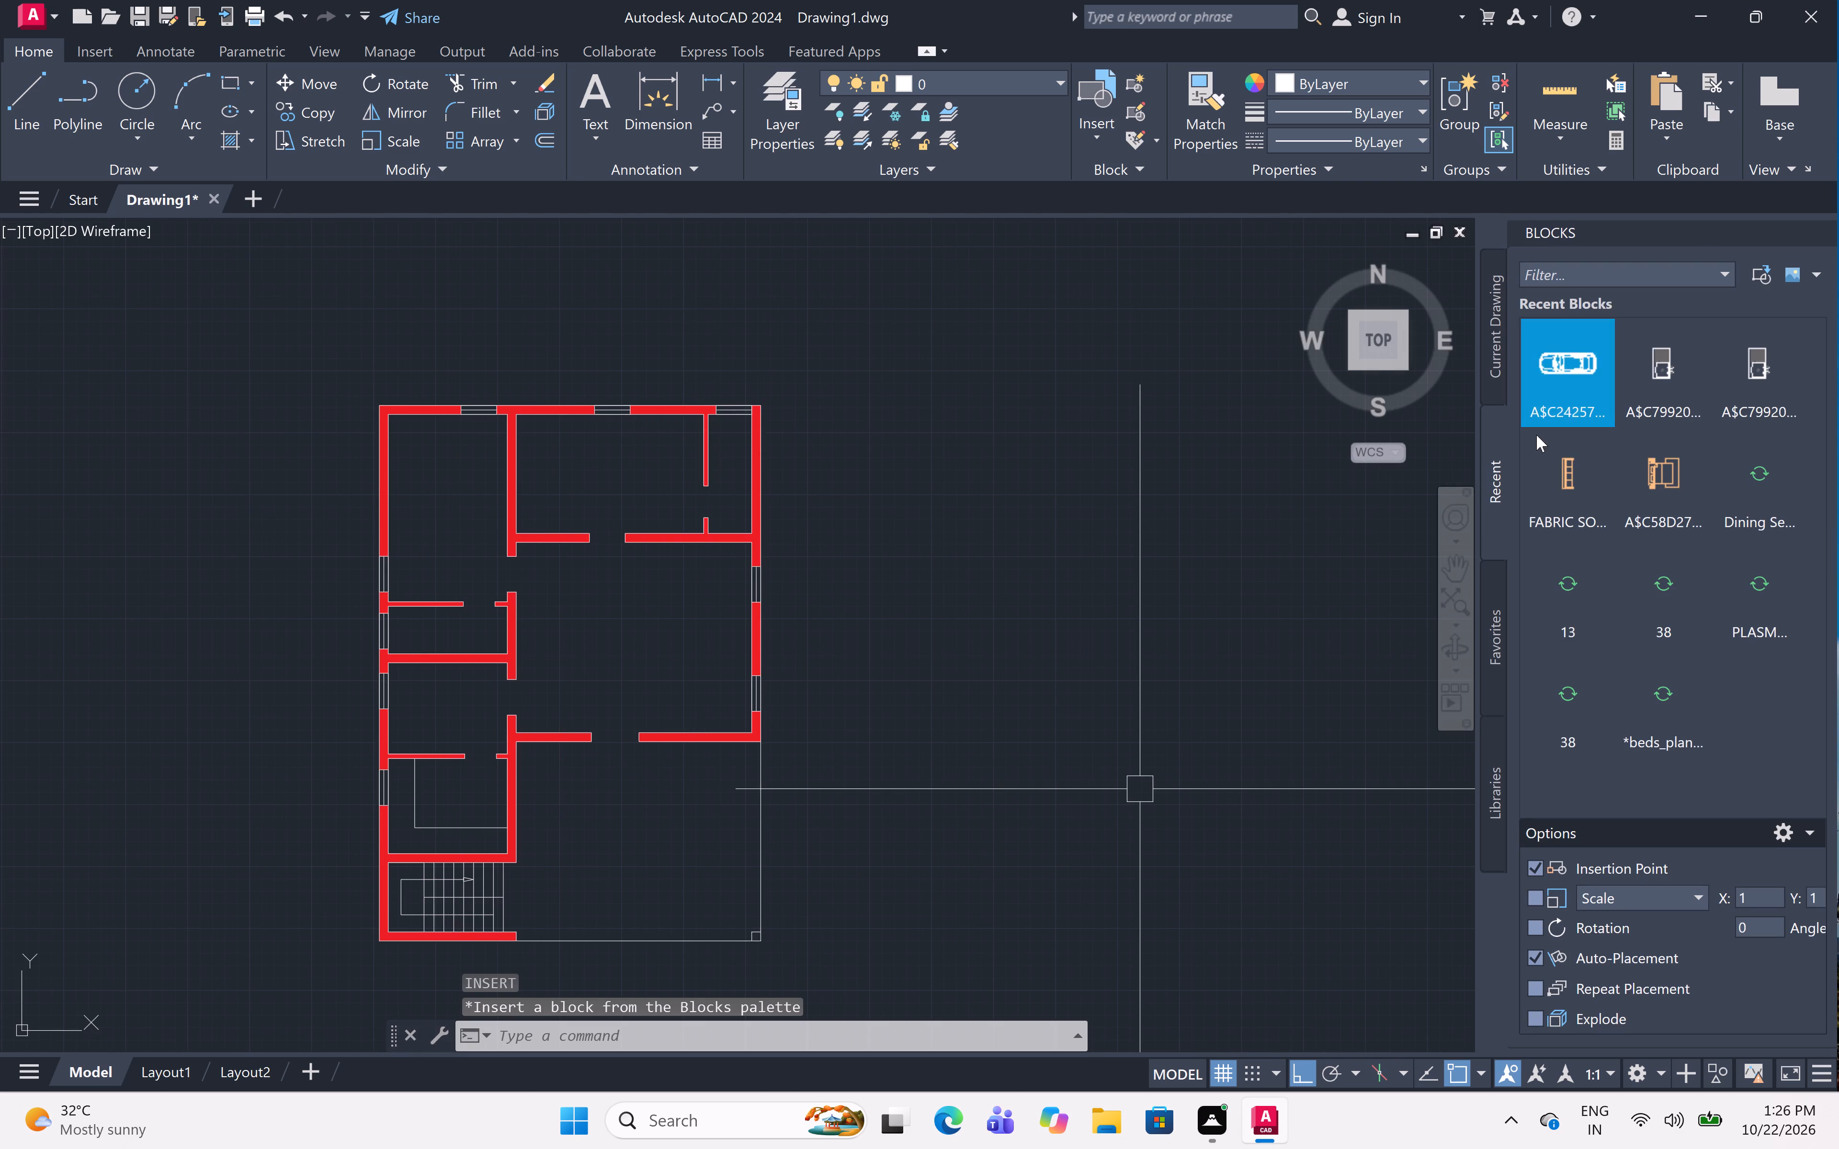
click(1560, 353)
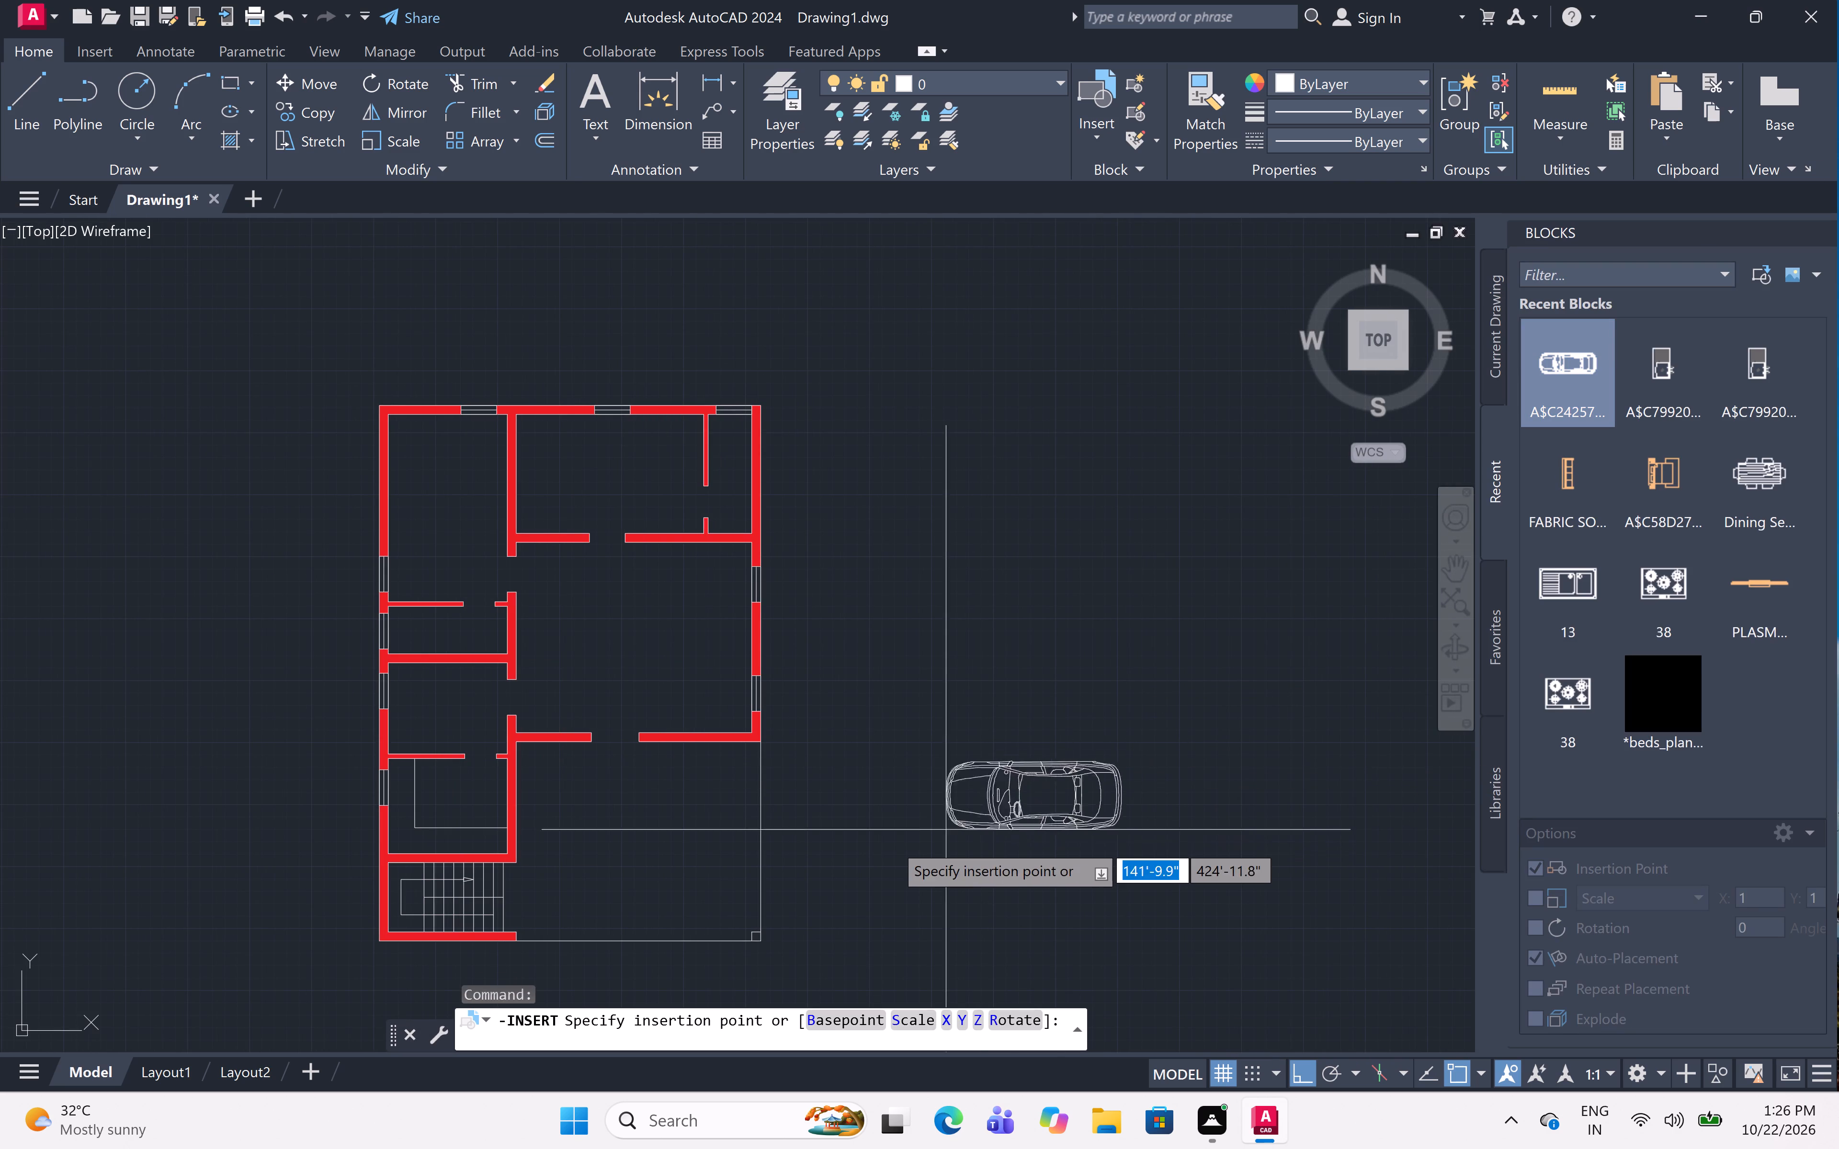
click(892, 843)
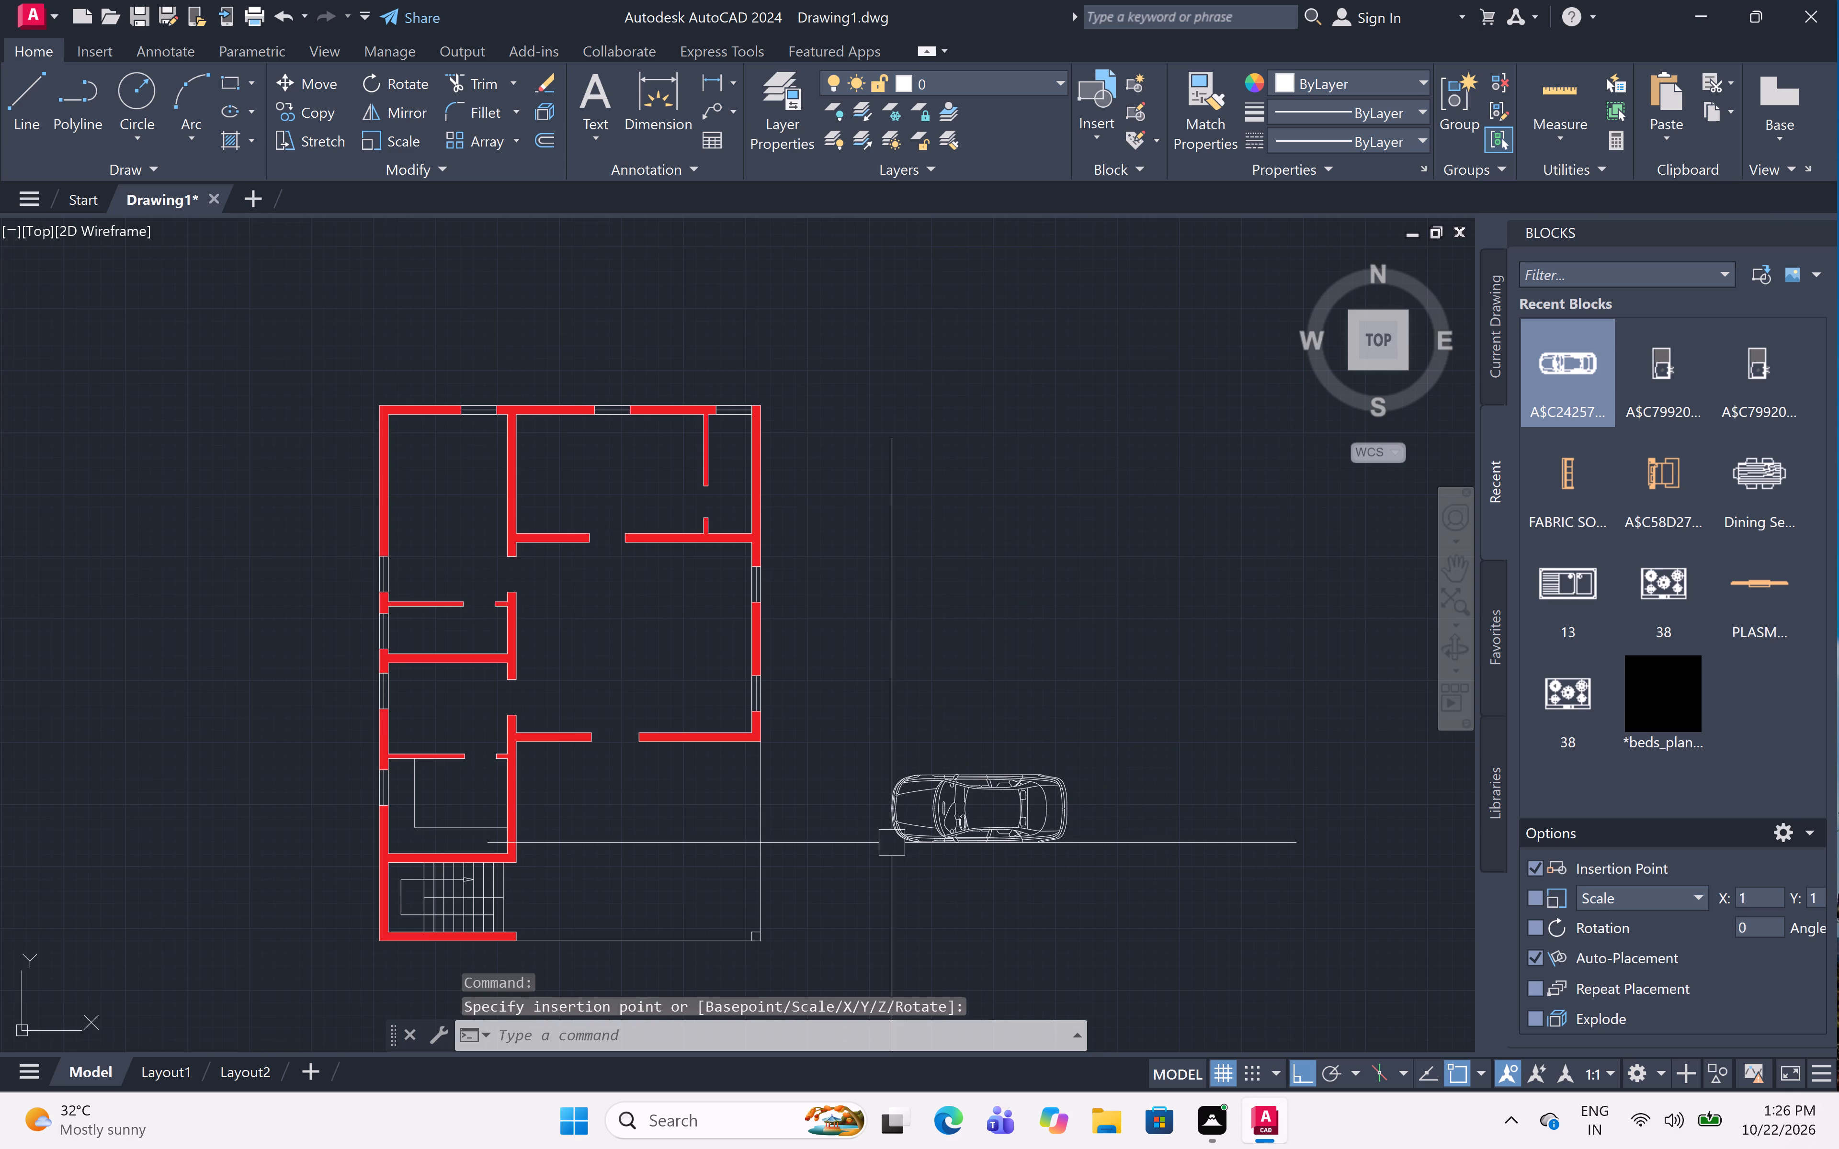
click(1821, 227)
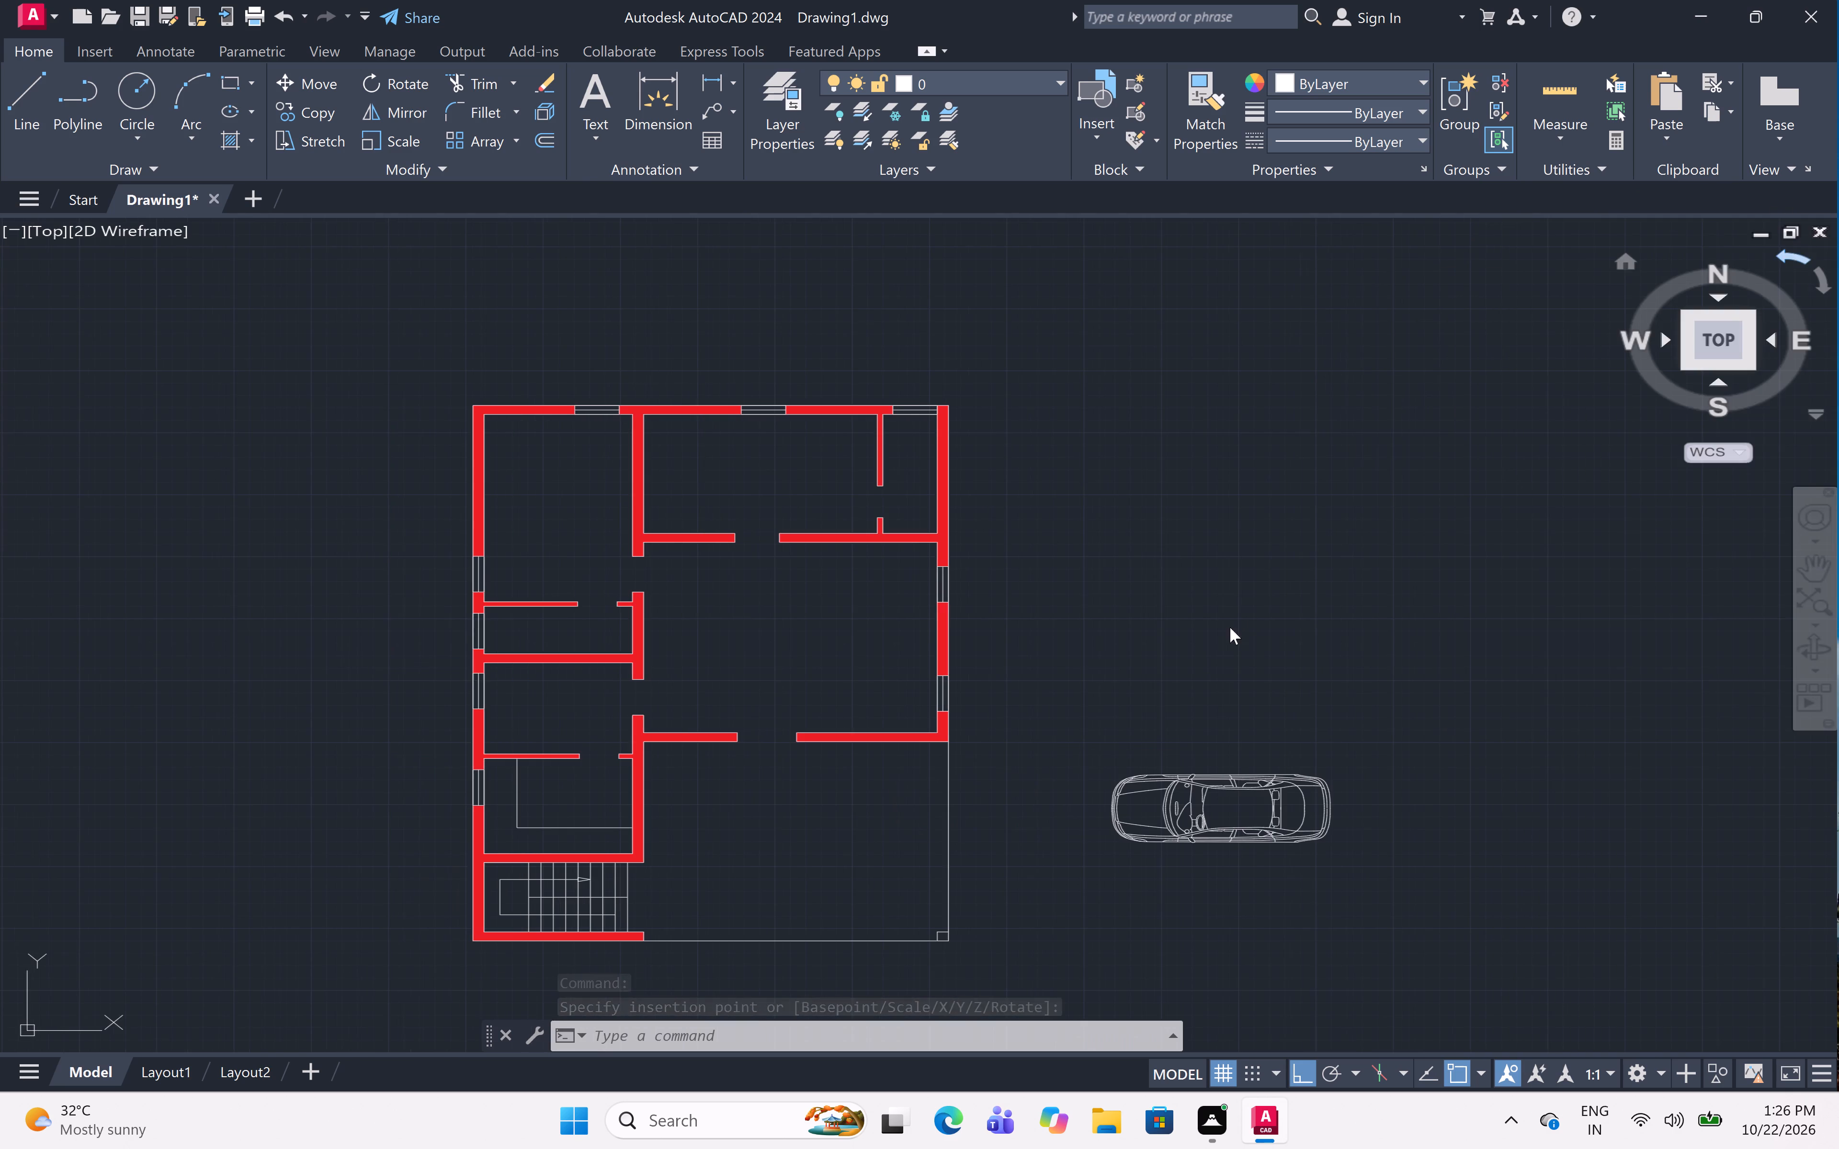
Rotate the car block 90° clockwise so its front faces the top of the plan.
scroll(1162, 804, up, 1)
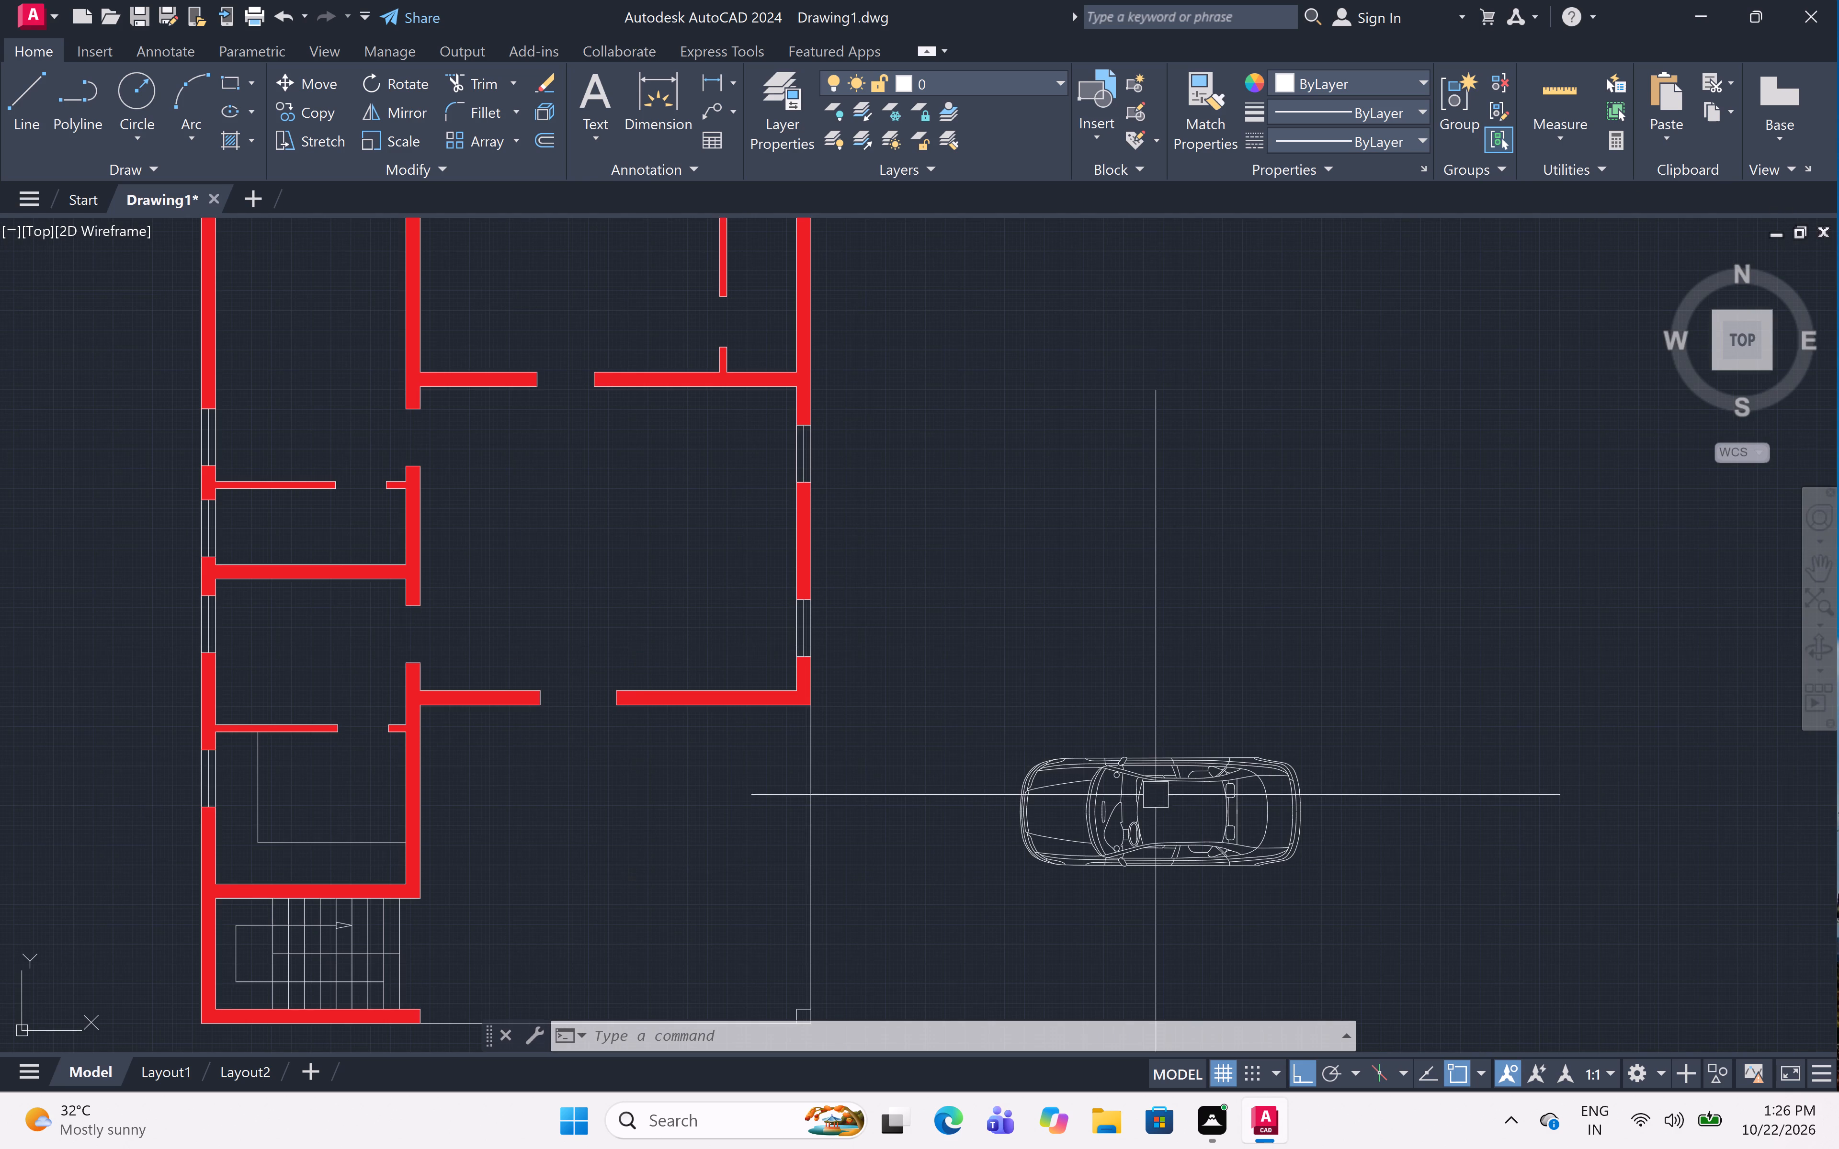
click(1123, 785)
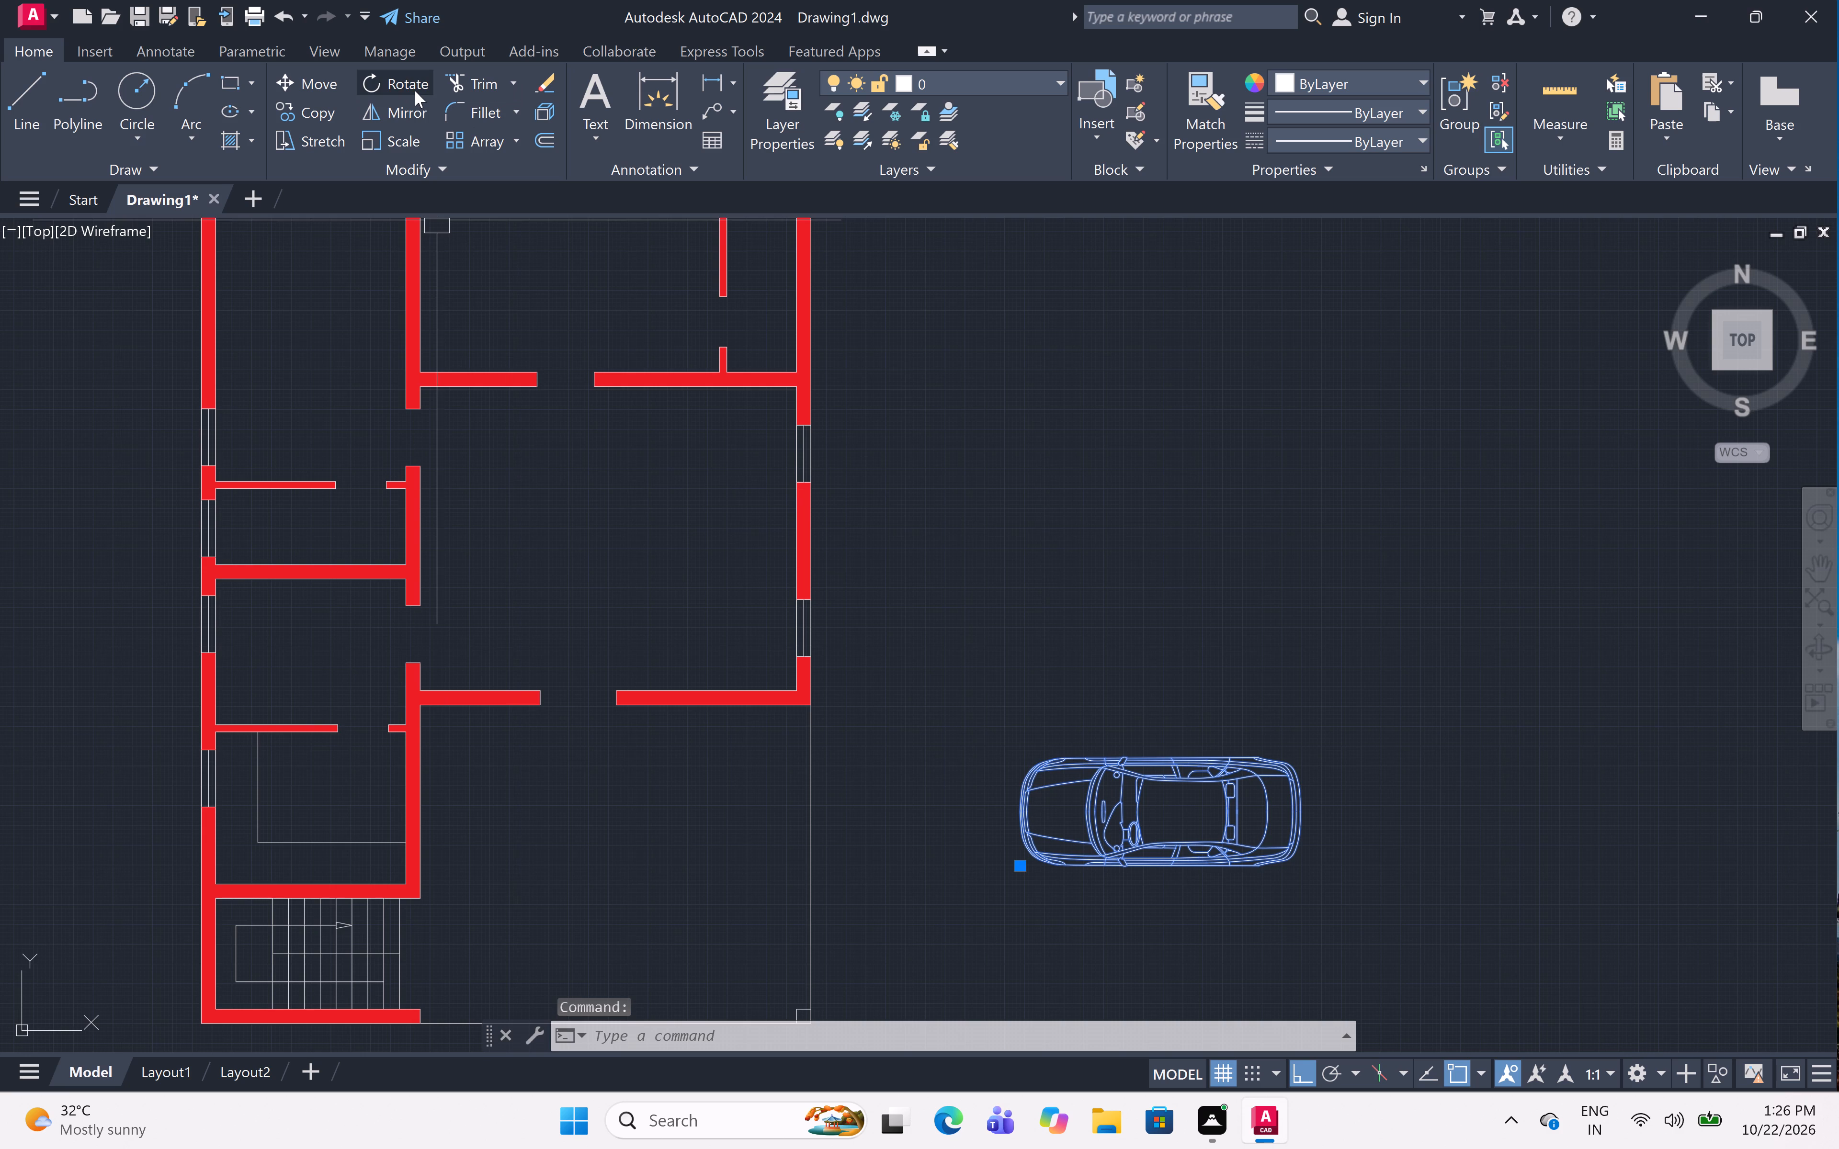
click(415, 90)
click(1086, 826)
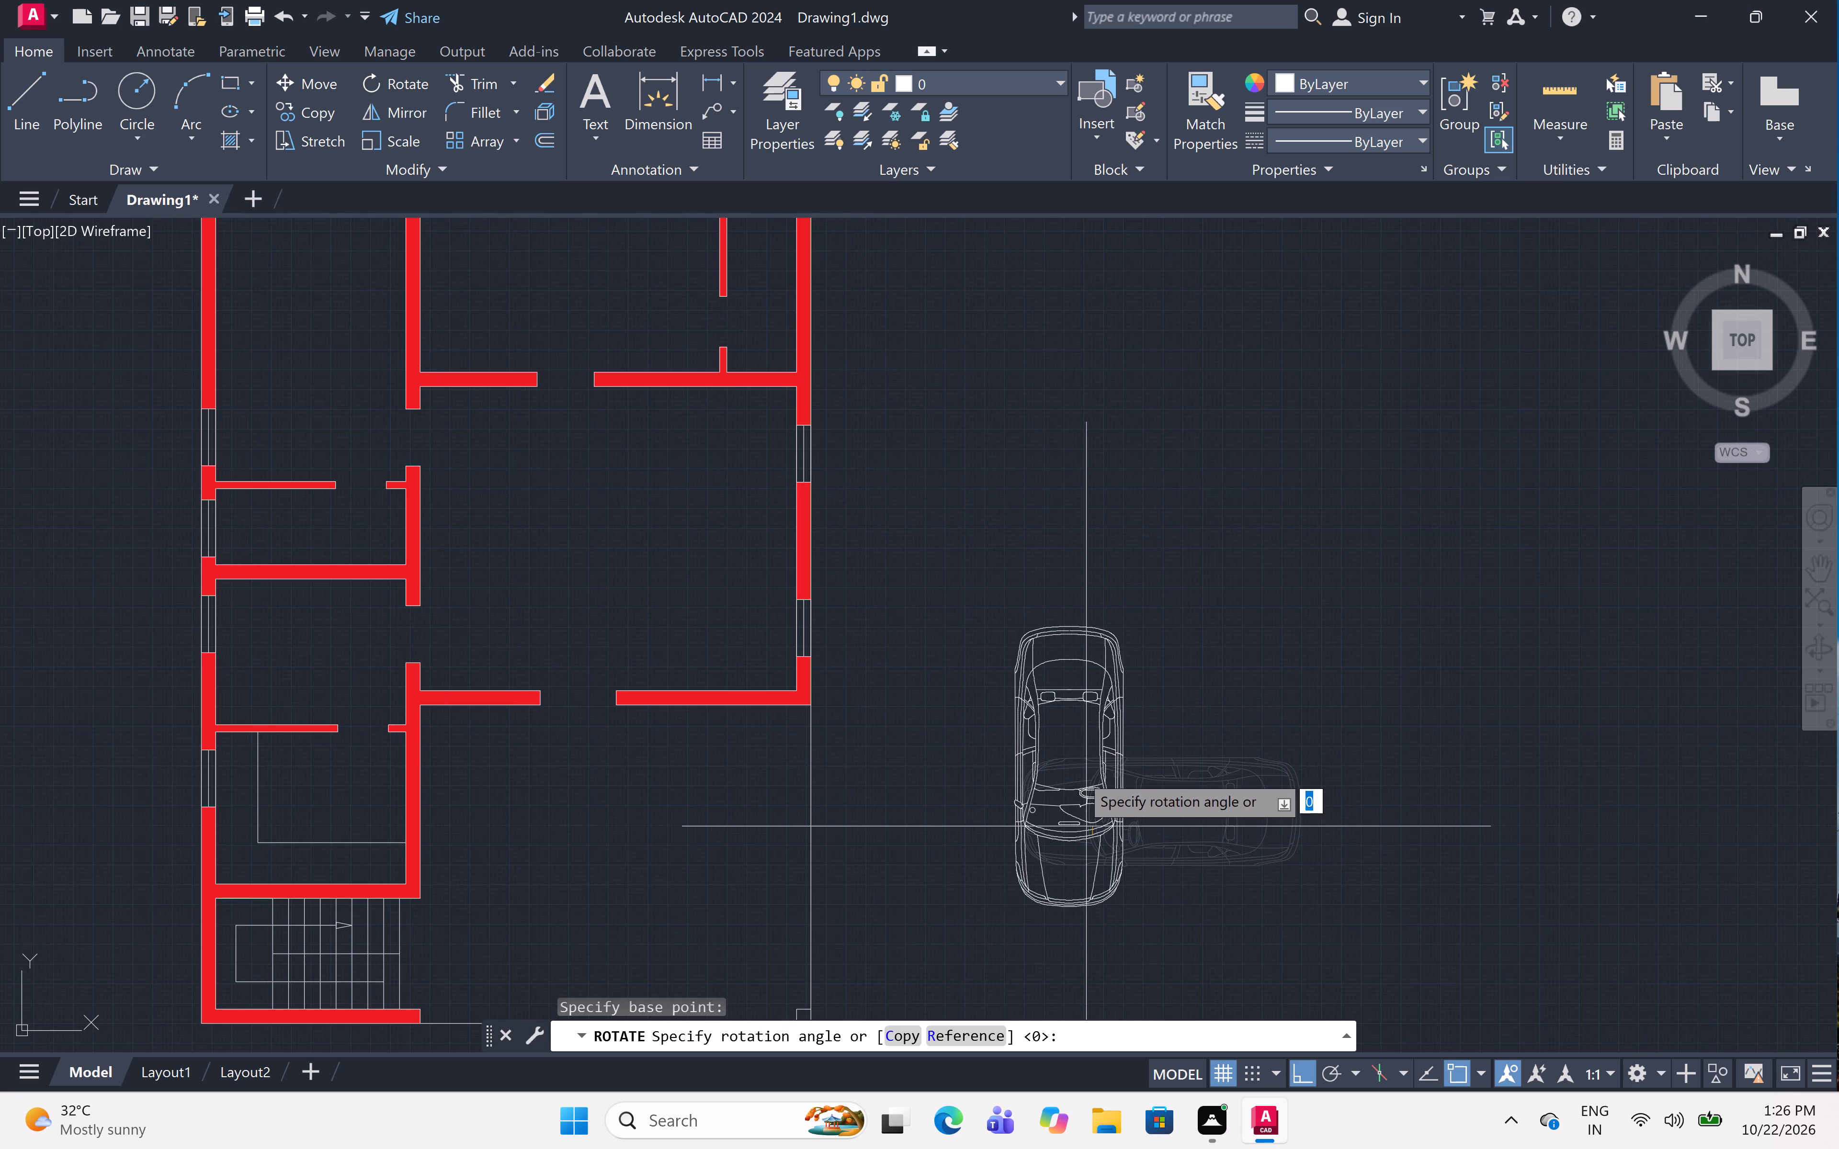
click(988, 943)
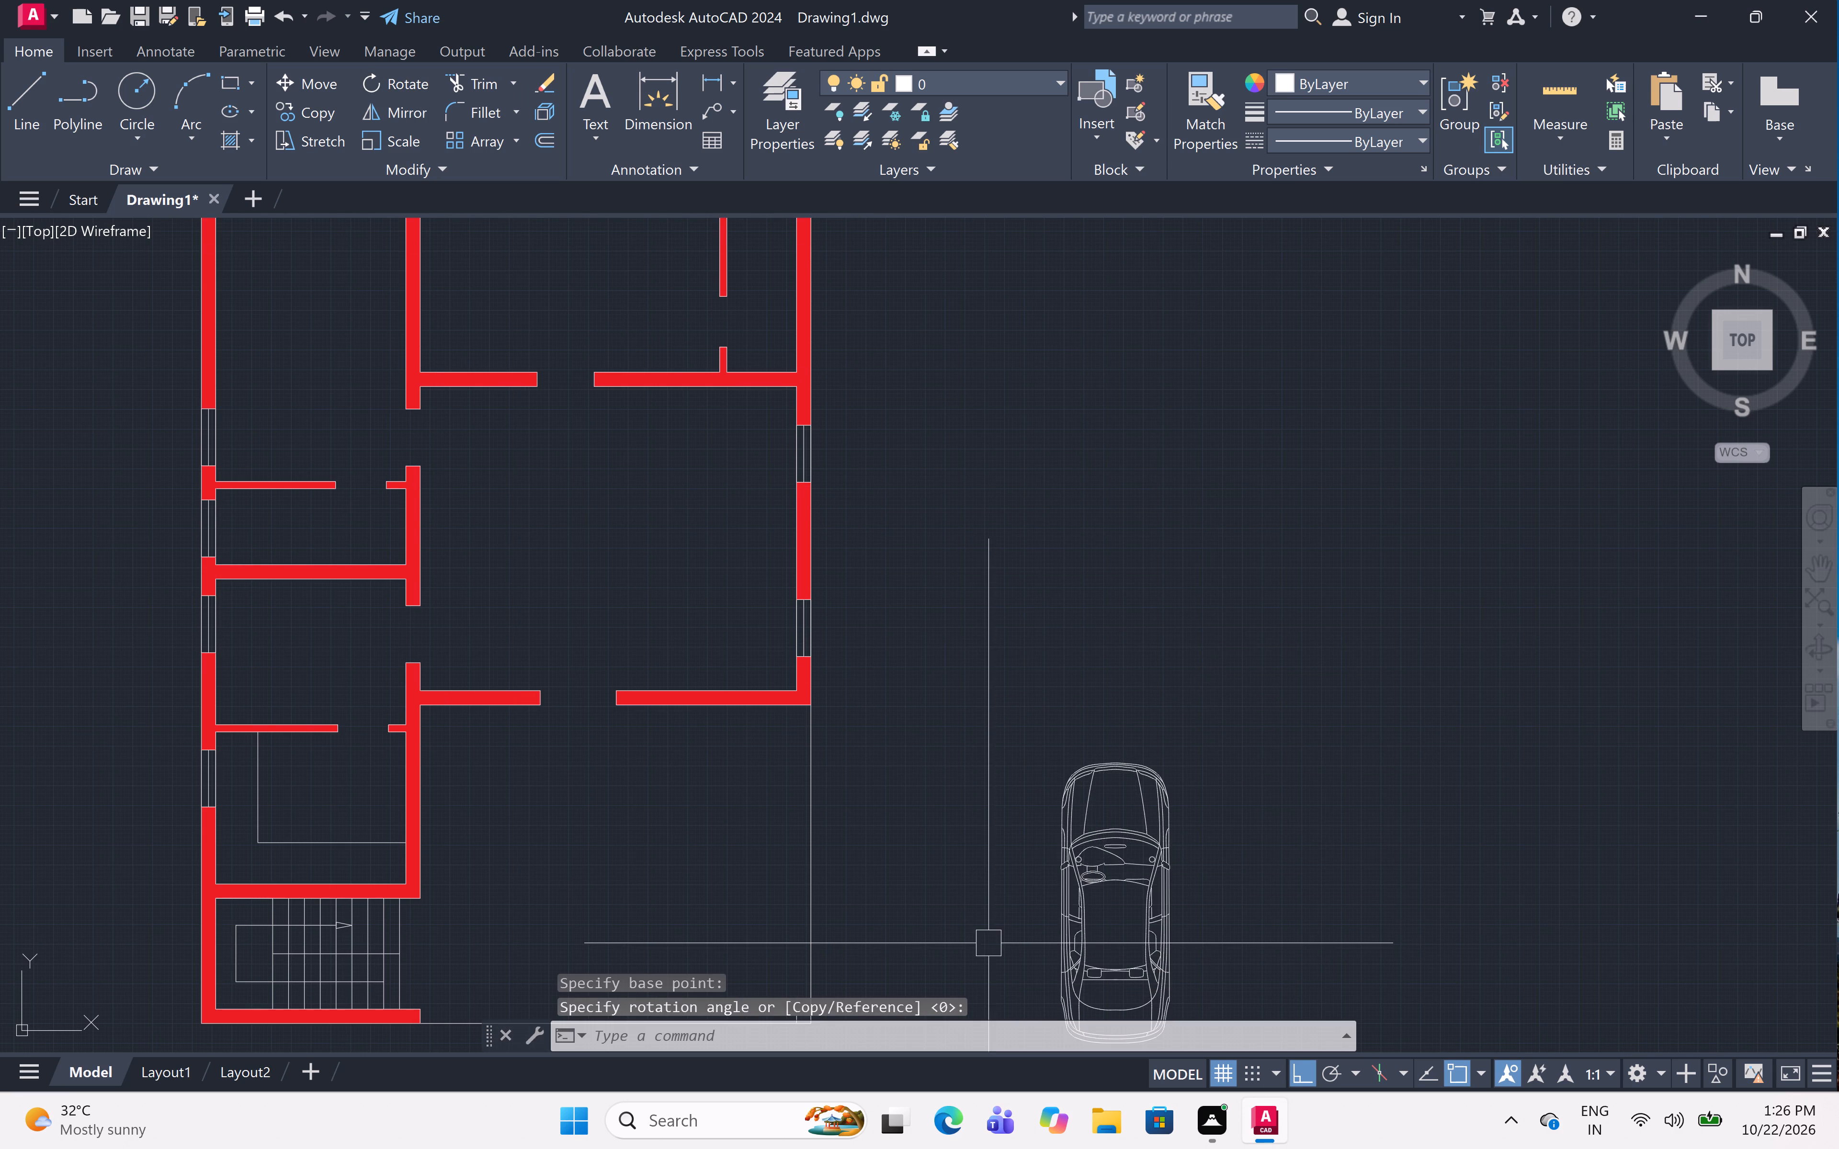
Move the car block straight up so it stands beside the open parking area.
click(1096, 853)
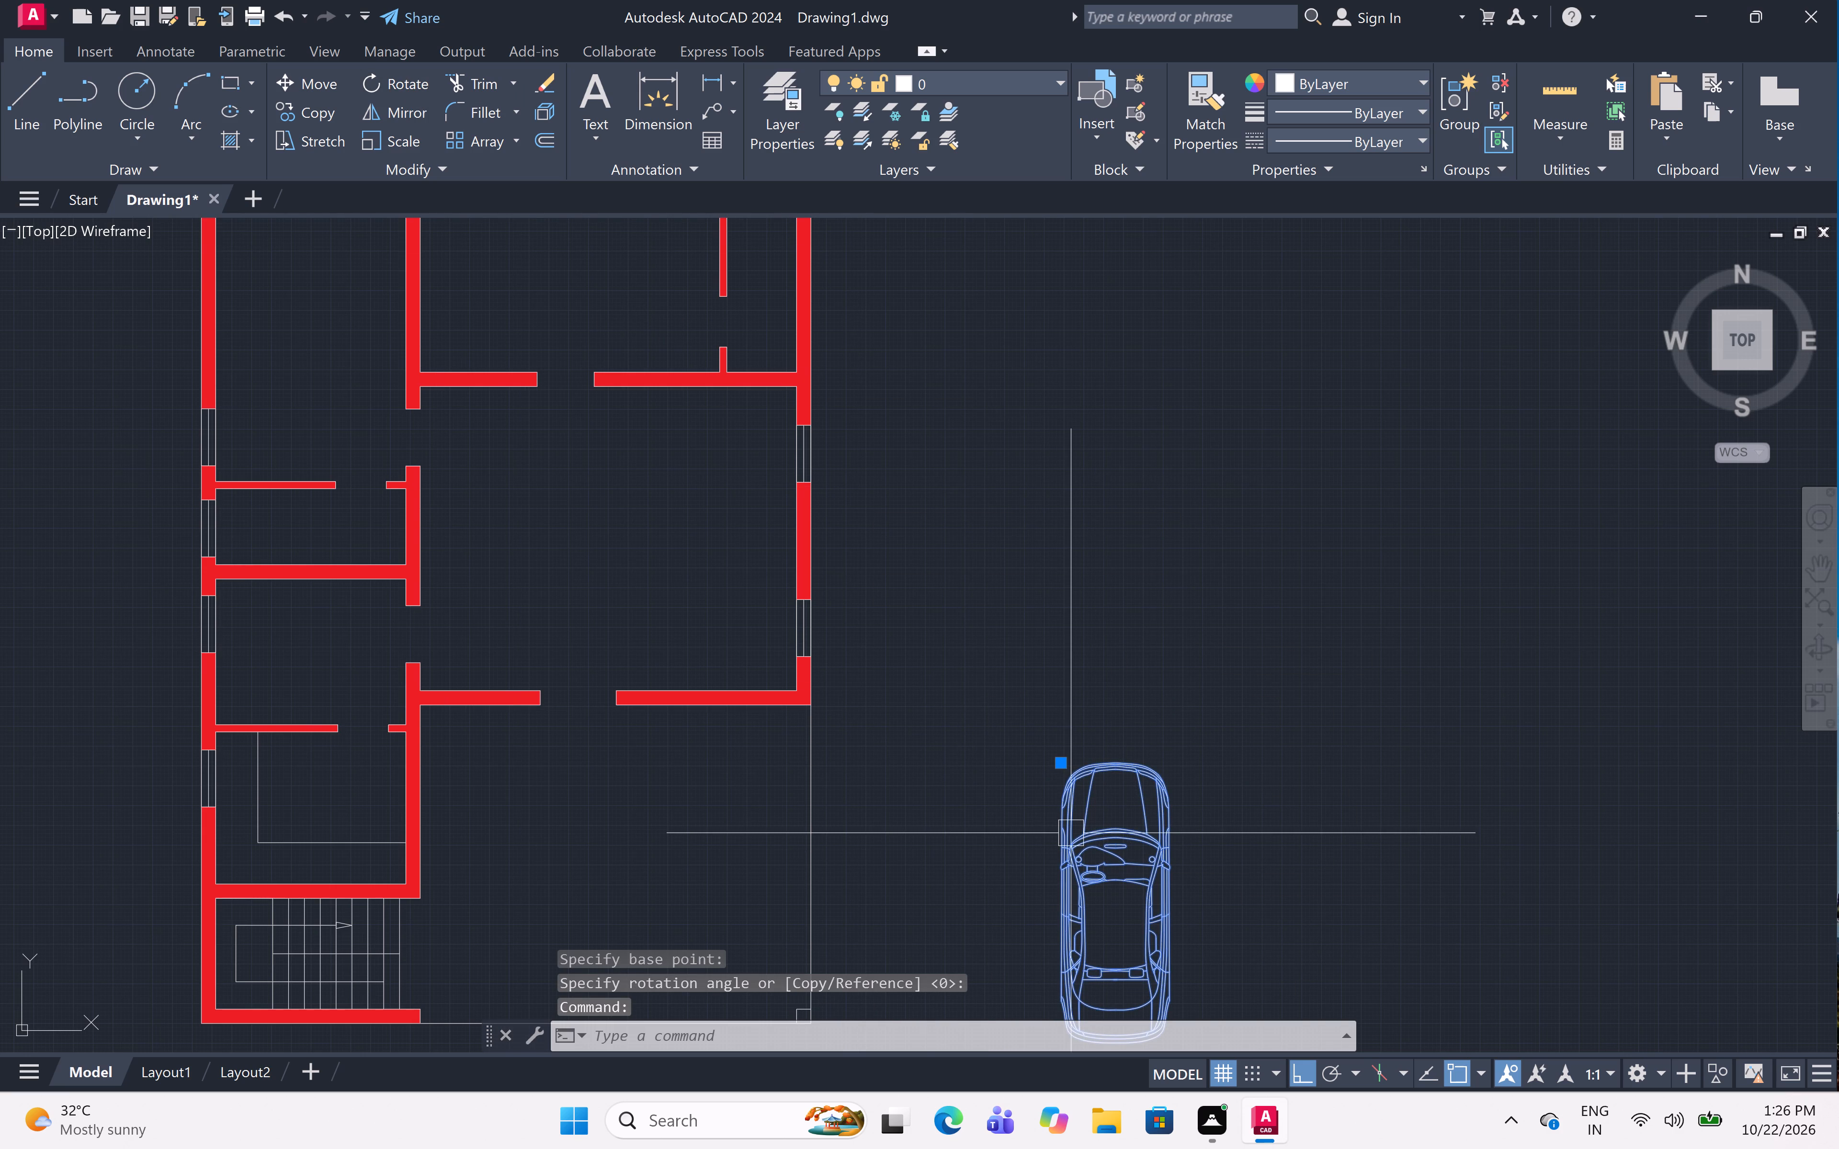
text(m)
key(space)
click(1091, 852)
click(1058, 730)
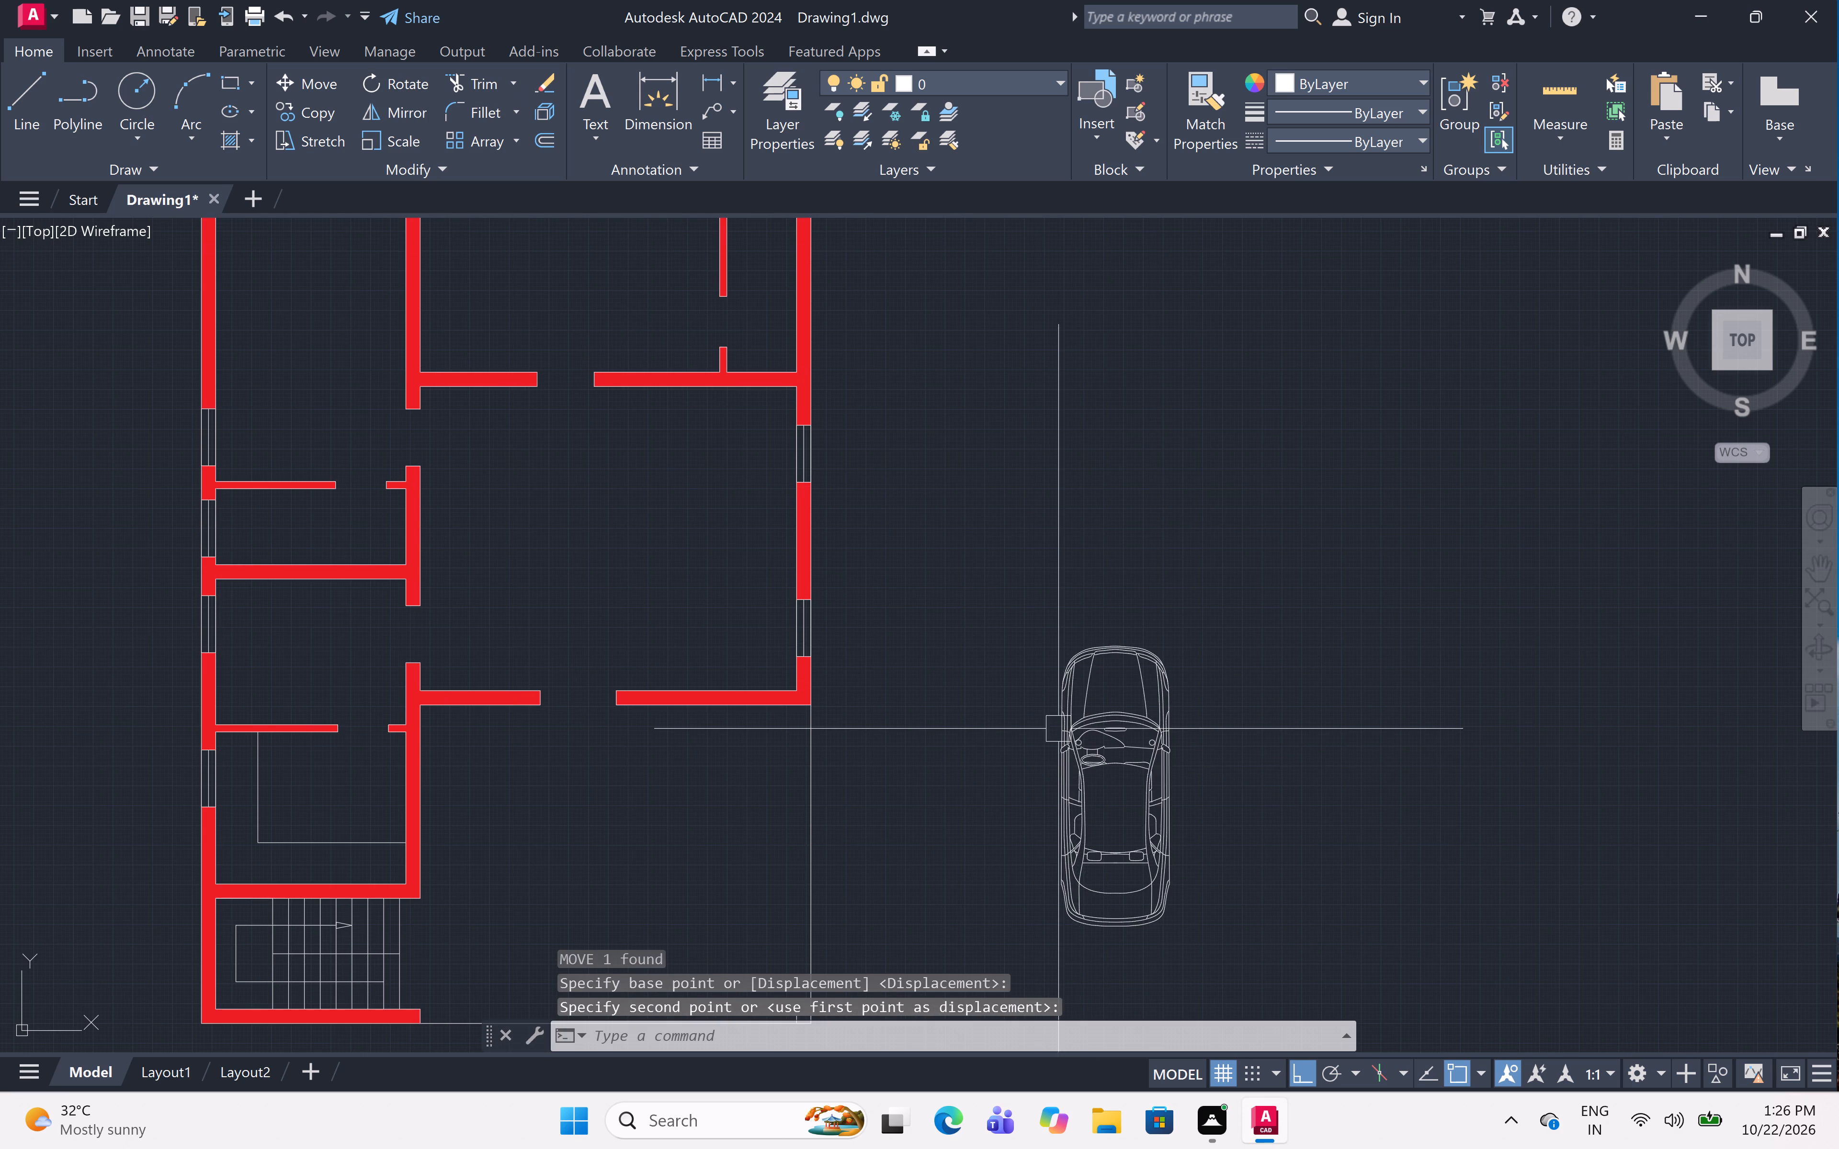
Scale the car block down freehand to a little over half its size.
click(1074, 767)
right_click(1110, 621)
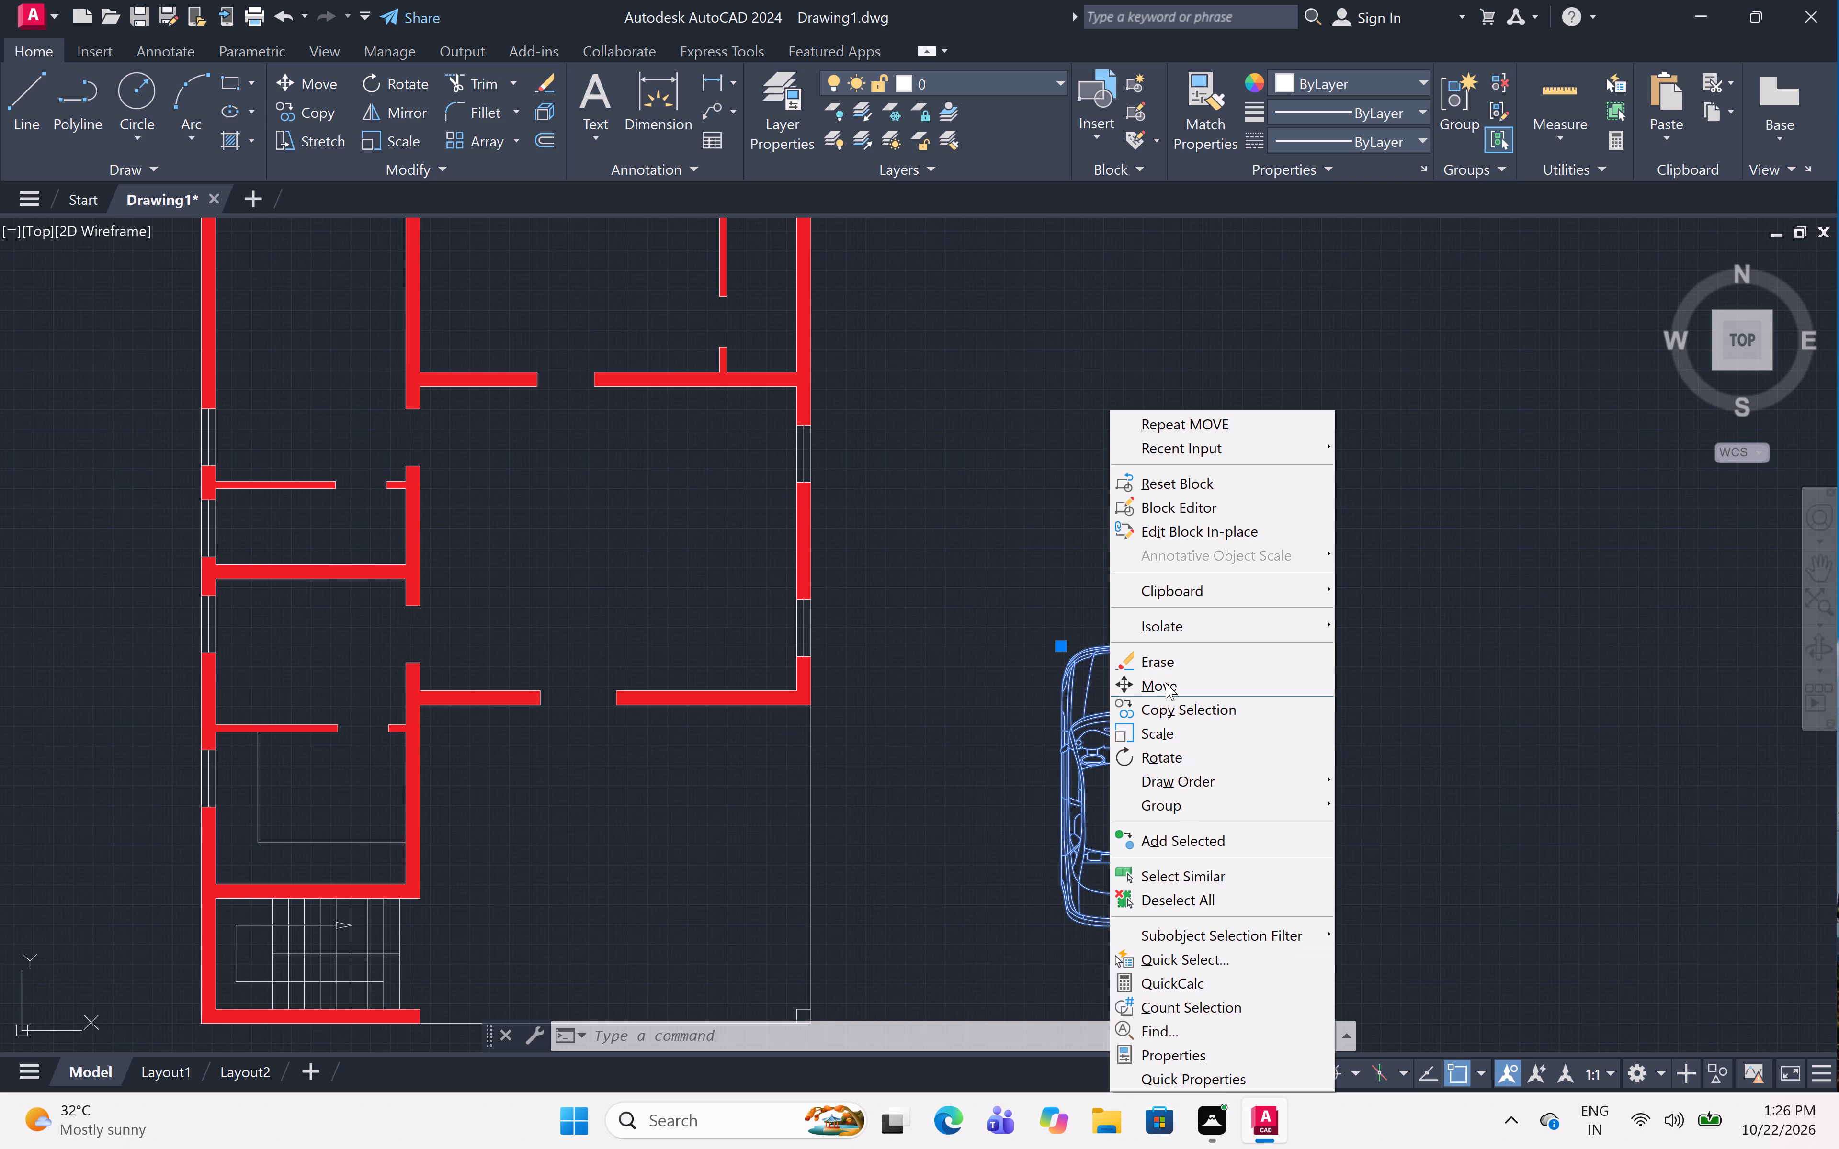
click(403, 137)
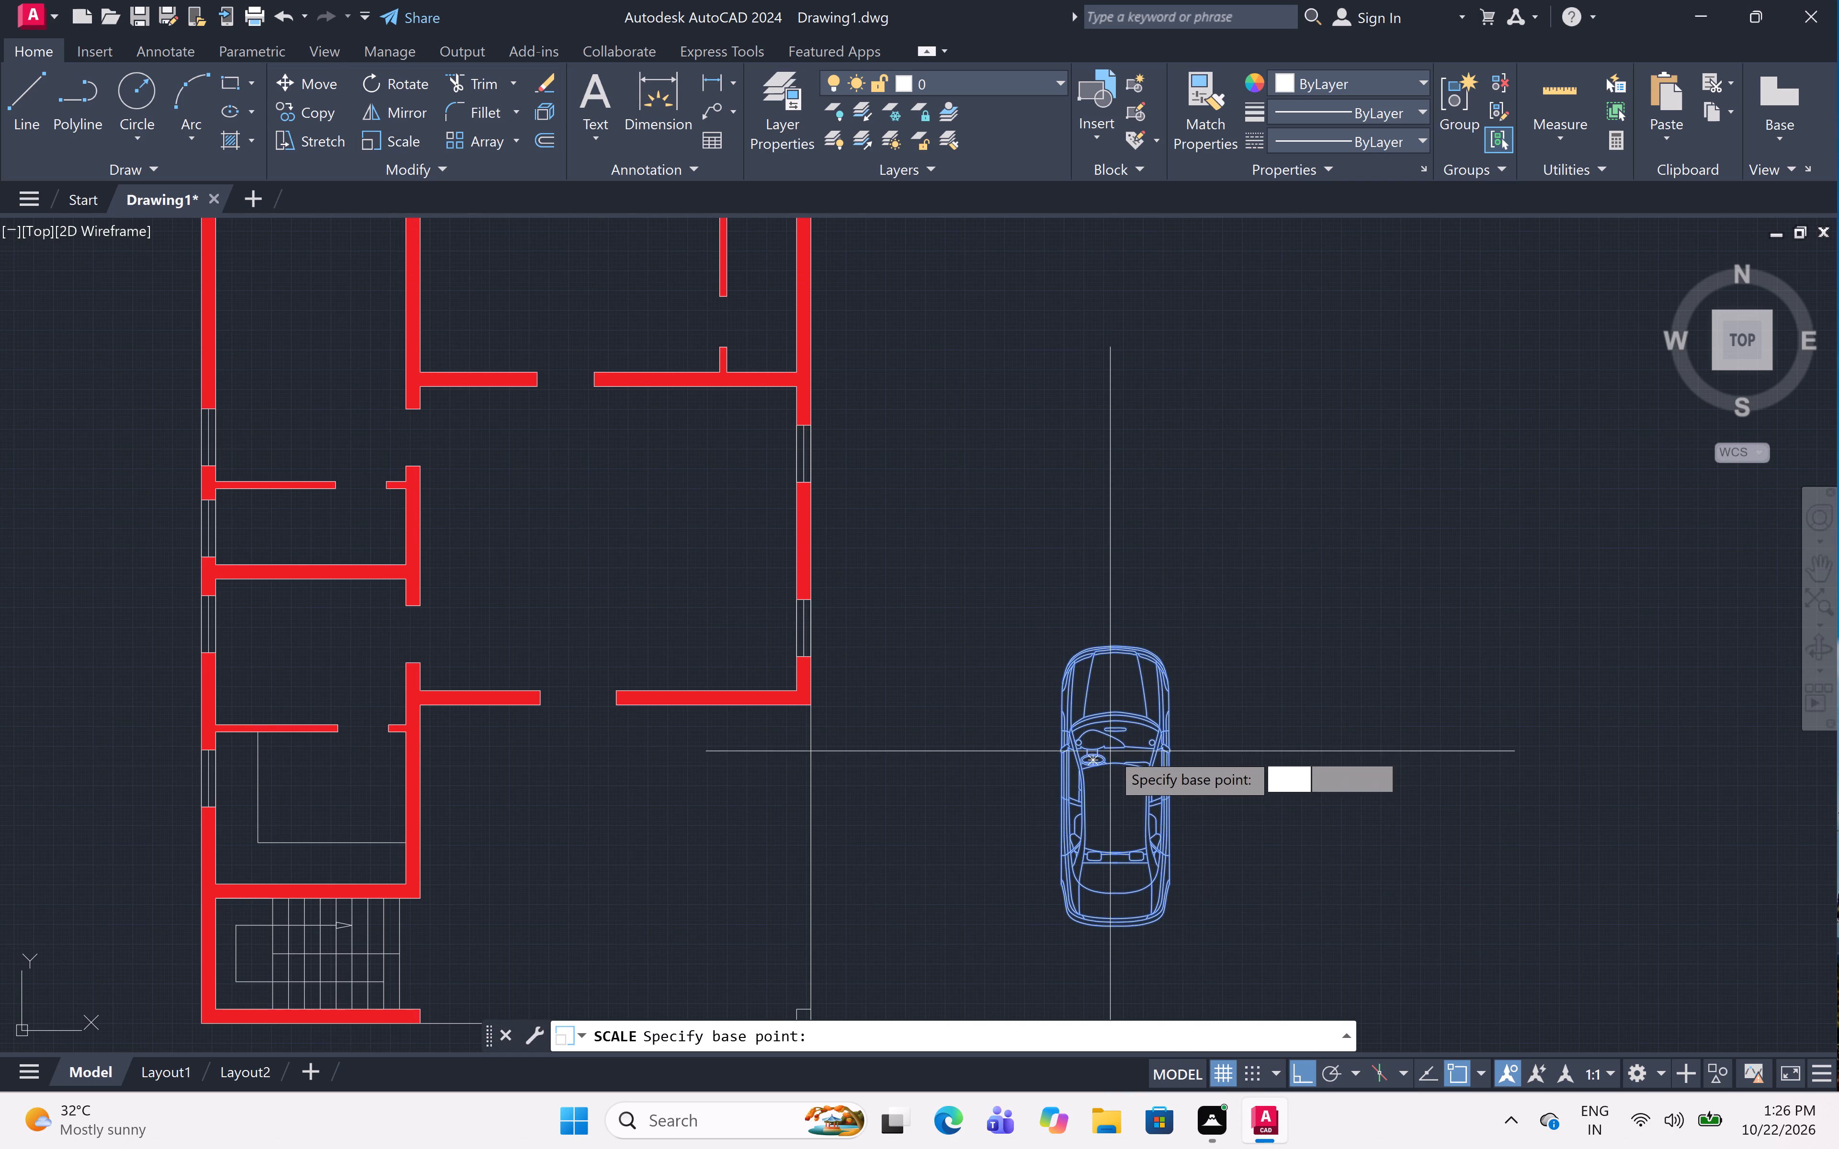
click(1110, 751)
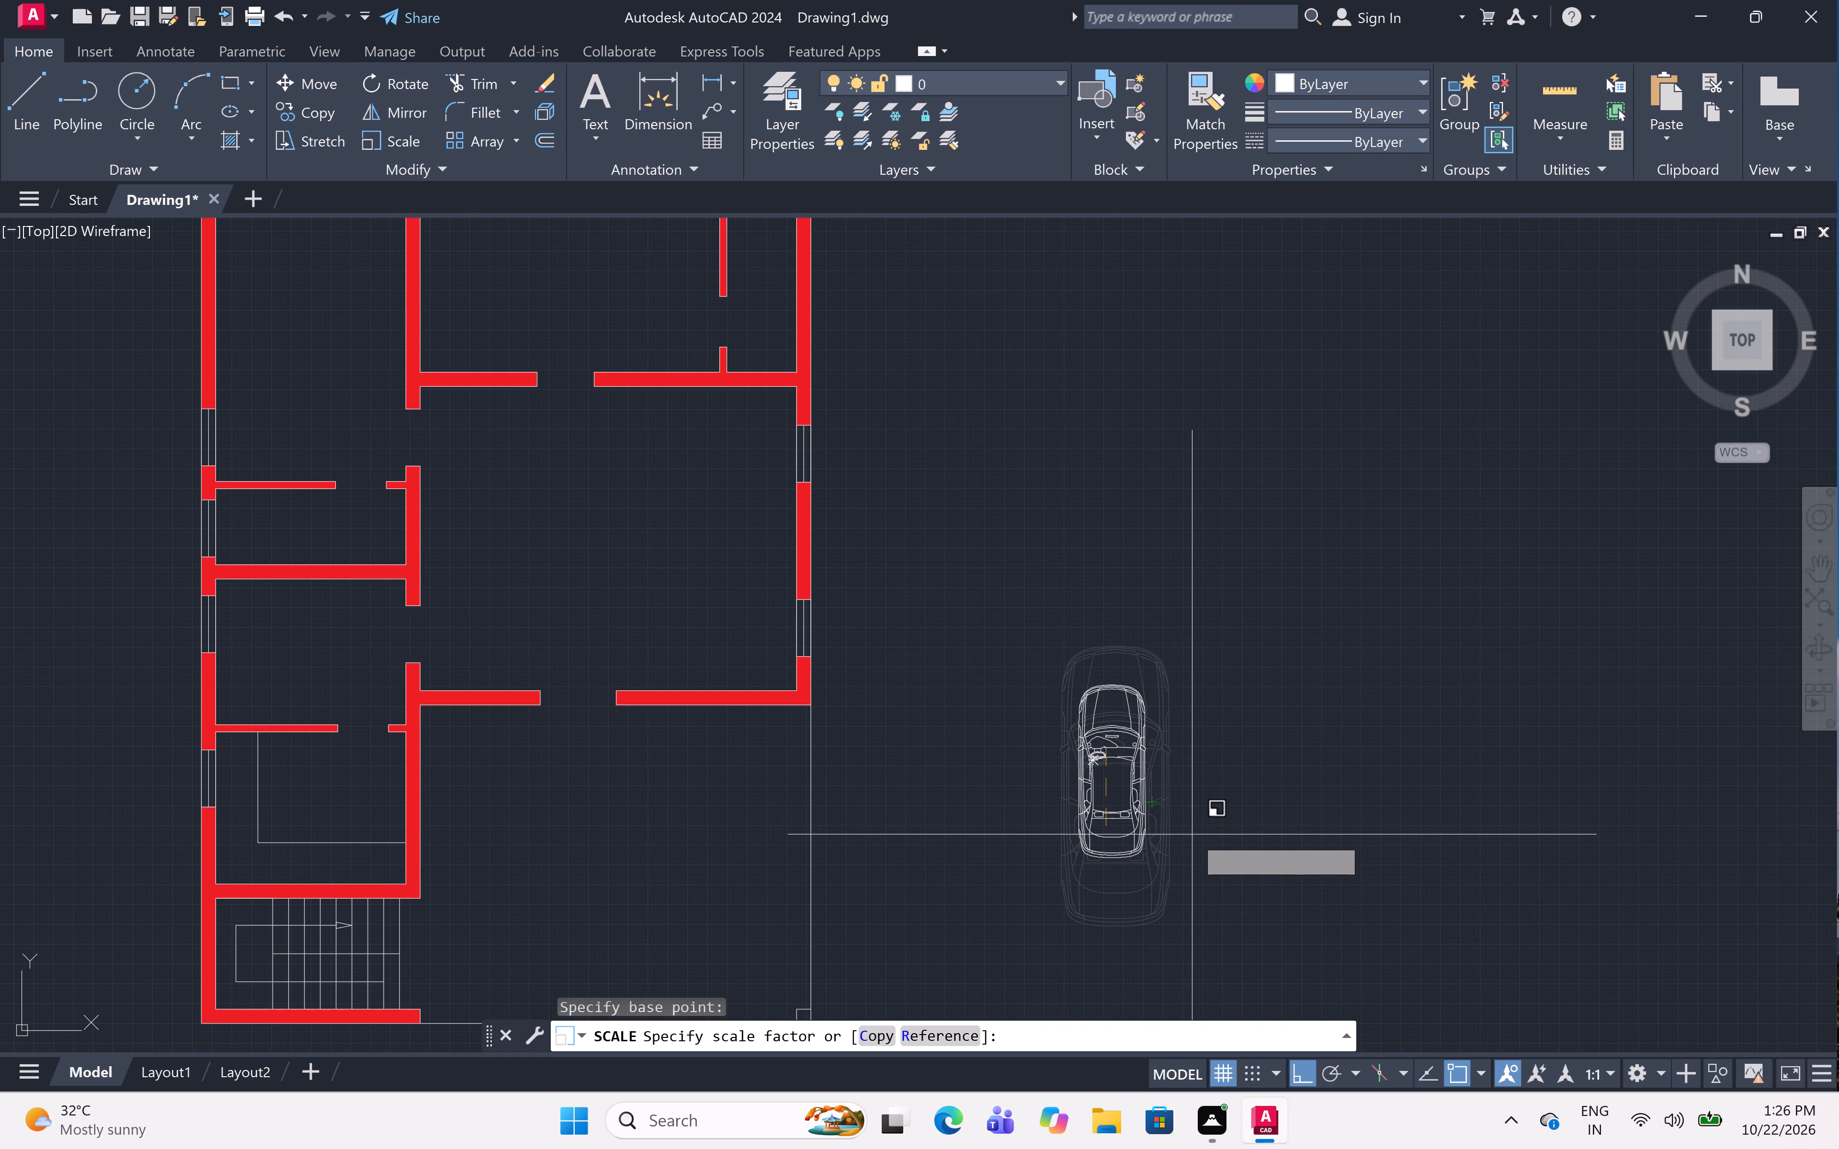
click(1190, 828)
Move the car block with Ortho off into the open parking area below the hall, near its right side.
click(1114, 796)
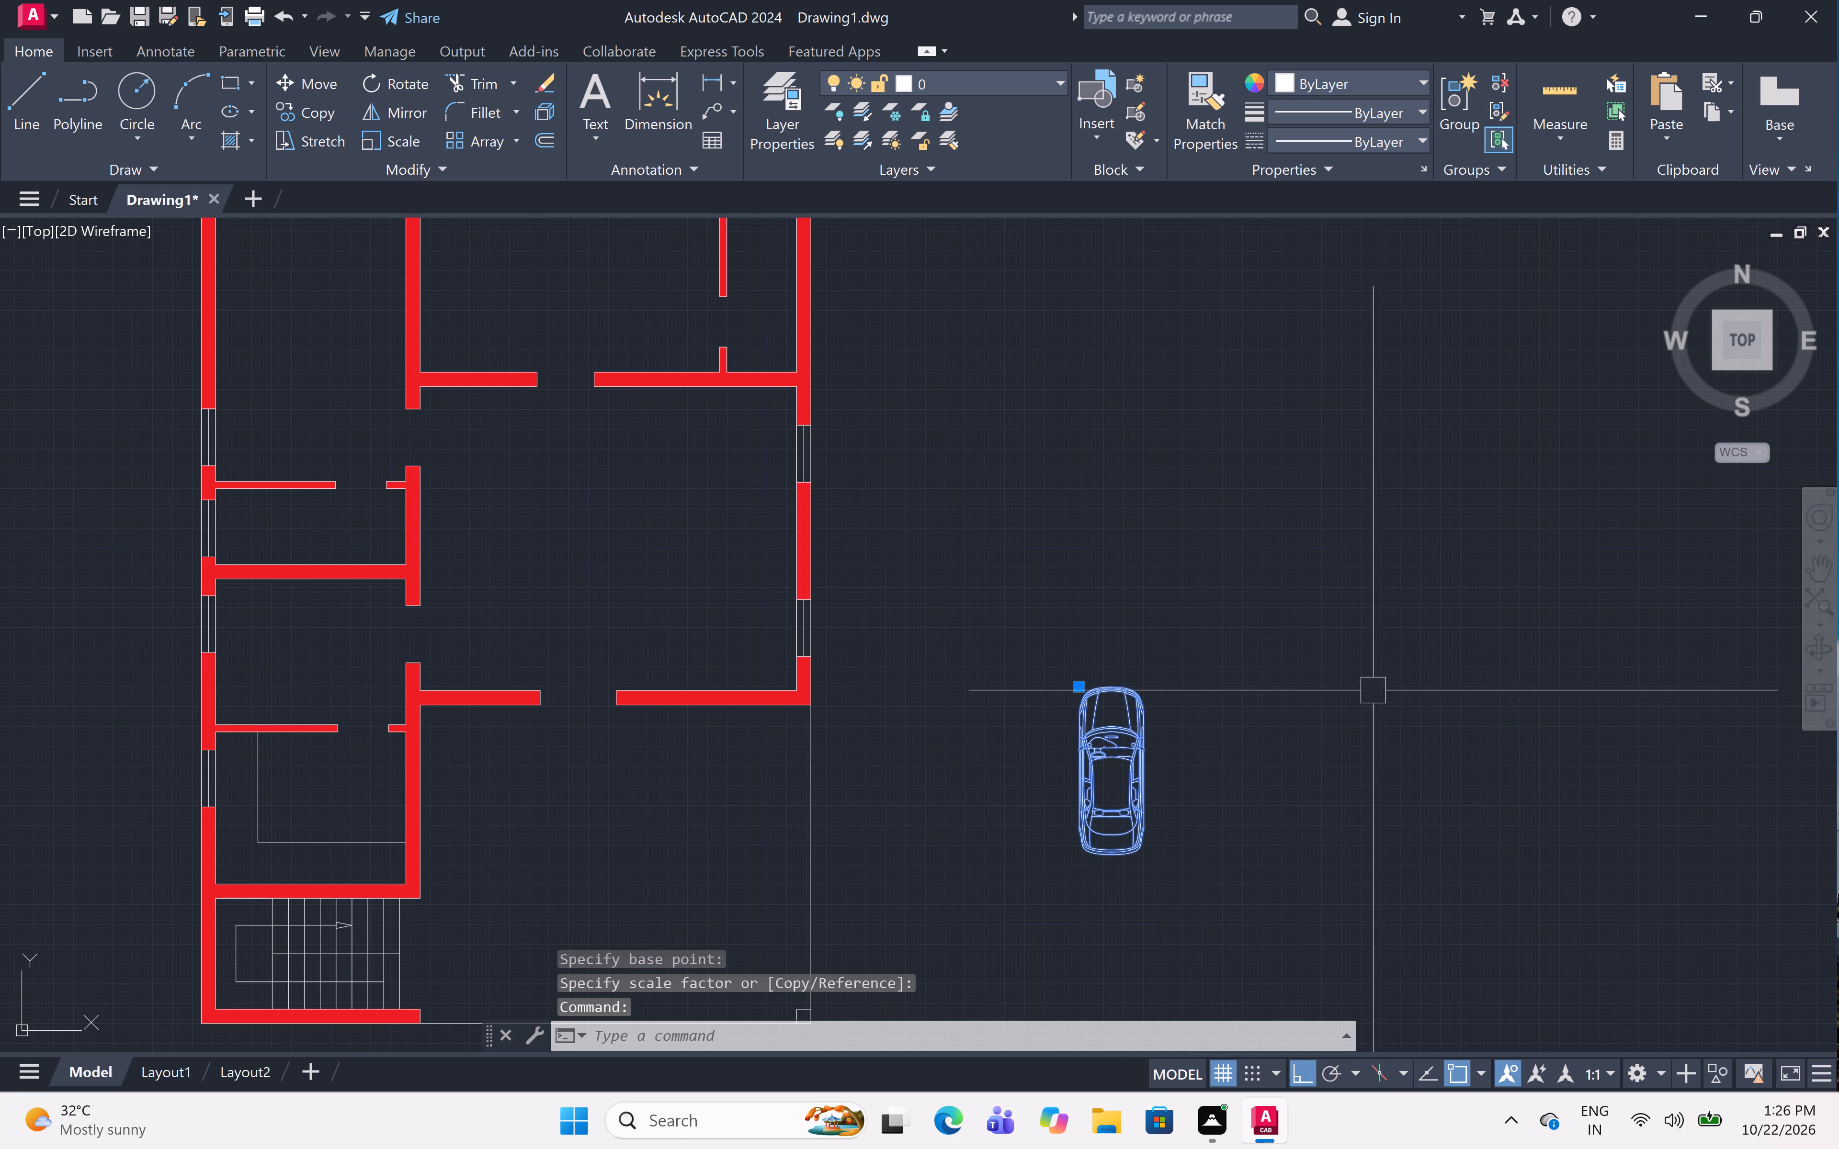
scroll(1304, 702, down, 1)
middle_drag(1304, 702, 1279, 652)
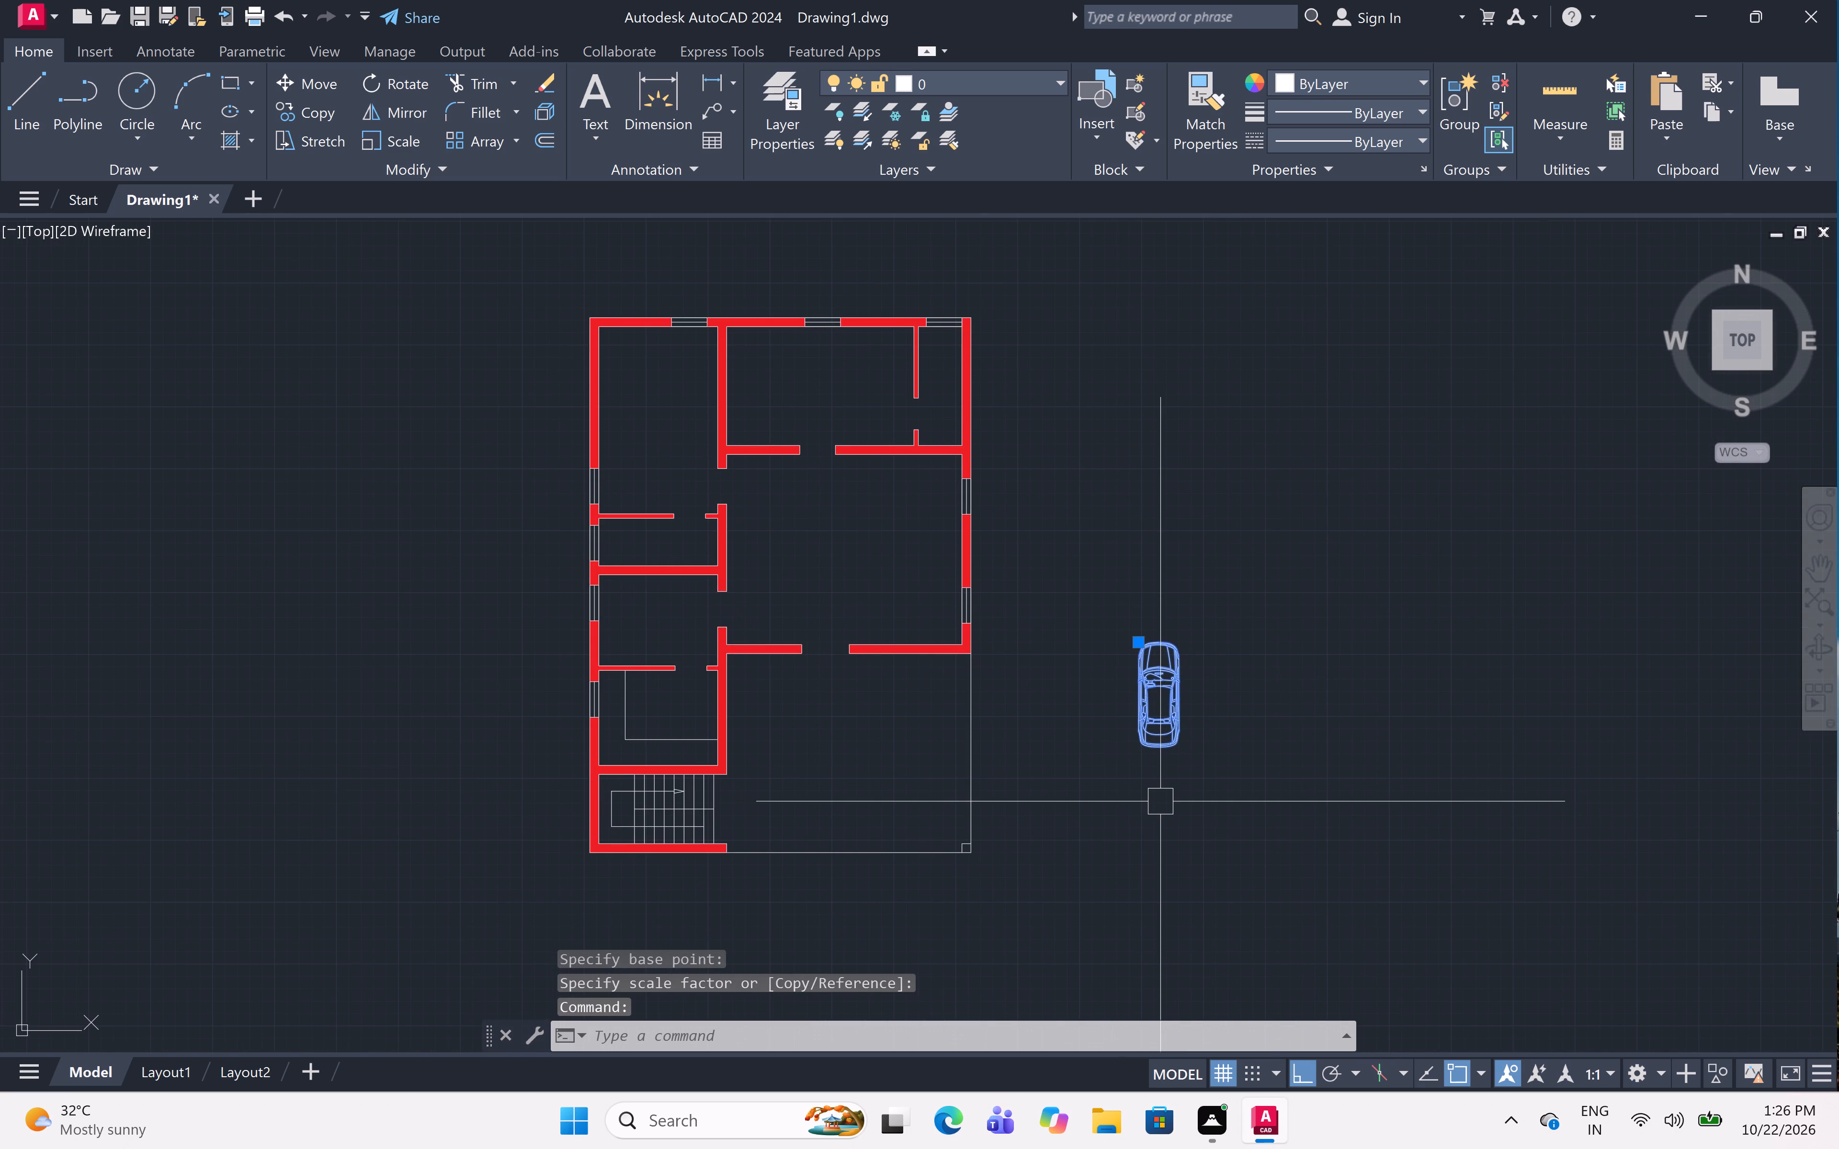
text(m)
key(space)
click(1147, 699)
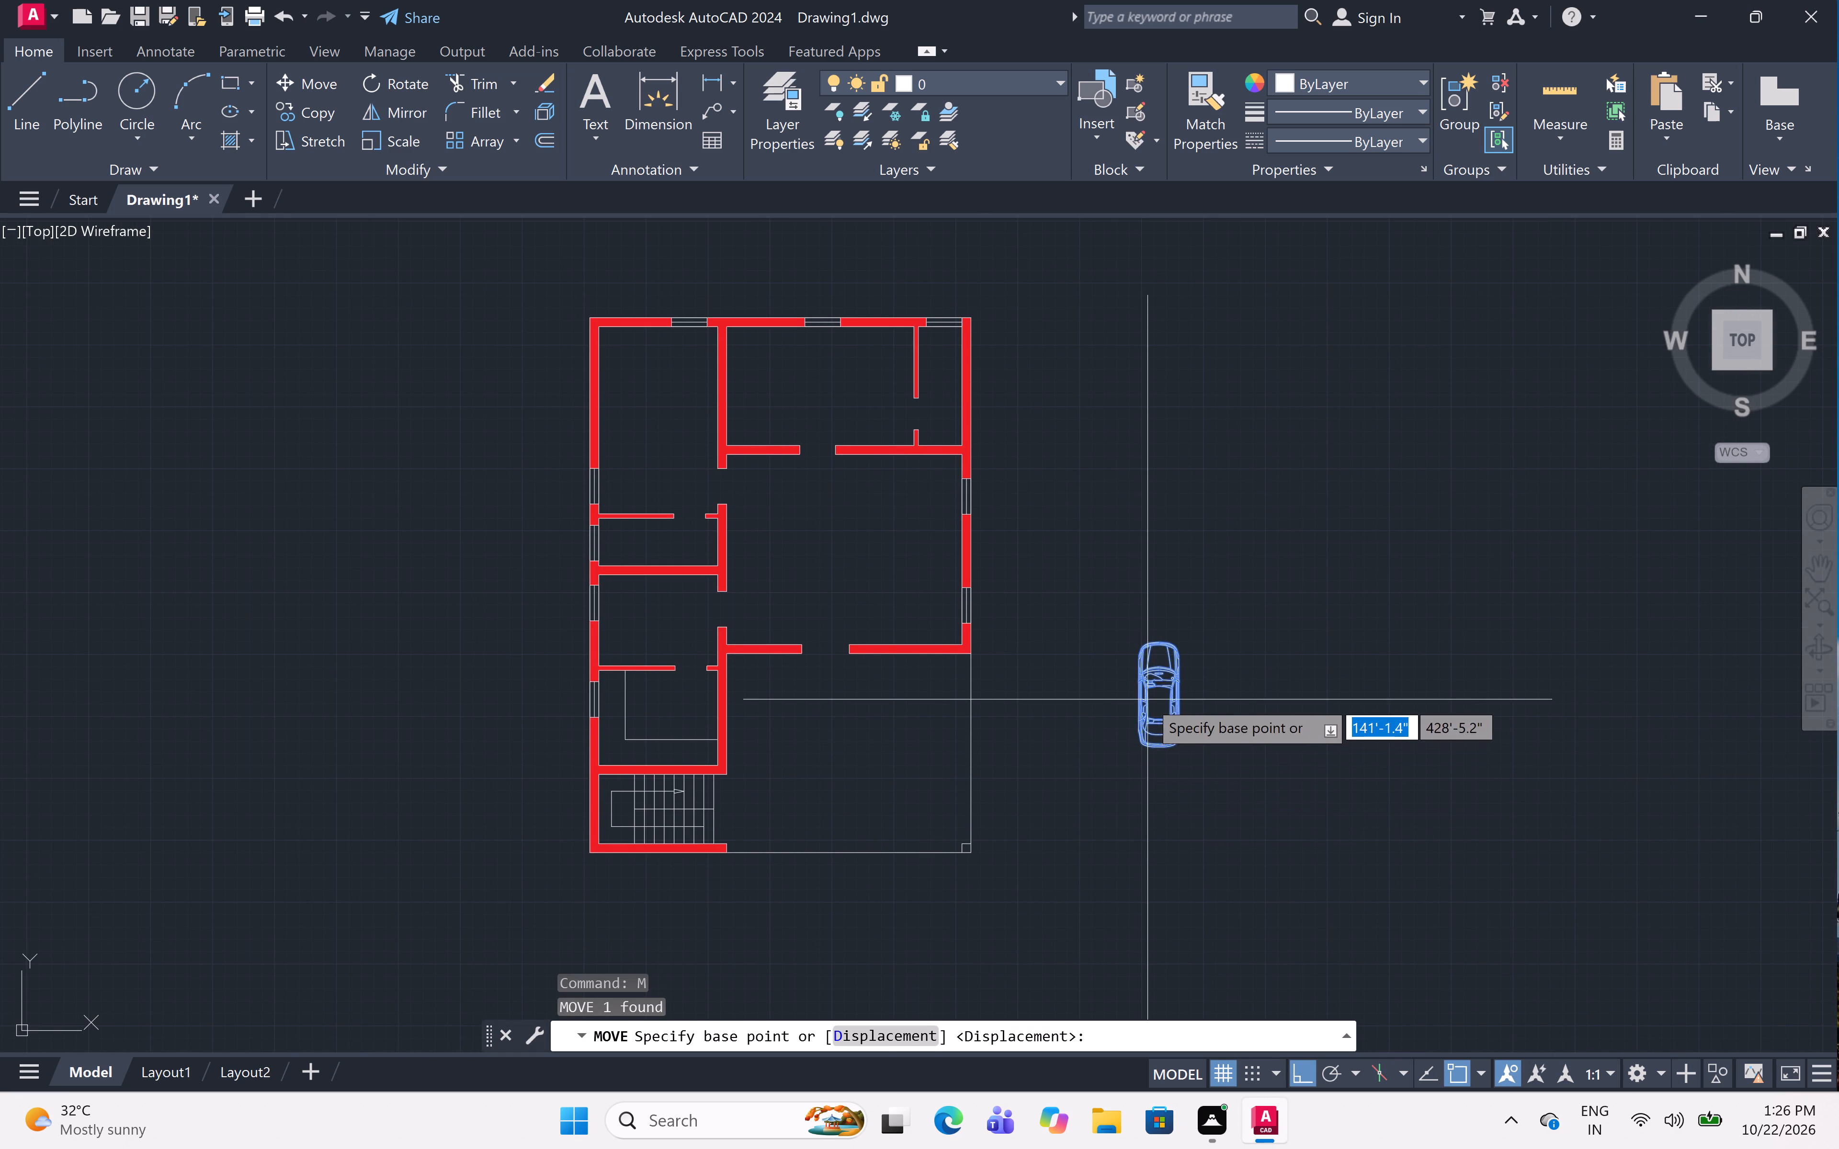
key(F8)
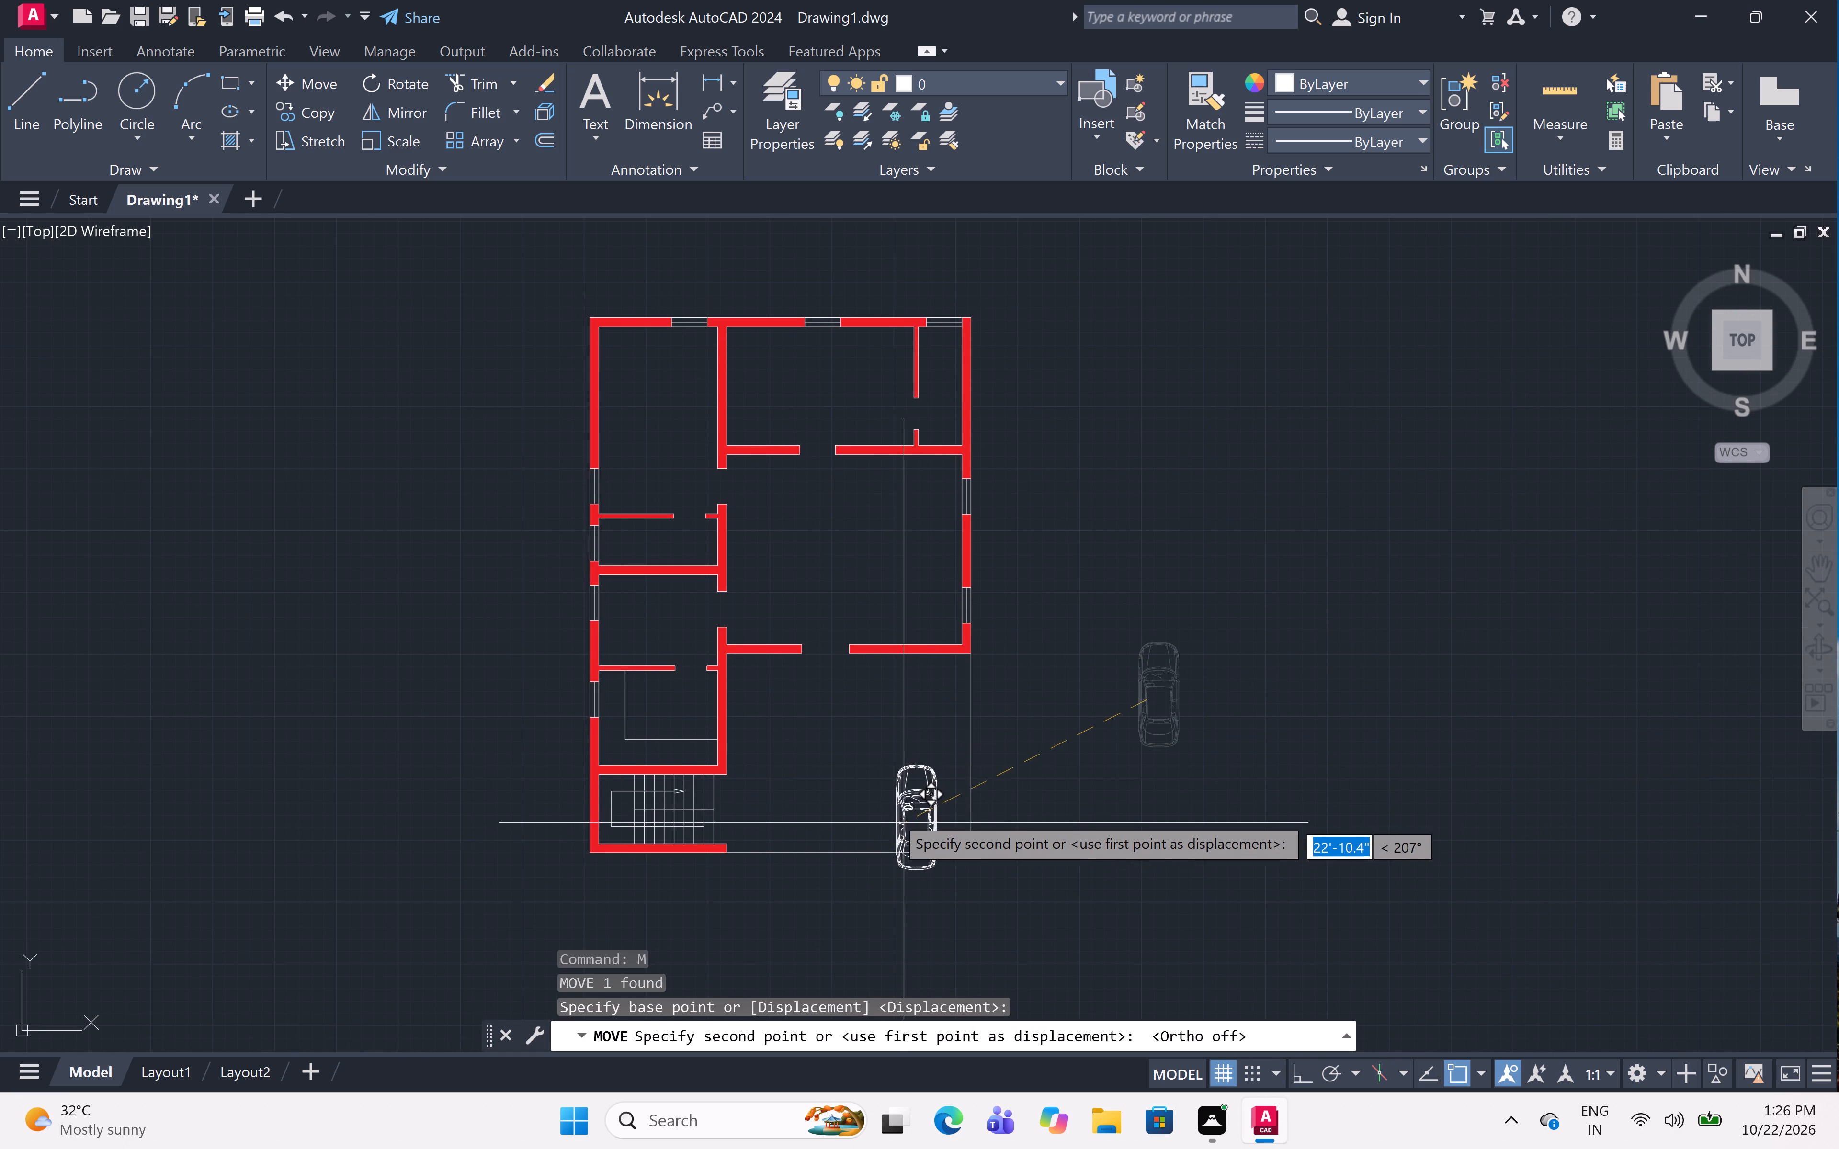
scroll(881, 764, up, 2)
double_click(865, 762)
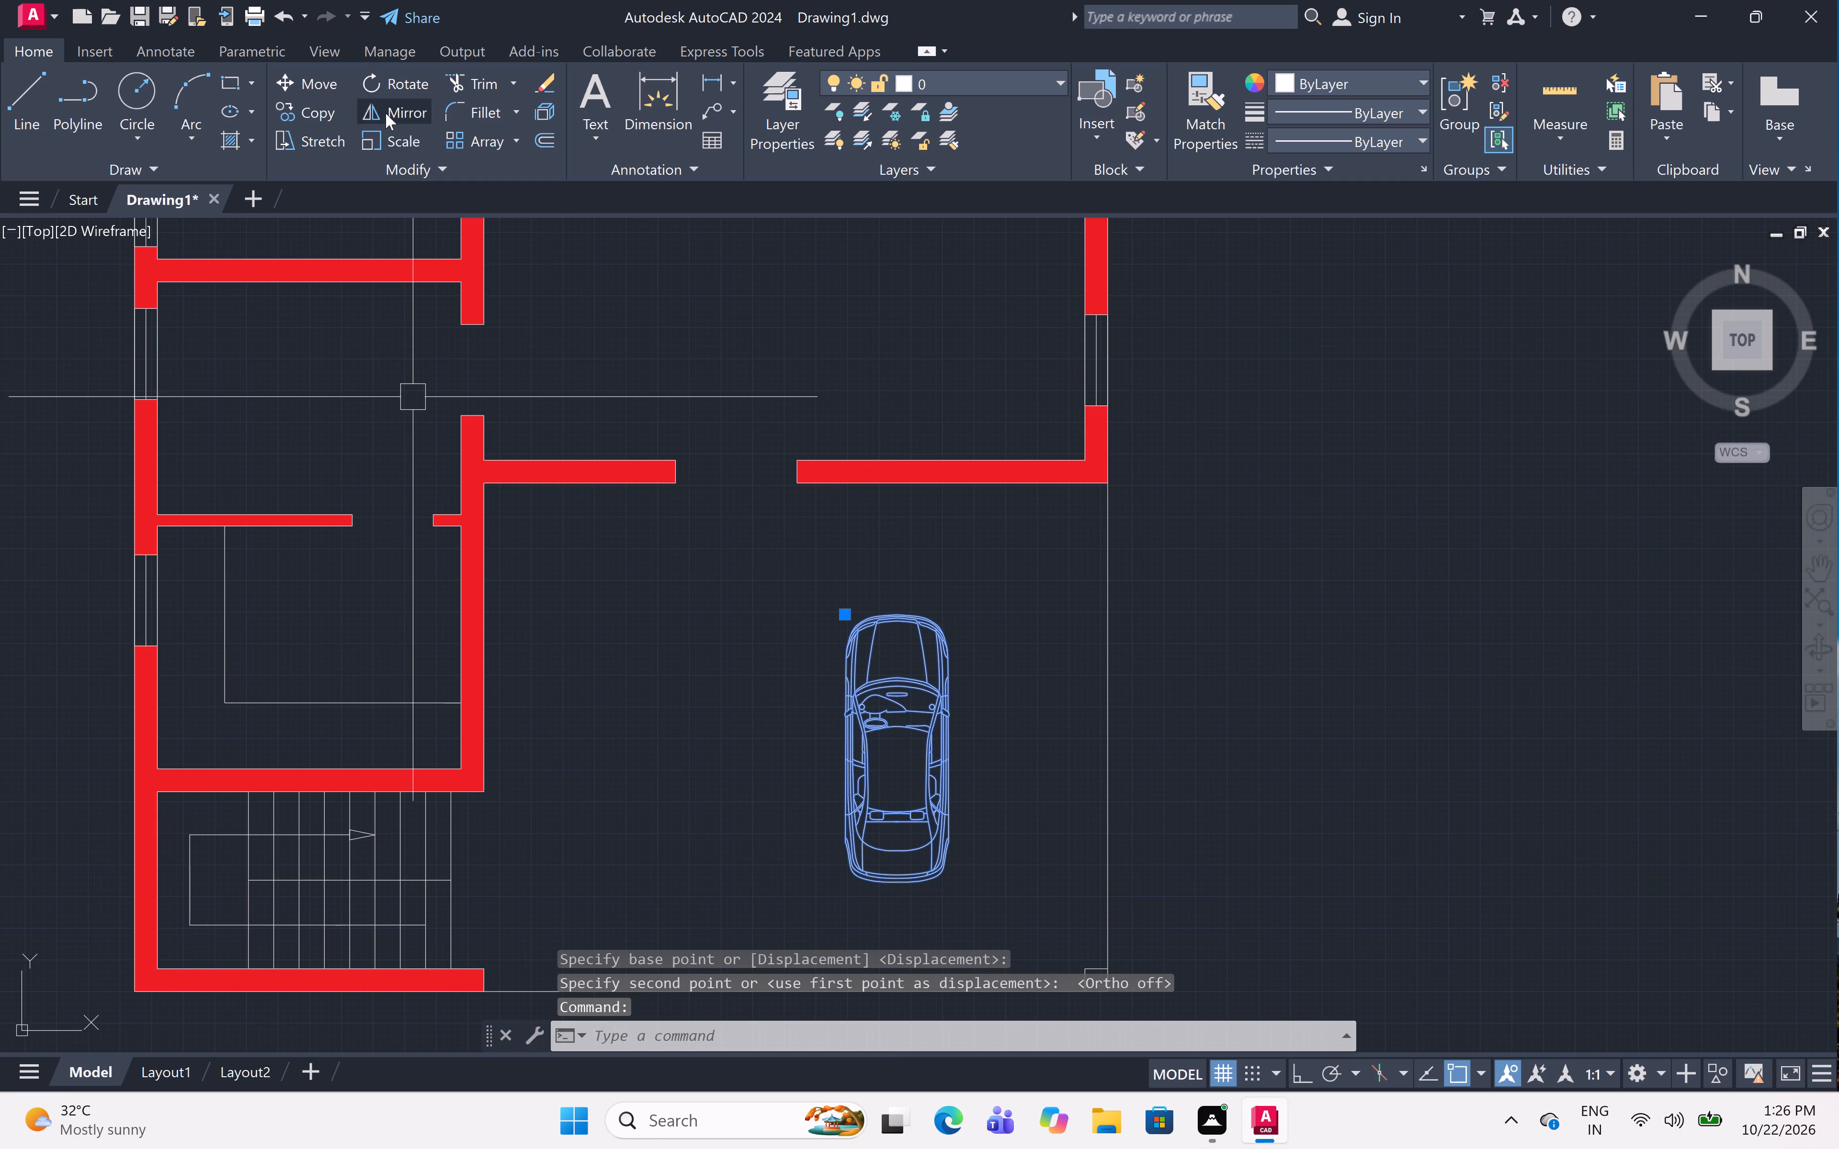
Scale the car block in the parking area up slightly, by about a quarter, from a base point on the car.
click(390, 140)
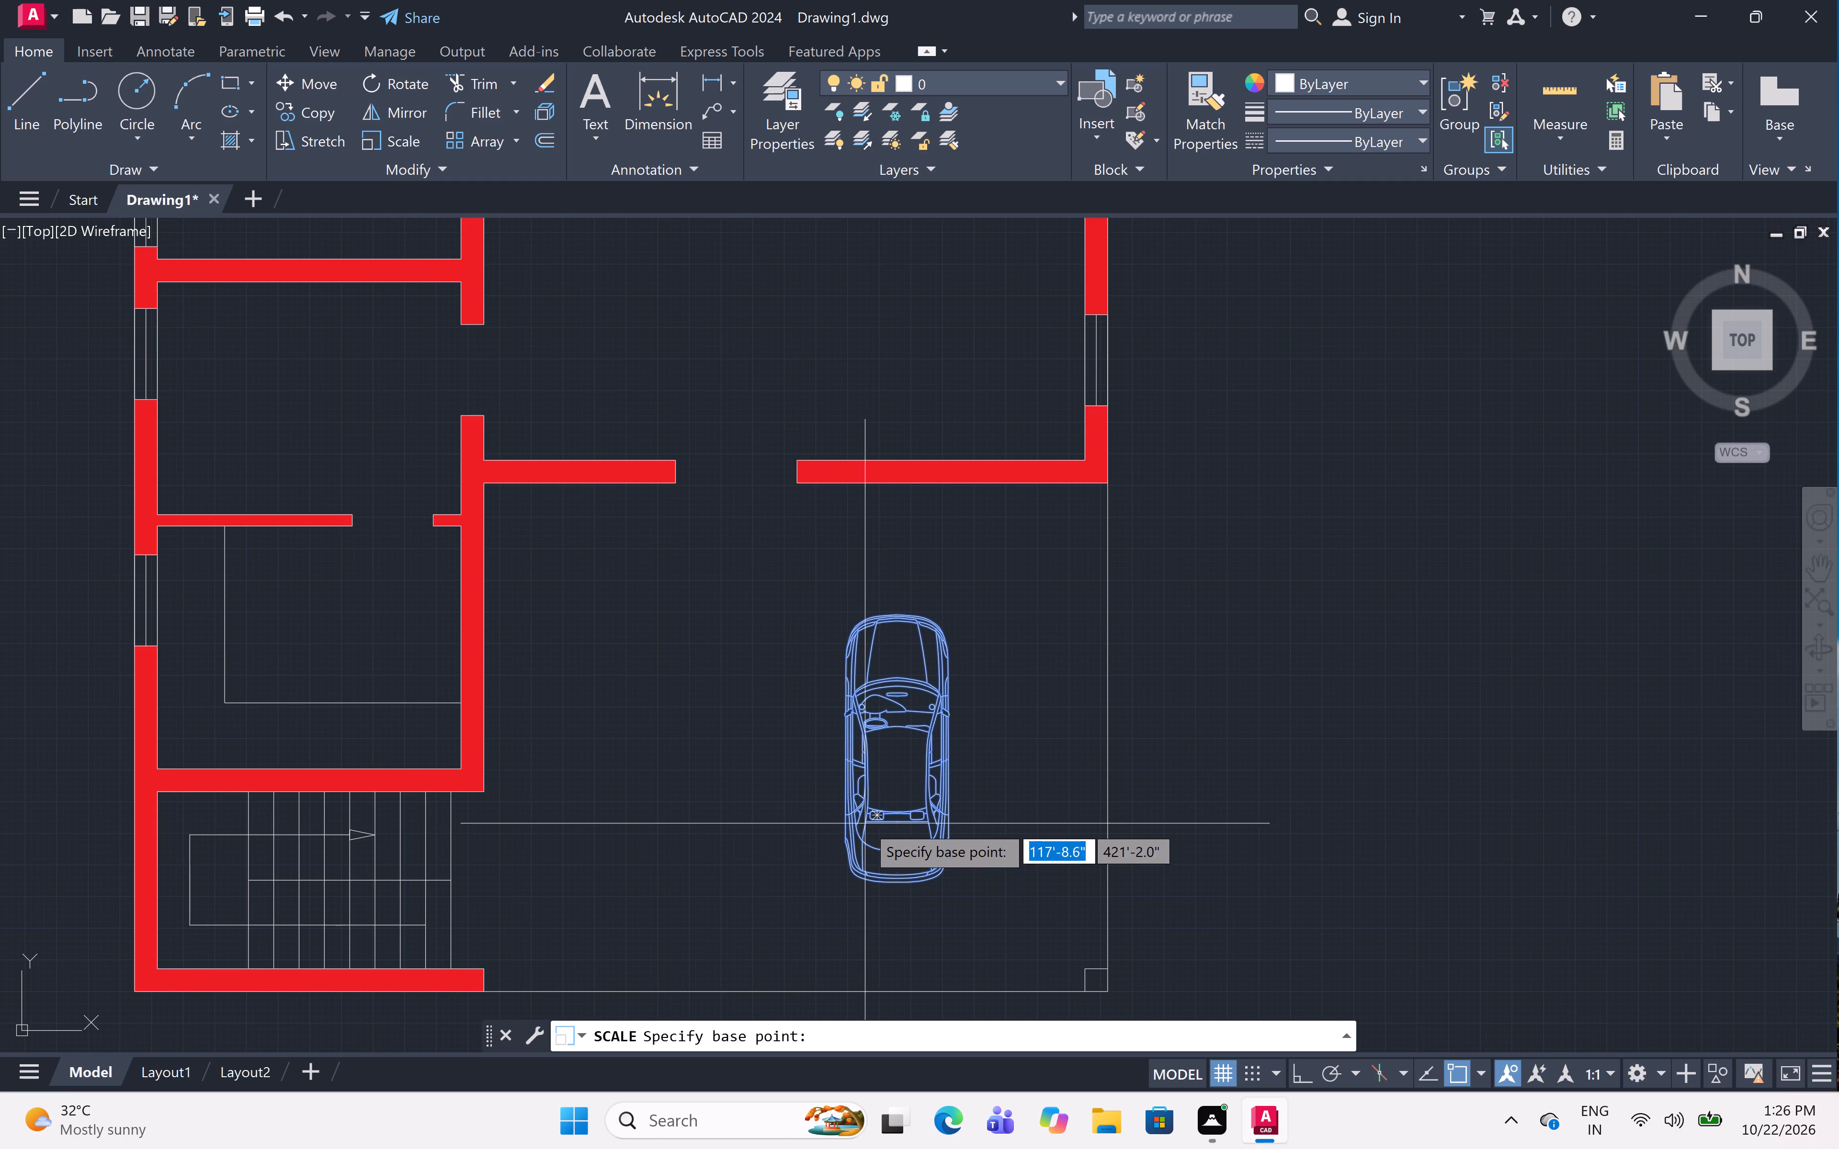
click(865, 769)
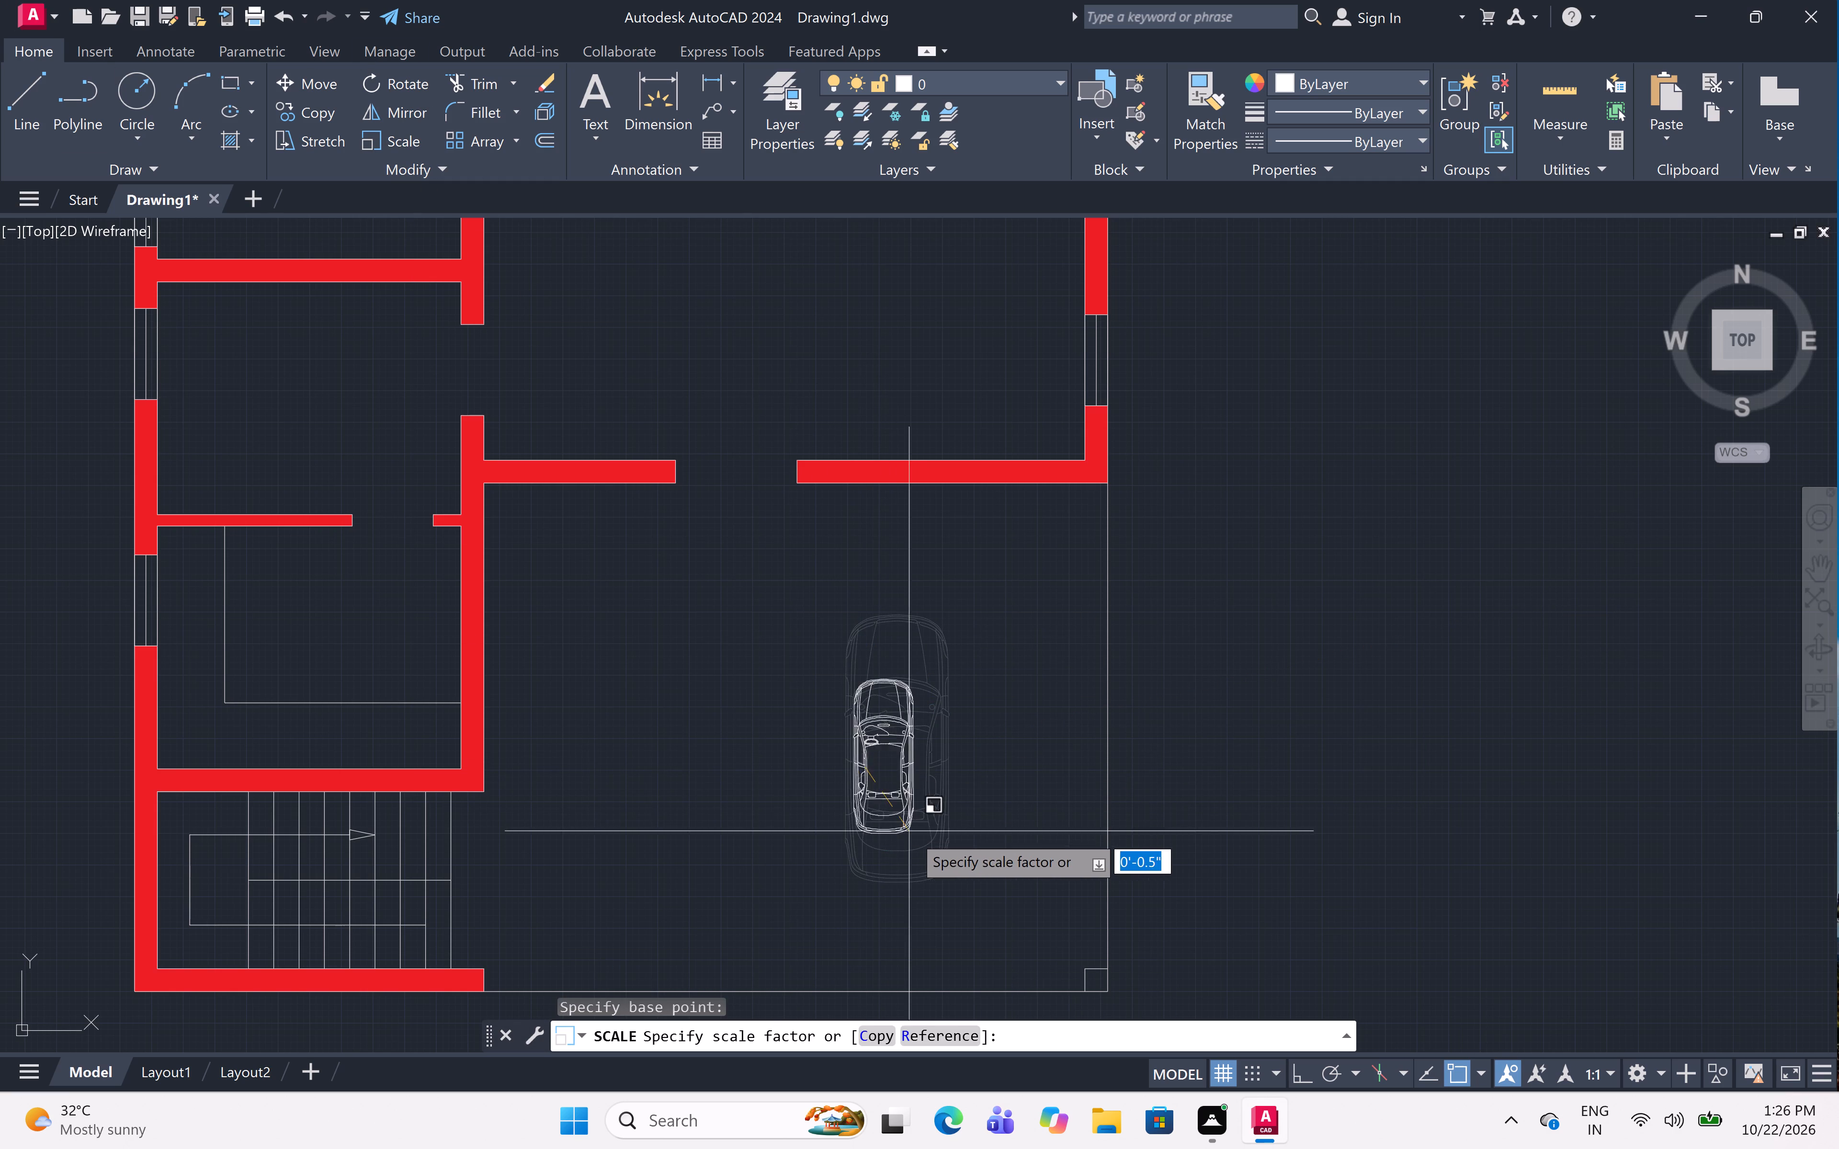
click(987, 885)
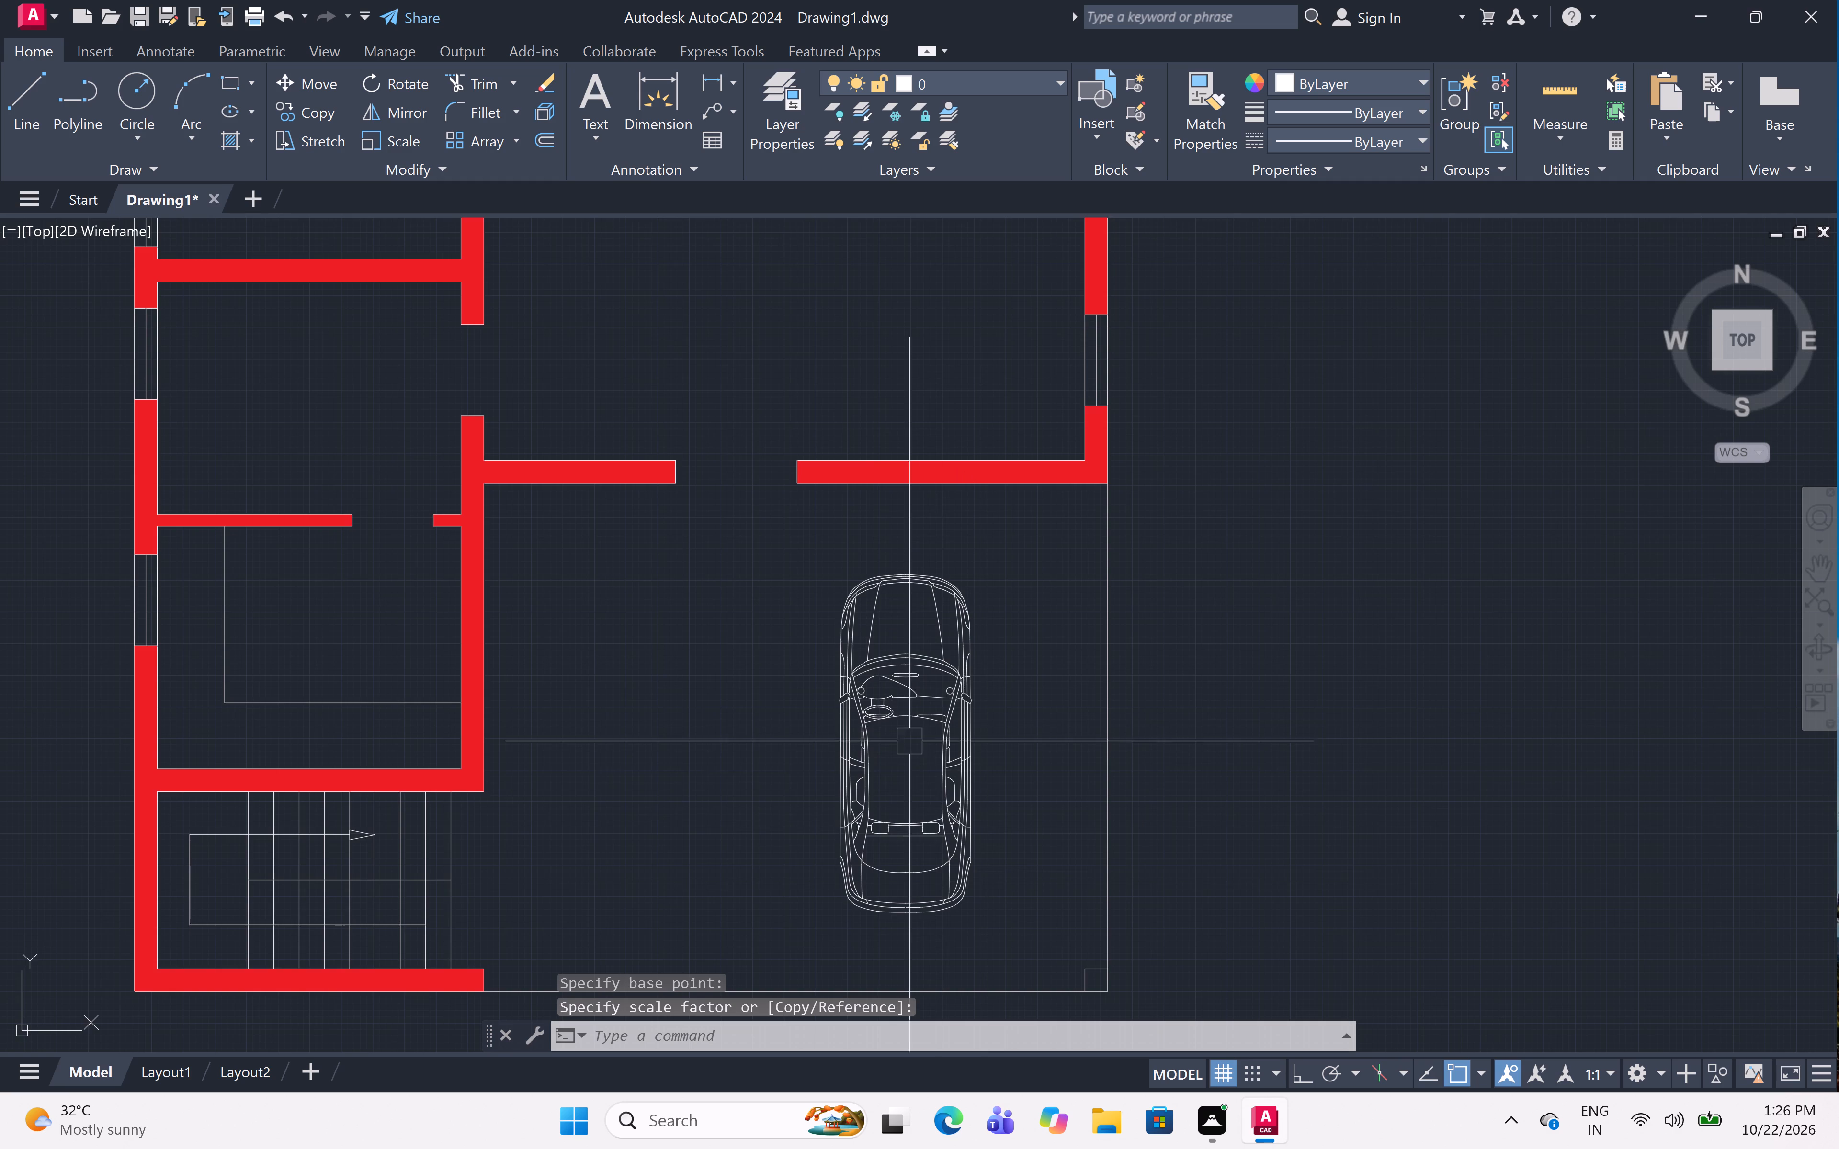
Open the recent drawing 13-9-26 floor plan (3).dwg as the source for furniture blocks.
middle_drag(903, 735, 1142, 697)
scroll(1142, 697, down, 2)
middle_drag(1143, 698, 1156, 807)
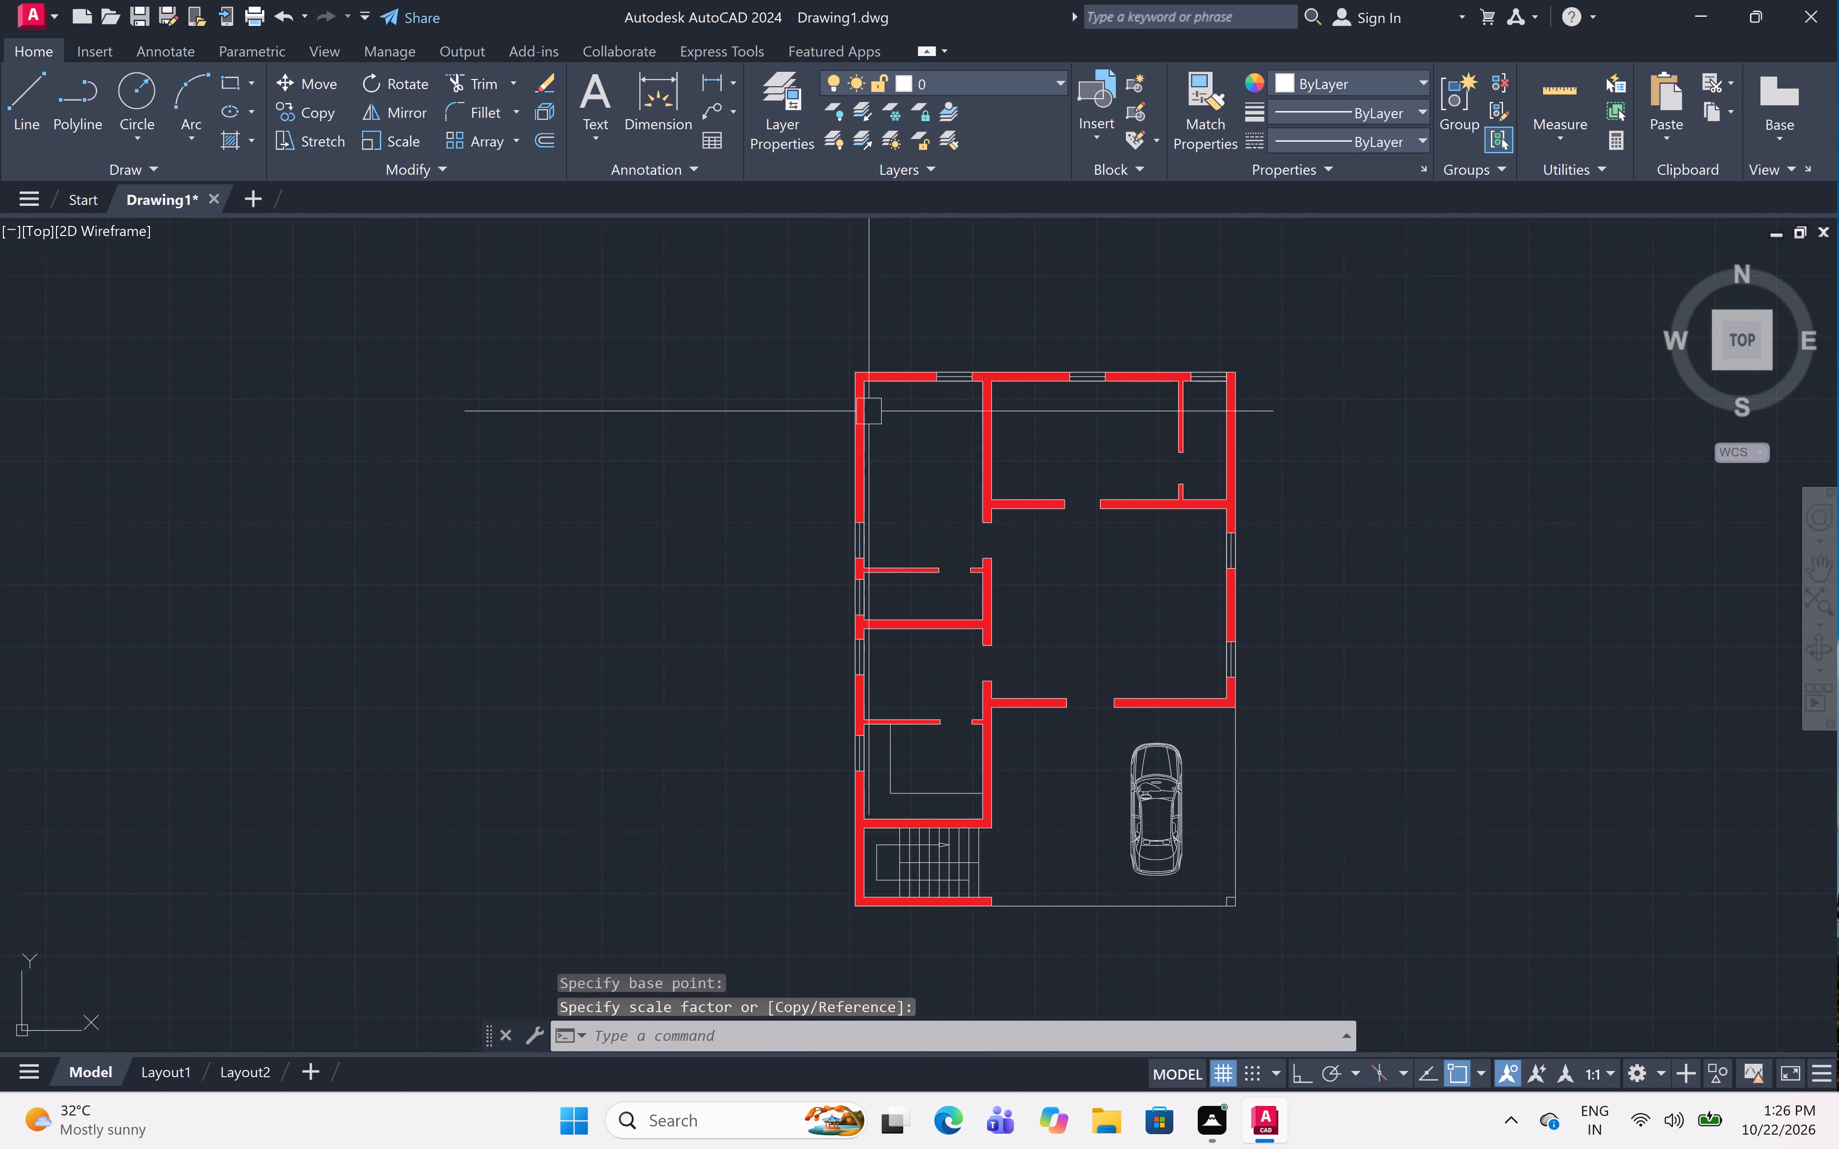
scroll(865, 371, up, 2)
middle_drag(863, 370, 732, 379)
scroll(732, 379, down, 2)
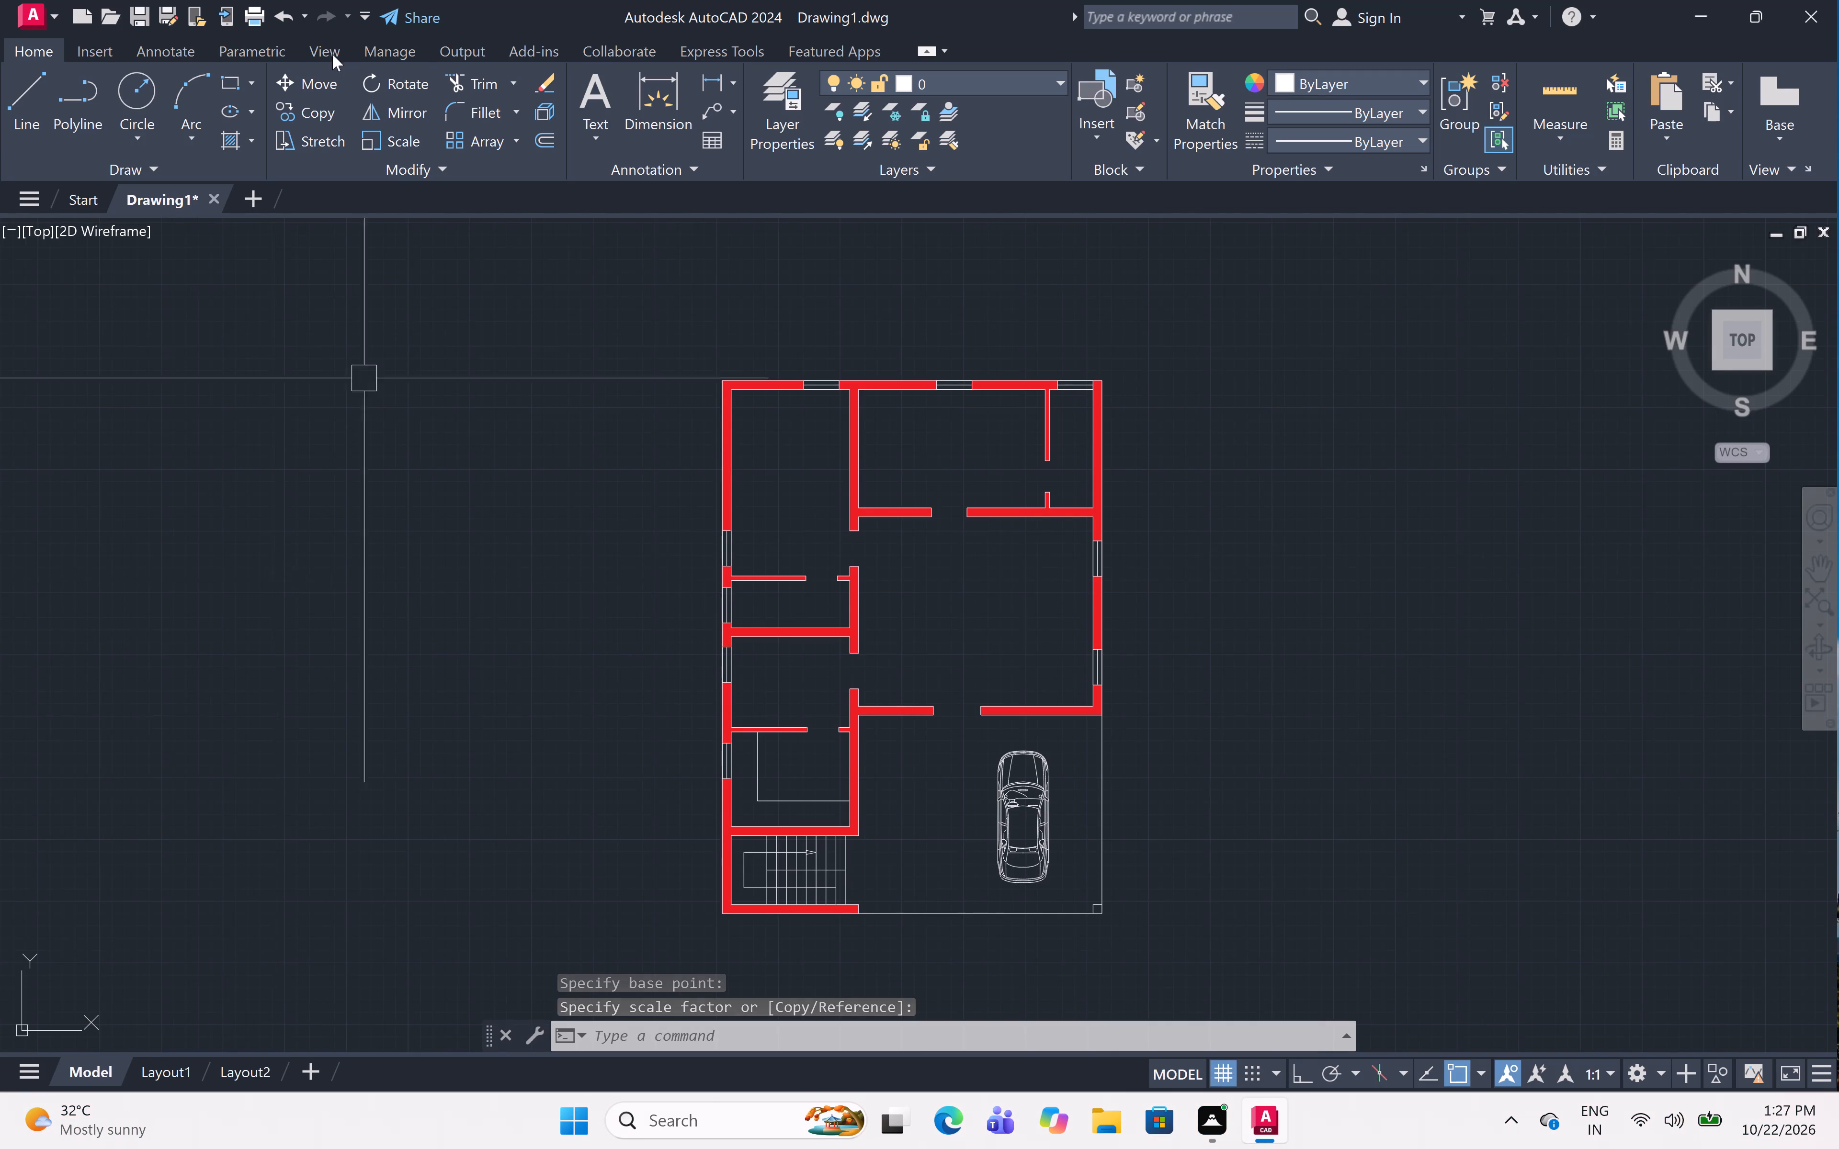
click(19, 12)
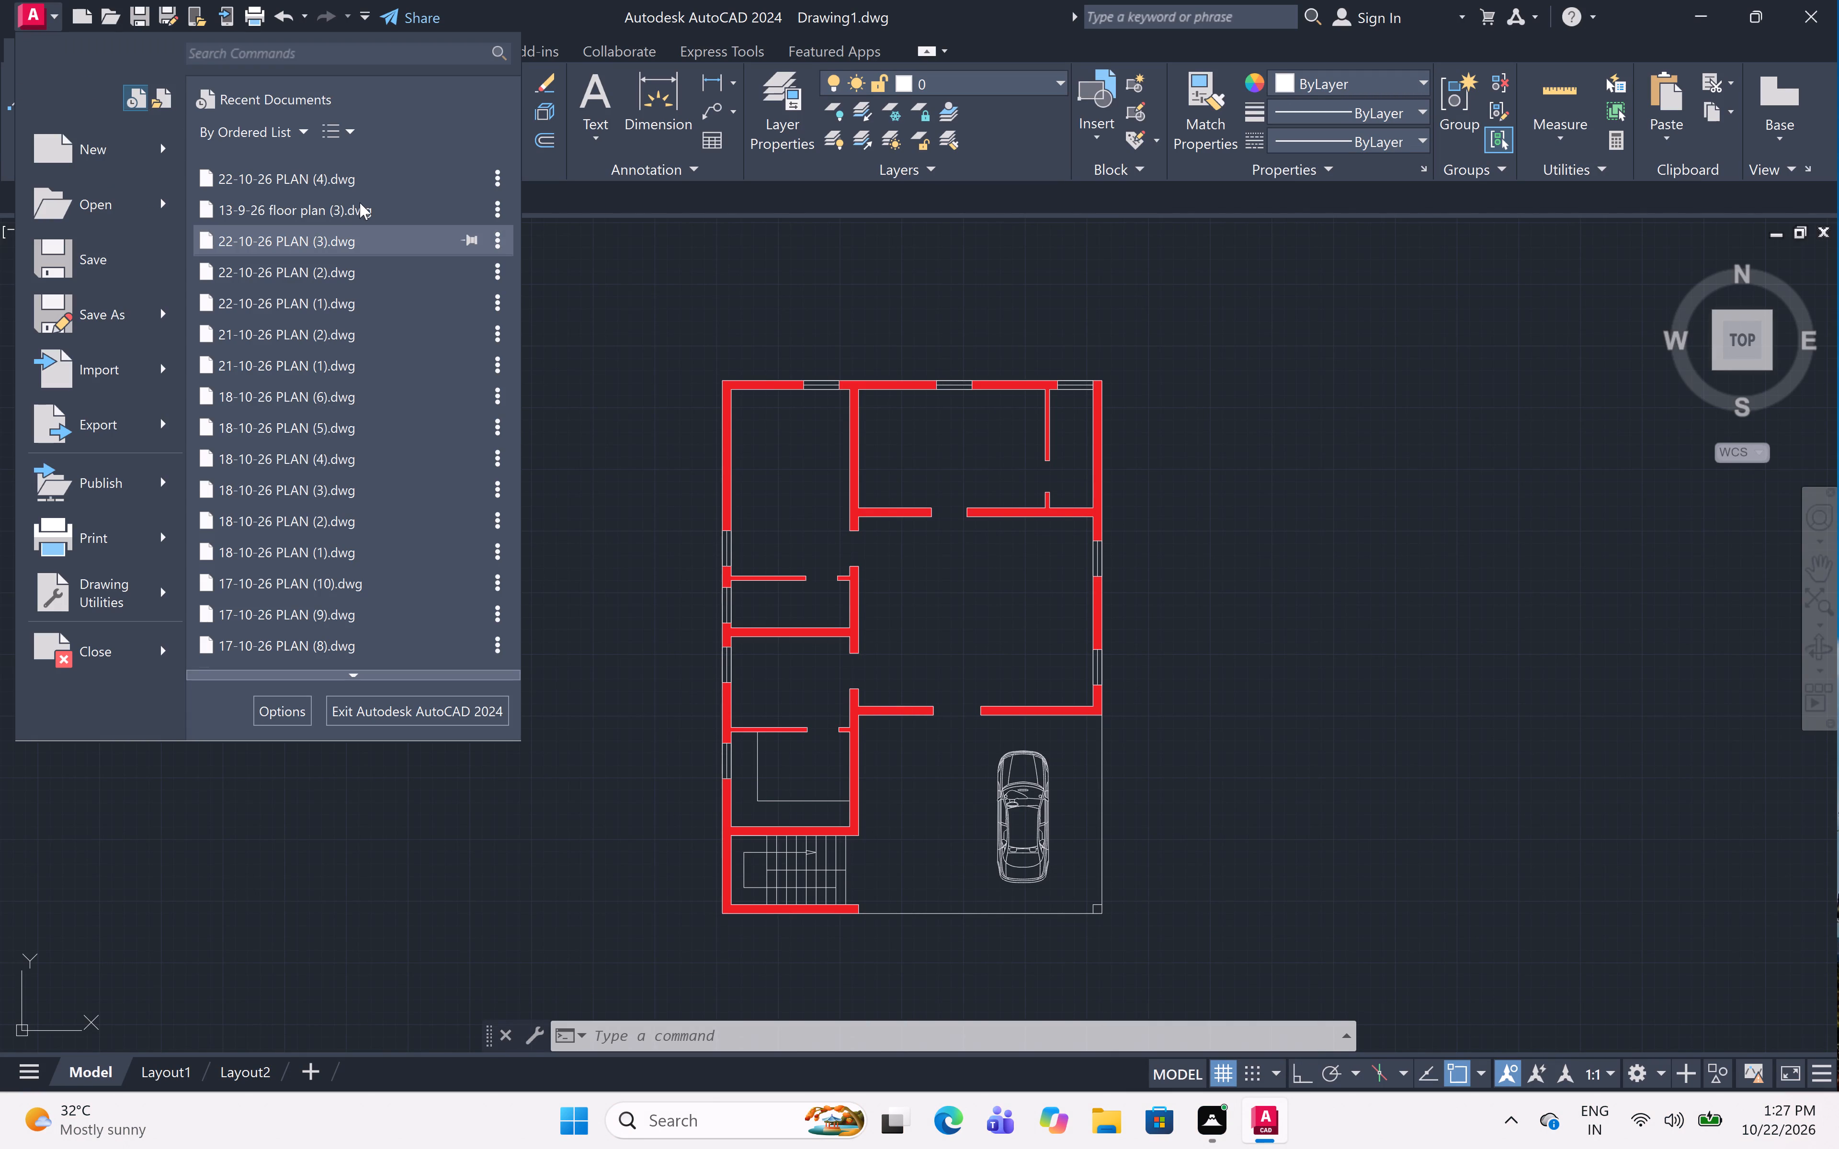
click(347, 210)
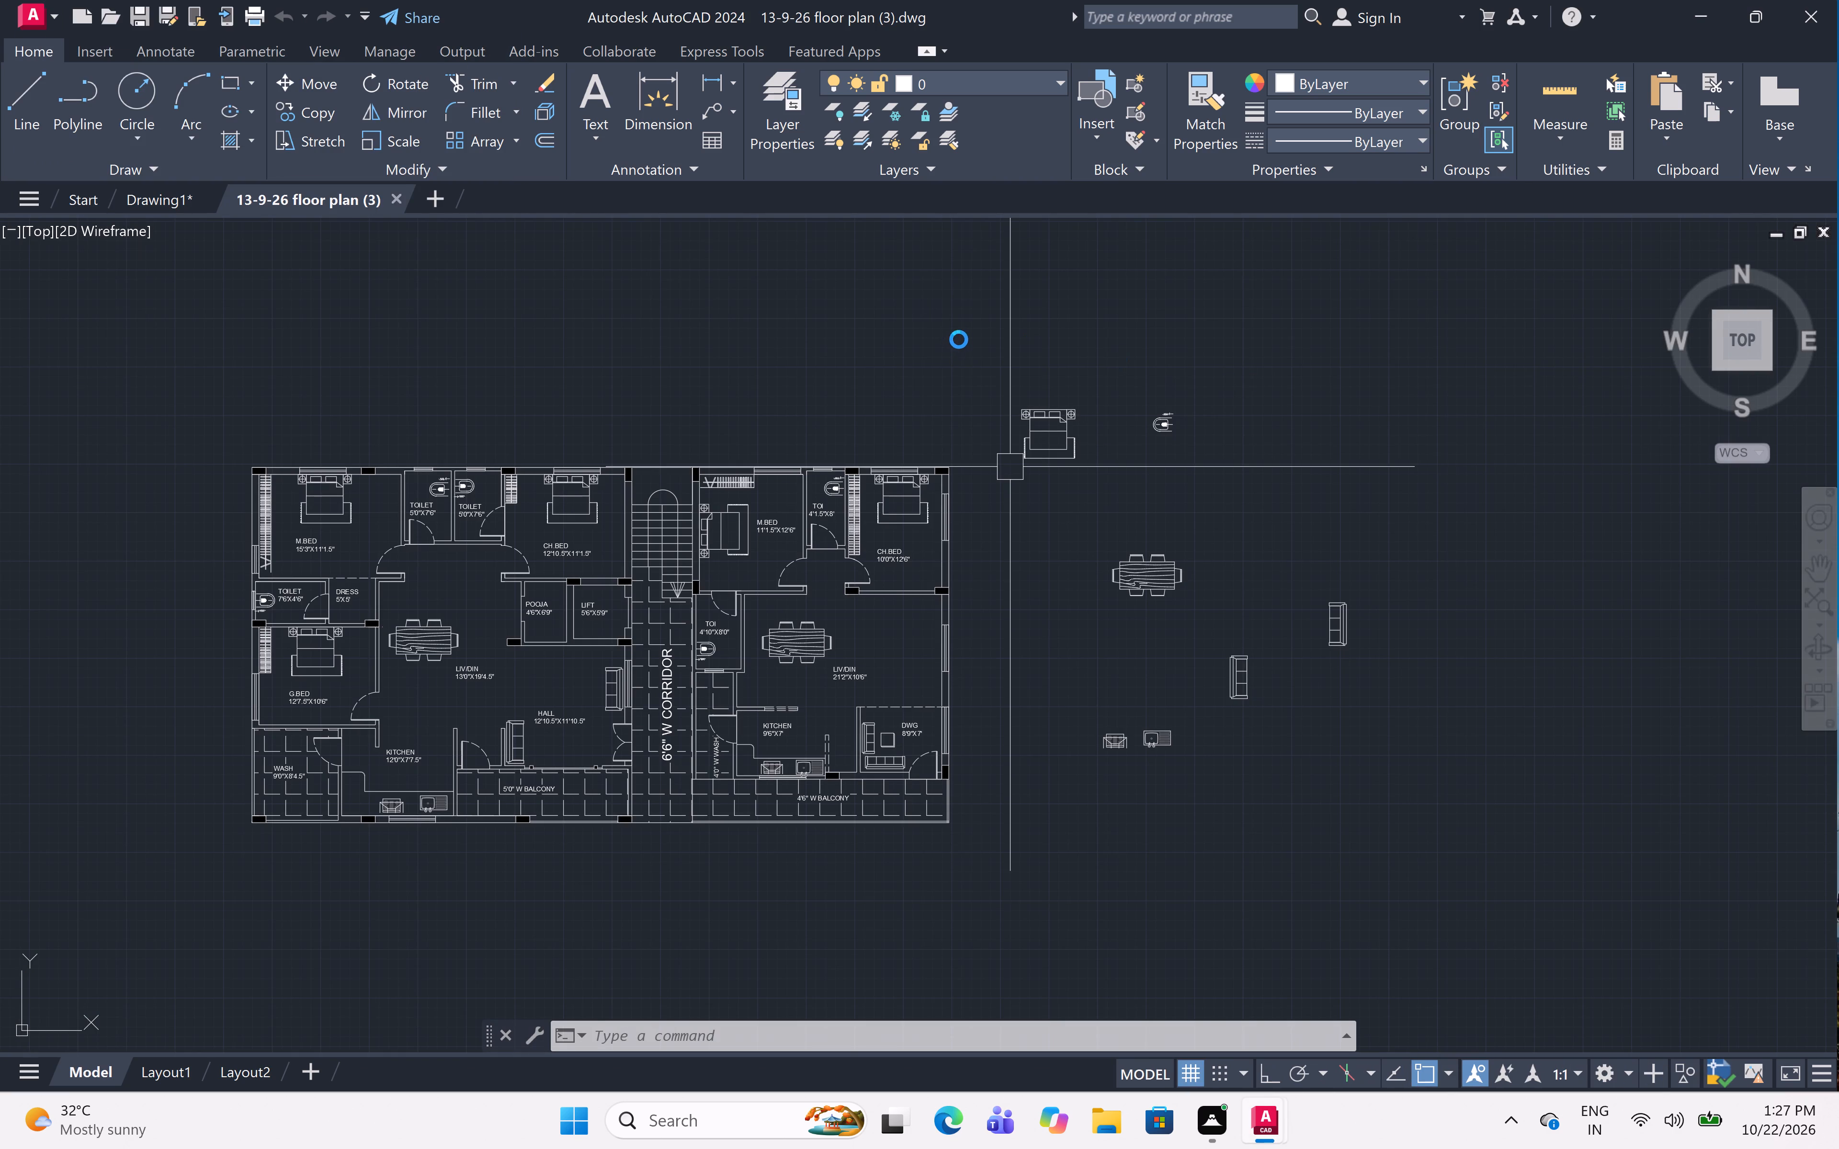
Copy the loose furniture and fixtures beside the source floor plan and paste them into Drawing1, beside the building plan.
click(985, 341)
click(1402, 845)
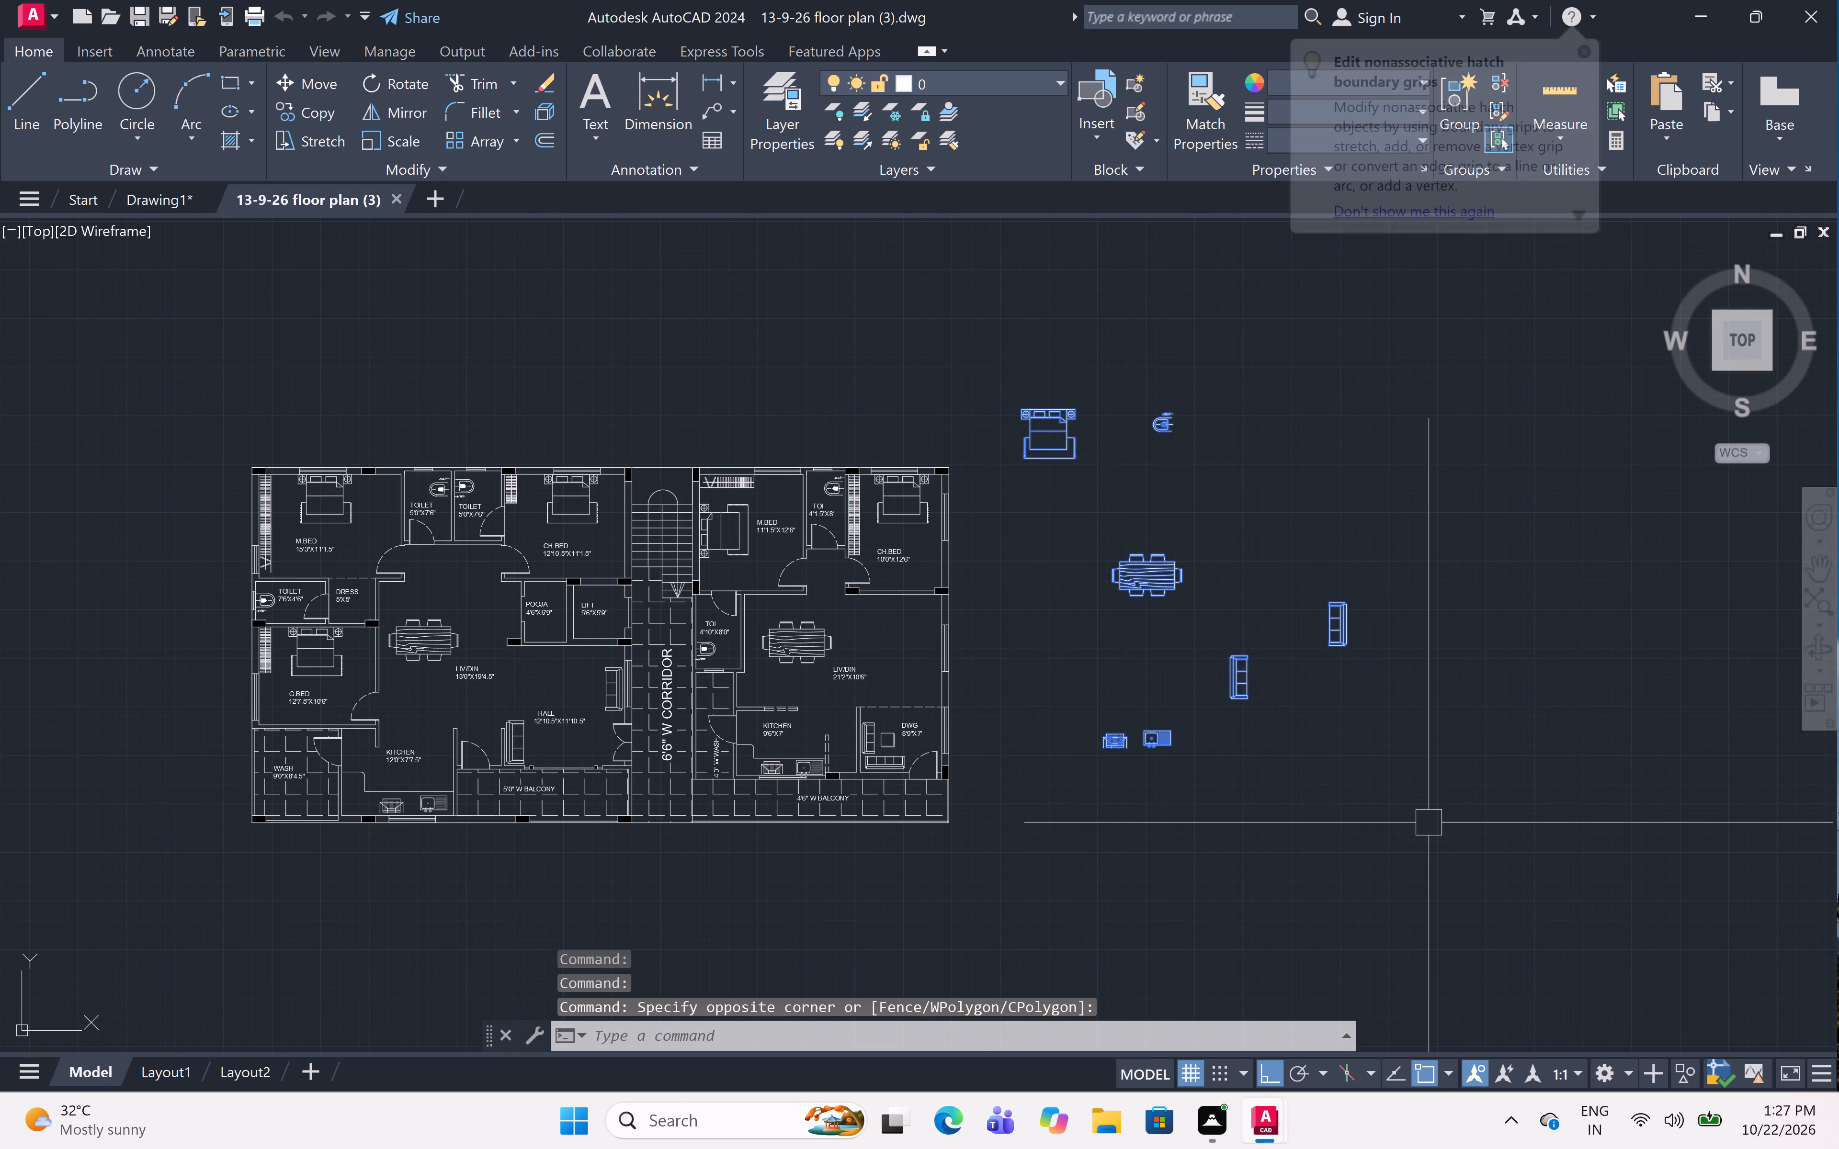
key(ctrl+c)
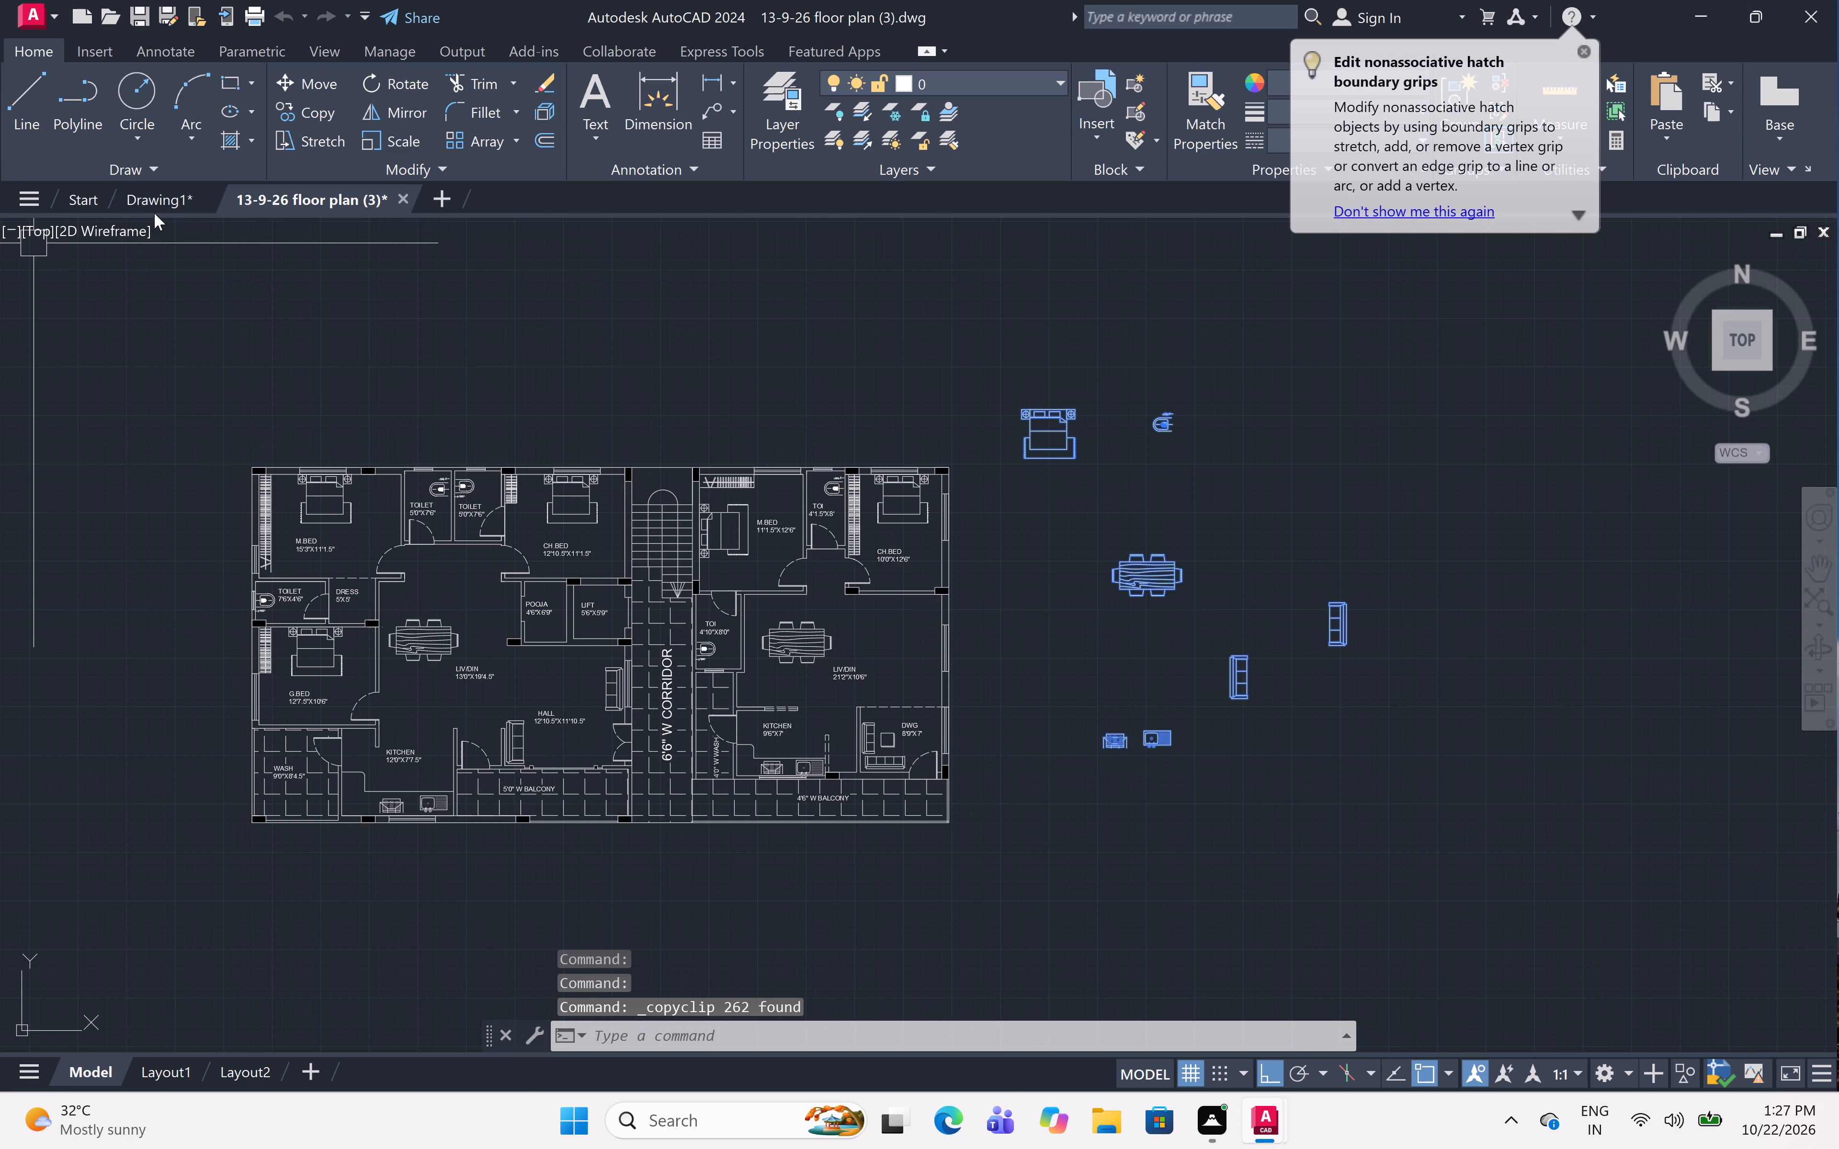
click(151, 203)
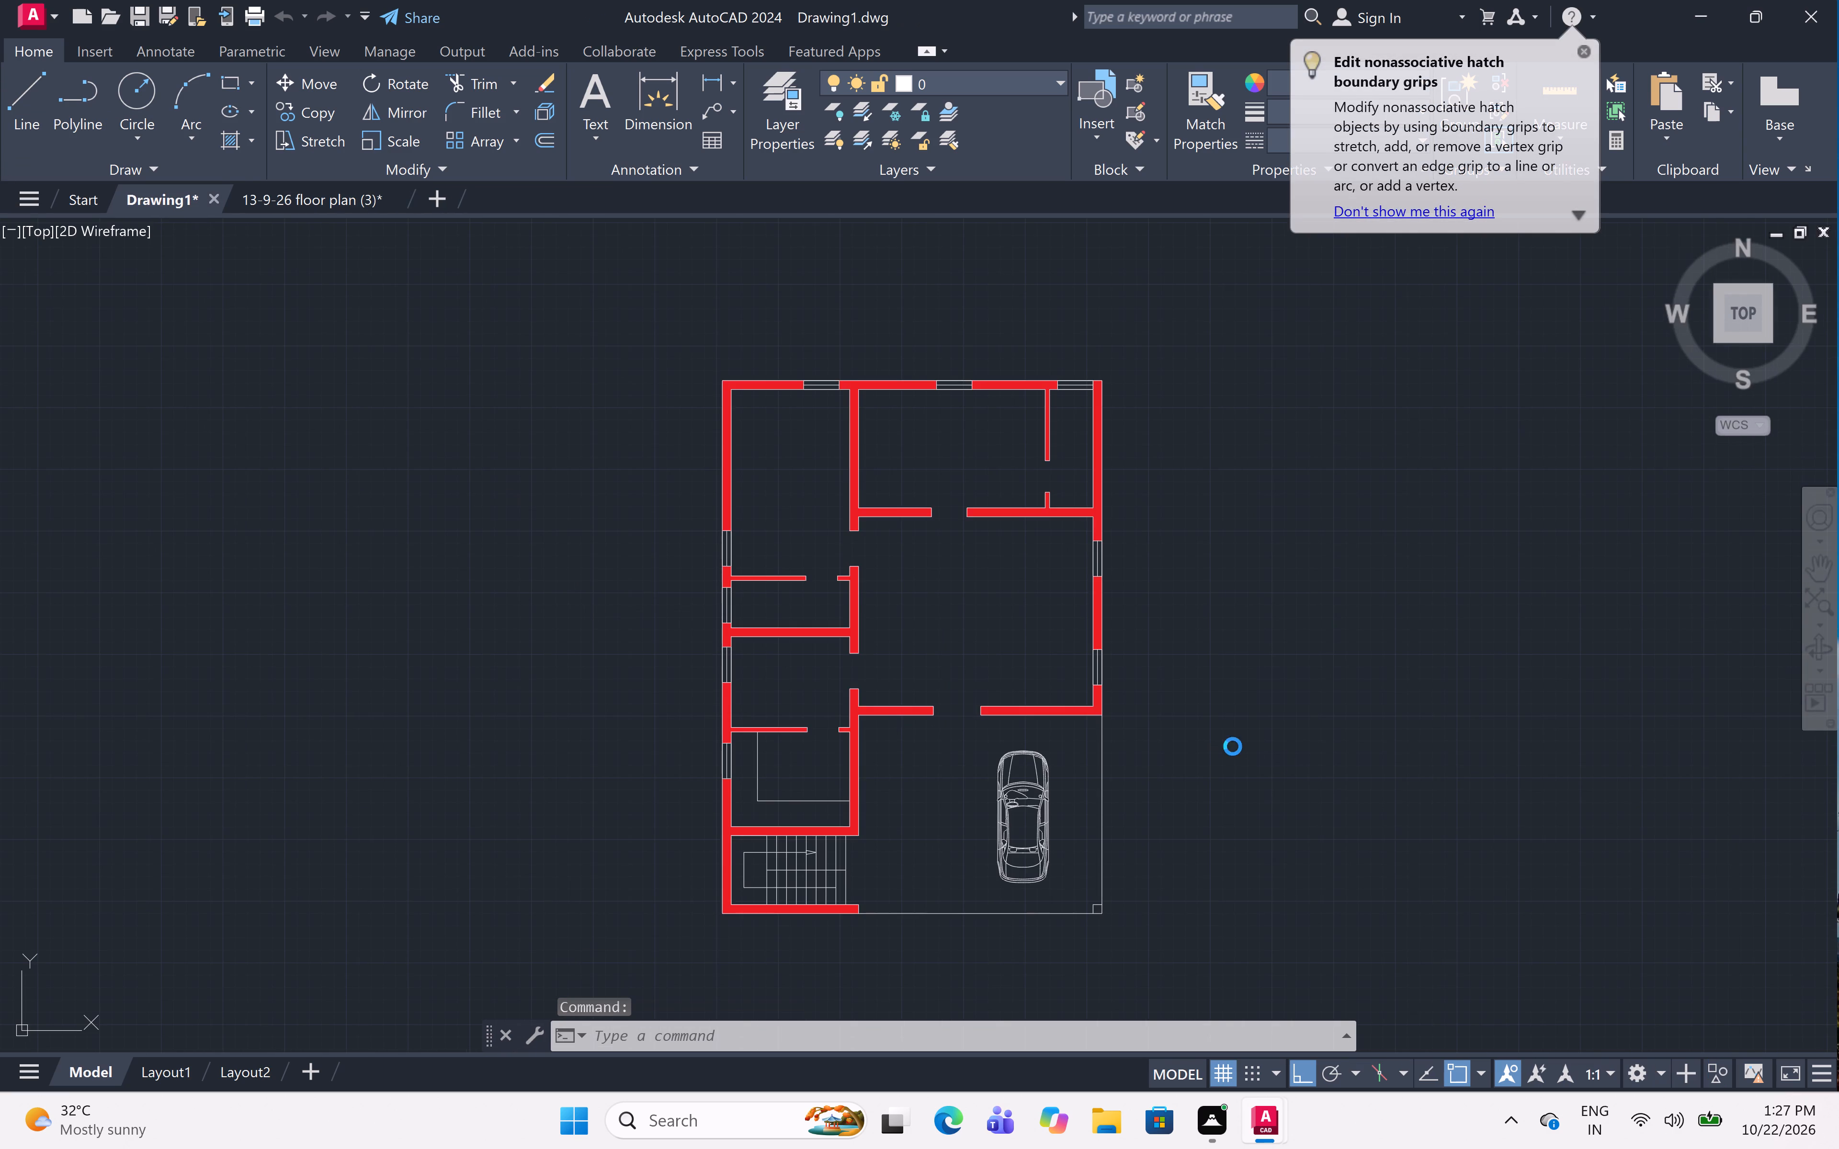
key(ctrl+v)
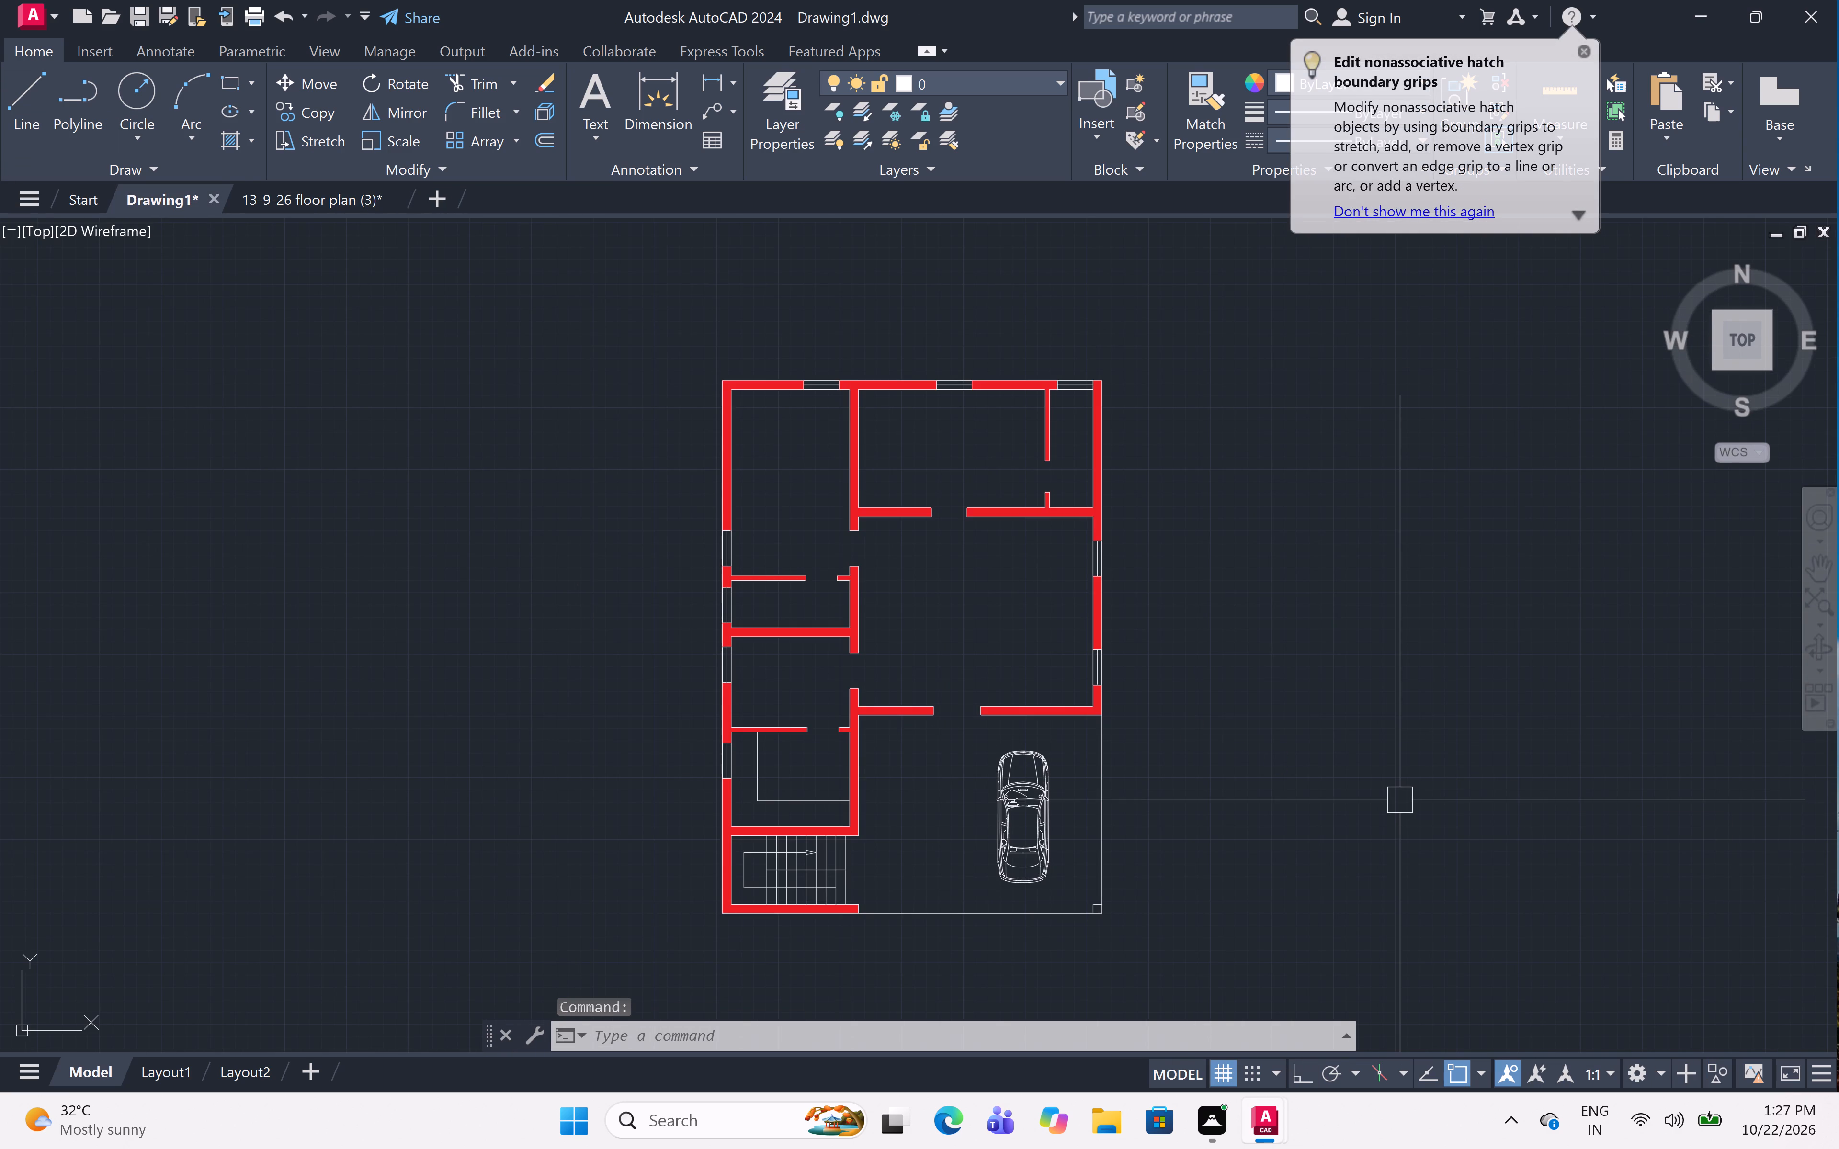
click(1177, 858)
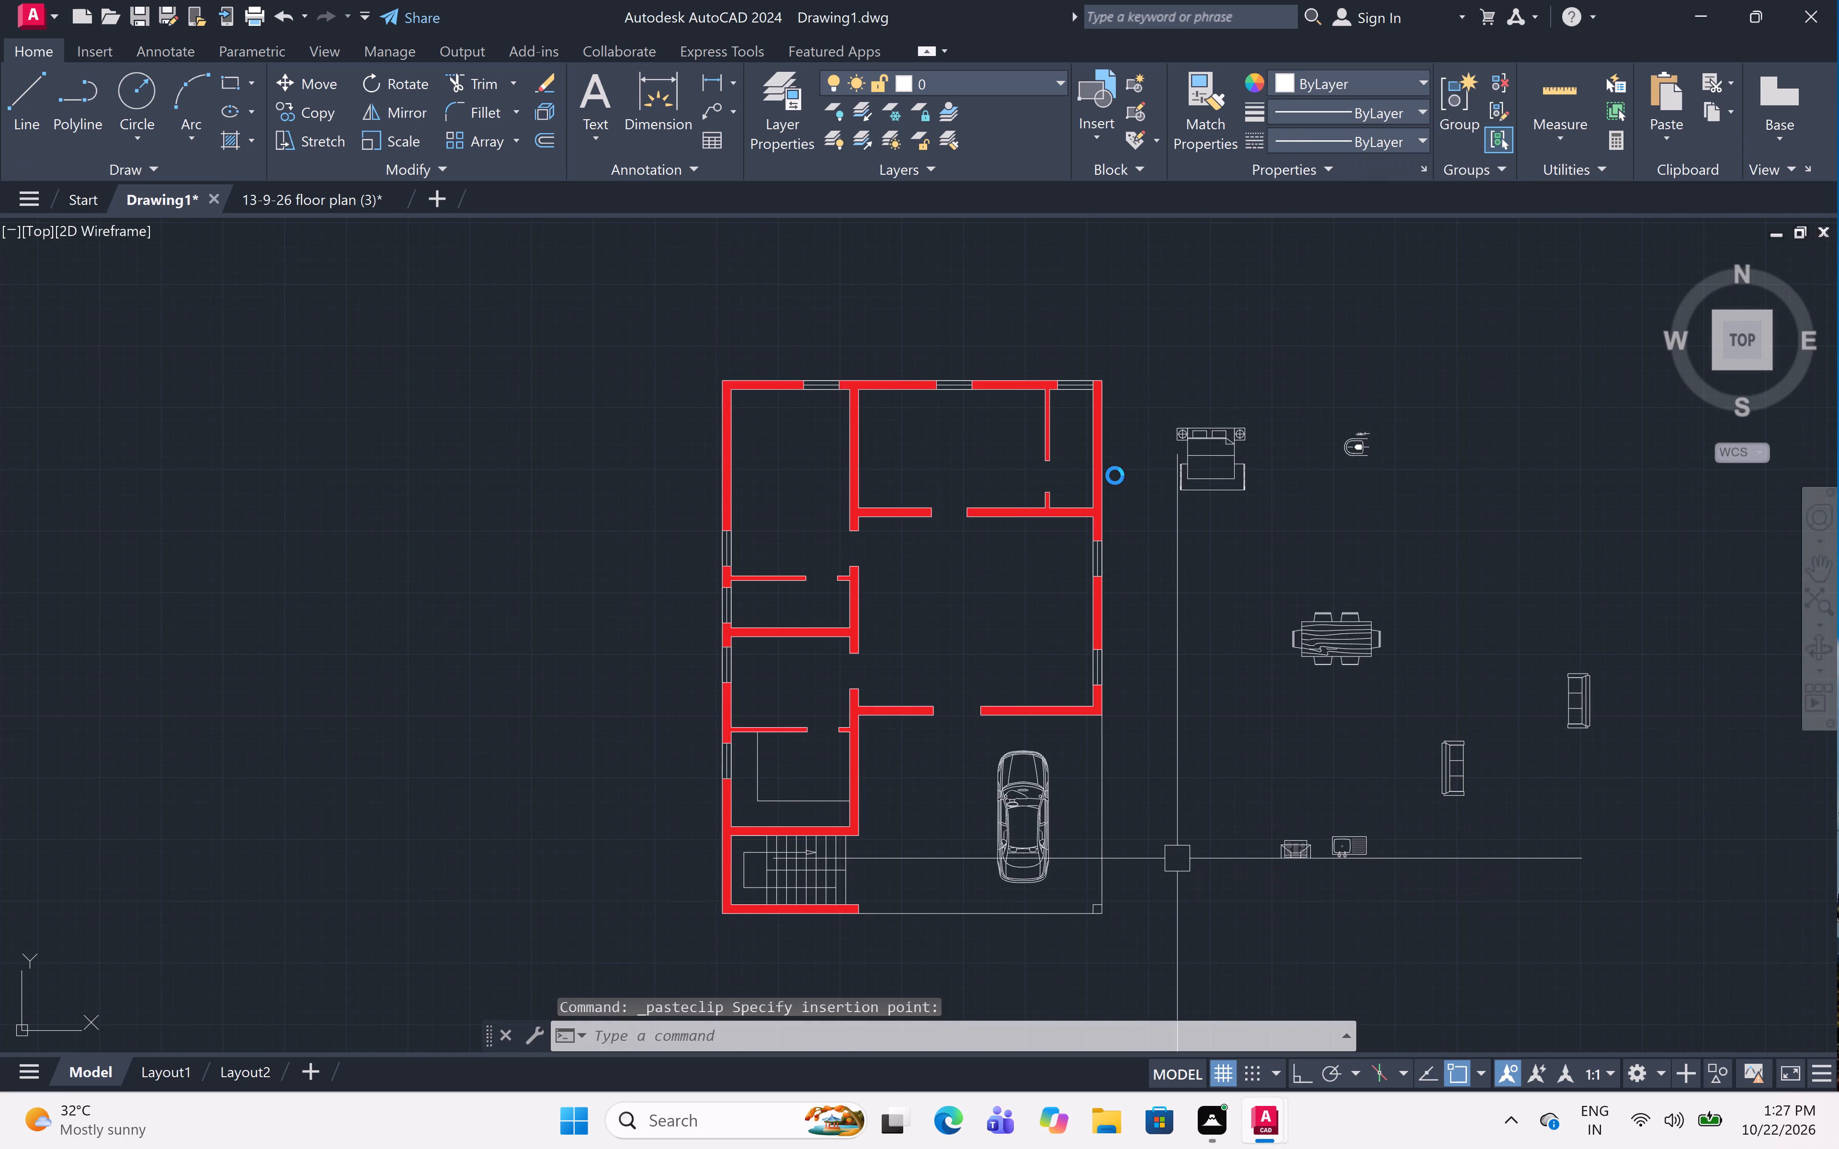
Copy the pasted bed with side tables and rug into the two upper bedrooms, with headboards near the top wall.
scroll(1173, 438, up, 1)
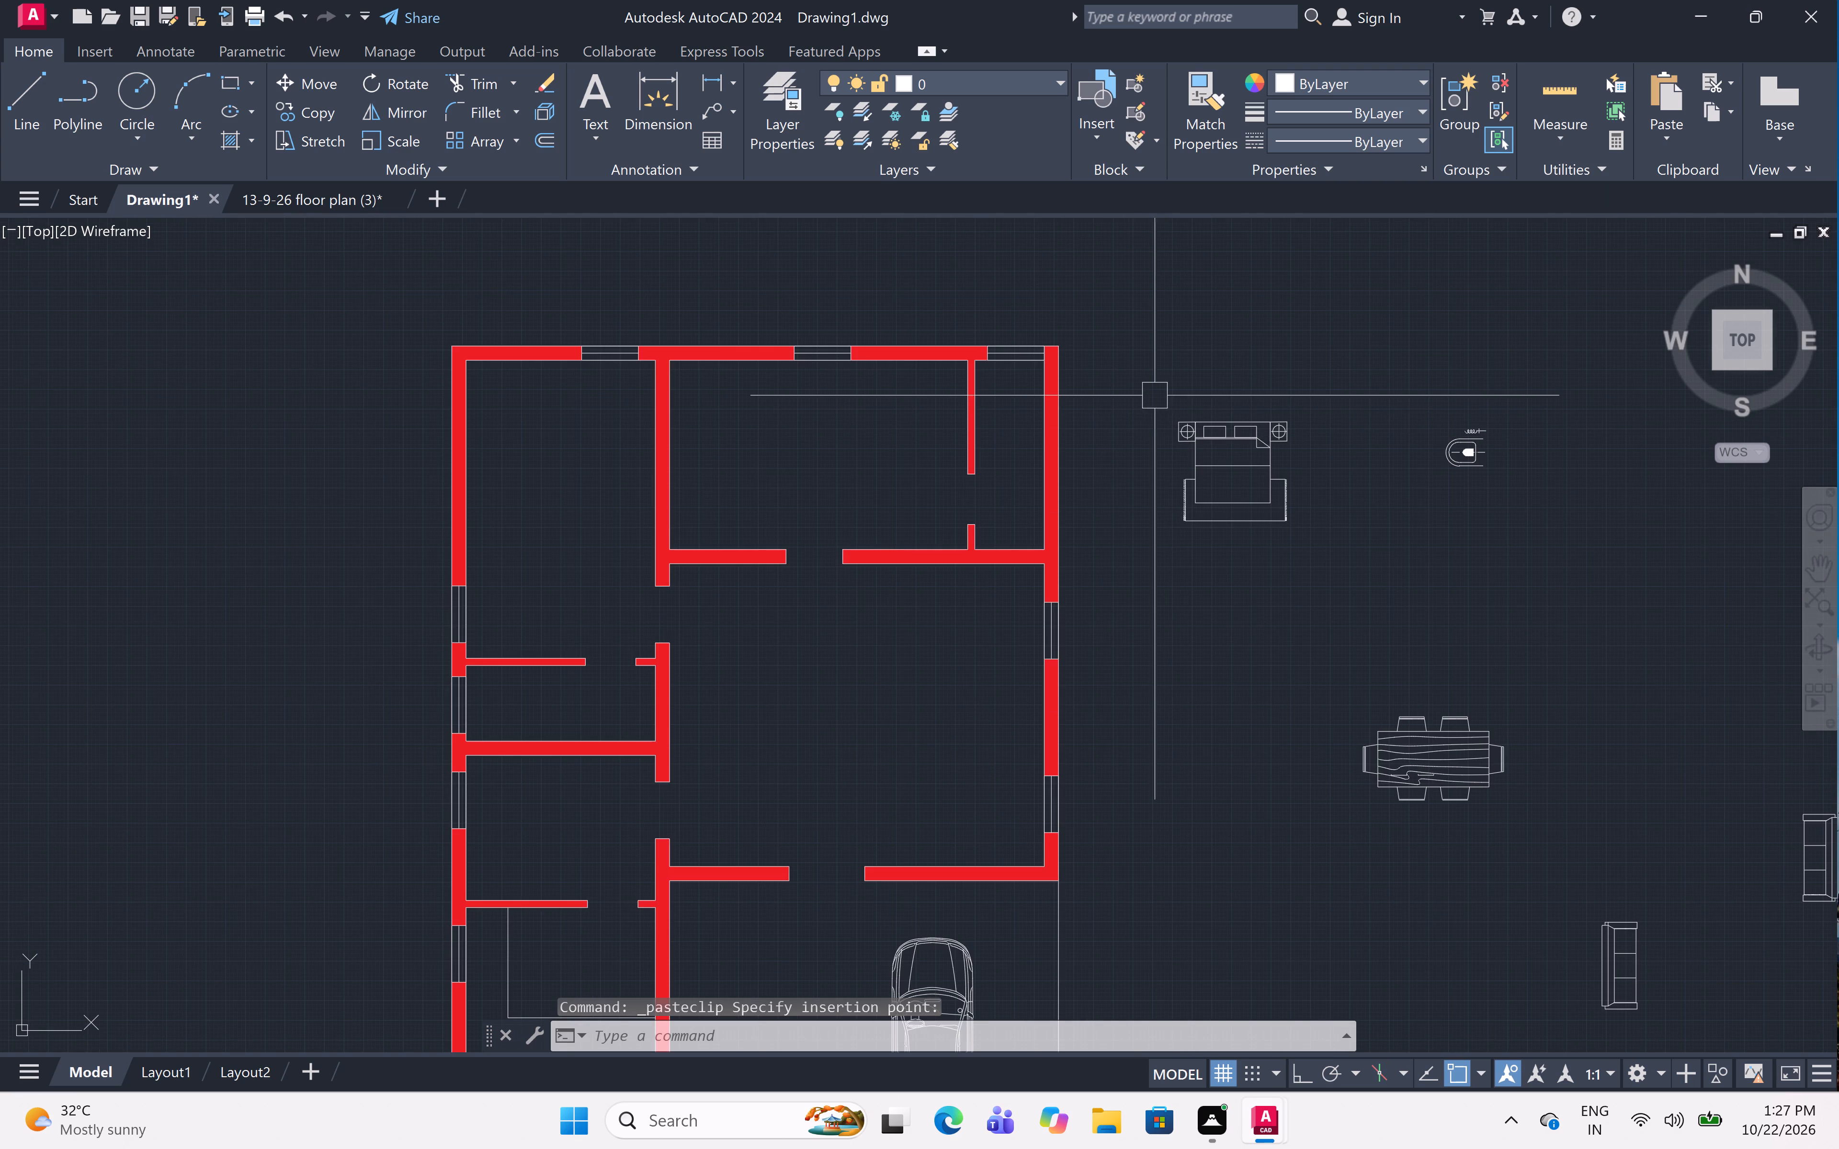
click(1152, 391)
click(1322, 591)
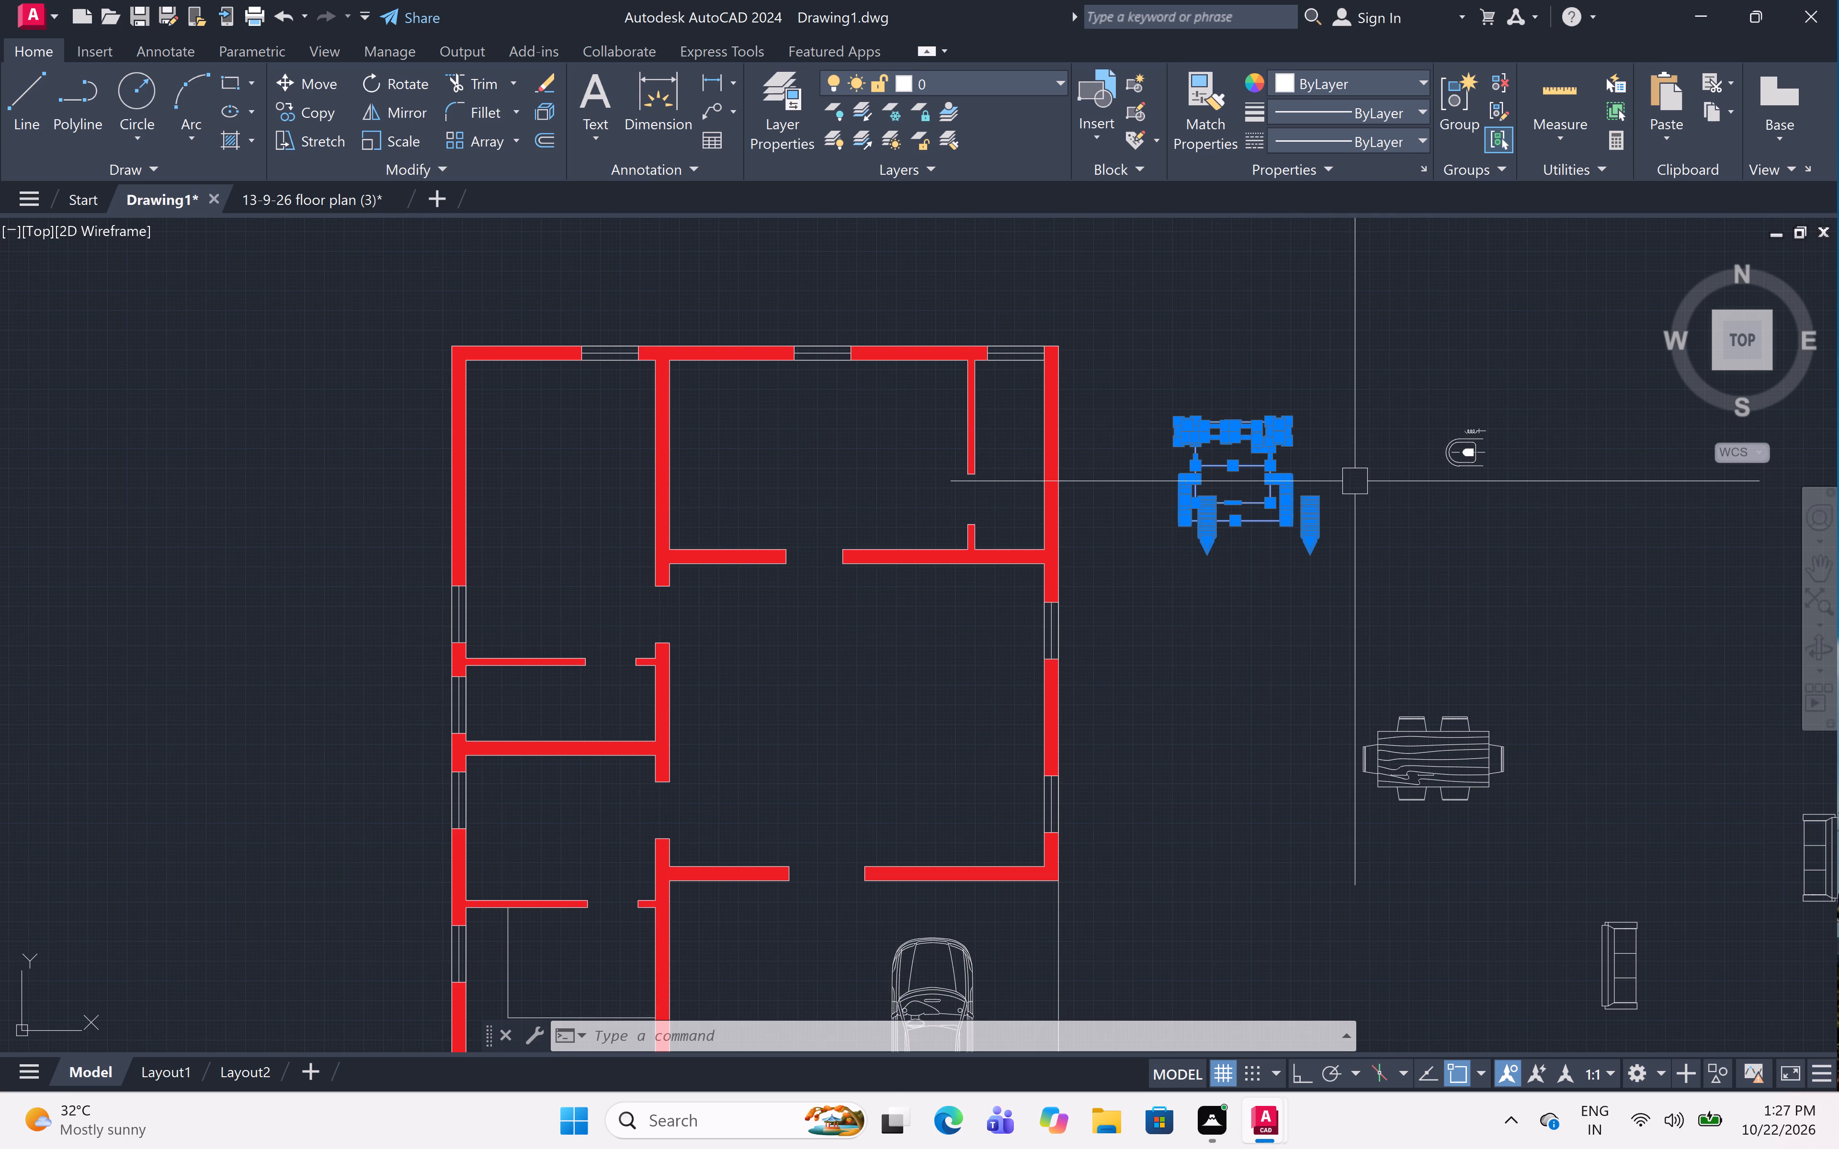
key(c)
text(o)
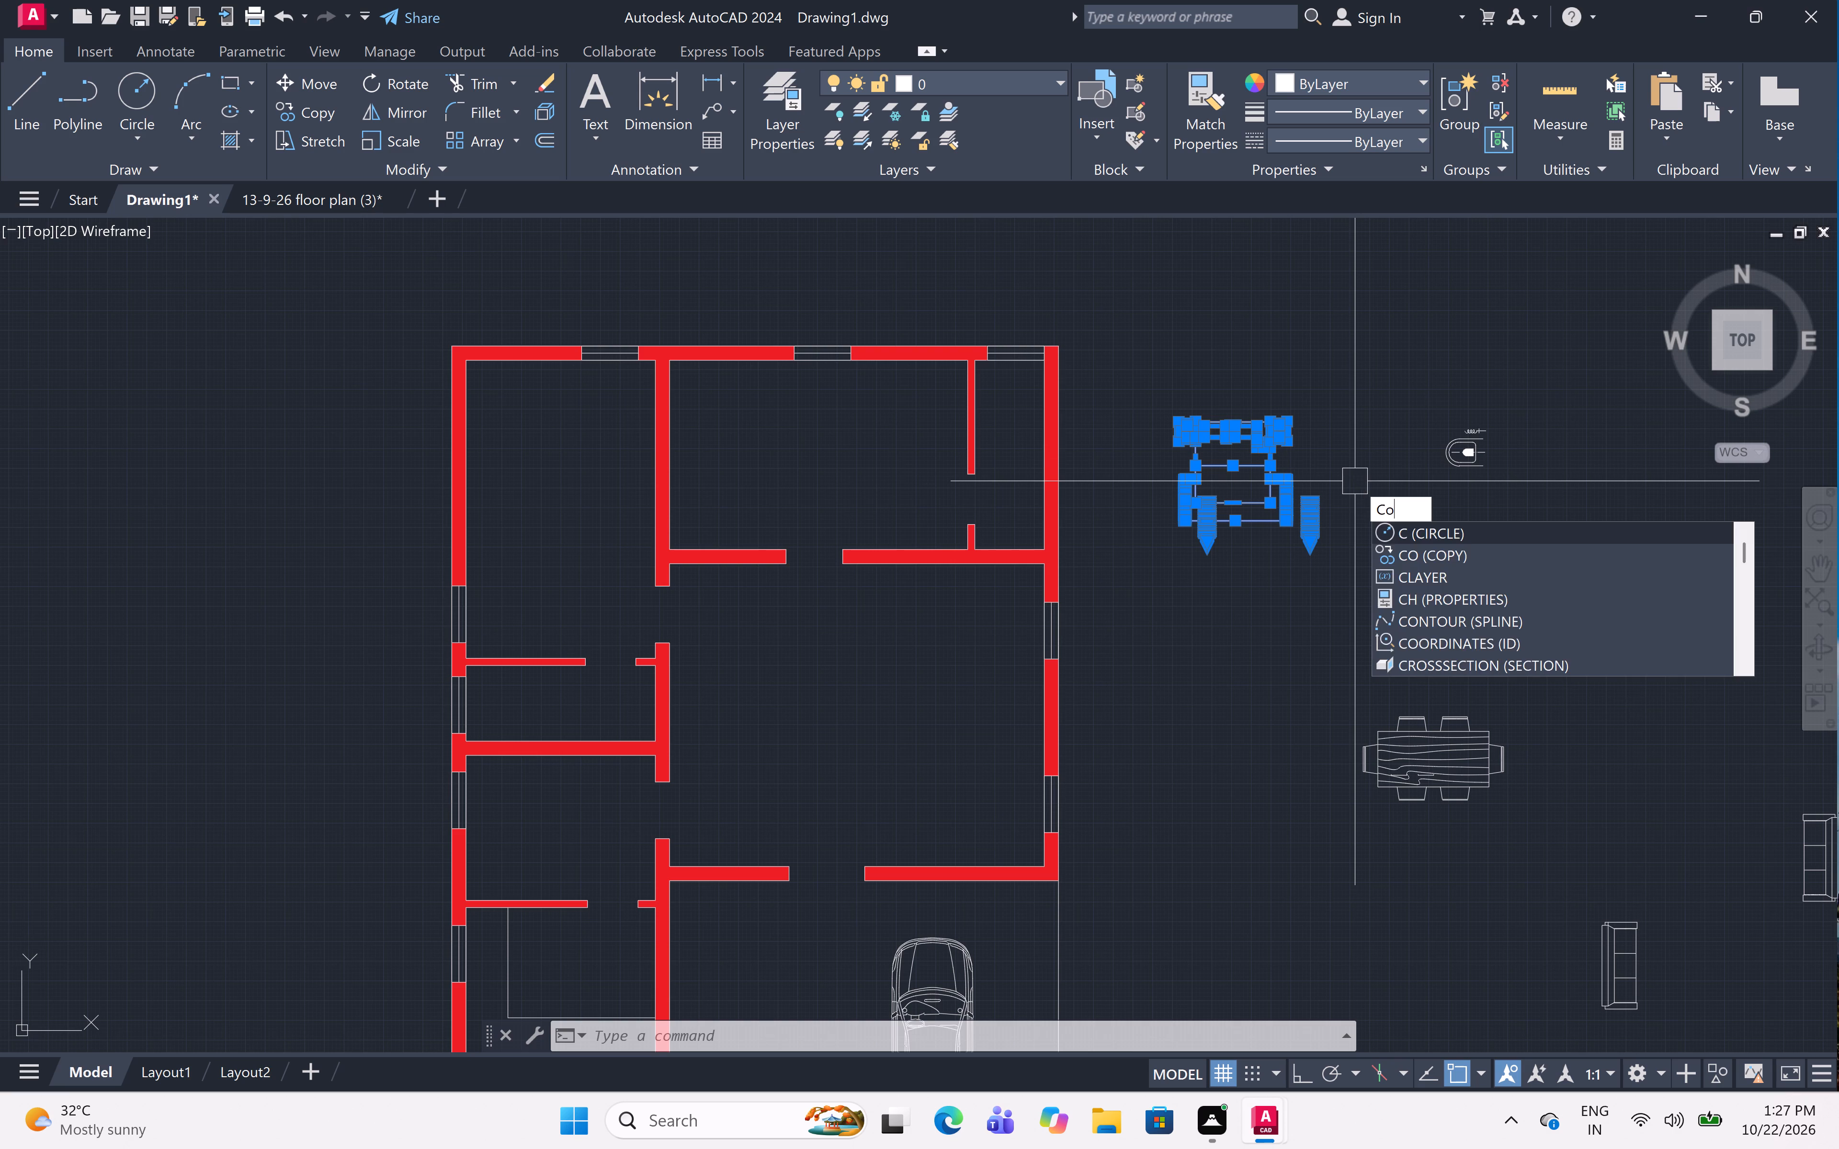
key(space)
click(1235, 468)
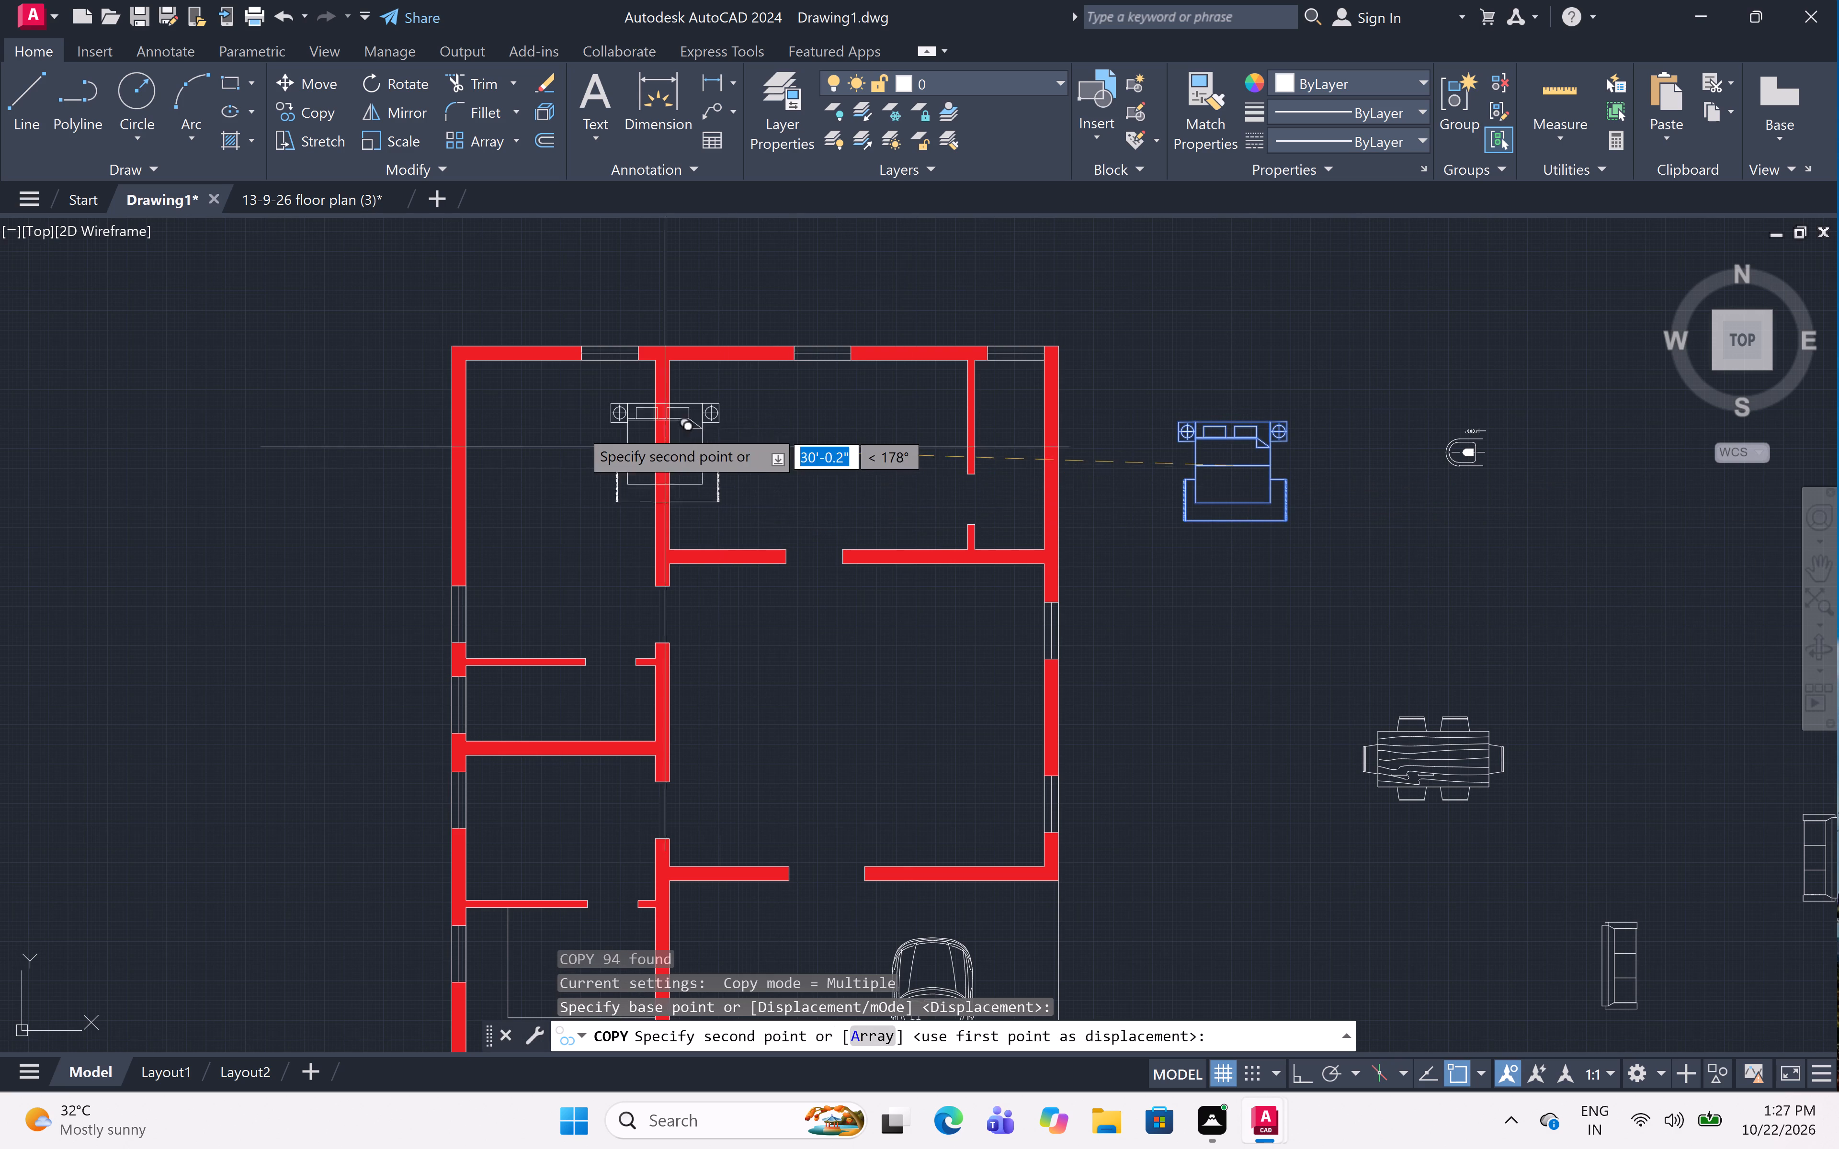
scroll(557, 422, up, 4)
scroll(556, 420, down, 1)
middle_drag(556, 420, 529, 517)
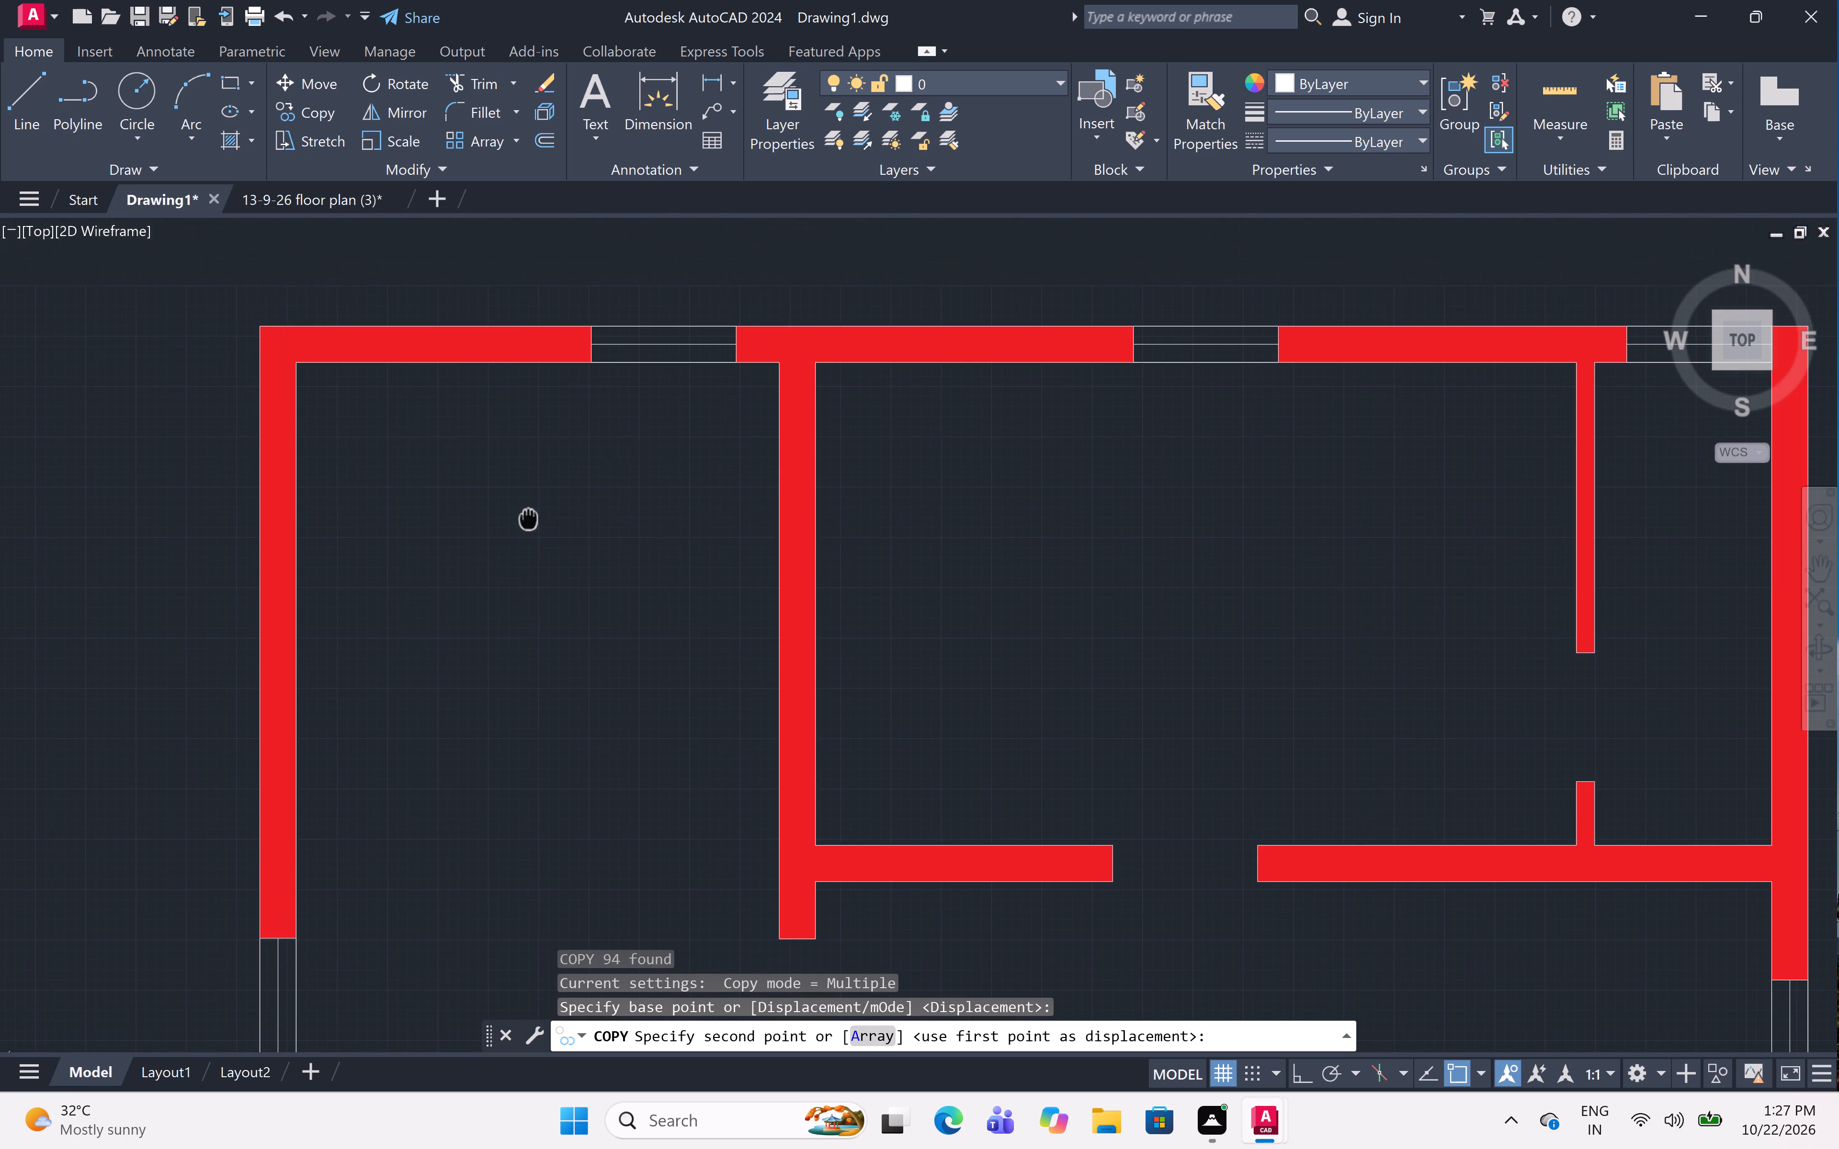
click(525, 505)
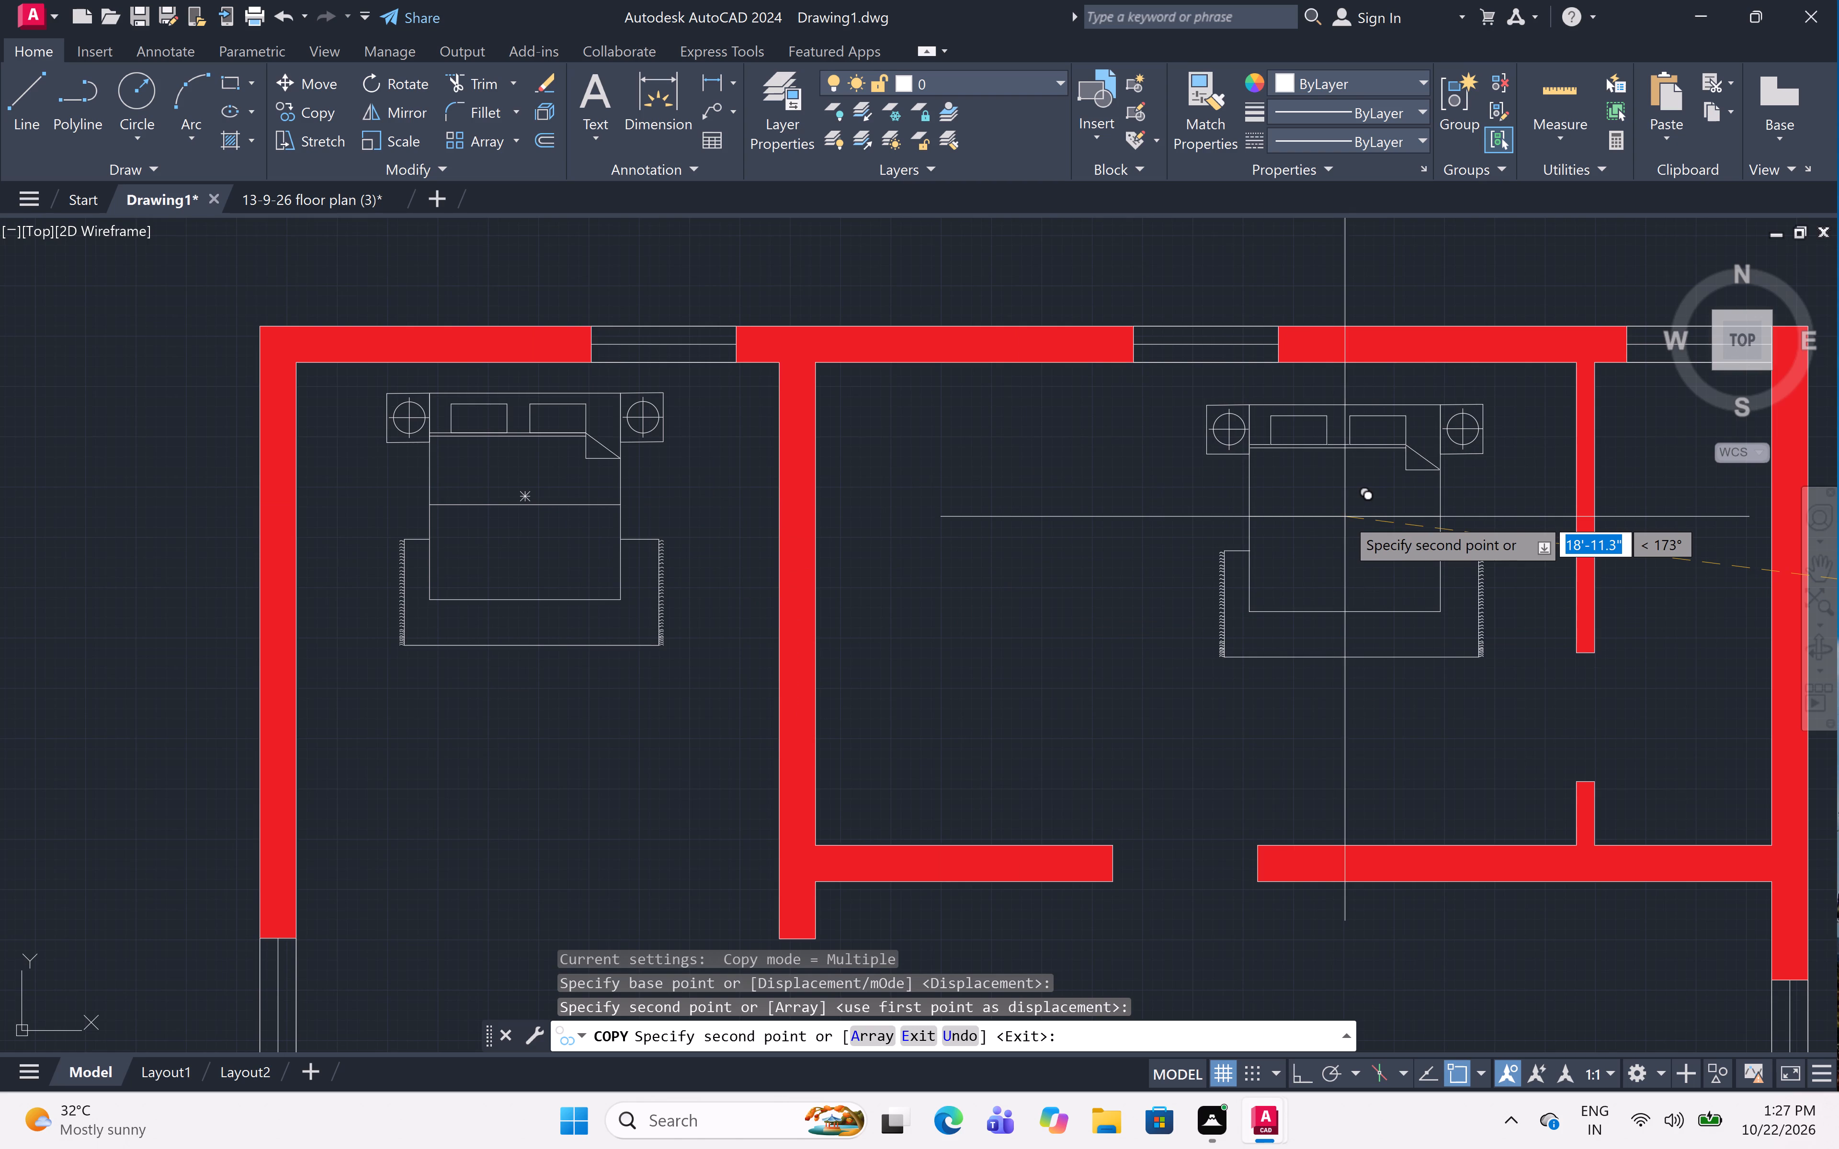
click(1374, 510)
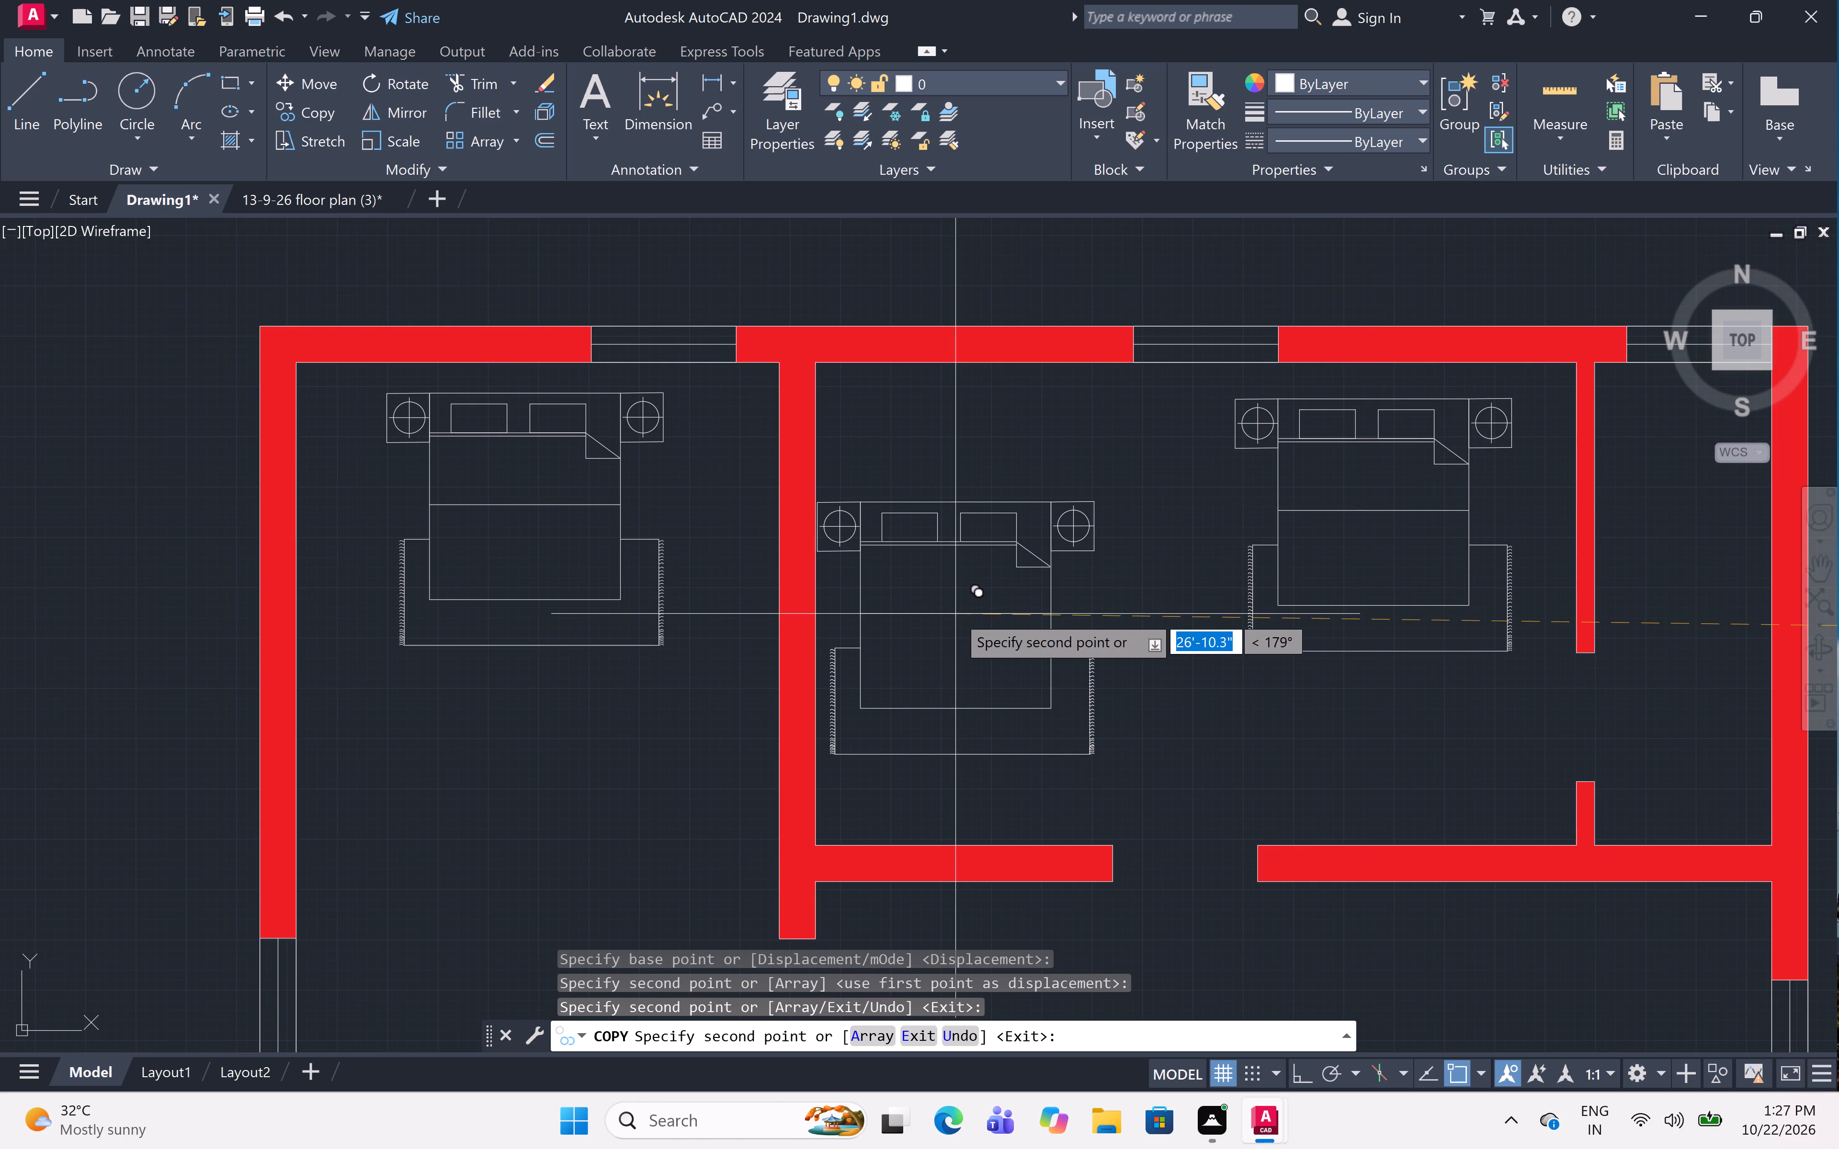
key(F1)
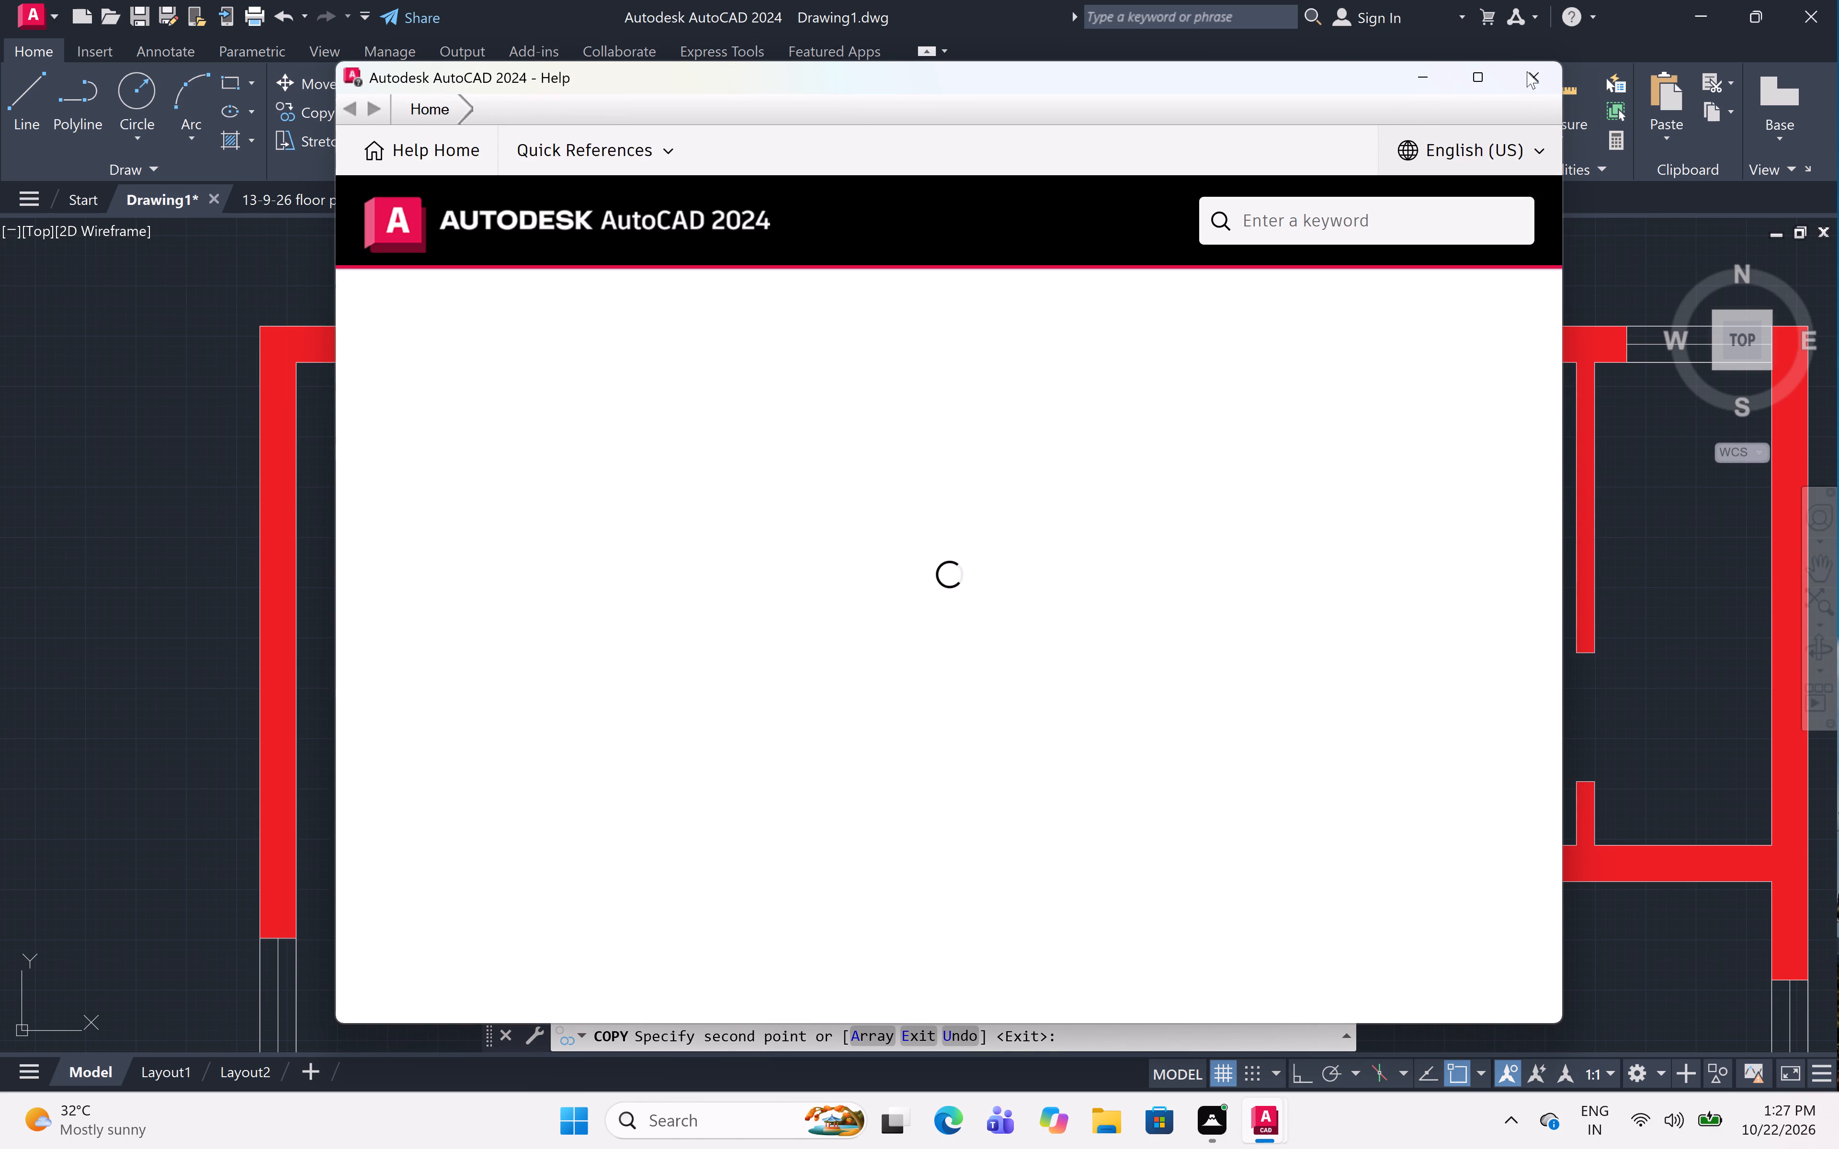
click(1533, 71)
key(Escape)
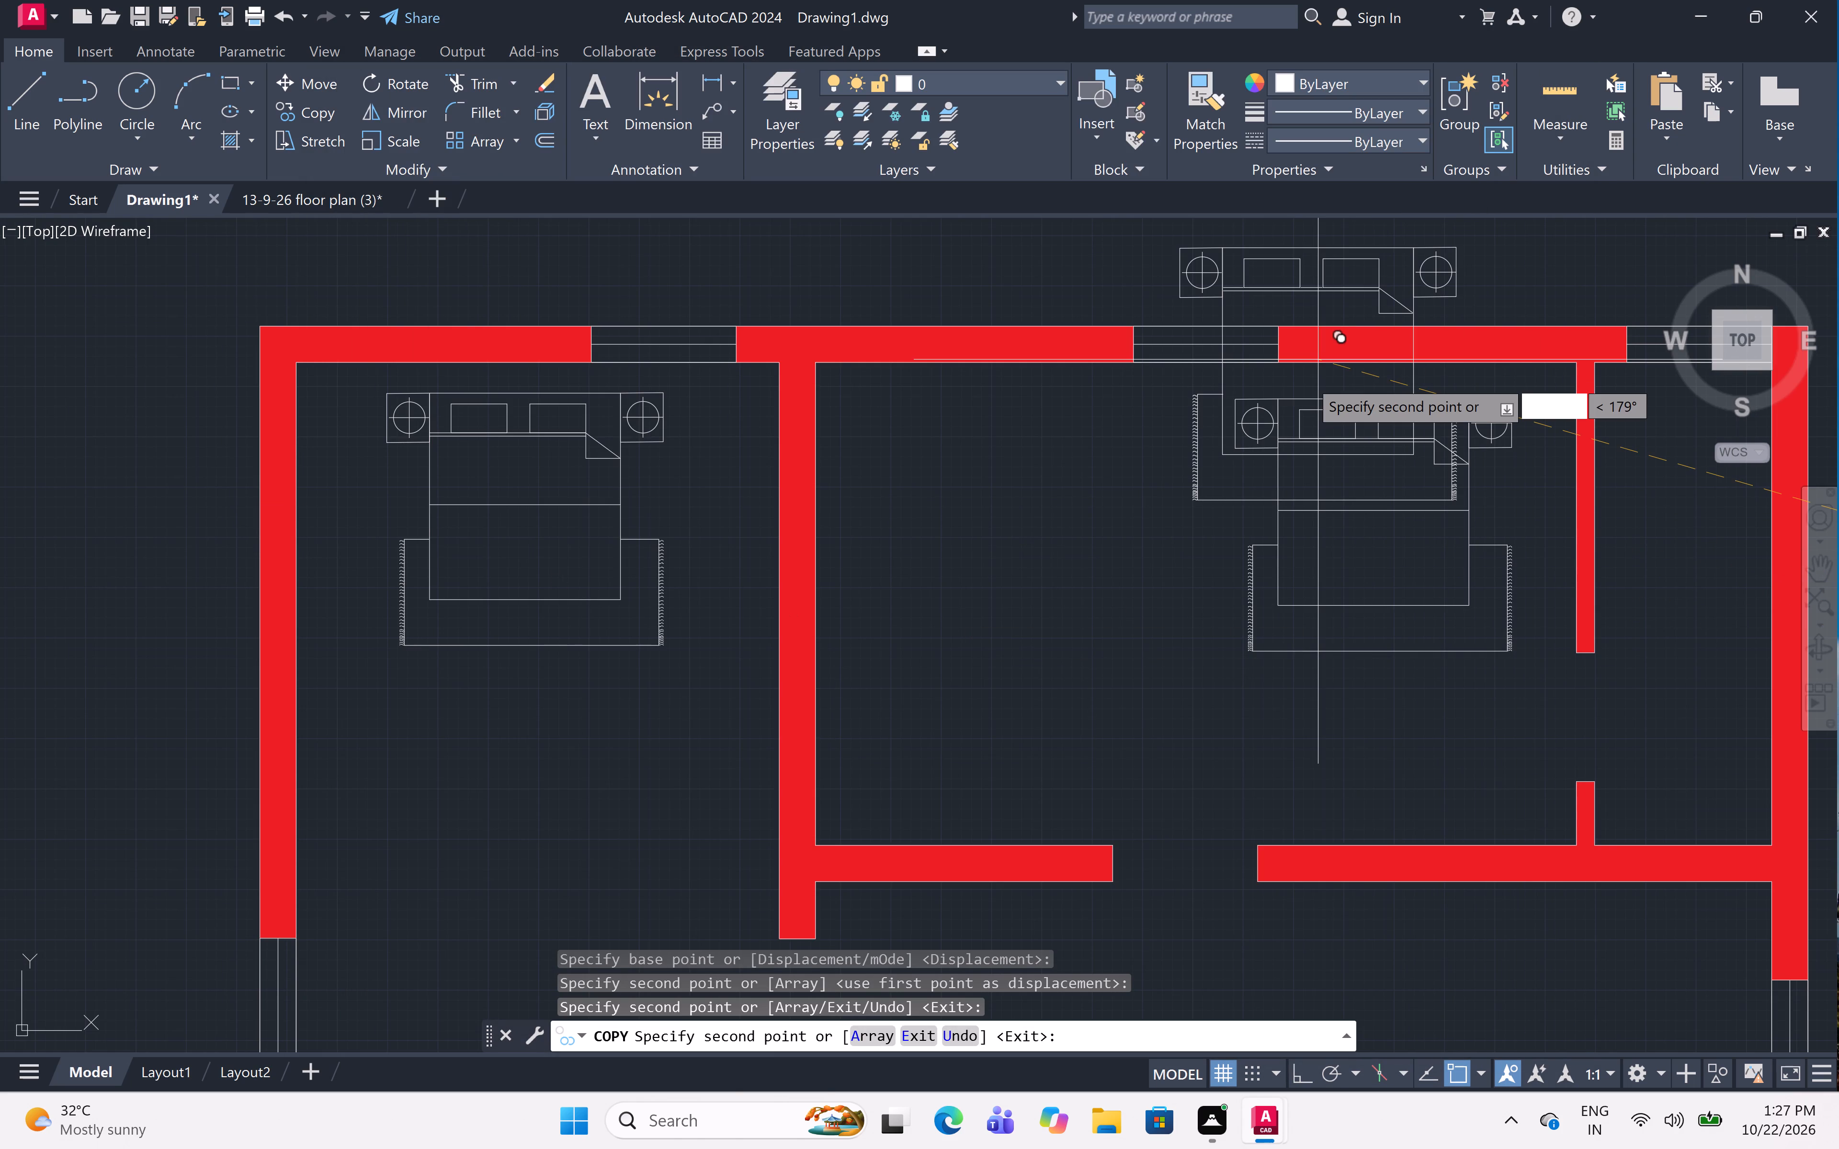
Colour the bed outline and both side-table outlines in the upper-left bedroom yellow 244,238,81.
scroll(534, 387, up, 2)
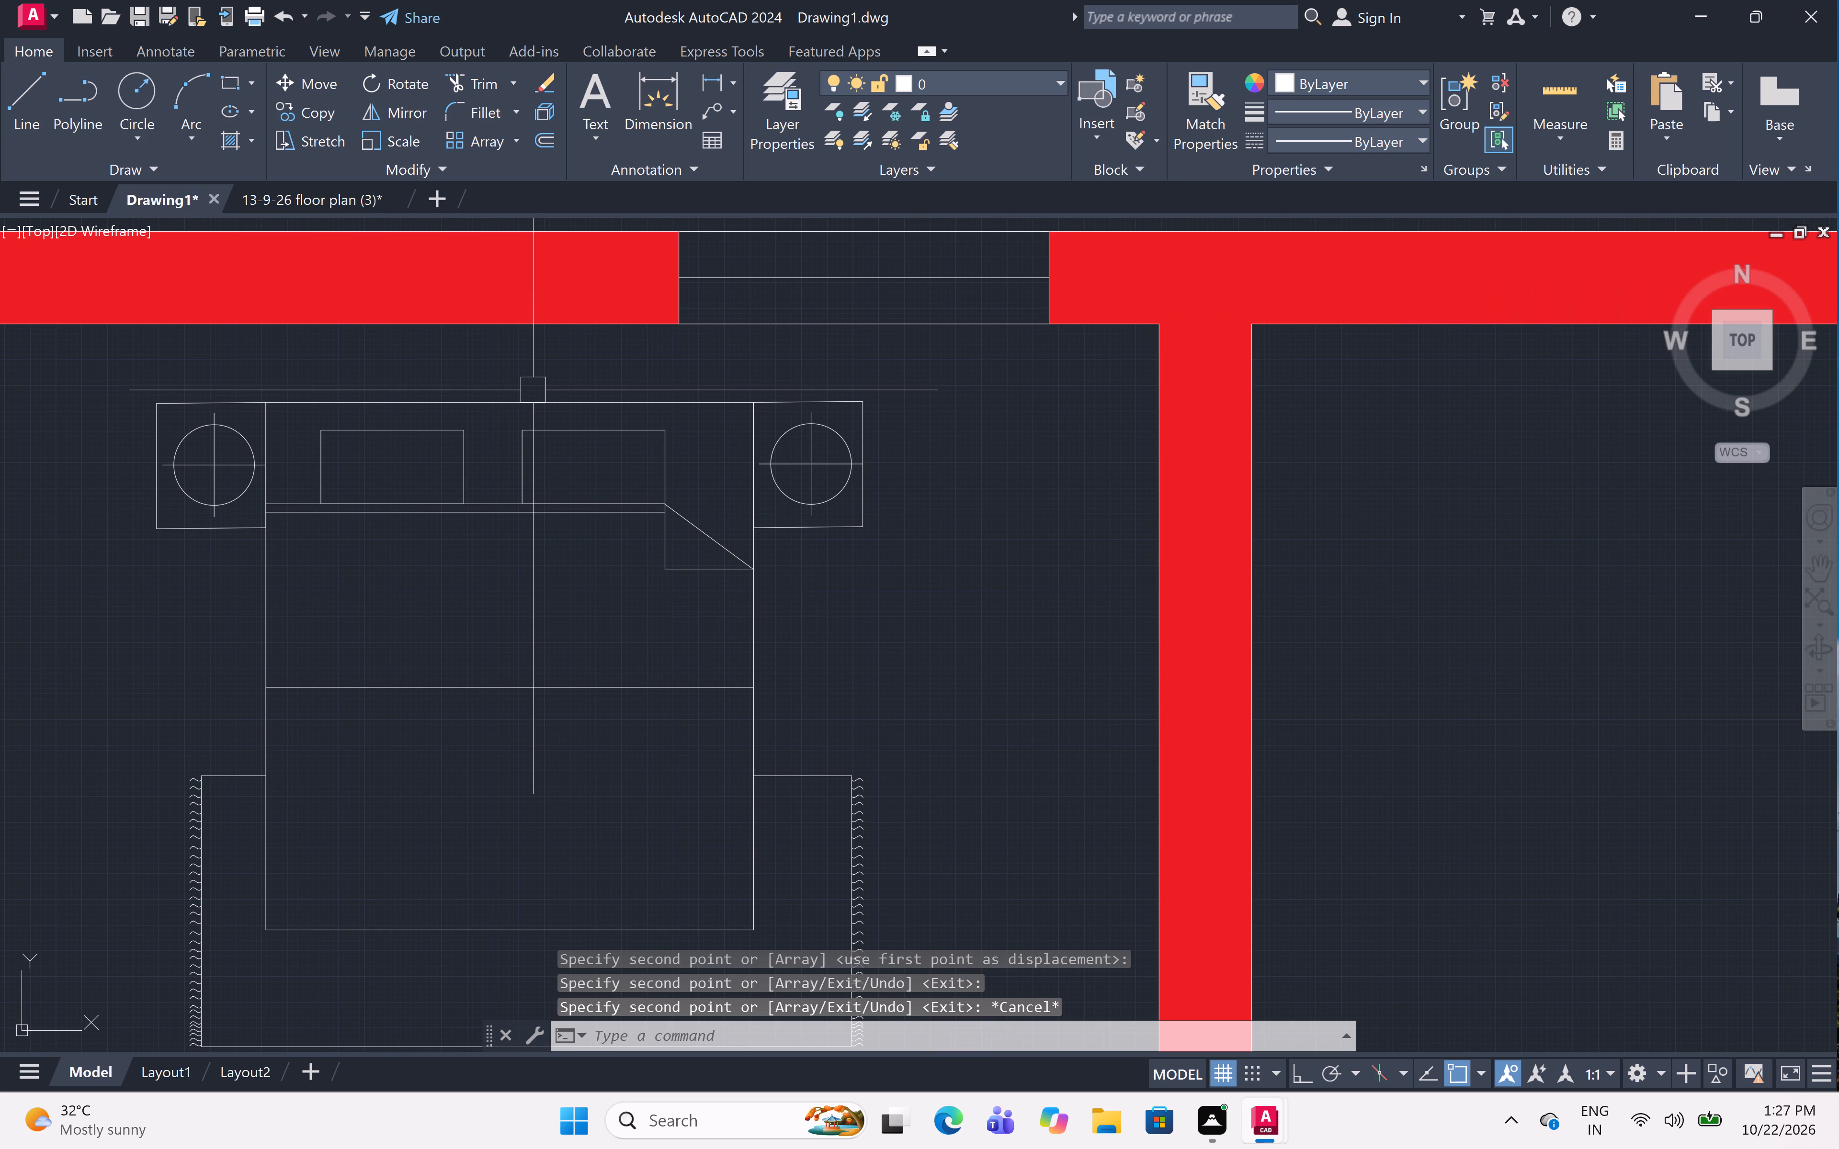
click(530, 406)
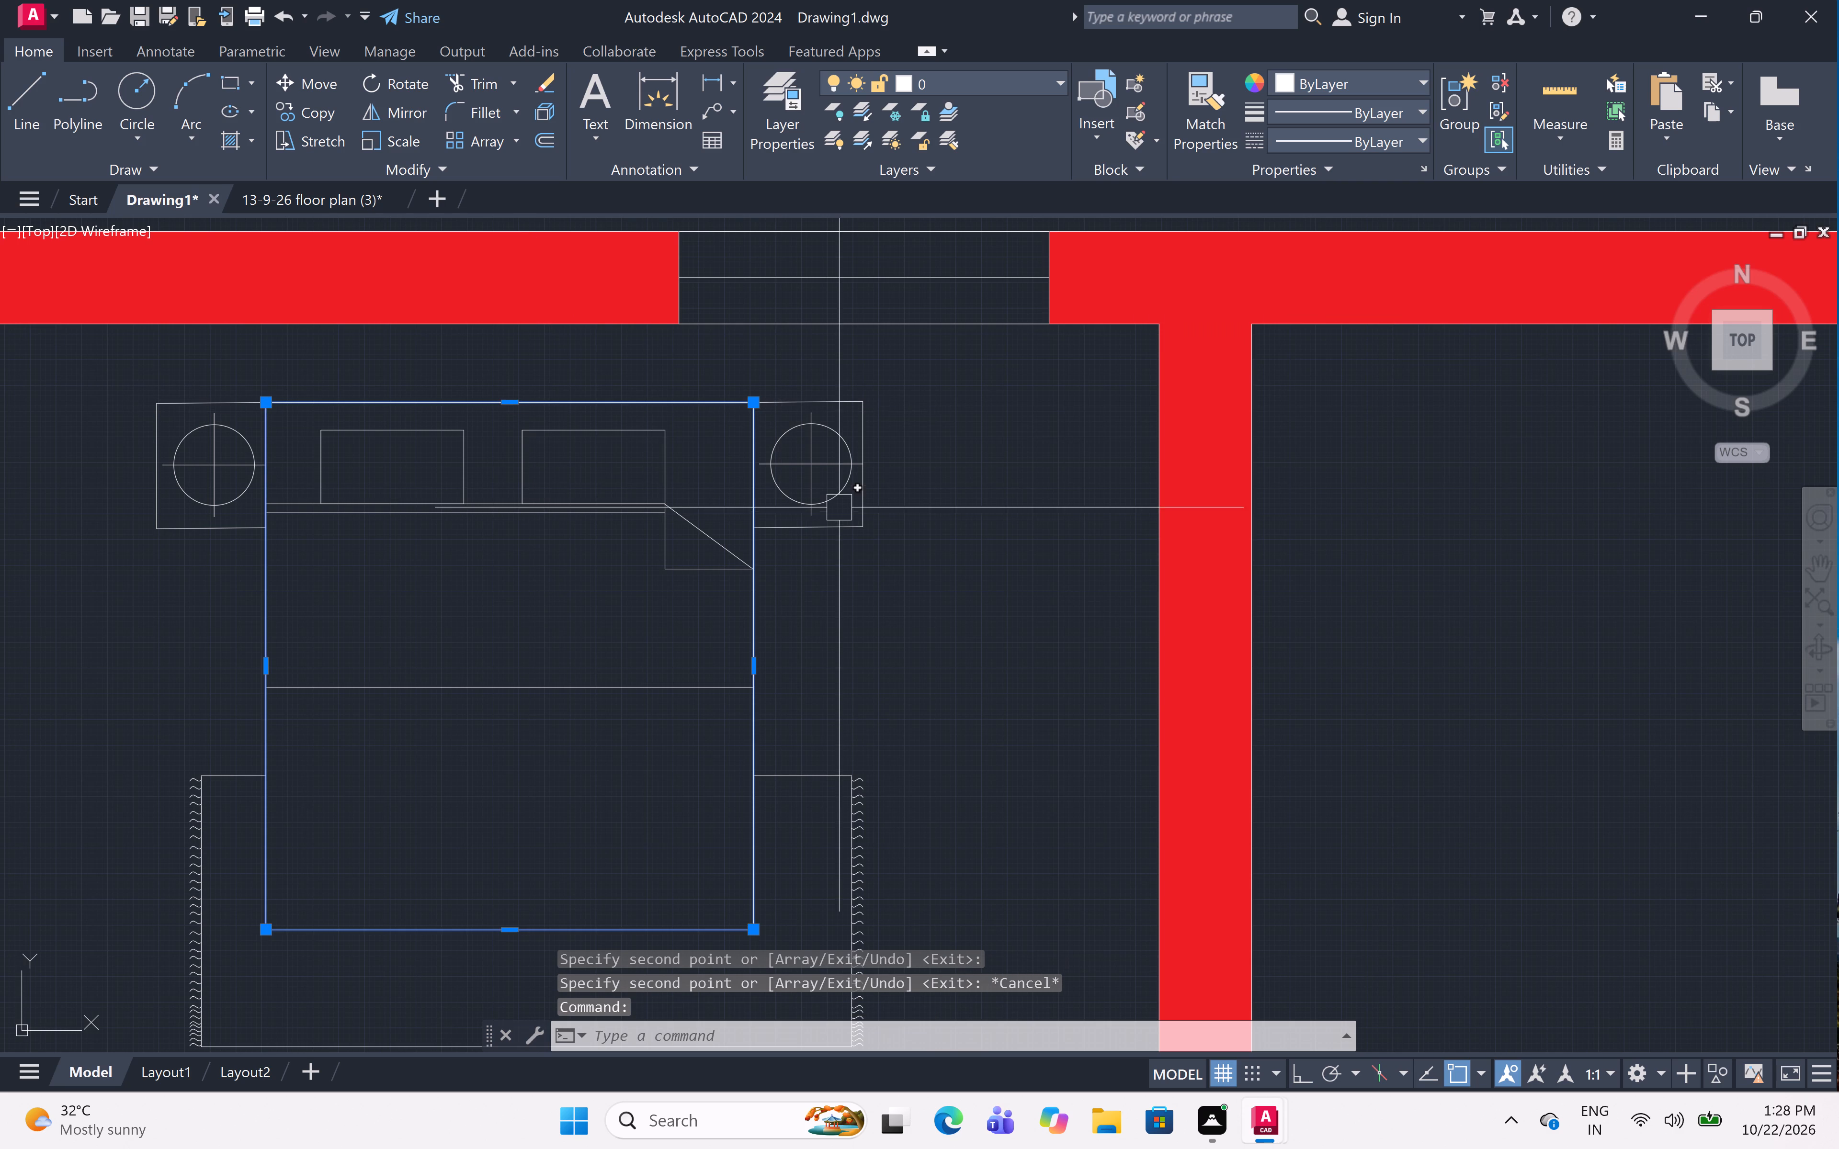
click(856, 399)
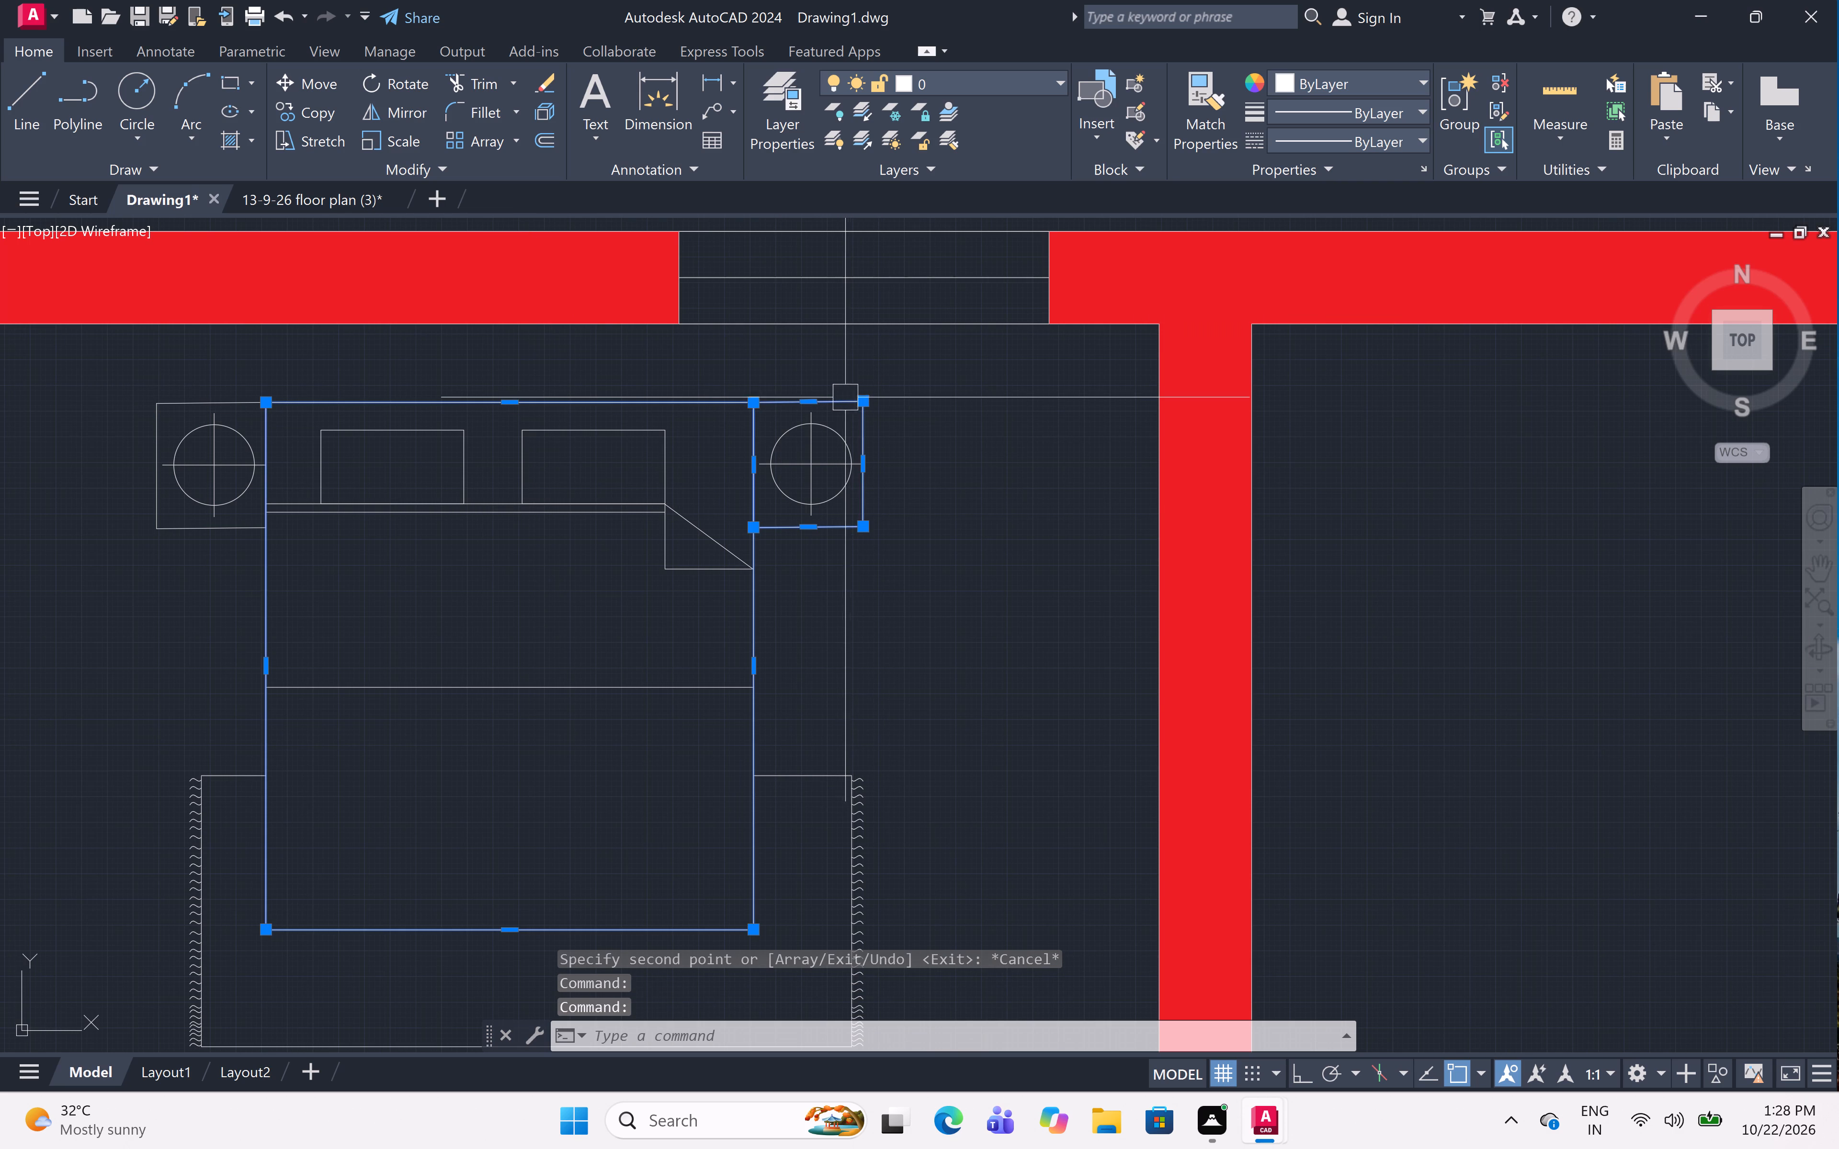
click(186, 394)
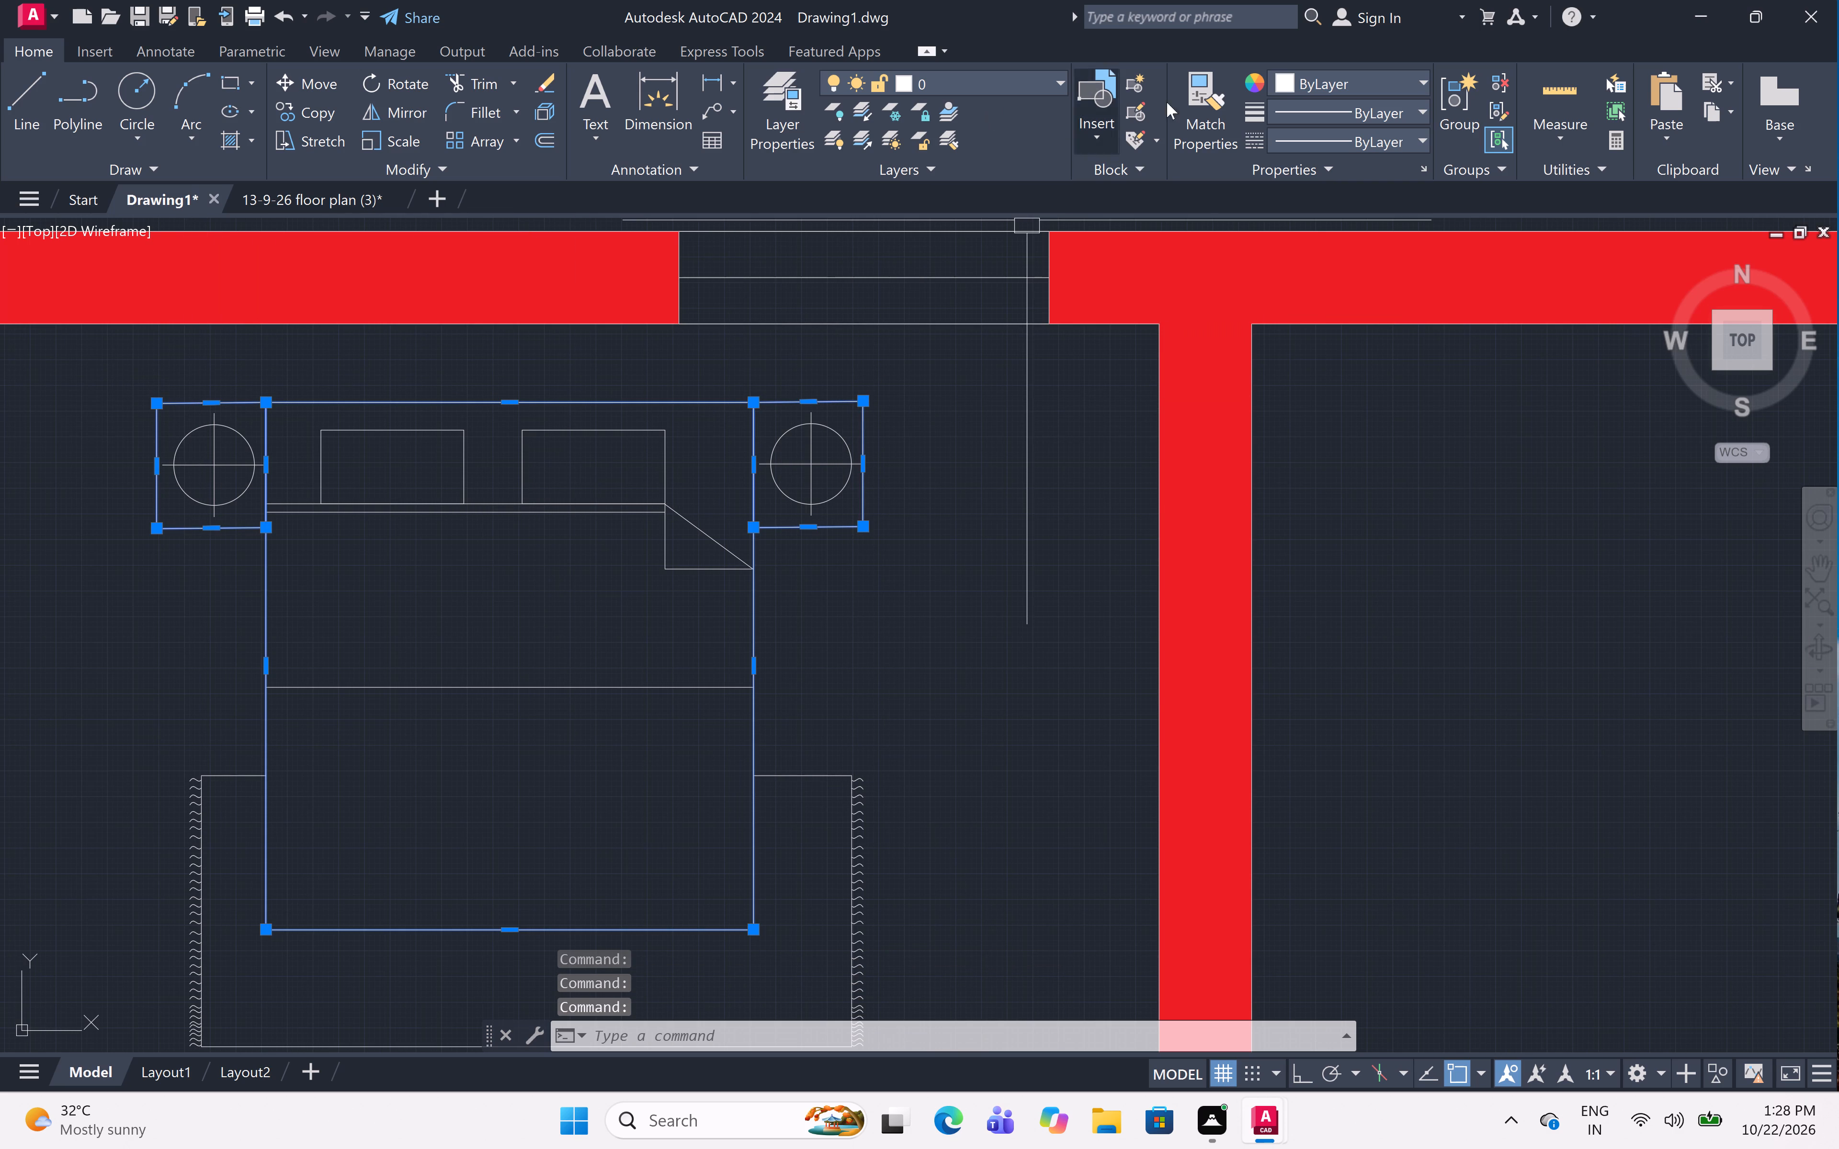
click(1368, 81)
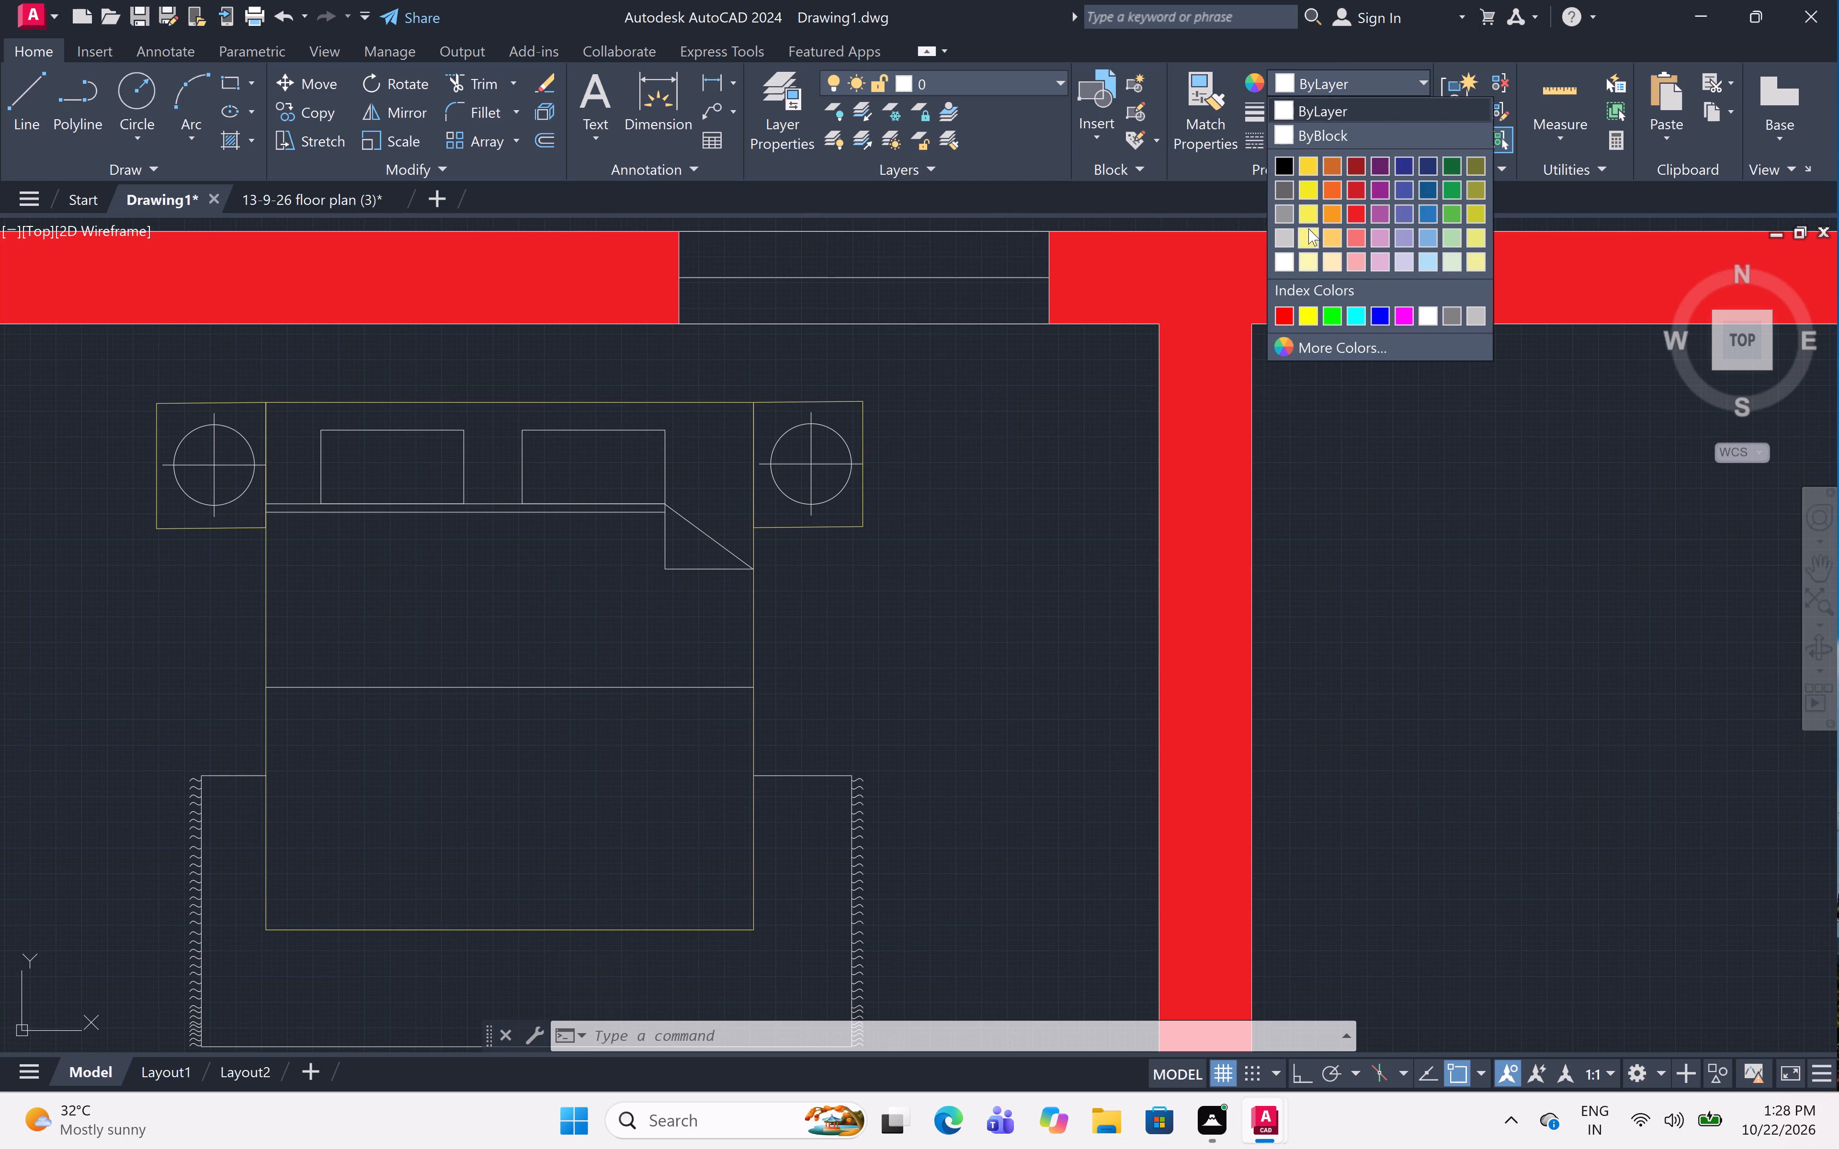
click(1305, 206)
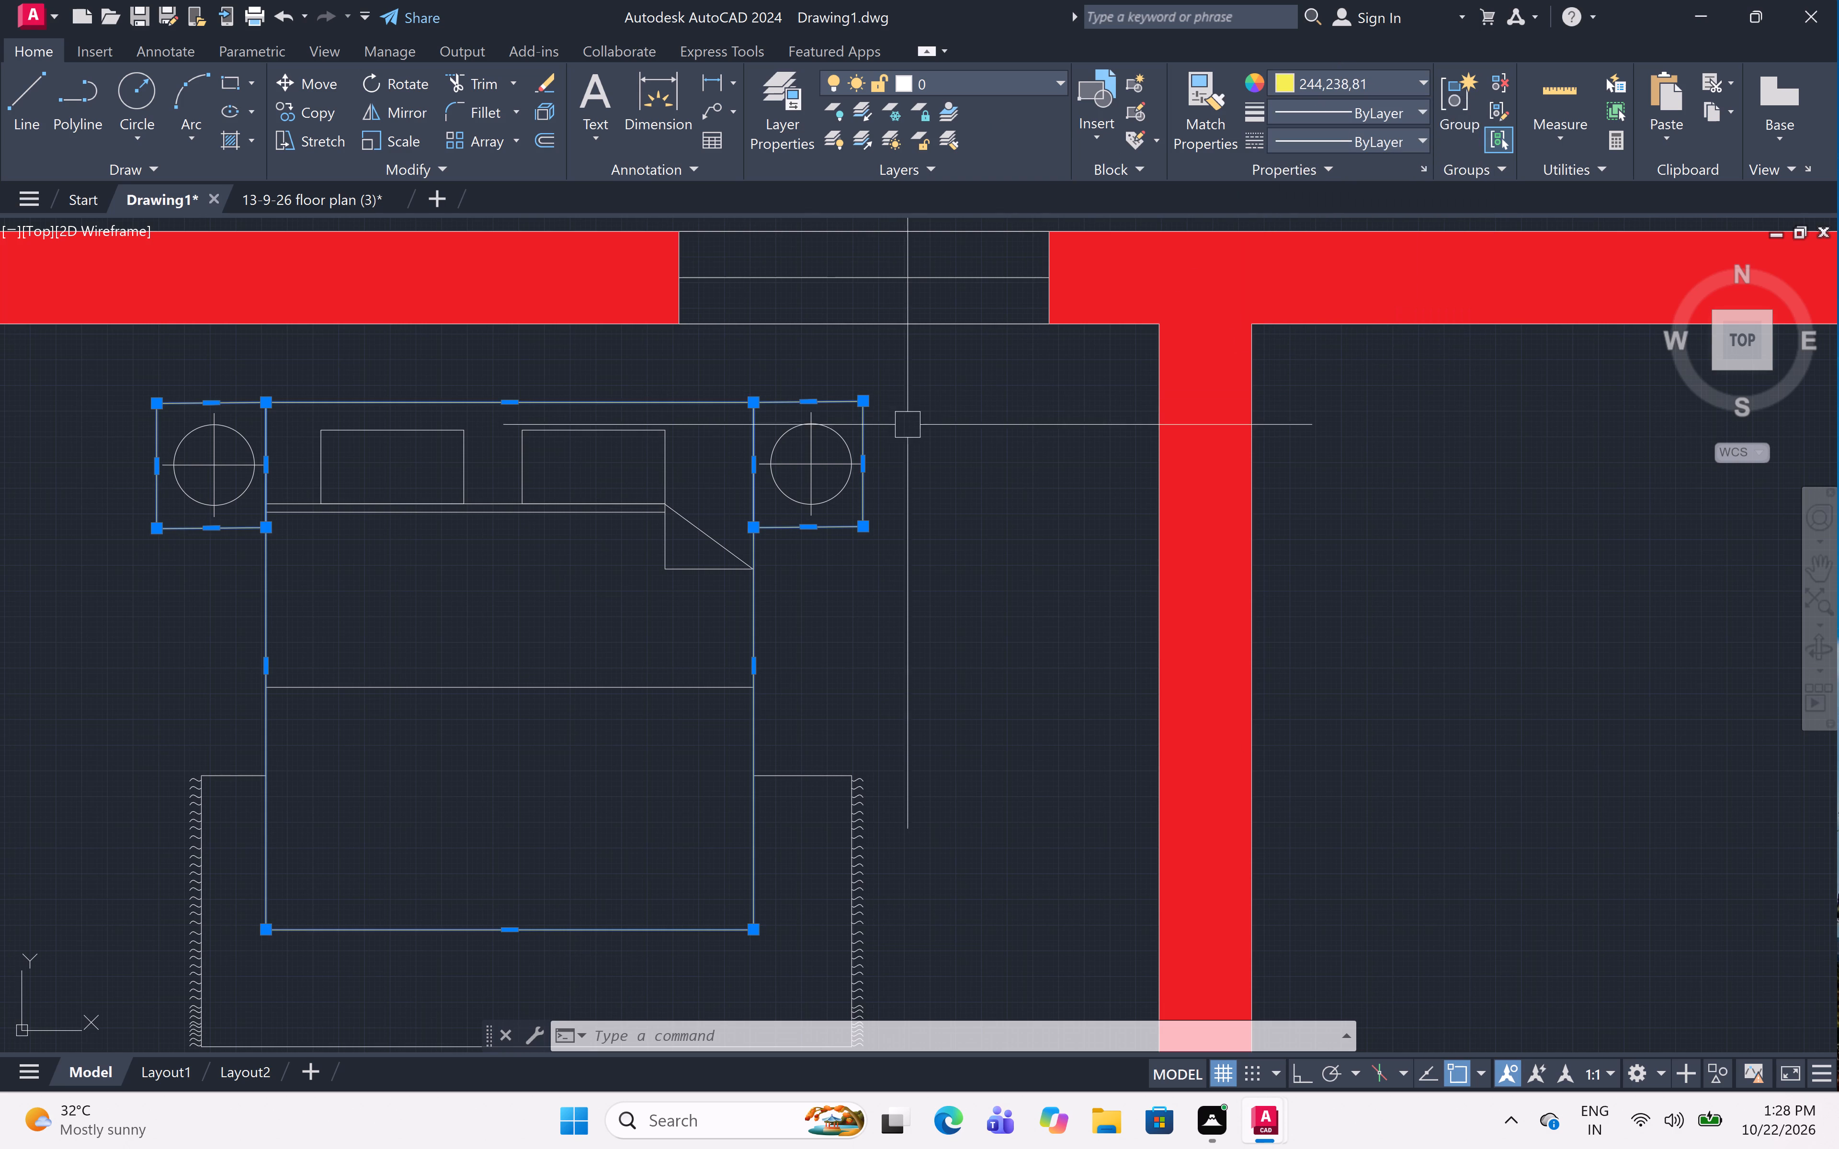
key(Escape)
Colour the upper-left bed's blanket lines and folded-corner triangle purple 169,83,160.
scroll(915, 430, down, 3)
scroll(915, 430, up, 2)
middle_drag(915, 430, 914, 452)
scroll(683, 547, up, 2)
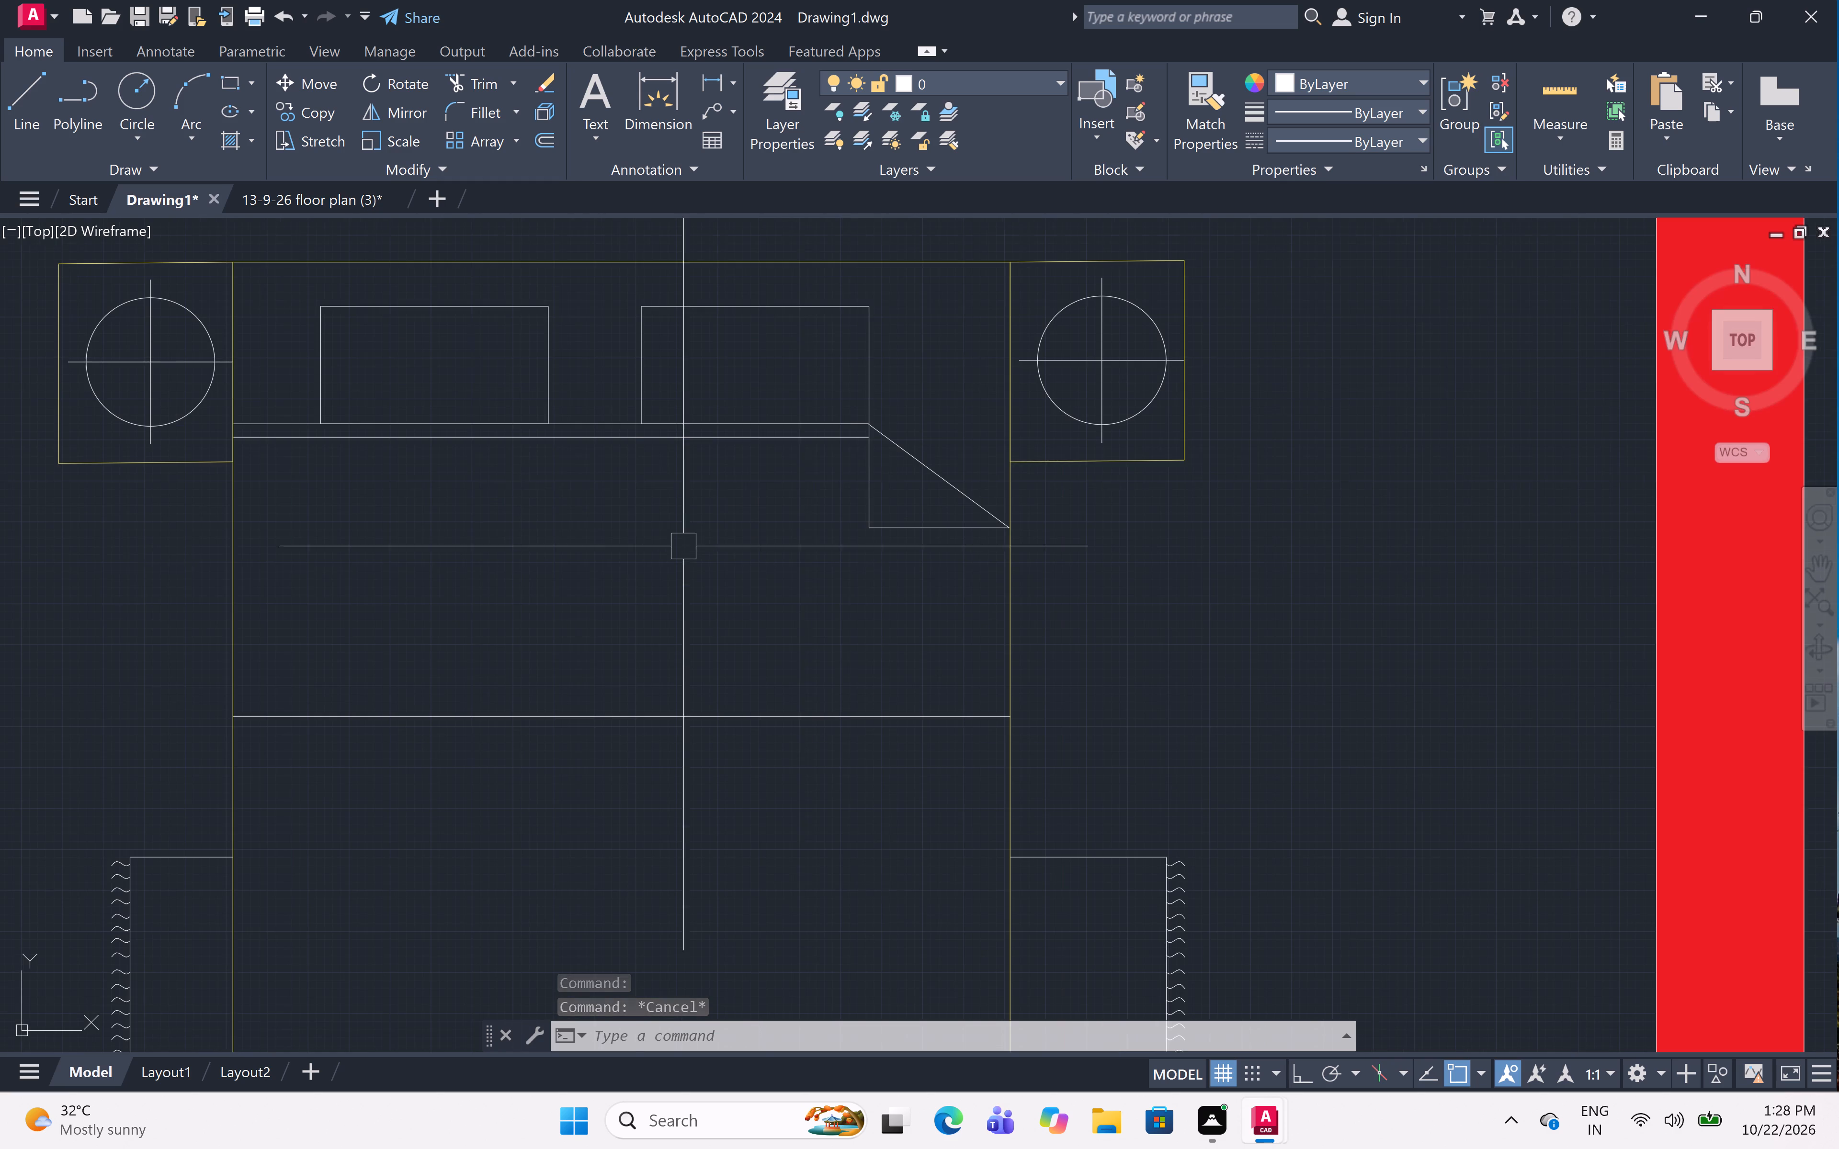
click(869, 481)
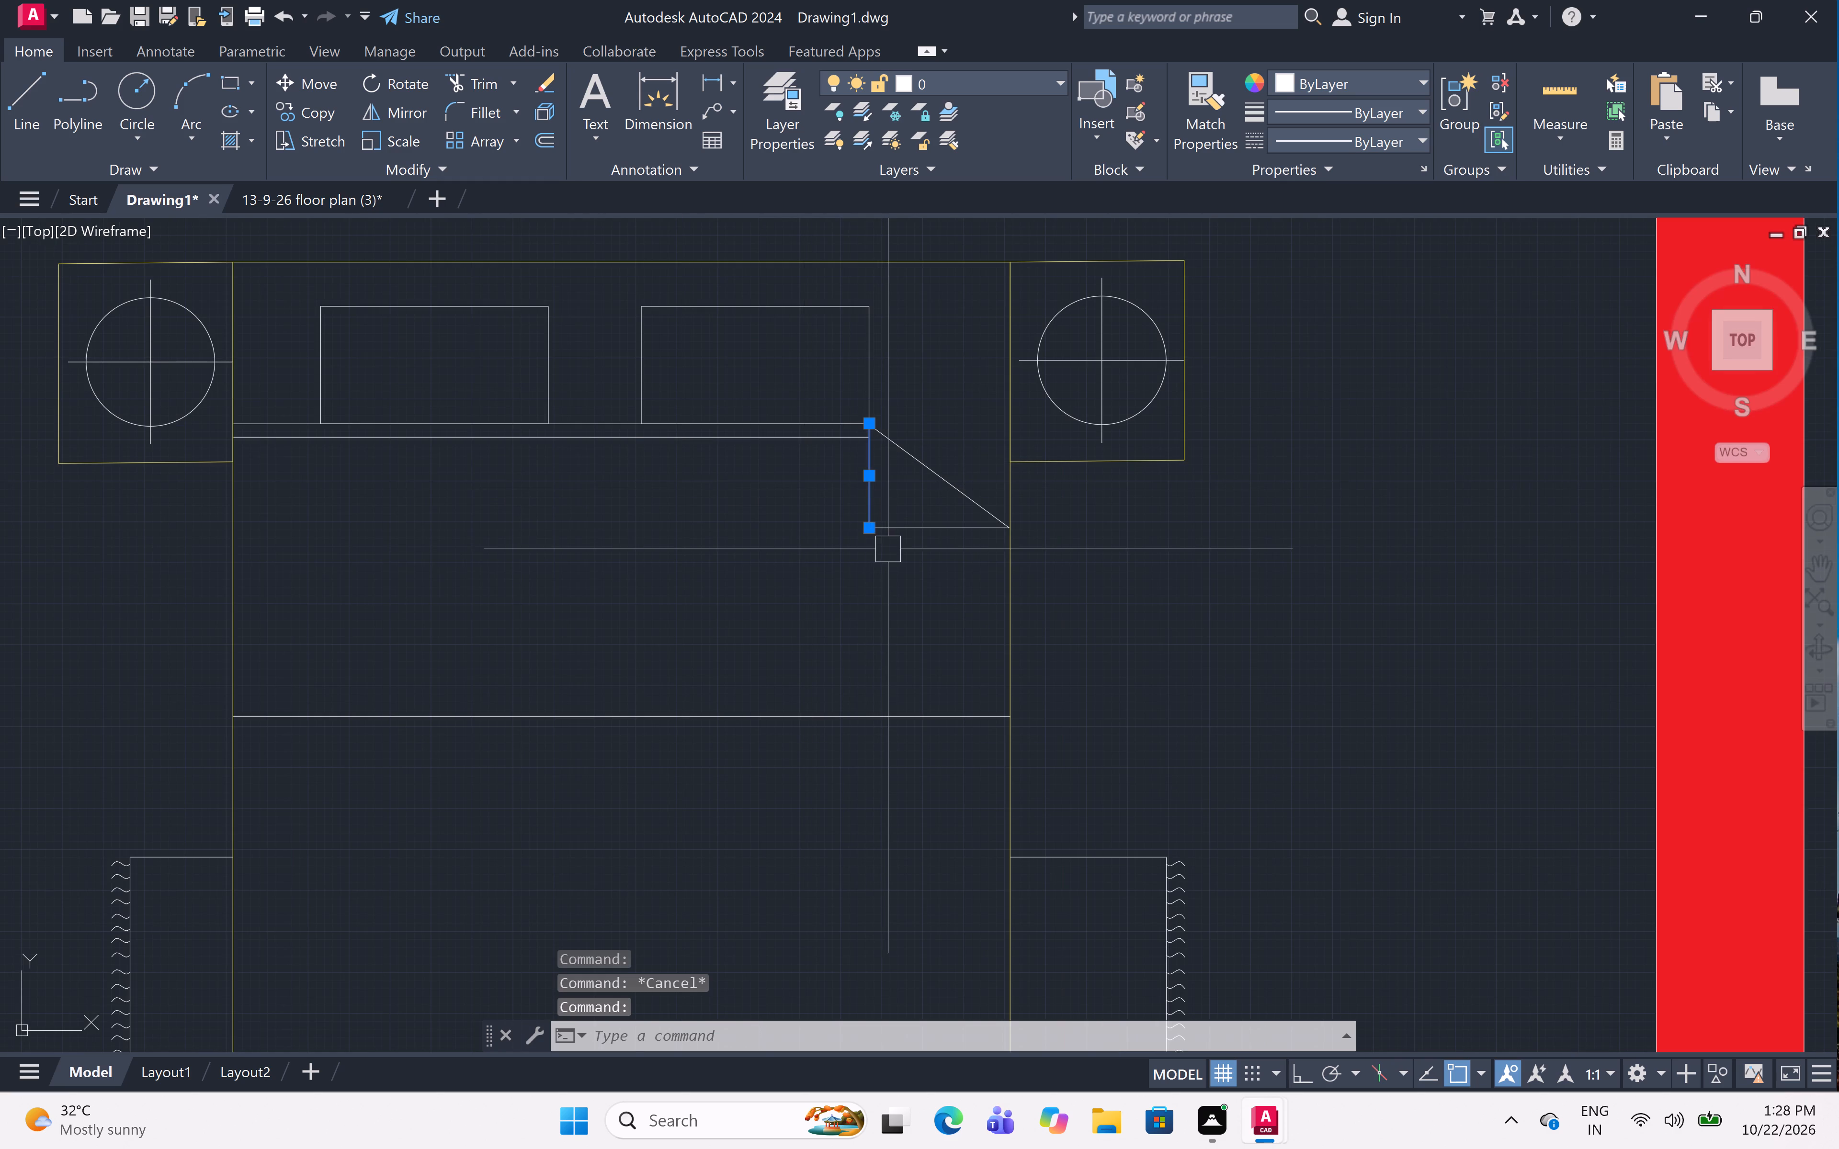
click(892, 533)
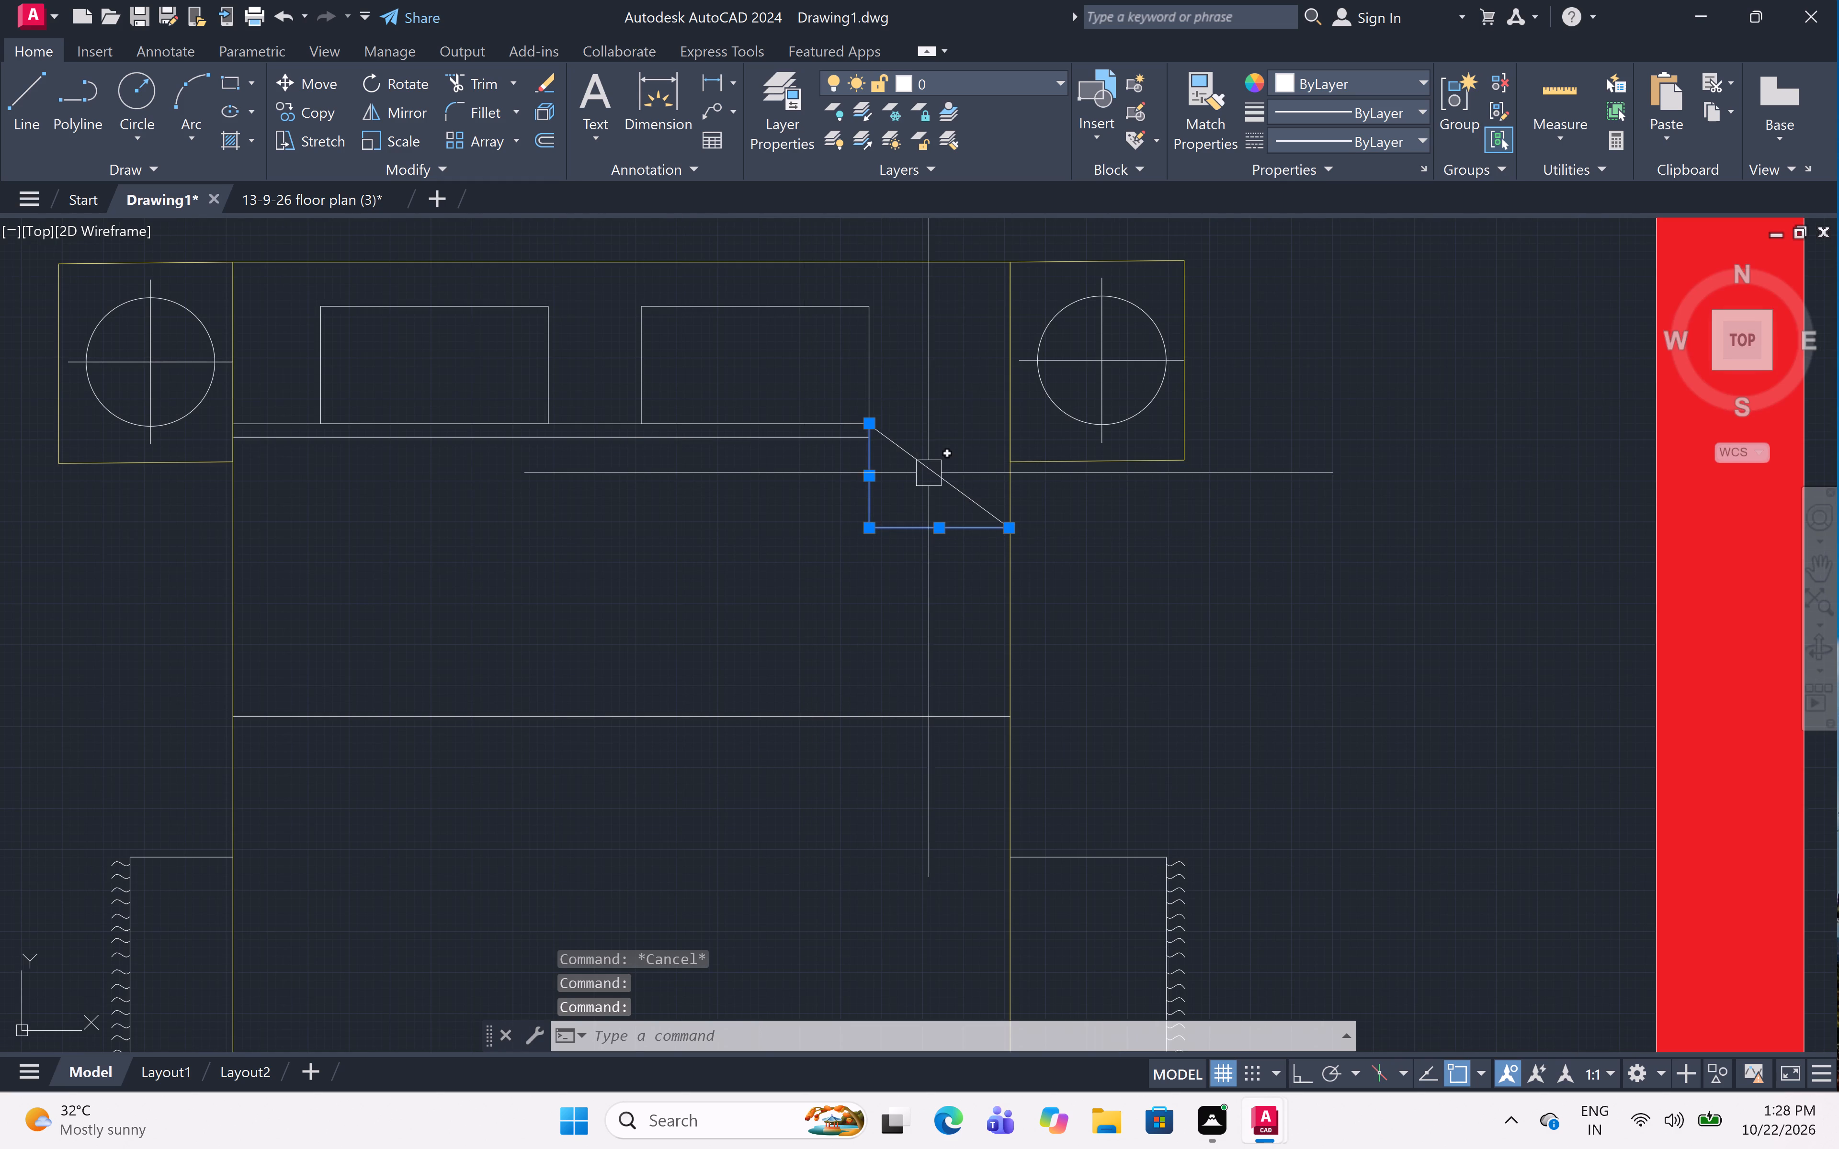
click(930, 471)
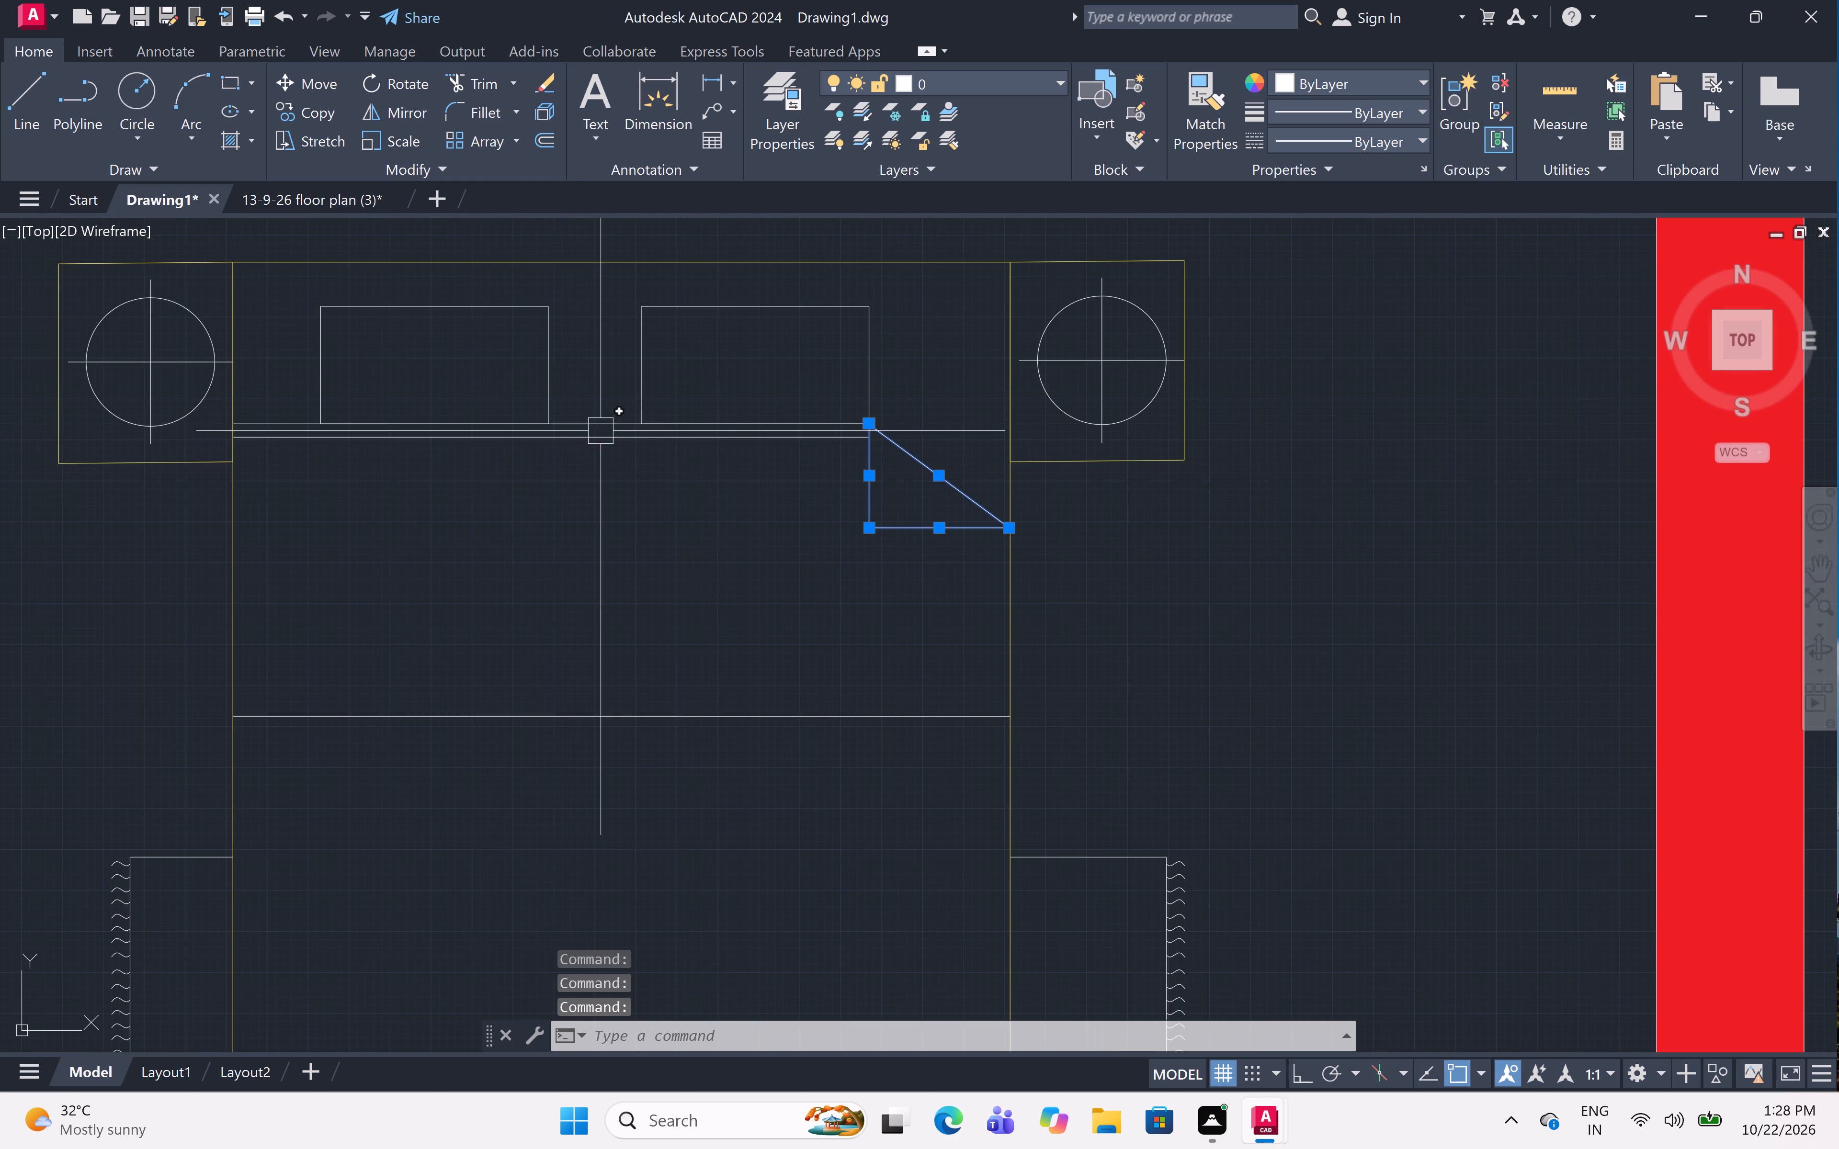
click(623, 398)
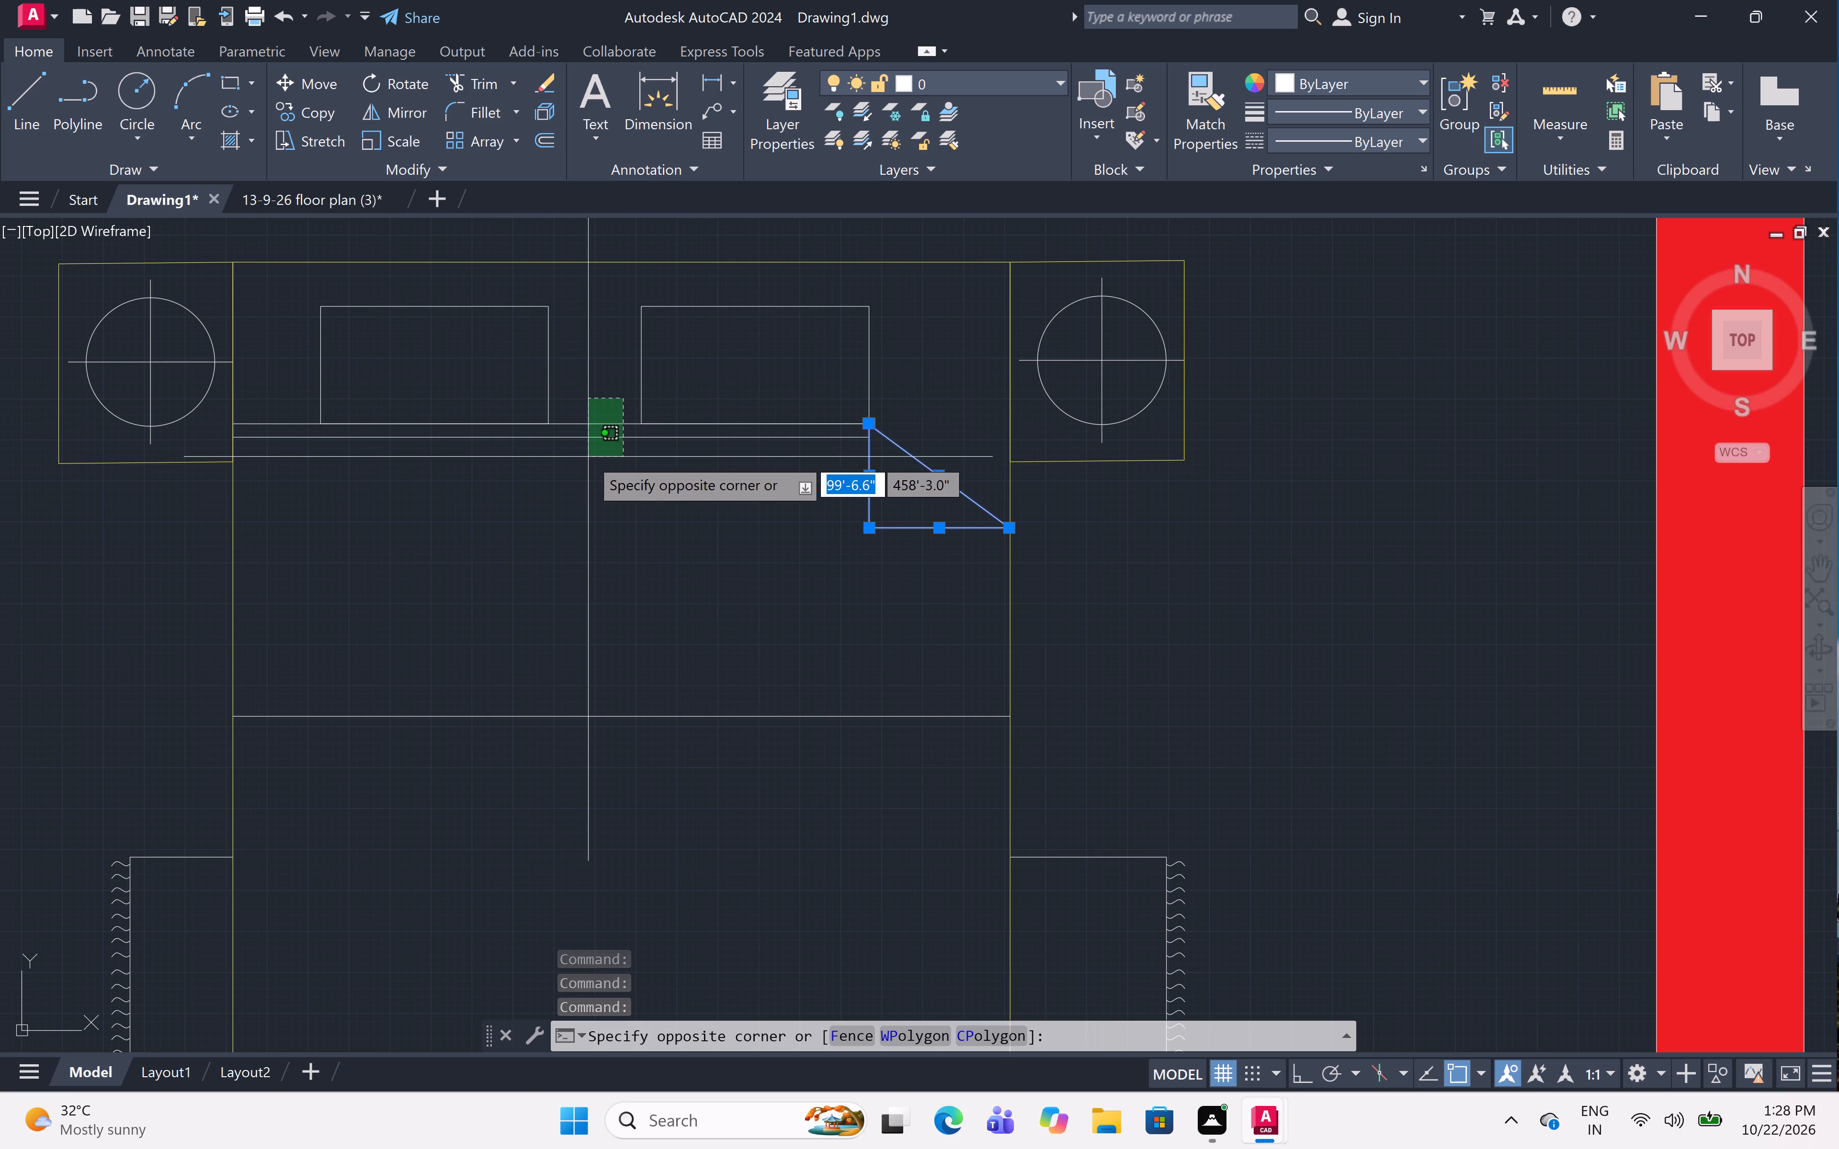
click(581, 462)
click(637, 645)
click(532, 777)
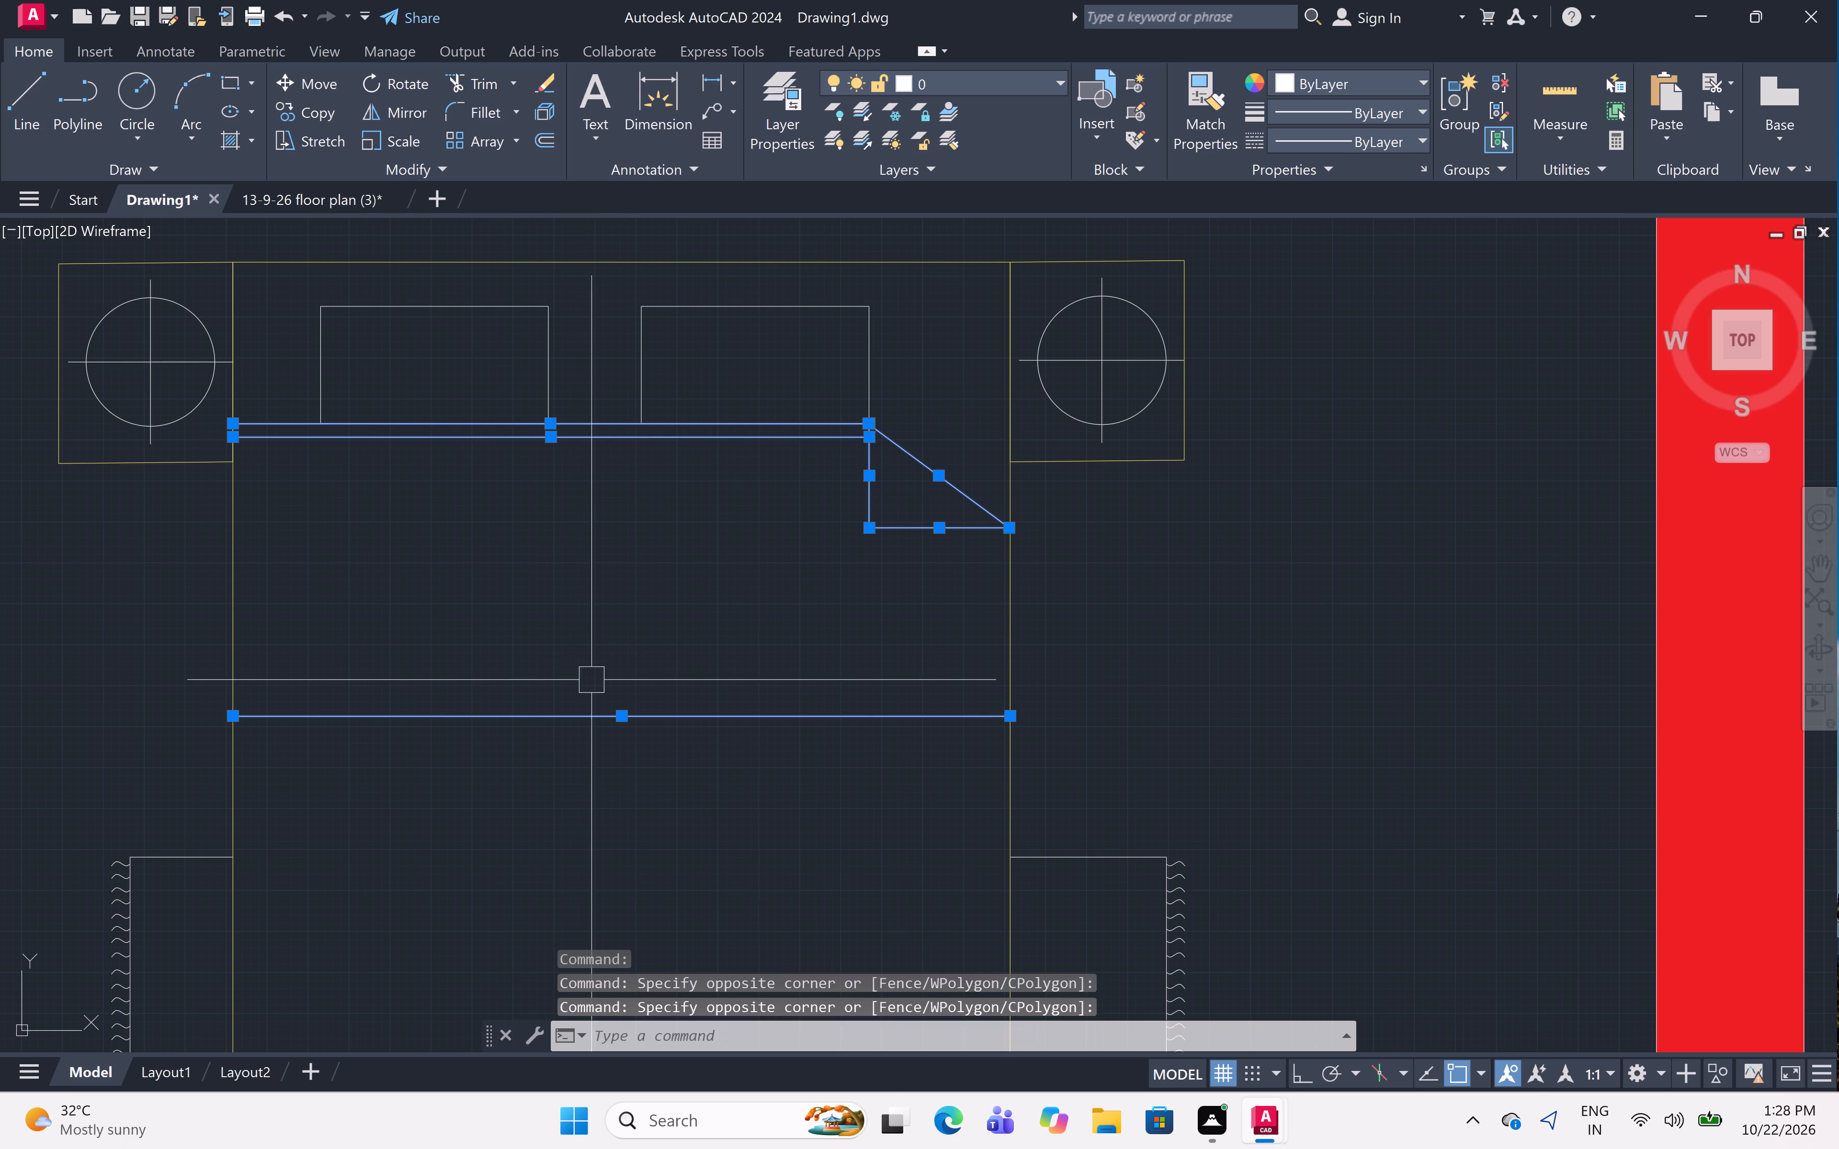
scroll(625, 631, down, 2)
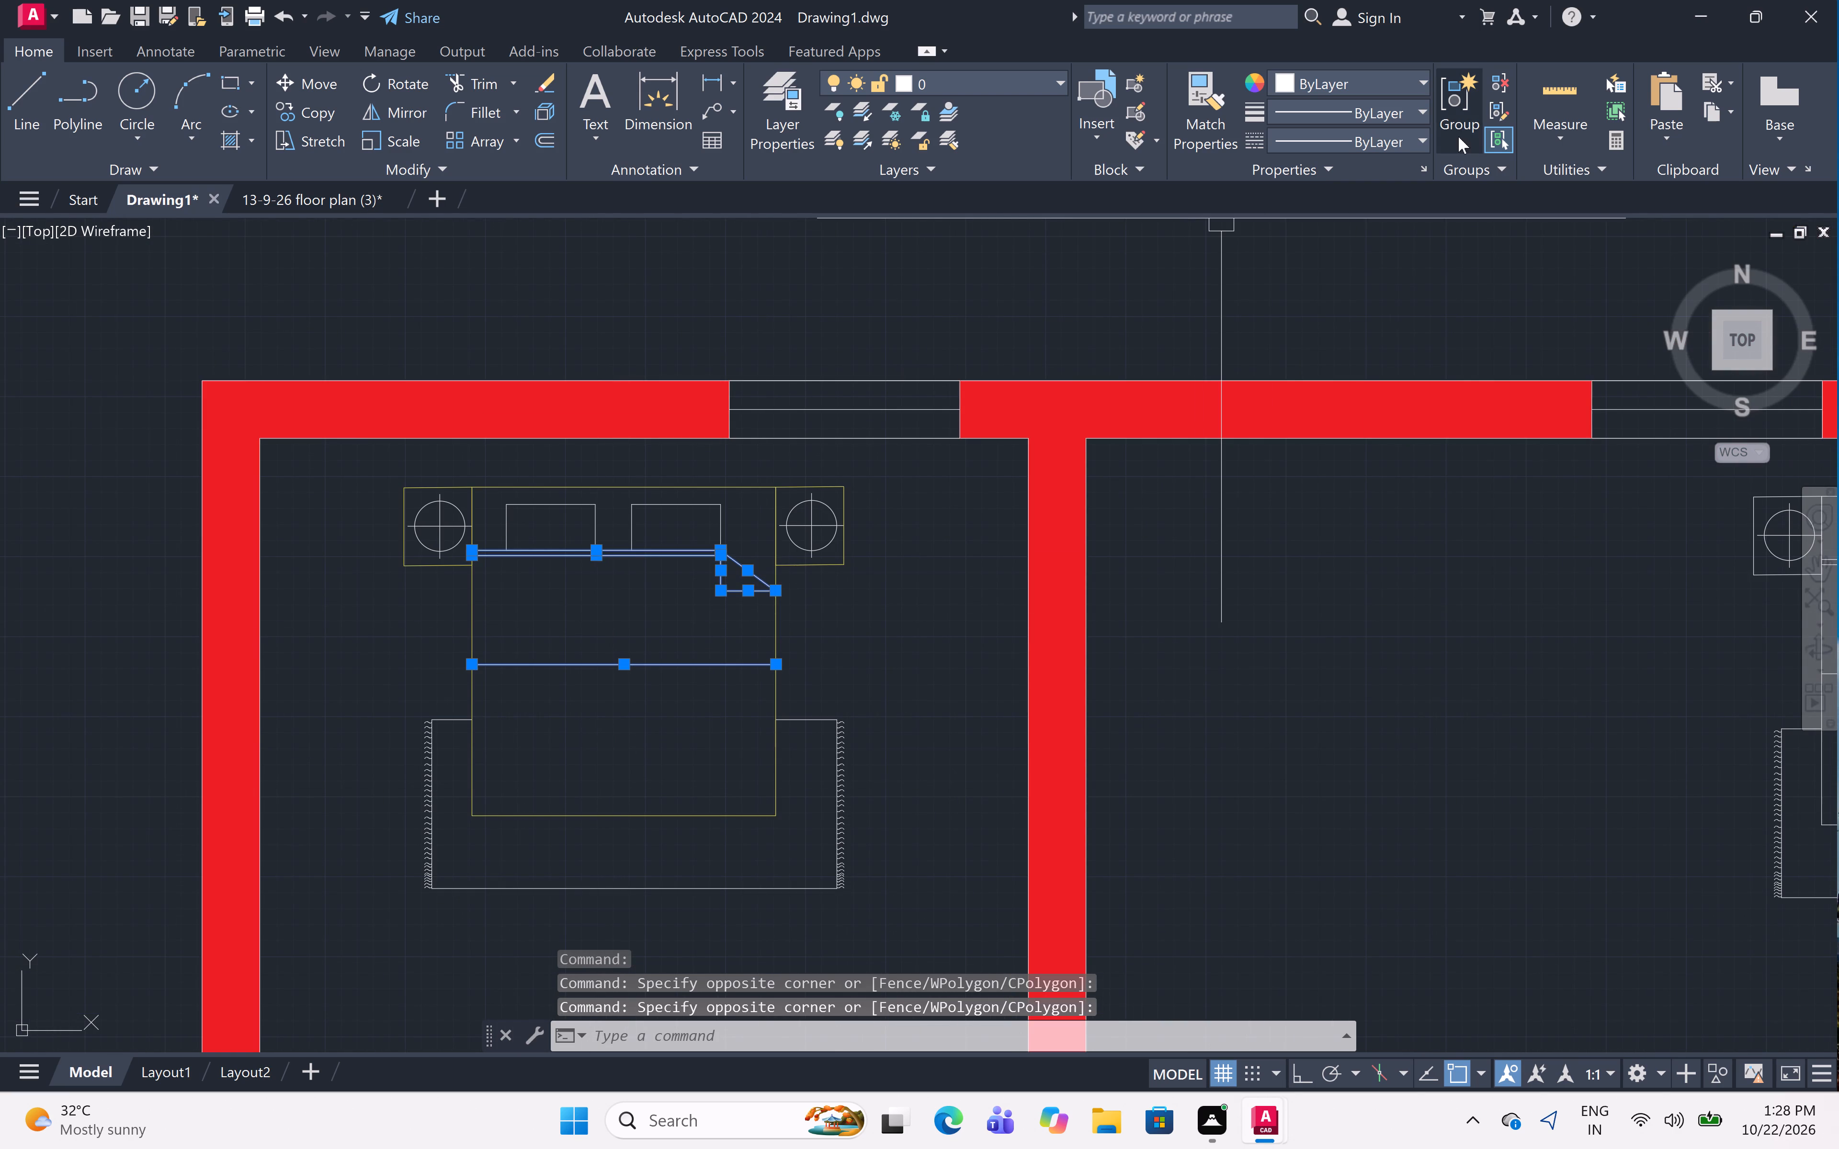
click(1386, 87)
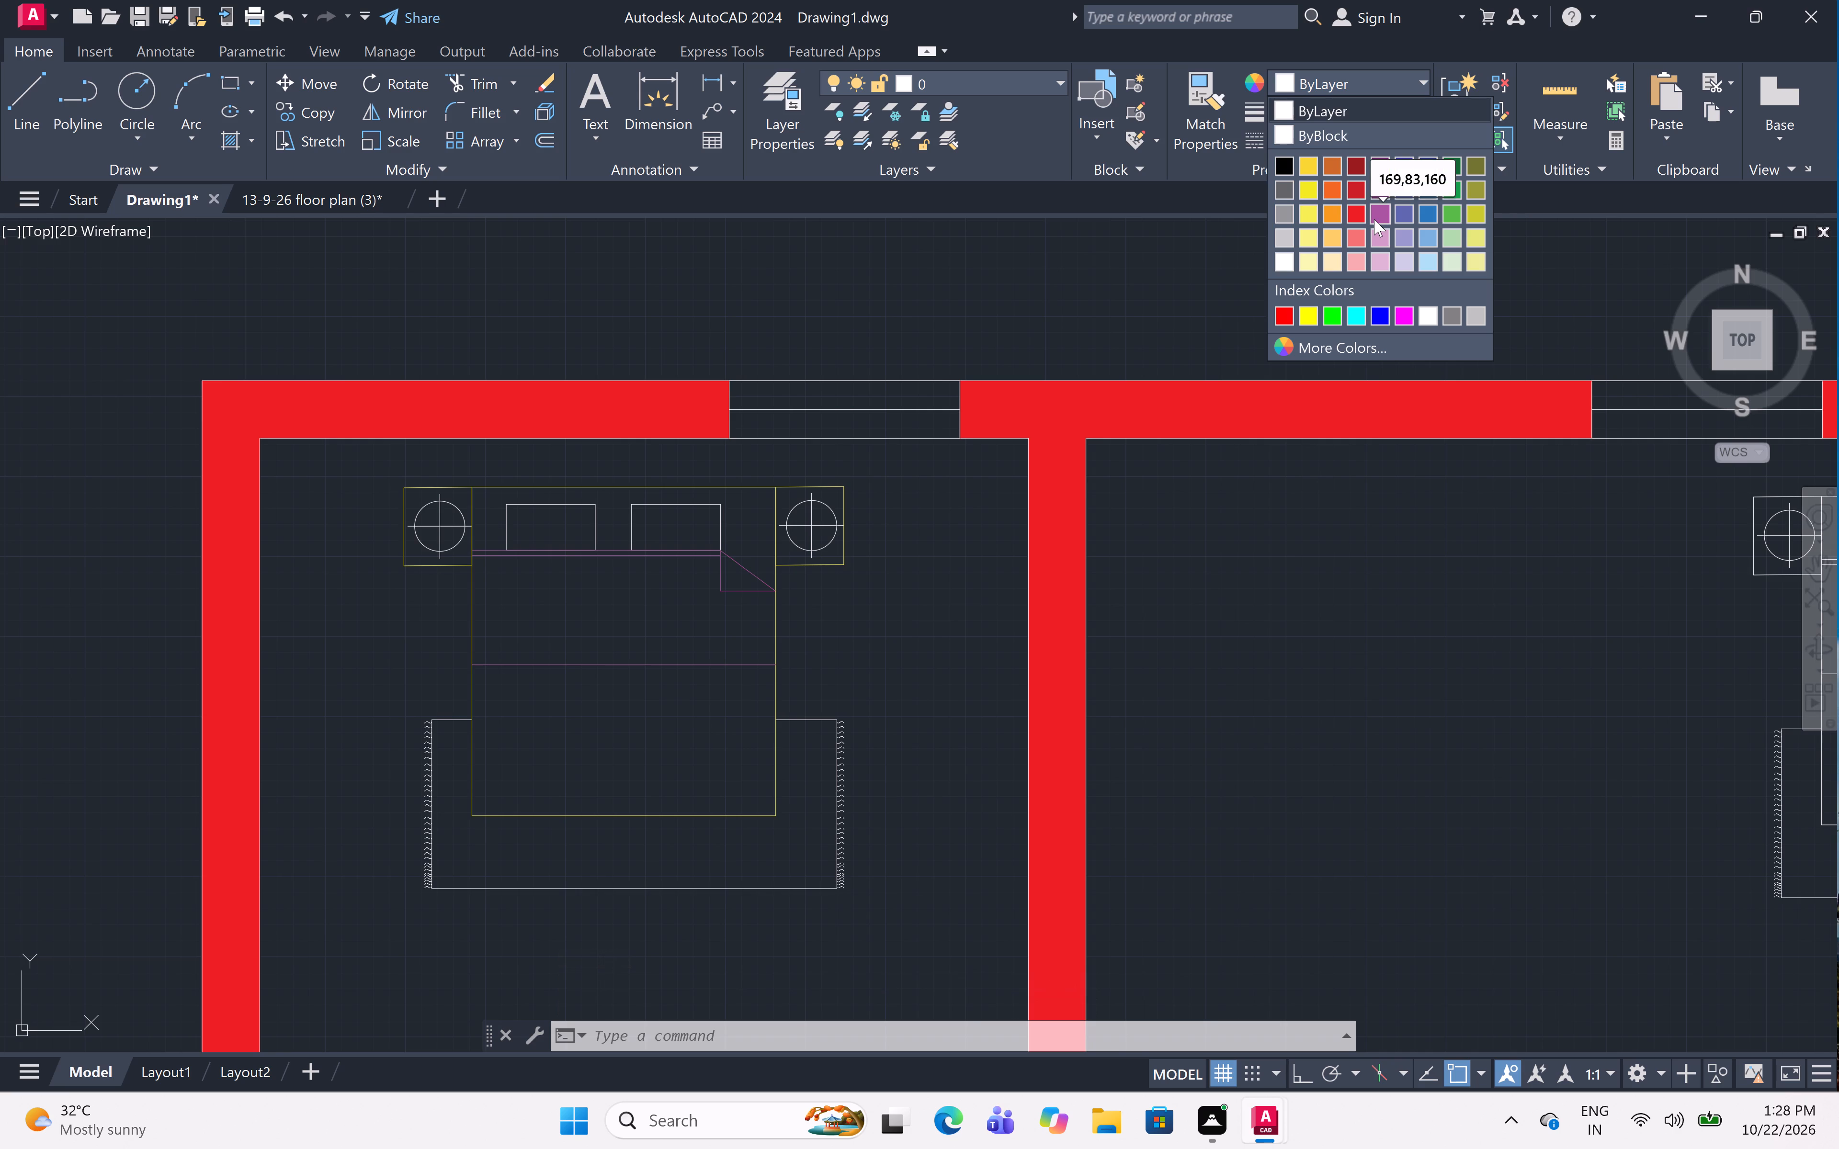
click(1374, 219)
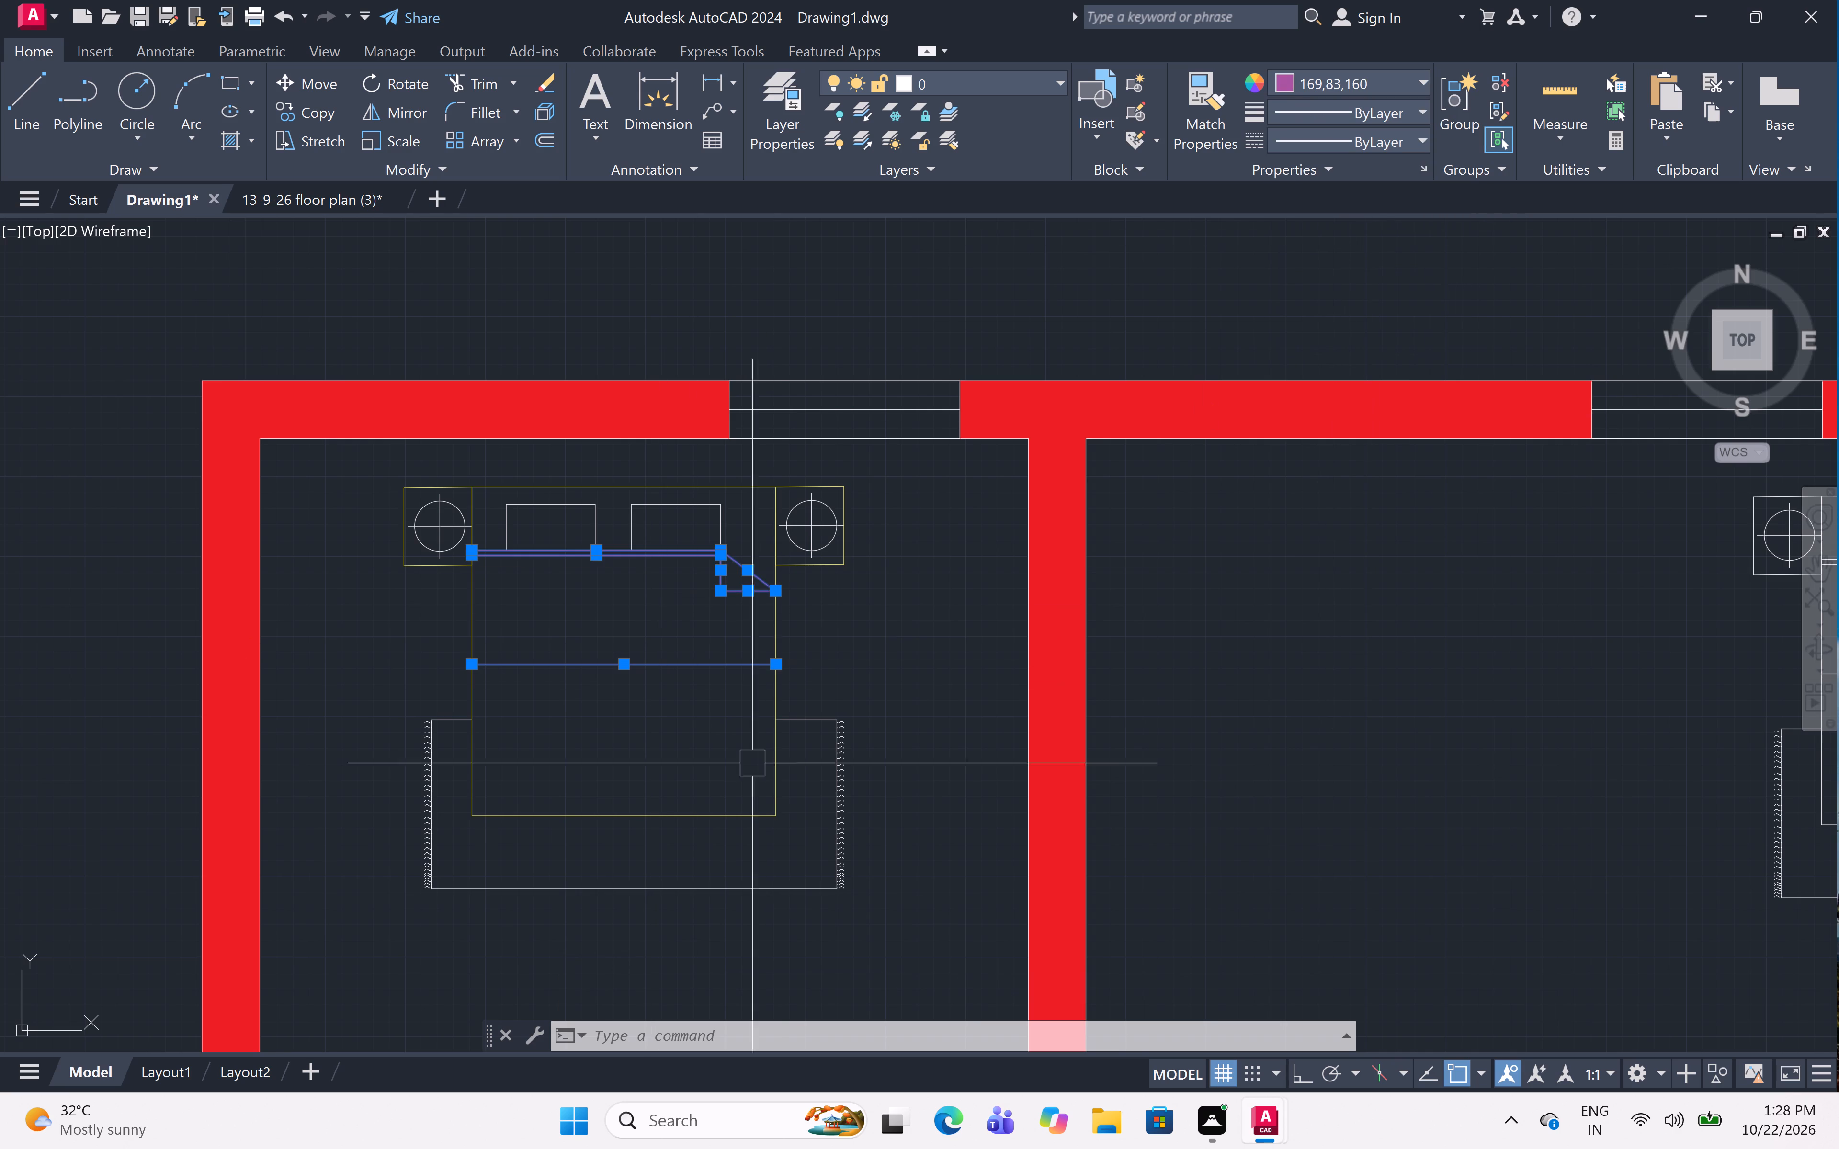
key(Escape)
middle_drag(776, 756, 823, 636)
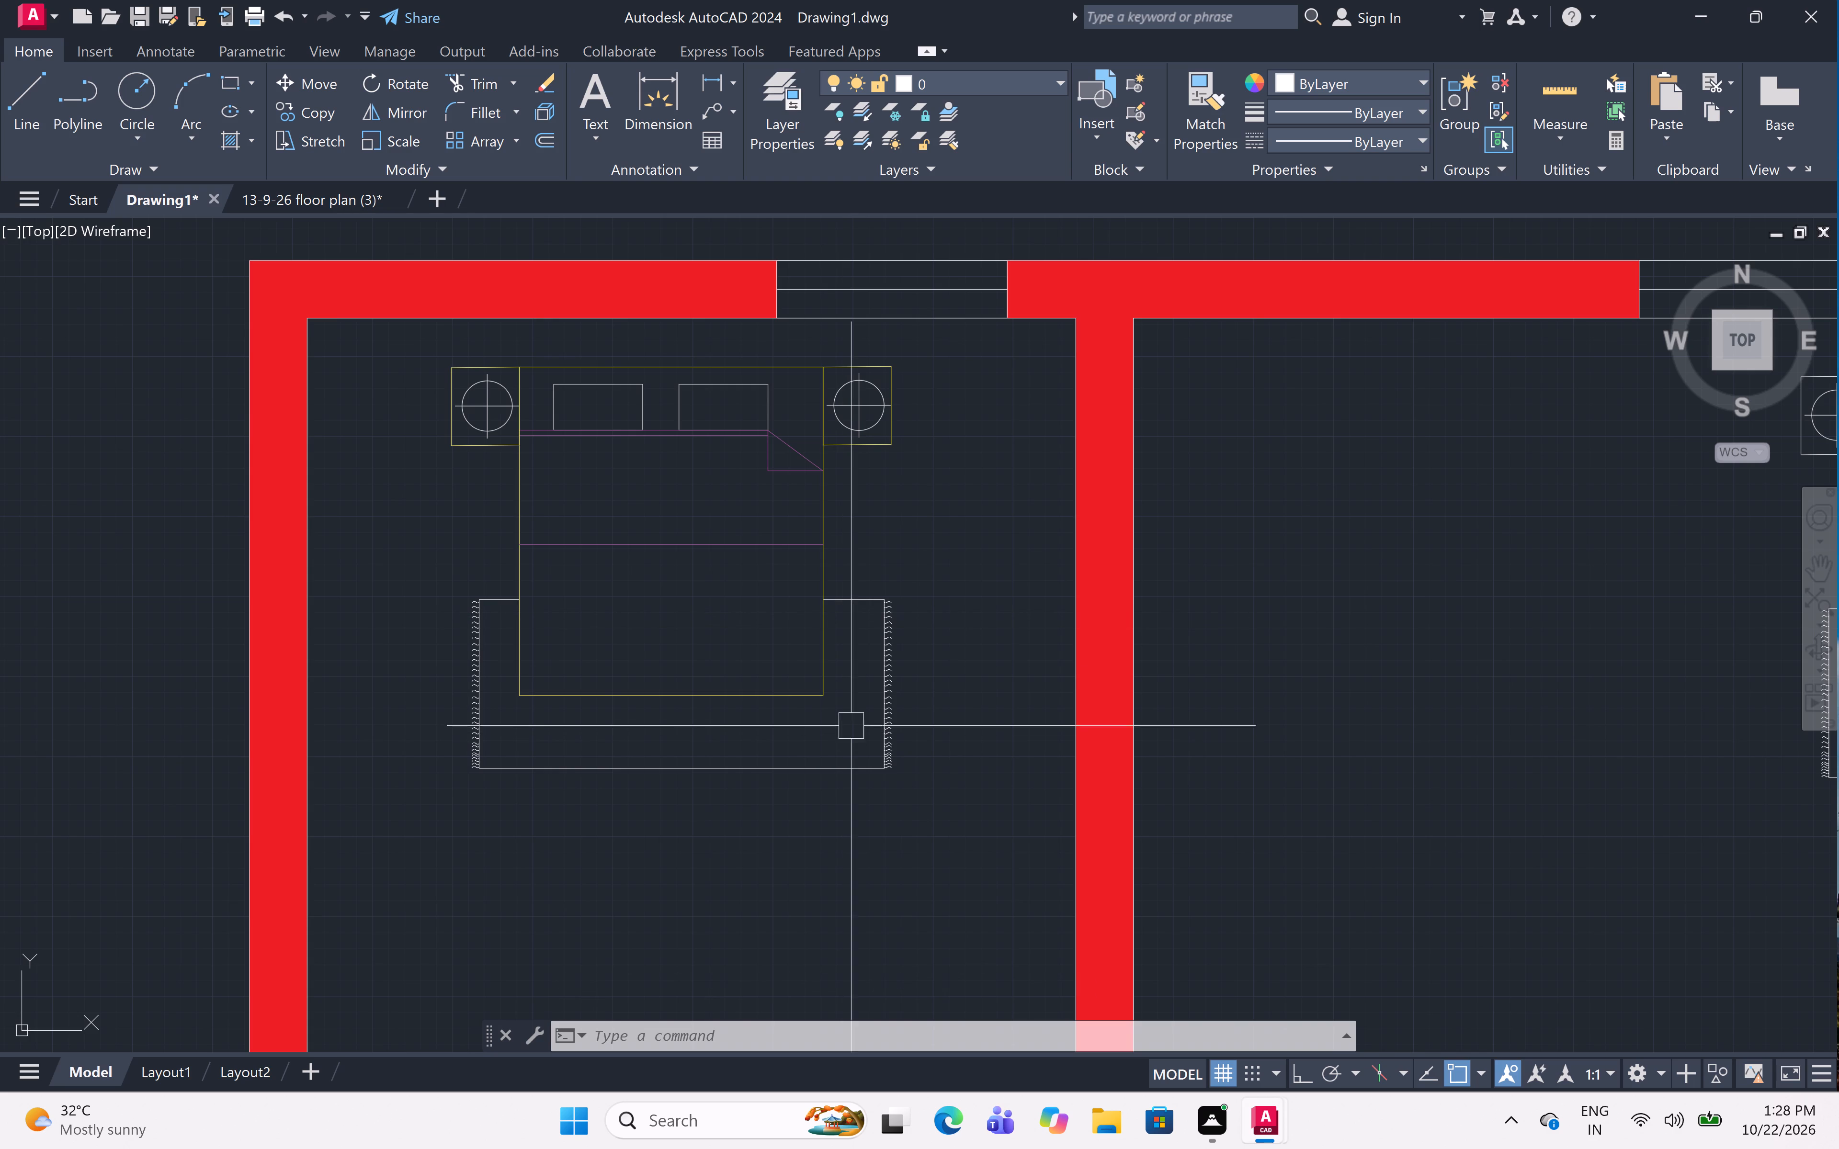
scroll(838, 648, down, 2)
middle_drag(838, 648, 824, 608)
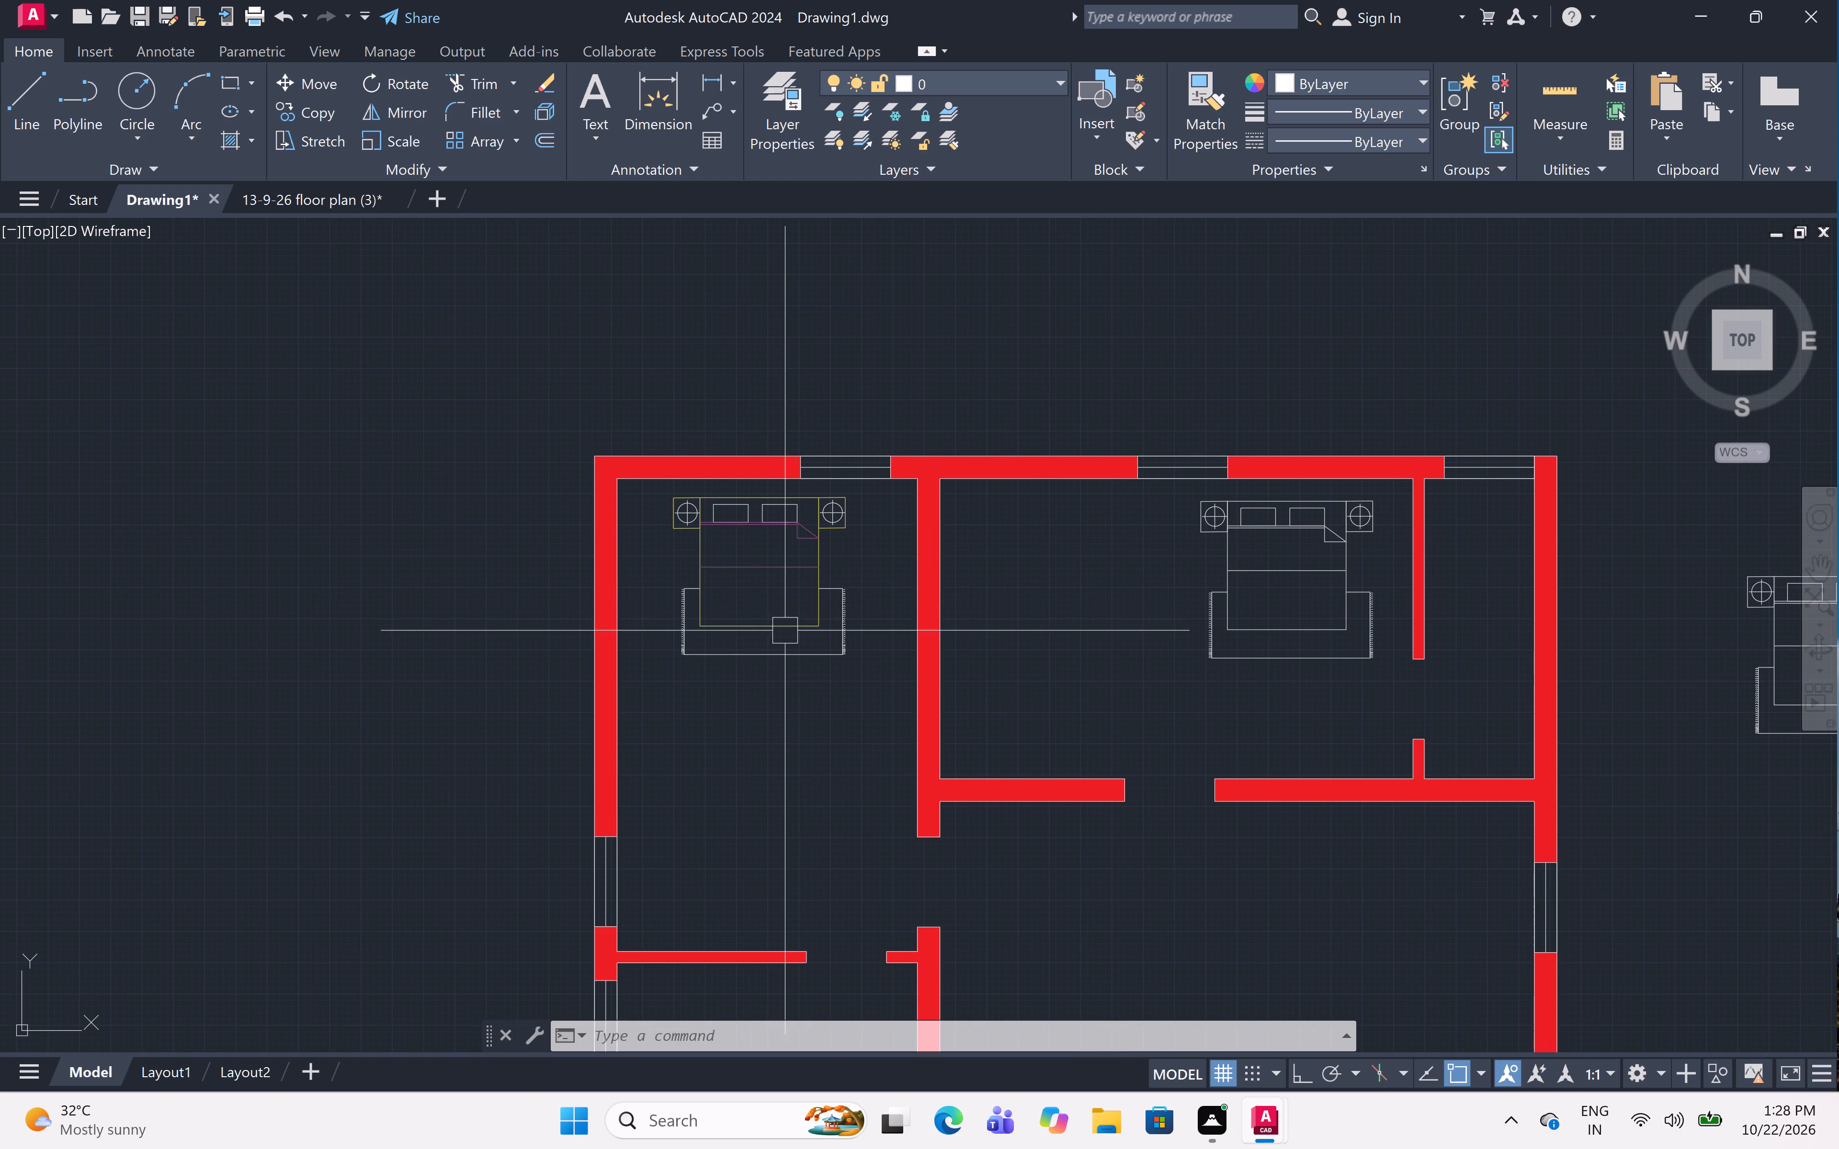
Colour the rug outline and both fringed edges under the upper-left bedroom's bed yellow 248,215,49.
scroll(791, 656, up, 3)
middle_drag(1006, 522, 1000, 766)
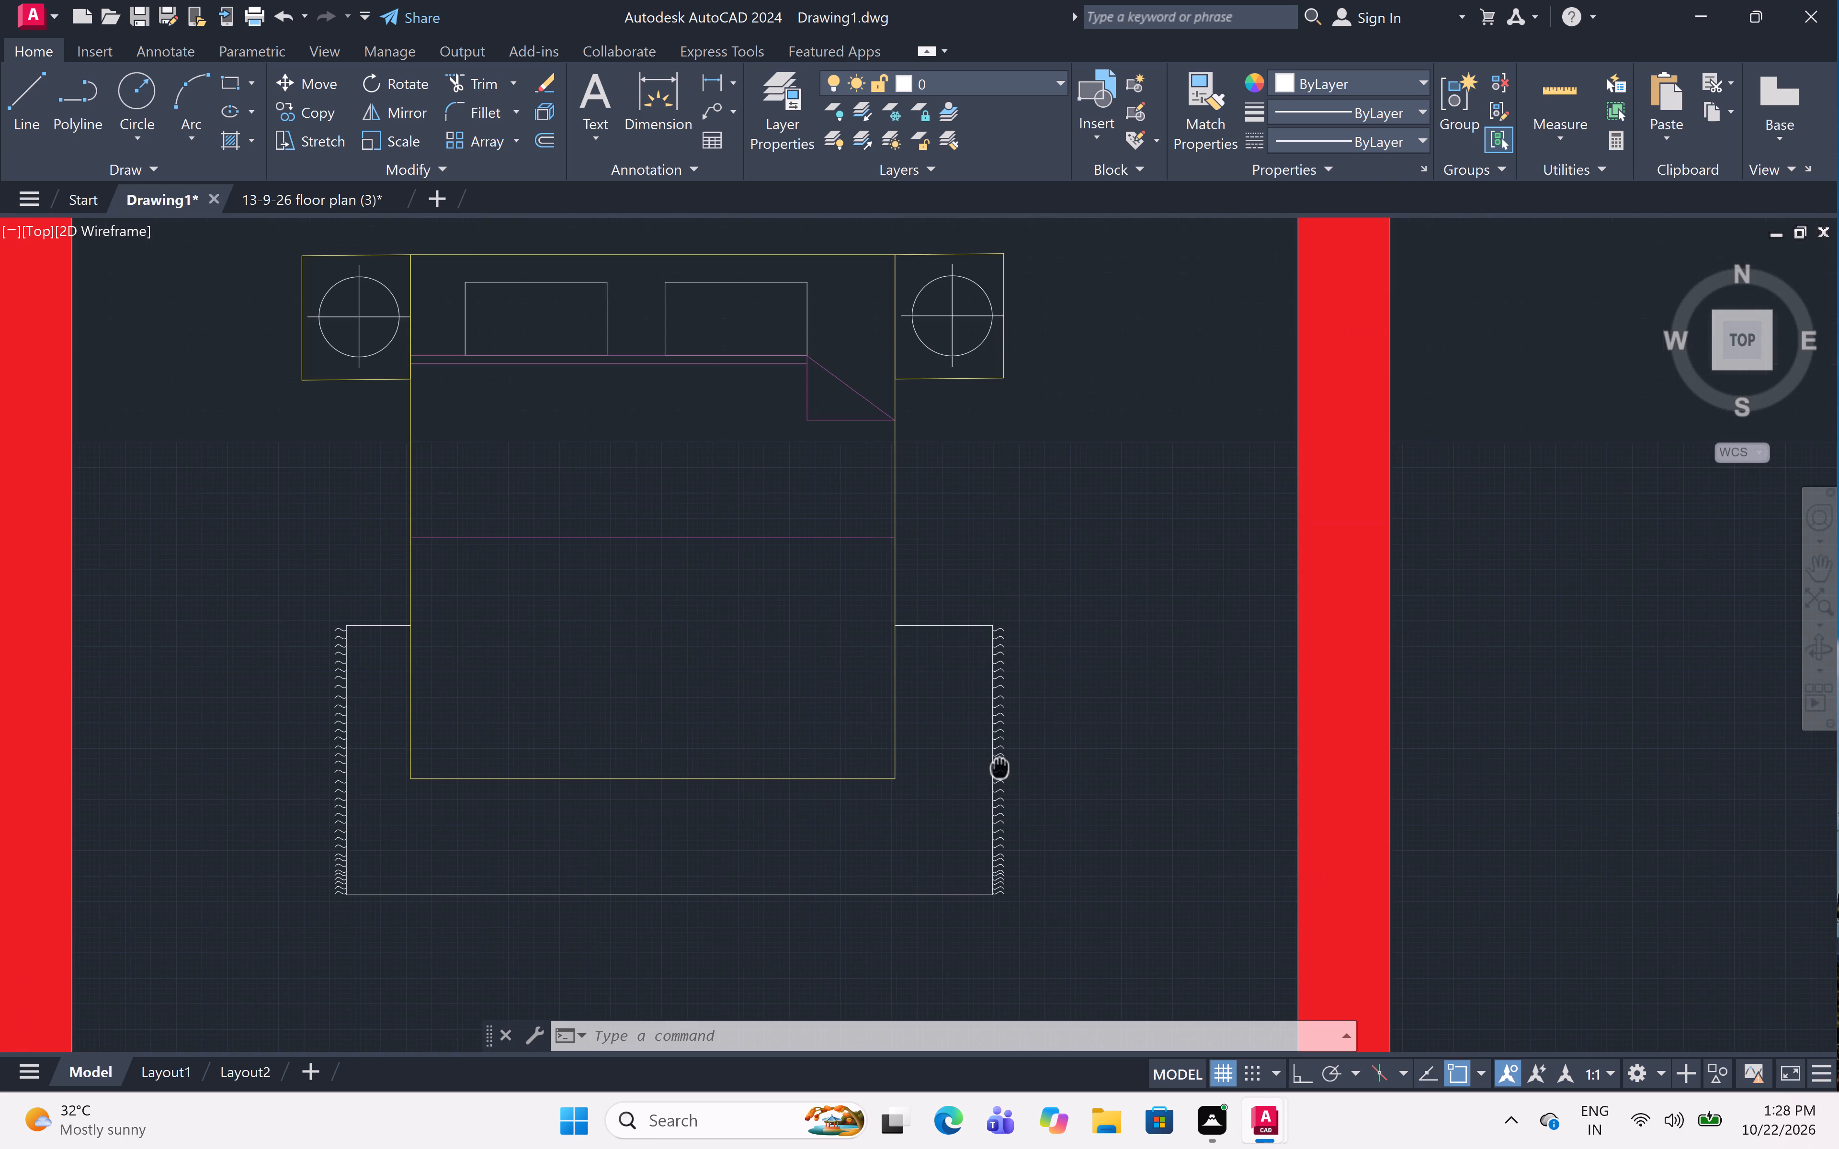
click(1058, 603)
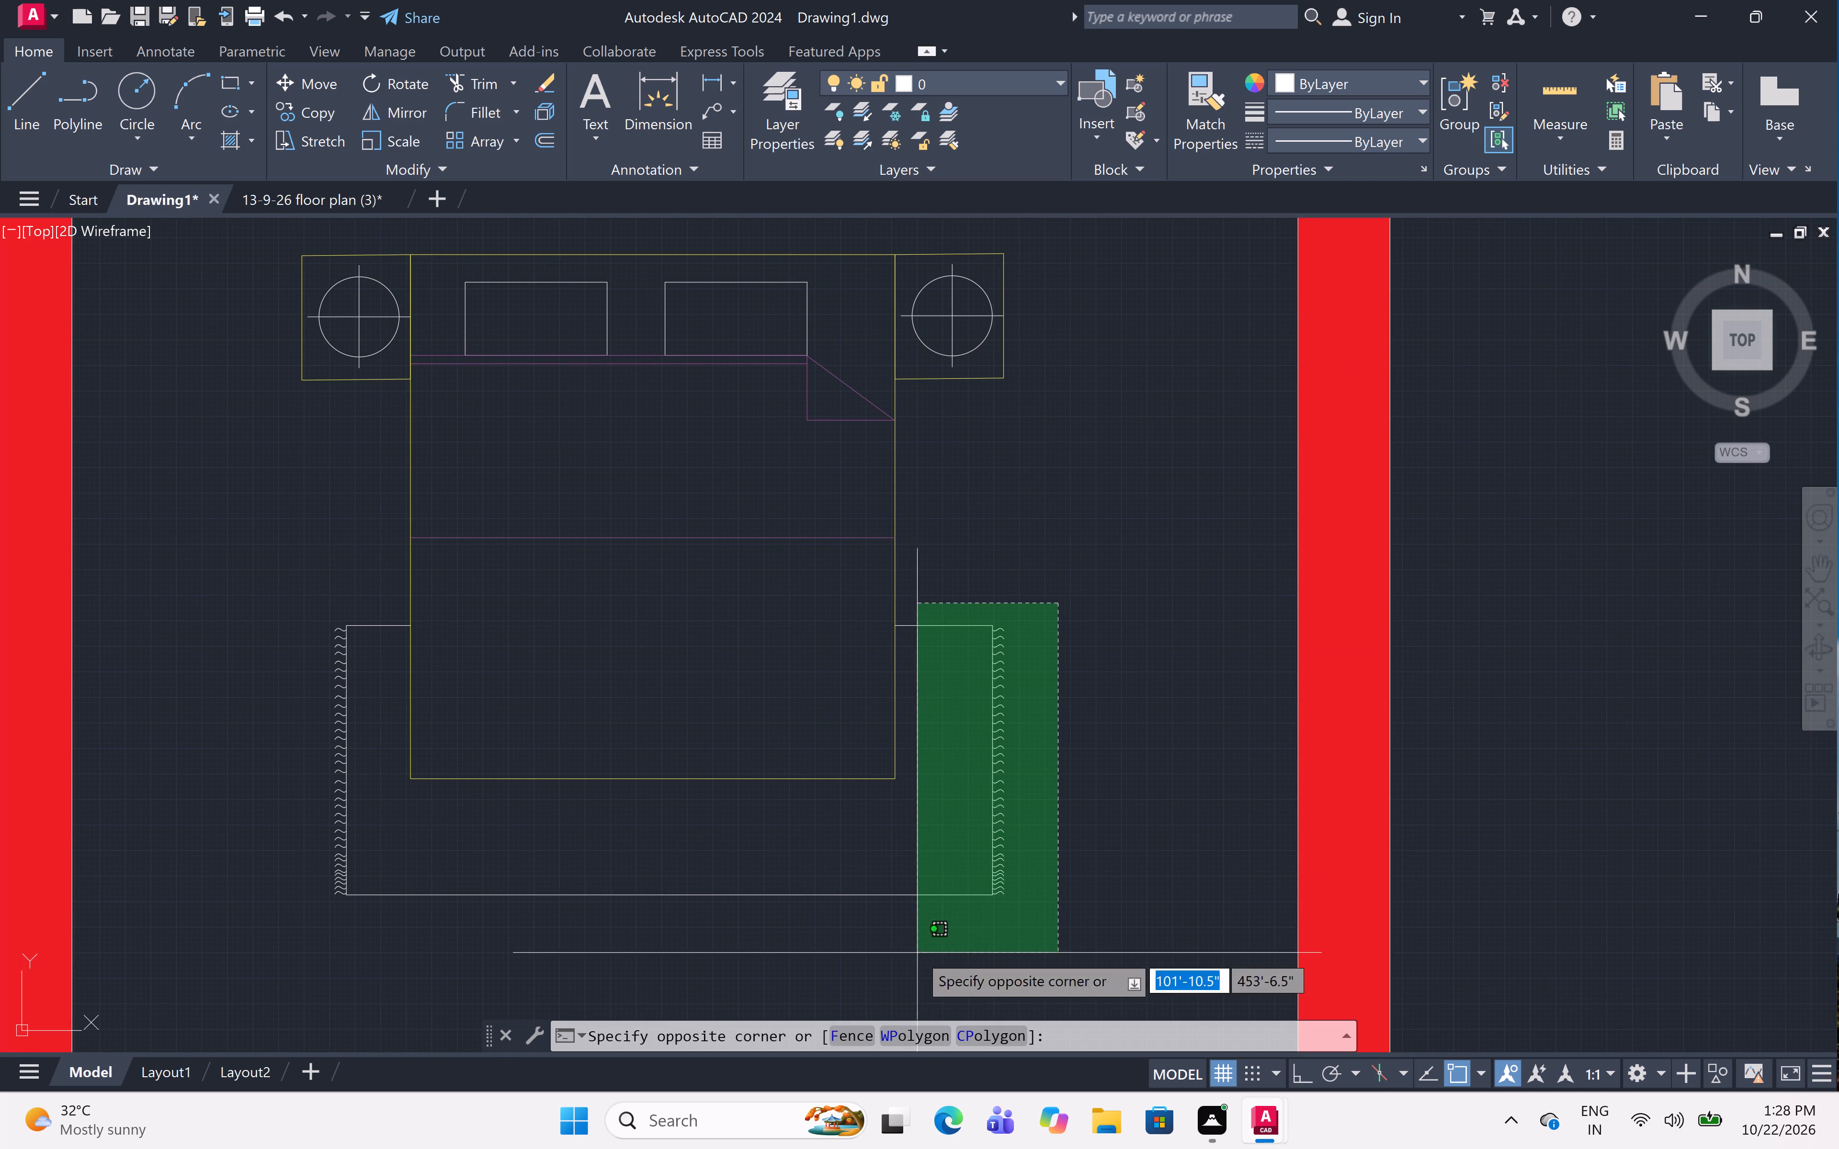
click(917, 953)
click(288, 552)
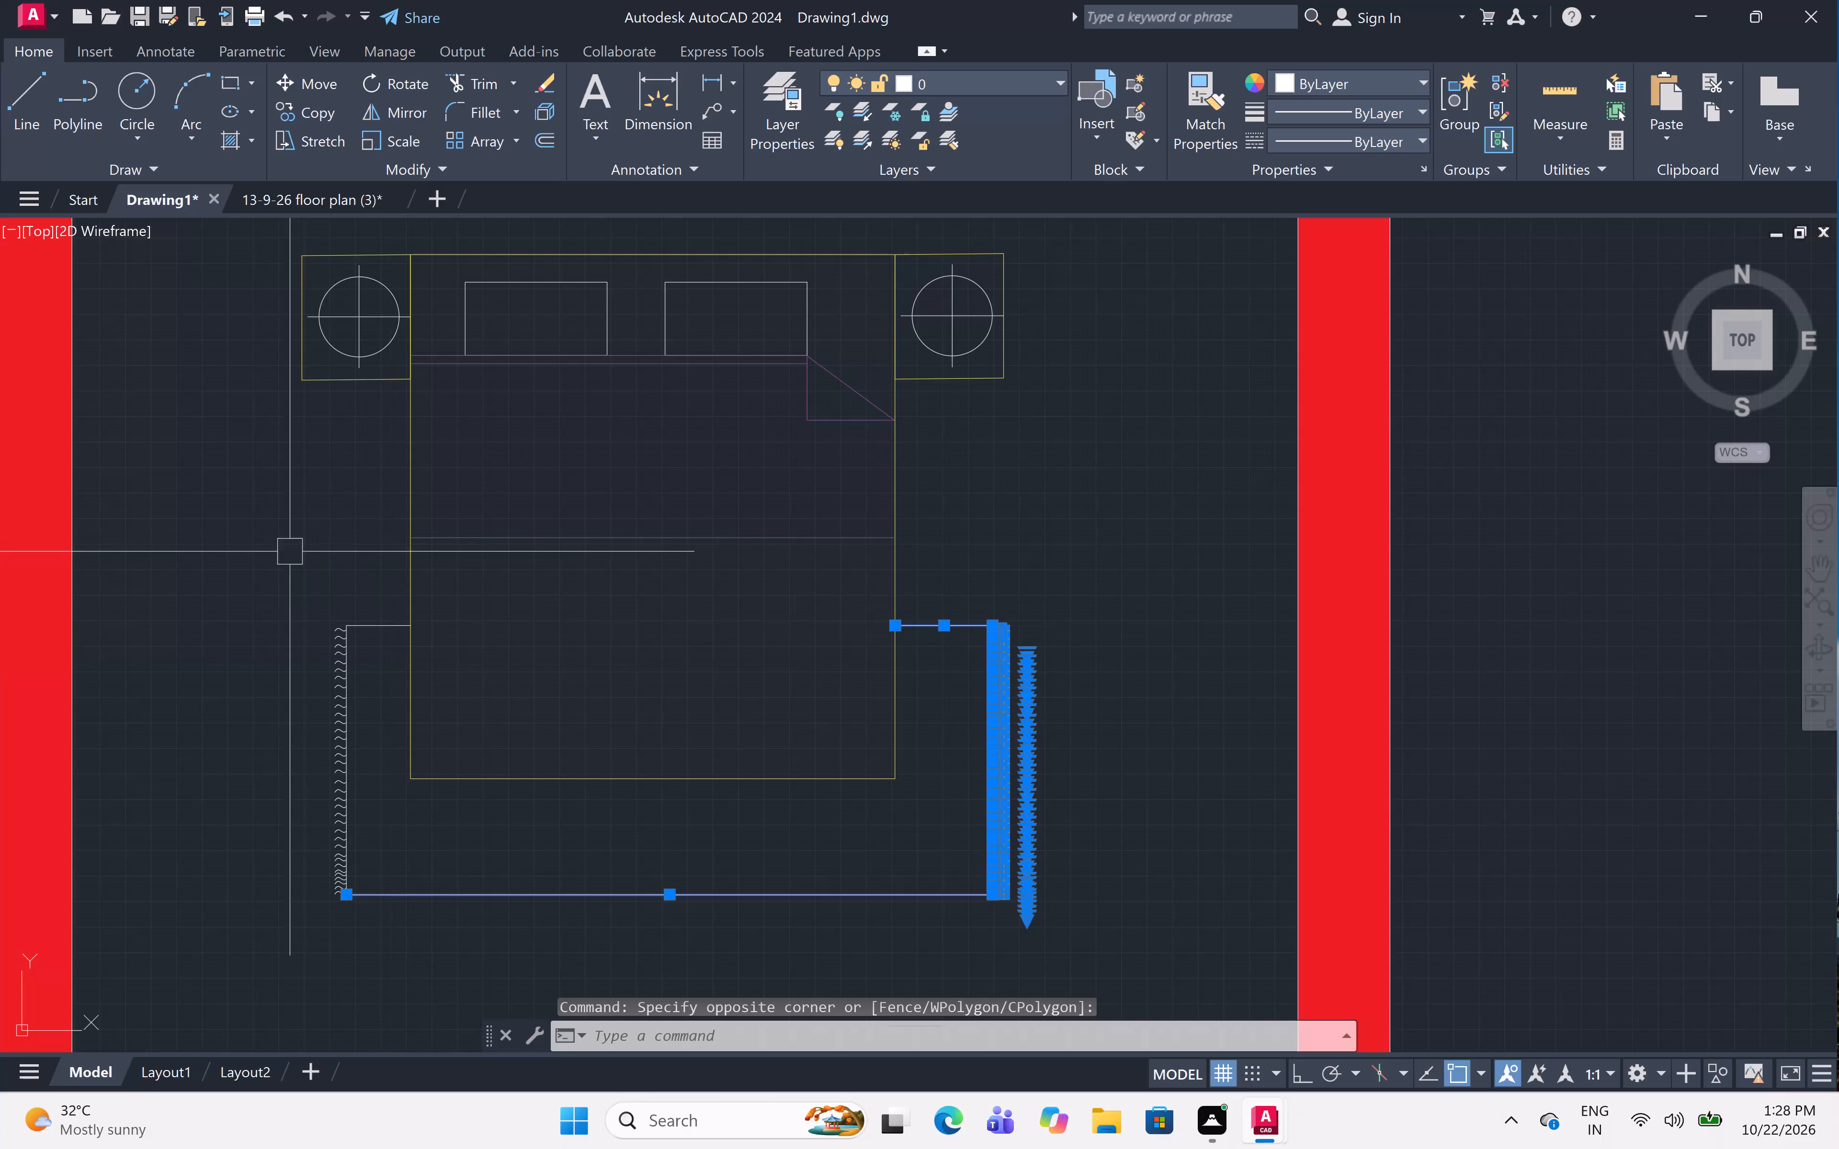
click(382, 935)
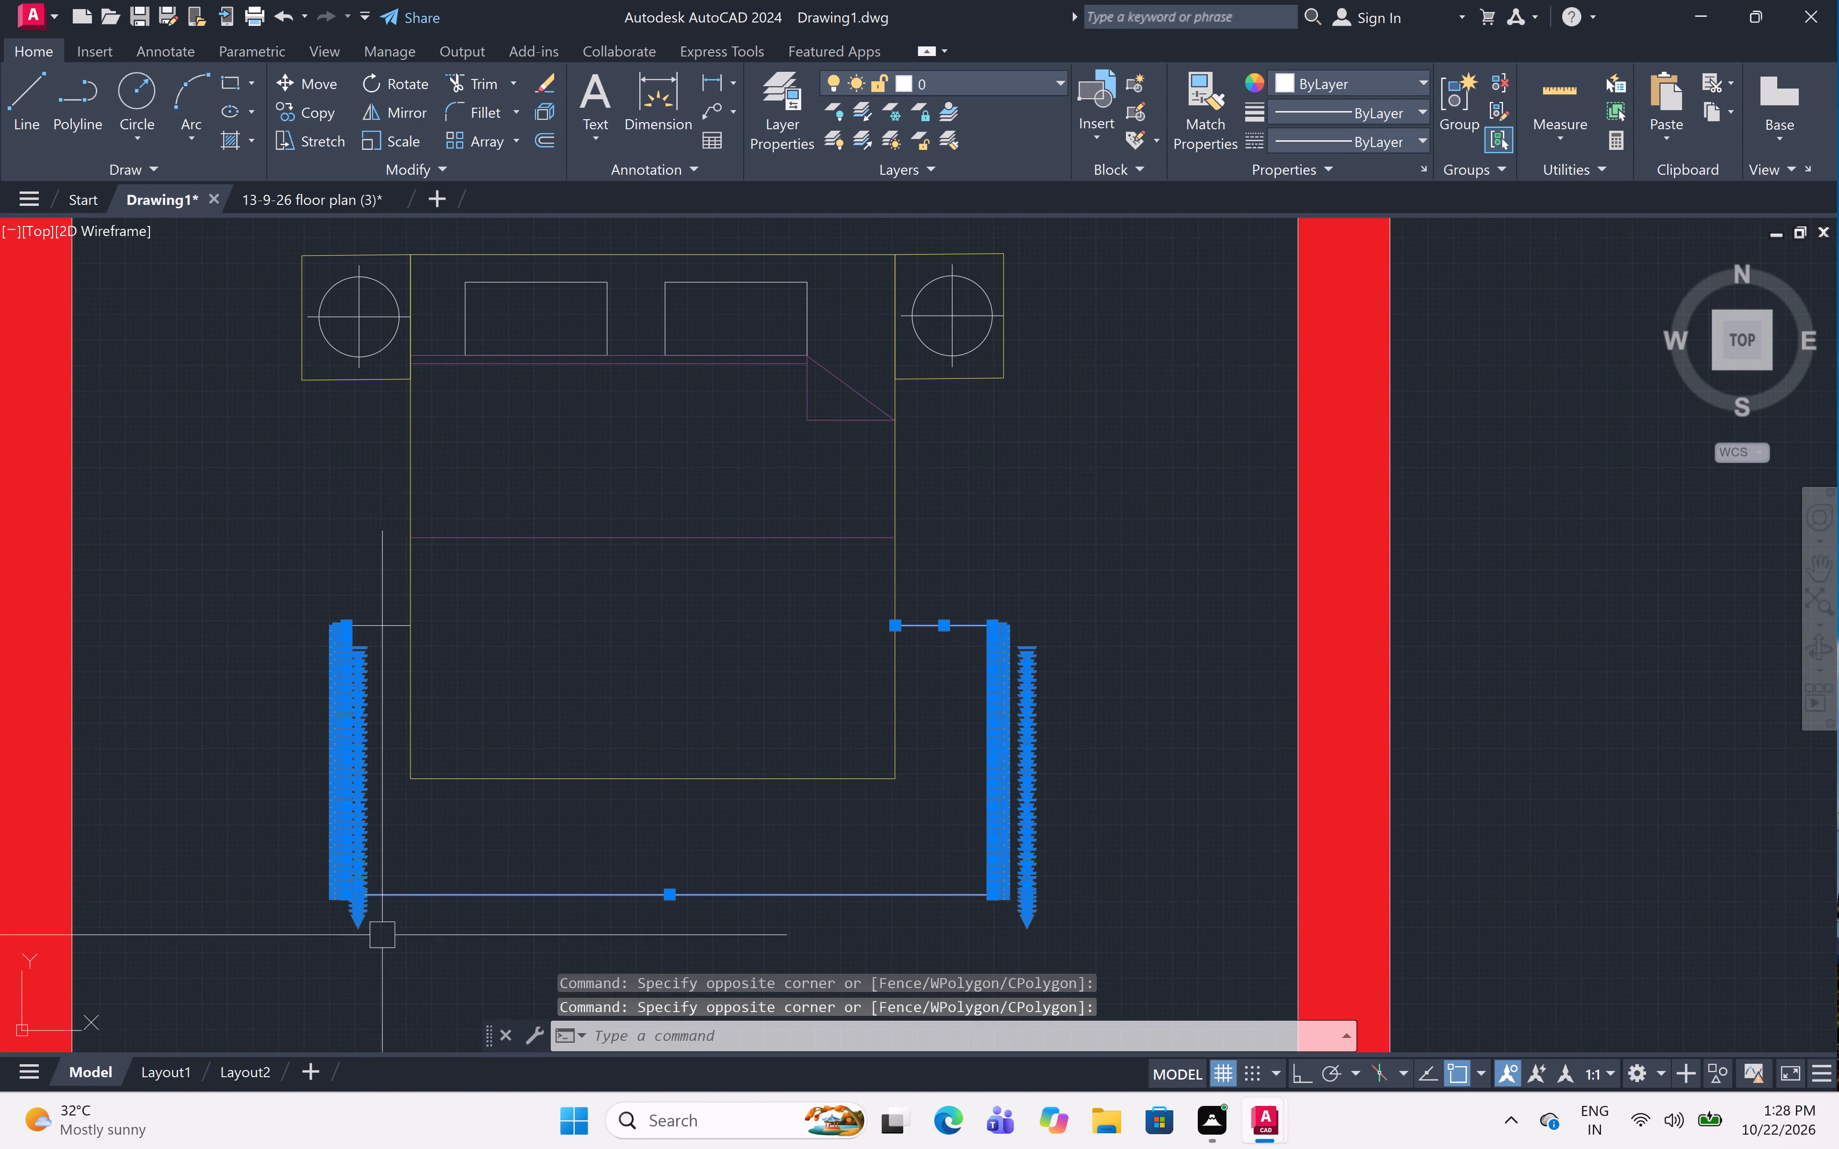
click(339, 563)
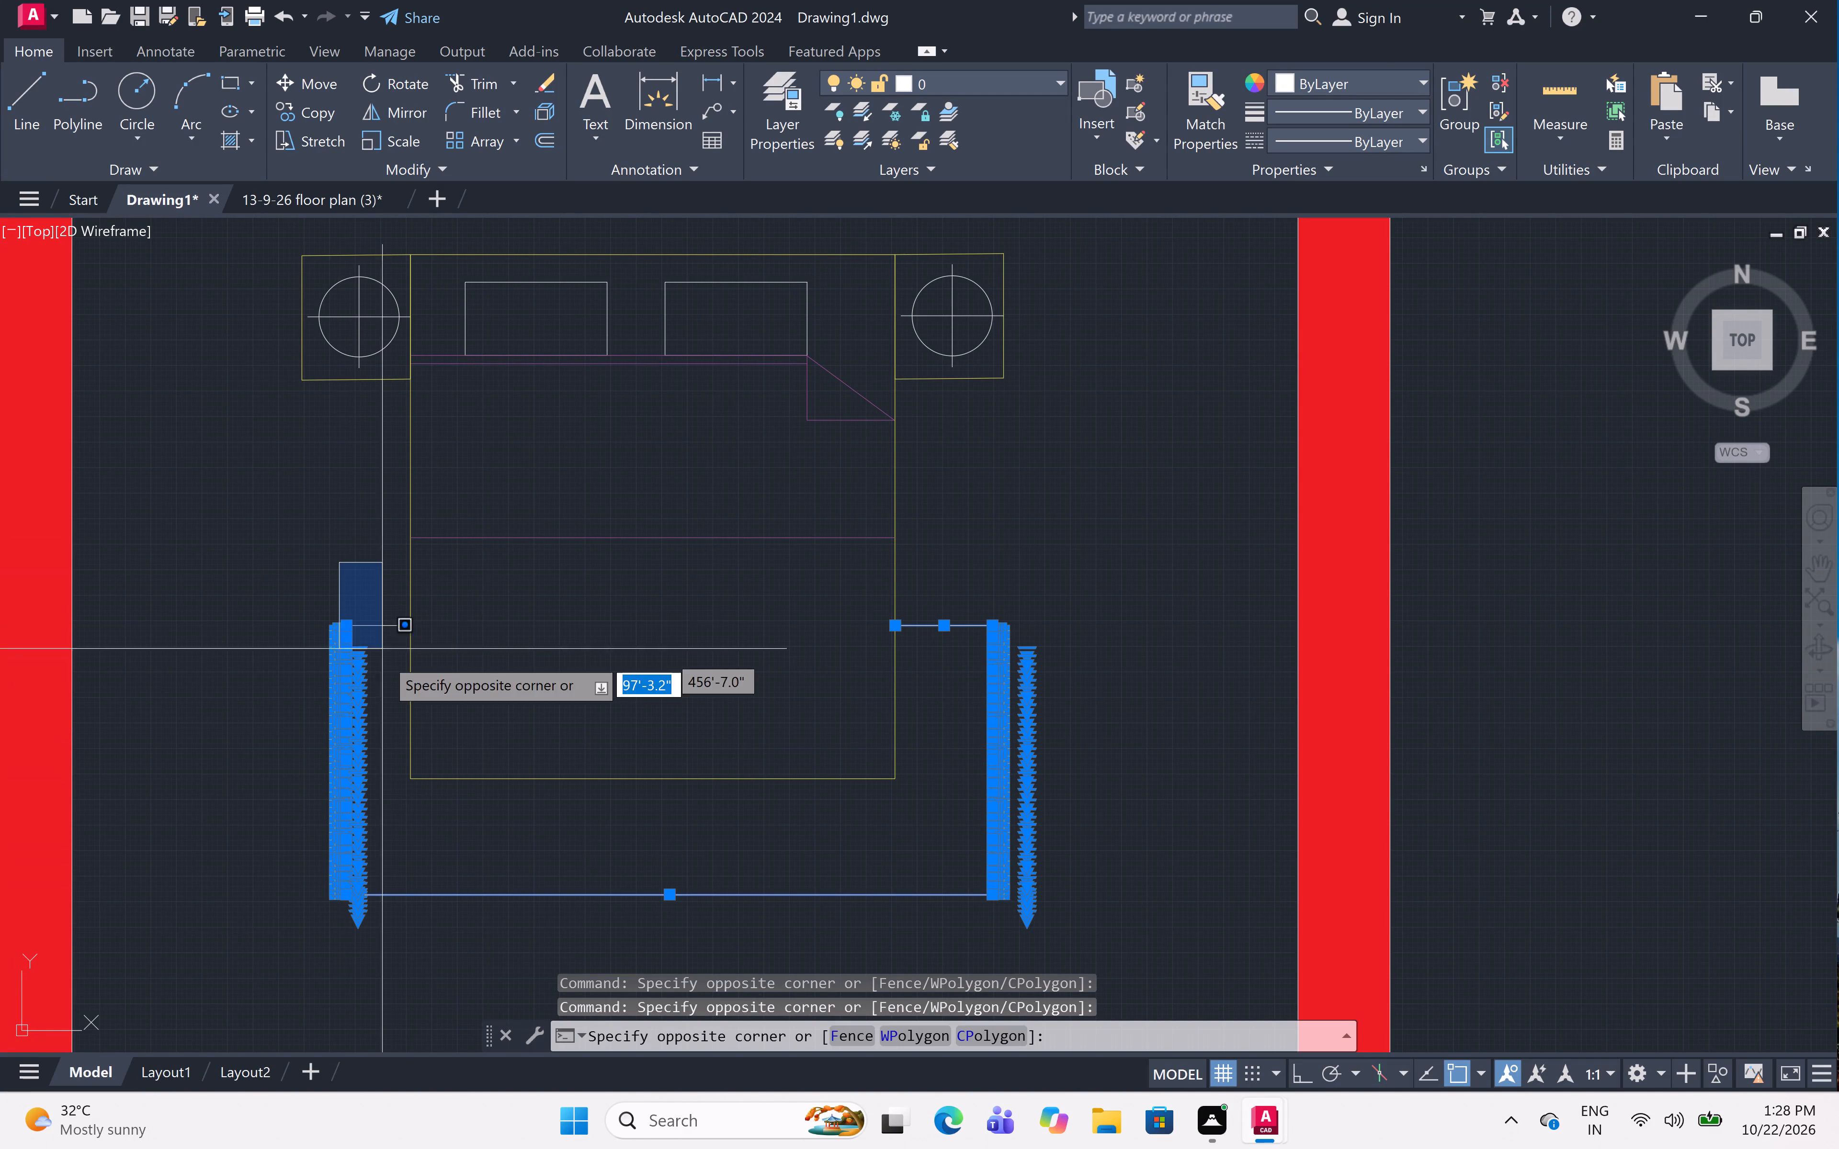
click(379, 690)
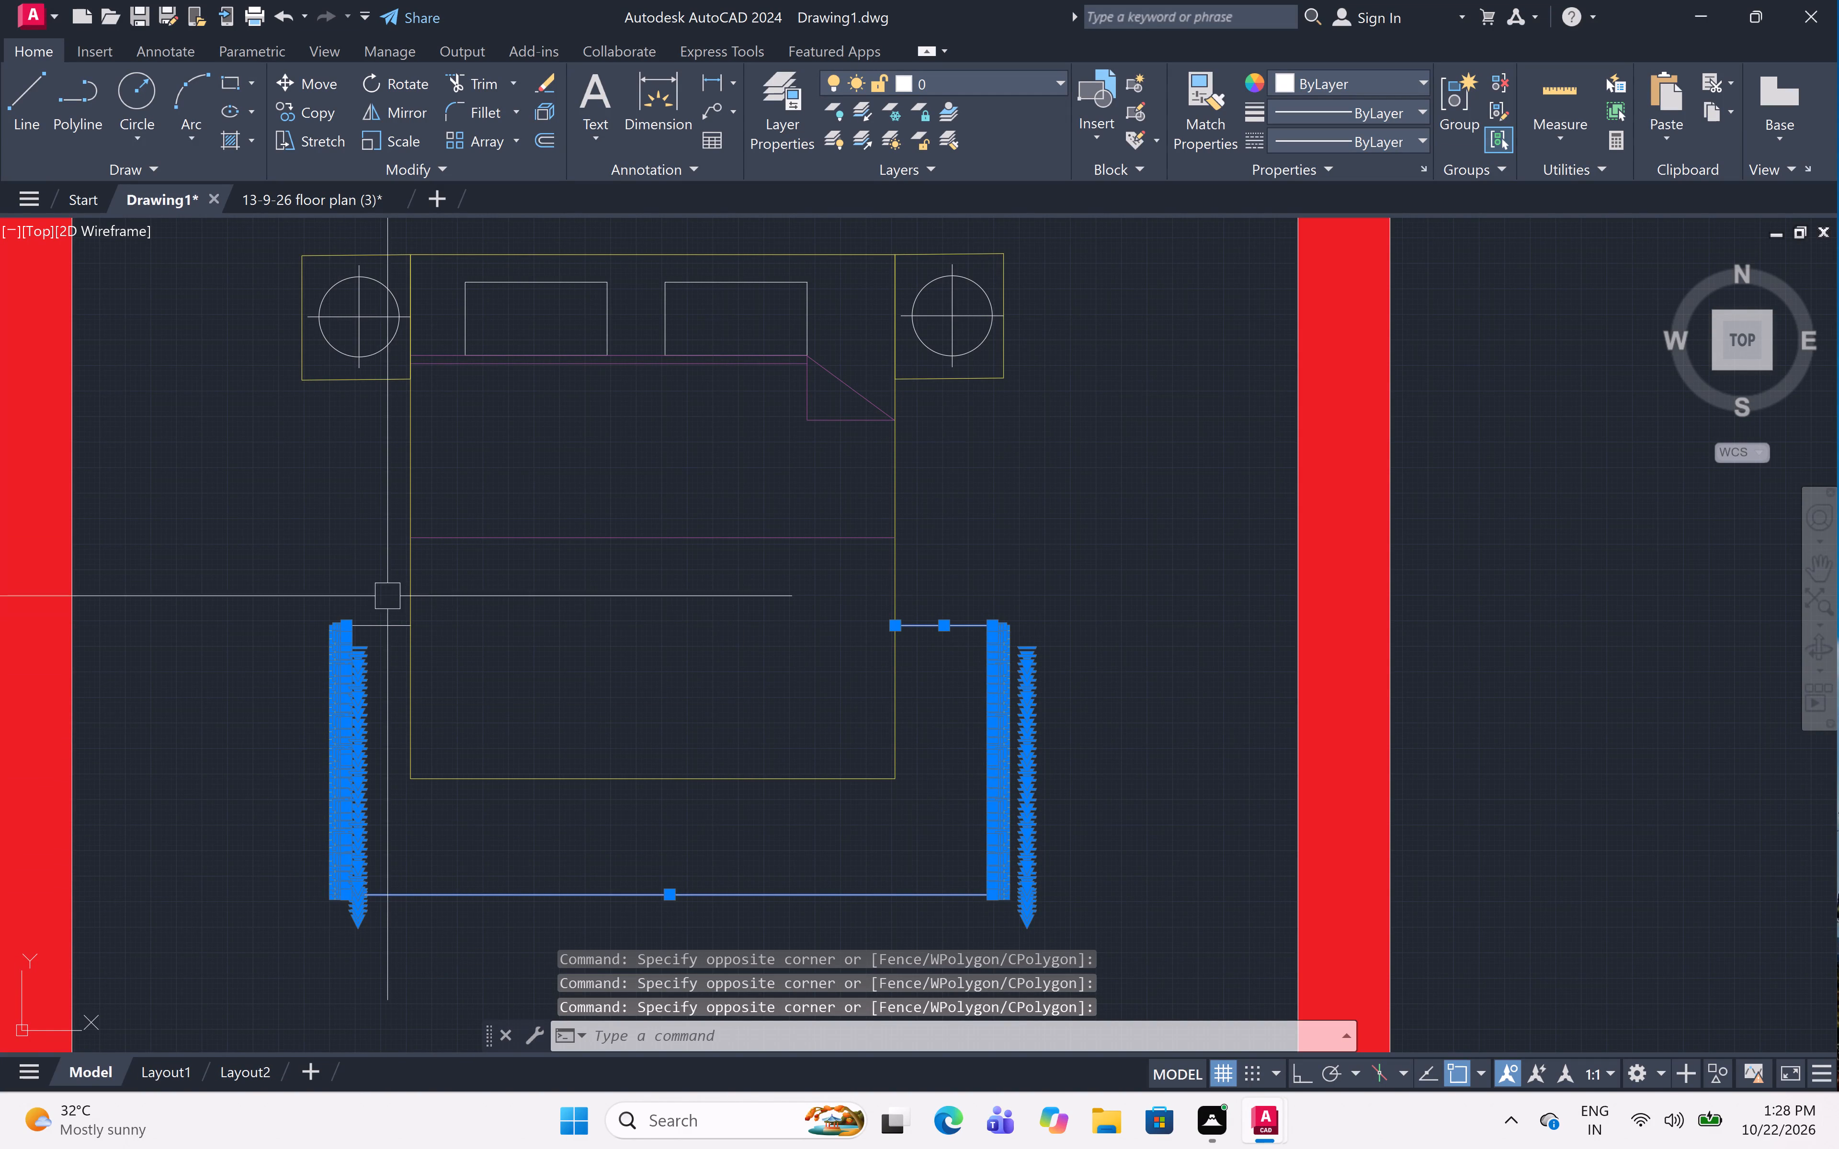
click(387, 596)
click(272, 741)
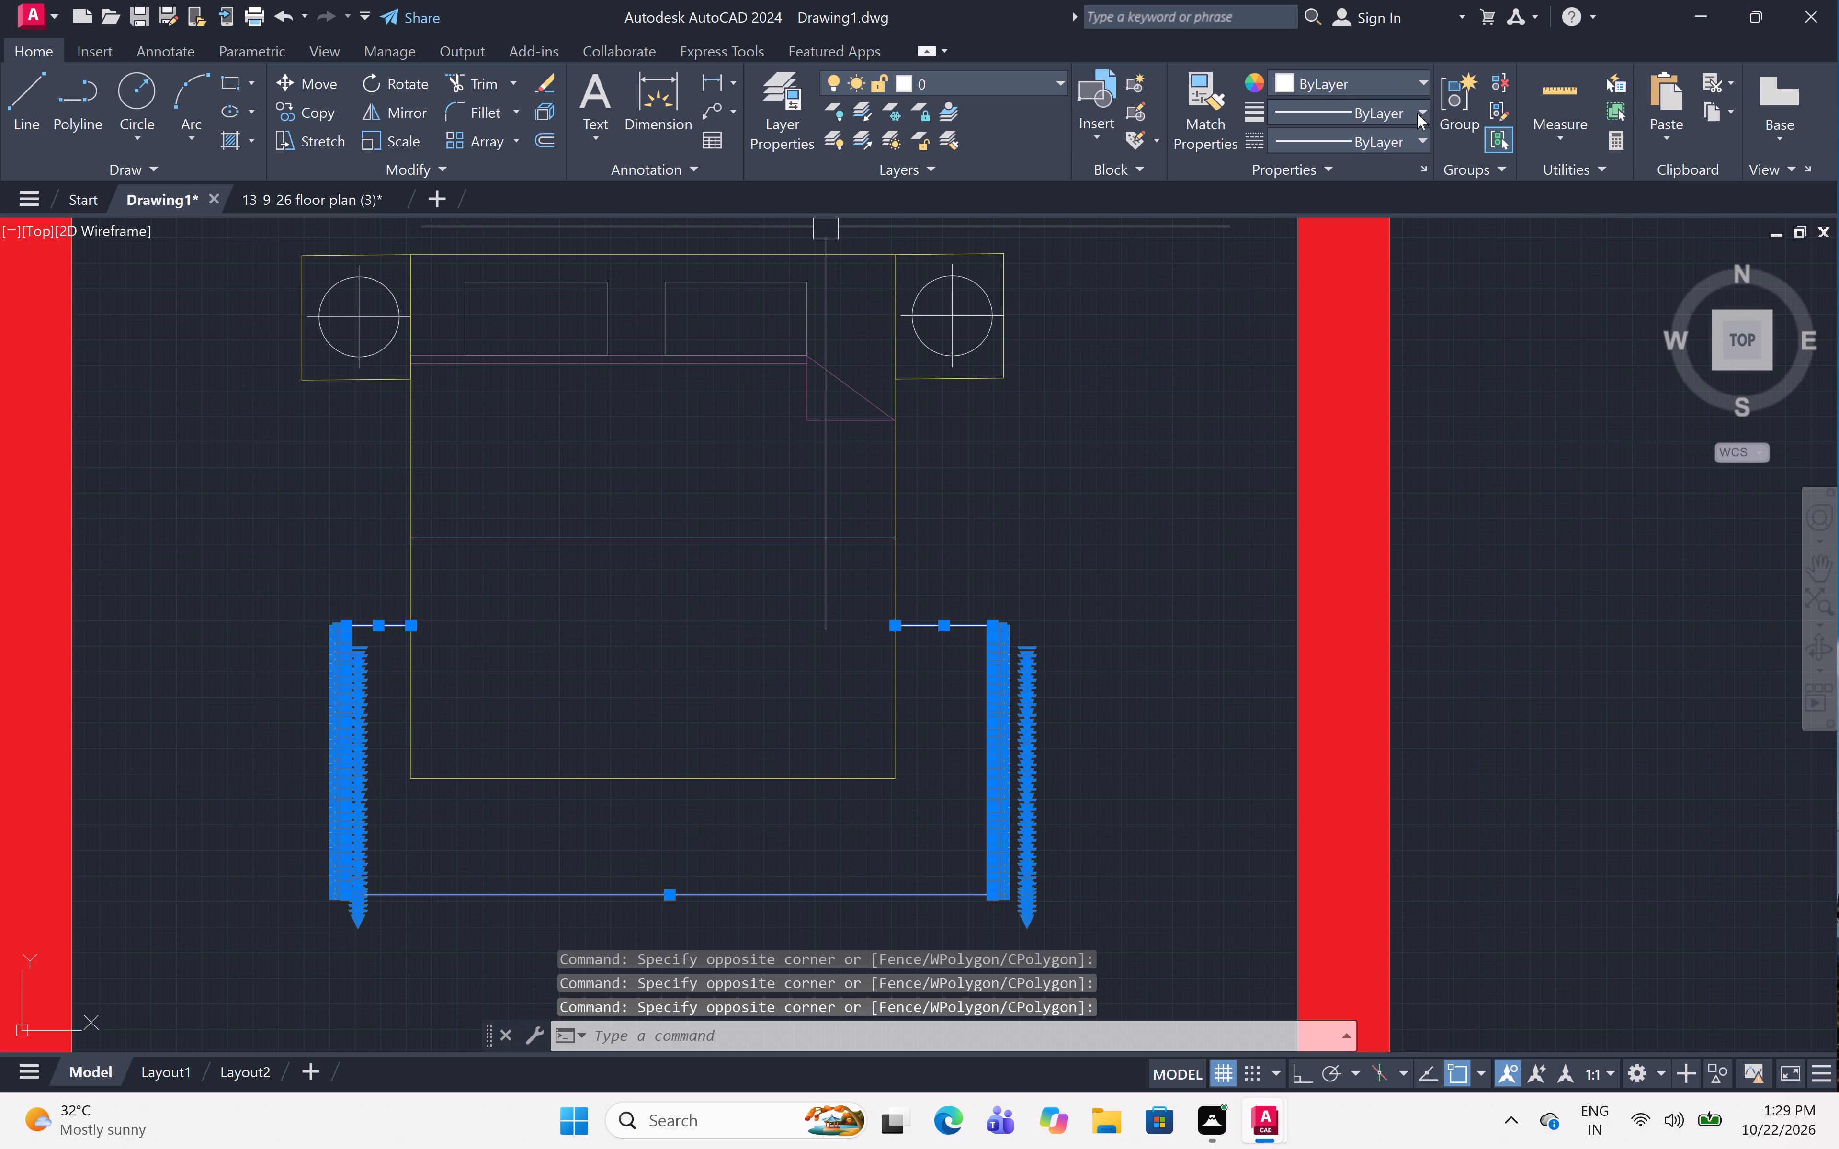
click(1411, 86)
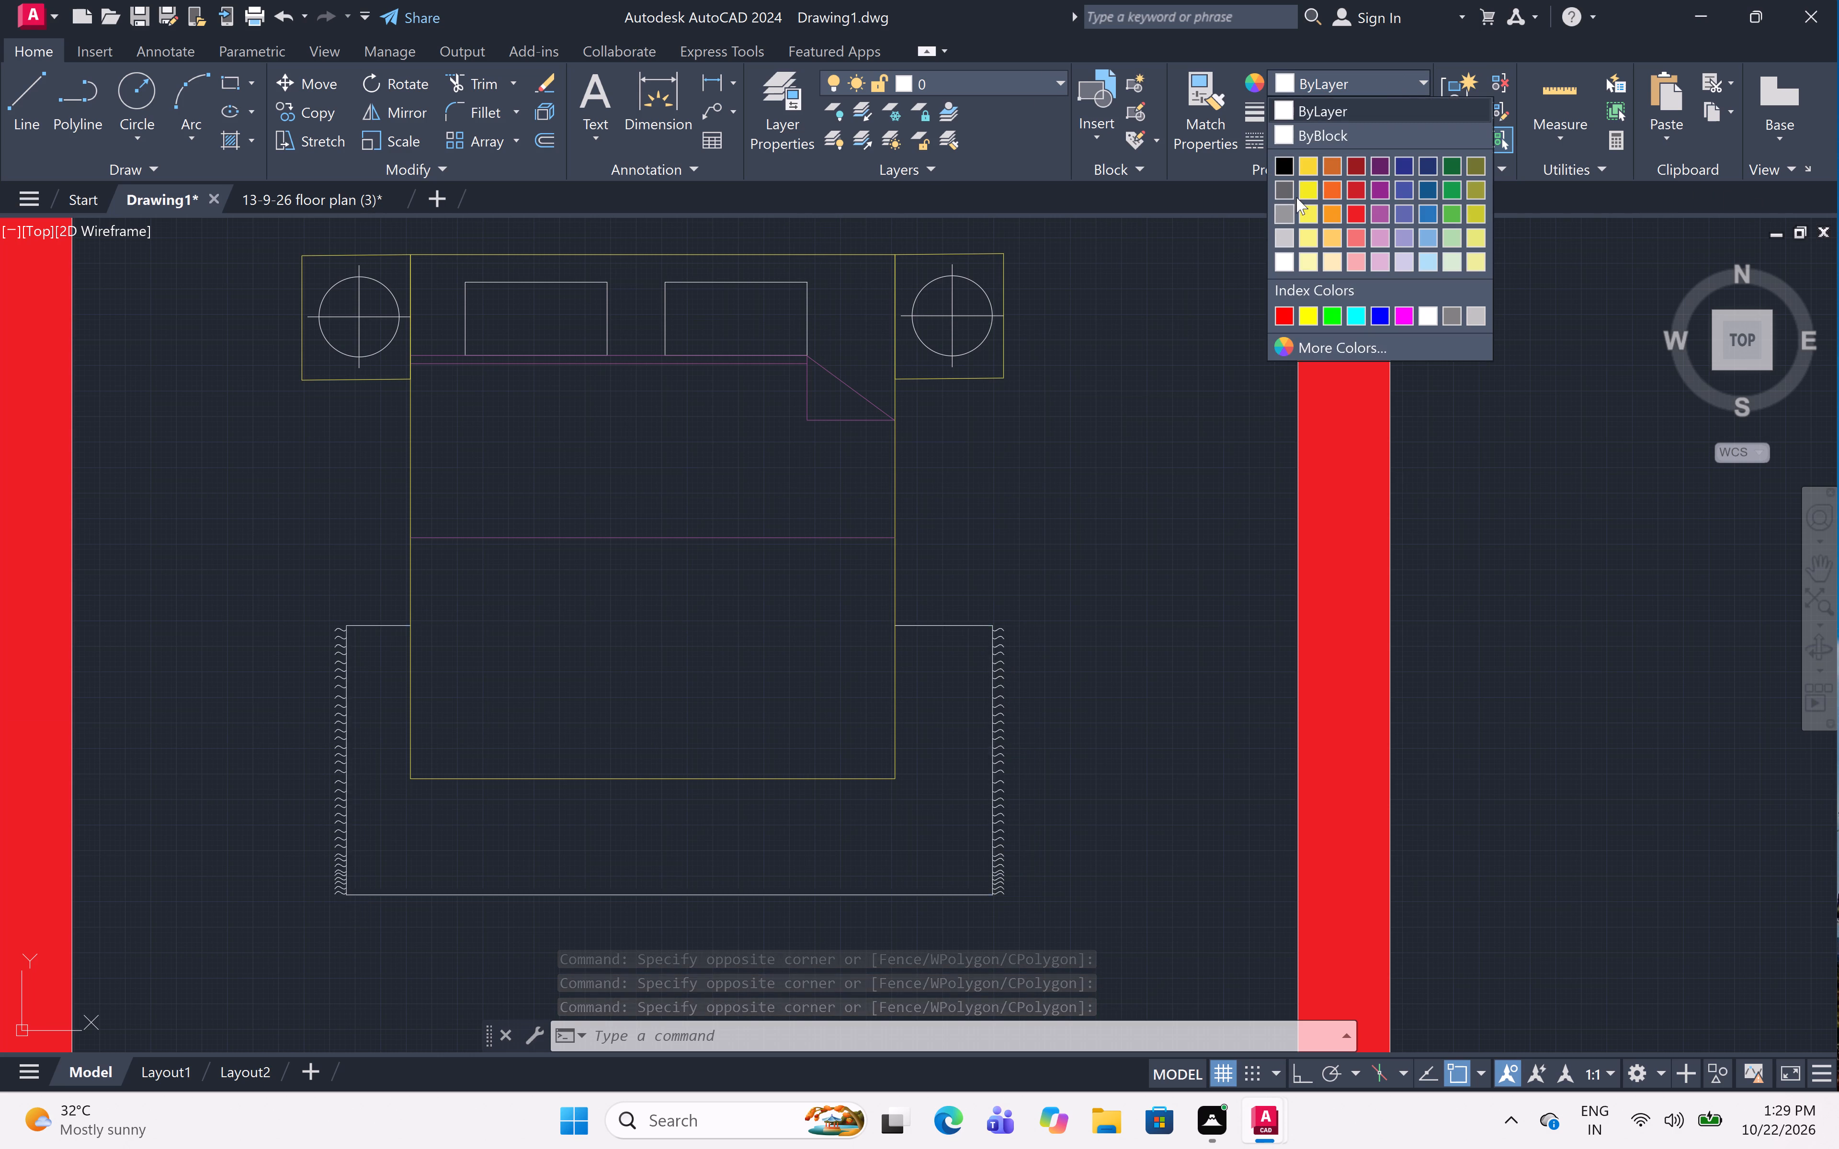
click(1314, 157)
key(Escape)
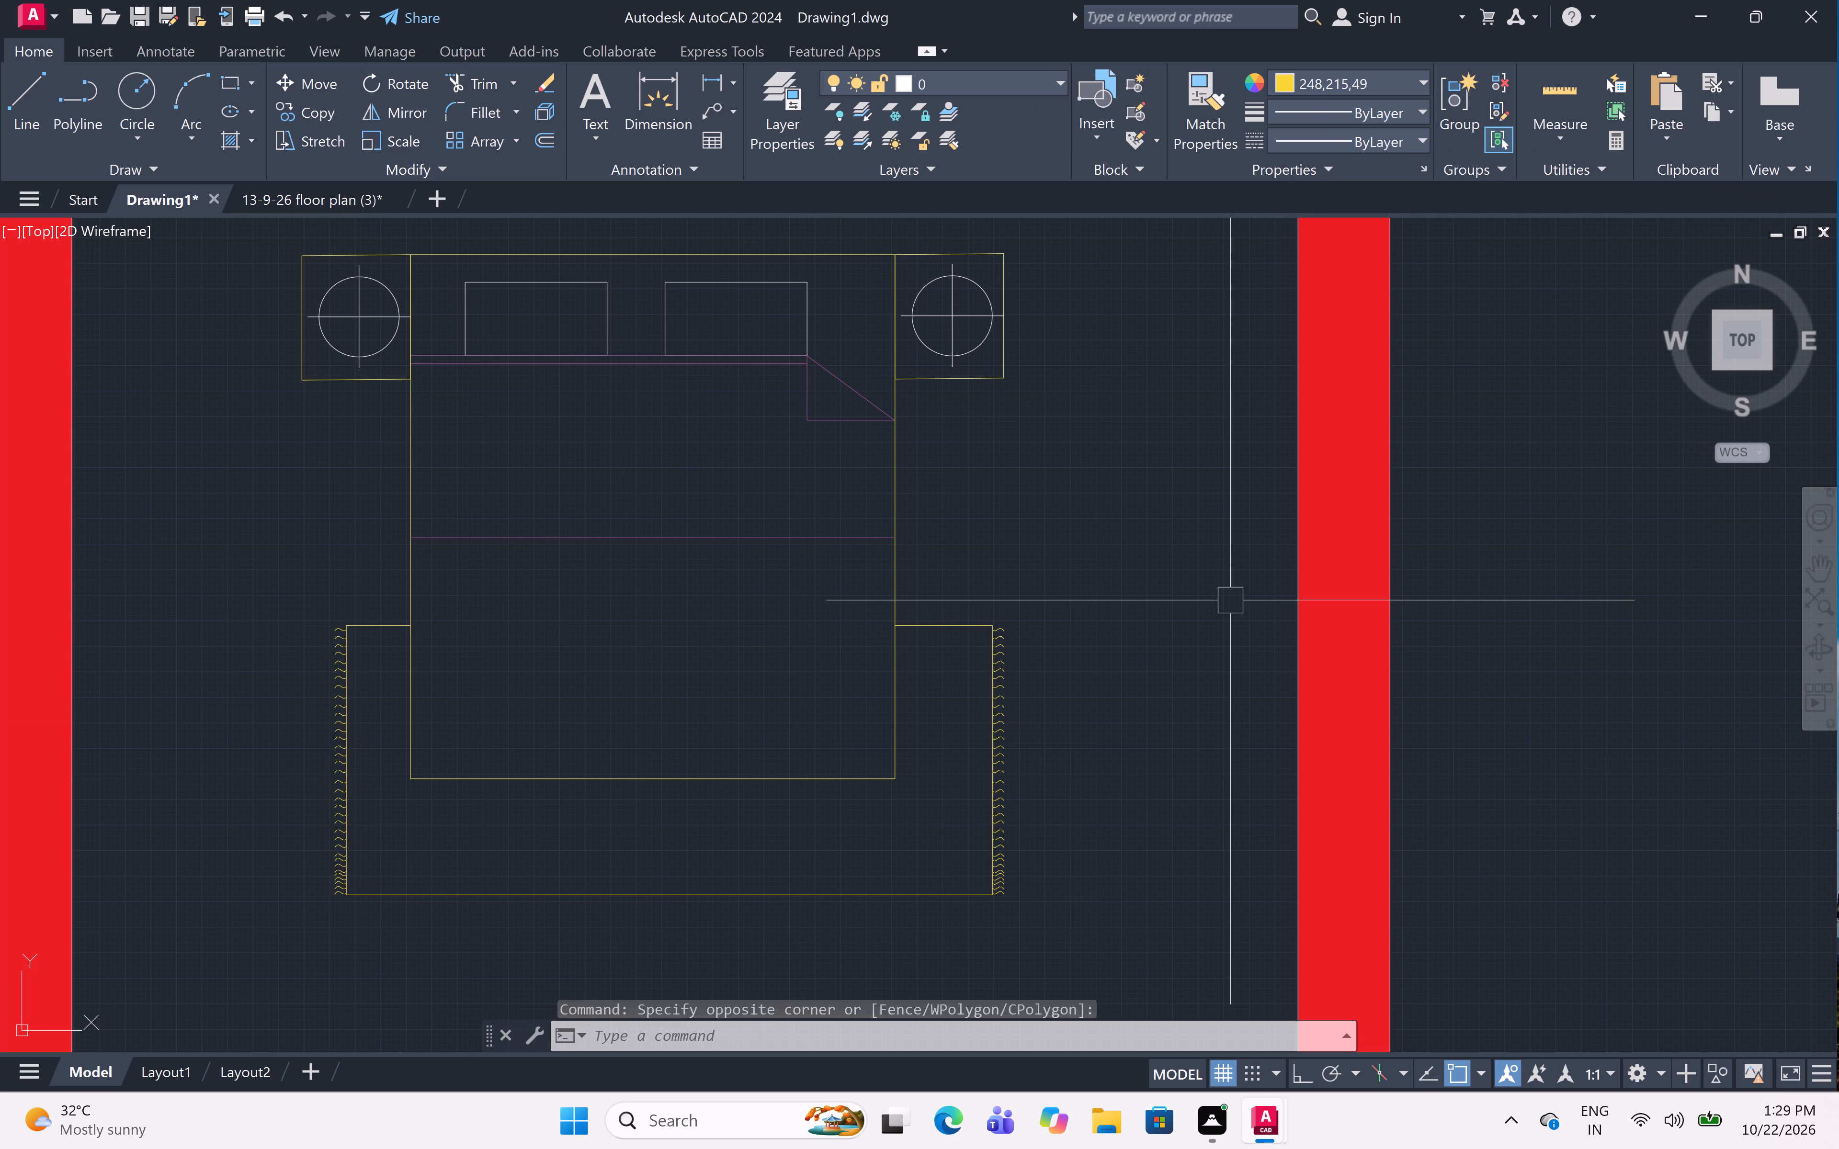
Delete the uncoloured bed set with its side tables and rug from the upper-right bedroom.
scroll(1215, 600, down, 2)
middle_drag(1214, 600, 1191, 625)
scroll(1147, 570, down, 1)
middle_drag(1212, 596, 1181, 595)
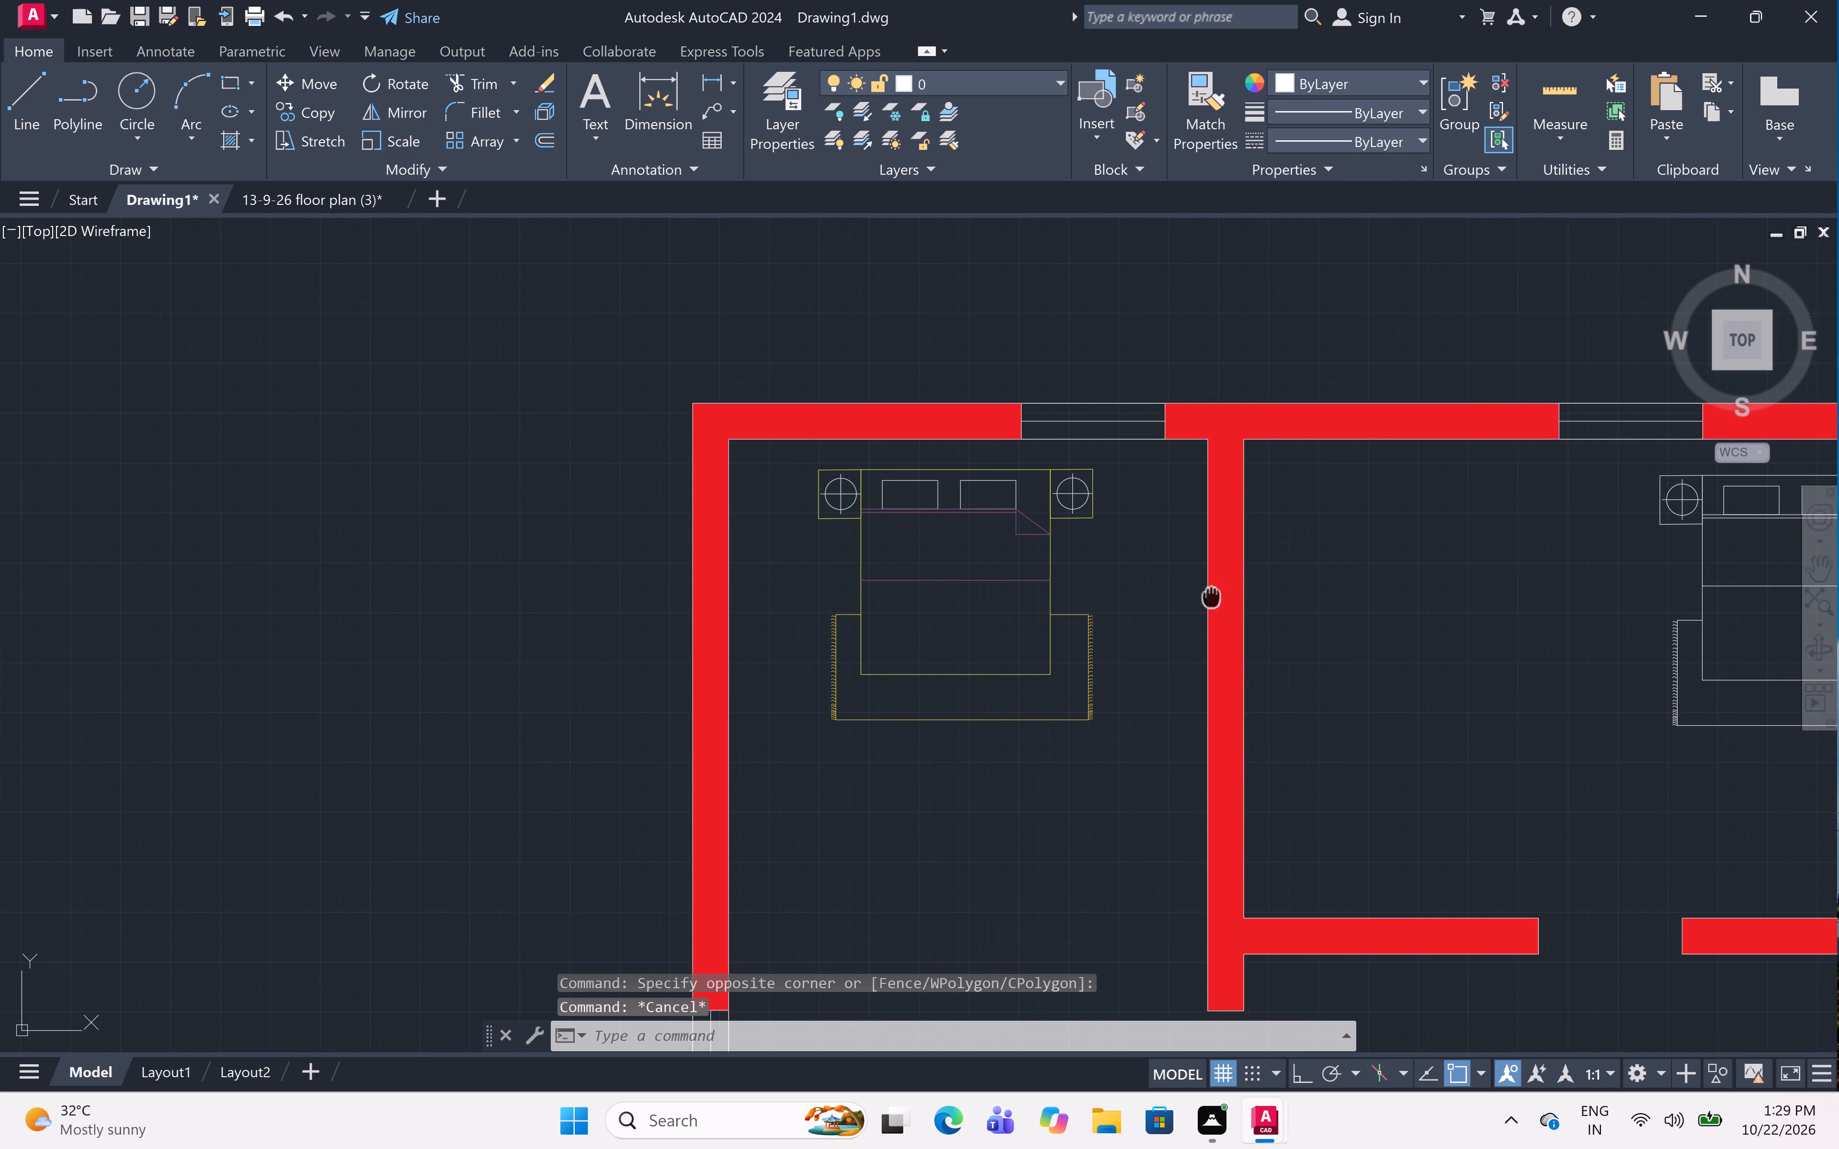
middle_drag(1181, 595, 992, 593)
scroll(992, 593, down, 1)
middle_drag(1199, 614, 1063, 650)
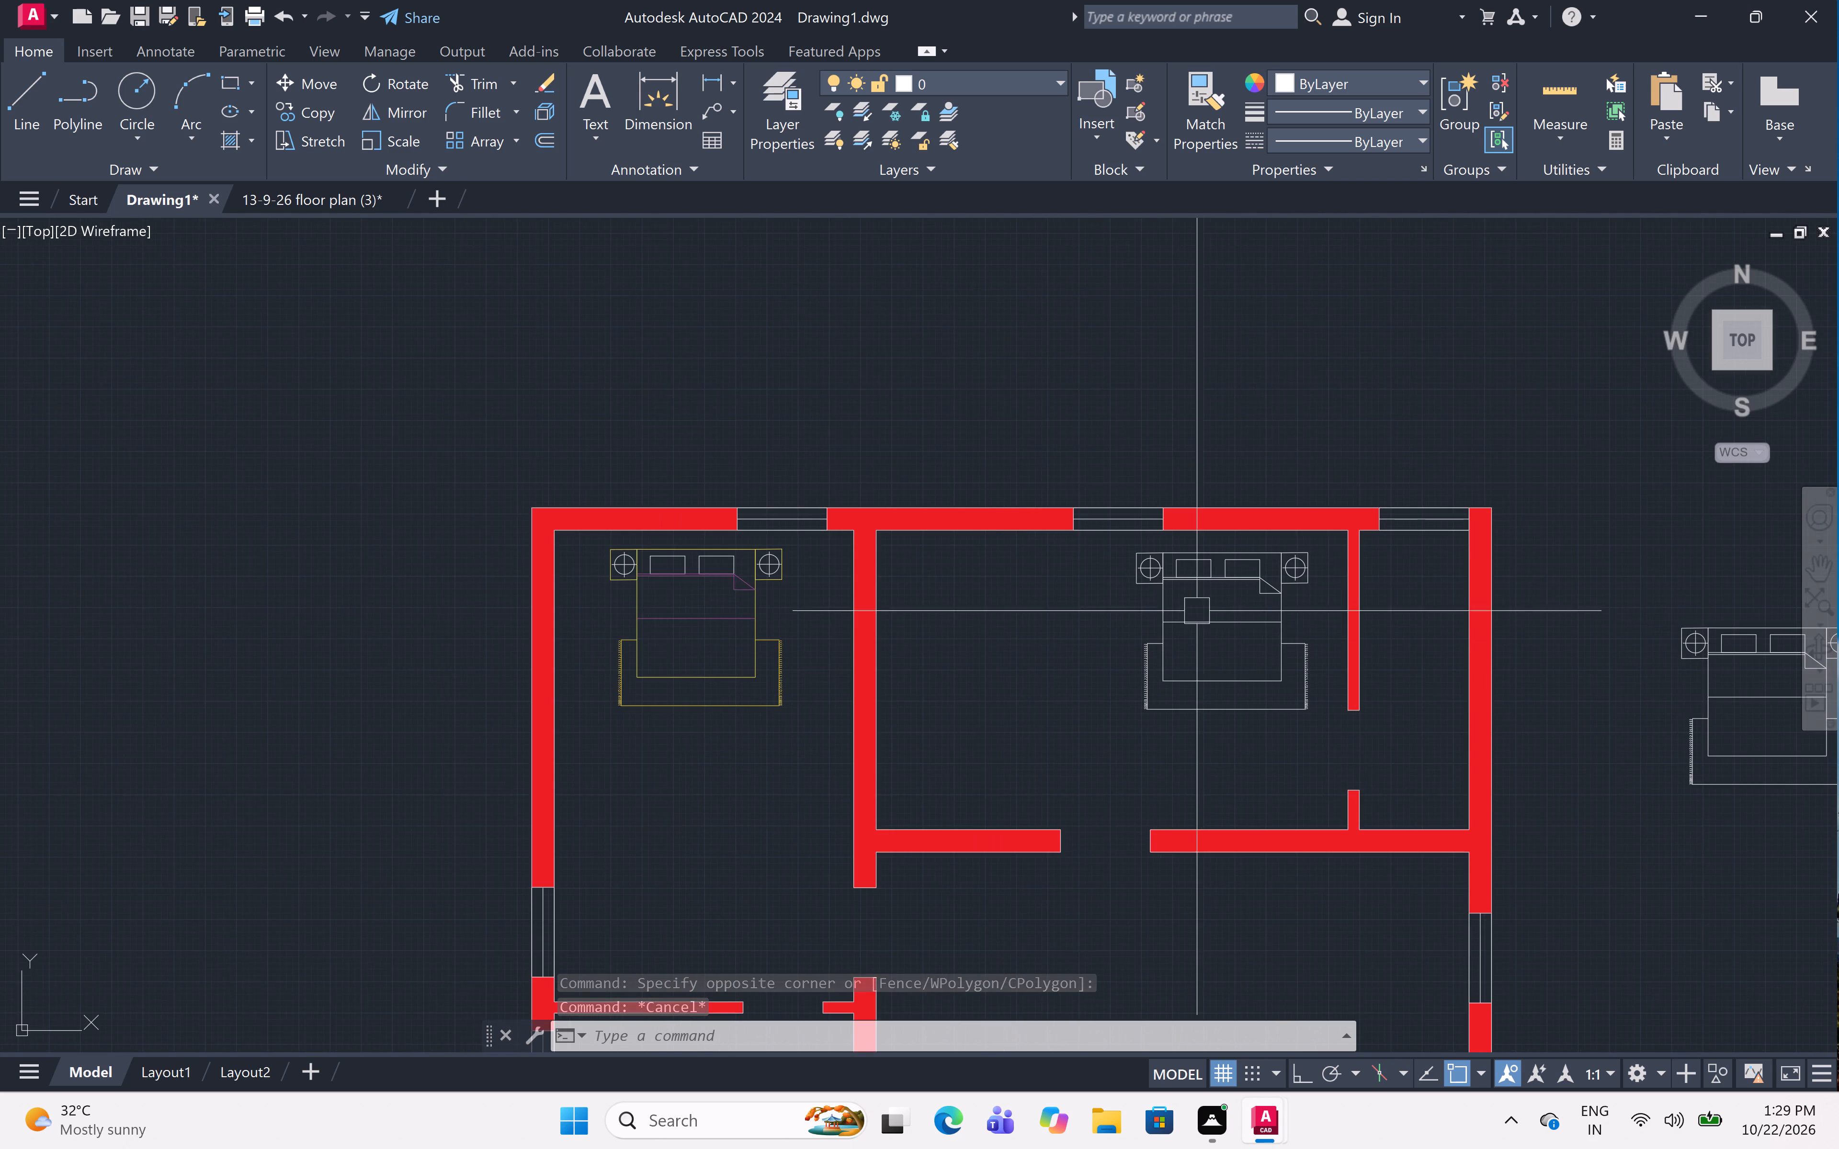
click(1070, 544)
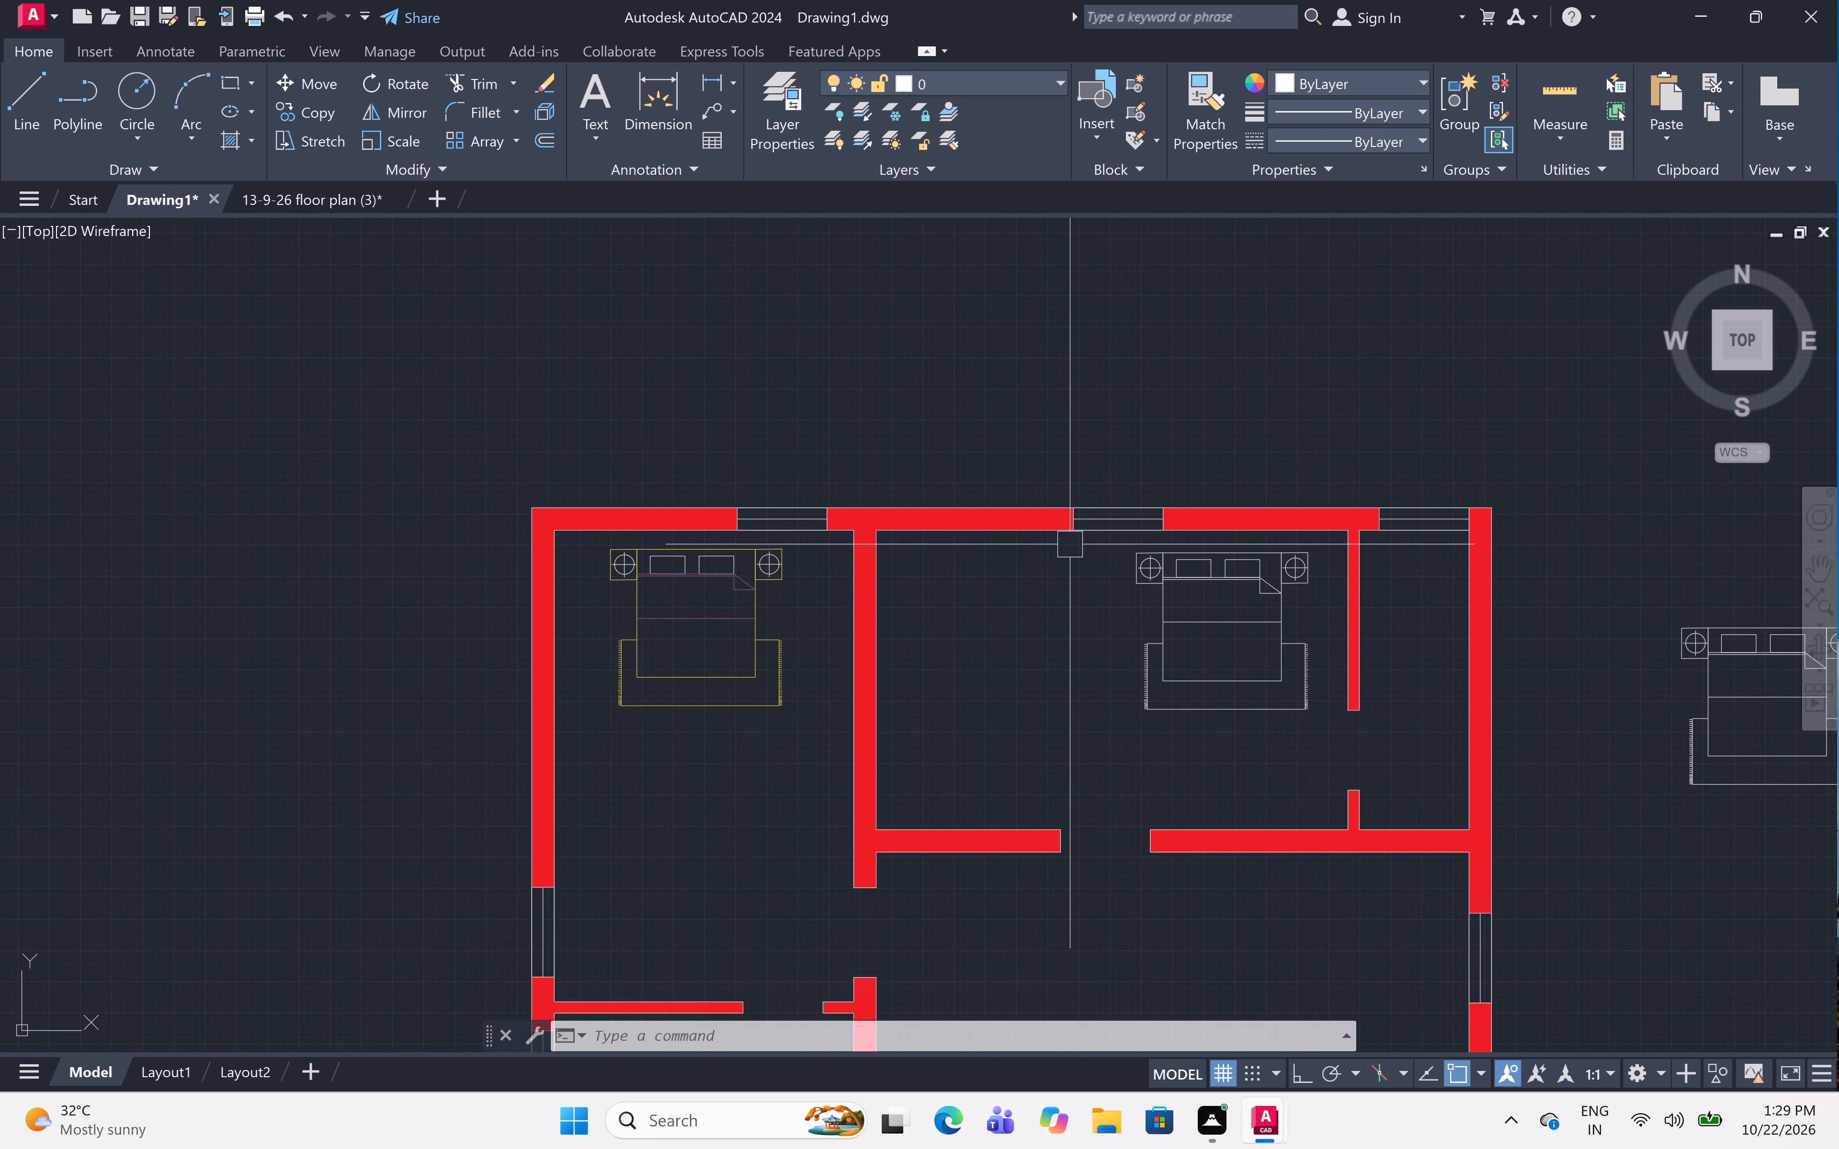
click(1321, 779)
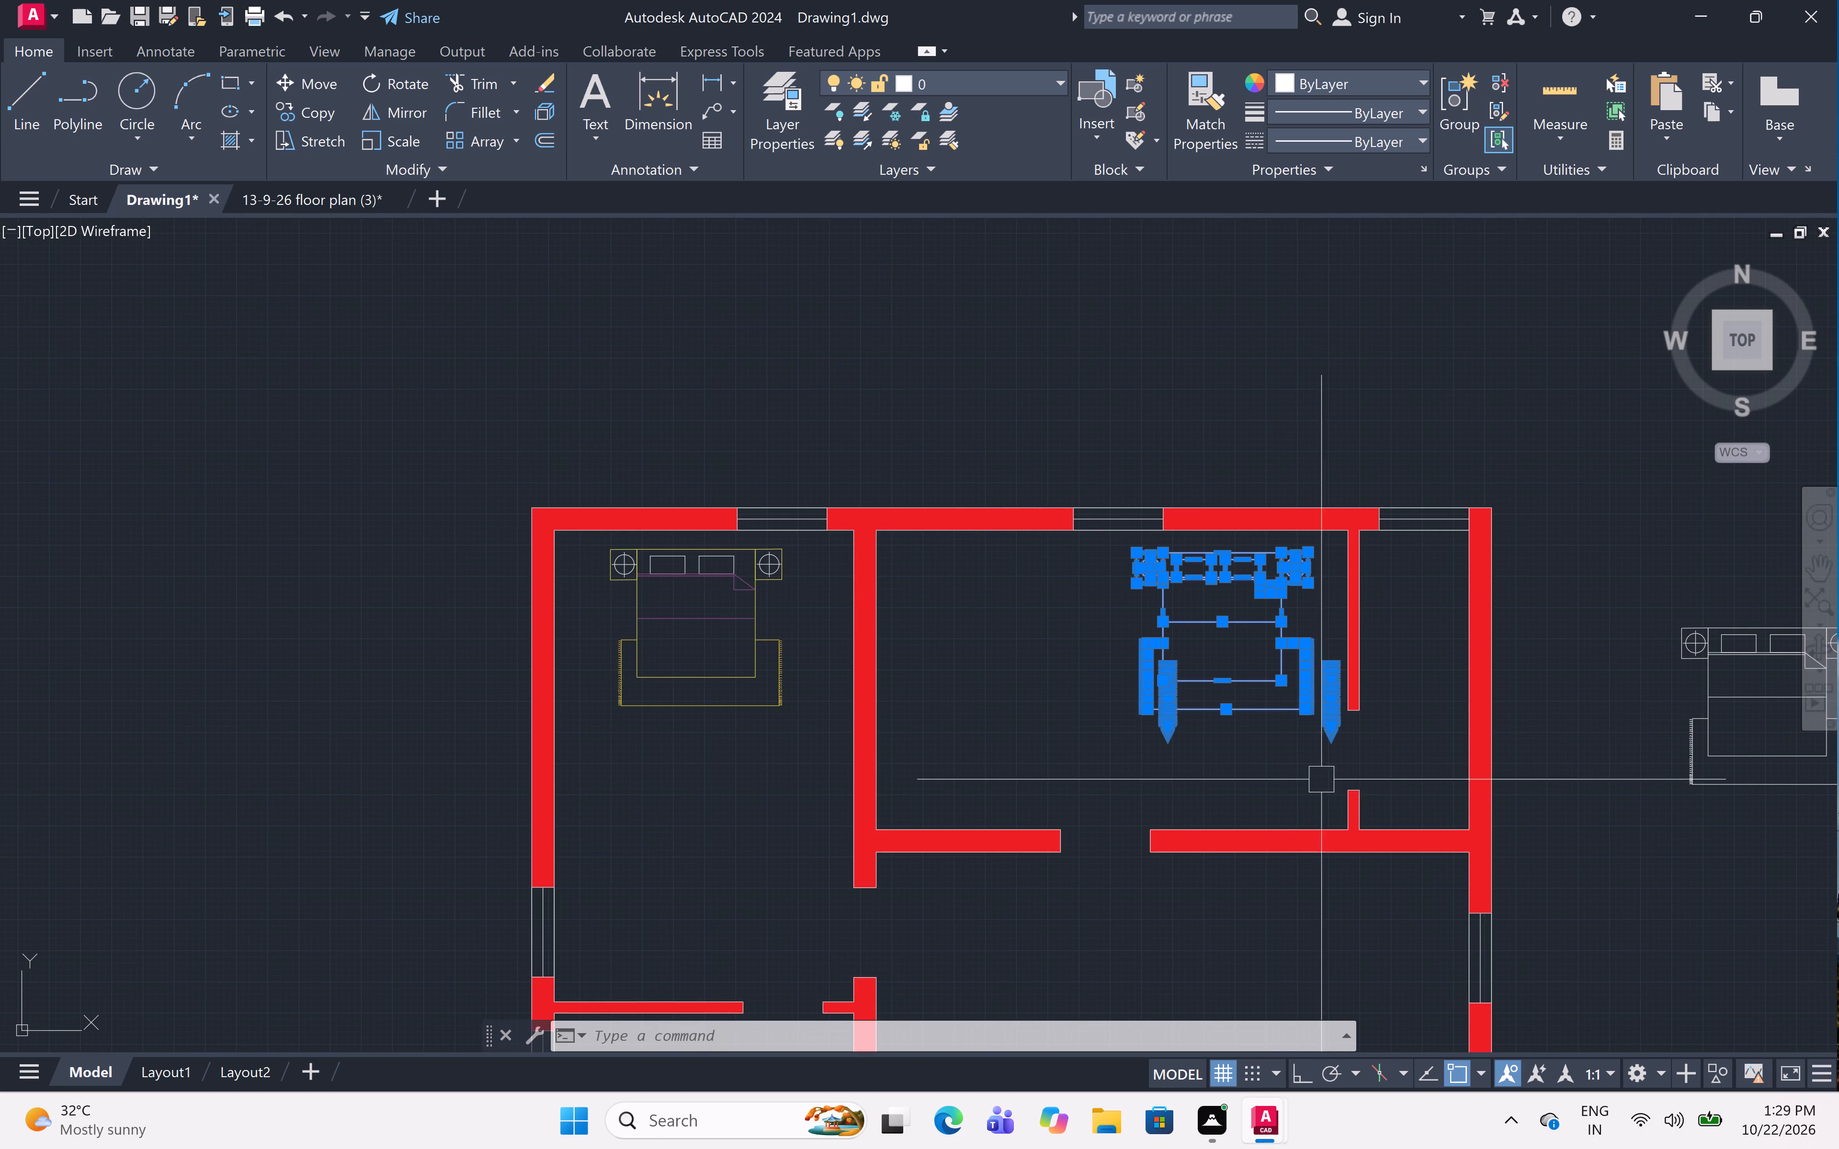
key(Delete)
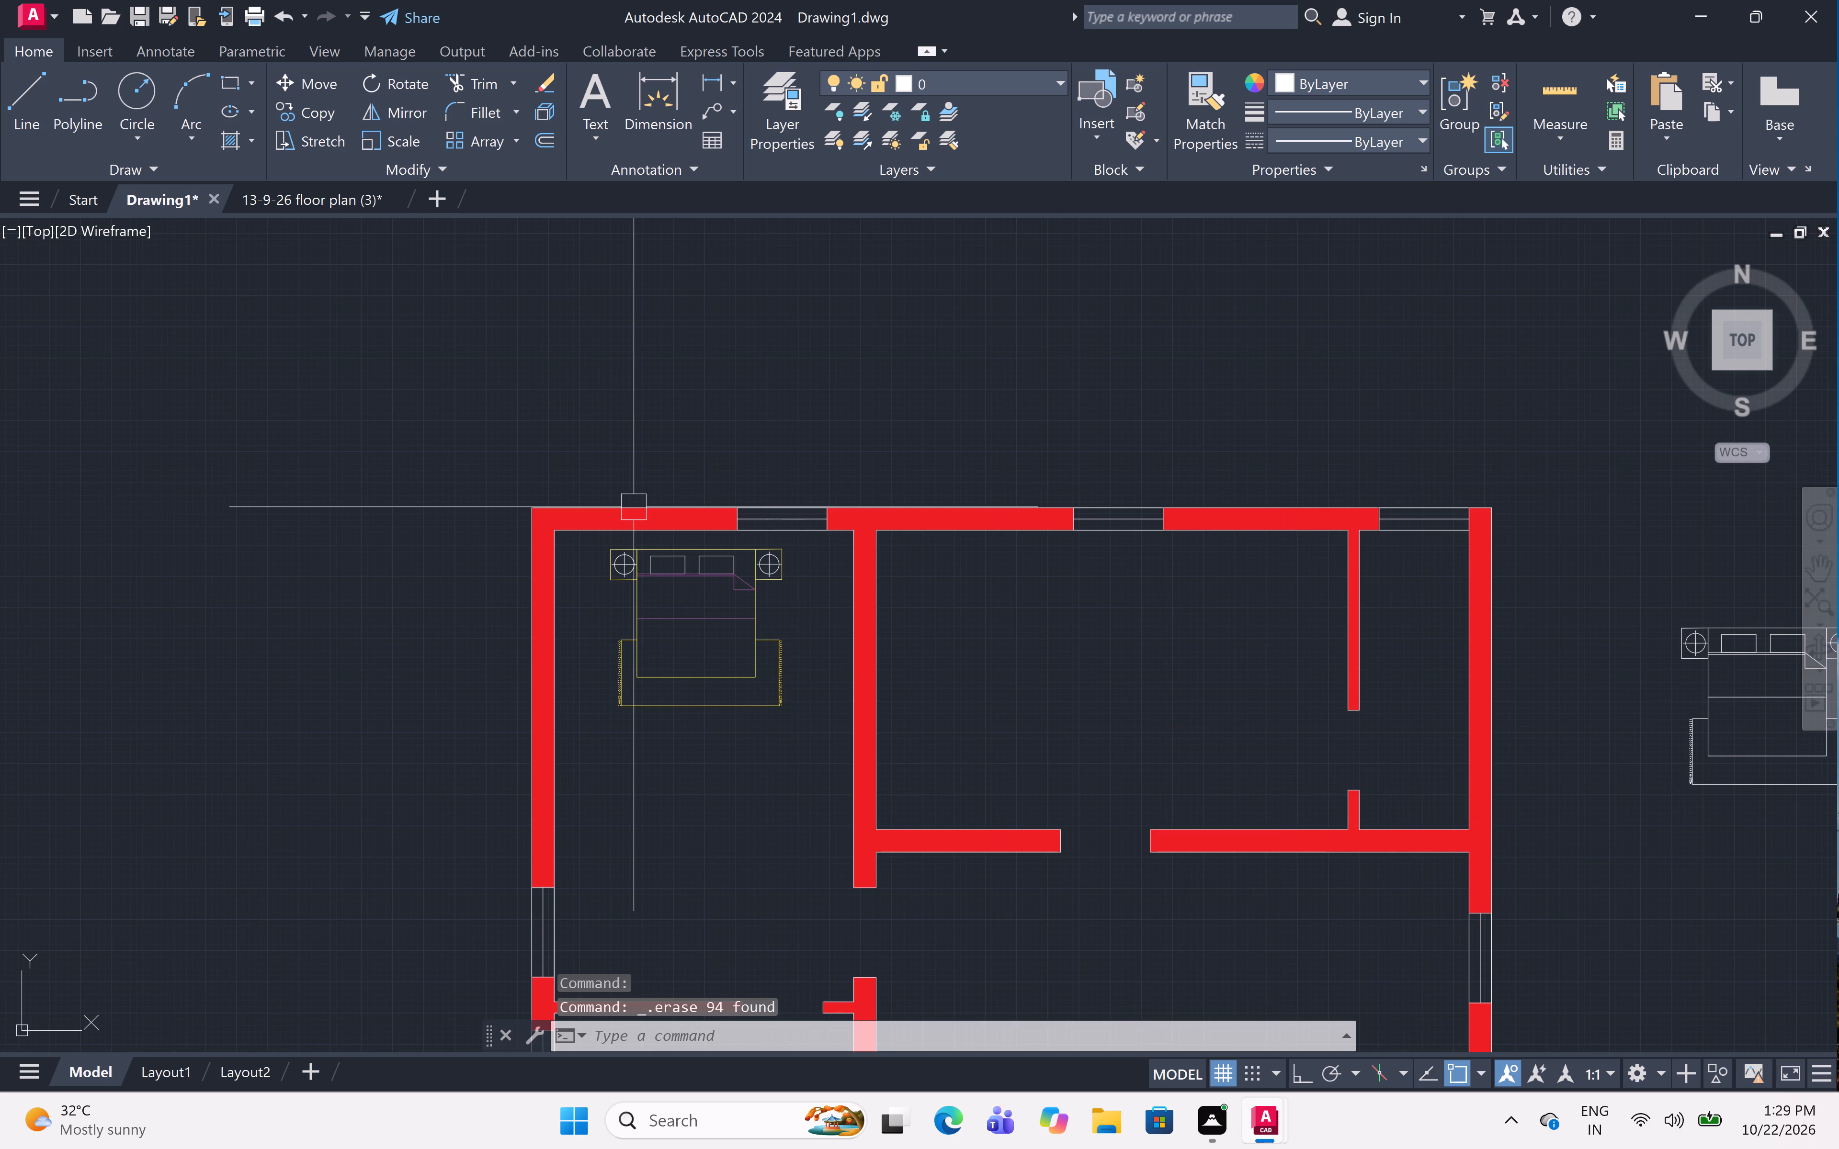
Copy the coloured bed set from the upper-left bedroom about 17'-2" across into the upper-right bedroom, keeping the headboard near the top wall.
scroll(642, 528, up, 2)
click(507, 572)
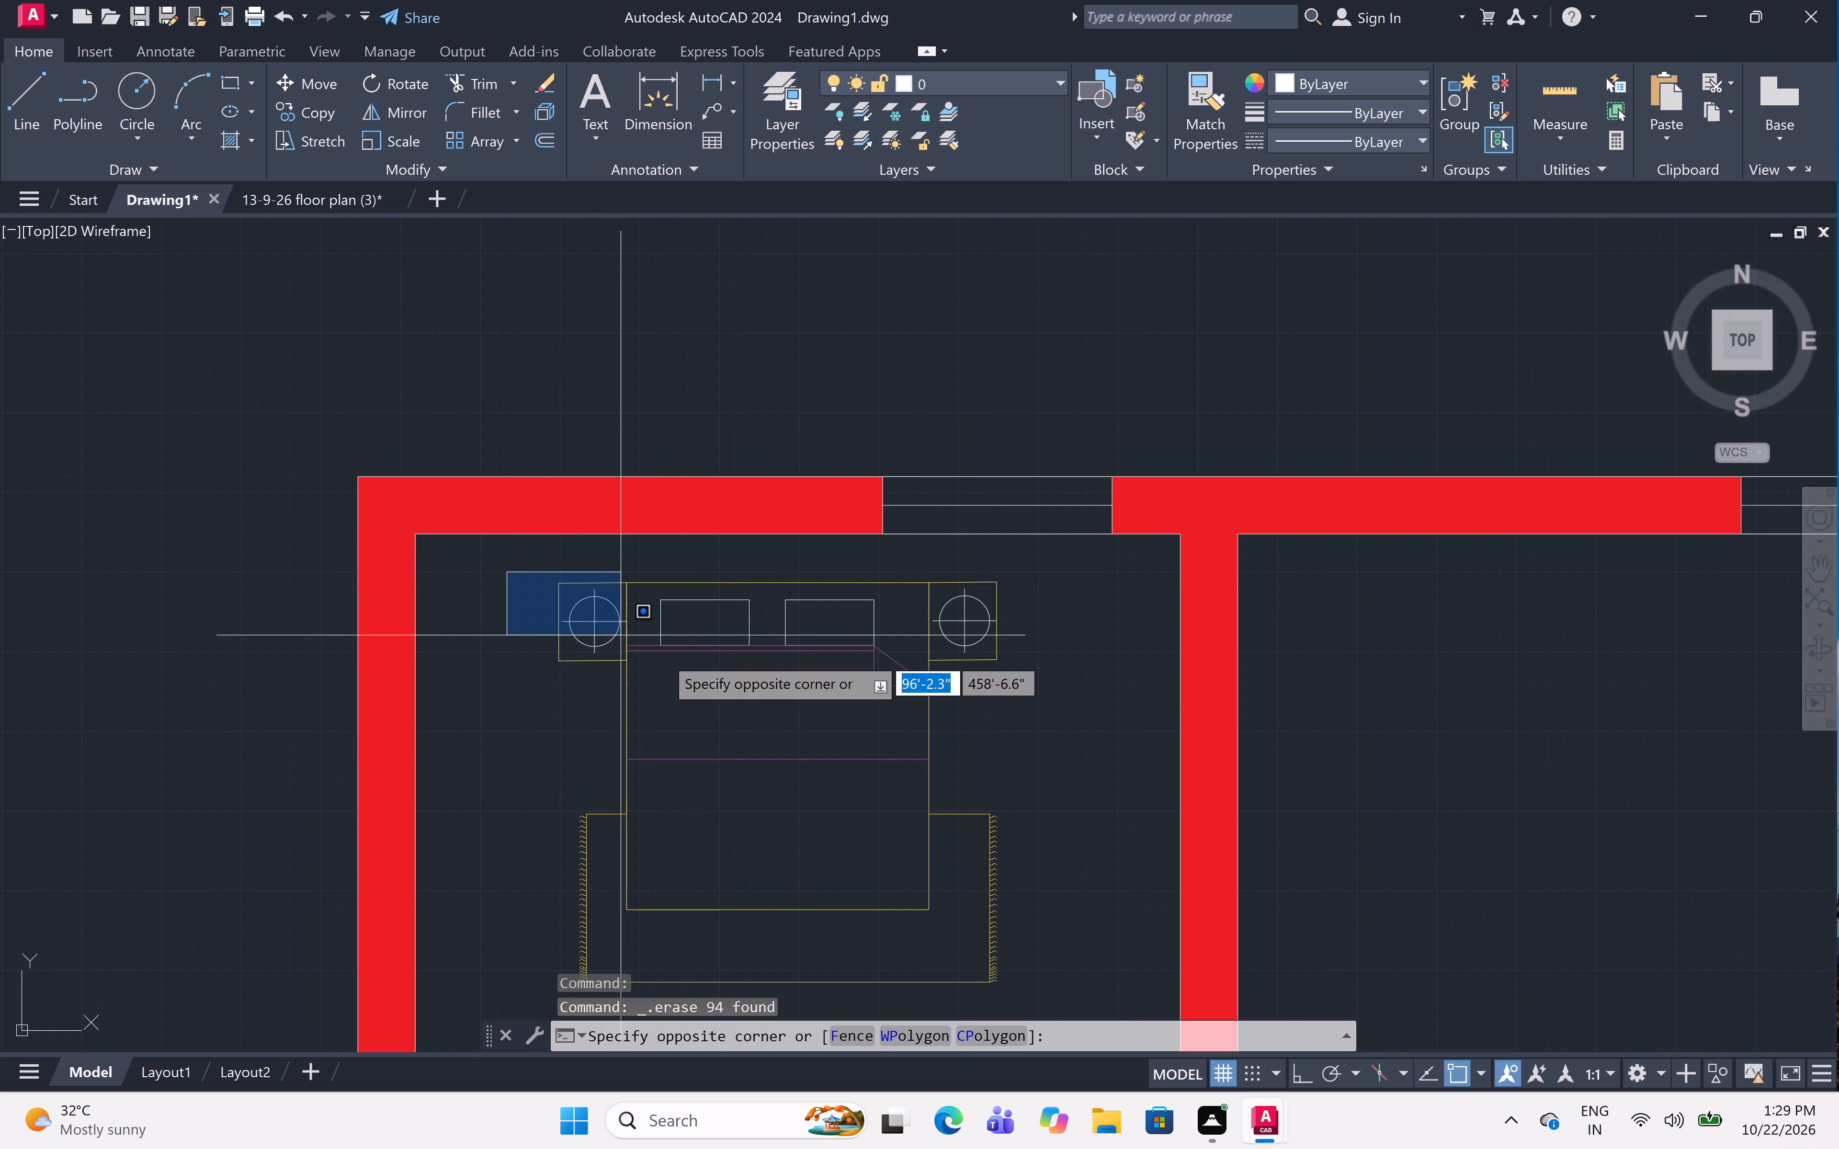
scroll(822, 752, down, 4)
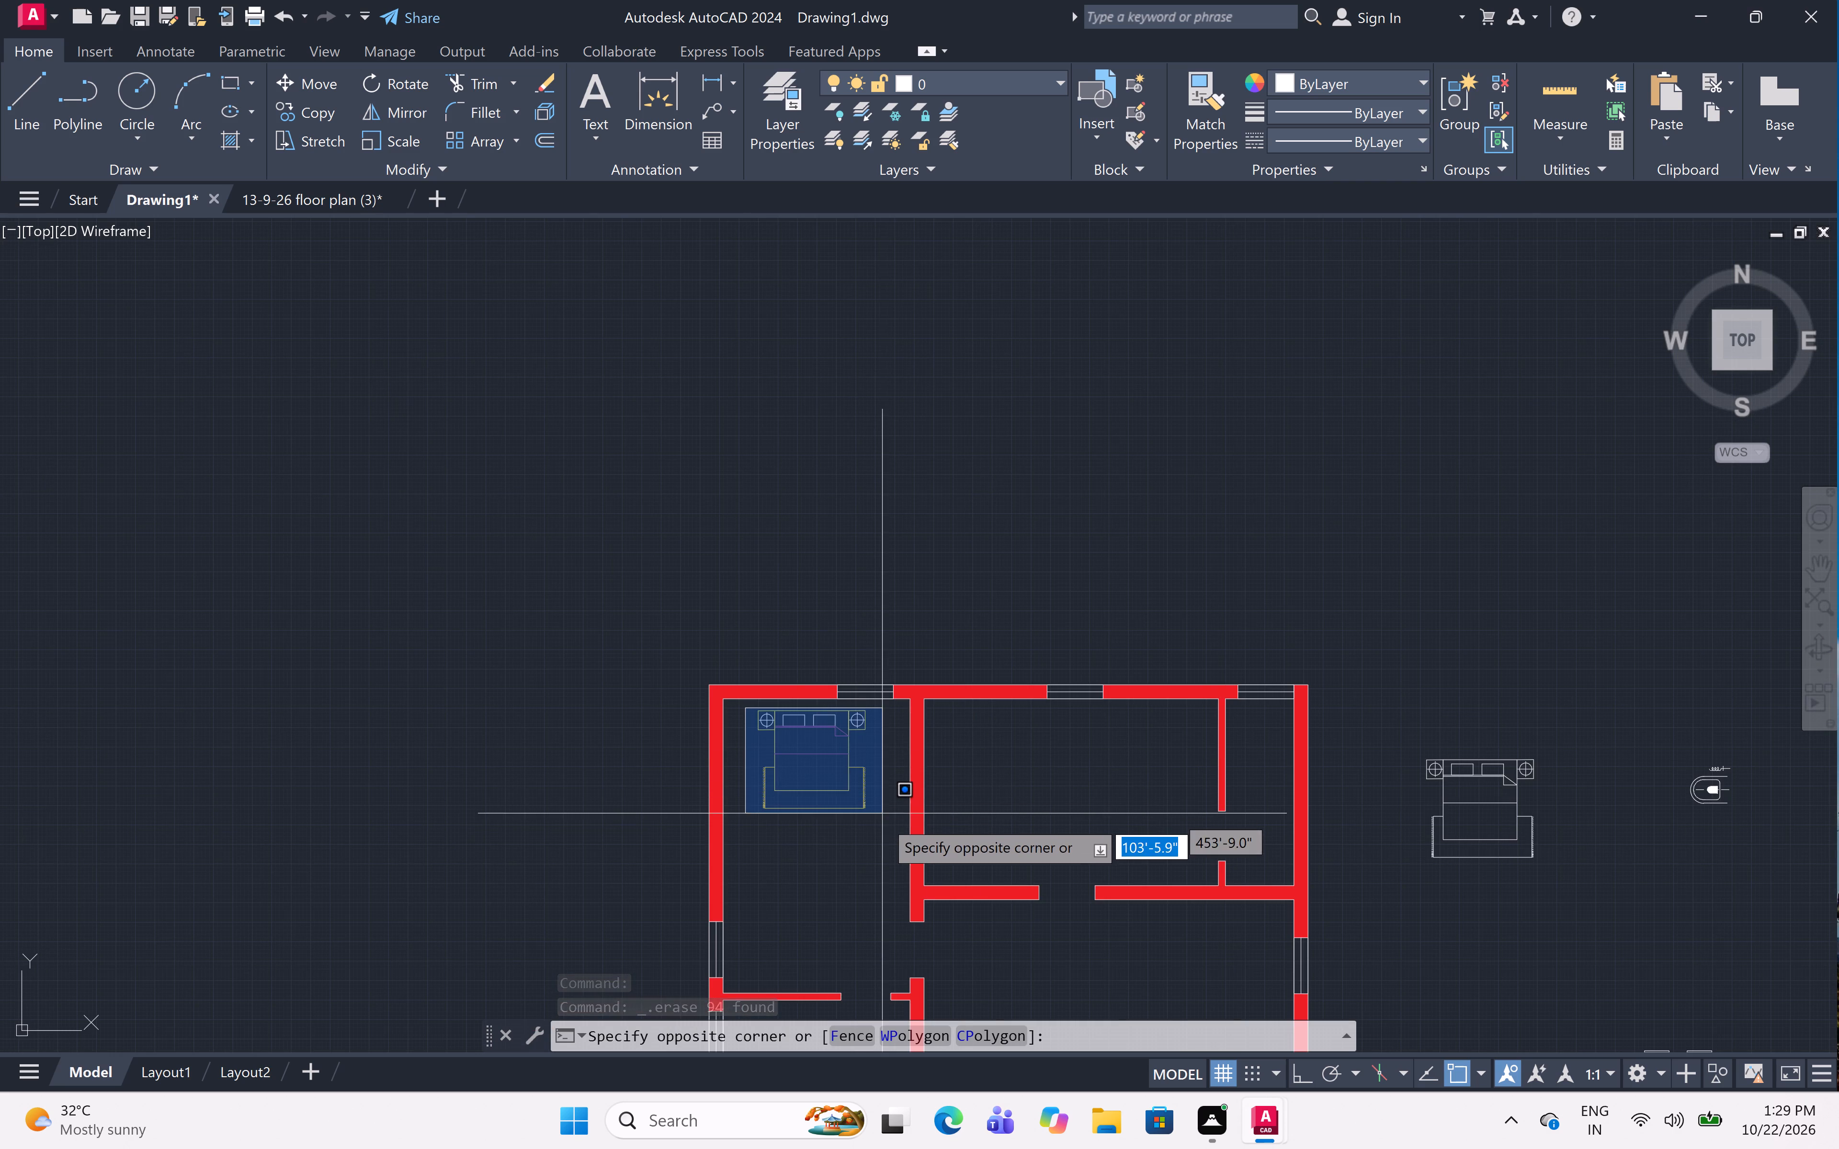
click(880, 833)
key(c)
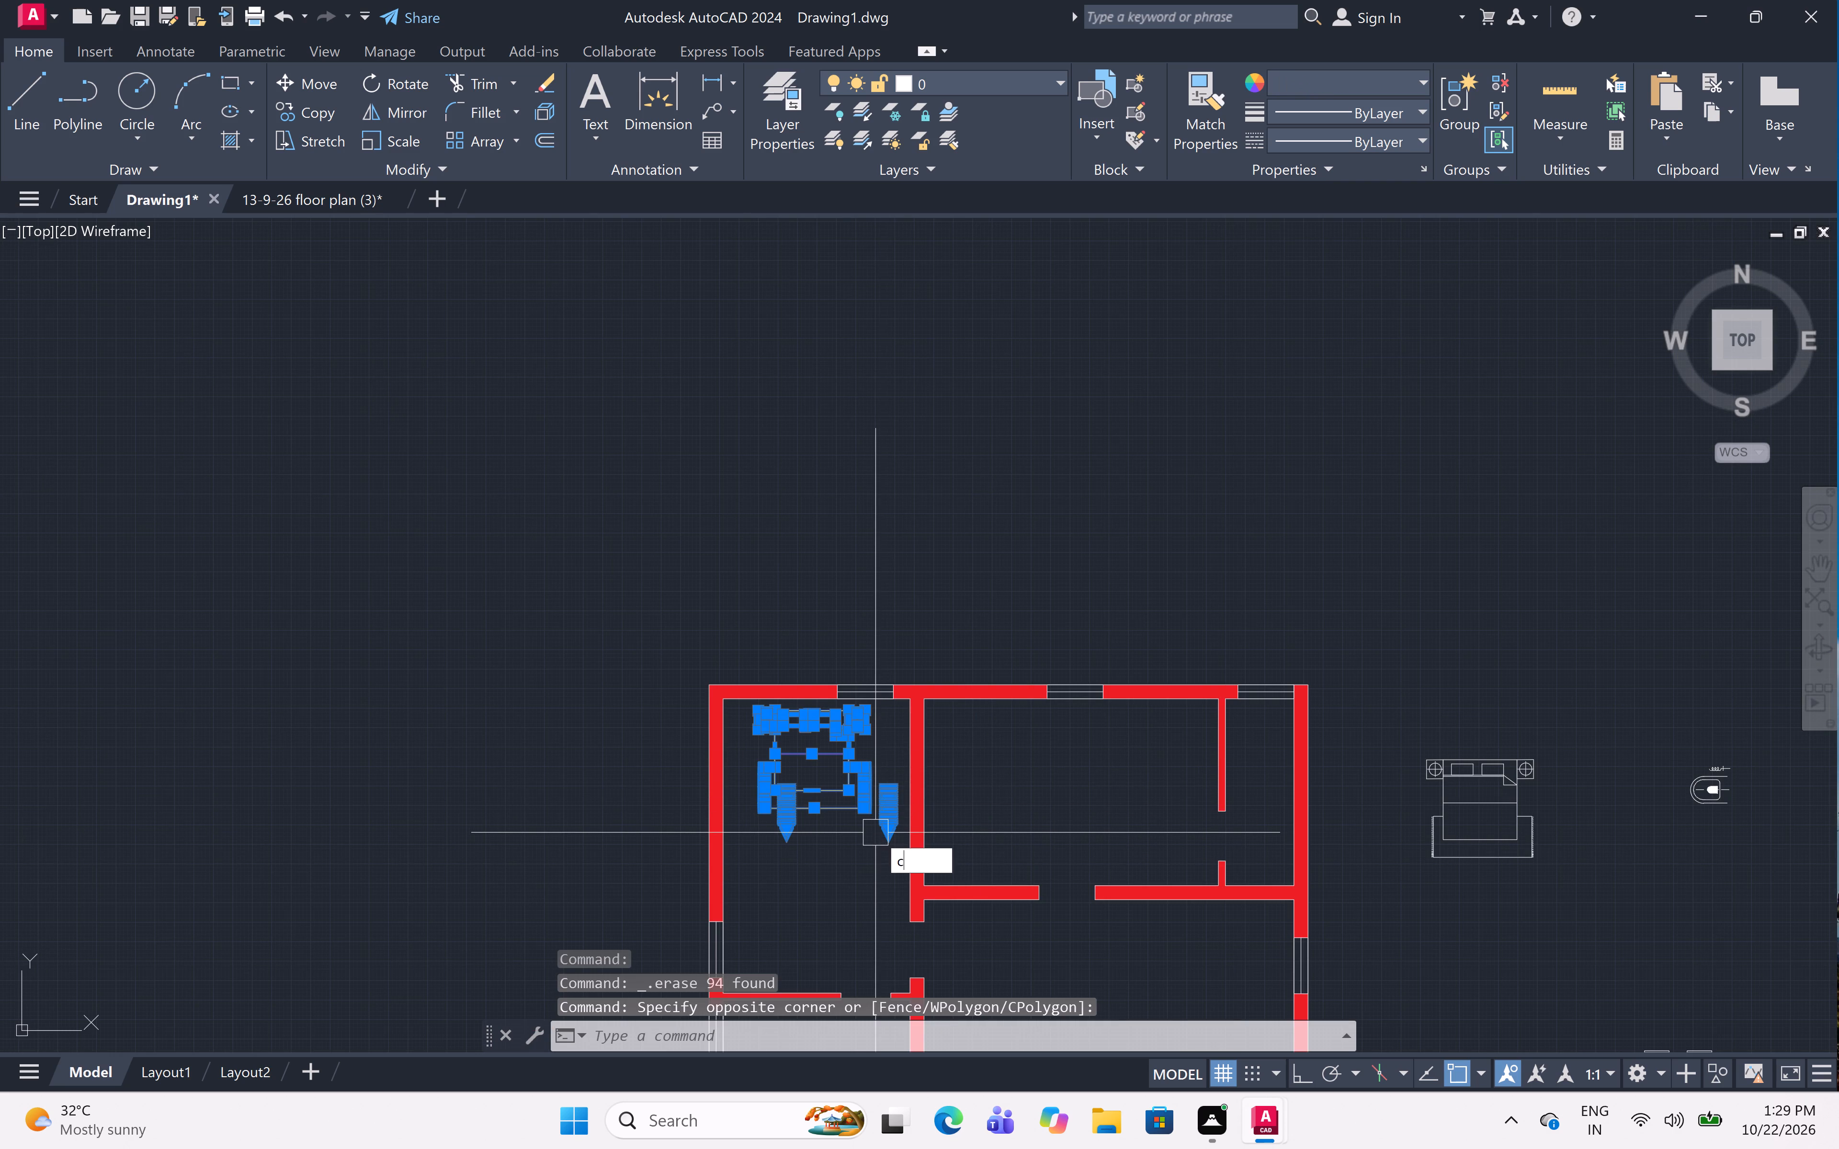
text(o)
key(space)
scroll(803, 717, up, 3)
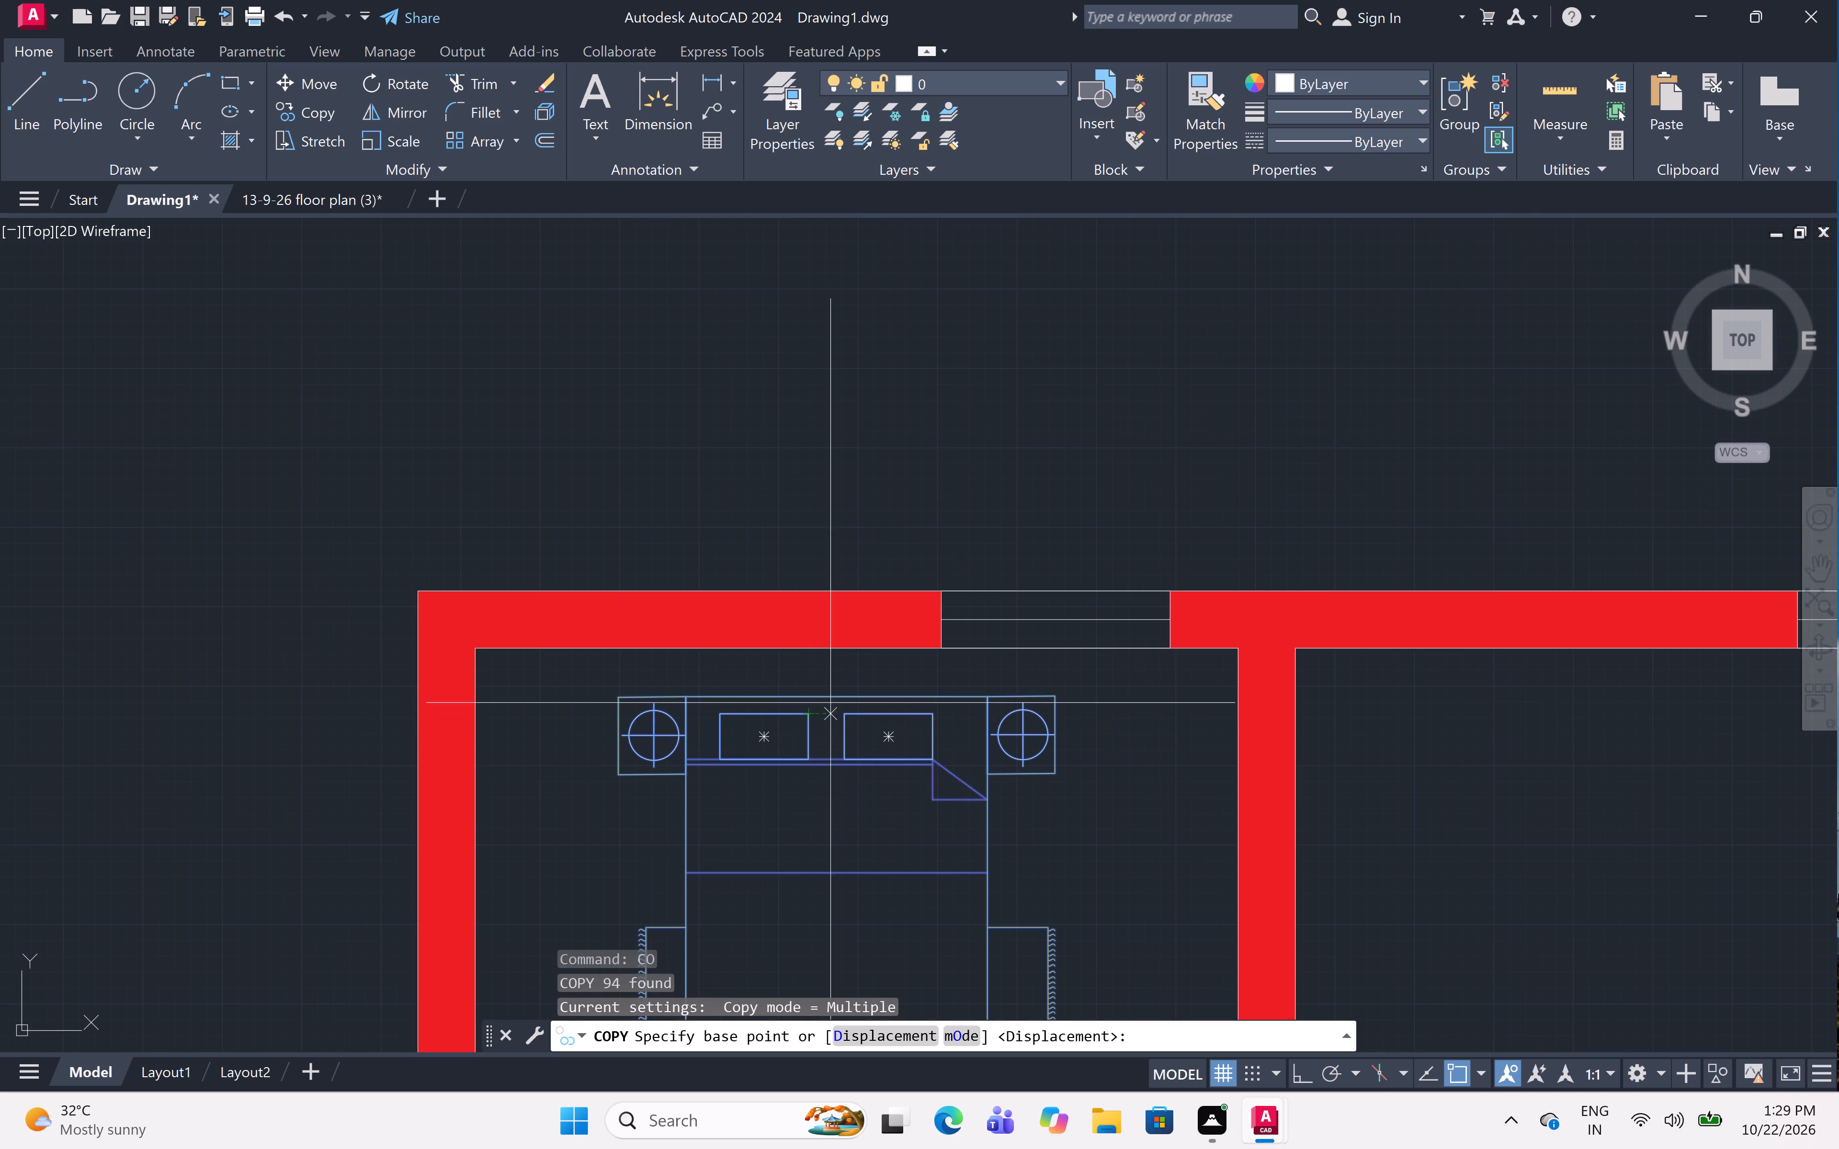
click(830, 693)
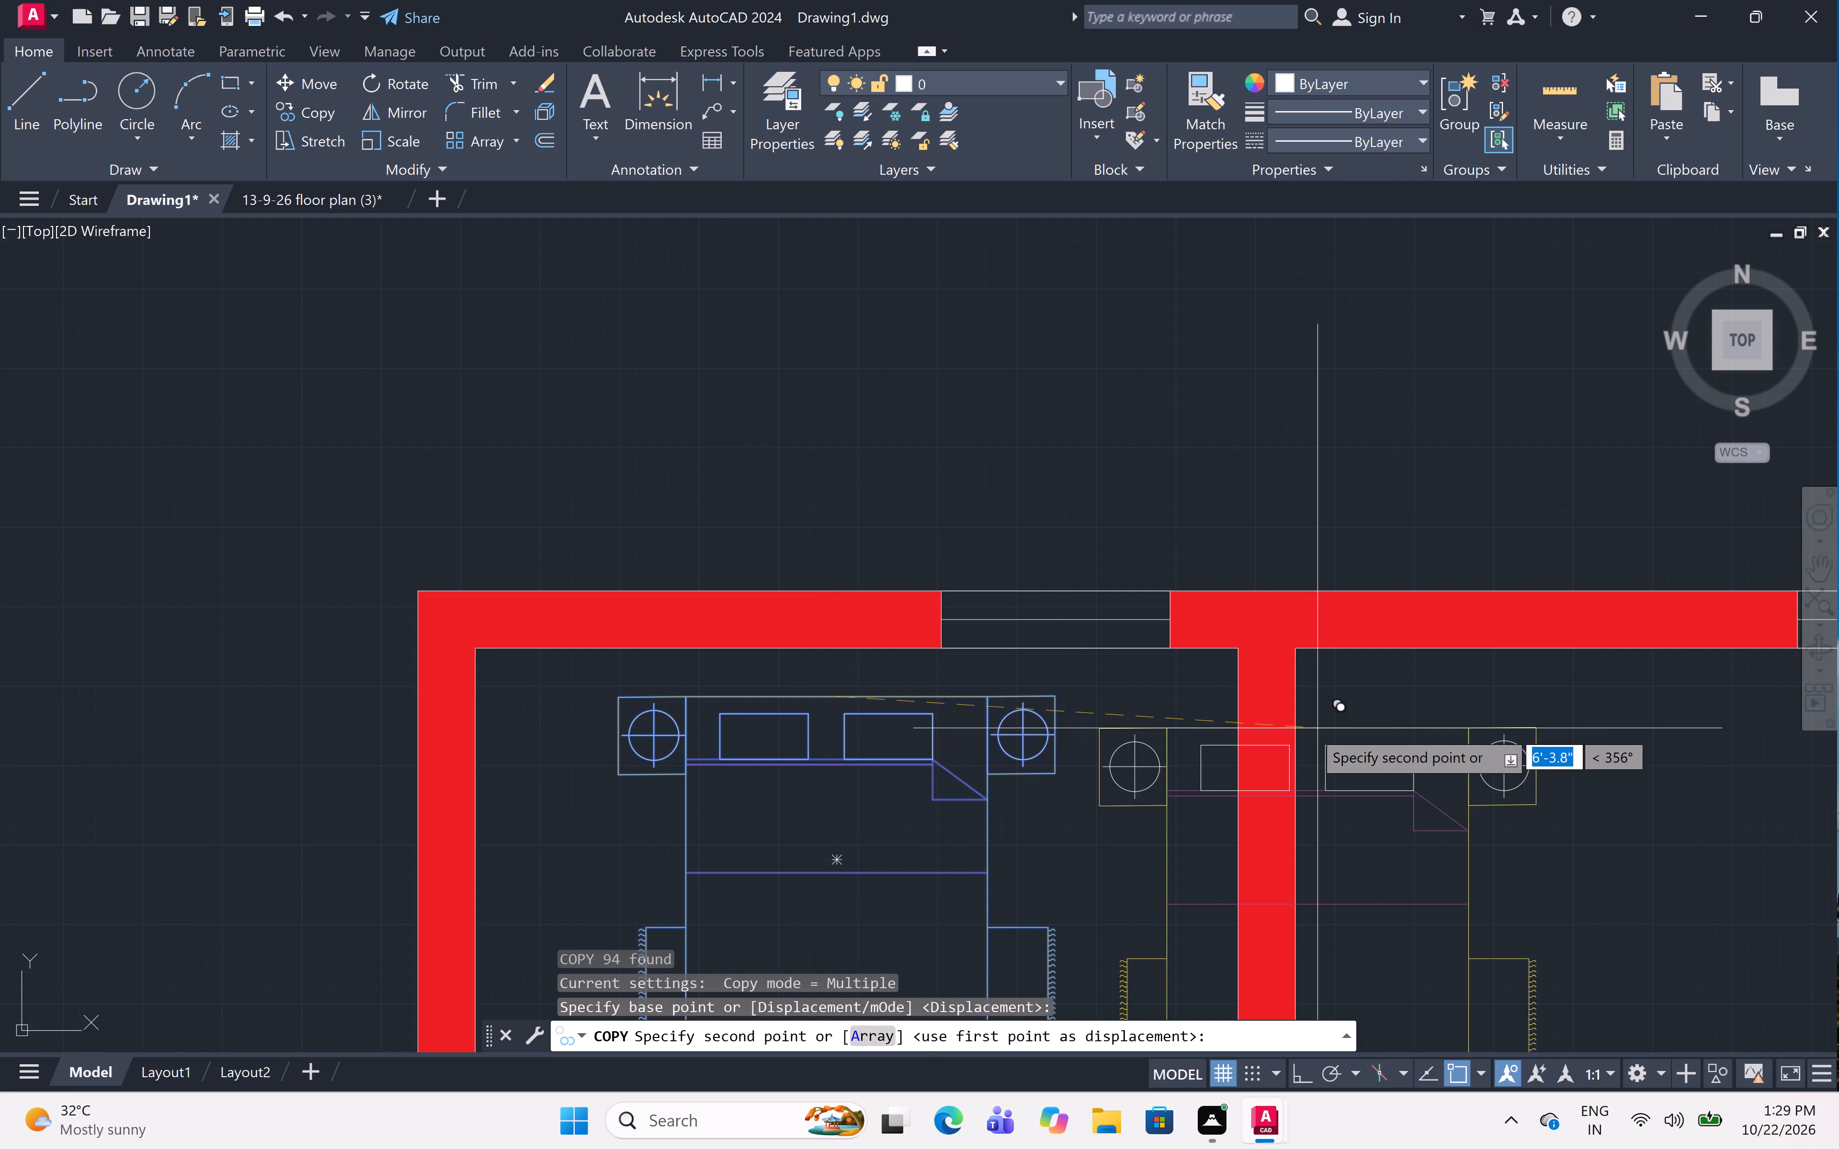
scroll(1310, 729, down, 2)
middle_drag(1480, 738, 1150, 649)
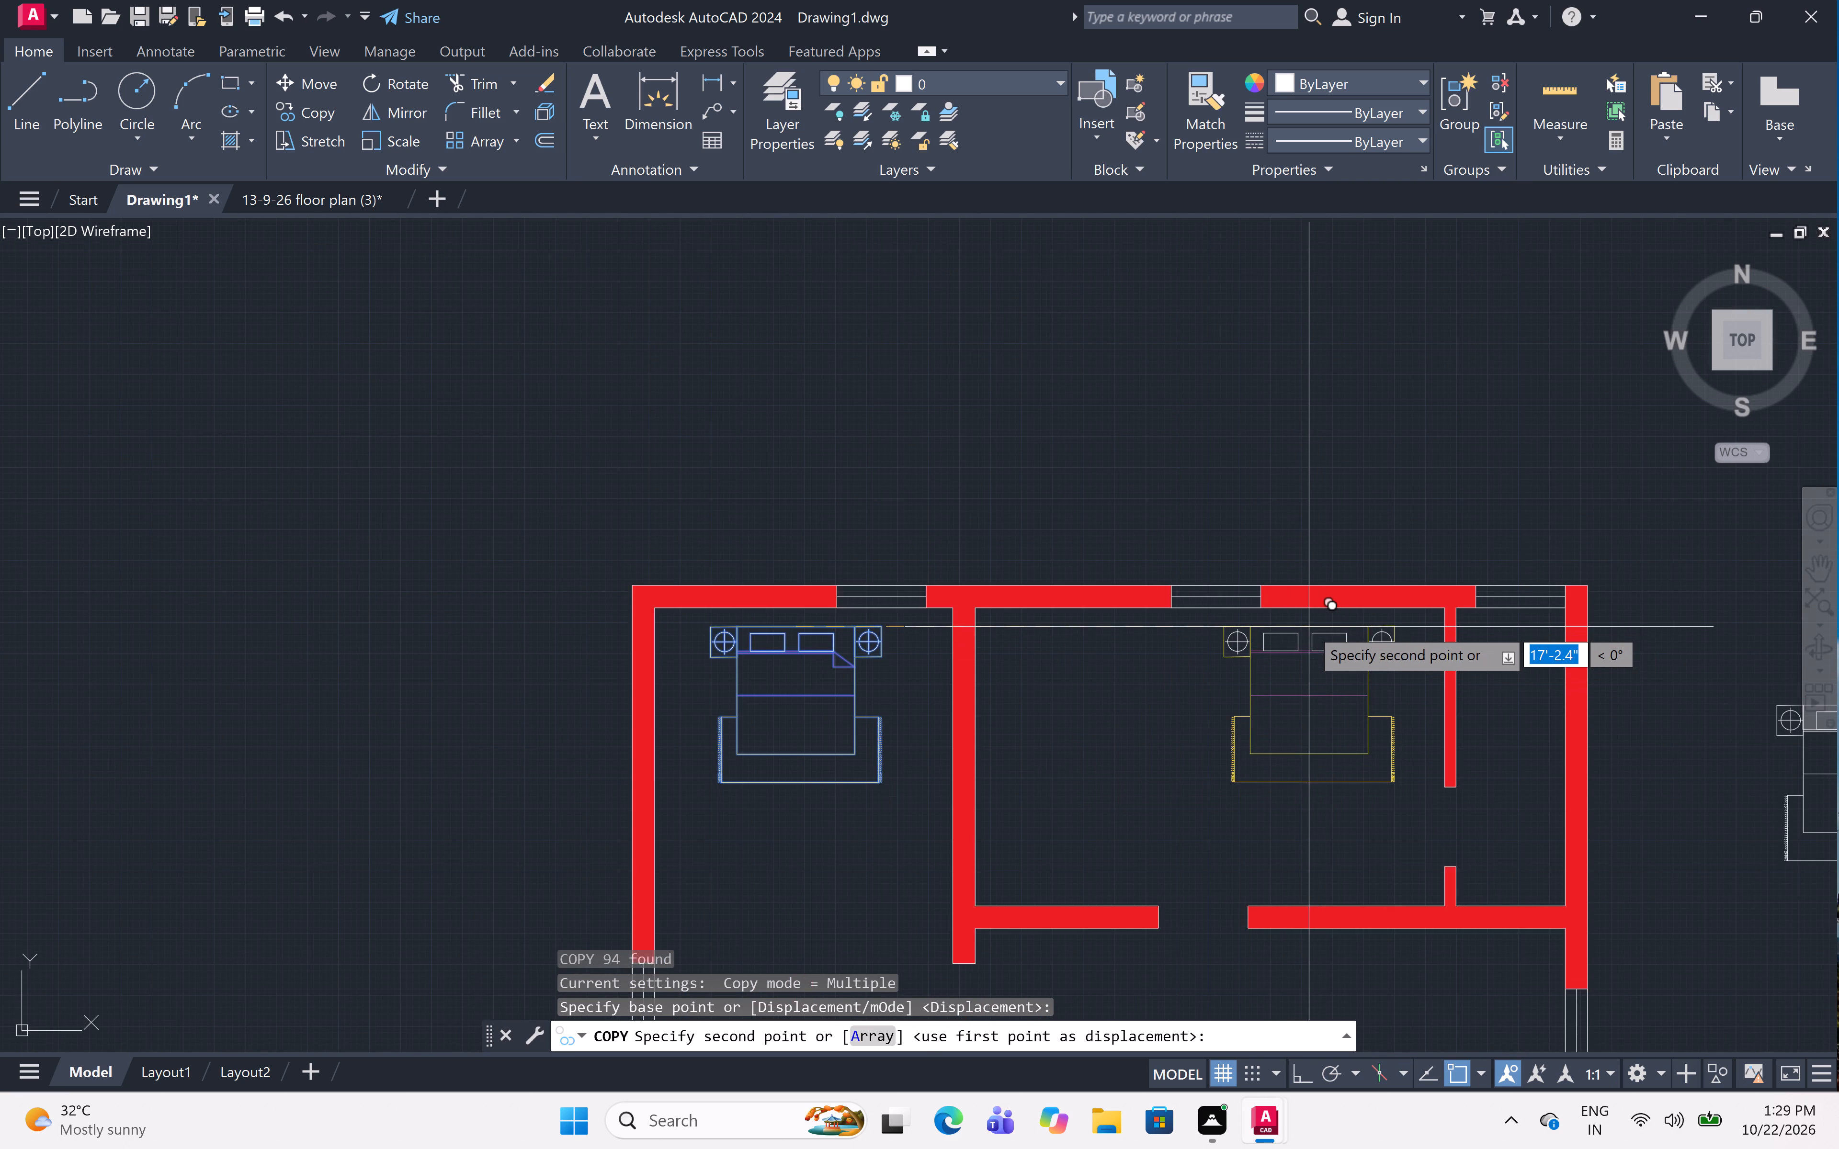
click(1308, 626)
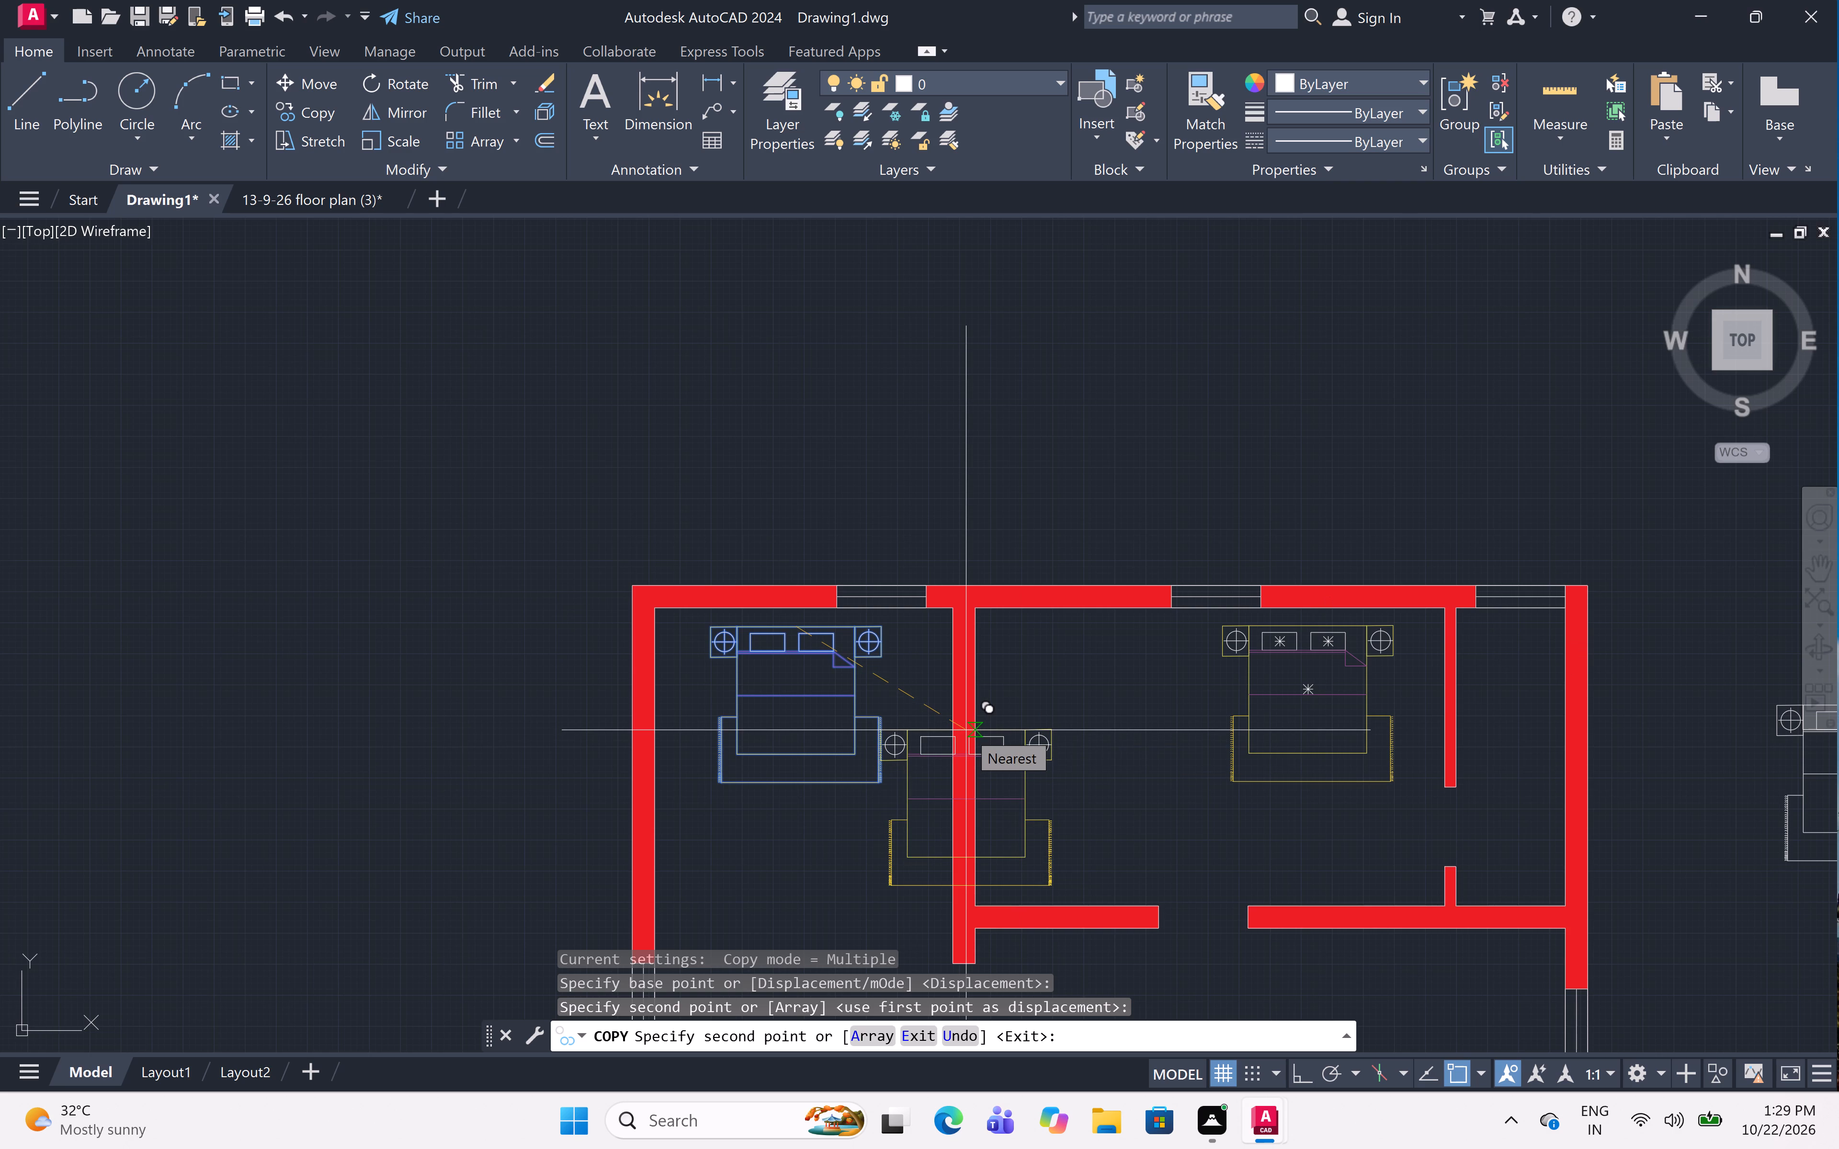
key(Escape)
With Ortho on, rotate the loose sofa nearest the sink a quarter turn counterclockwise so it lies horizontally with its backrest at the bottom.
scroll(971, 728, down, 2)
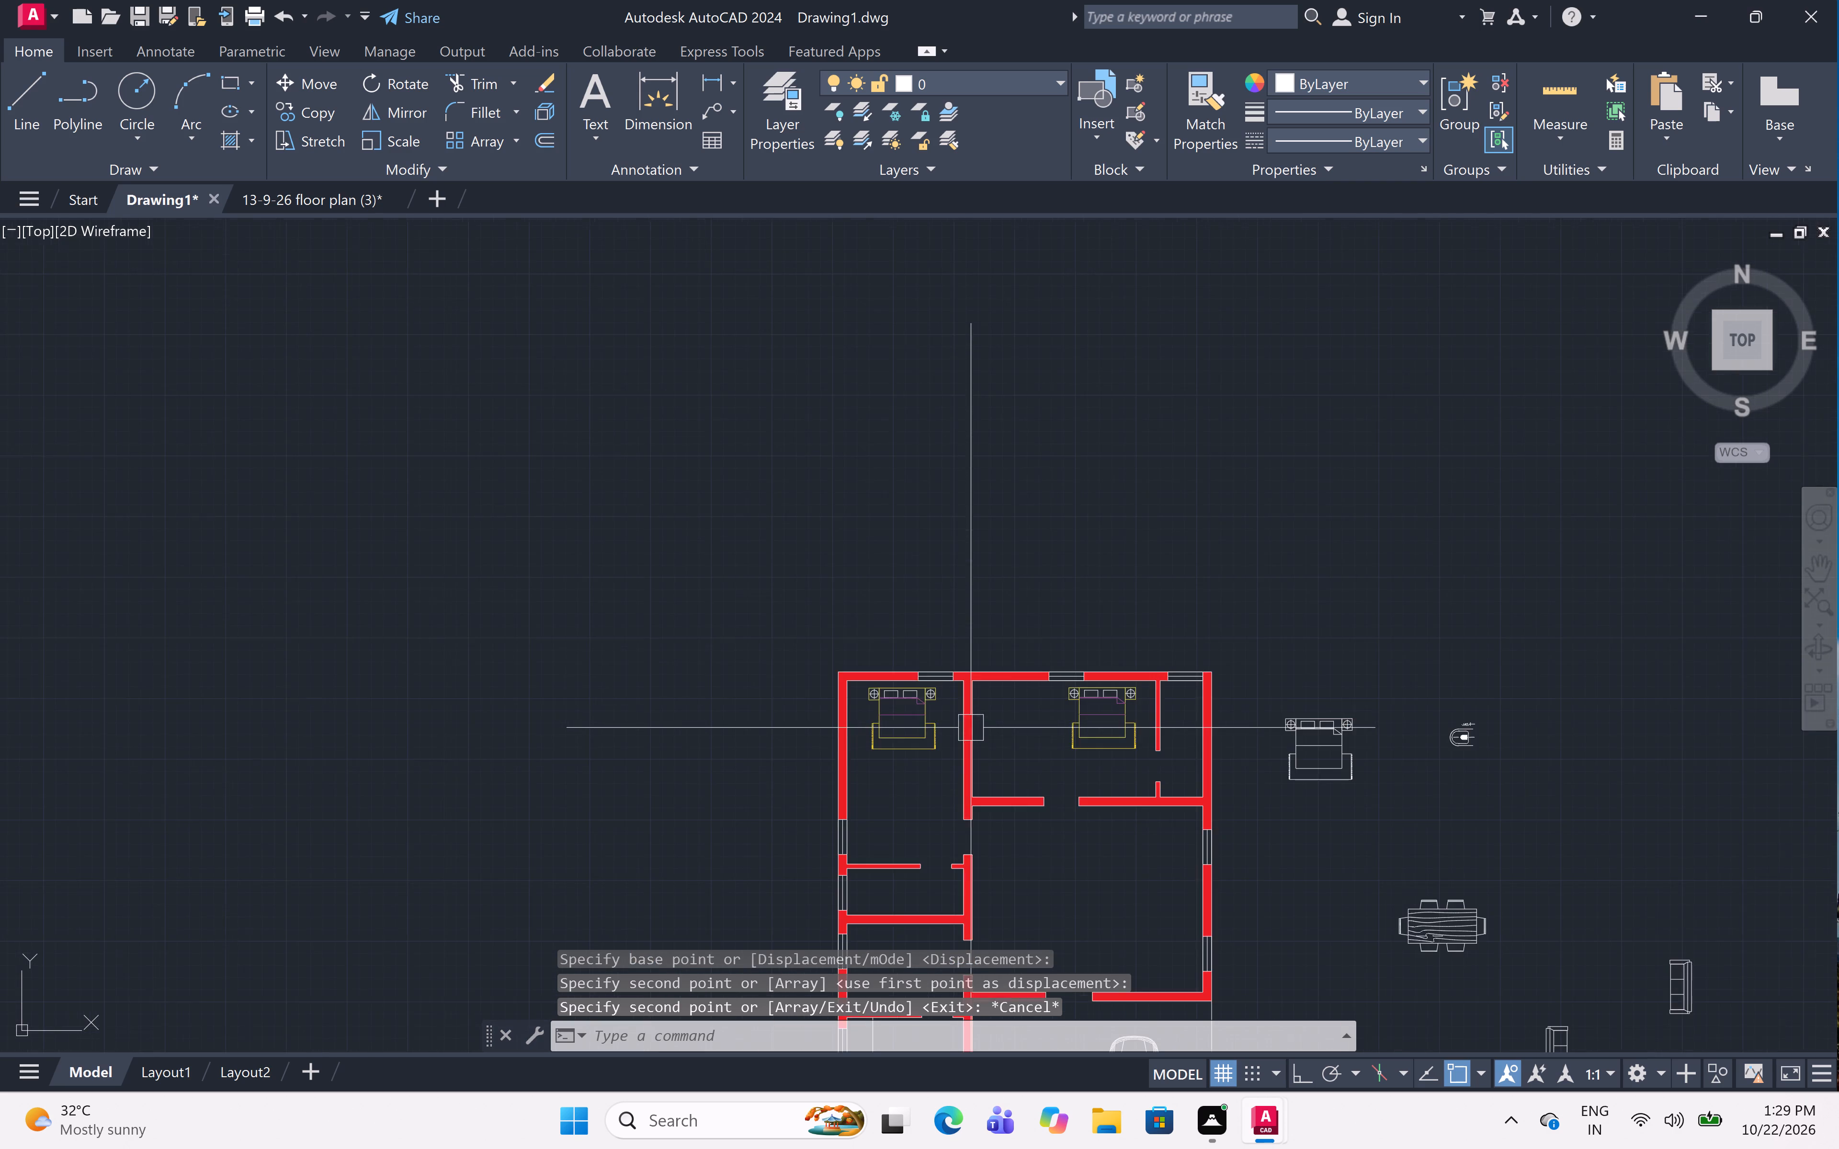
middle_drag(971, 727, 944, 592)
scroll(944, 592, down, 1)
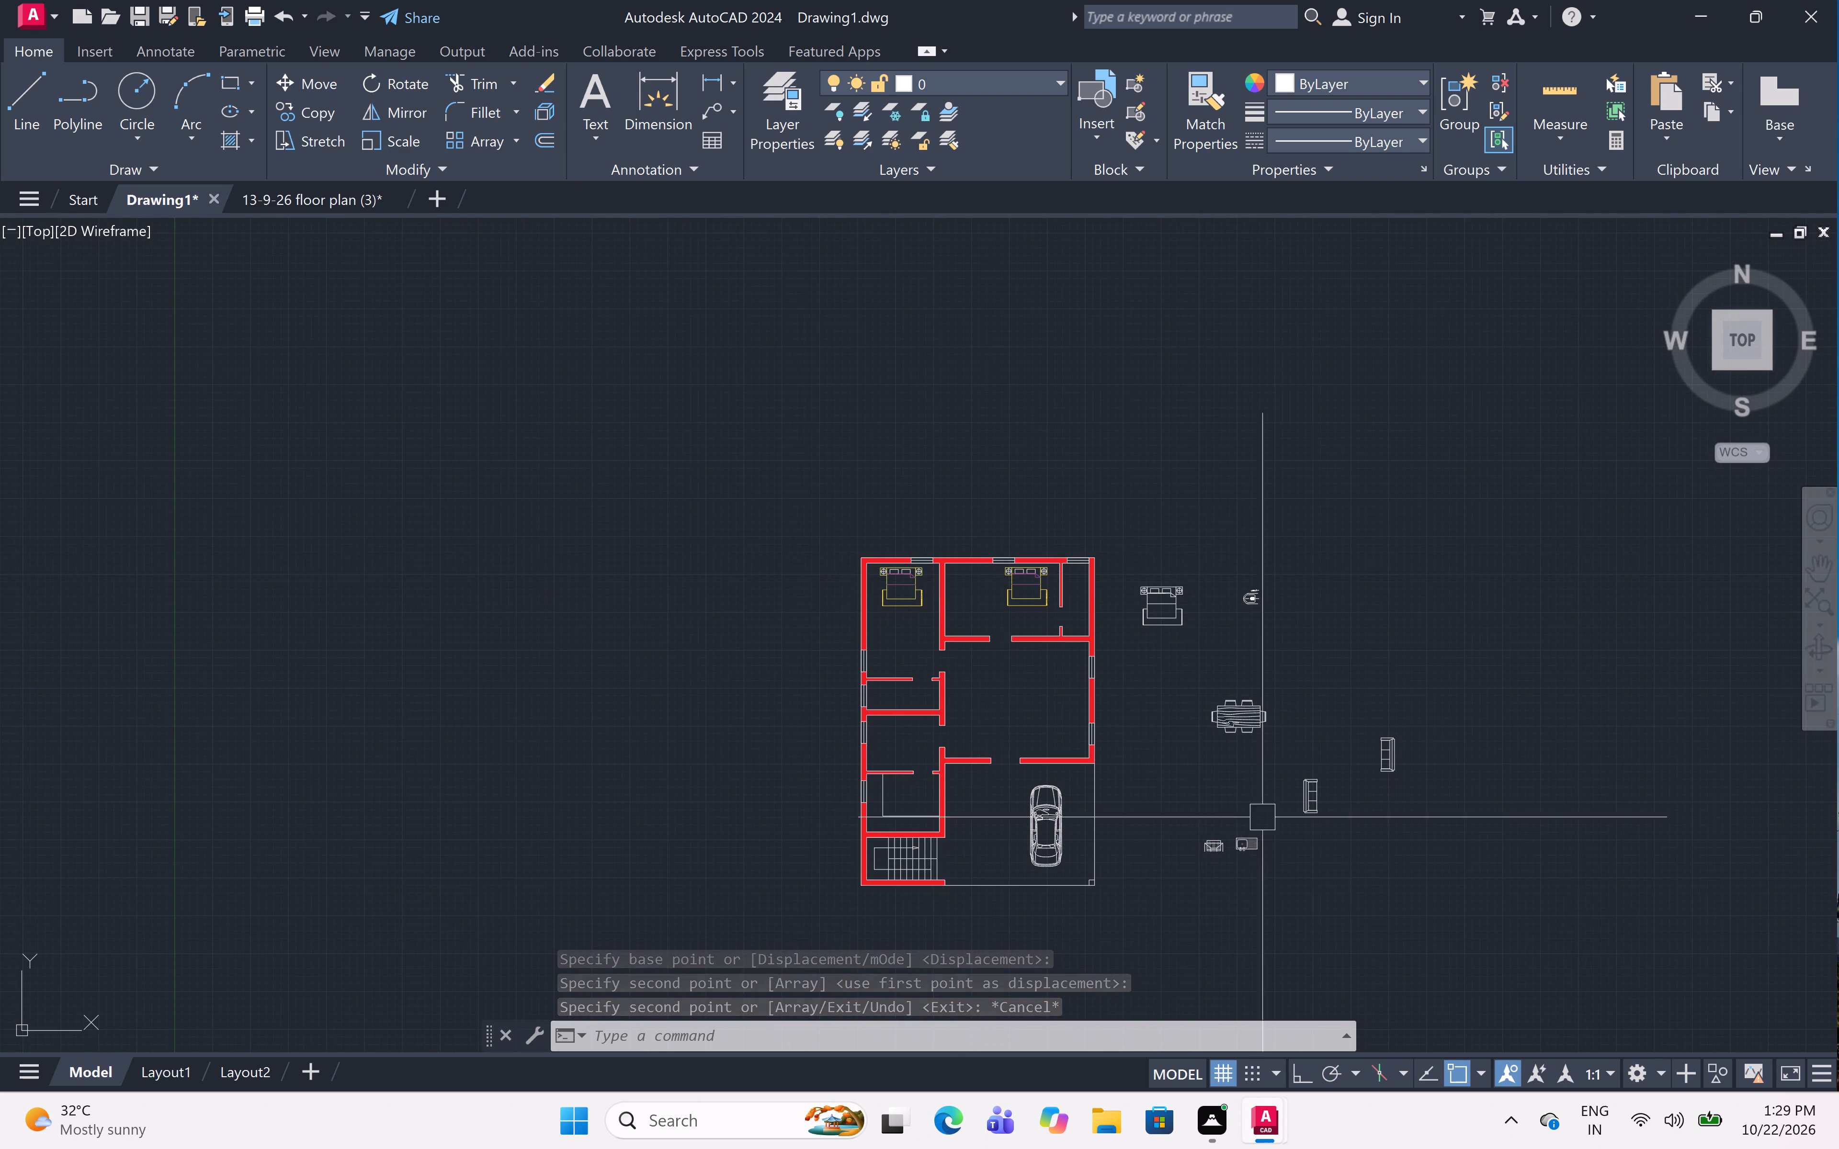
scroll(1315, 852, up, 4)
middle_drag(1334, 695, 1304, 806)
scroll(1319, 746, down, 1)
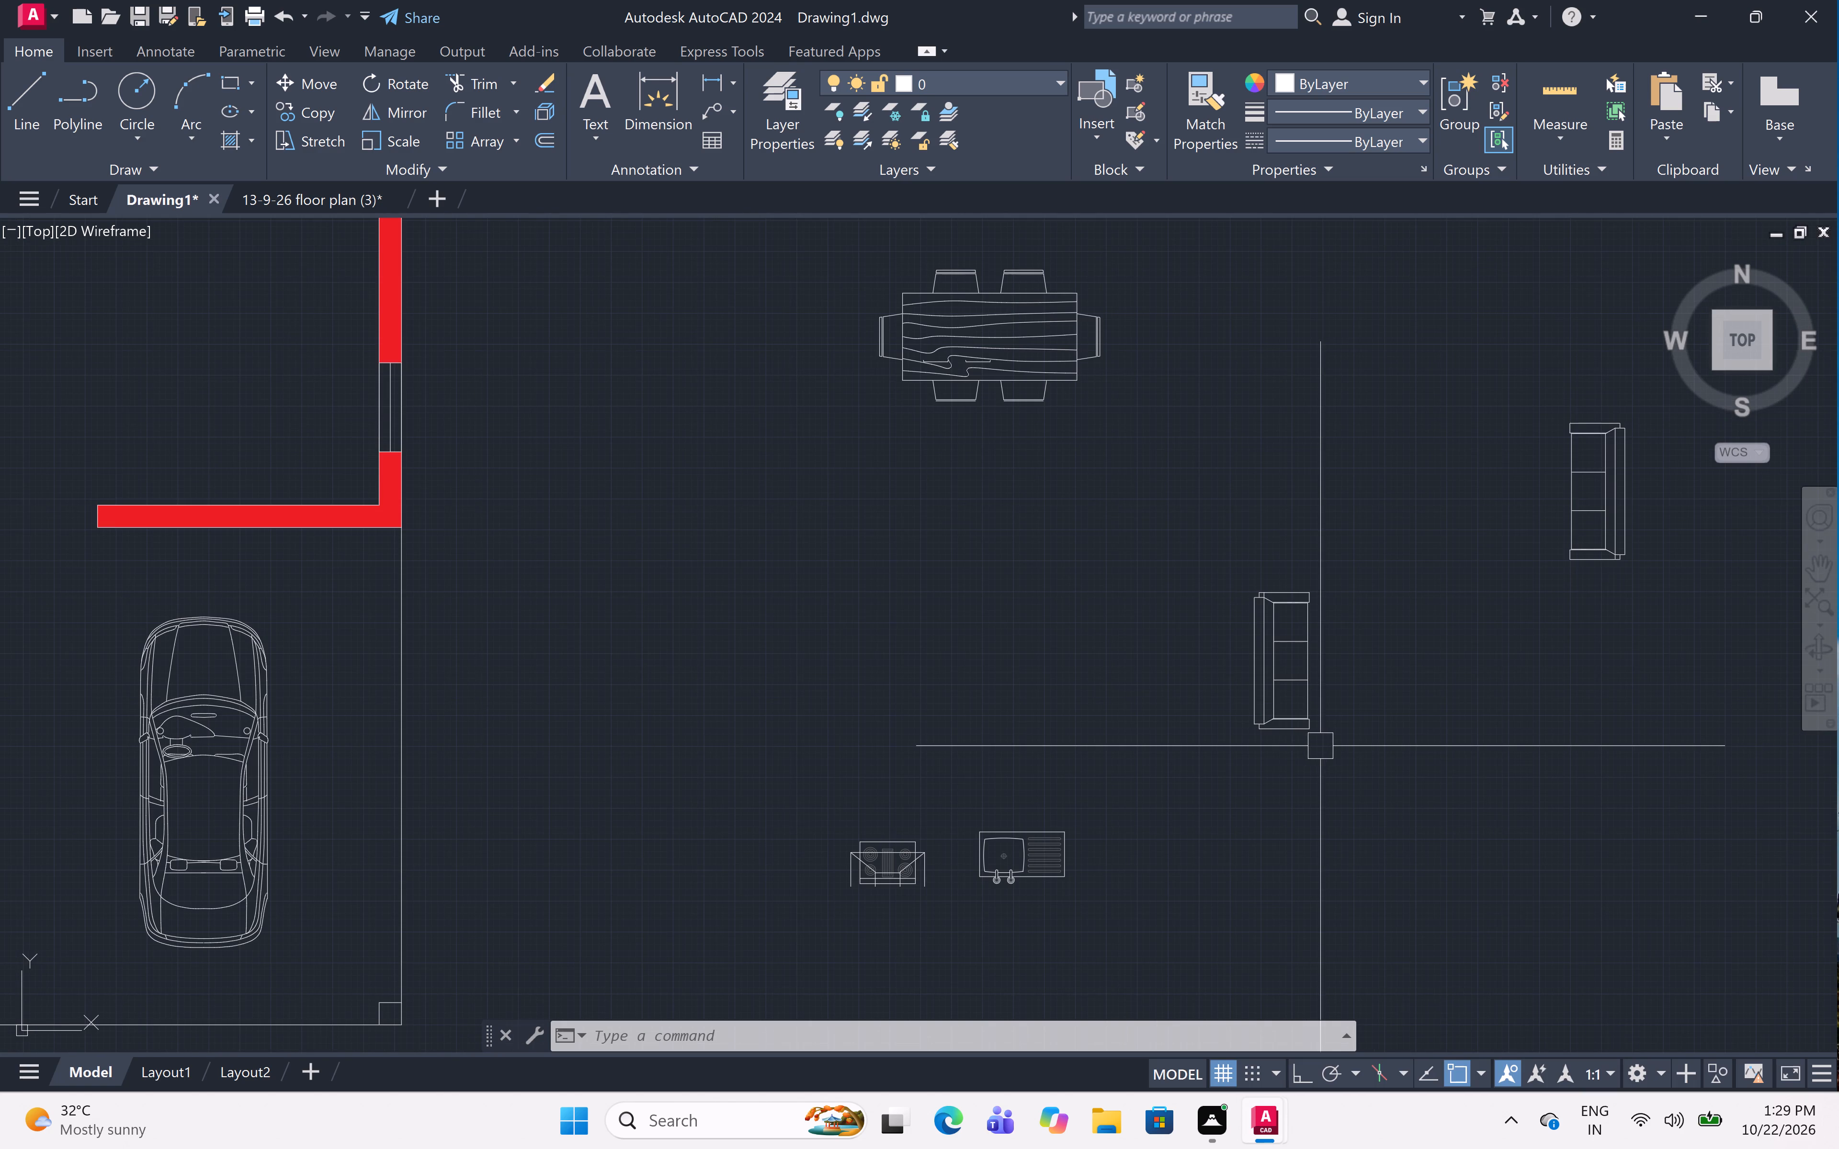
middle_drag(1406, 745, 1381, 731)
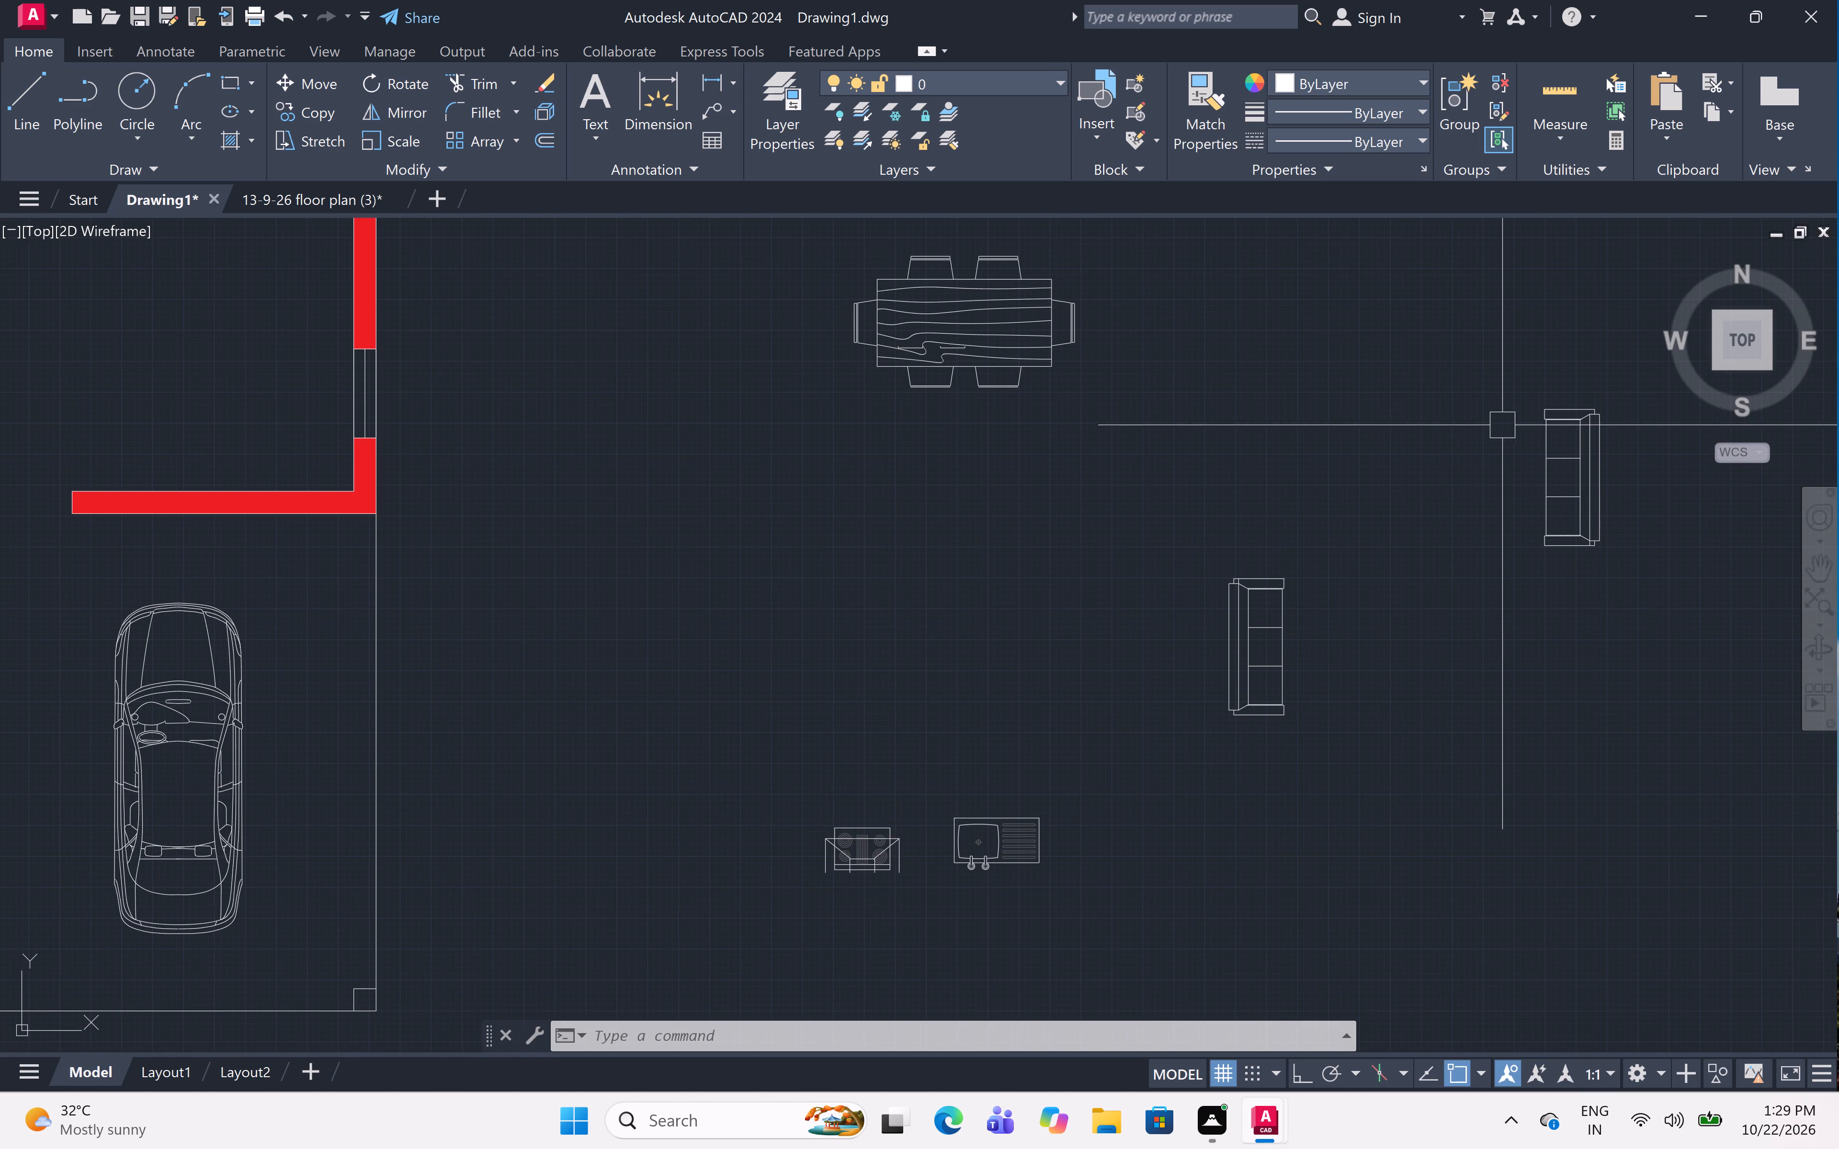
click(1349, 520)
click(1111, 767)
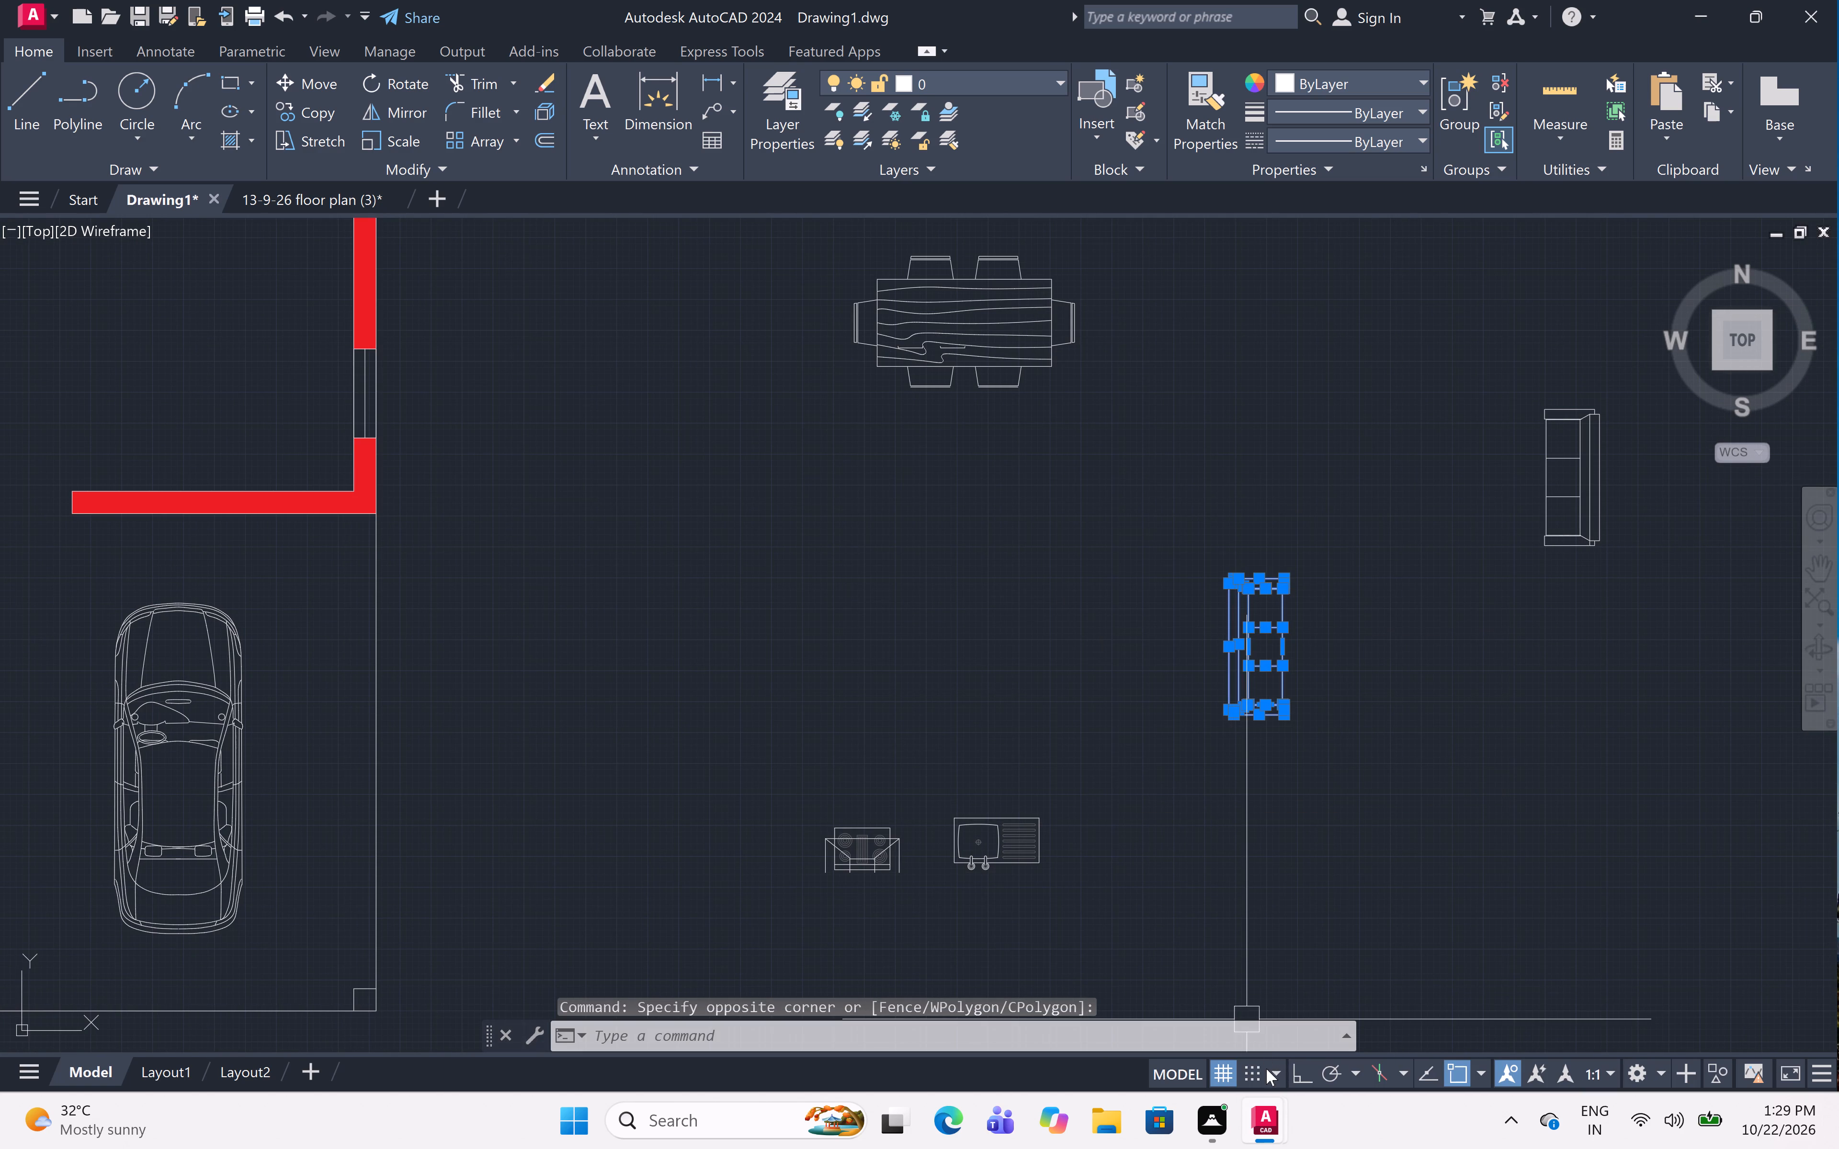
click(1299, 1079)
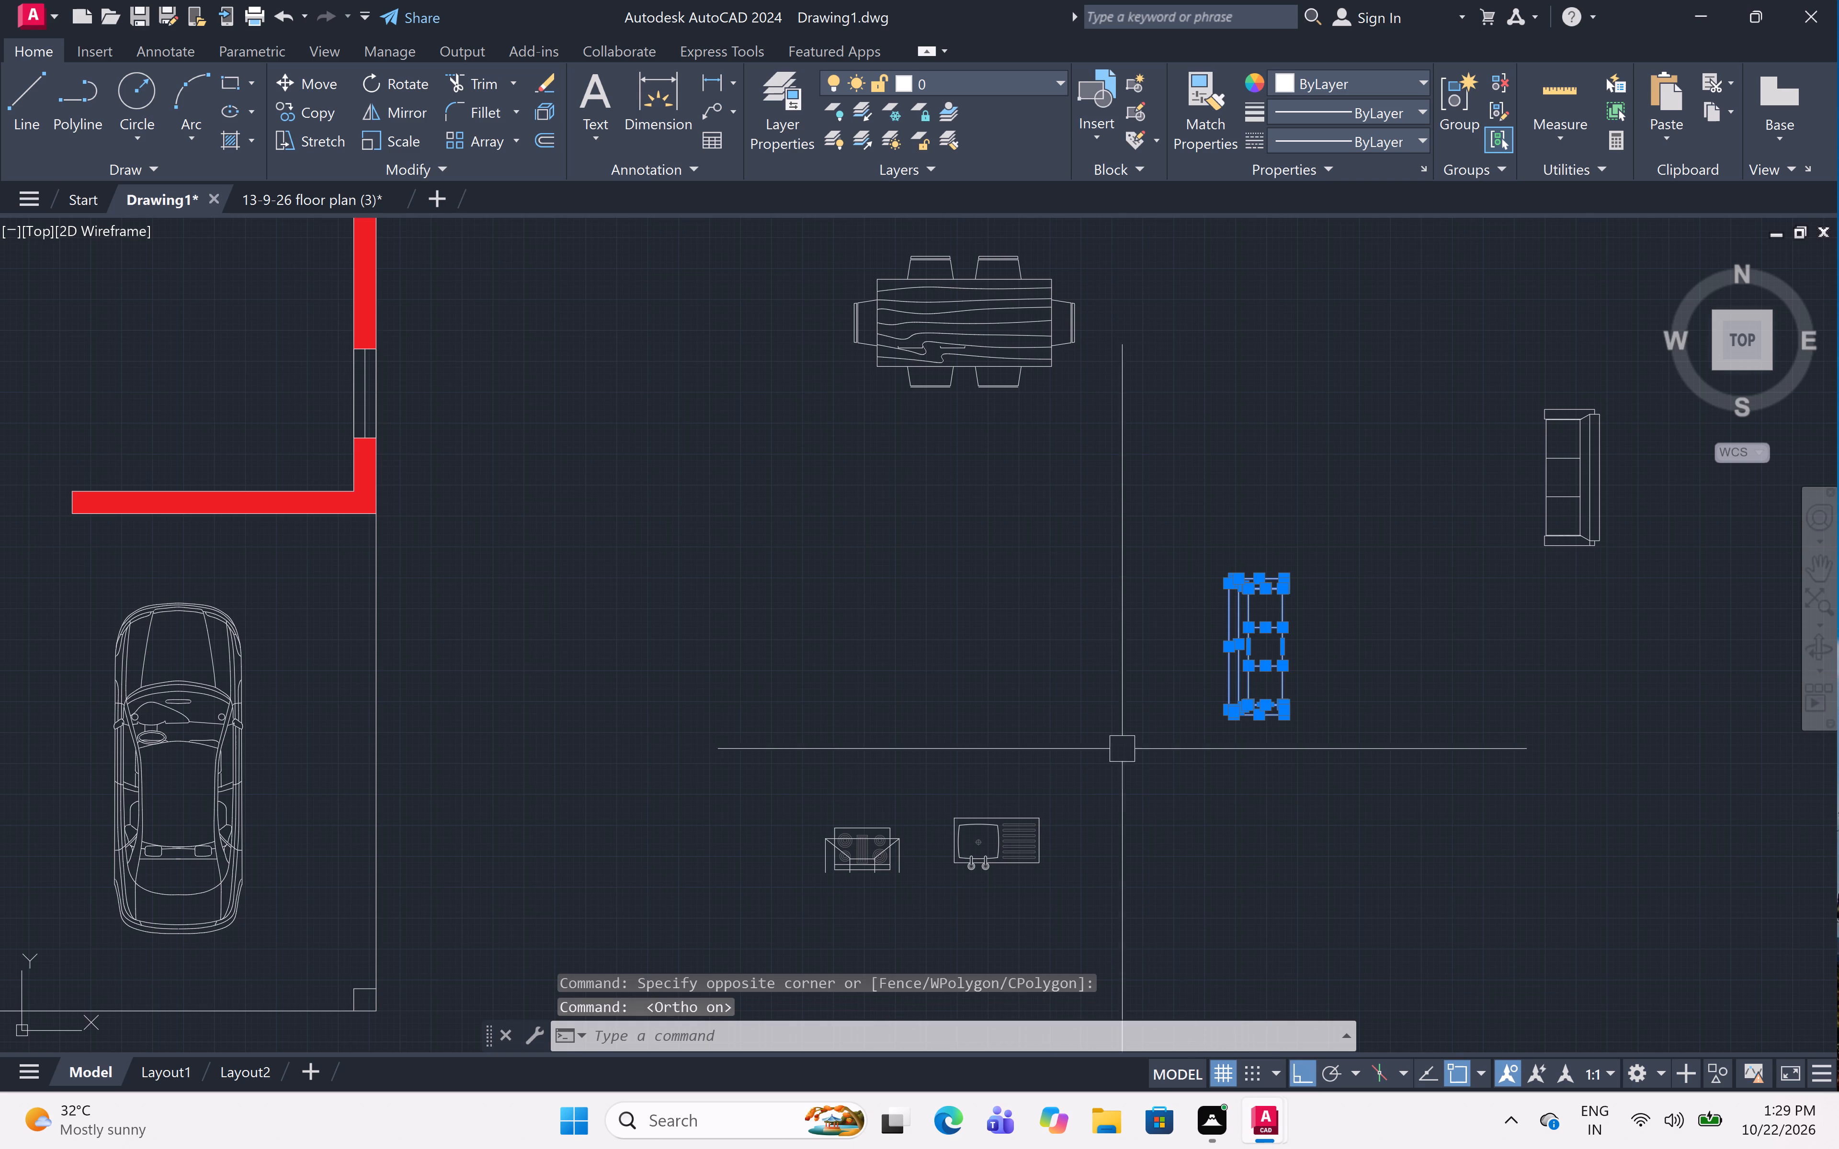
click(387, 87)
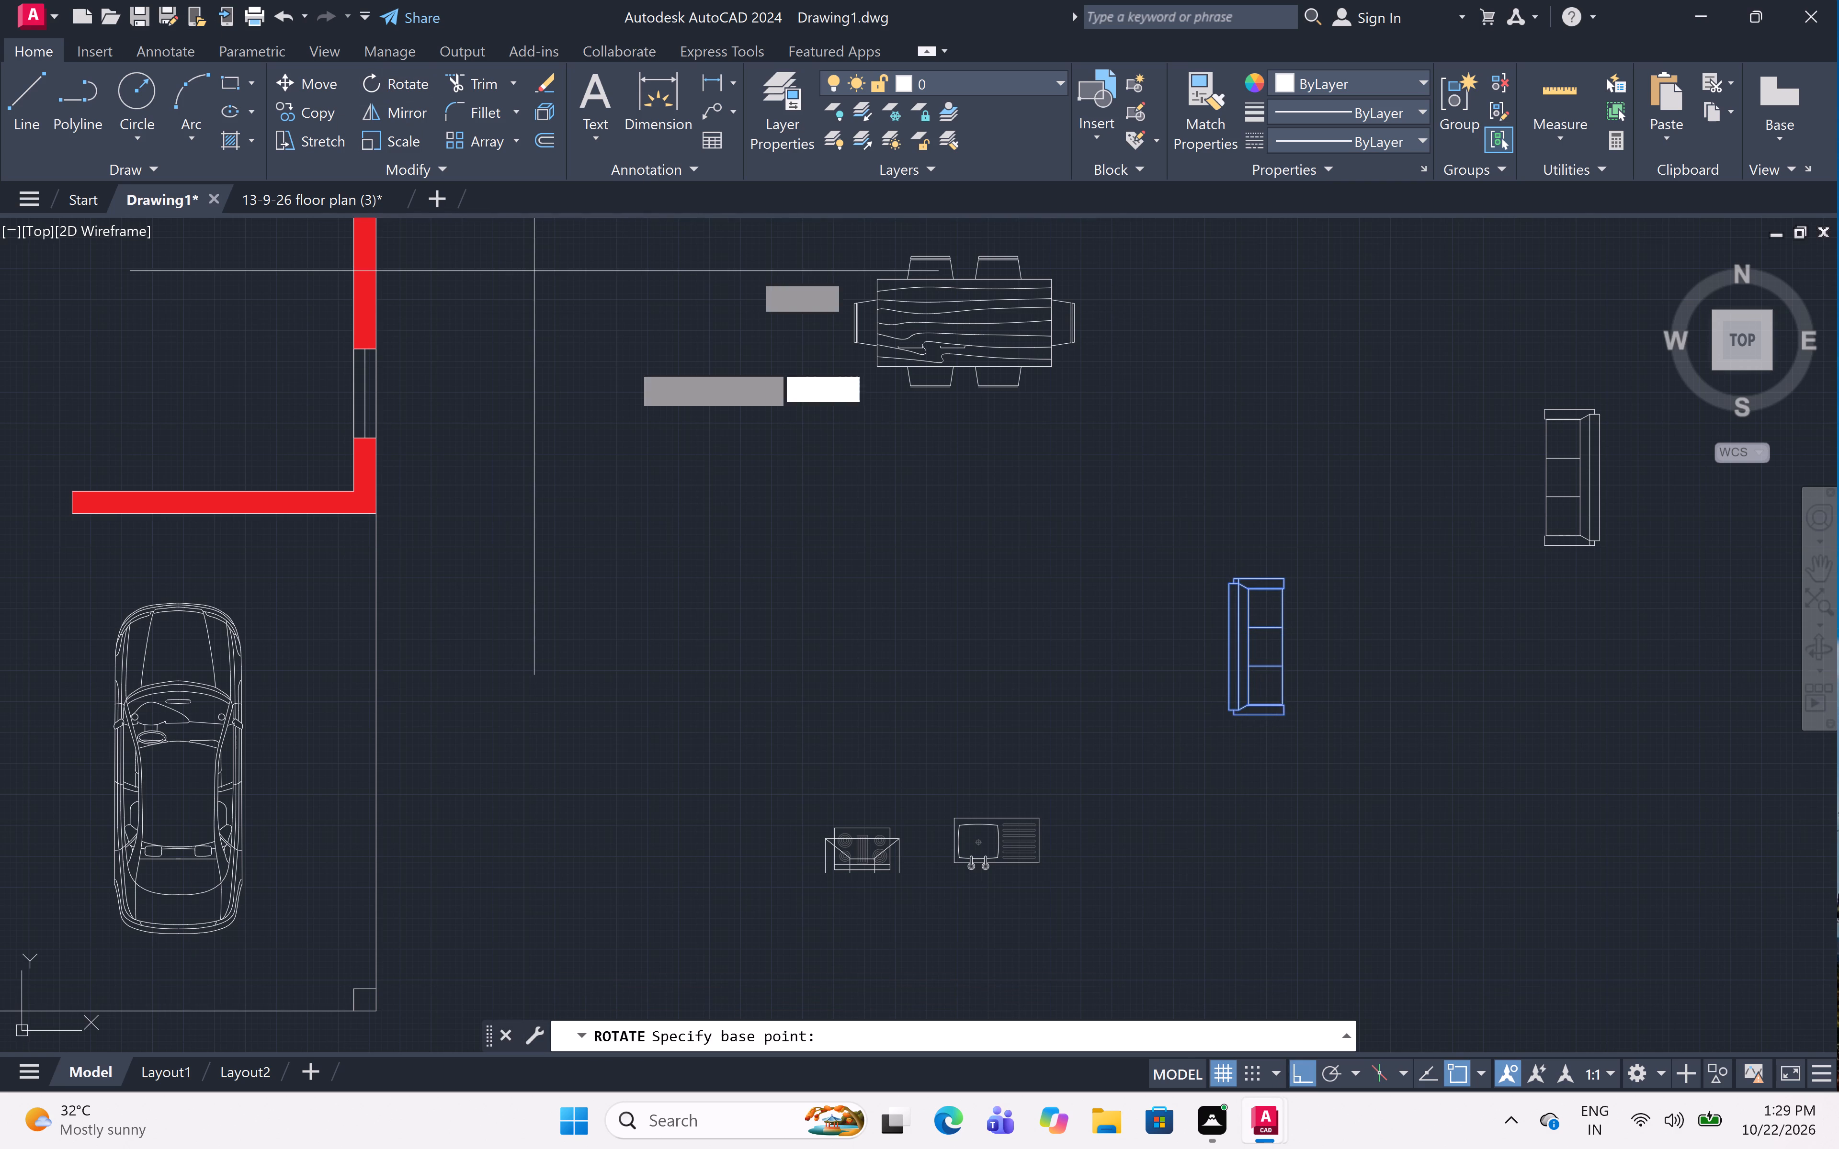
click(1238, 658)
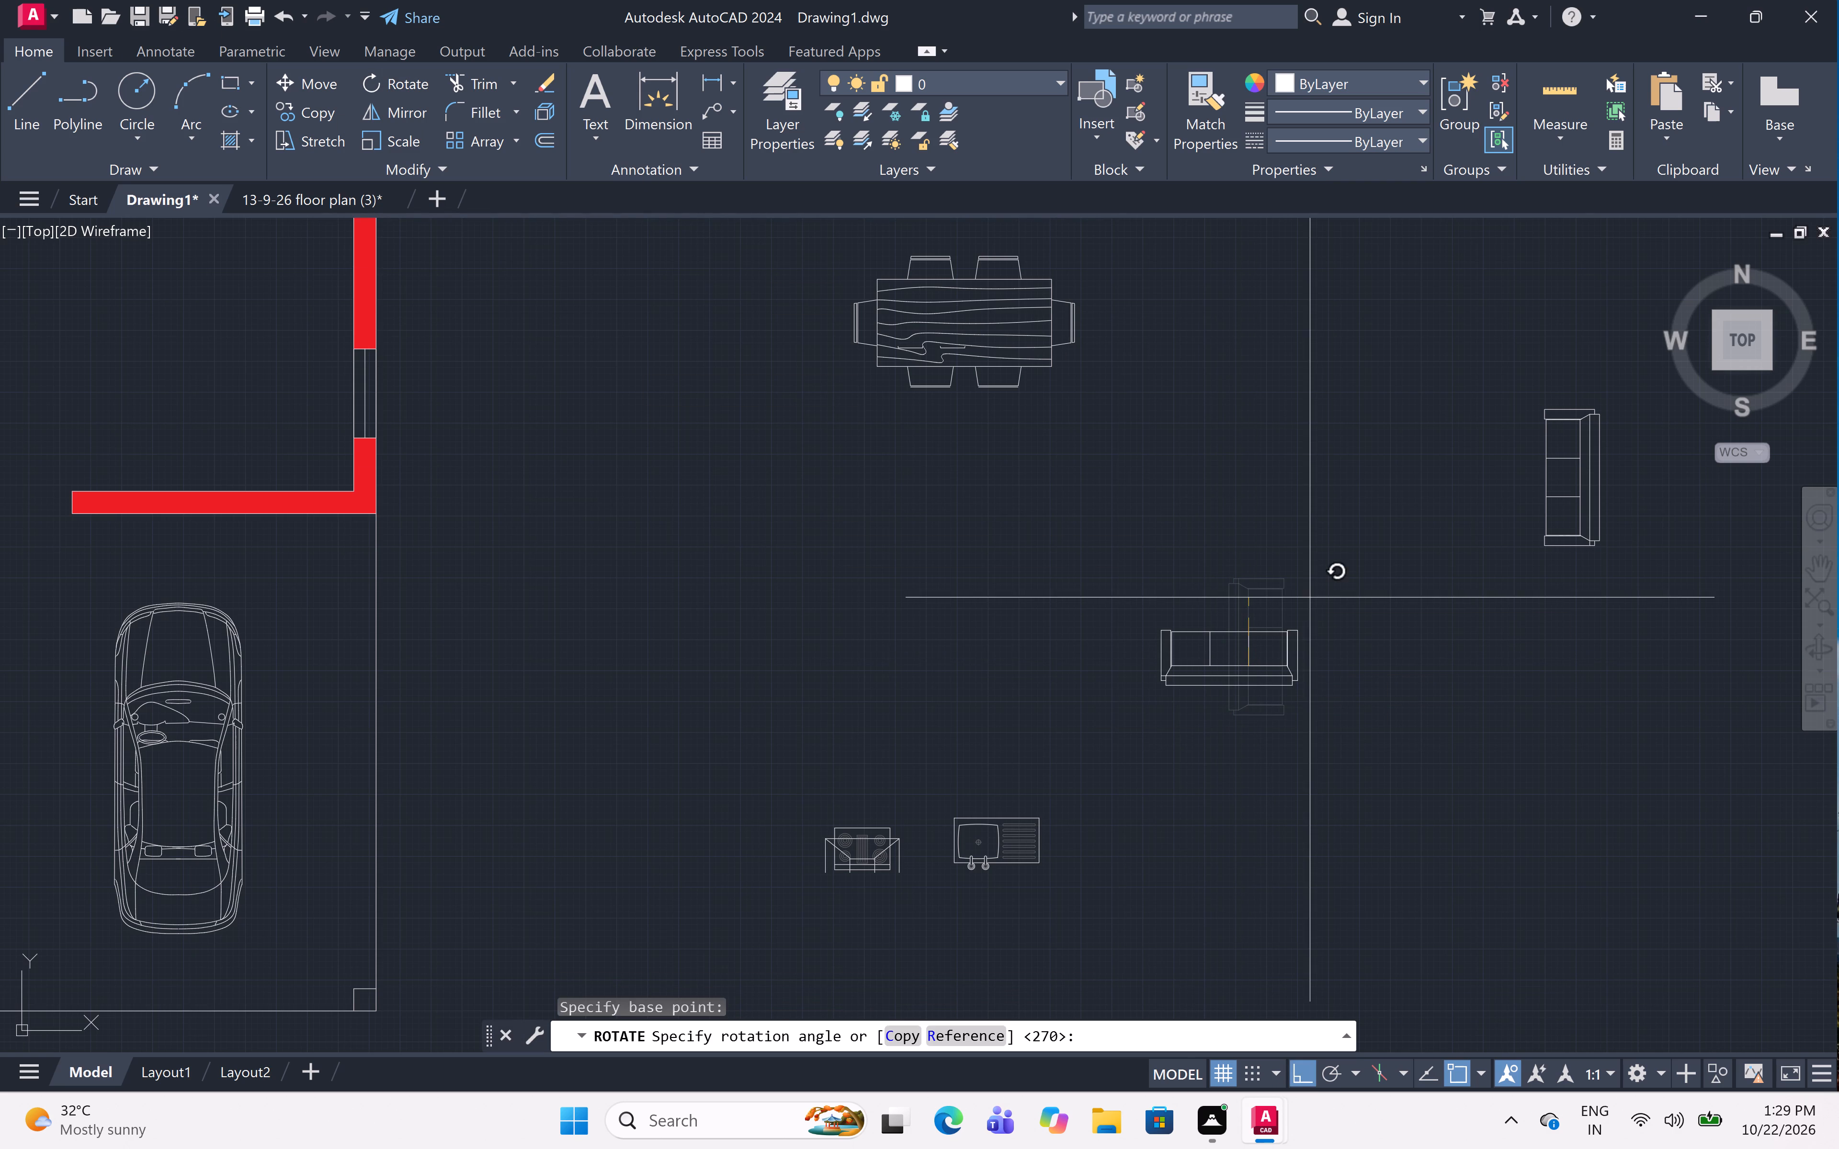
click(1315, 528)
click(1396, 529)
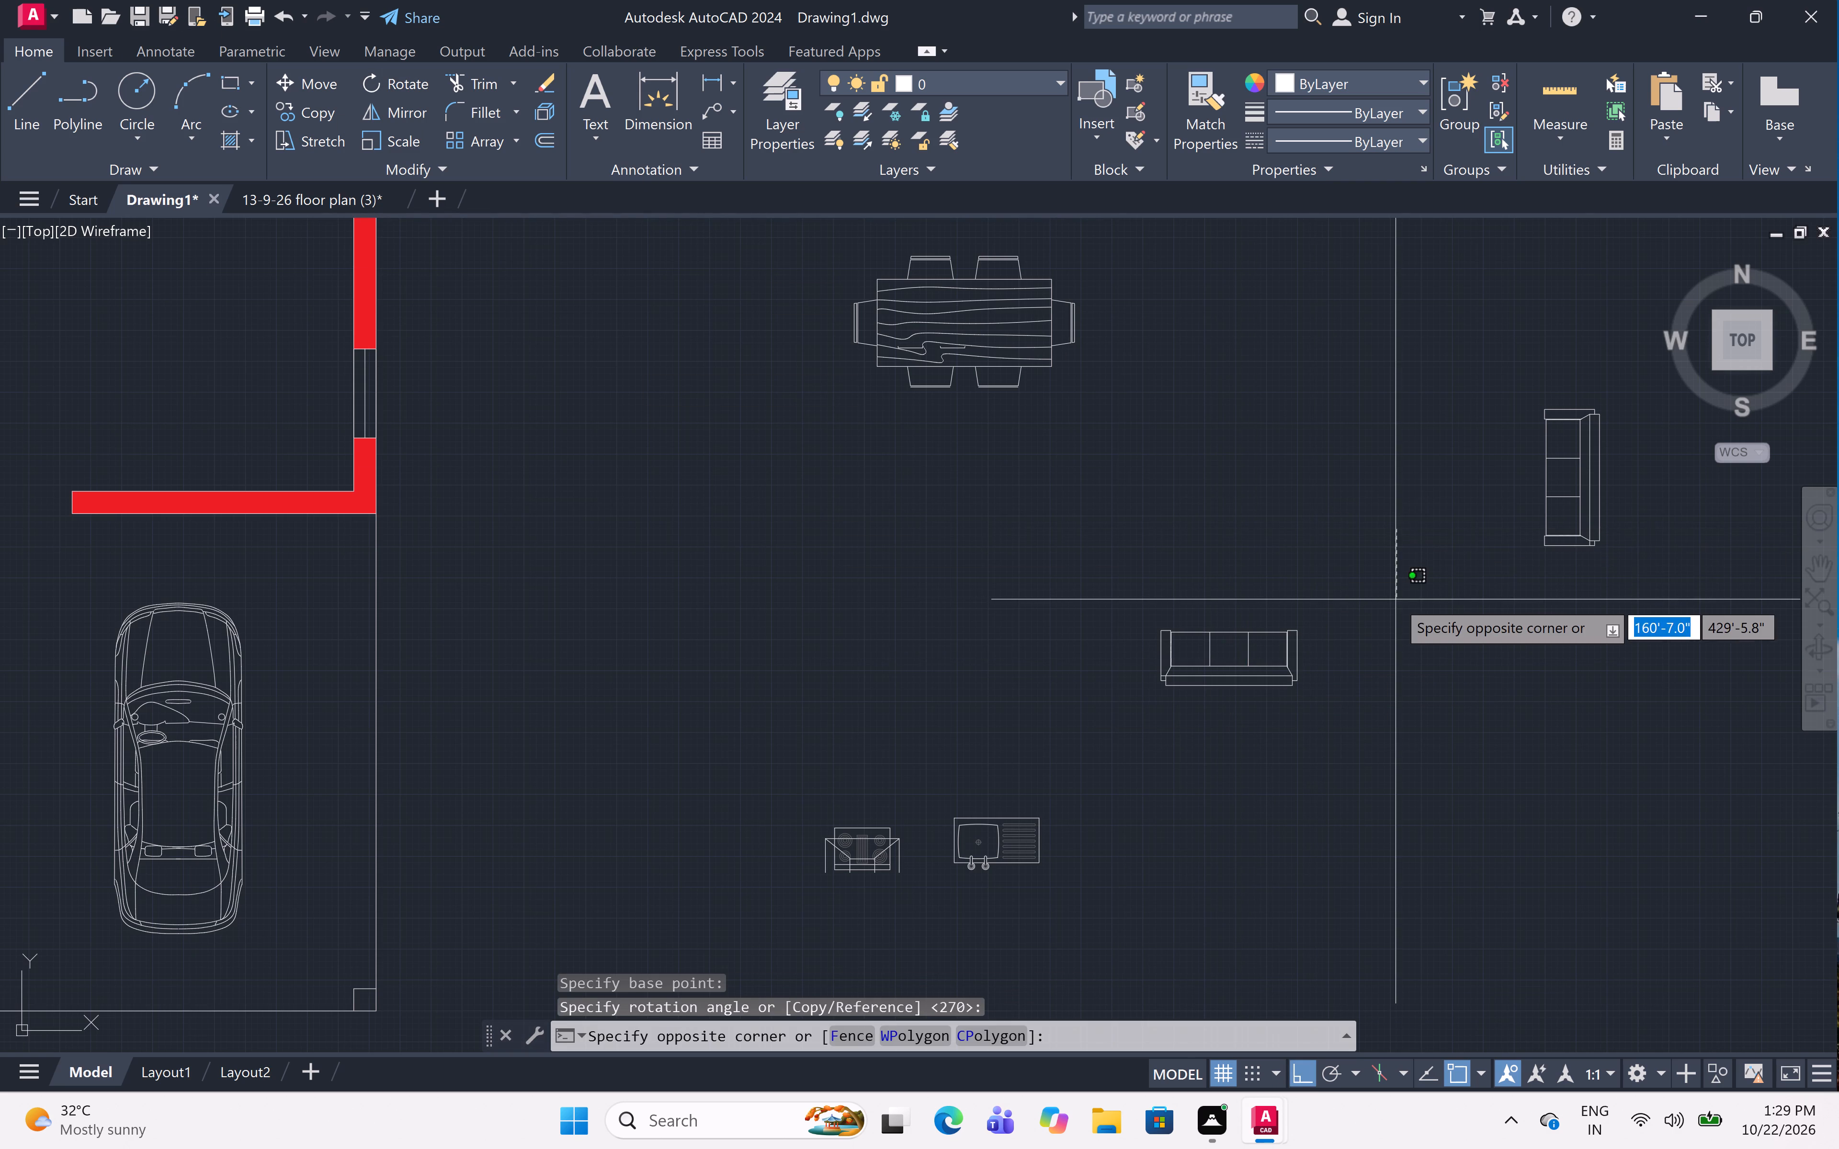
click(1396, 599)
With Ortho off, move the far-right vertical sofa about 8'-0" to just above the right end of the horizontal sofa.
click(1630, 362)
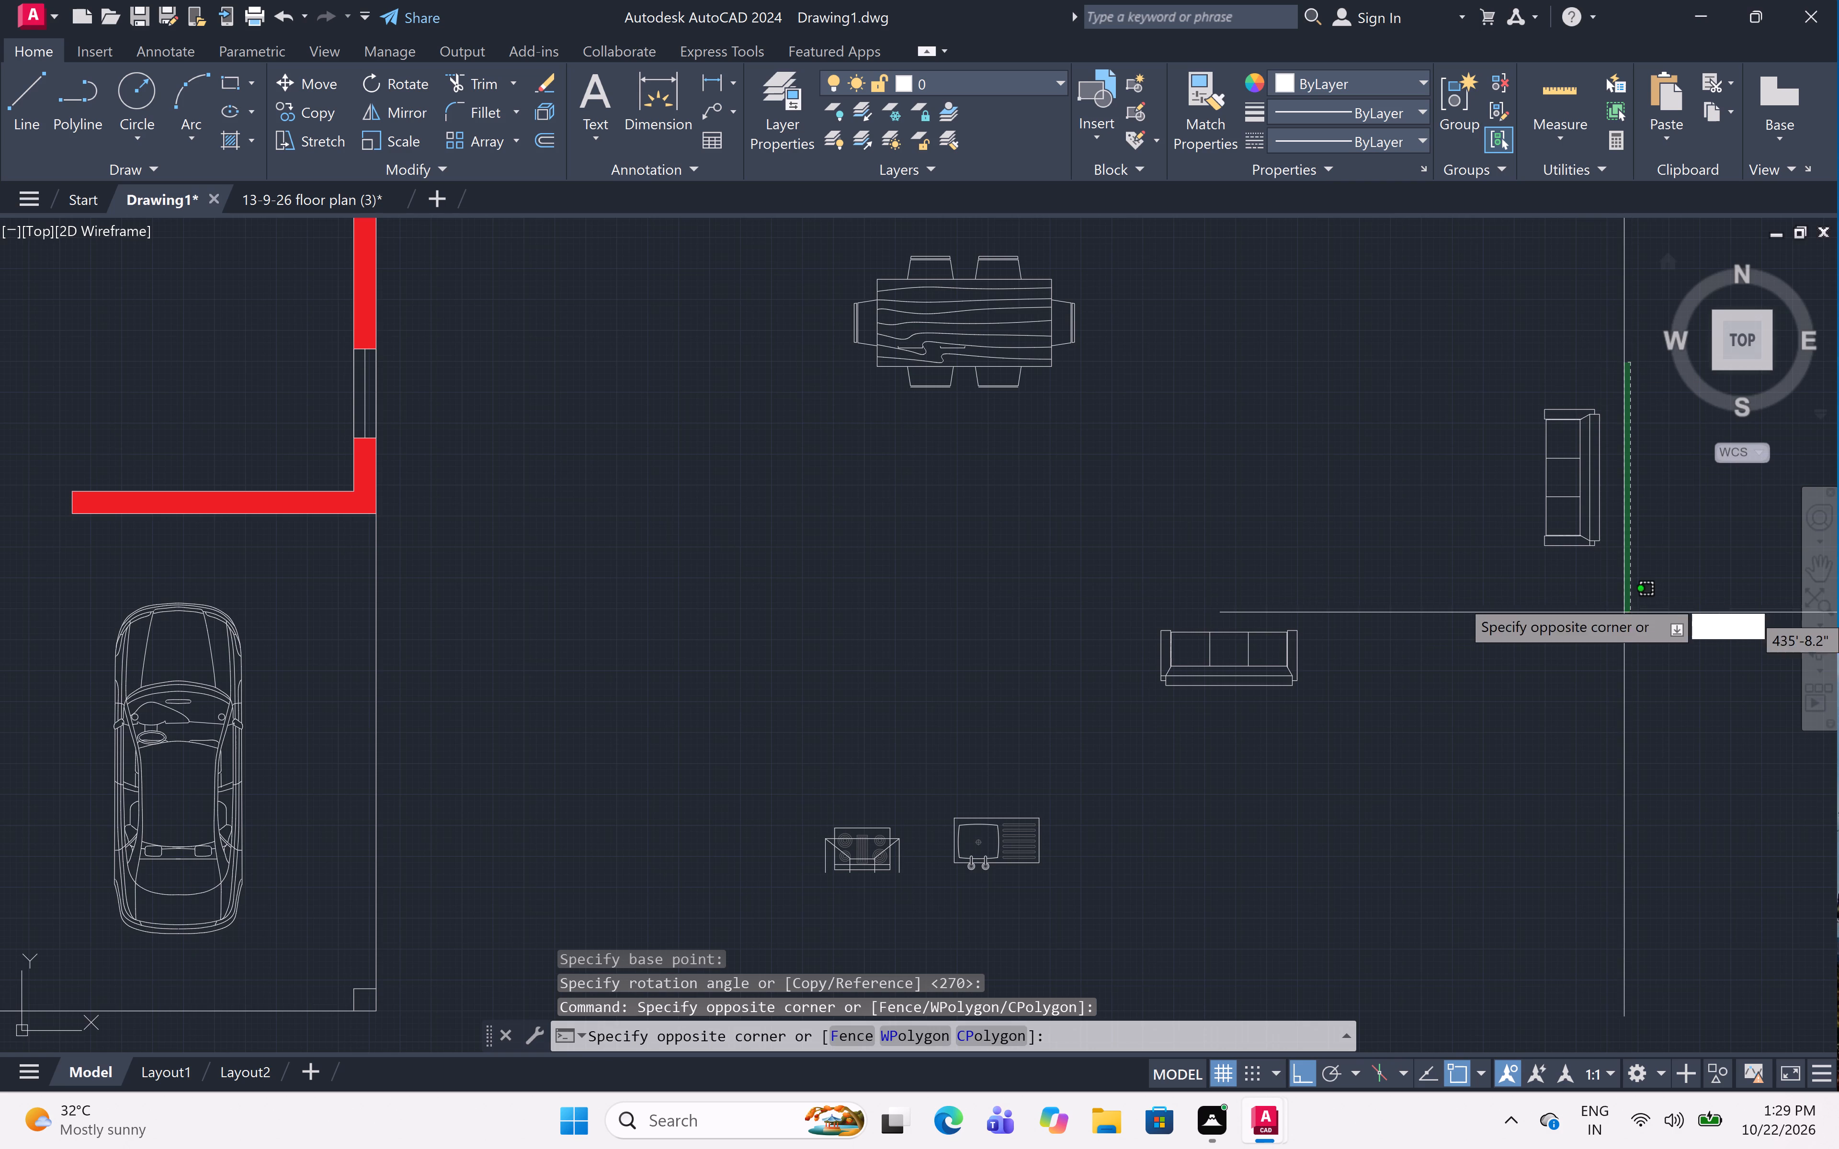
click(1523, 585)
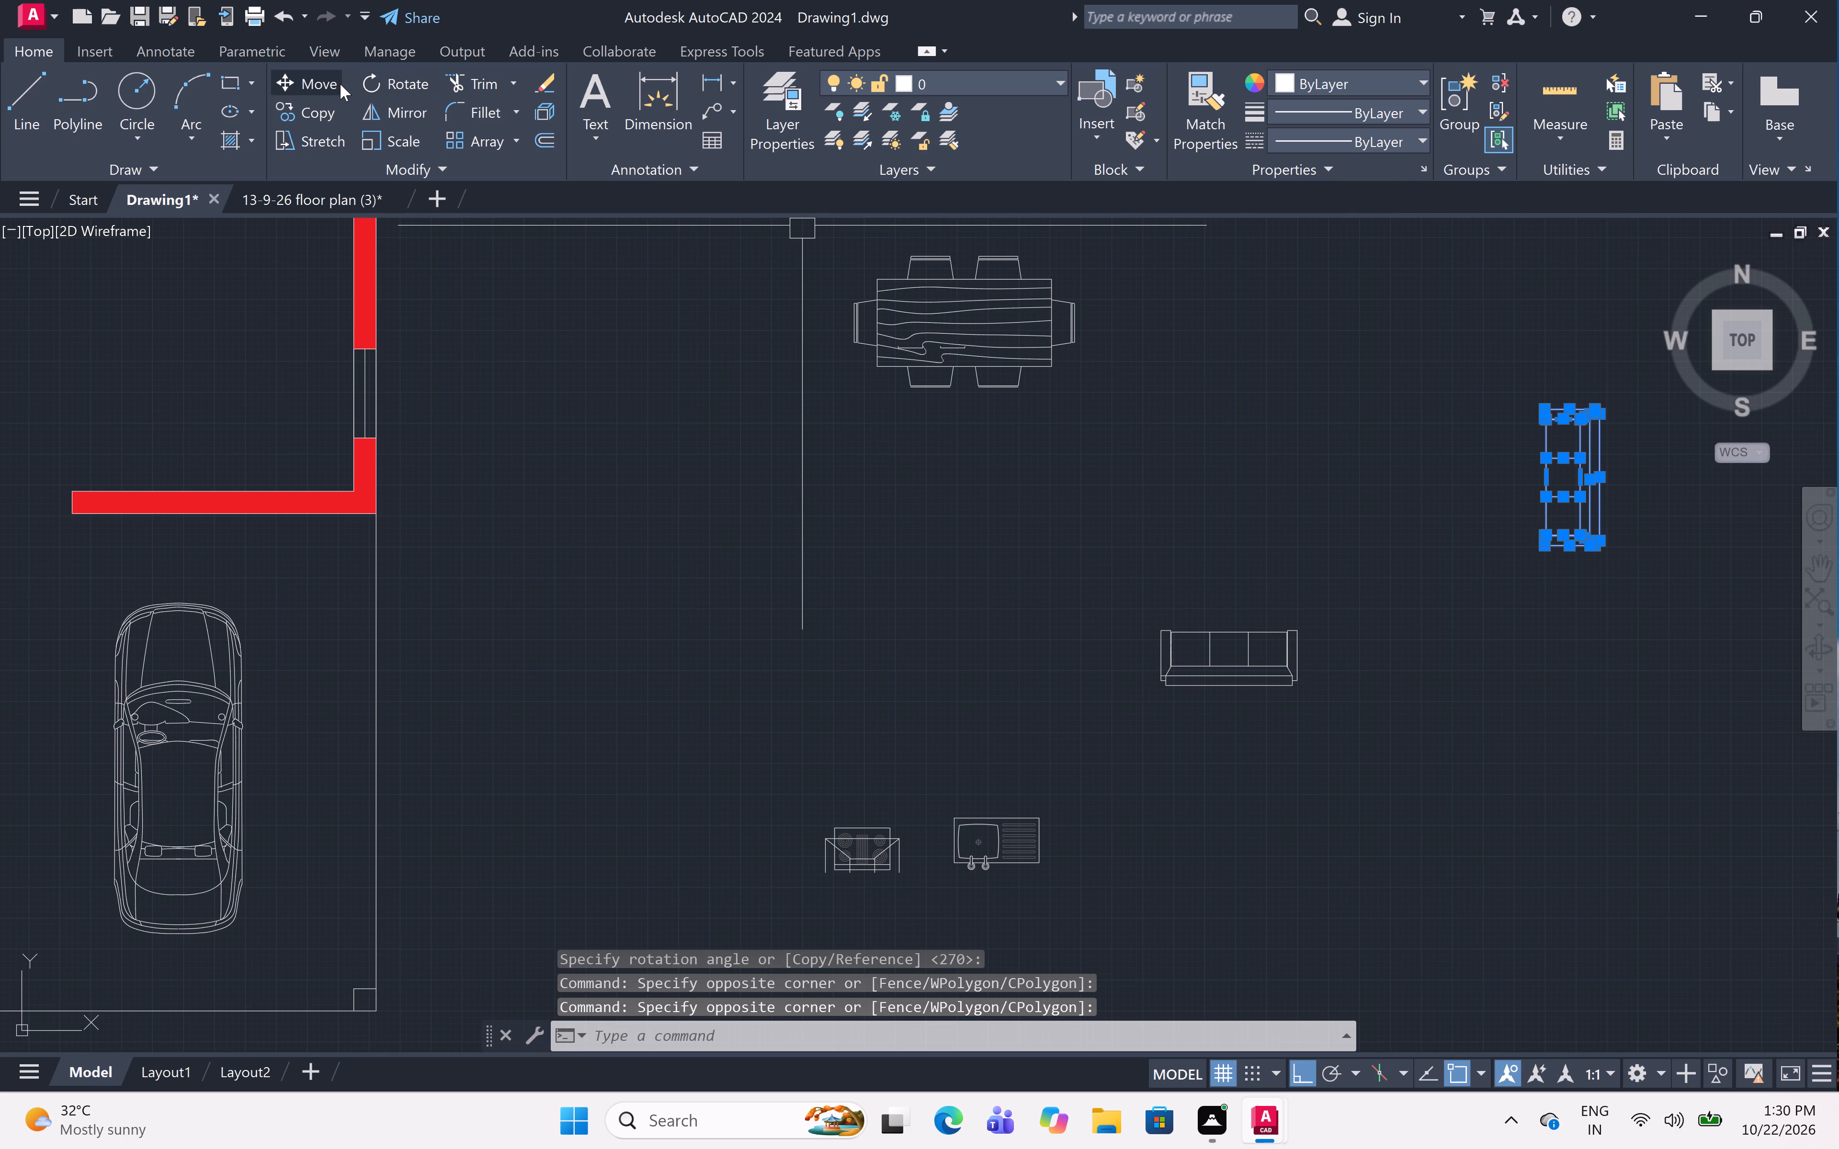
click(338, 82)
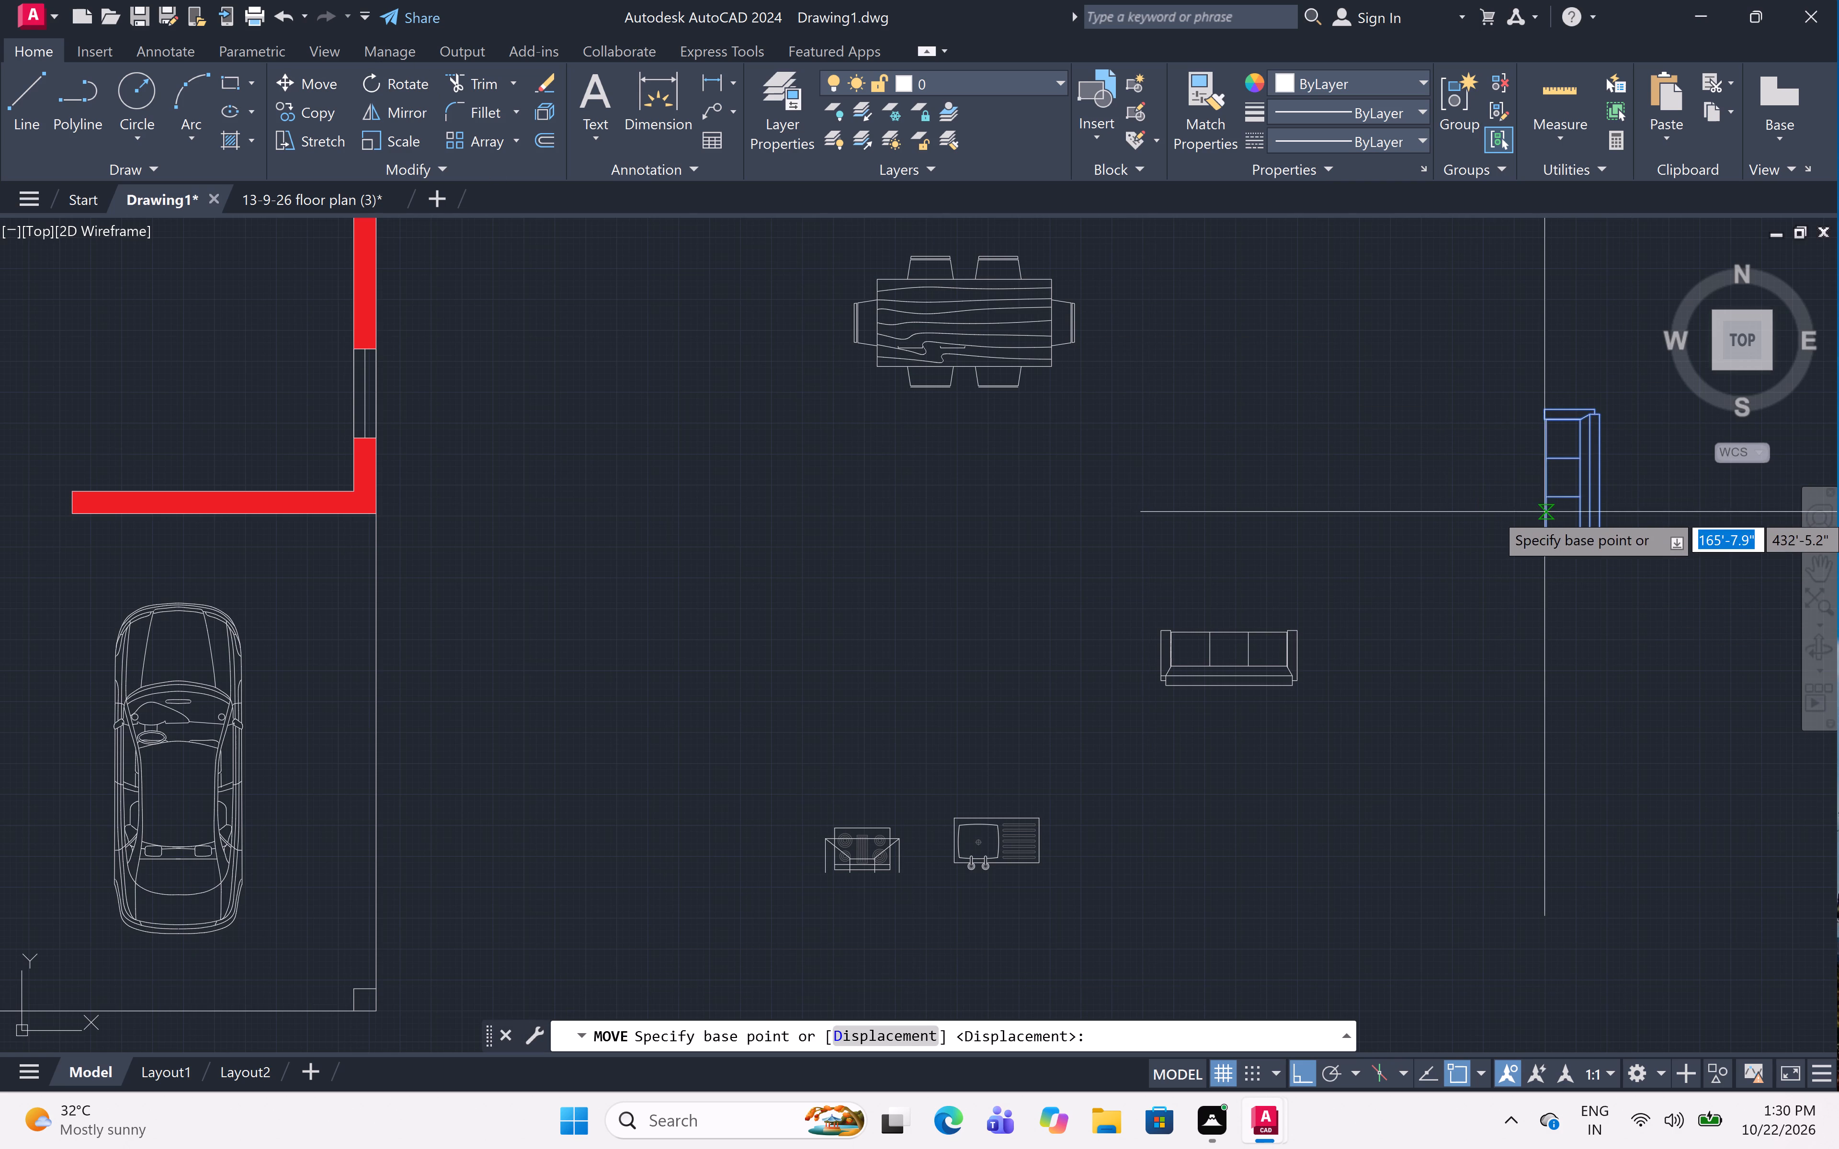
click(1547, 511)
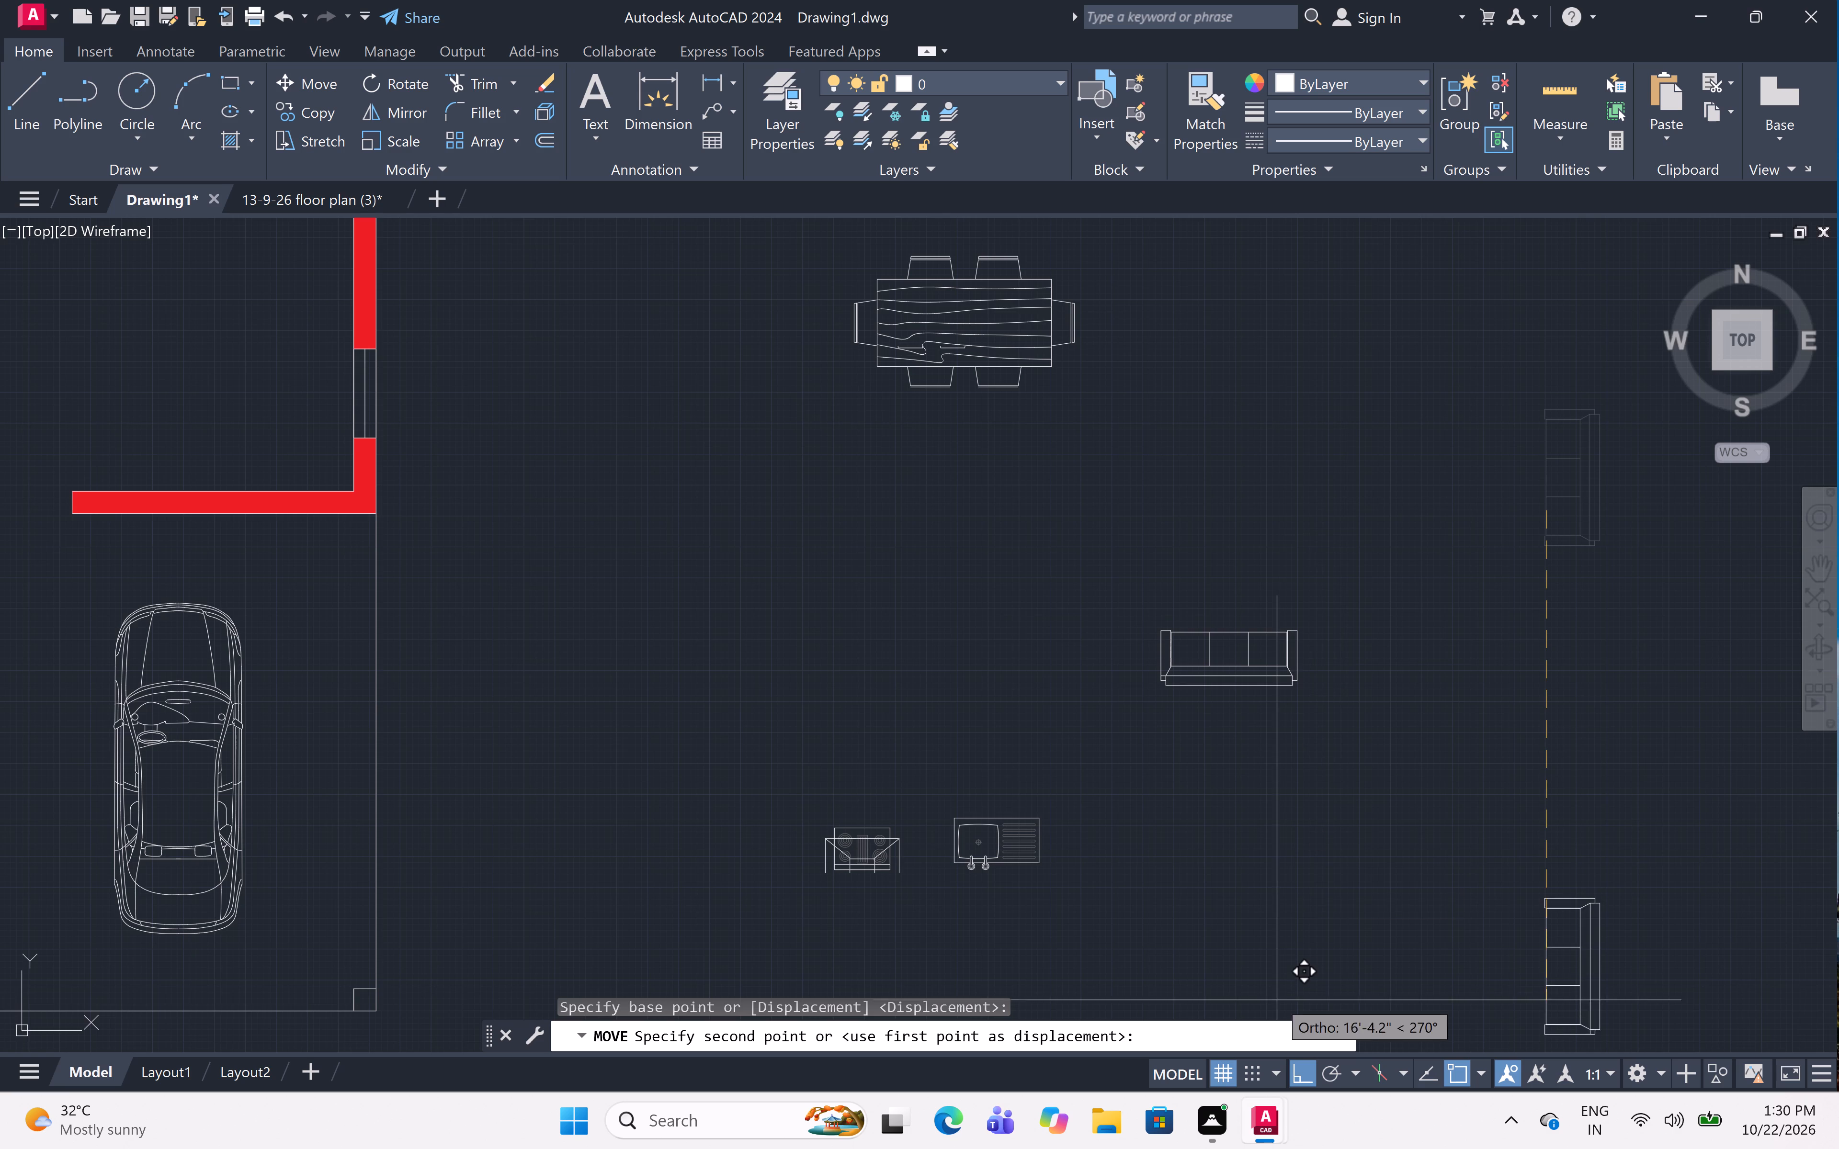
click(1312, 1080)
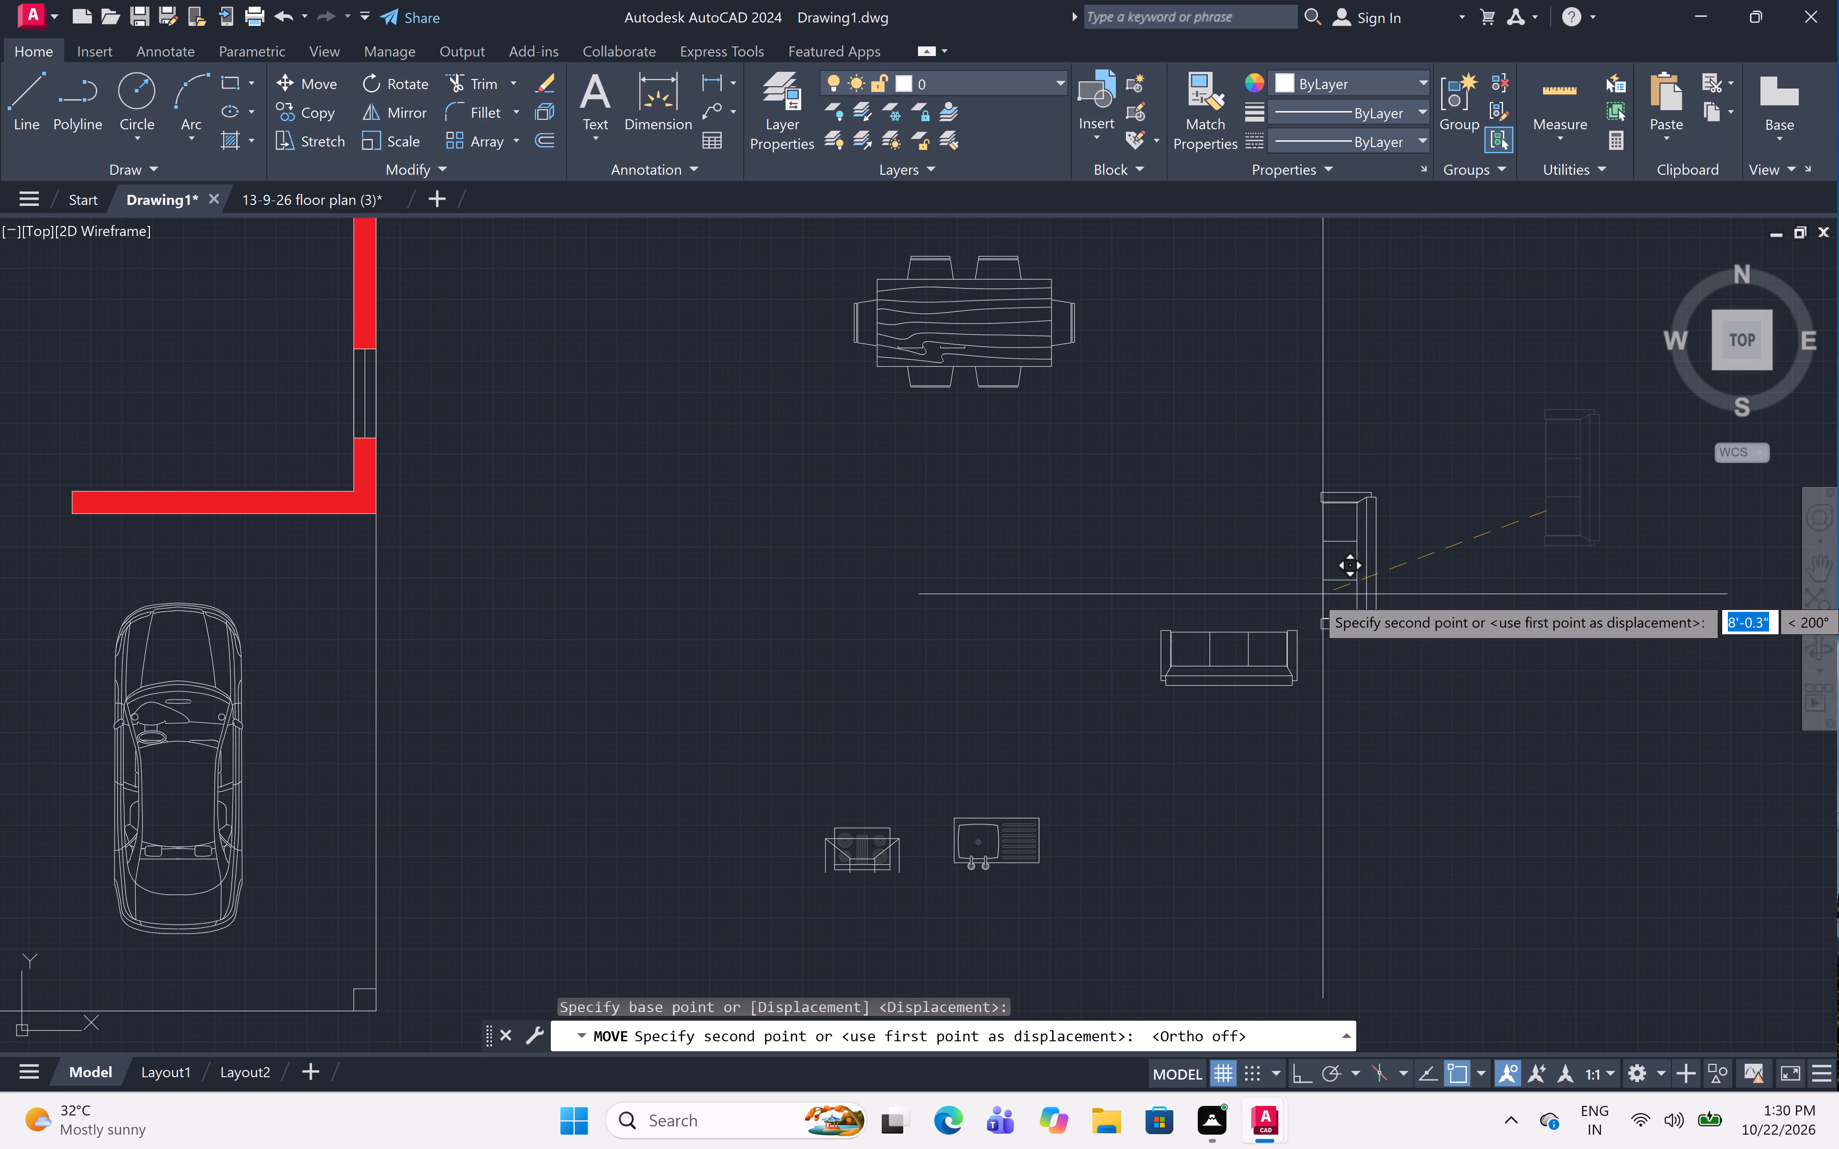
click(1320, 594)
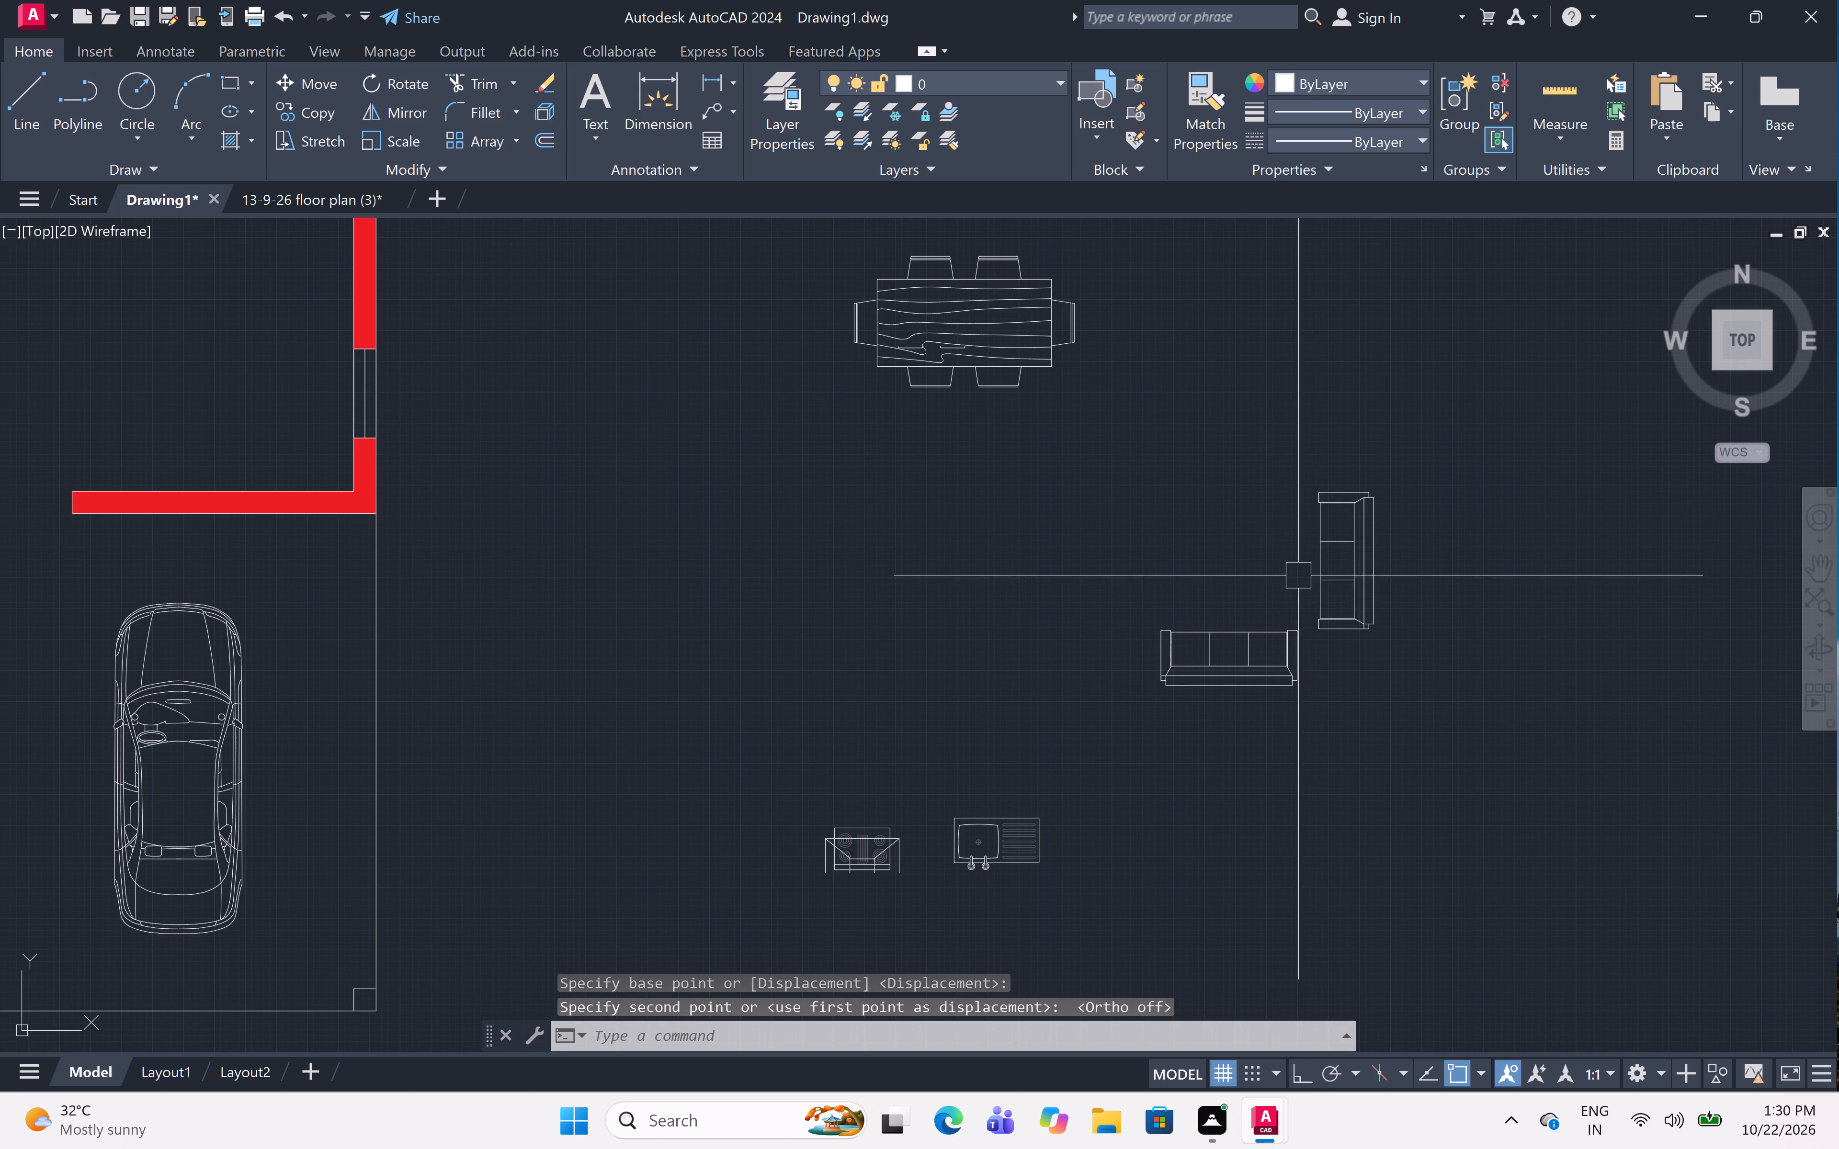
With Ortho on, mirror the vertical sofa about a vertical line through the middle of the horizontal sofa, keeping the original.
click(1390, 444)
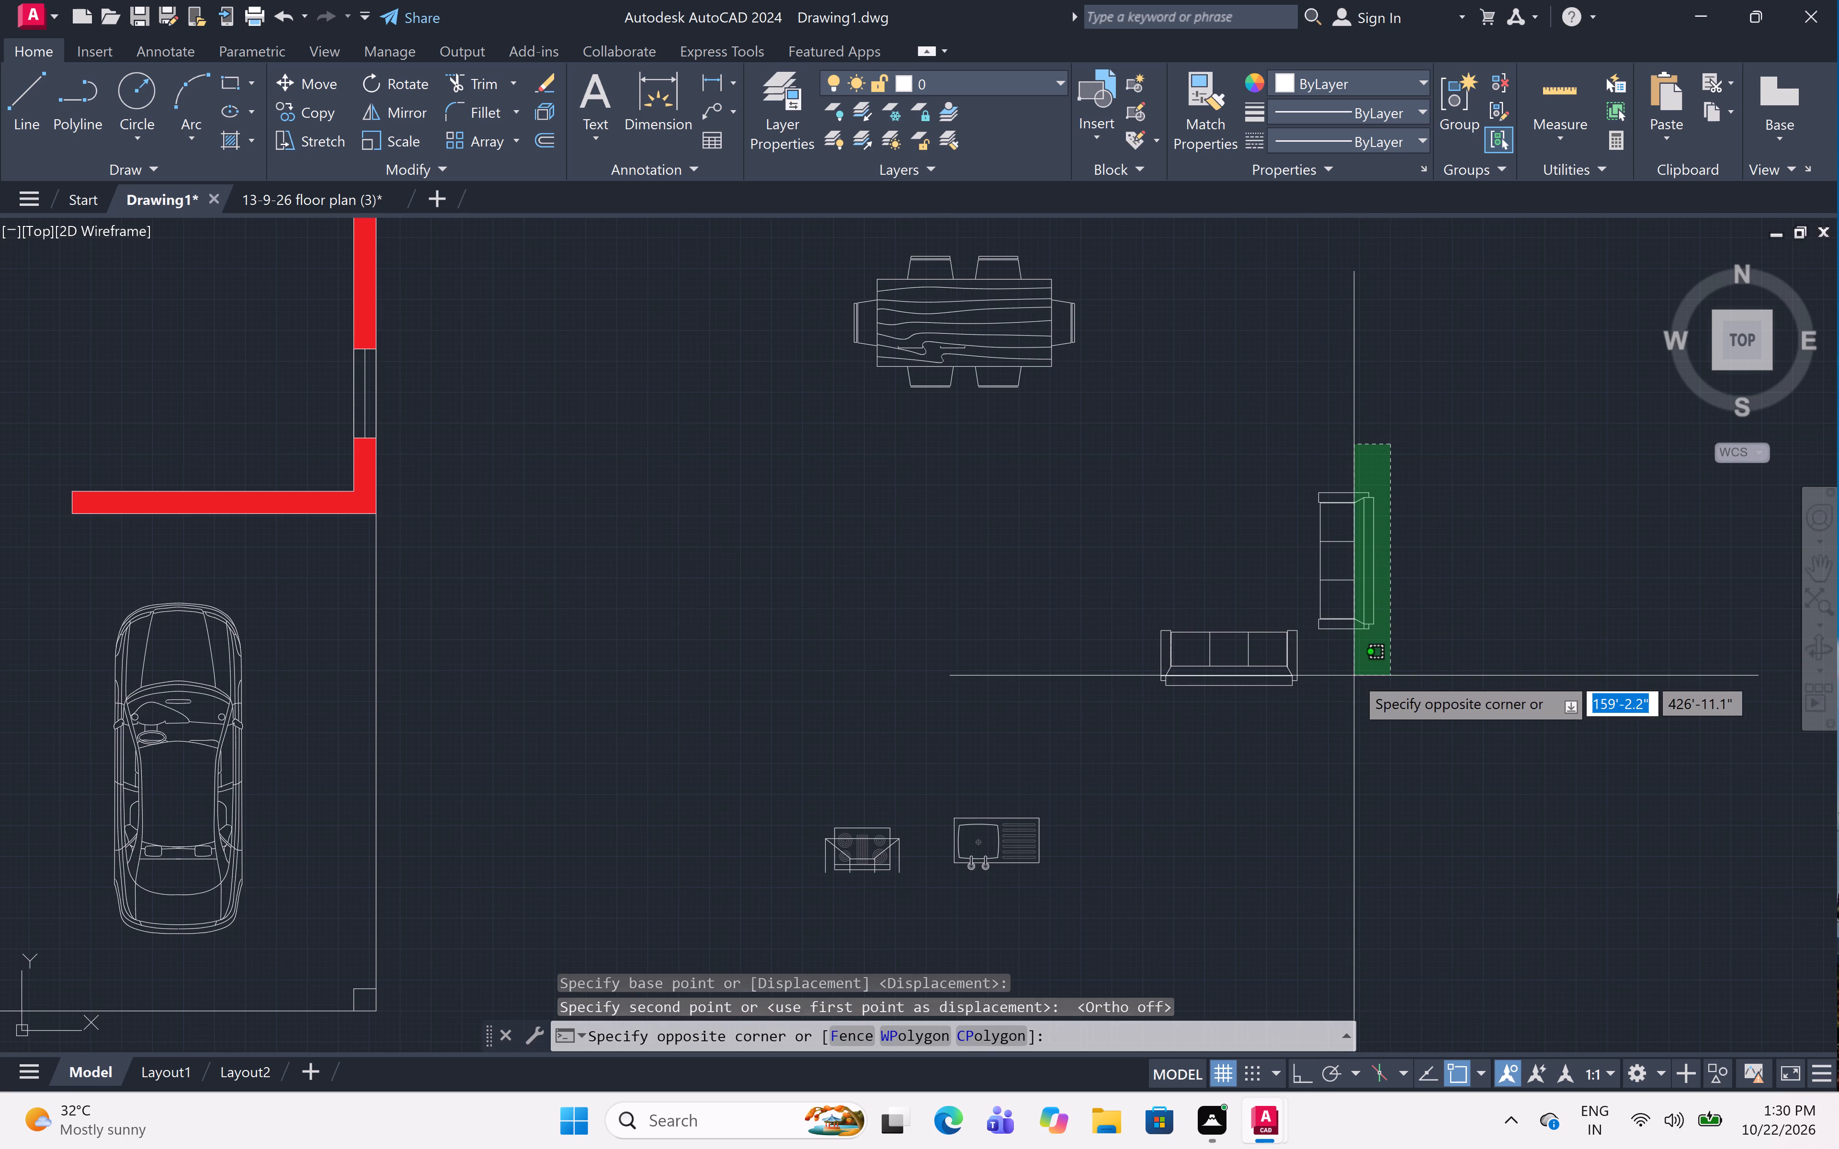
click(1308, 662)
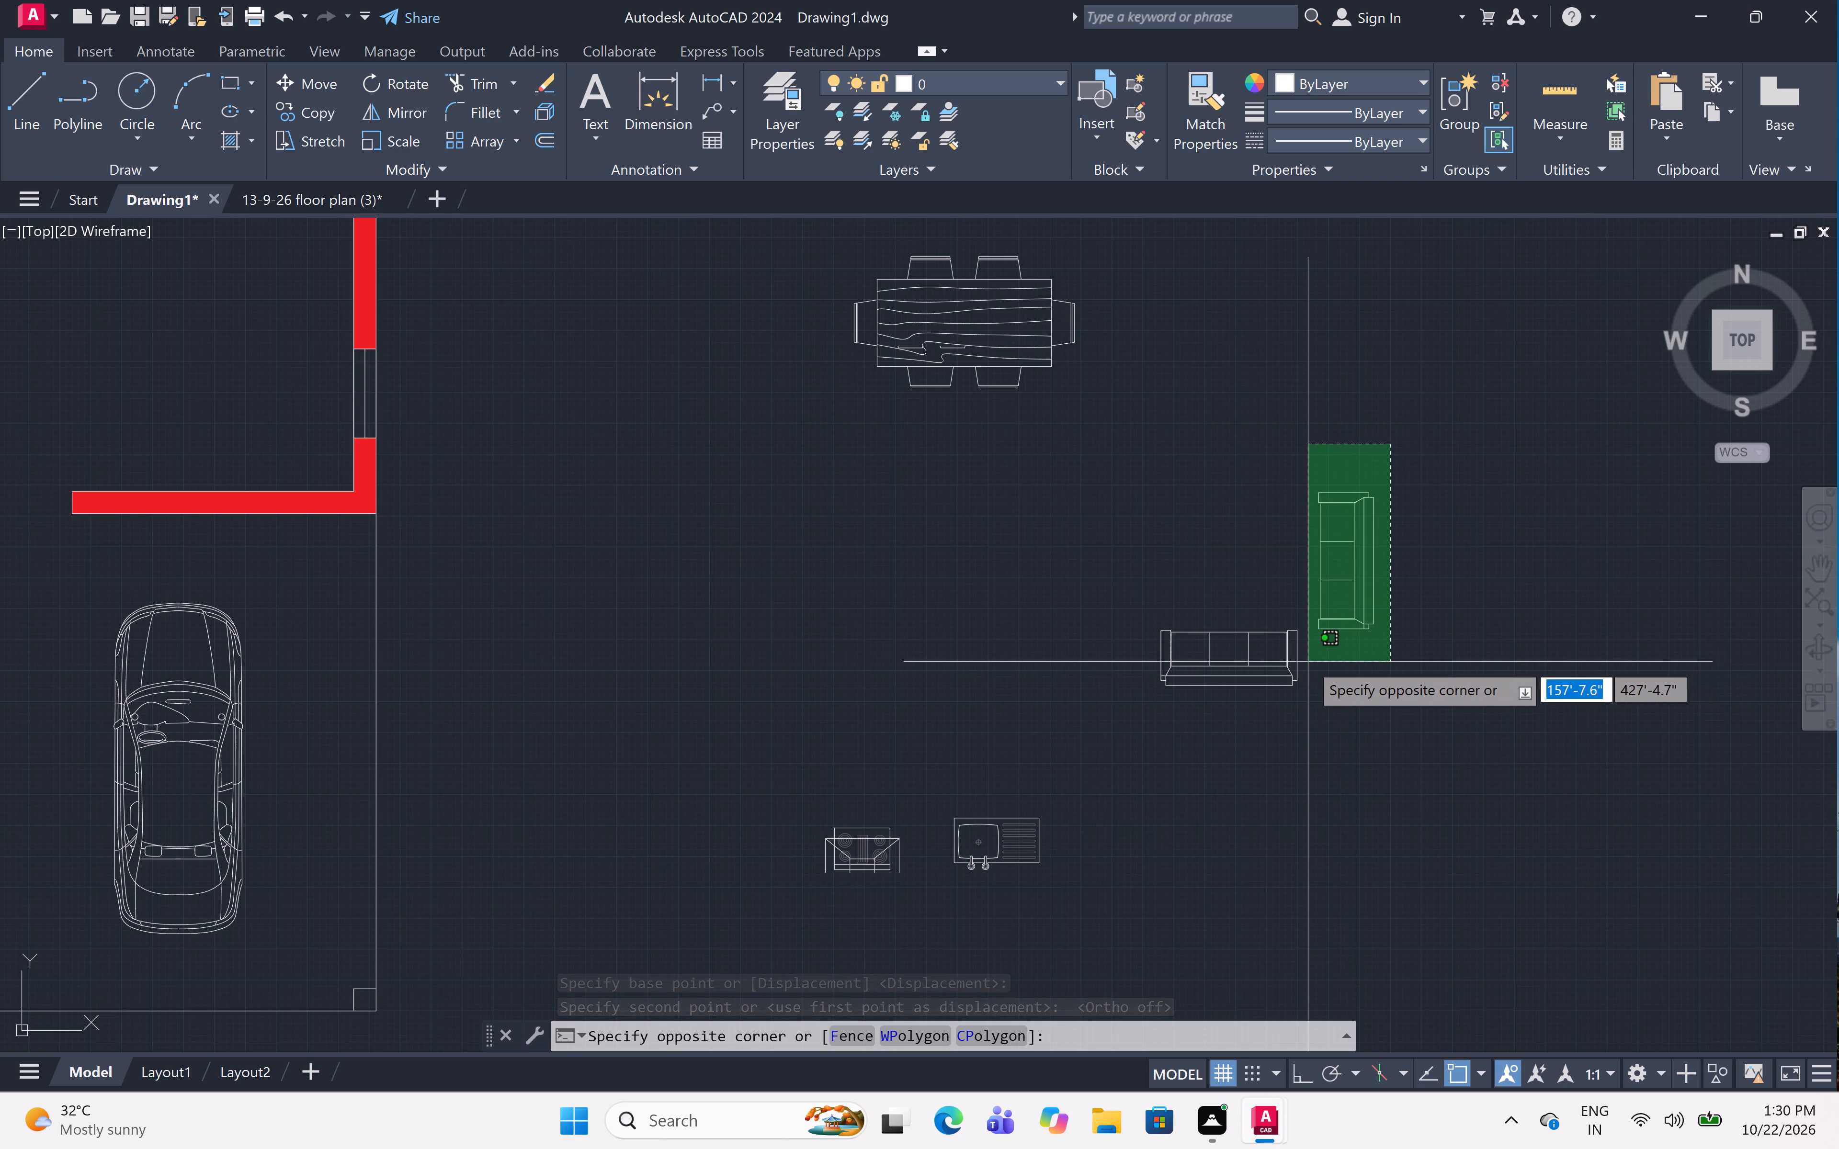
click(414, 110)
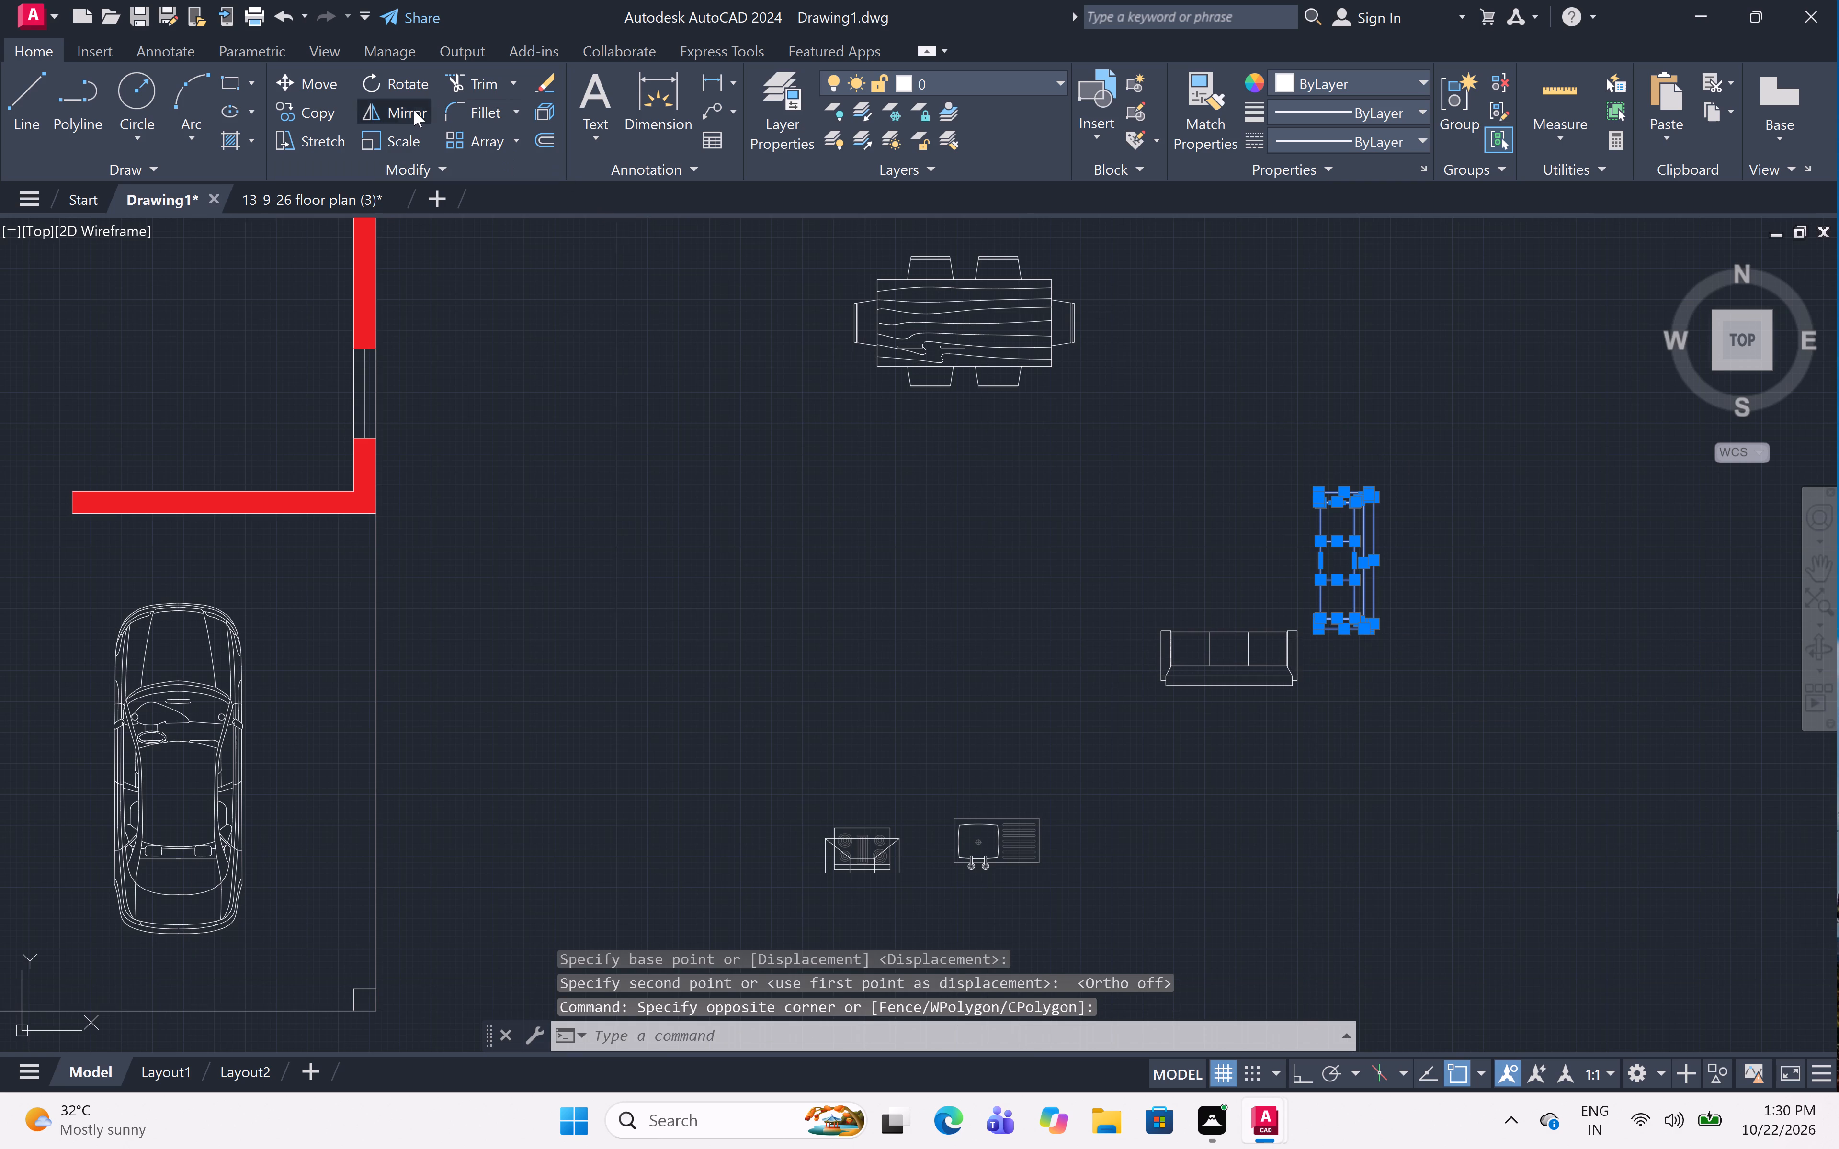
click(1232, 459)
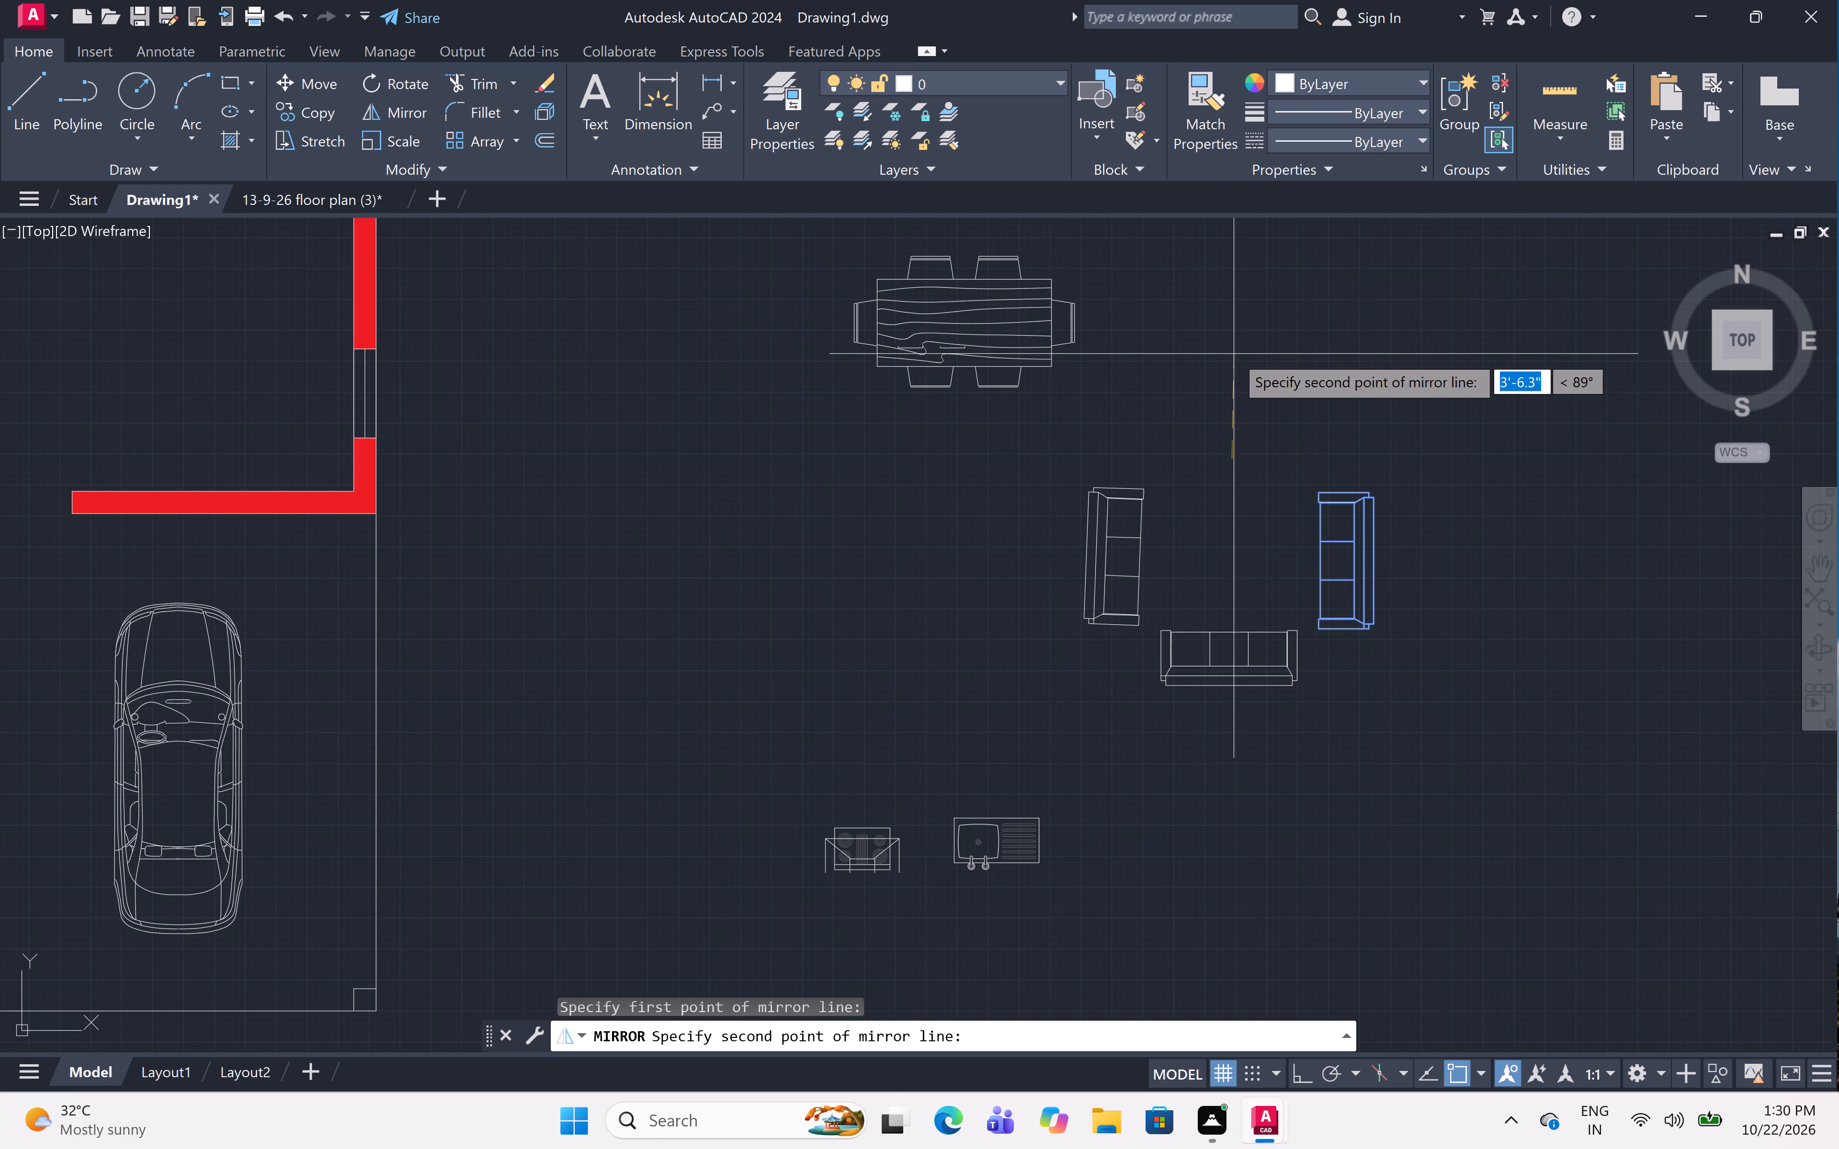
key(F8)
click(1219, 318)
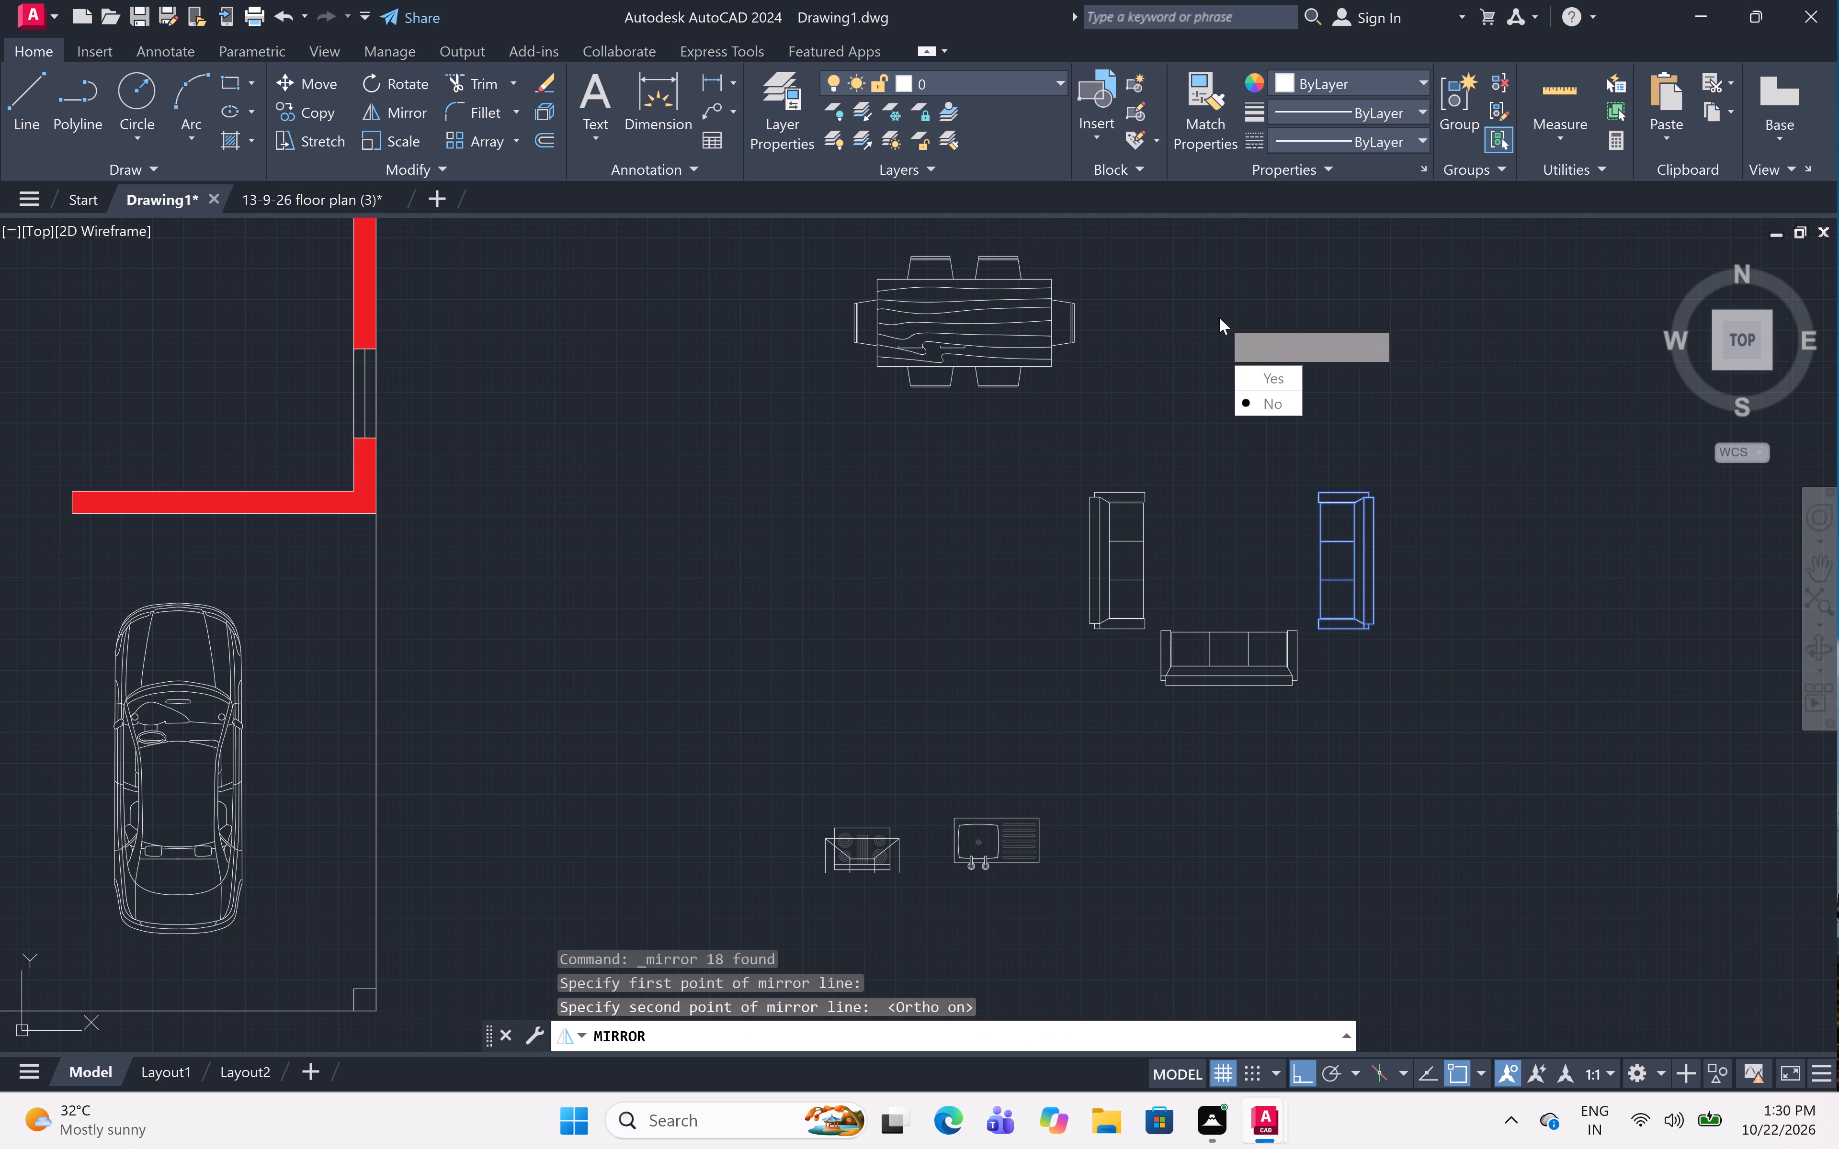
drag(1261, 409, 1219, 317)
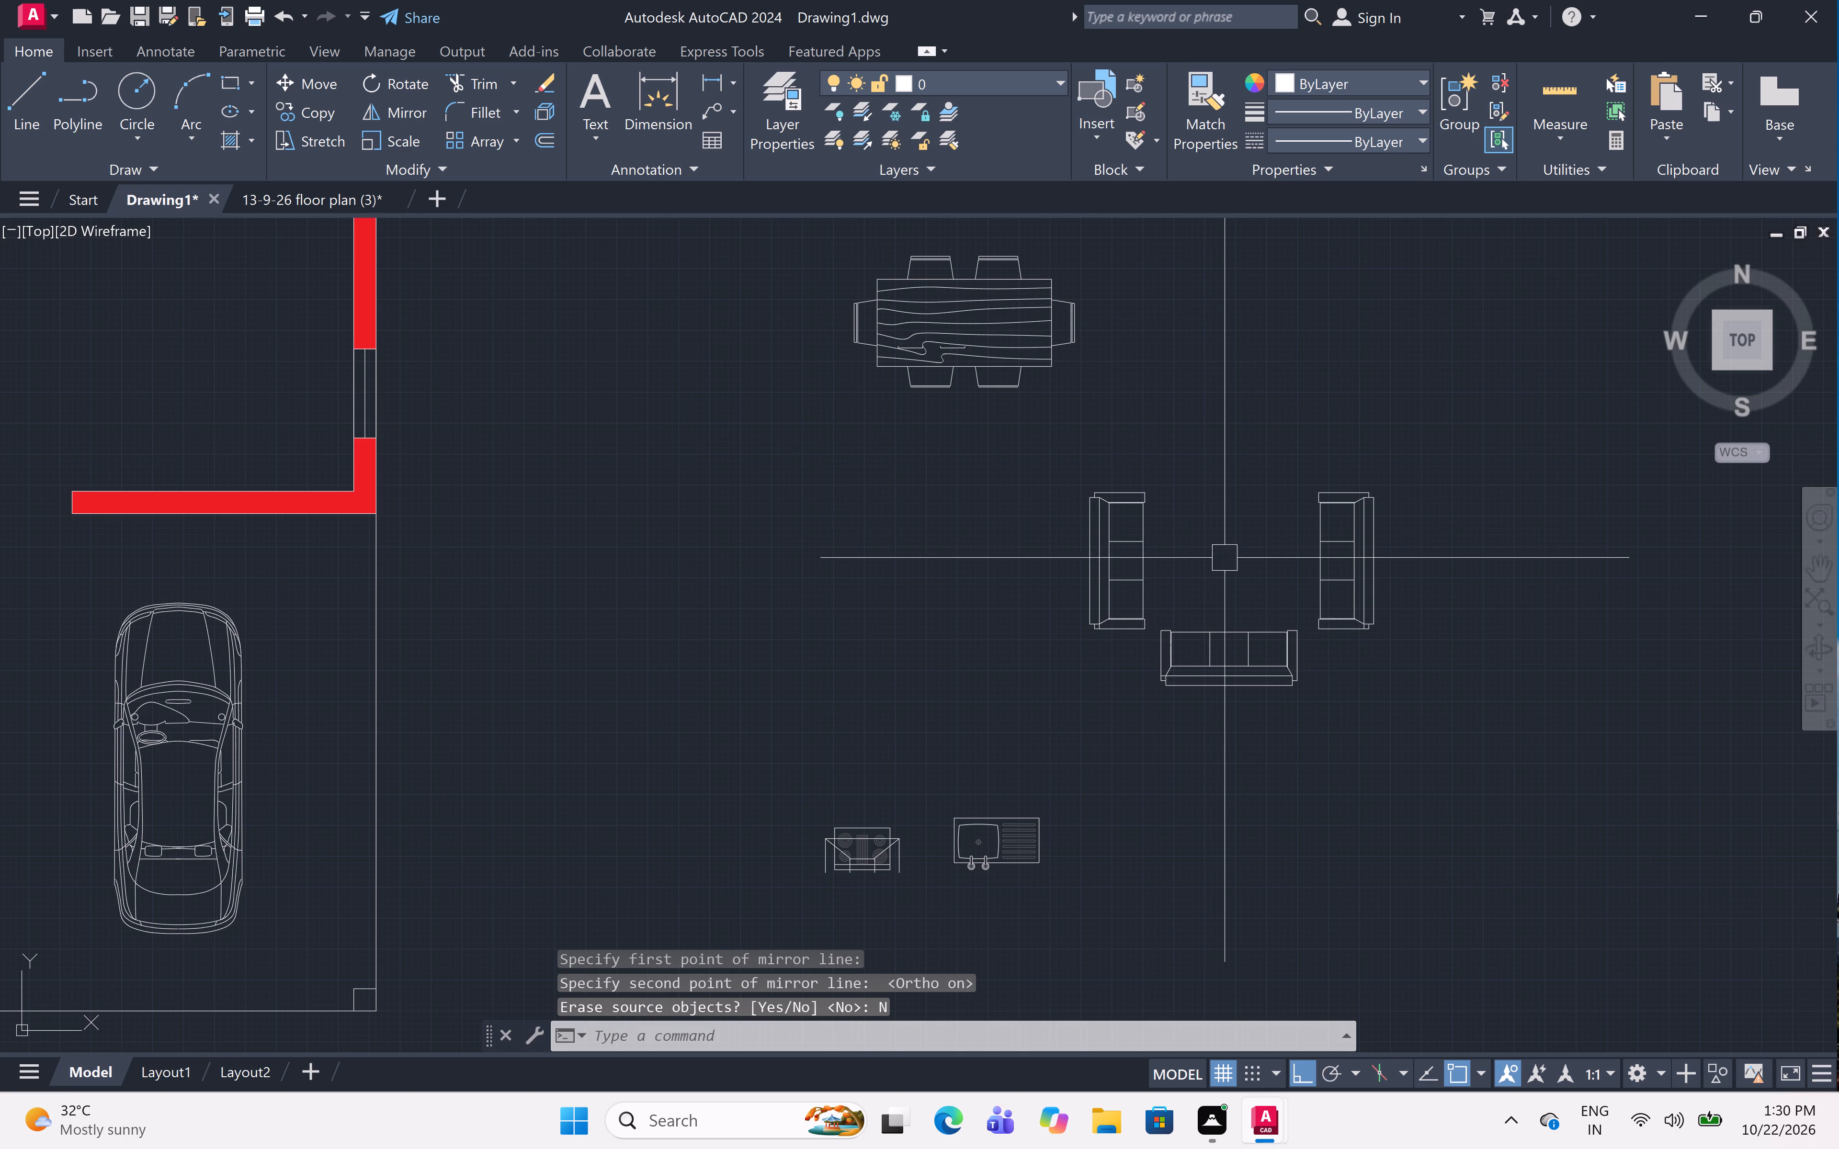
Copy the right-hand bedside table of the upper-left bedroom into both corners between the horizontal sofa and the two vertical sofas.
scroll(1243, 591, up, 1)
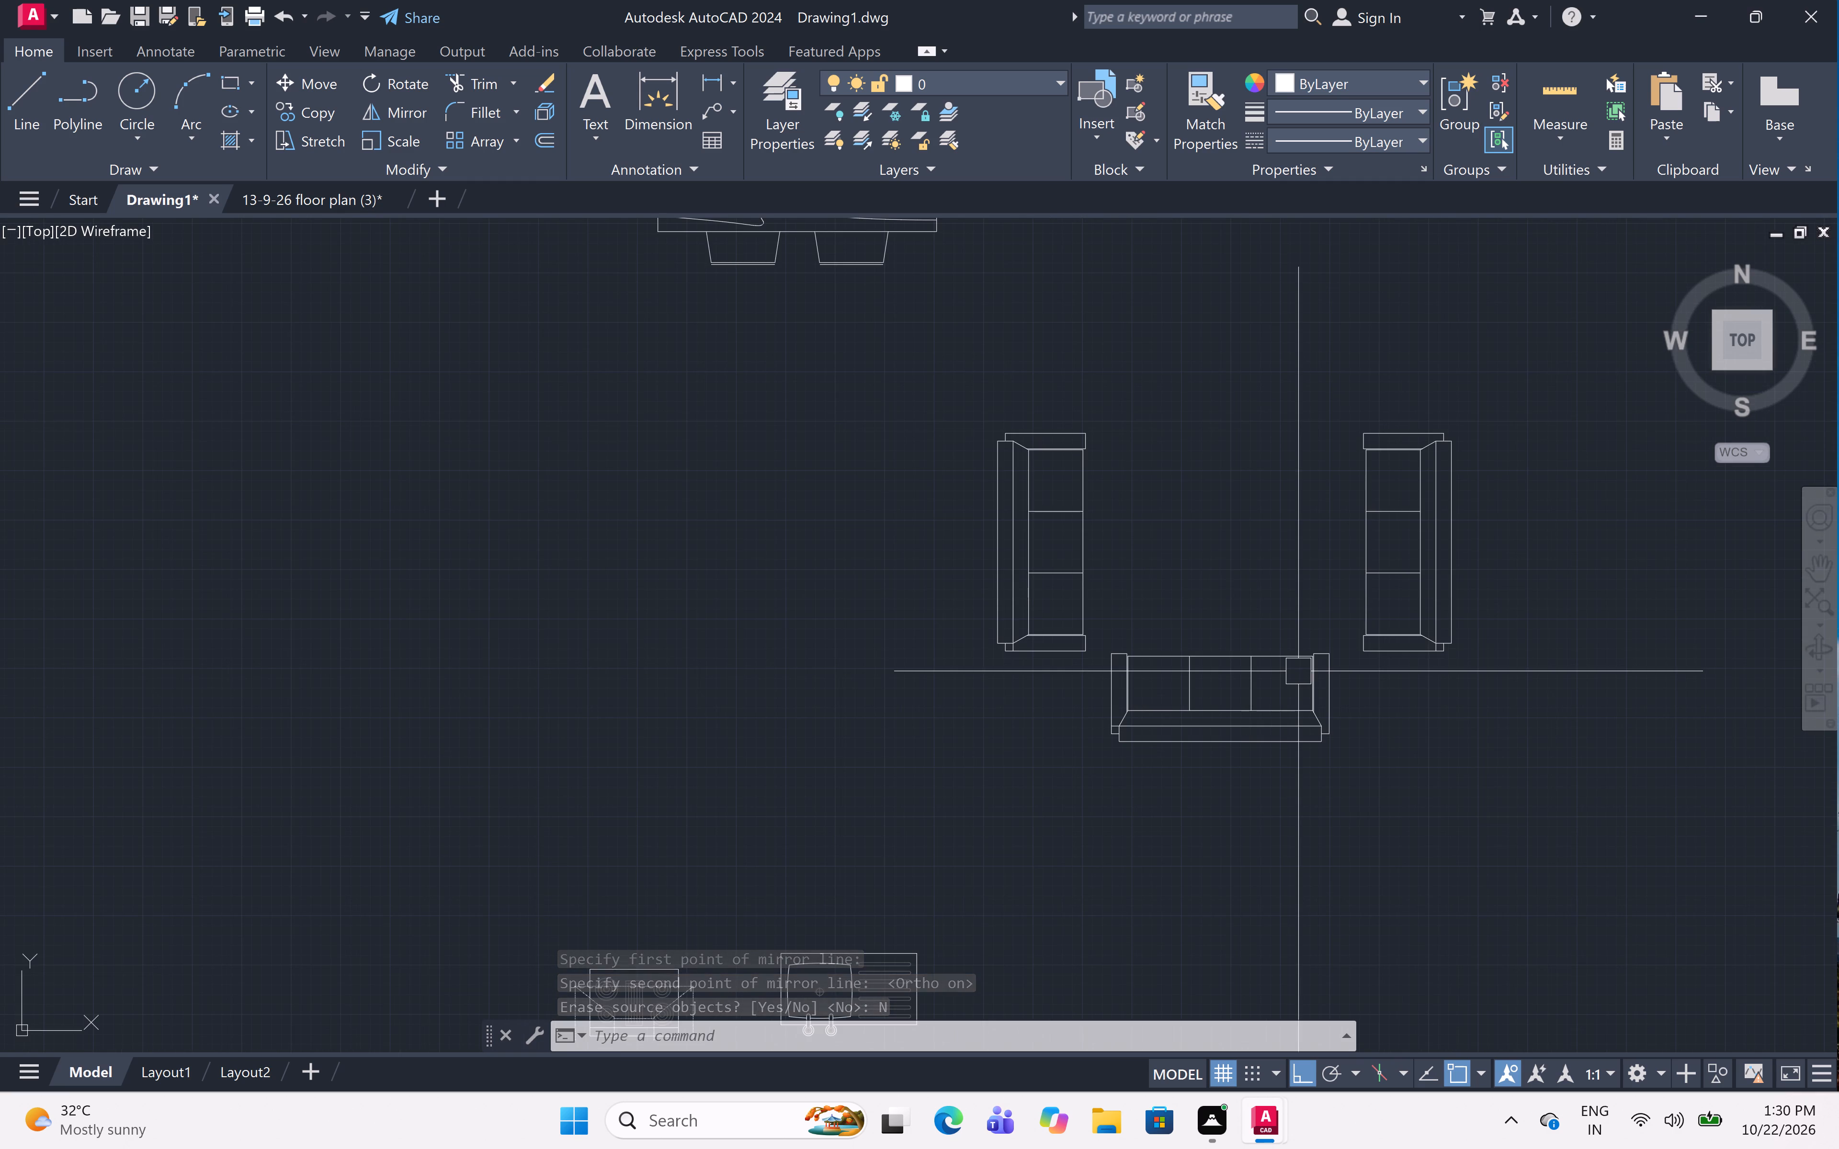
scroll(1365, 705, up, 2)
scroll(1366, 705, down, 2)
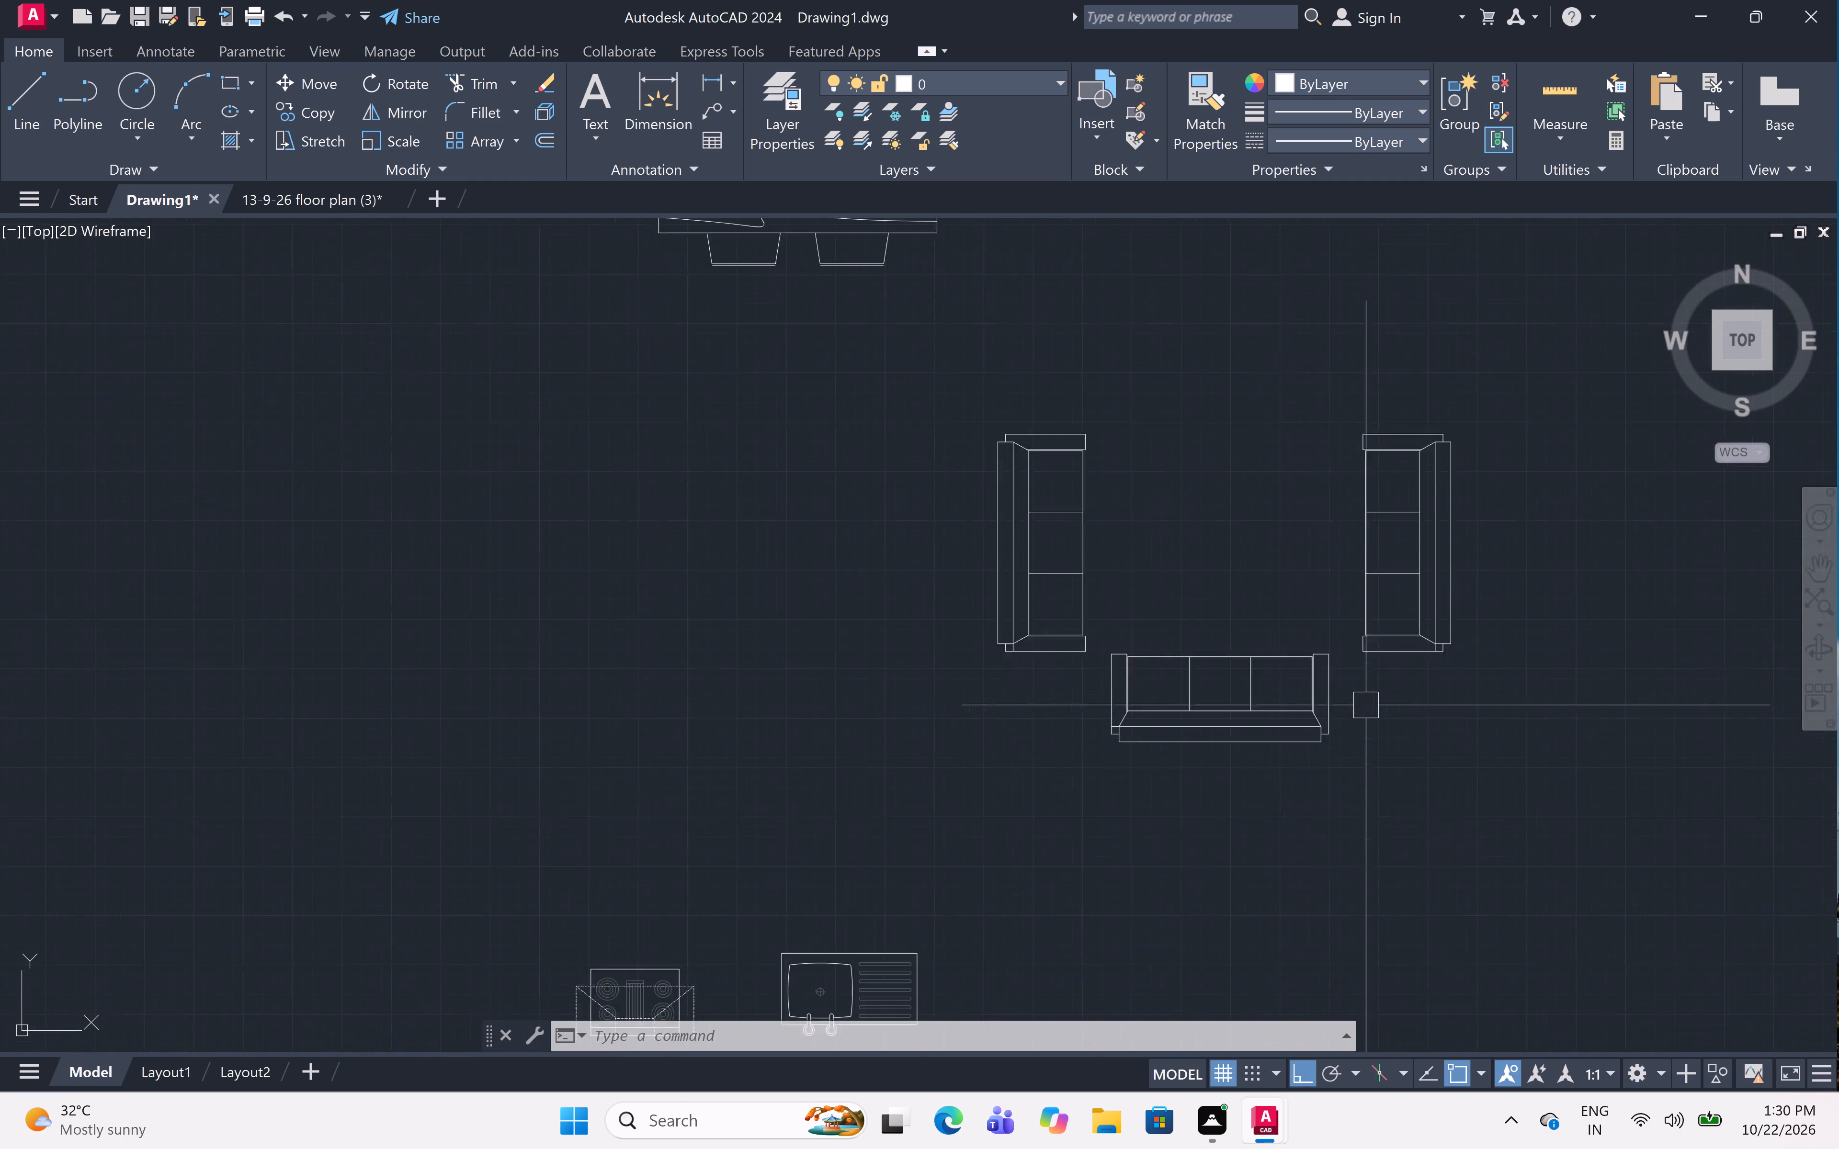
scroll(1366, 705, down, 2)
scroll(1297, 652, down, 1)
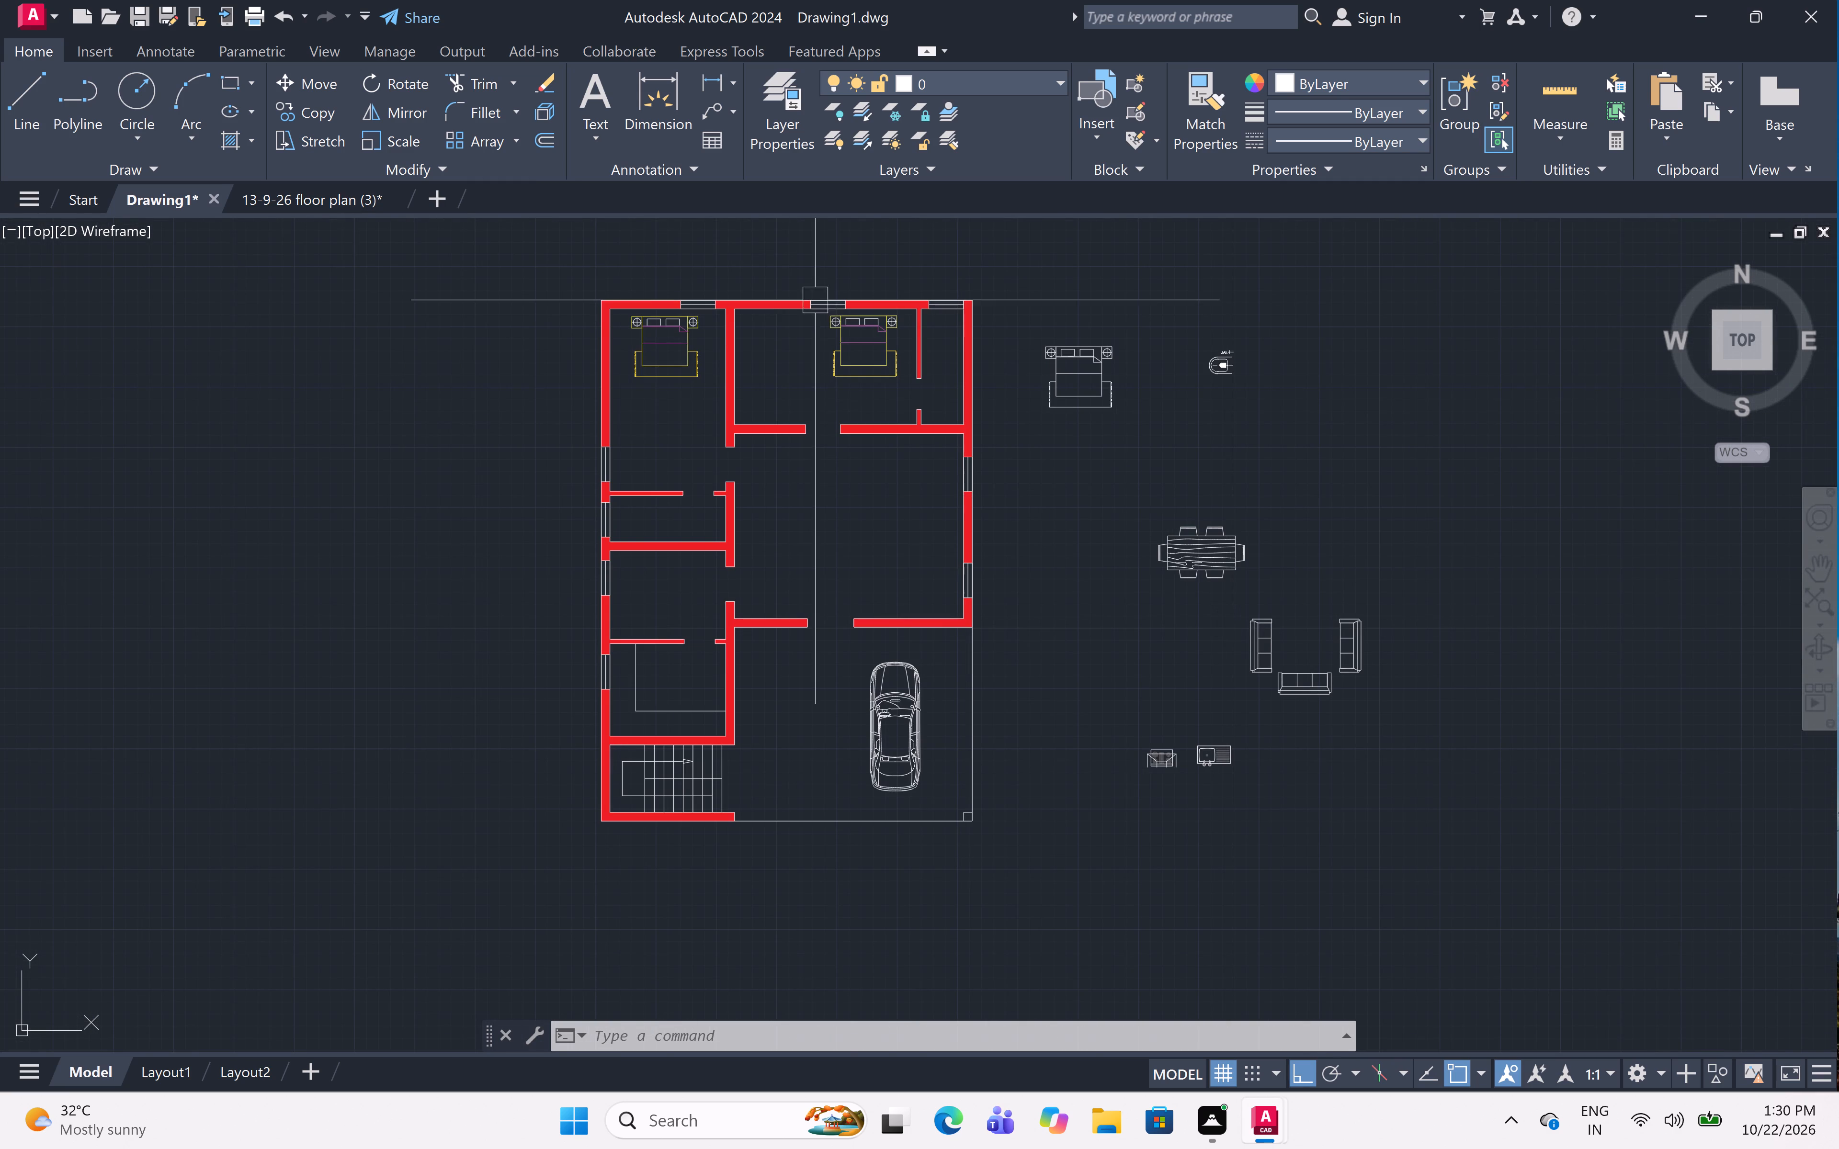
scroll(698, 306, up, 5)
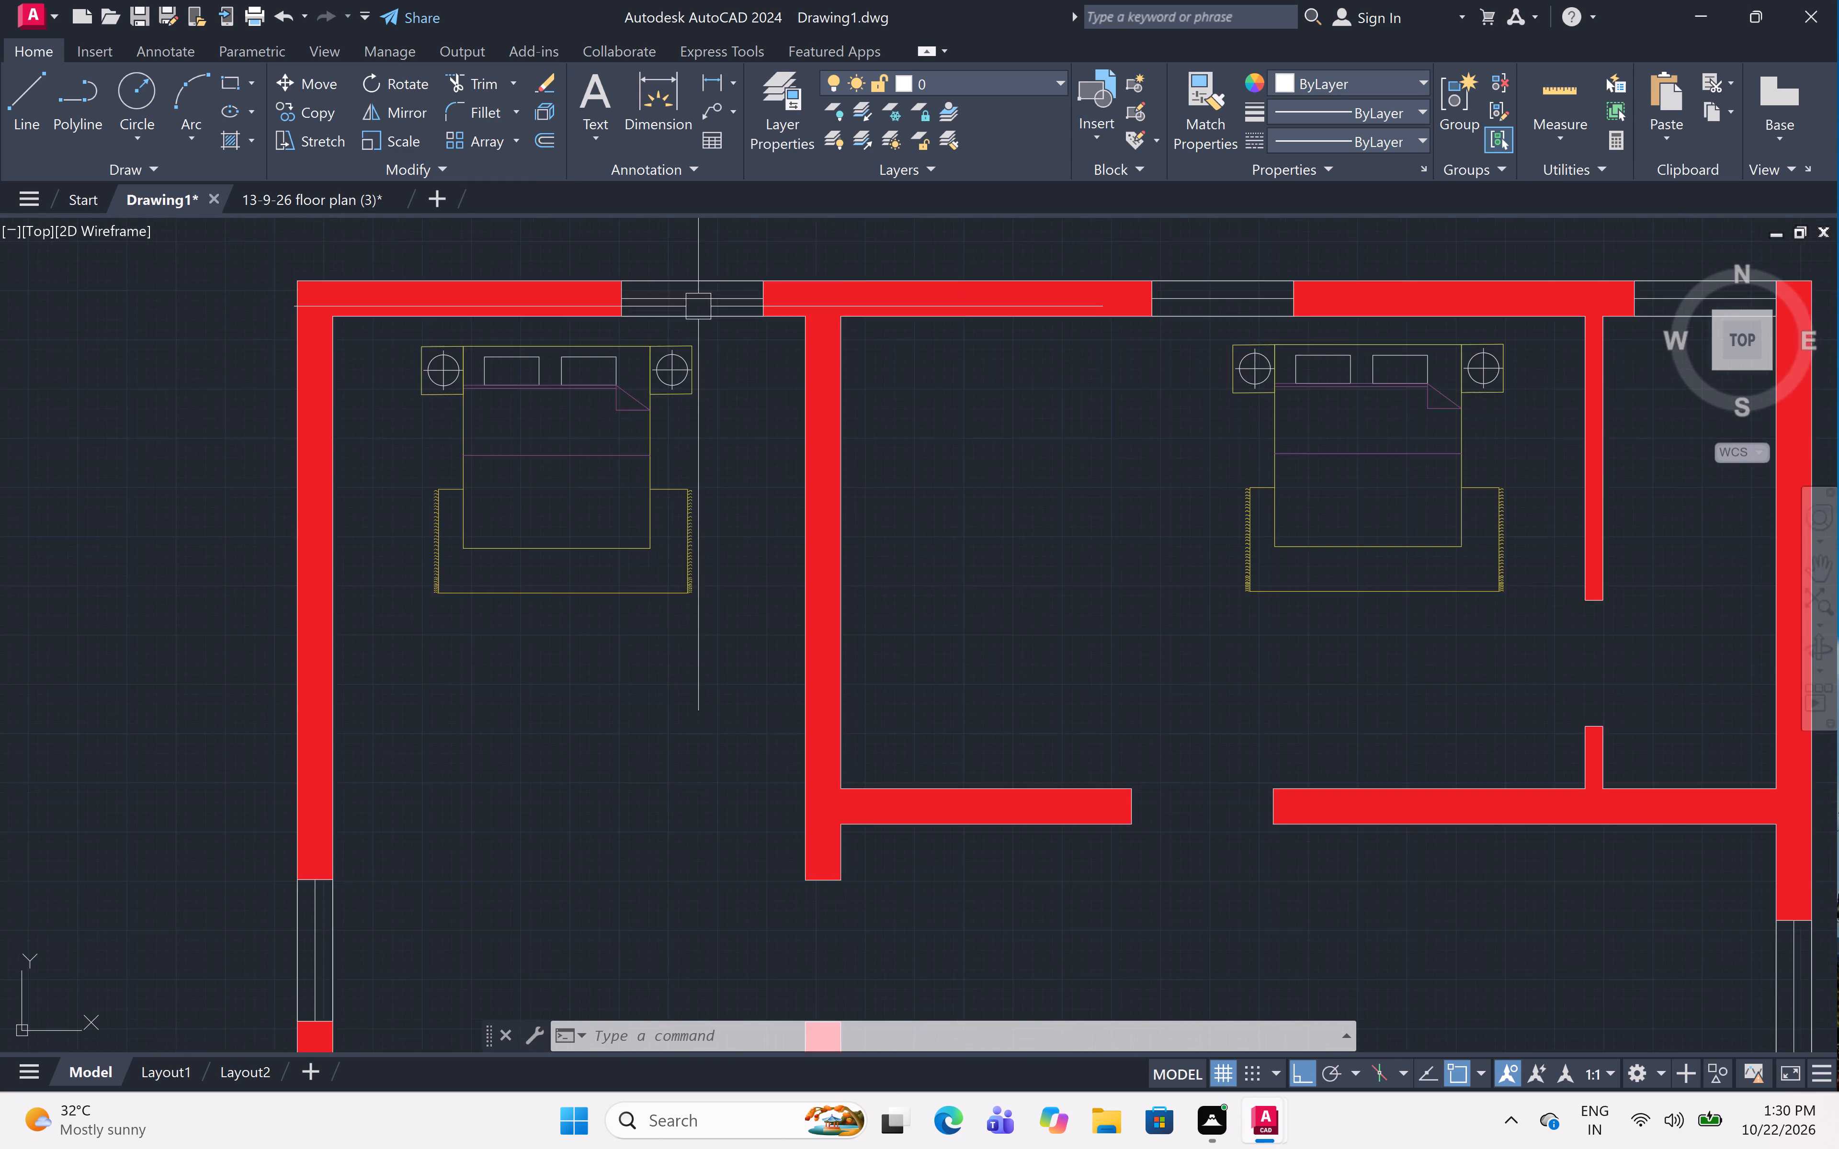
scroll(683, 385, up, 1)
click(695, 393)
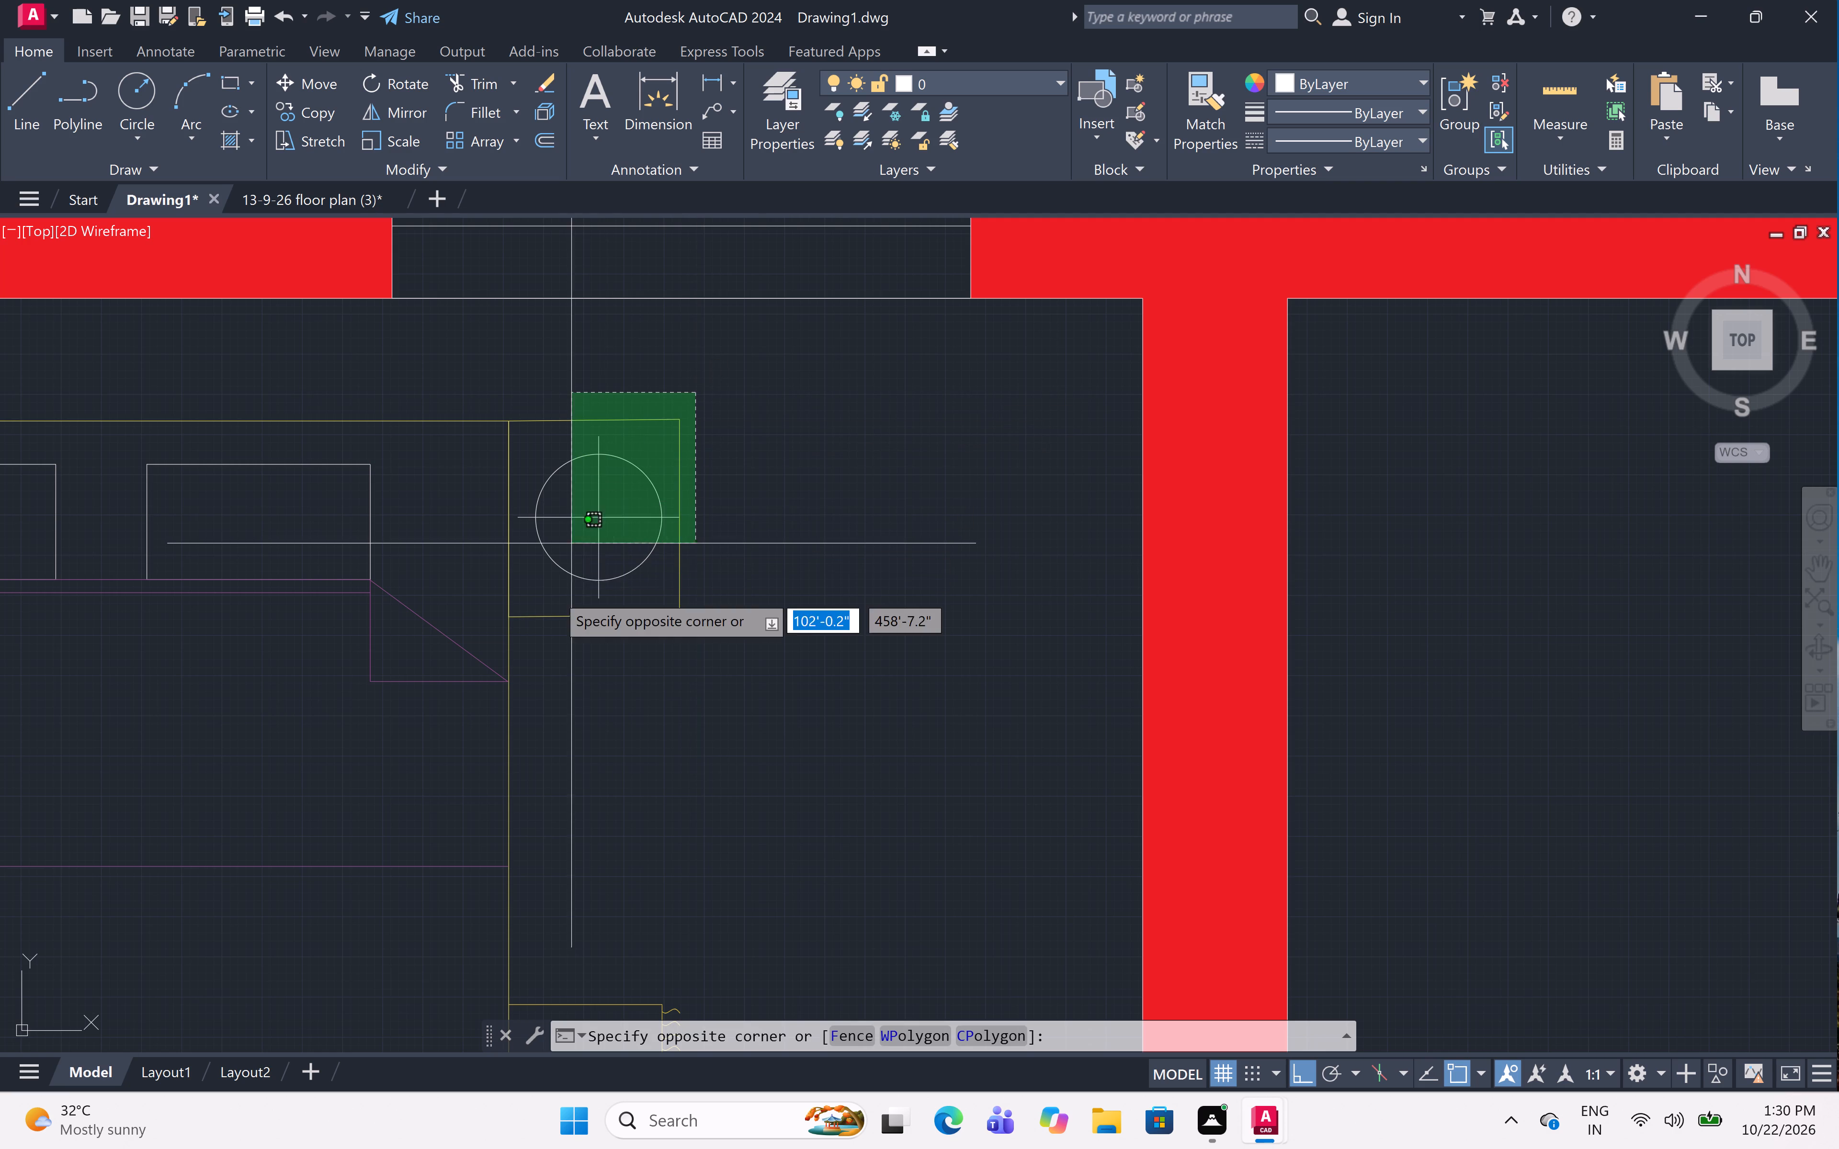
click(534, 665)
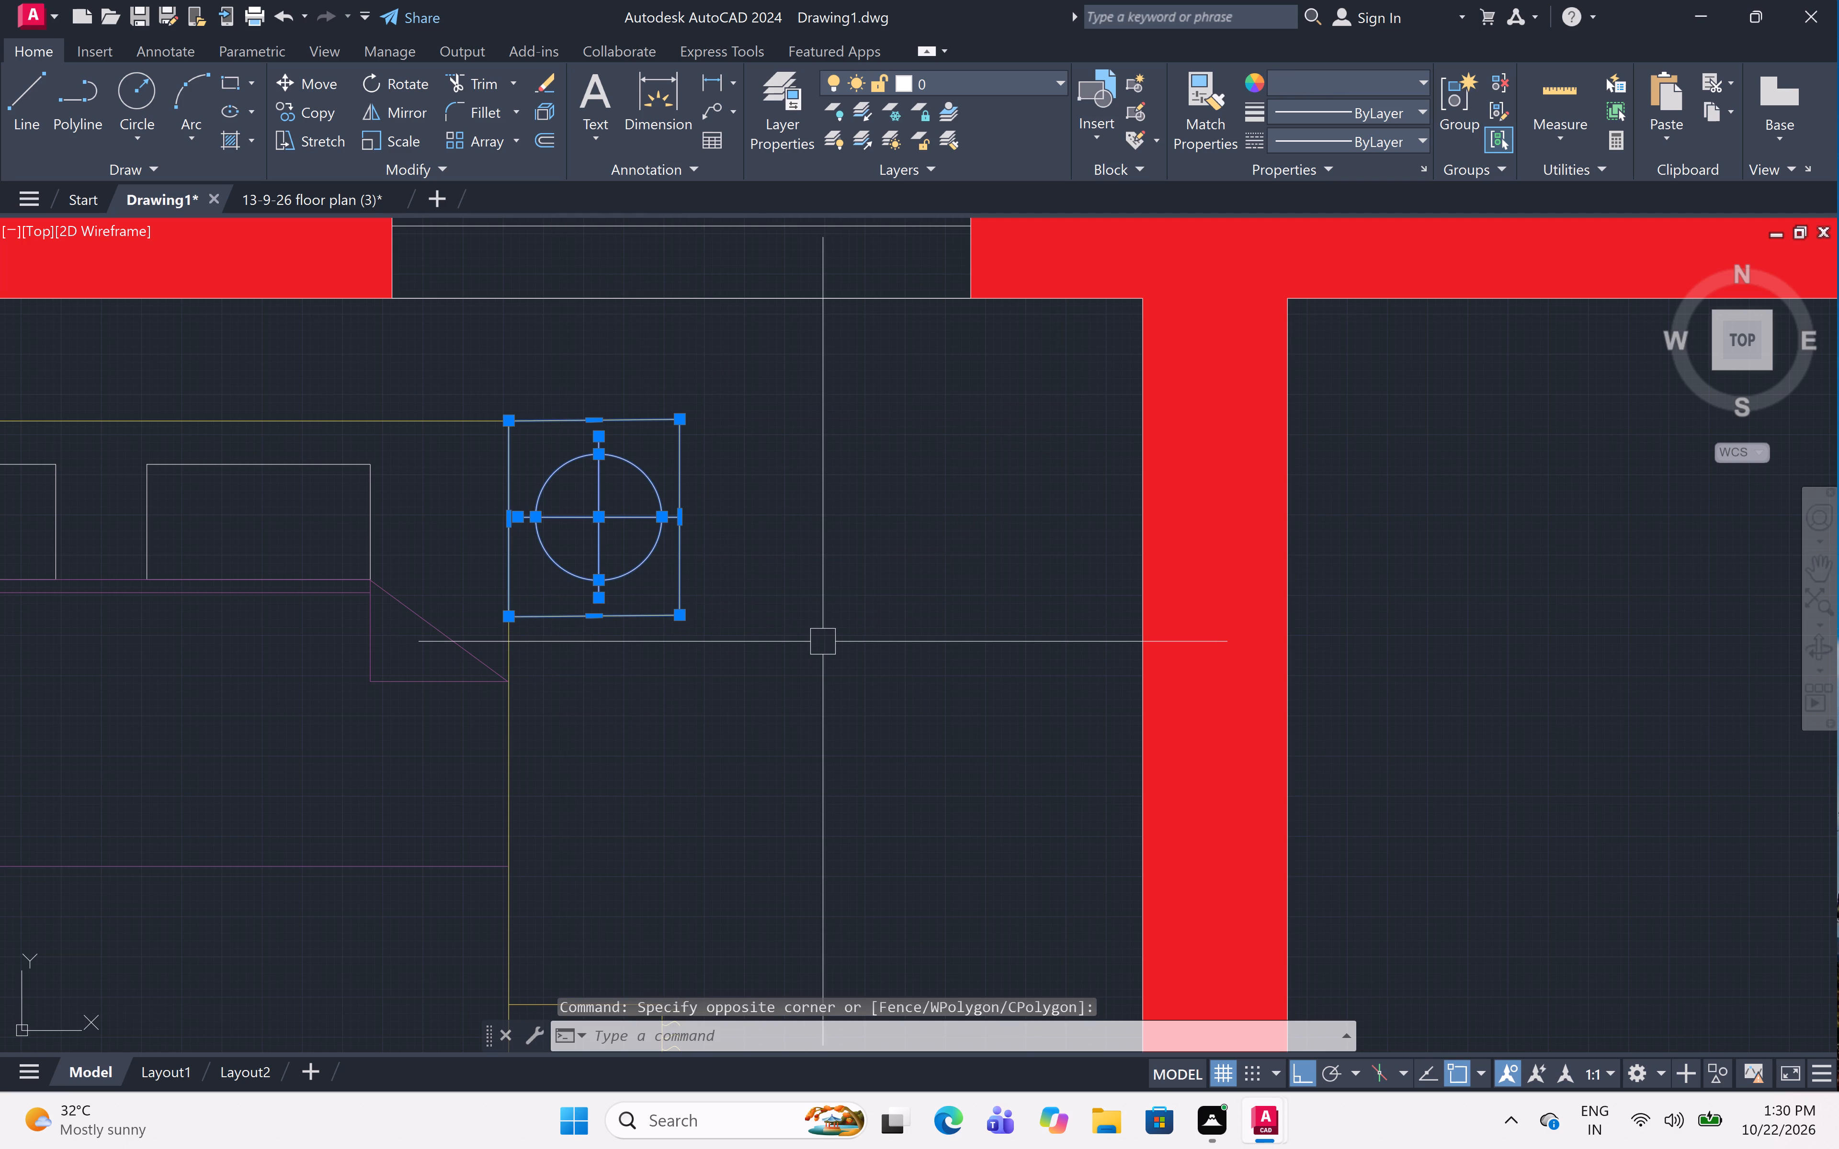
key(c)
text(o)
key(space)
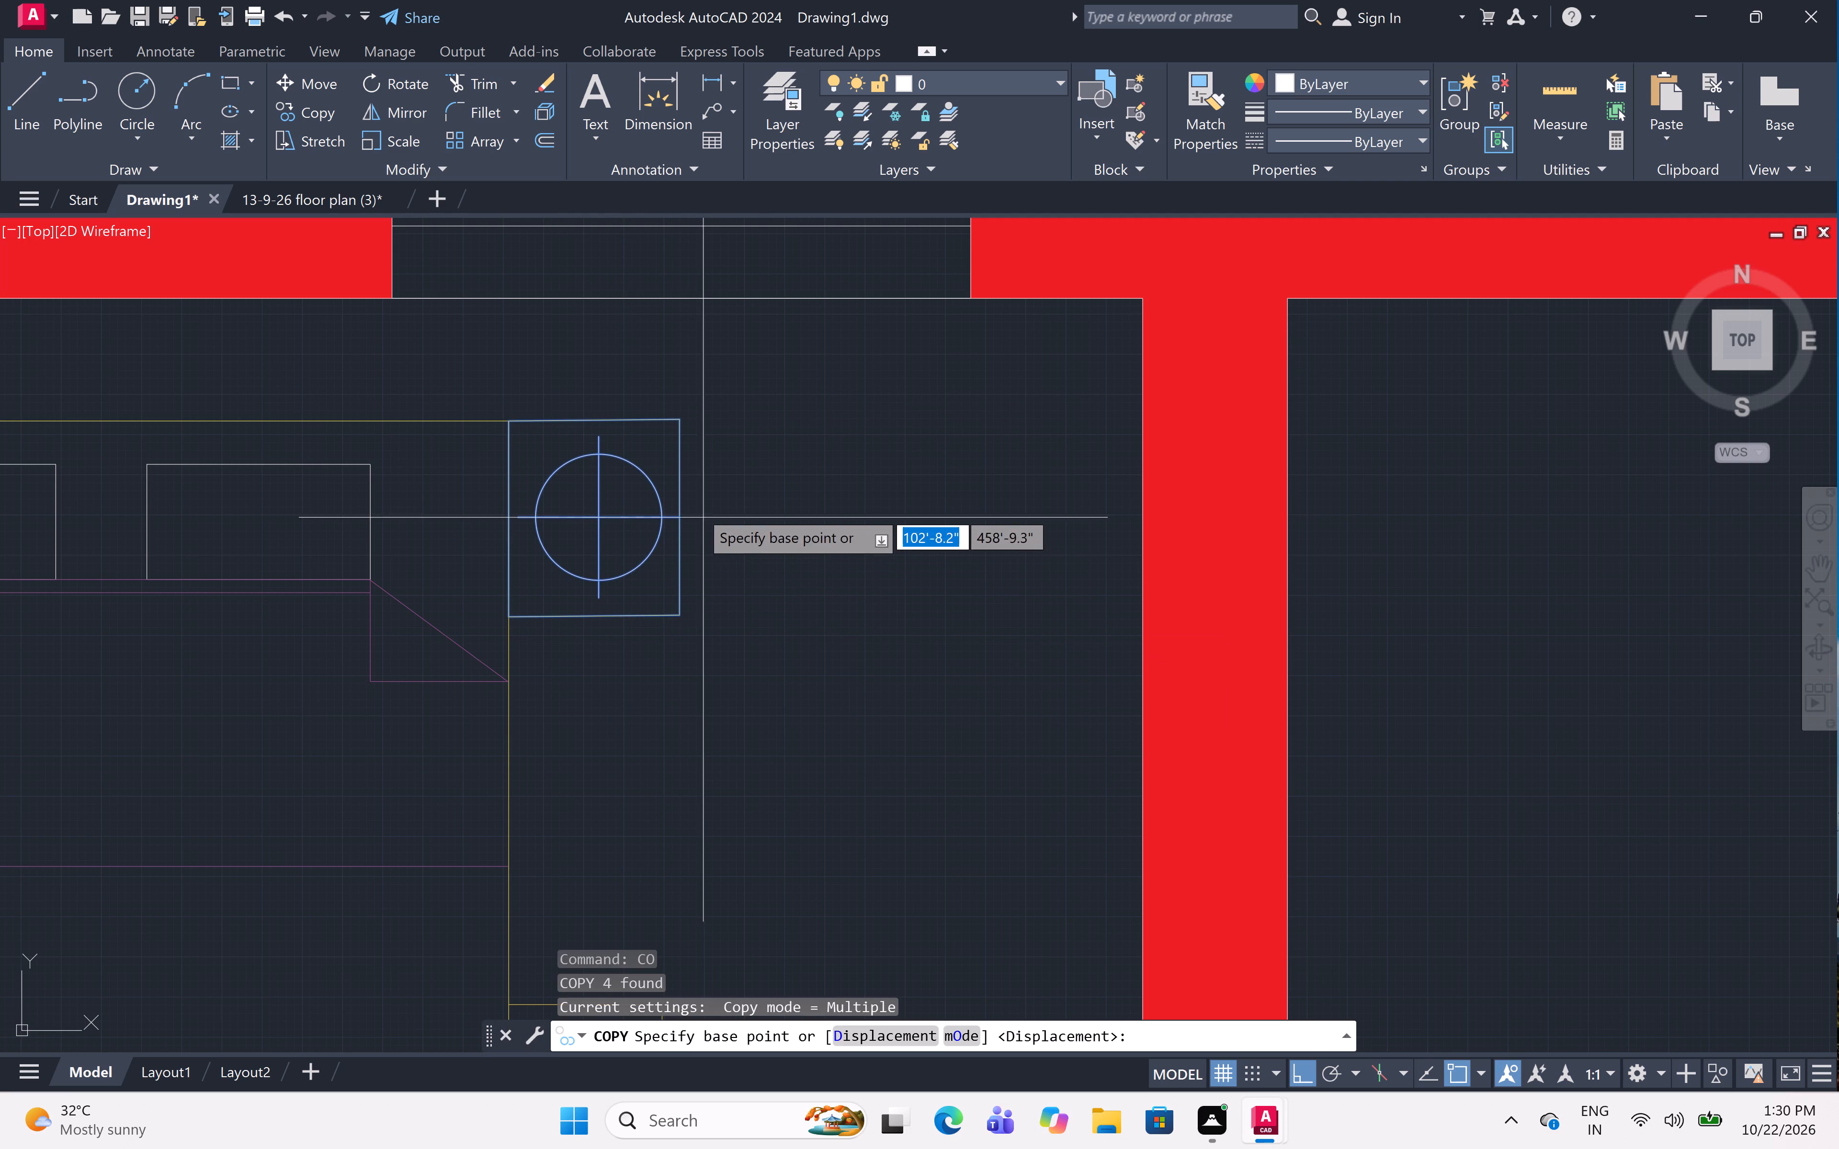
click(575, 516)
scroll(650, 568, down, 6)
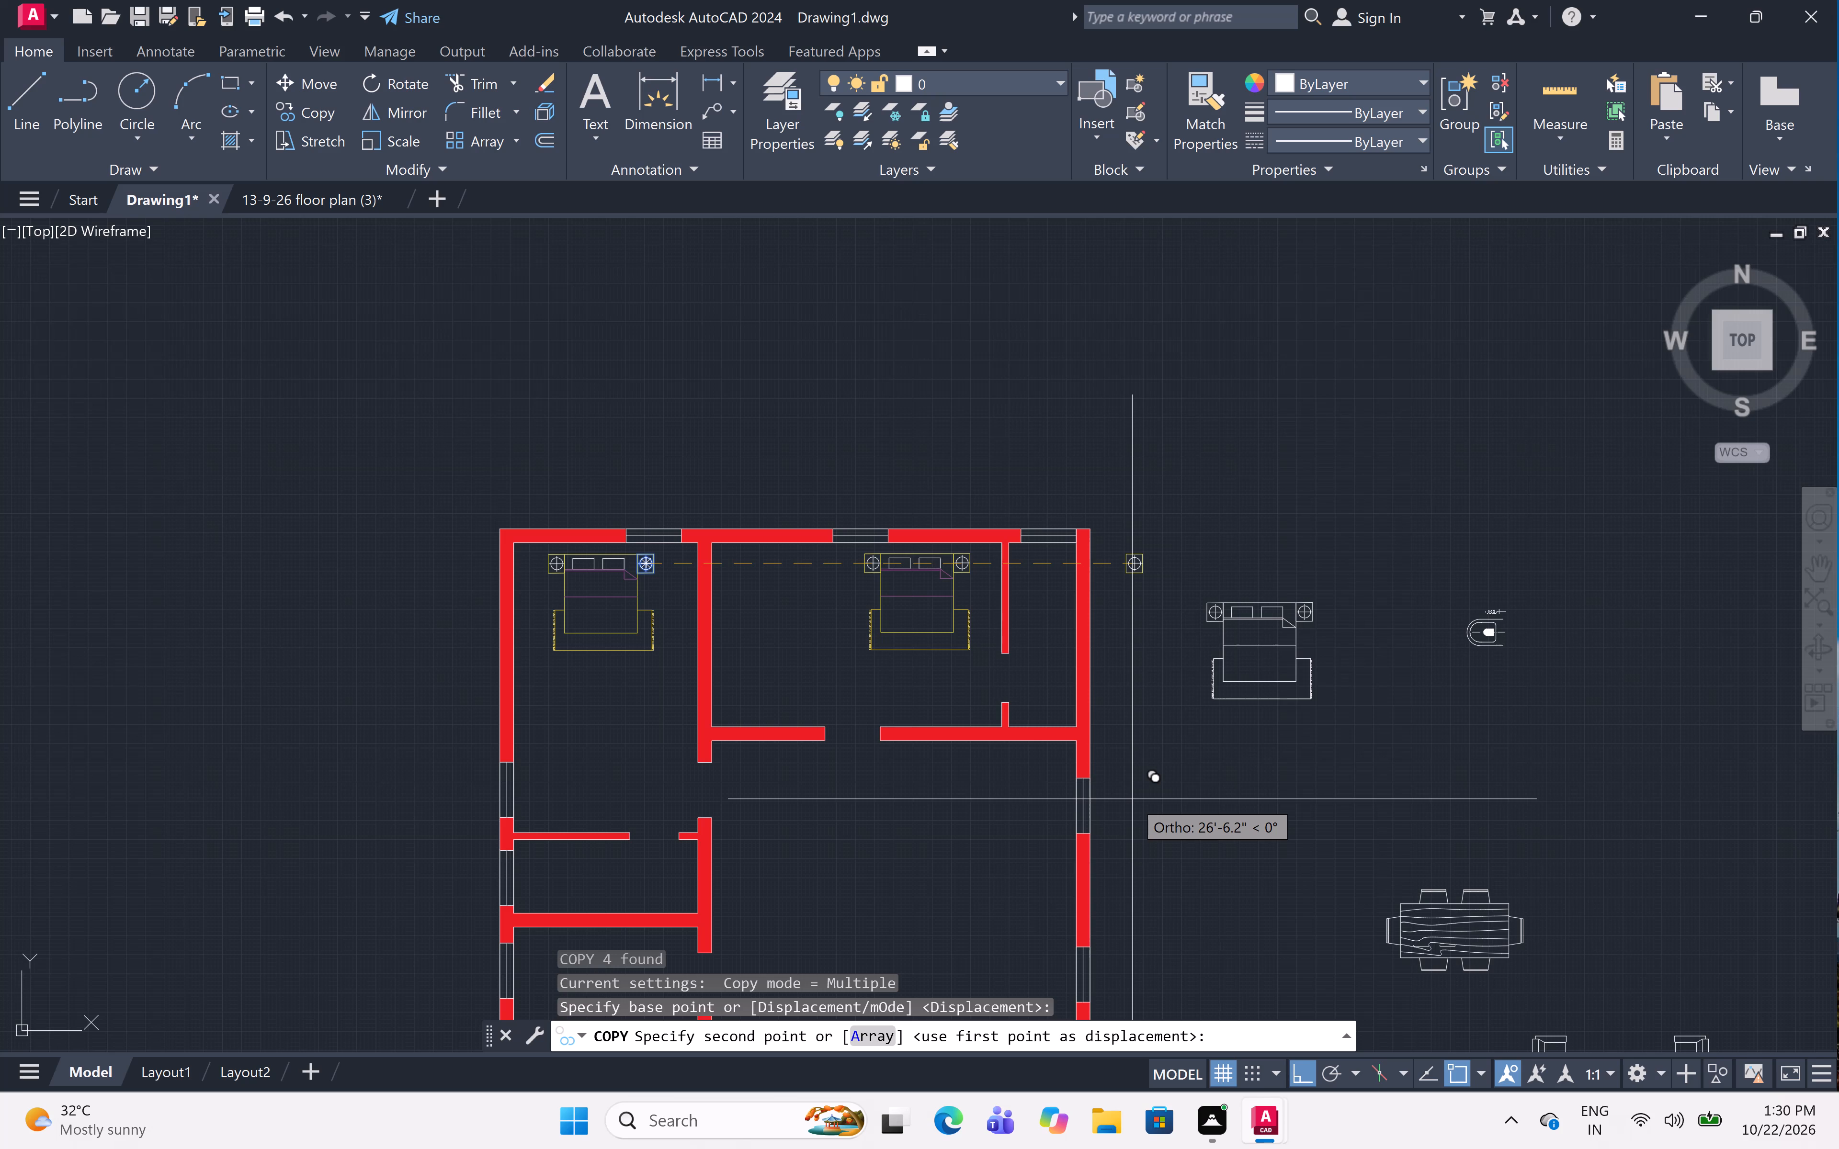
key(F8)
middle_drag(1238, 889, 1143, 717)
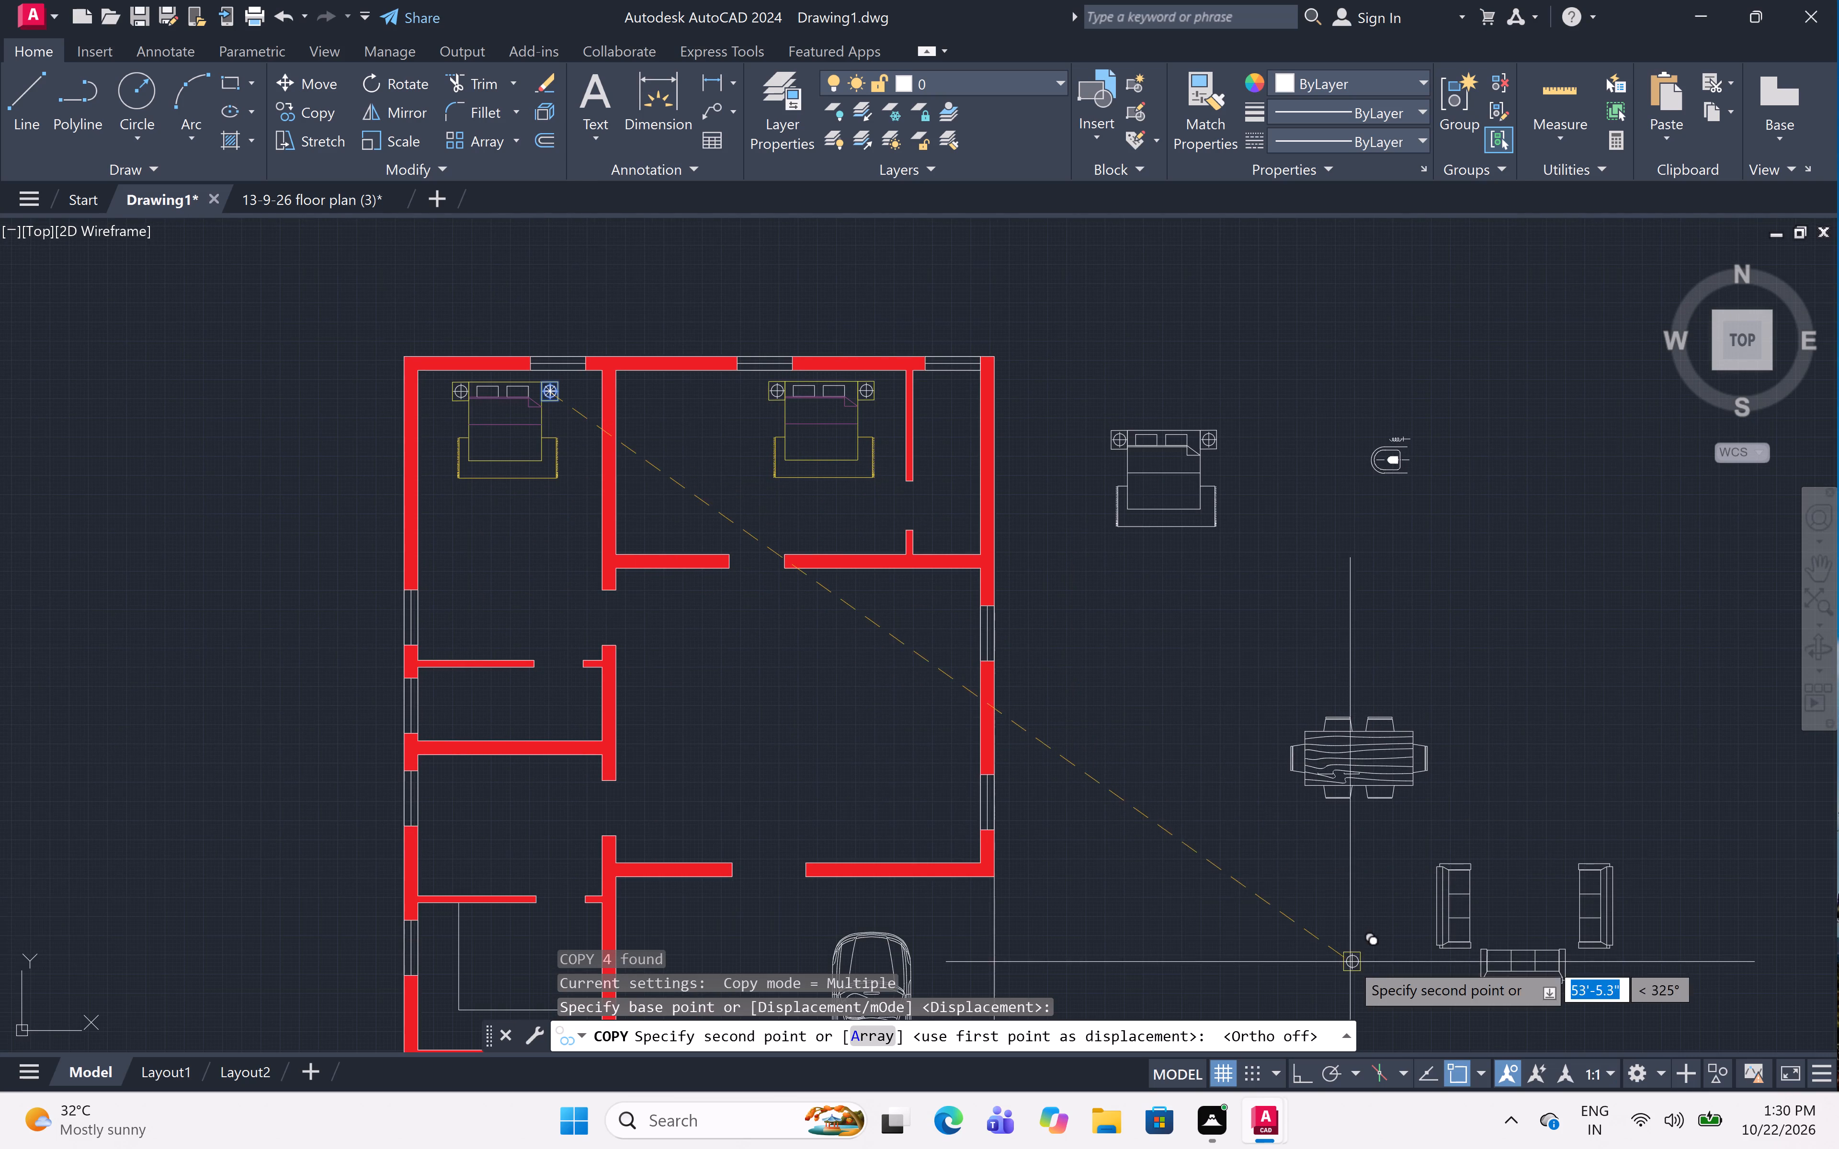
scroll(1452, 991, up, 4)
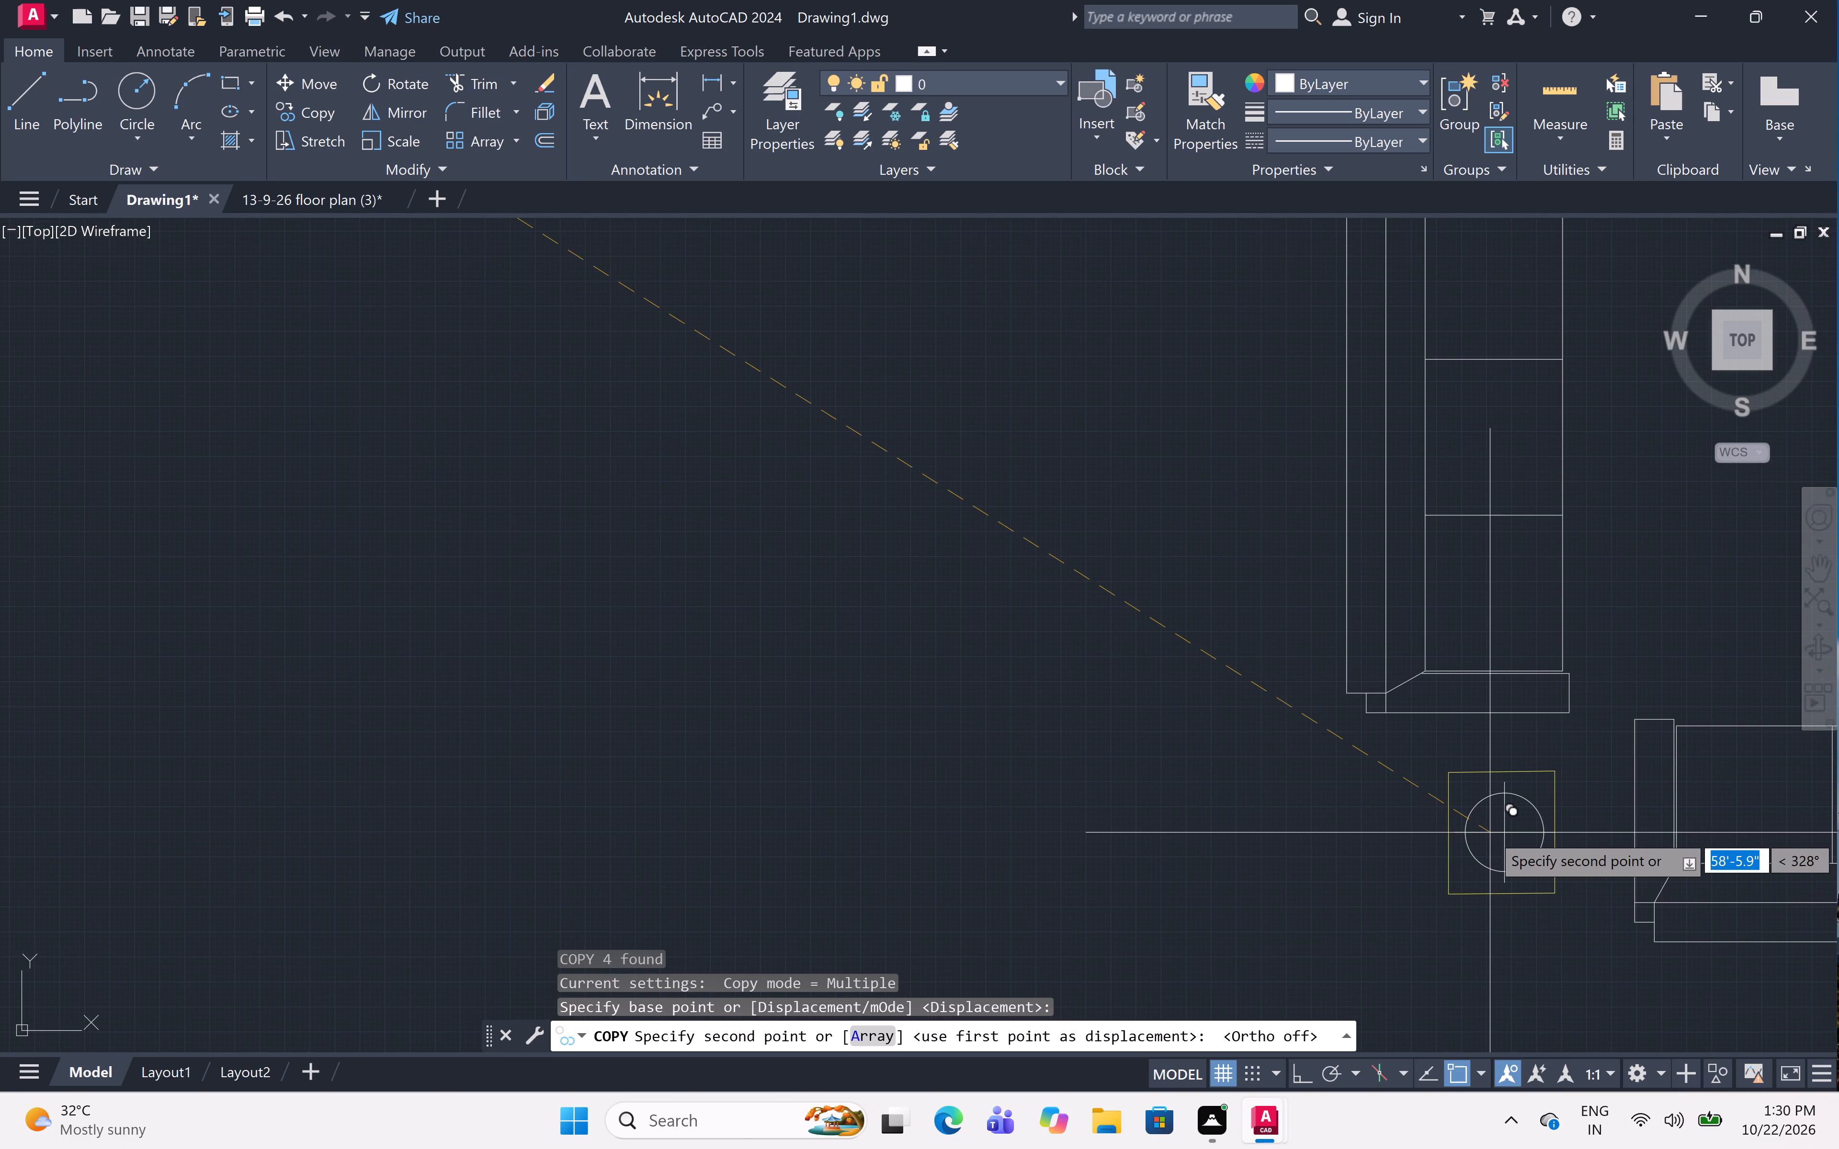
click(1490, 833)
scroll(1235, 830, down, 4)
scroll(1426, 844, up, 1)
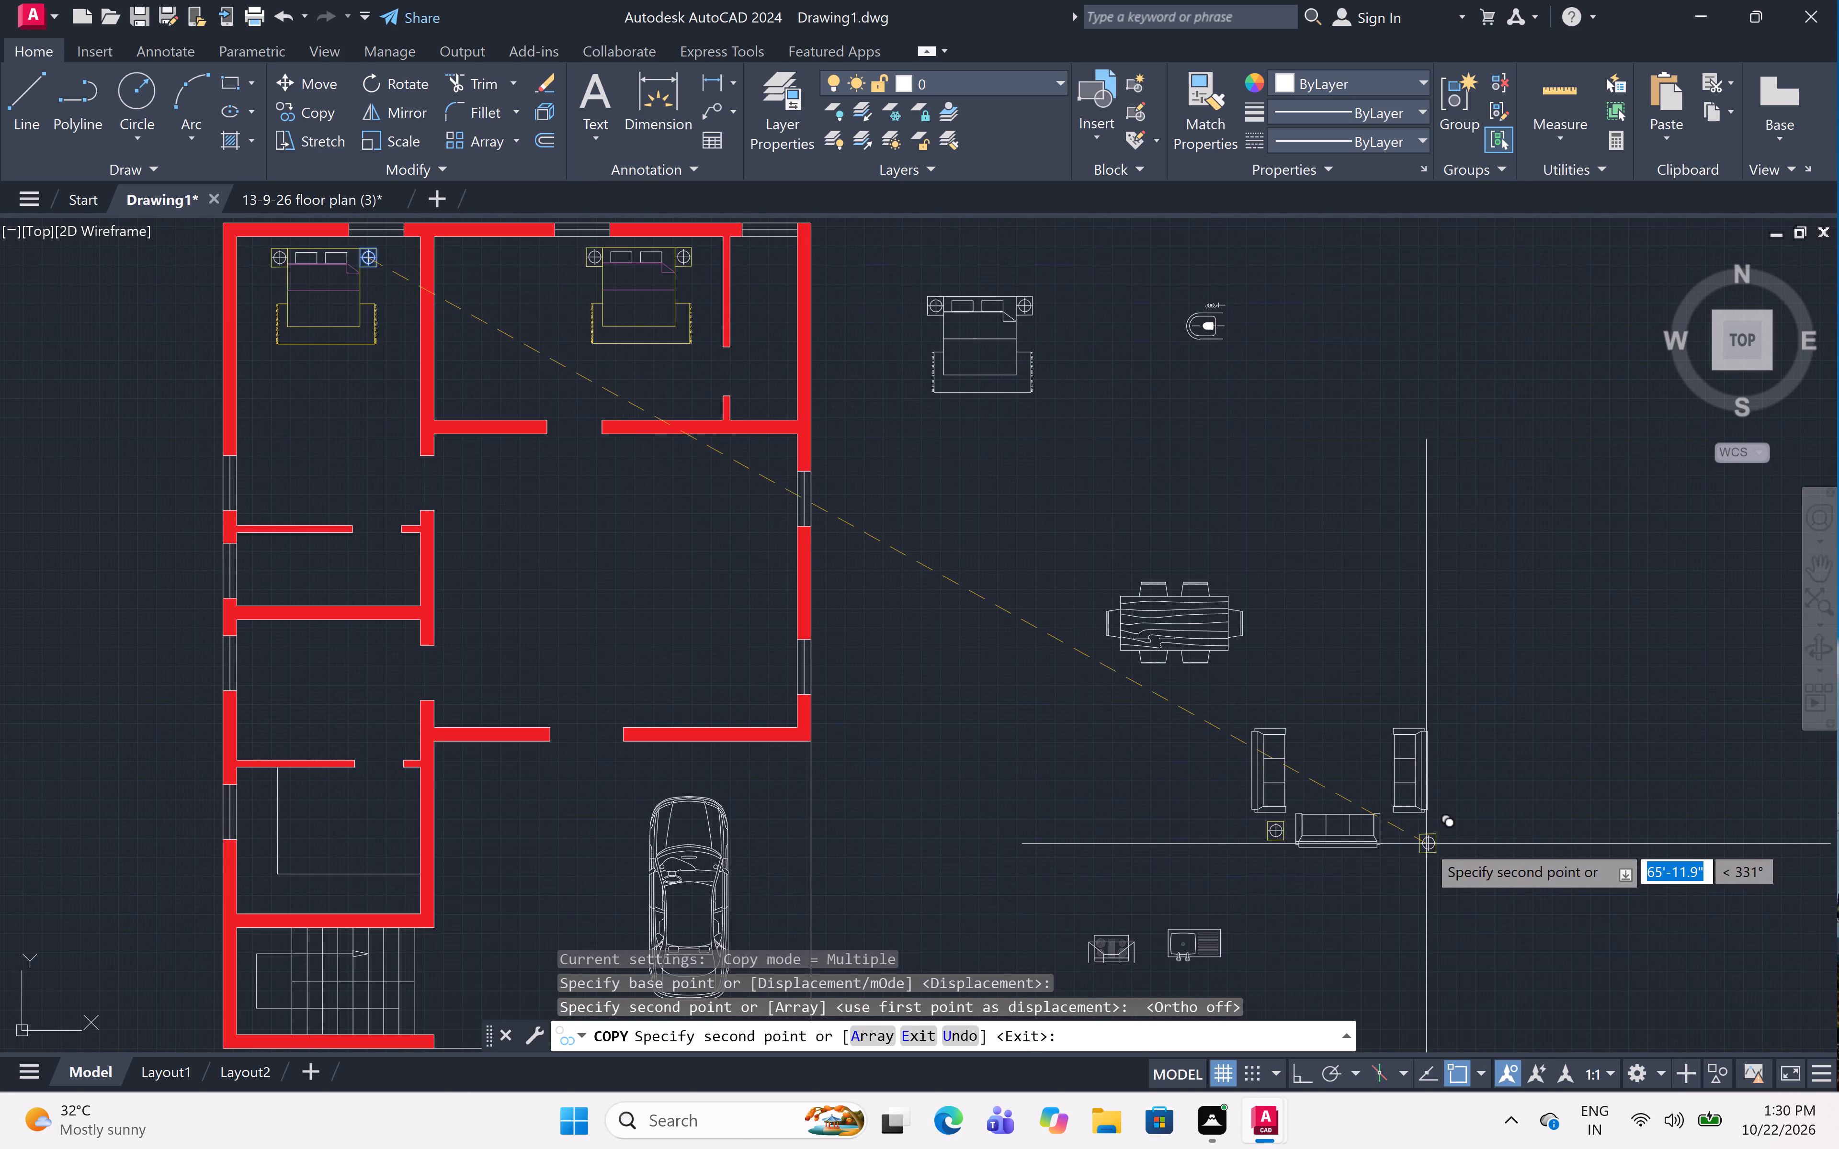
scroll(1426, 844, up, 2)
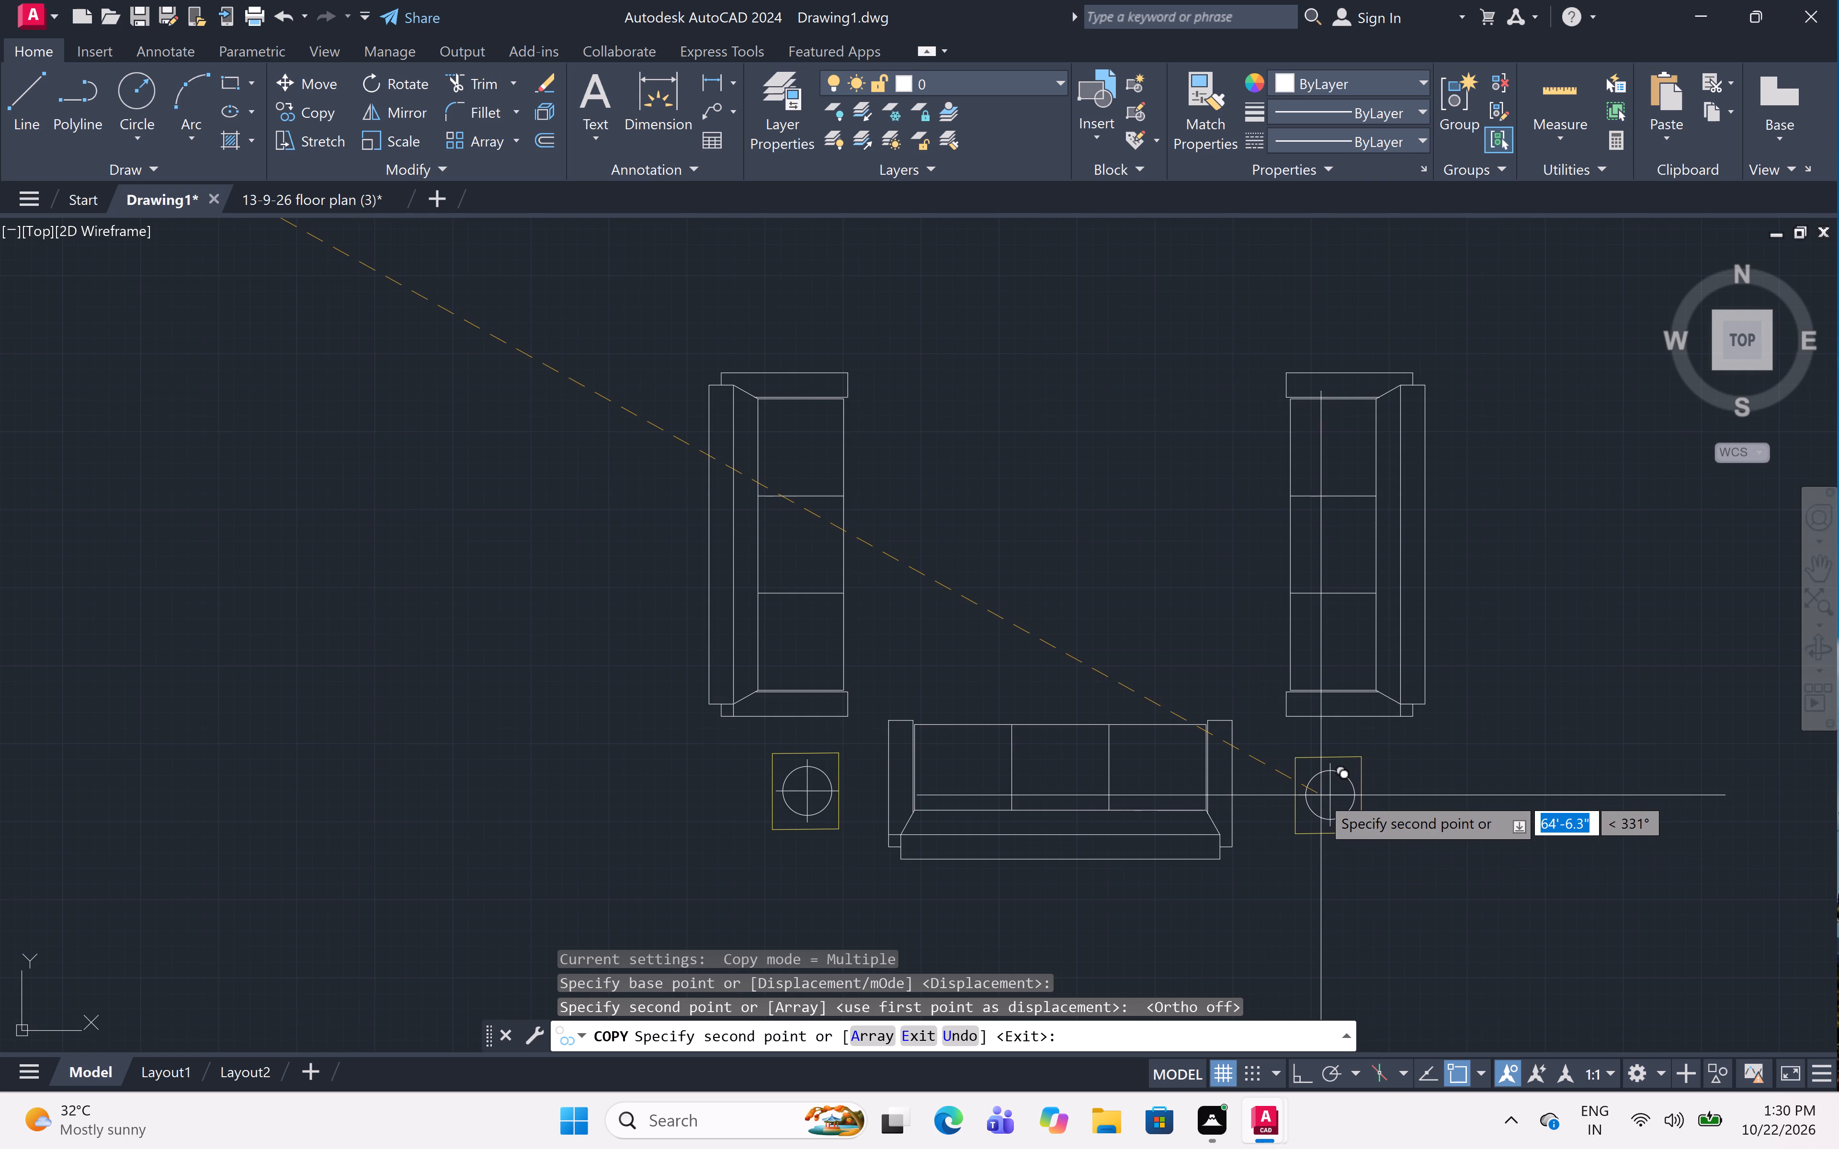
click(1317, 793)
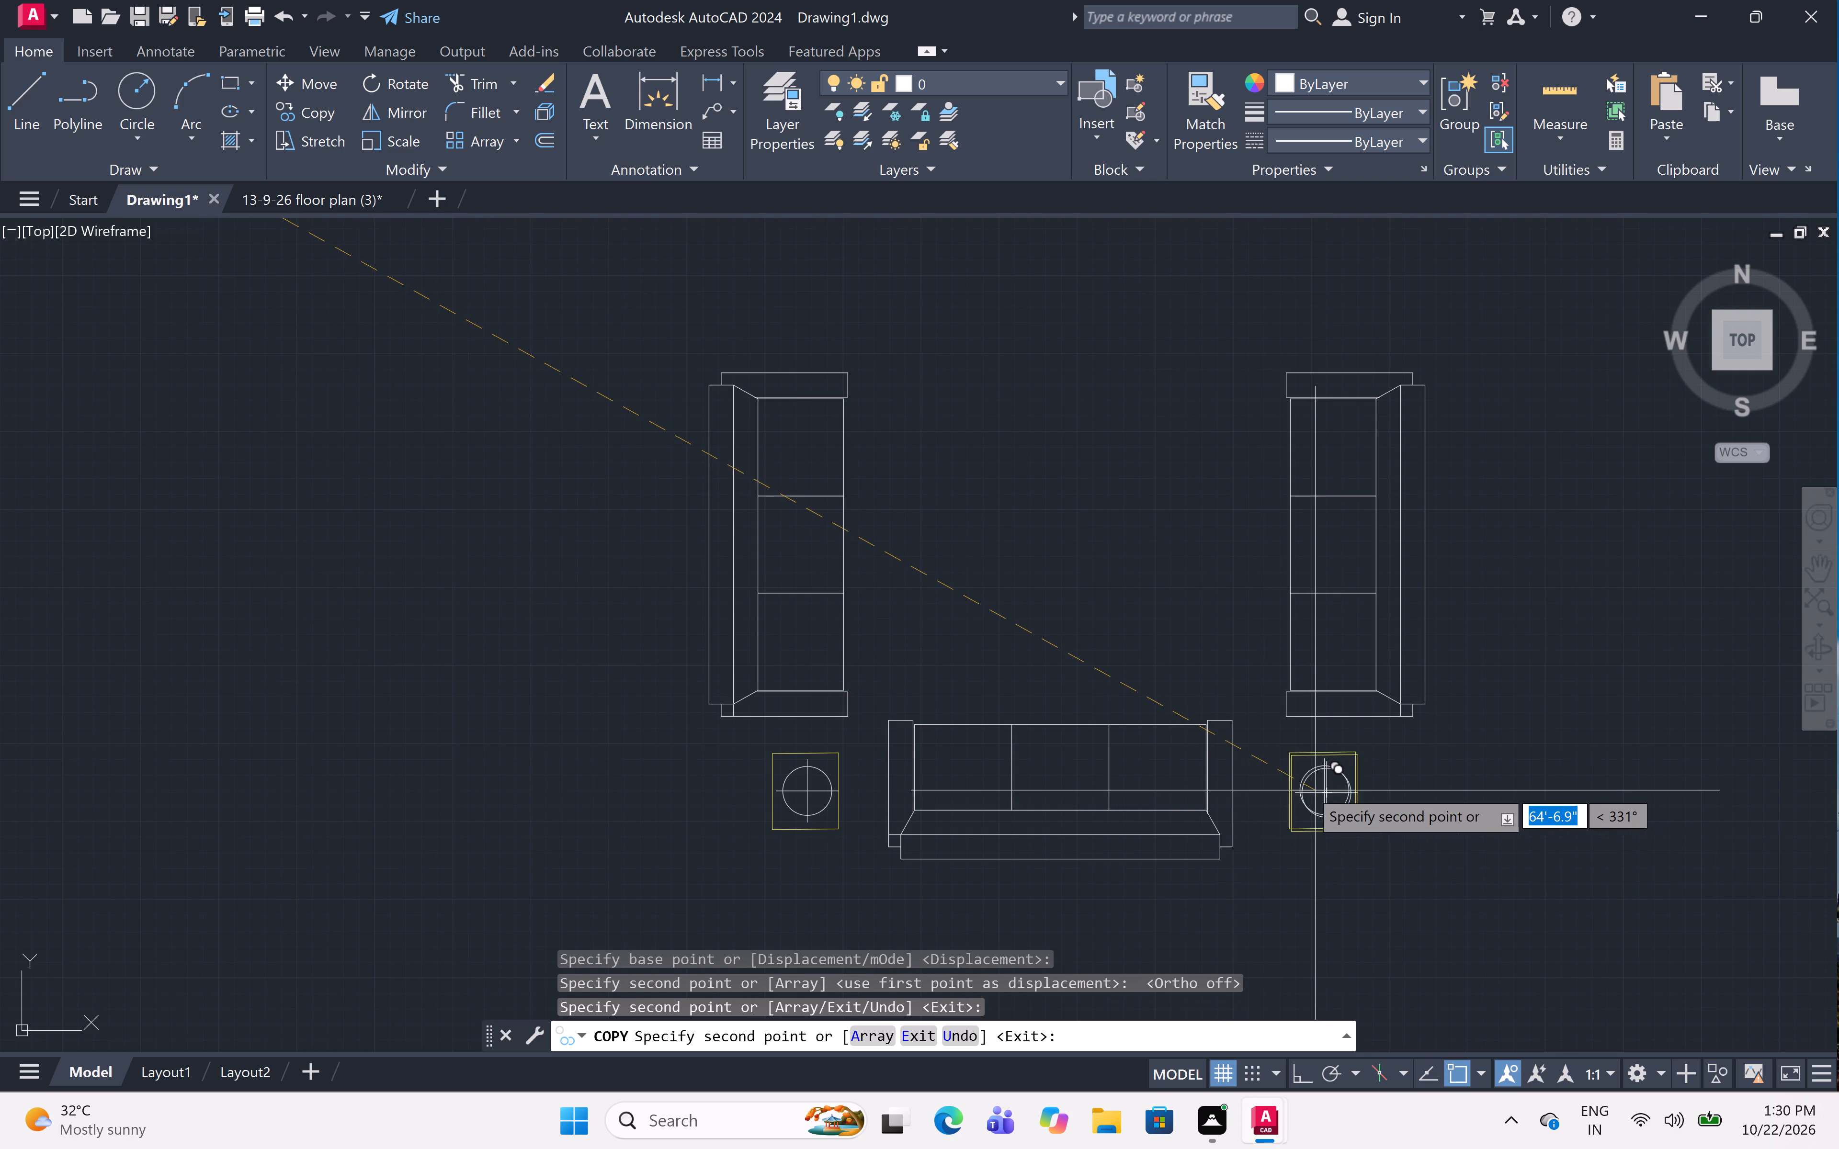
key(Escape)
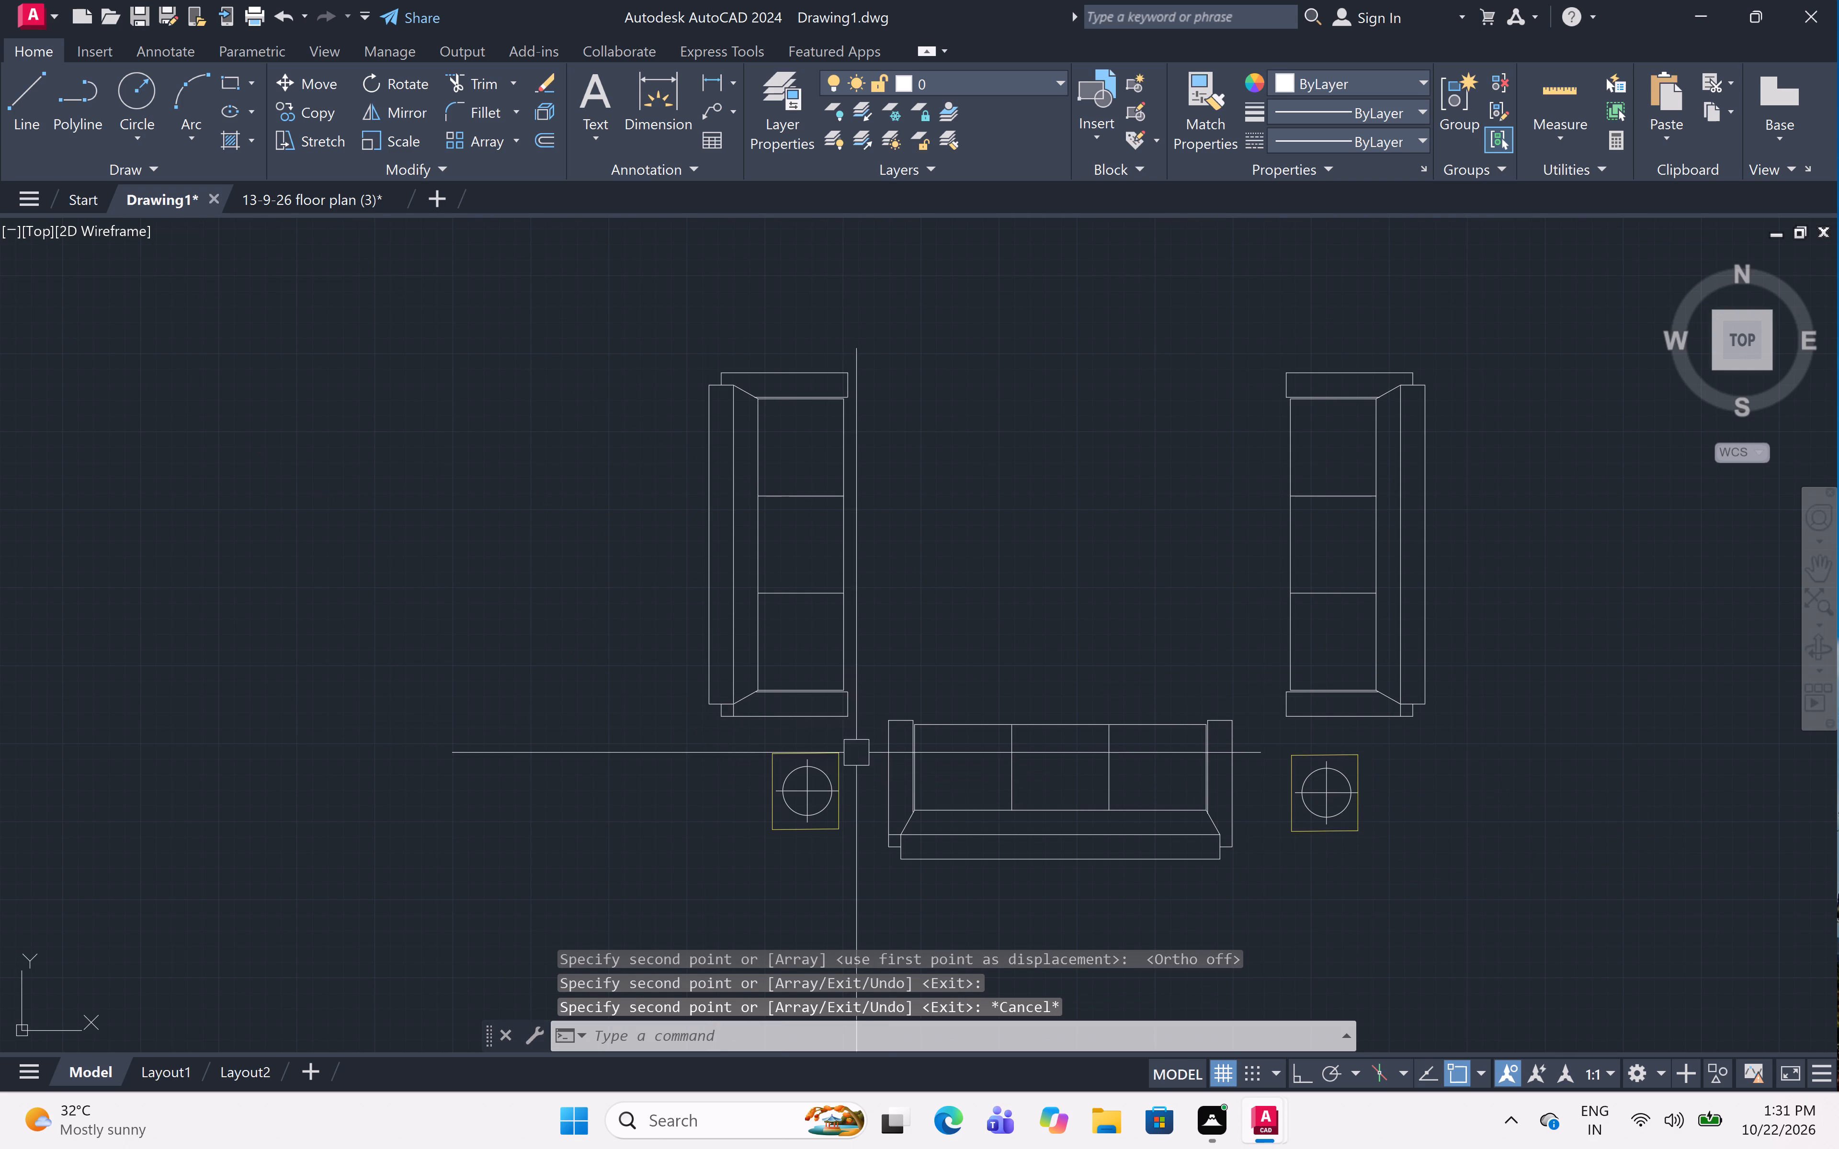
Colour the lamp circles and cross lines on both sofa side tables purple 169,83,160.
scroll(820, 769, up, 2)
click(816, 786)
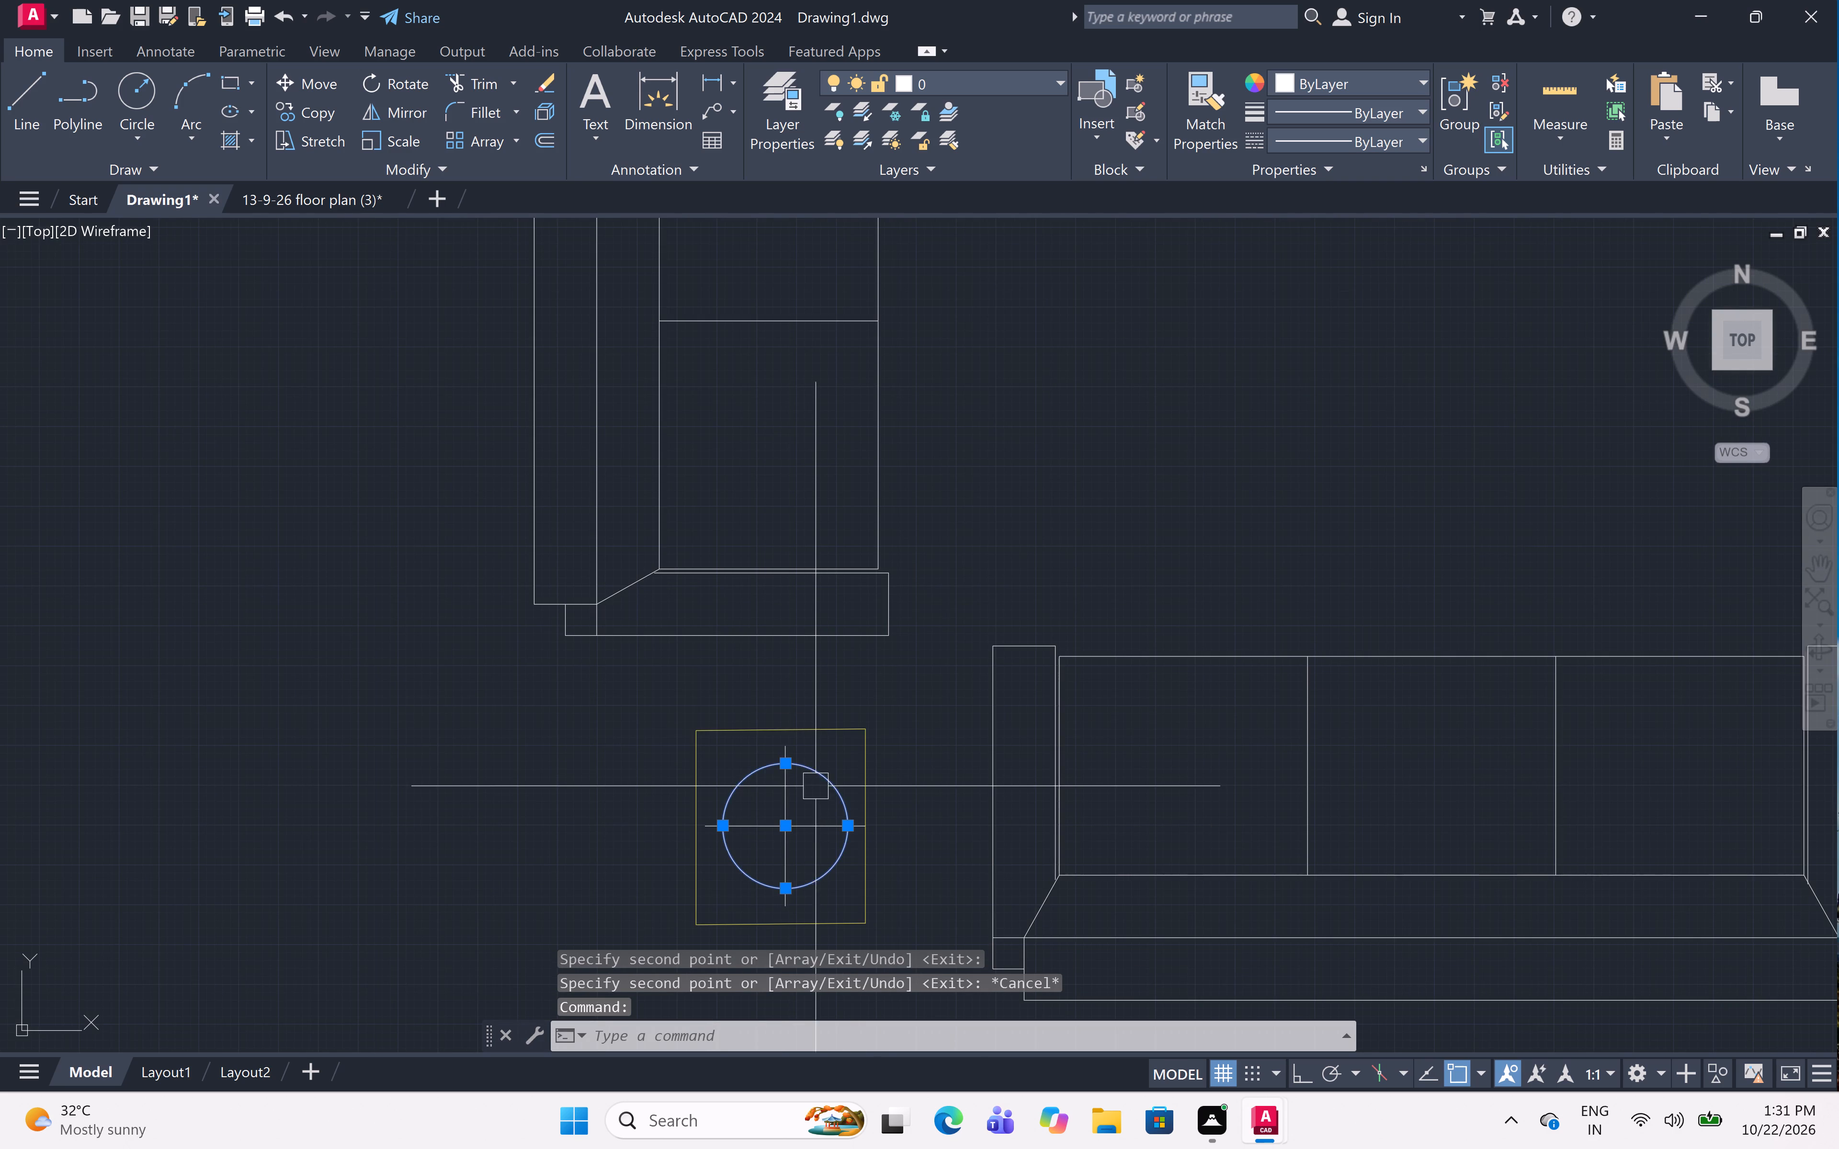
click(779, 850)
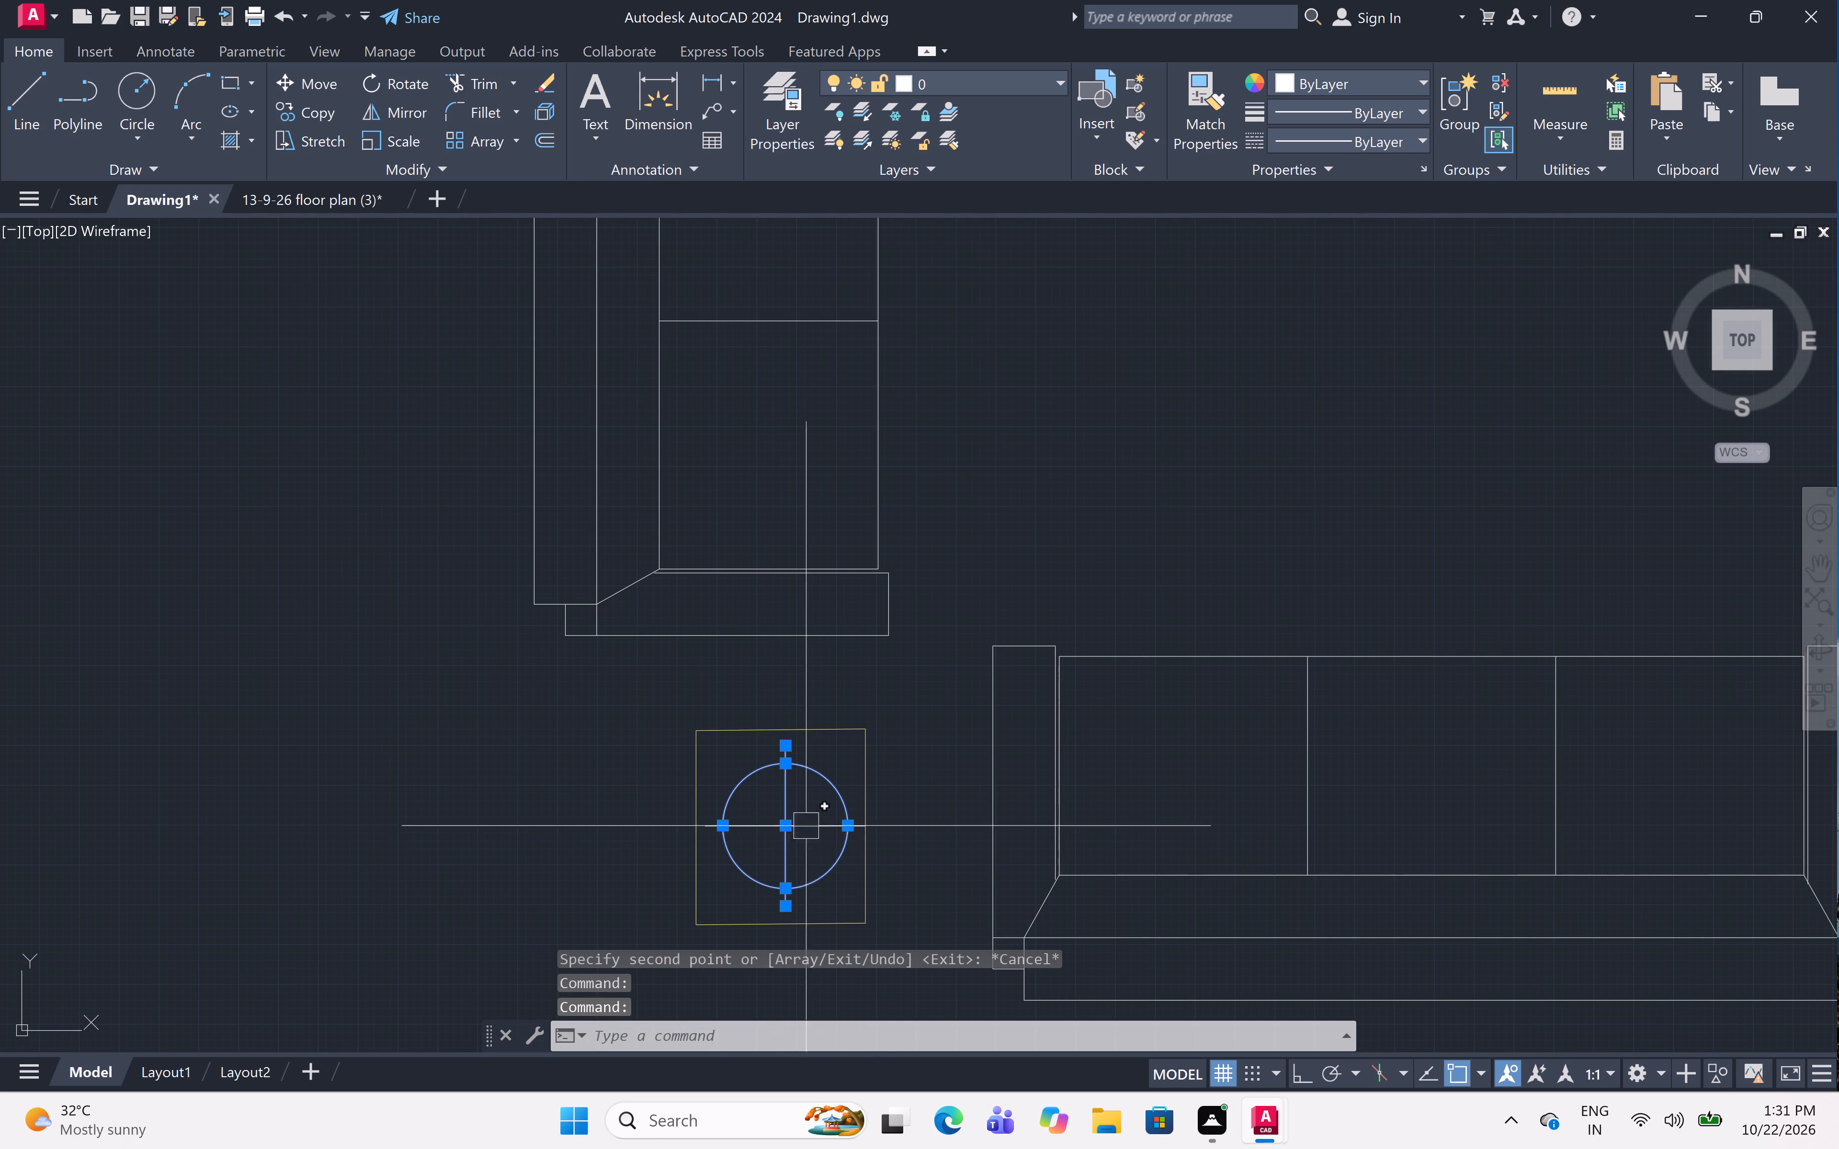
click(807, 824)
scroll(781, 835, down, 4)
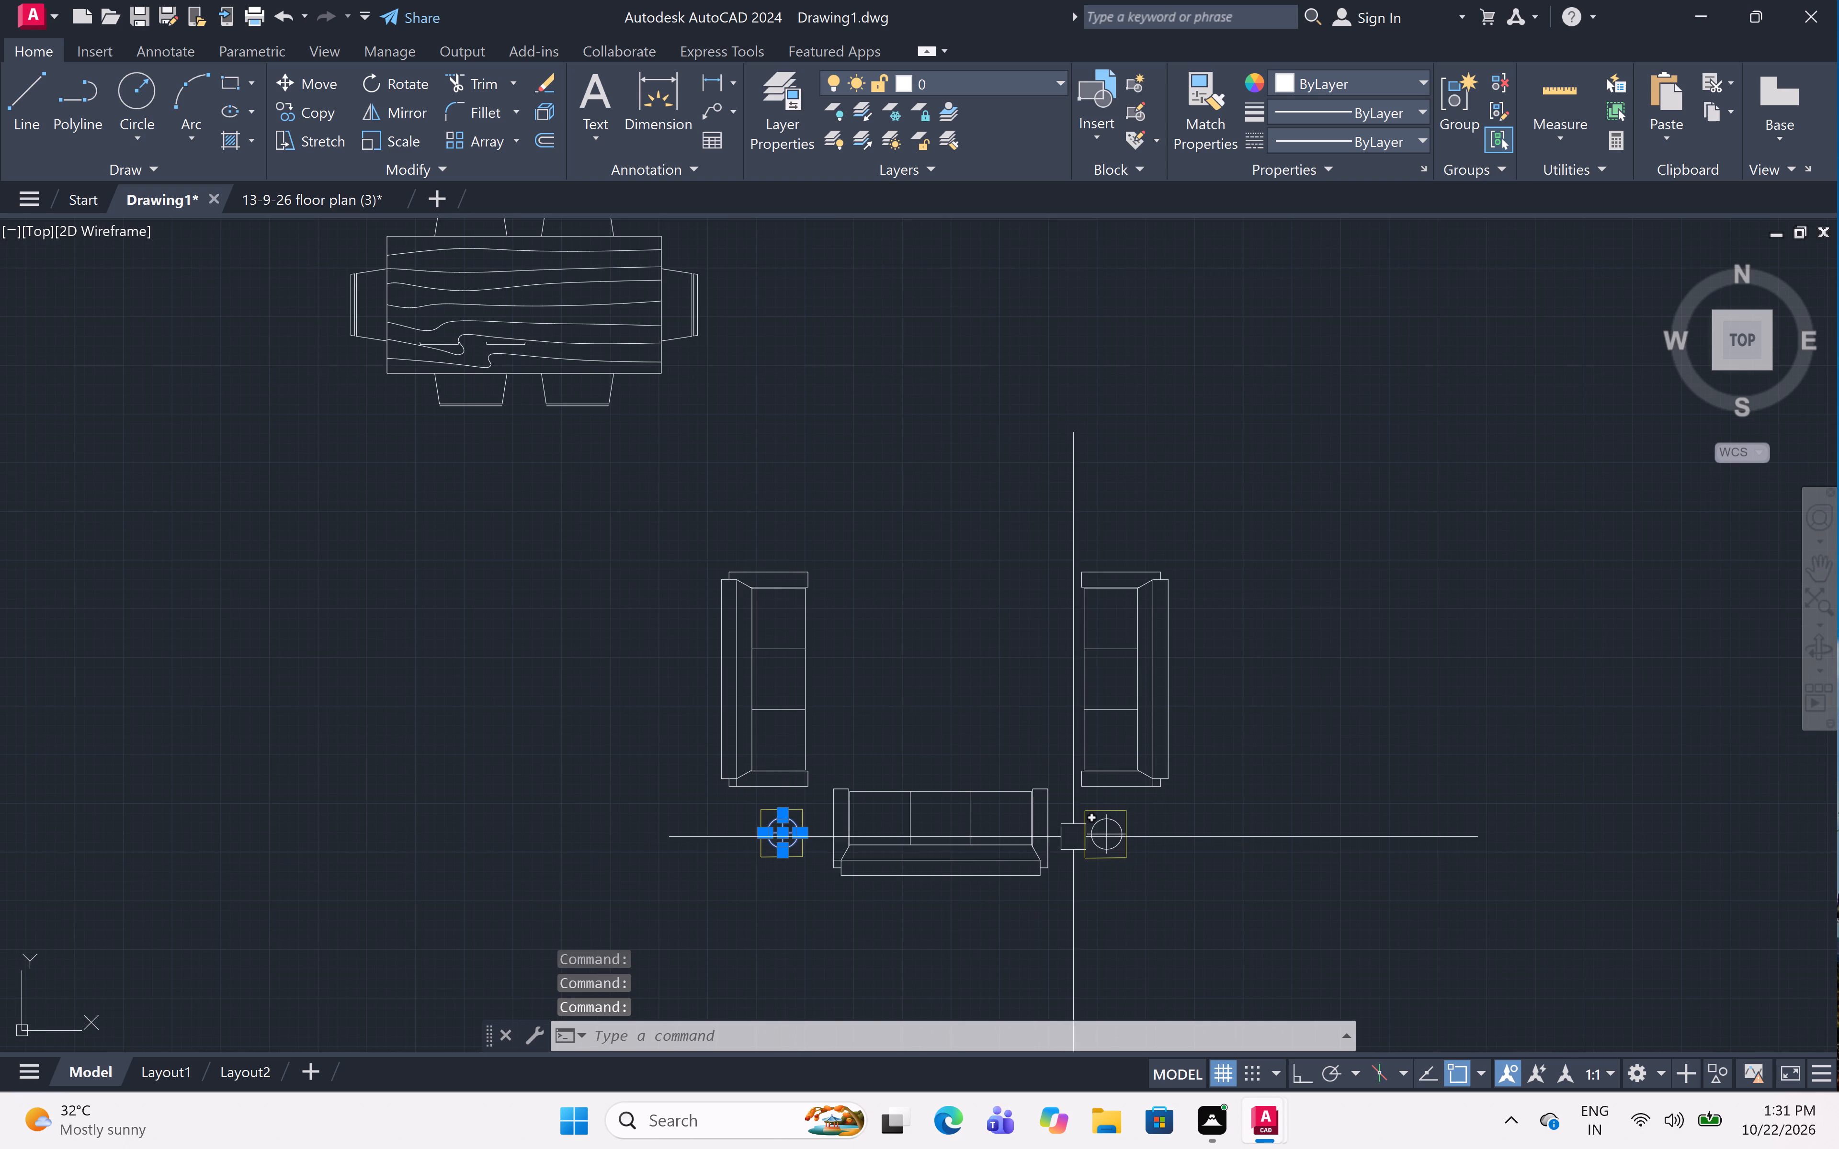
scroll(1096, 841, up, 5)
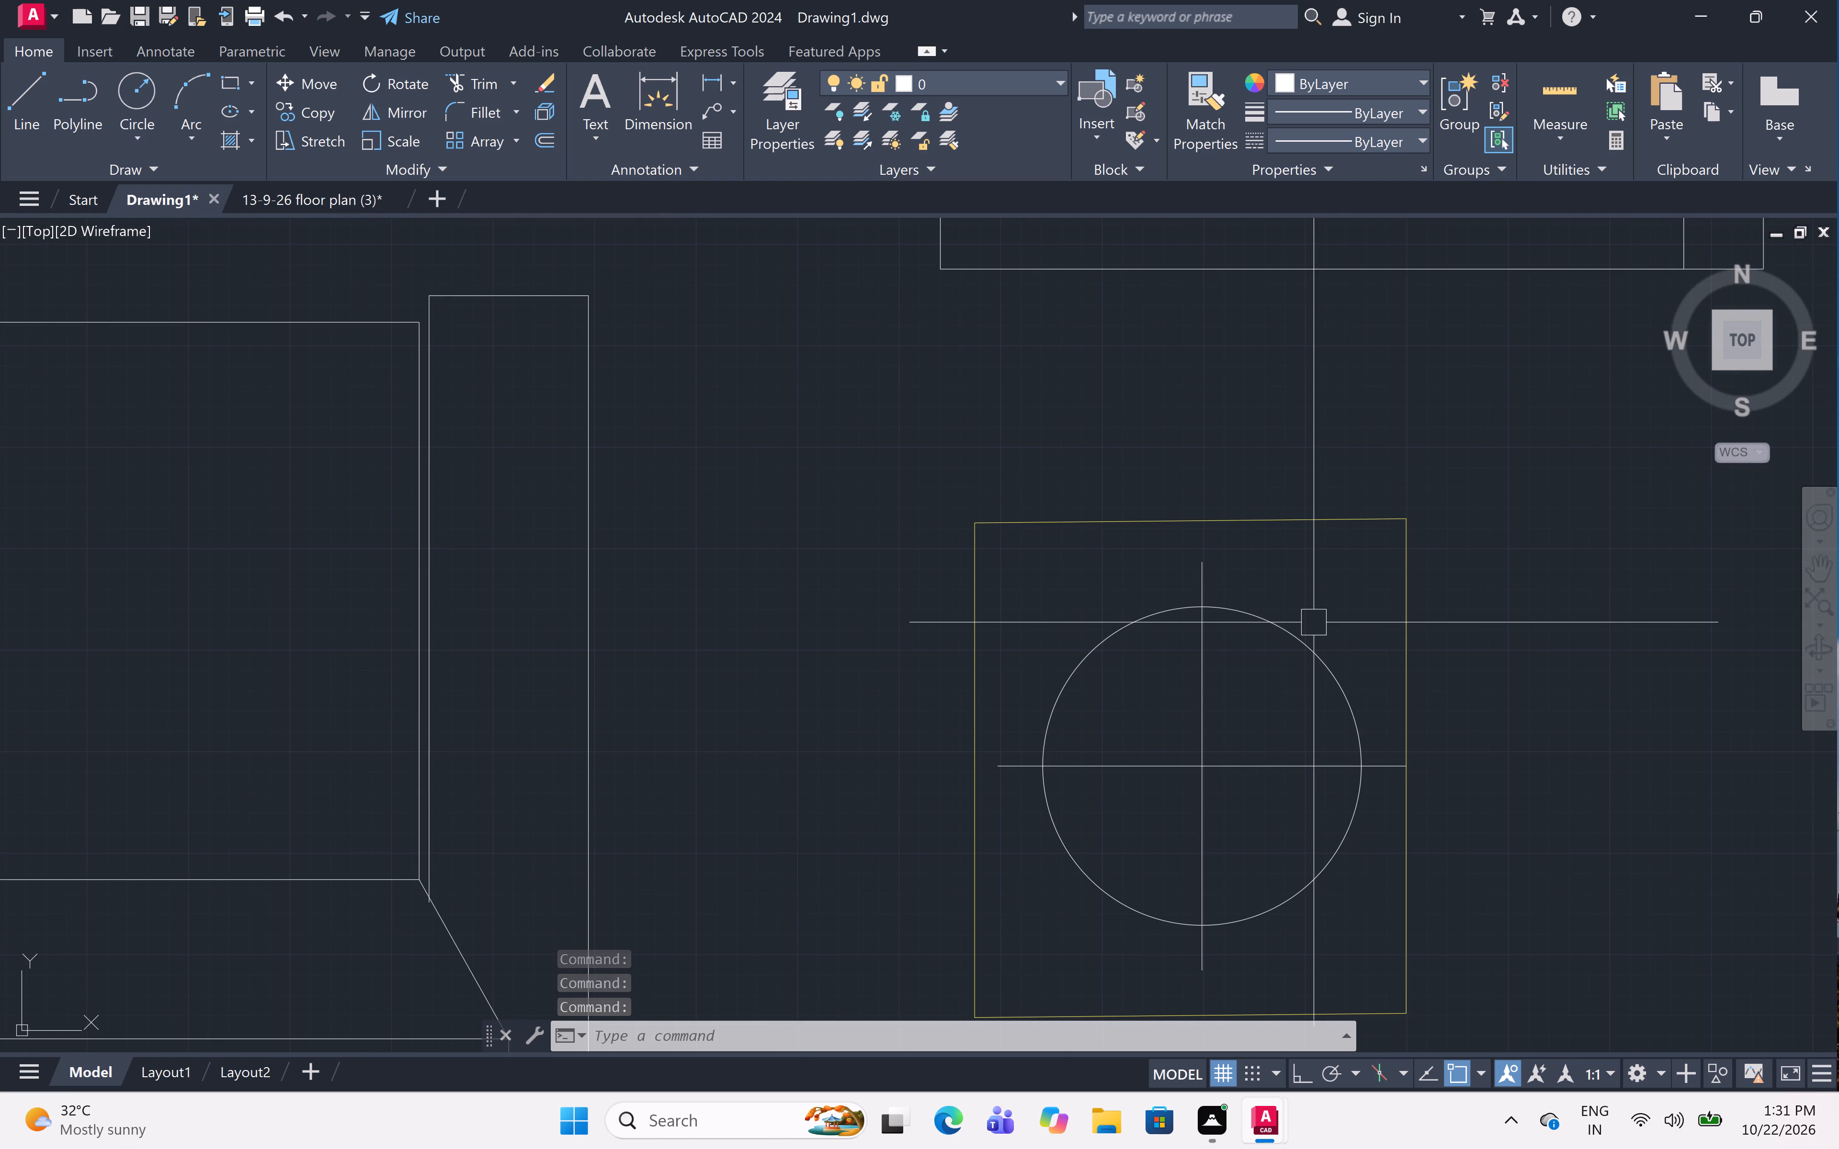
click(1316, 621)
click(1054, 915)
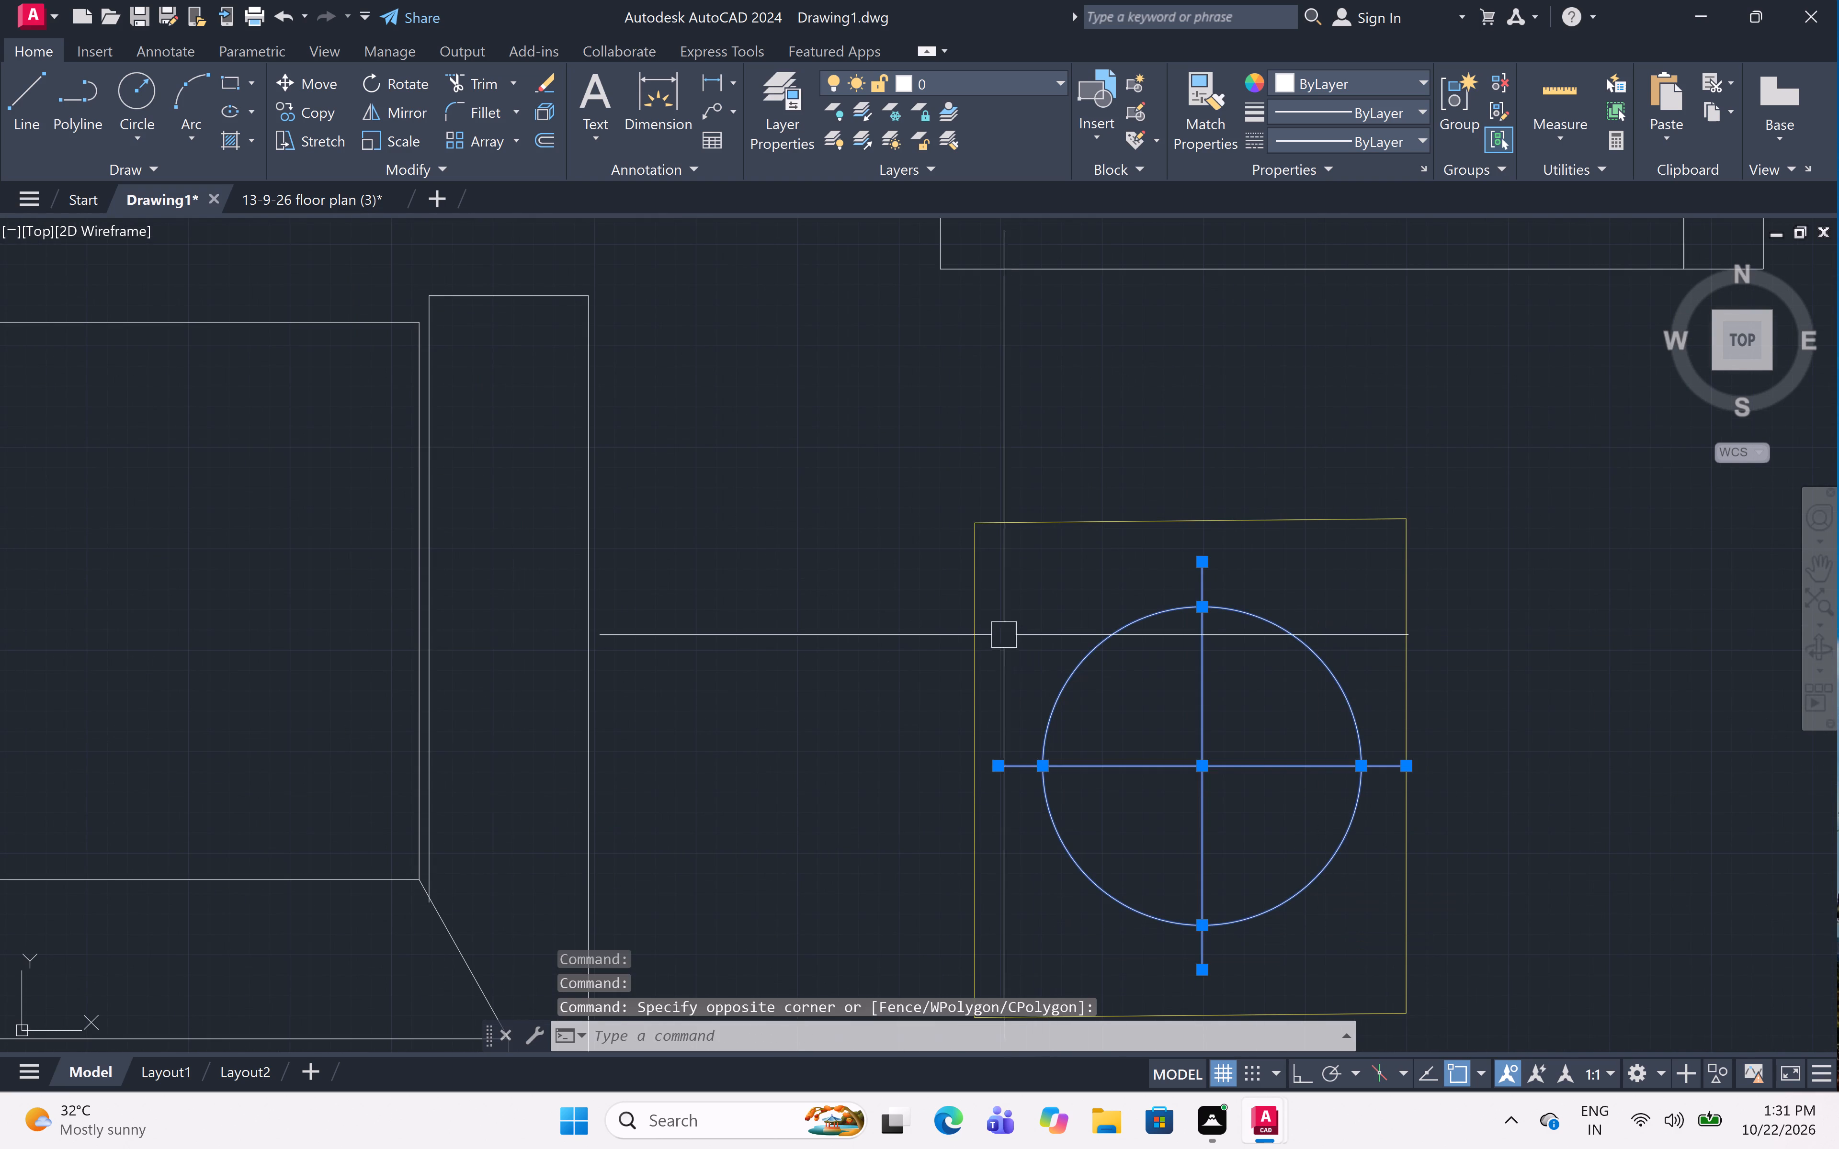
click(970, 87)
click(1385, 79)
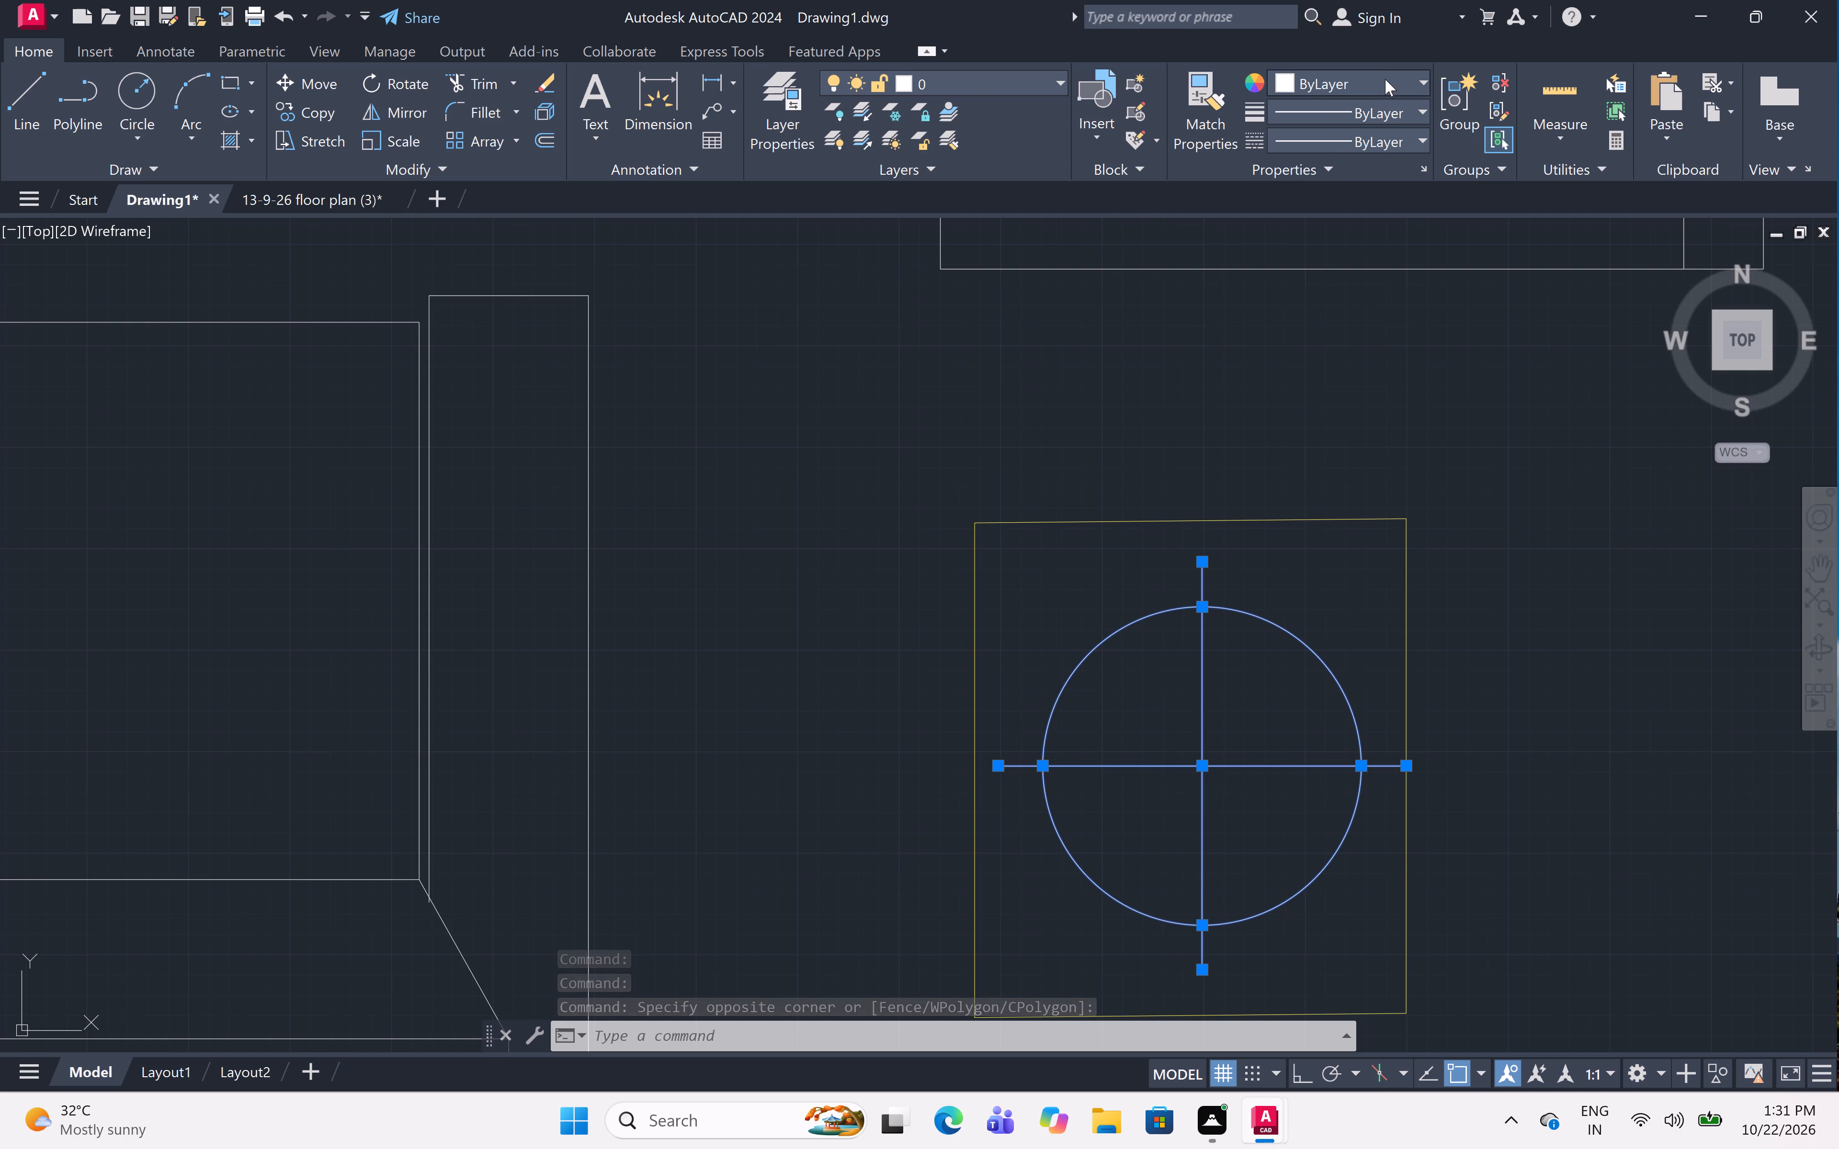
click(1384, 89)
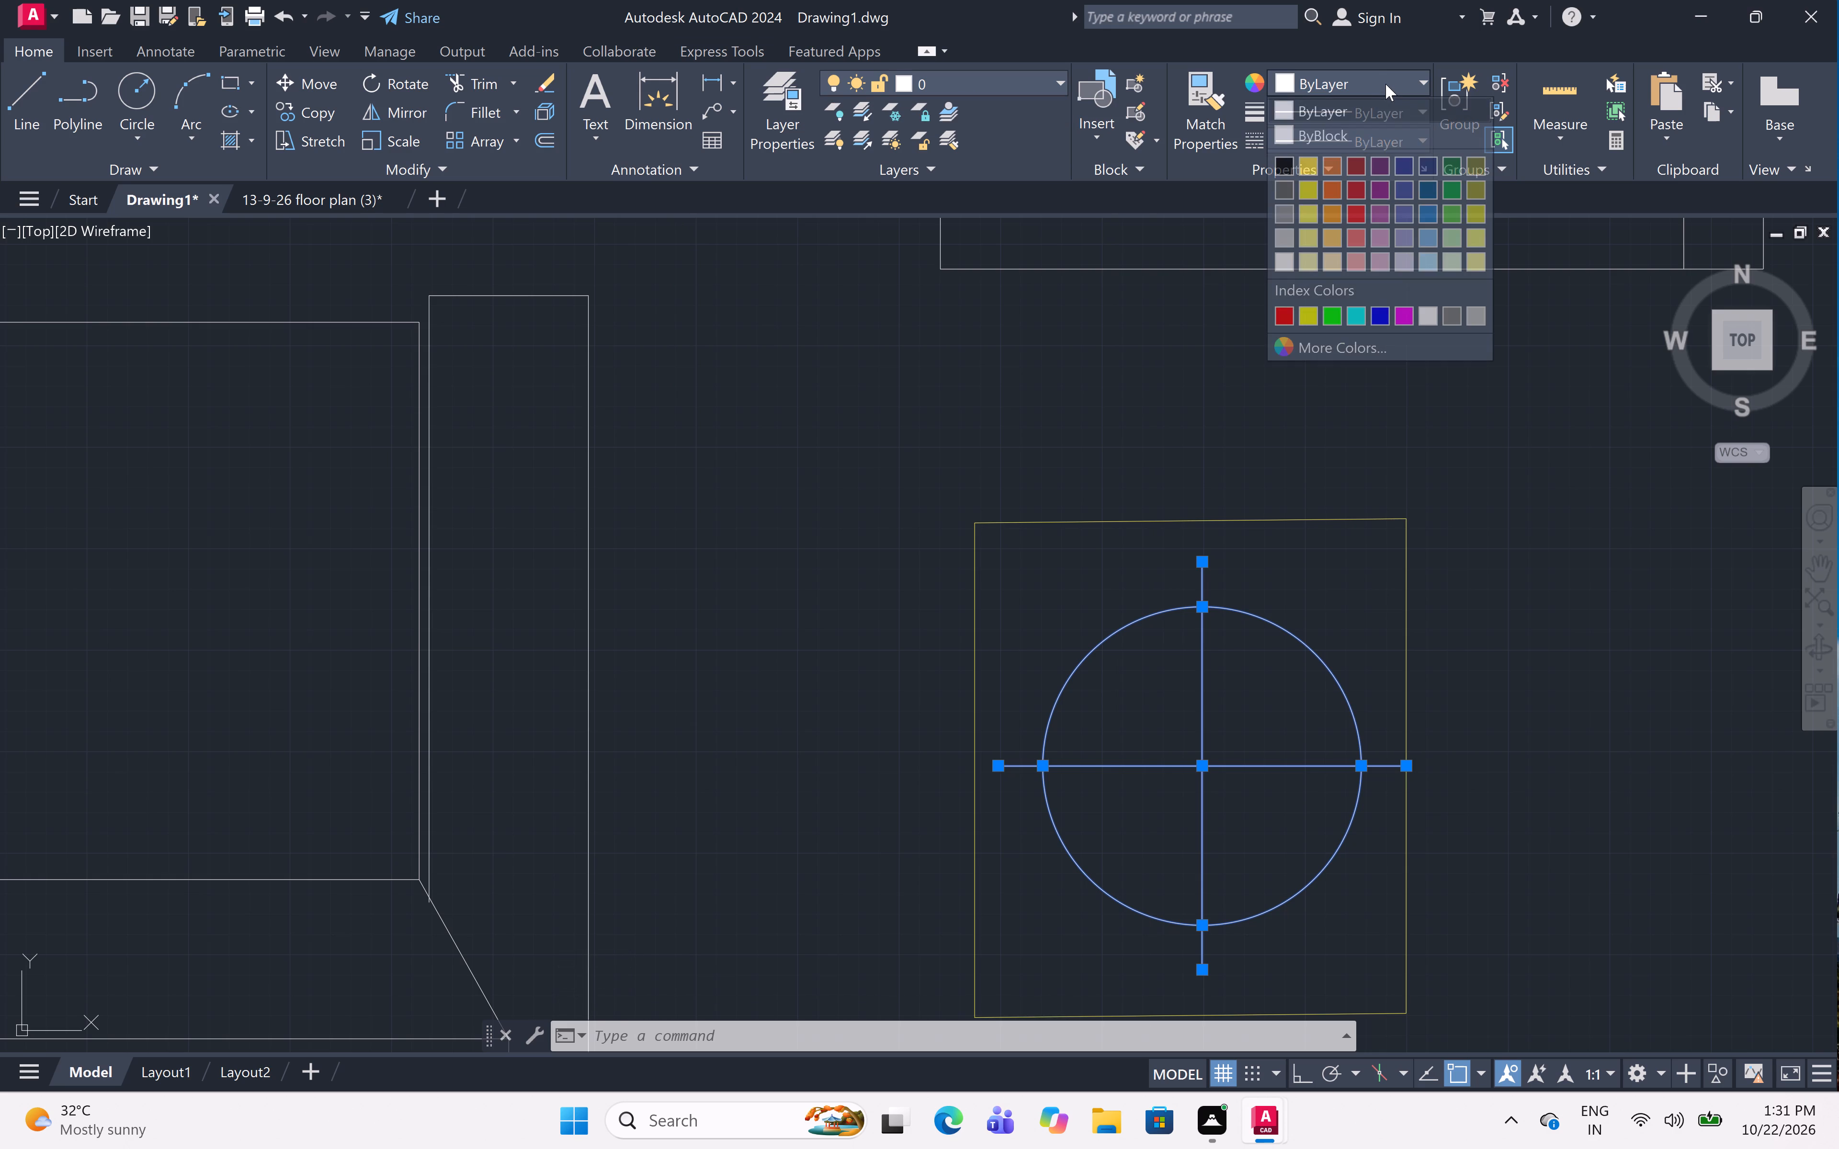
click(1376, 215)
scroll(1430, 411, down, 3)
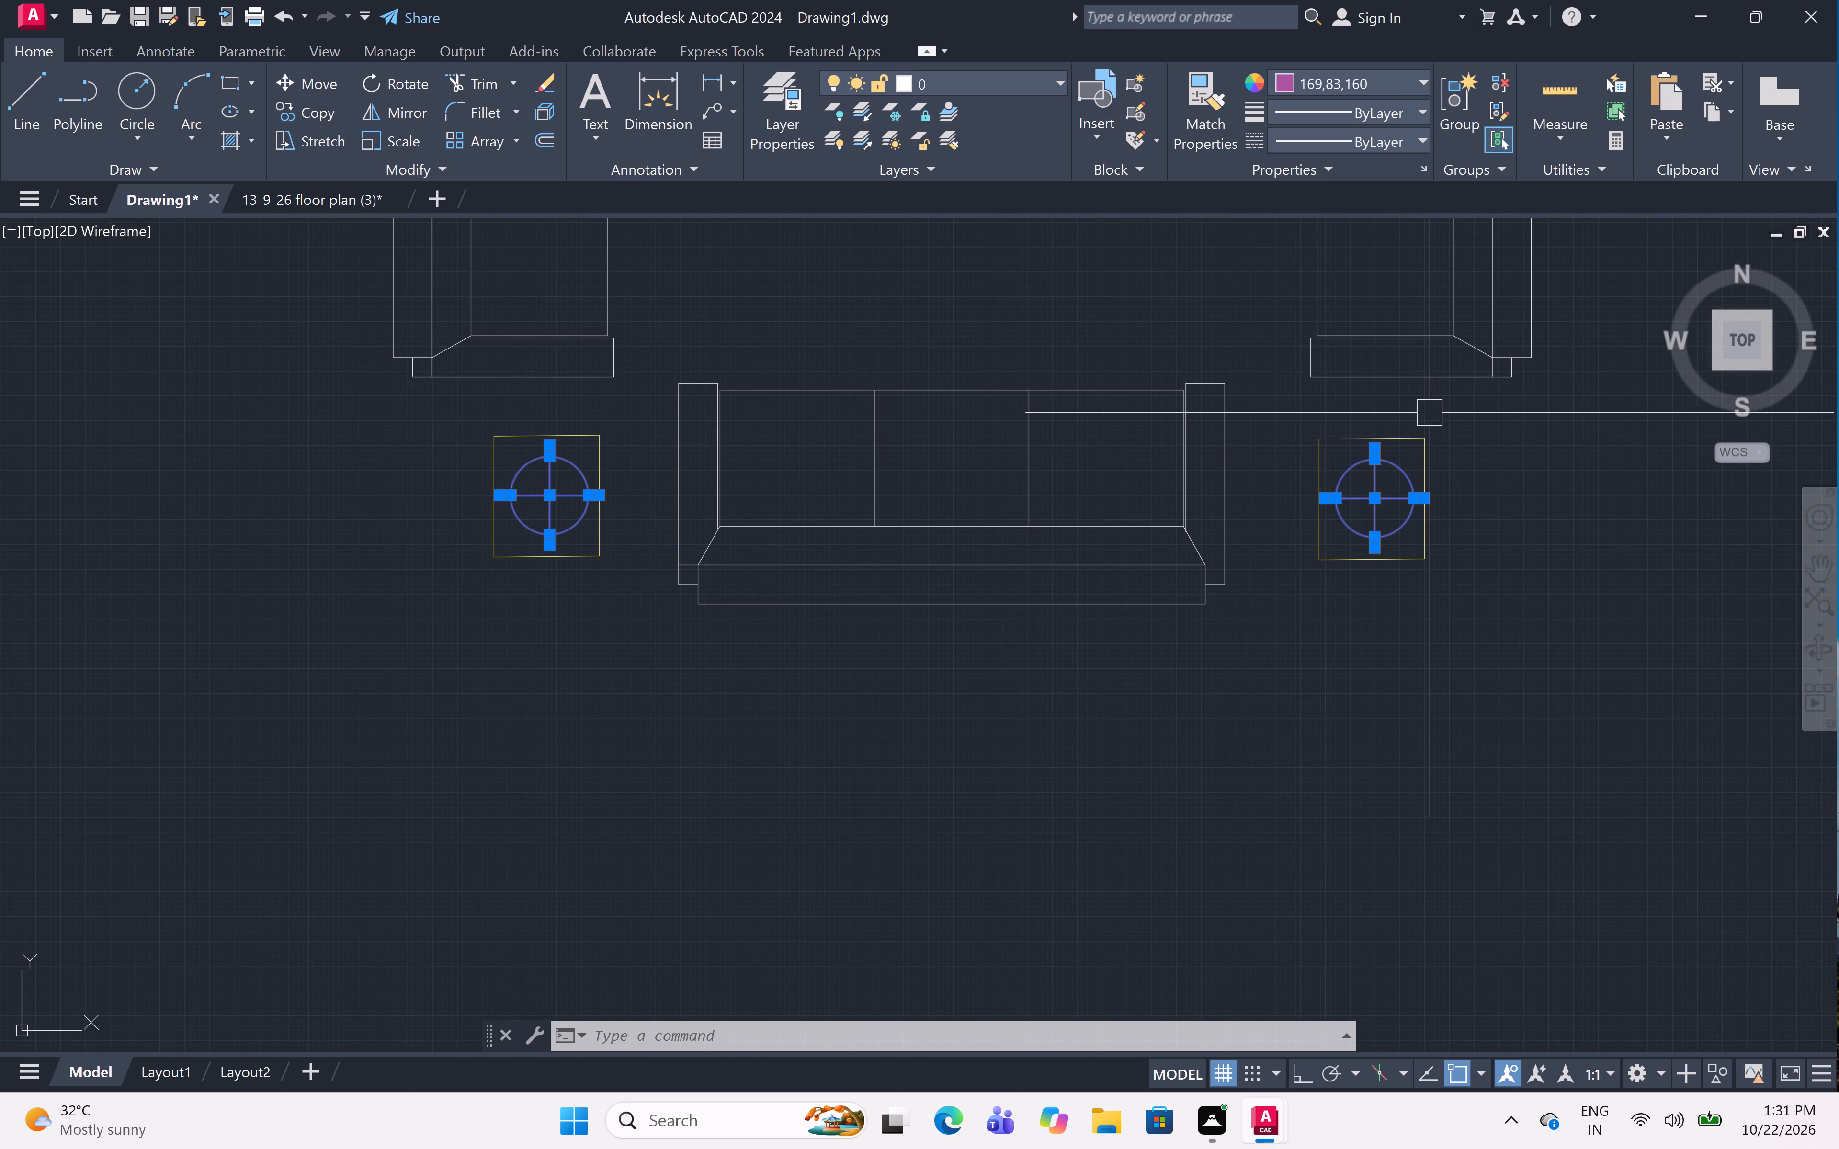
key(Escape)
scroll(555, 461, up, 2)
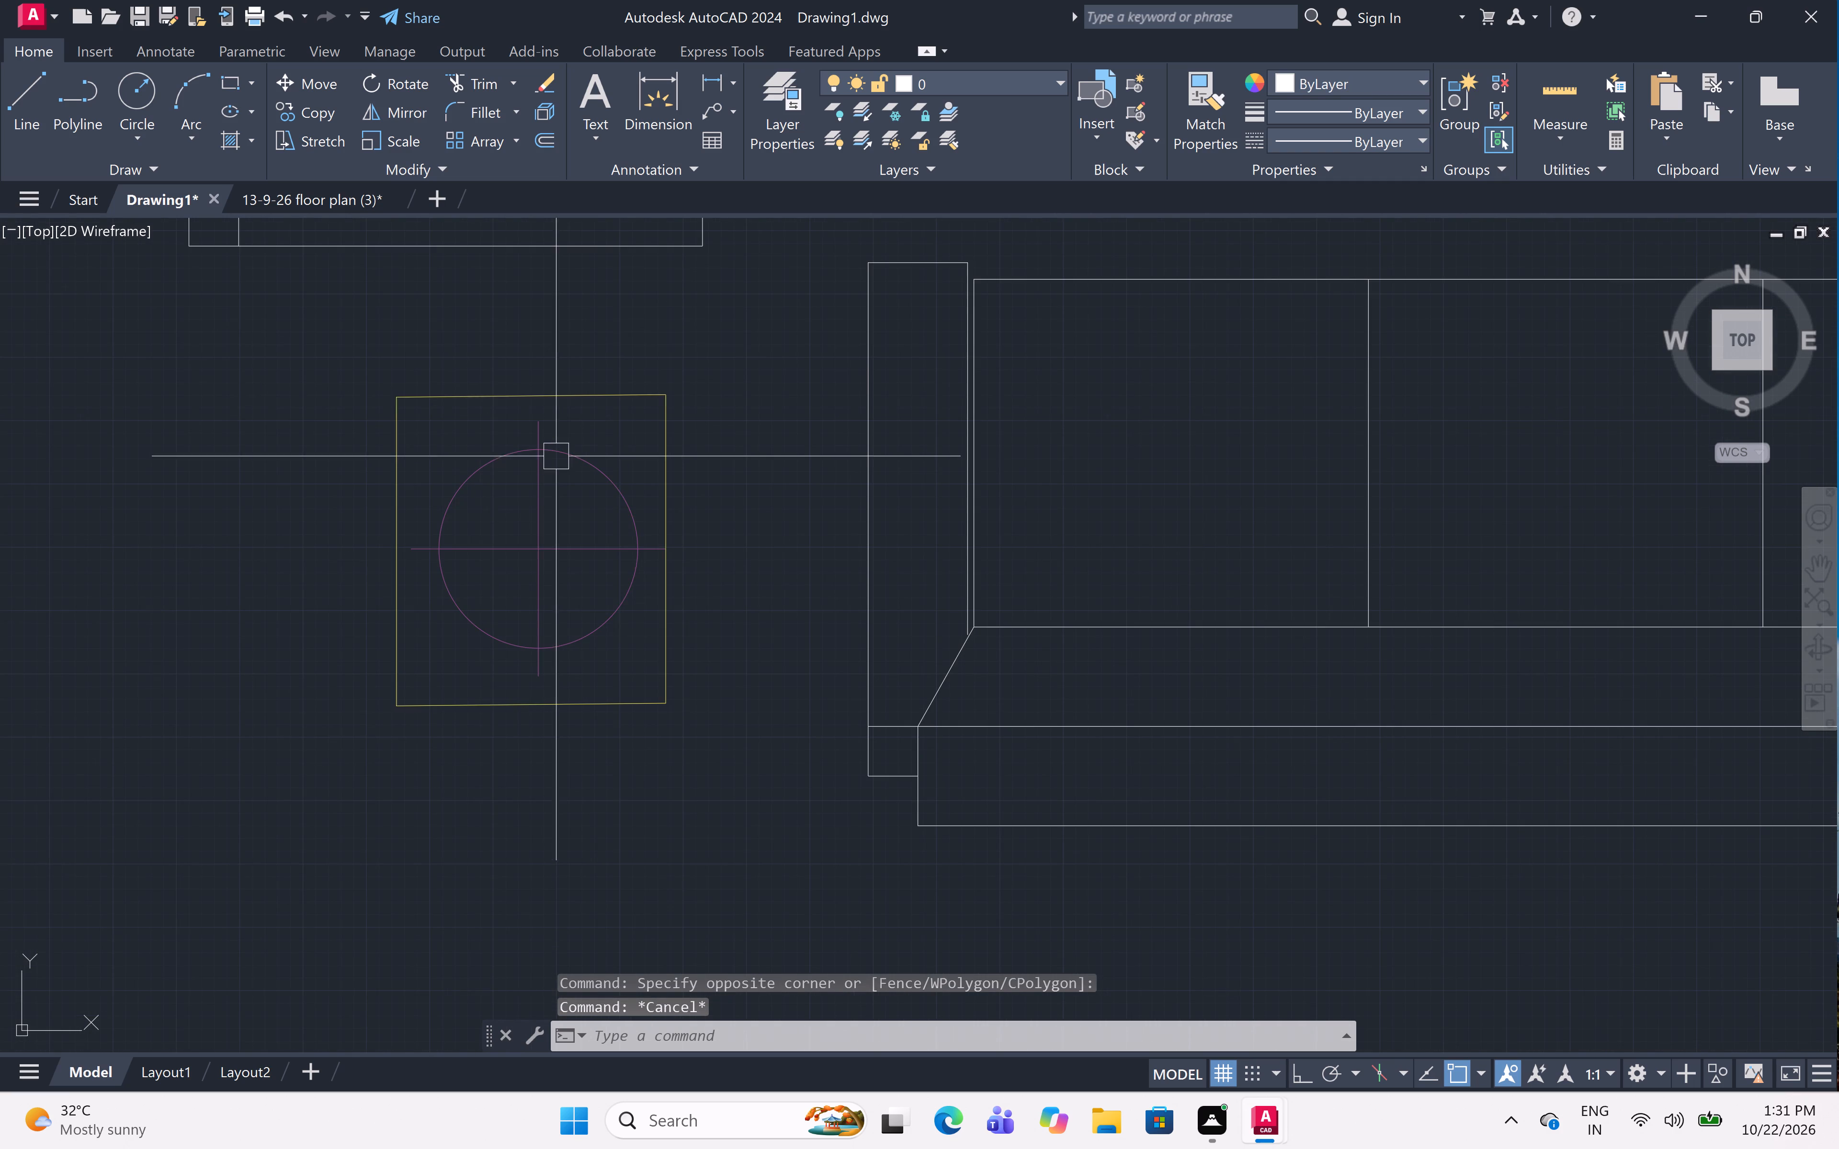
Colour the outlines of both sofa side tables purple 169,83,160.
click(725, 357)
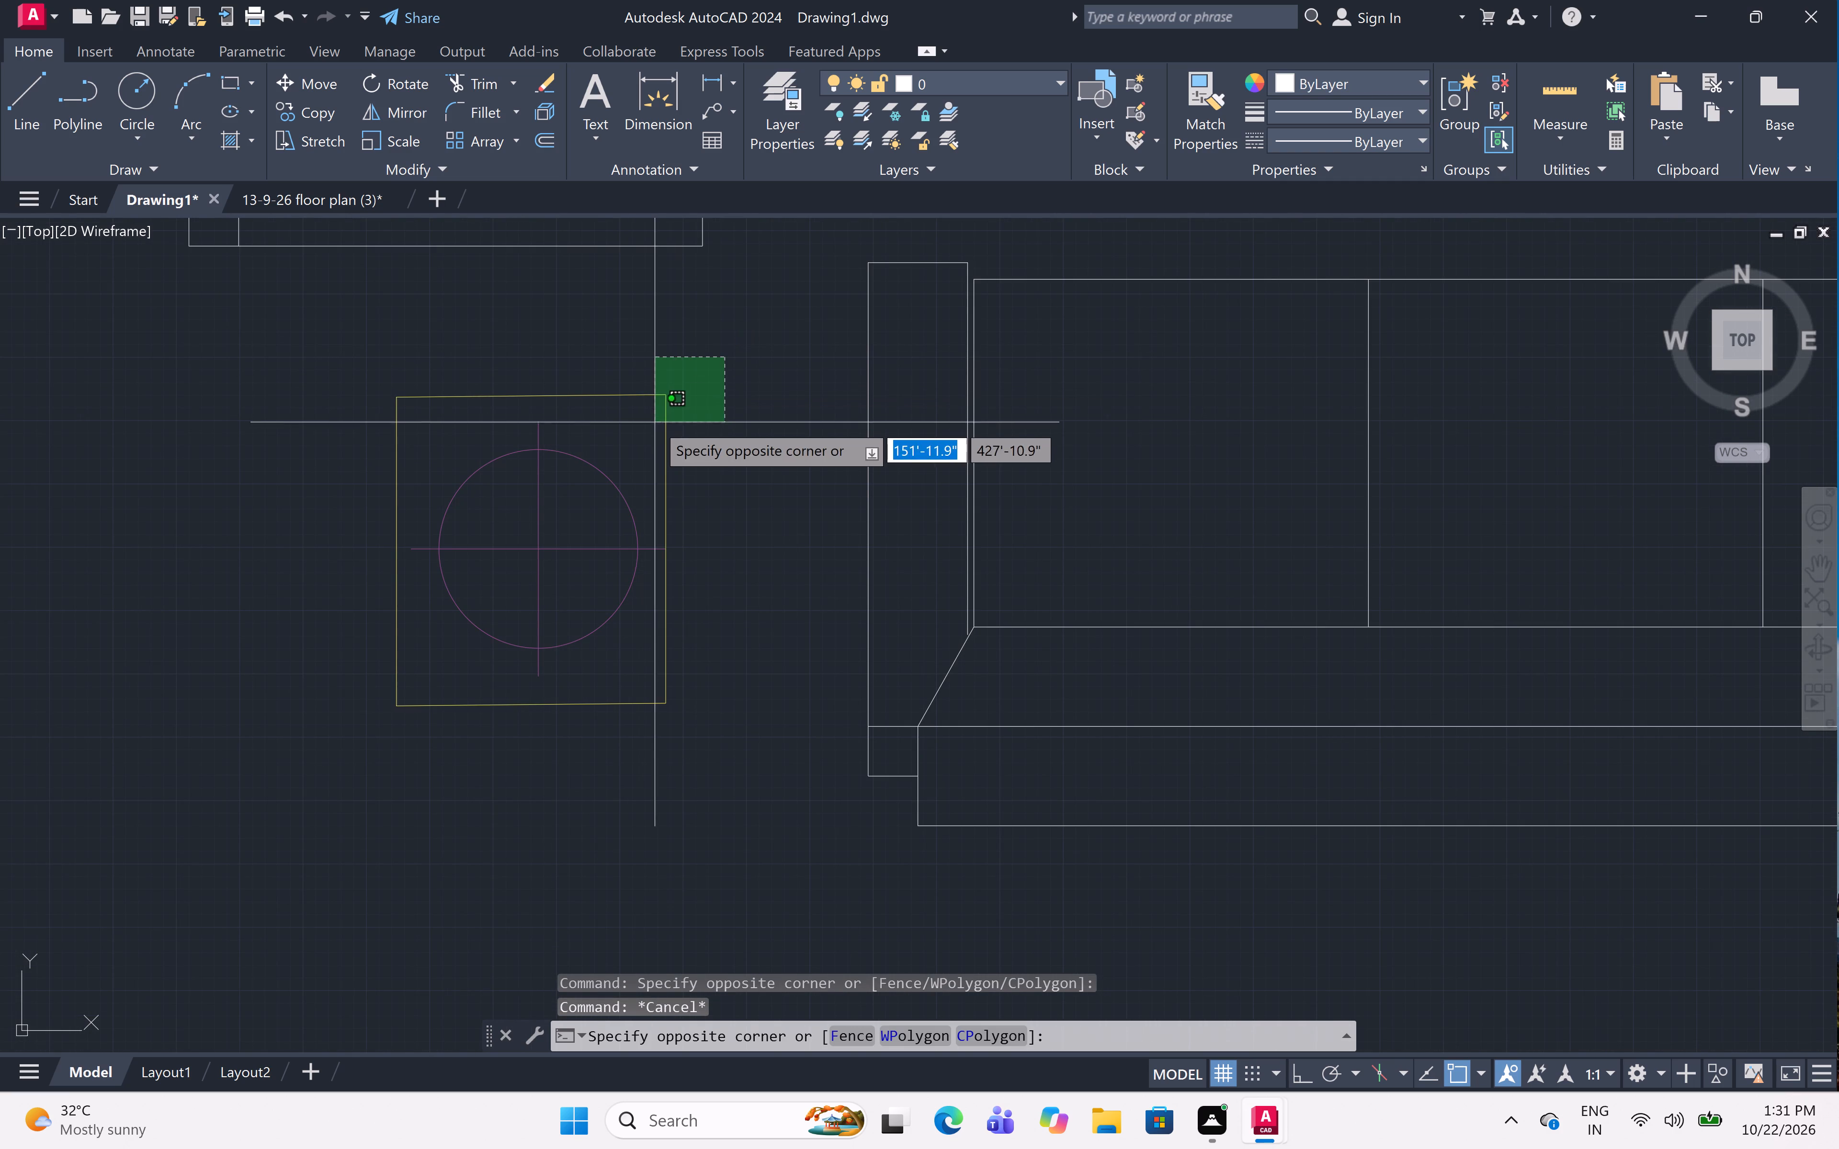
click(642, 449)
scroll(606, 421, down, 4)
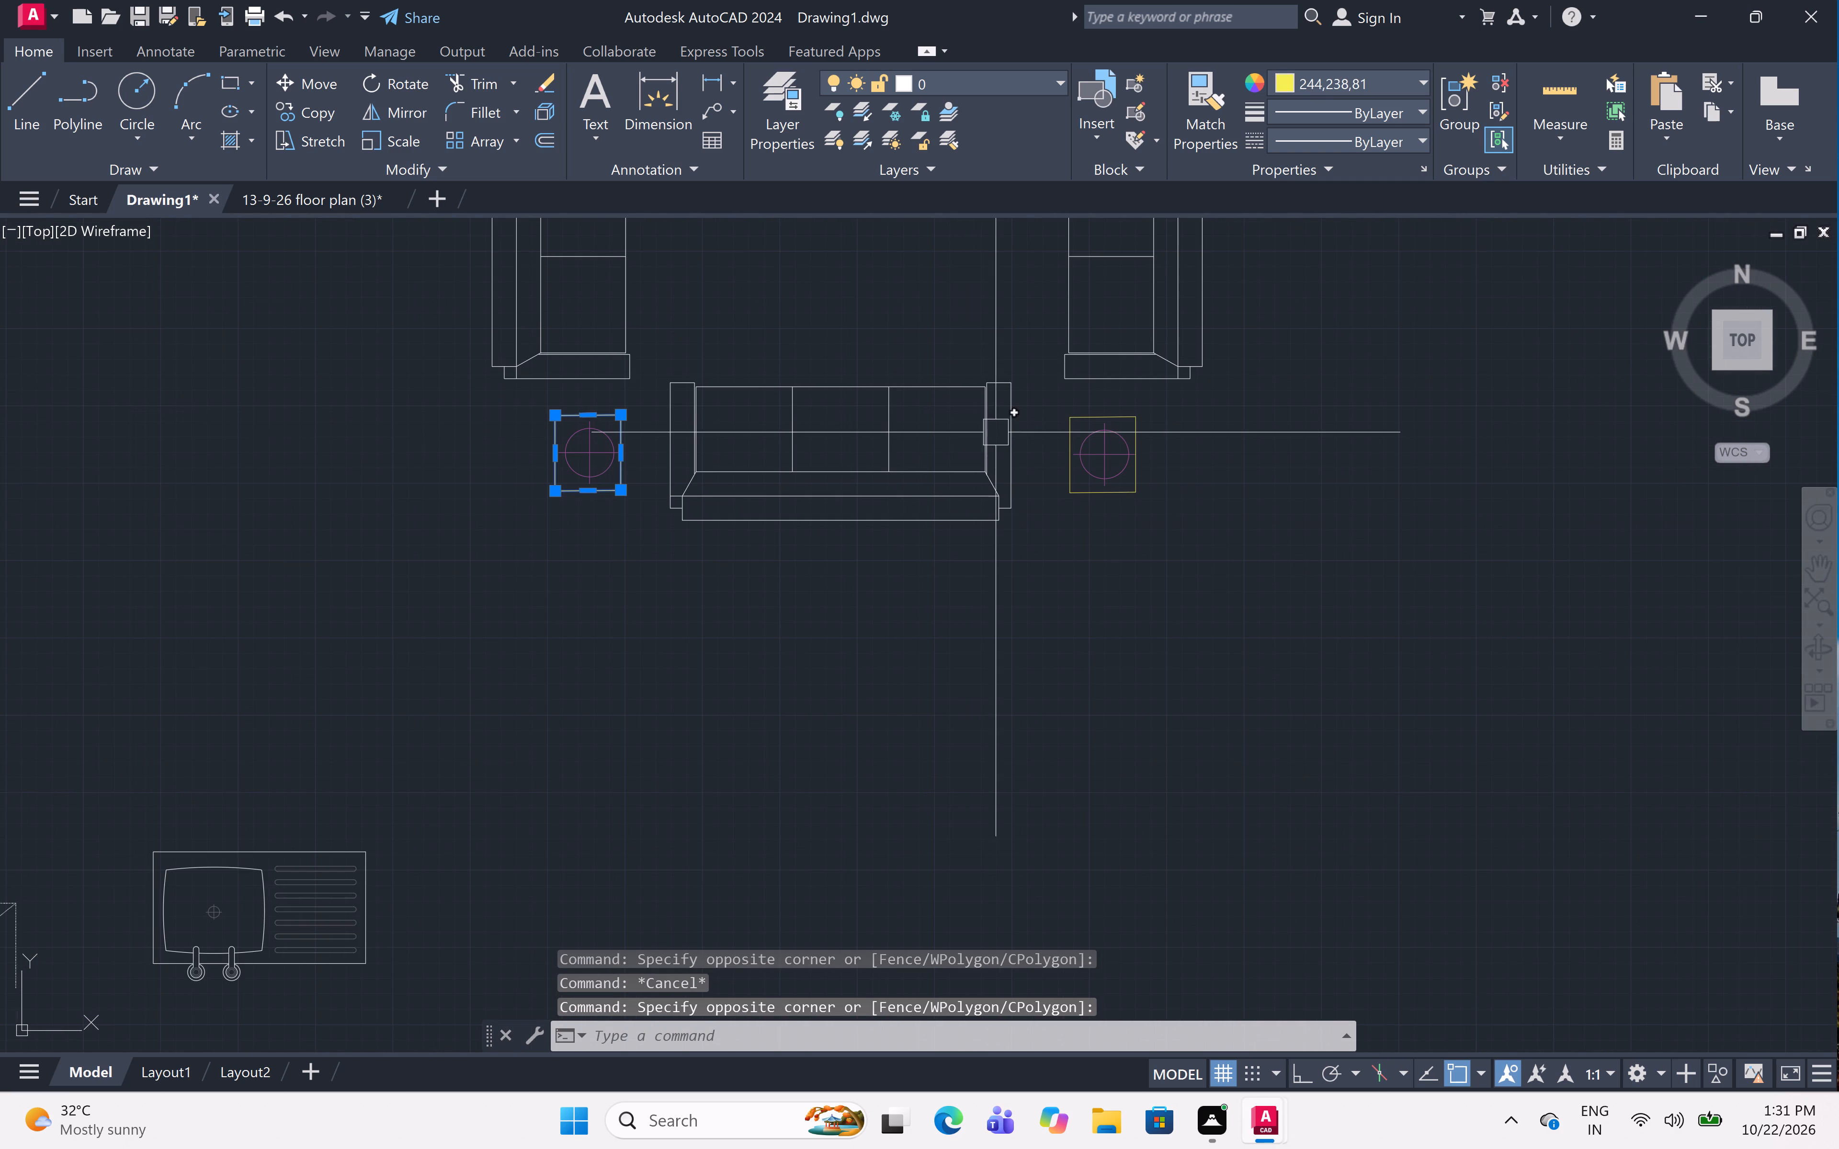
scroll(1149, 419, up, 4)
click(1111, 353)
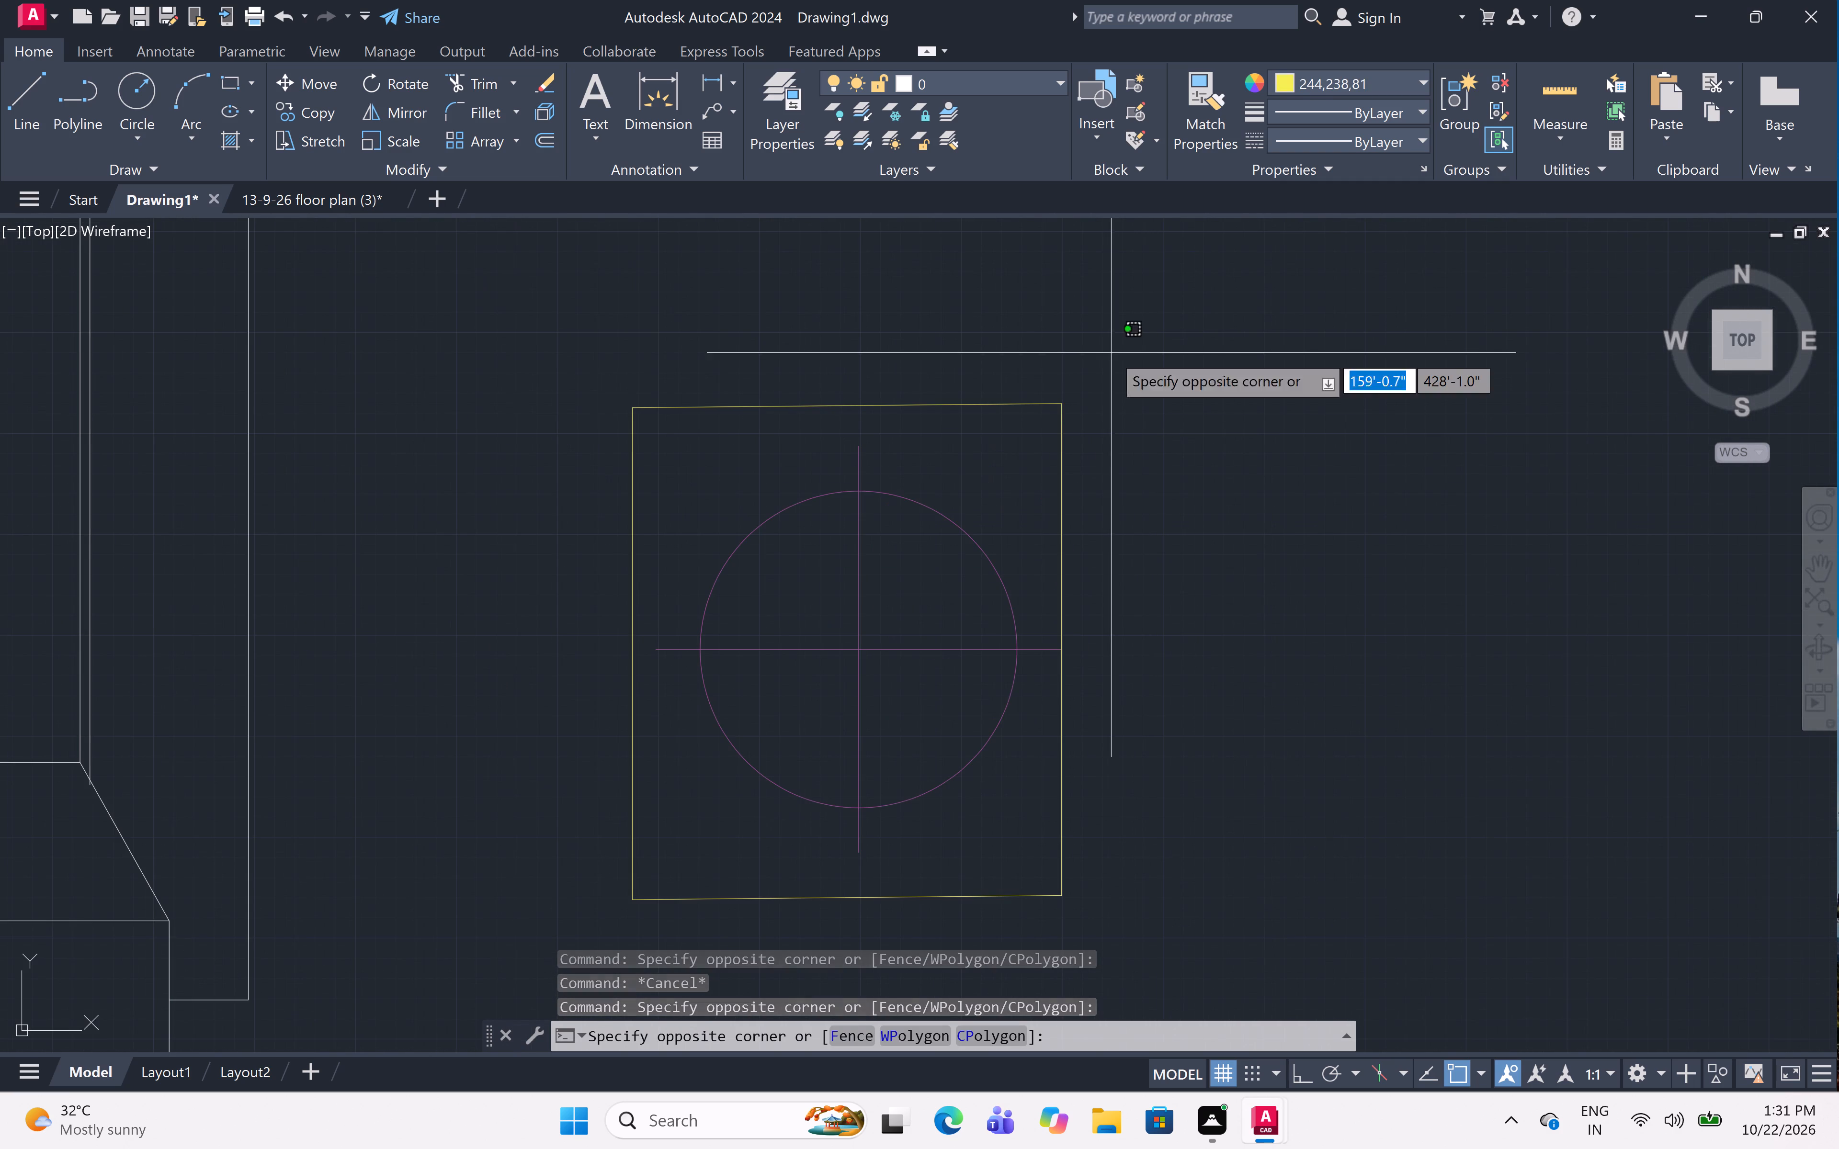
click(1013, 486)
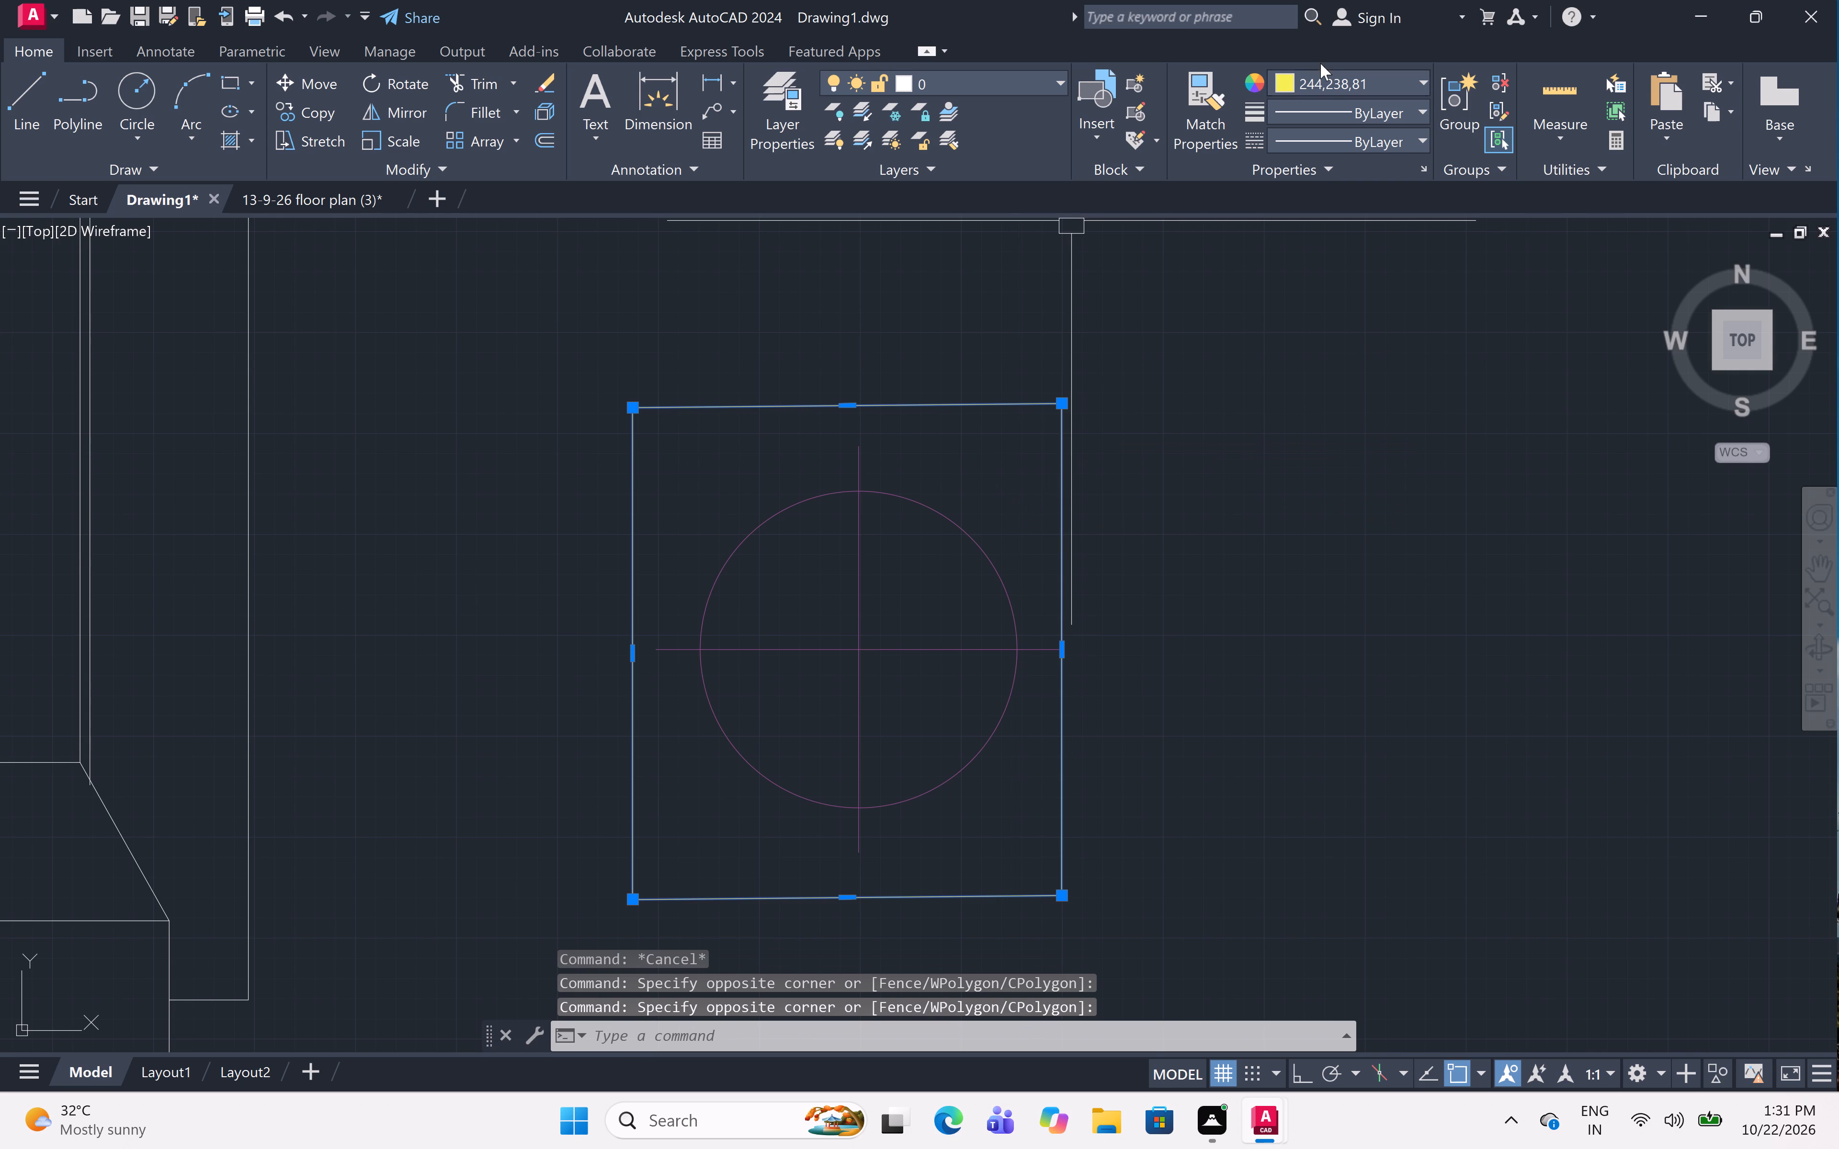
click(1357, 85)
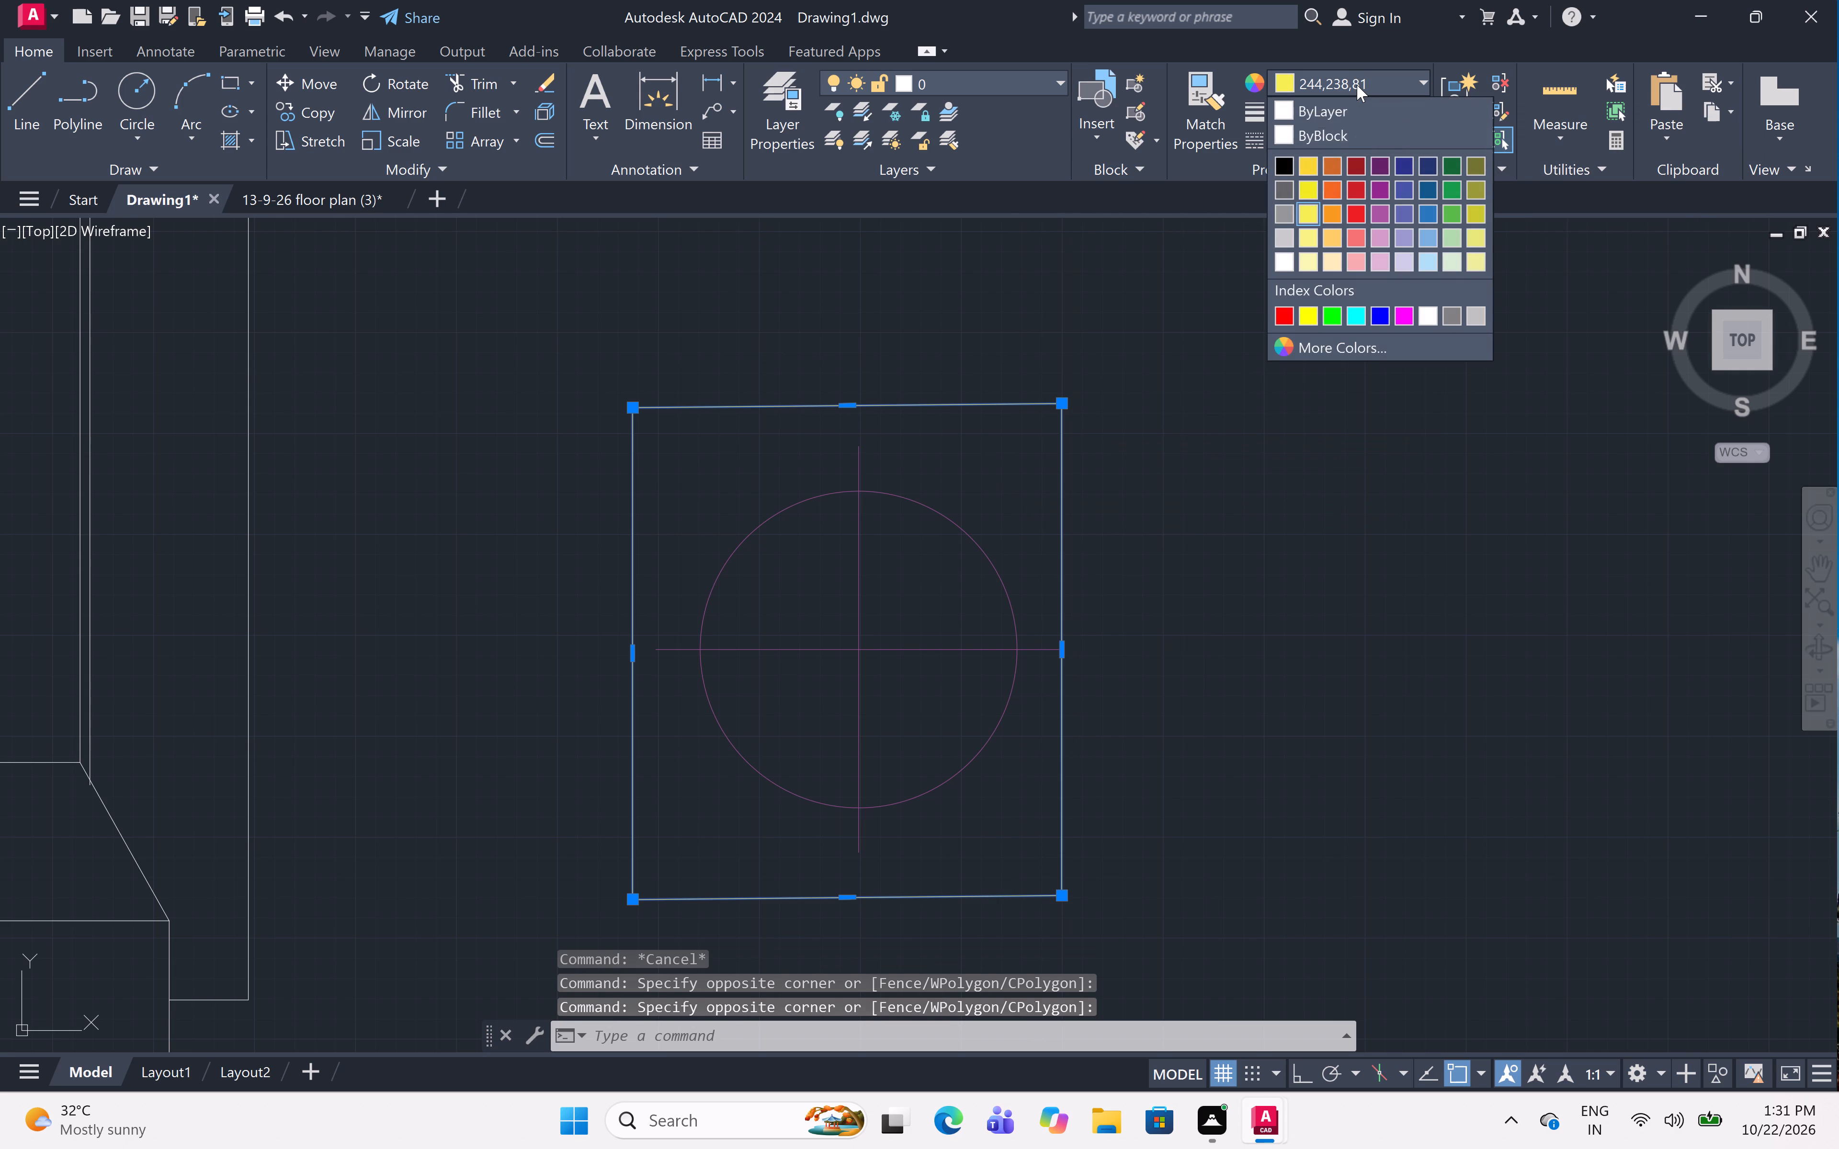
click(1376, 214)
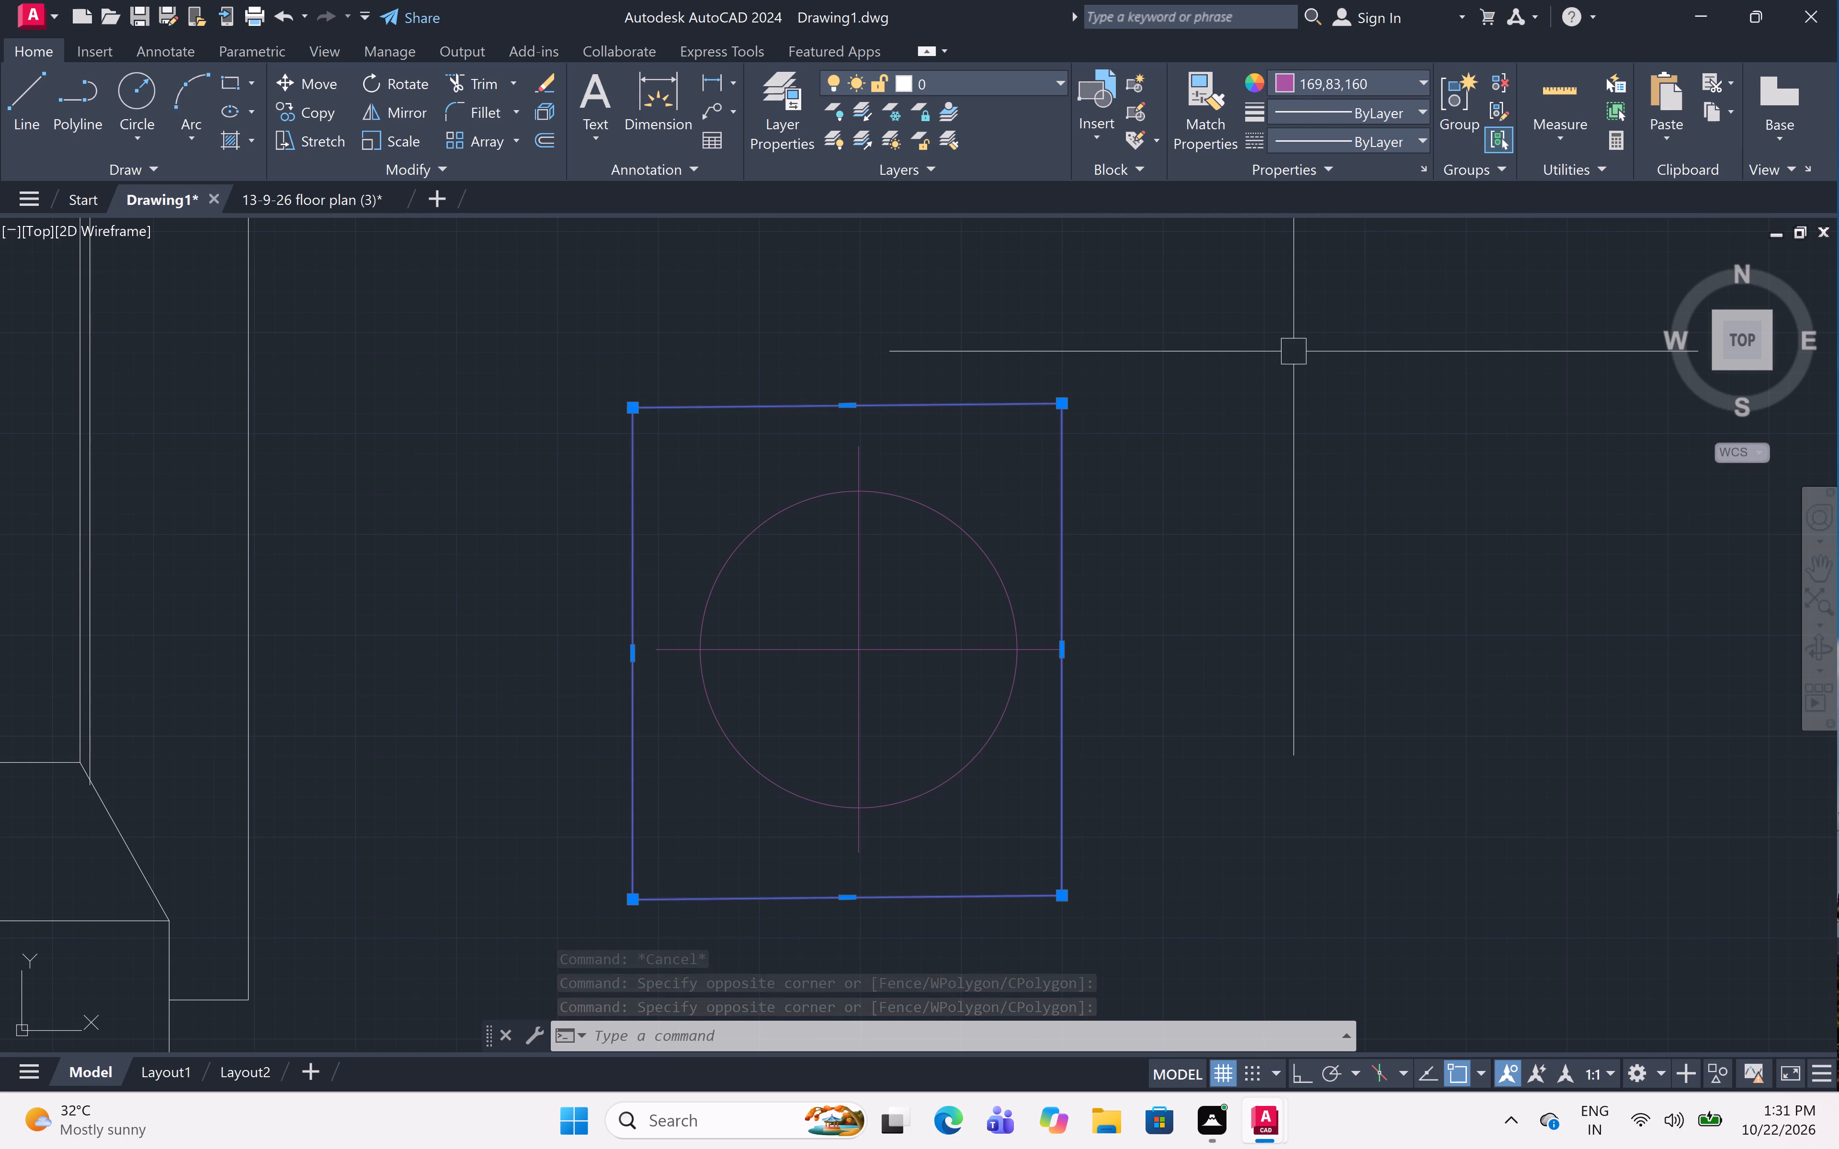
key(Escape)
Colour the horizontal sofa and both vertical sofas yellow.
scroll(1265, 391, down, 5)
middle_drag(1289, 405, 1298, 554)
scroll(1185, 511, up, 3)
drag(1185, 478, 1185, 489)
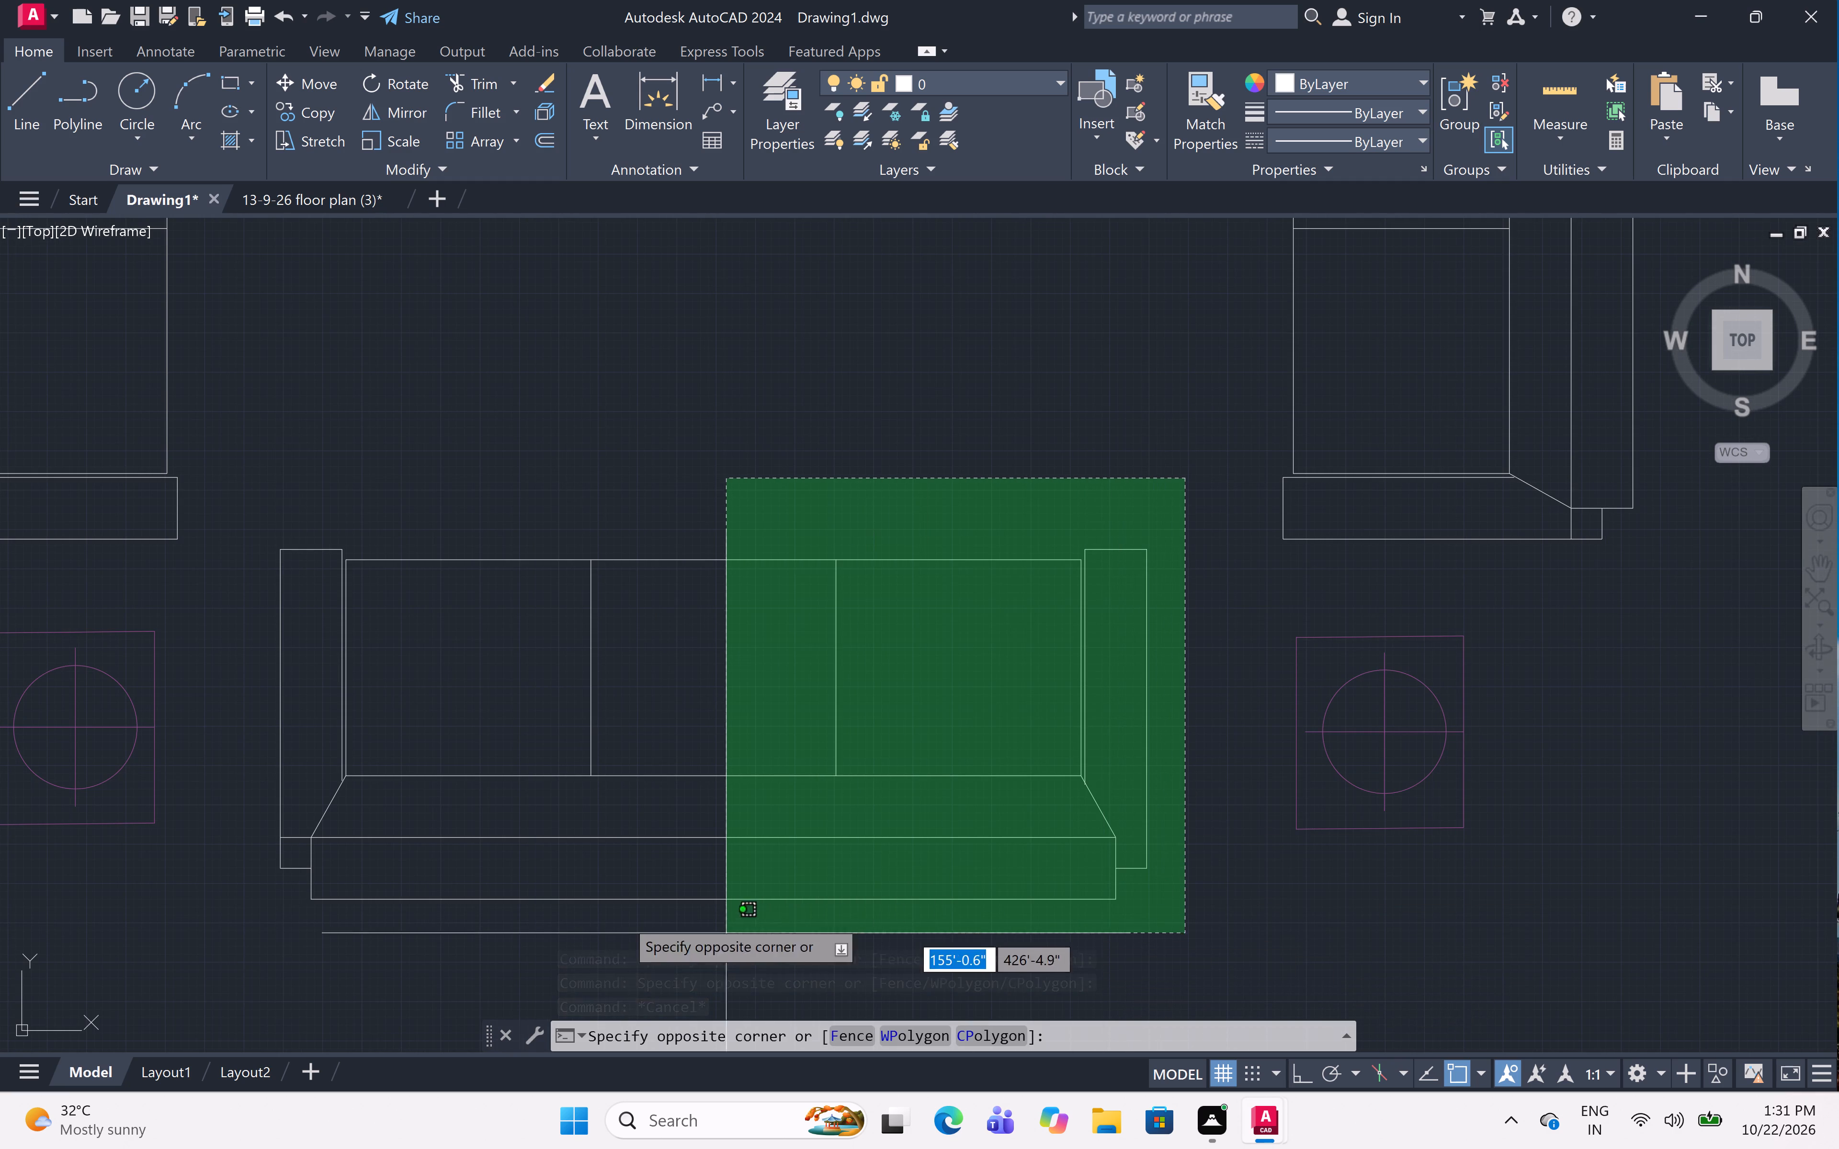
click(247, 907)
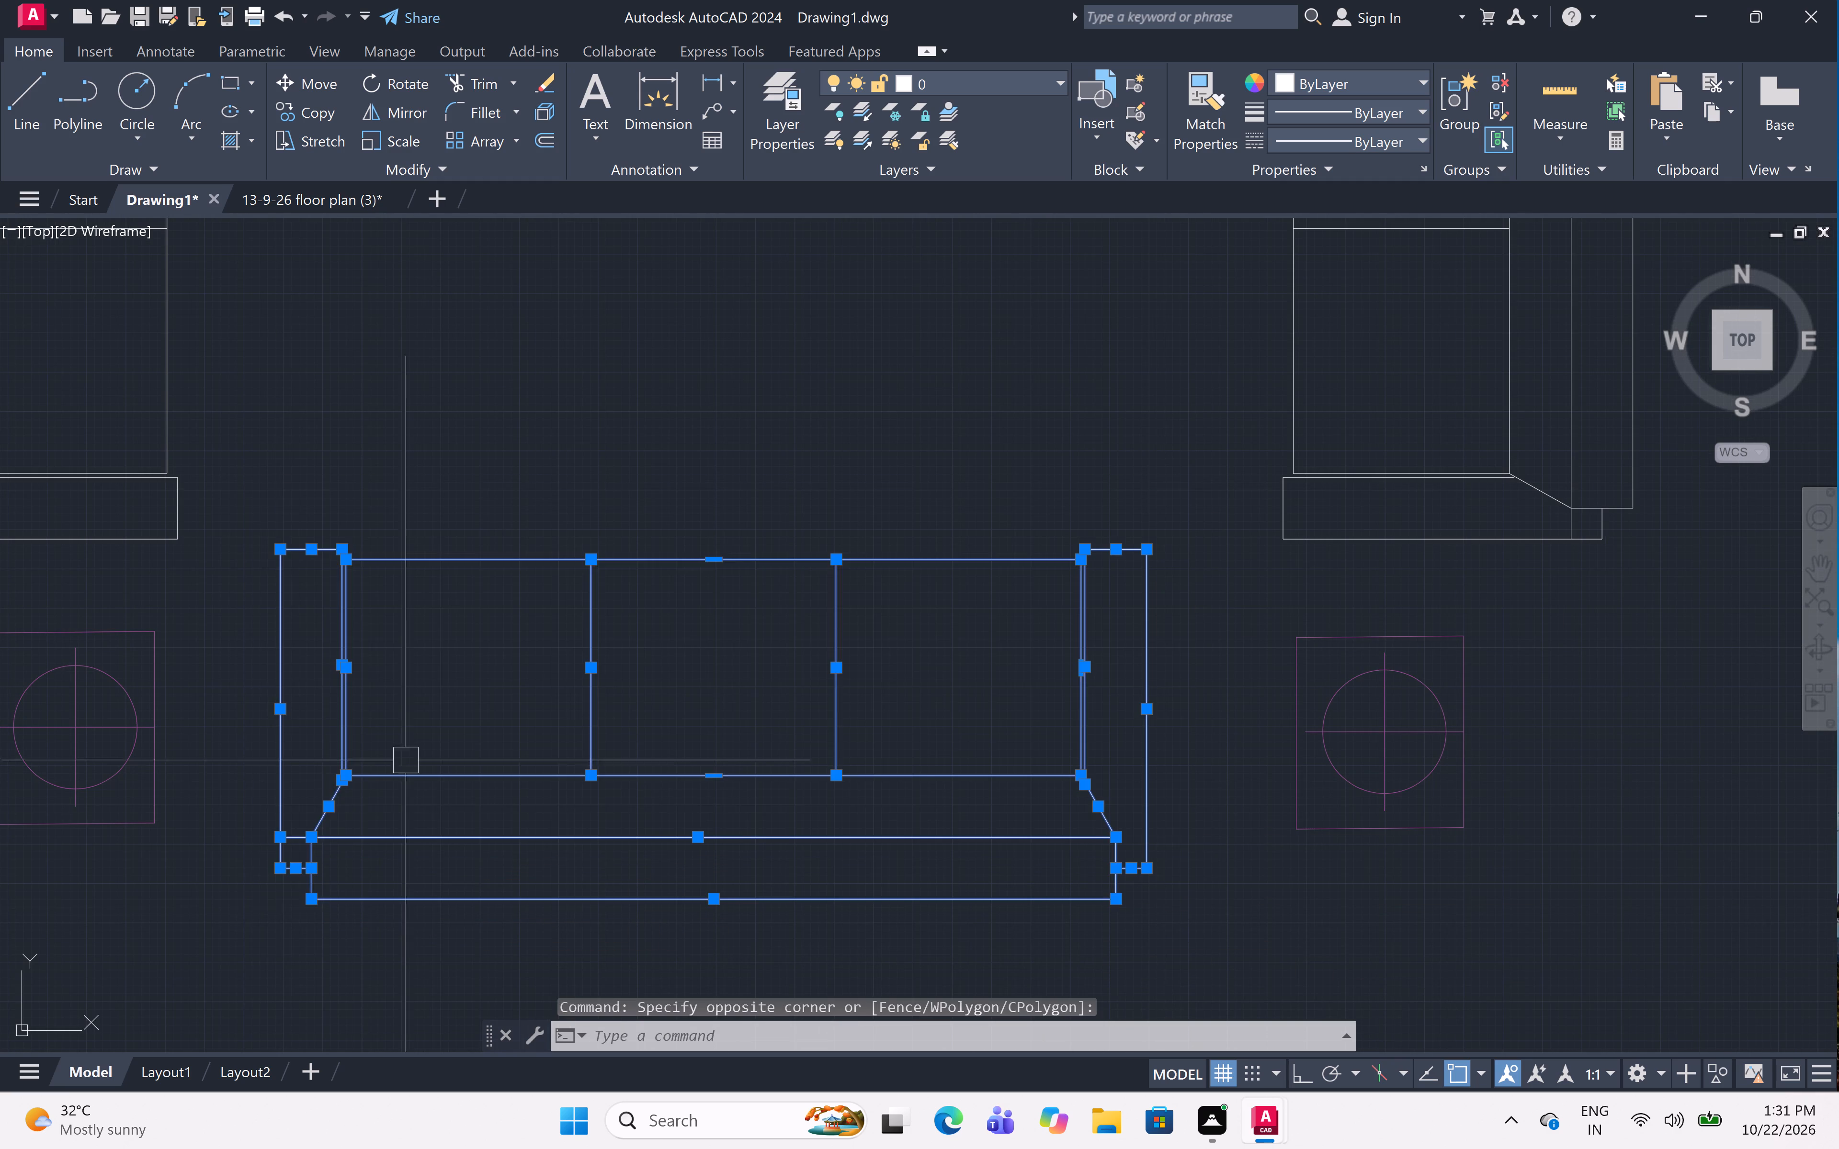
scroll(570, 624, down, 3)
scroll(398, 511, up, 1)
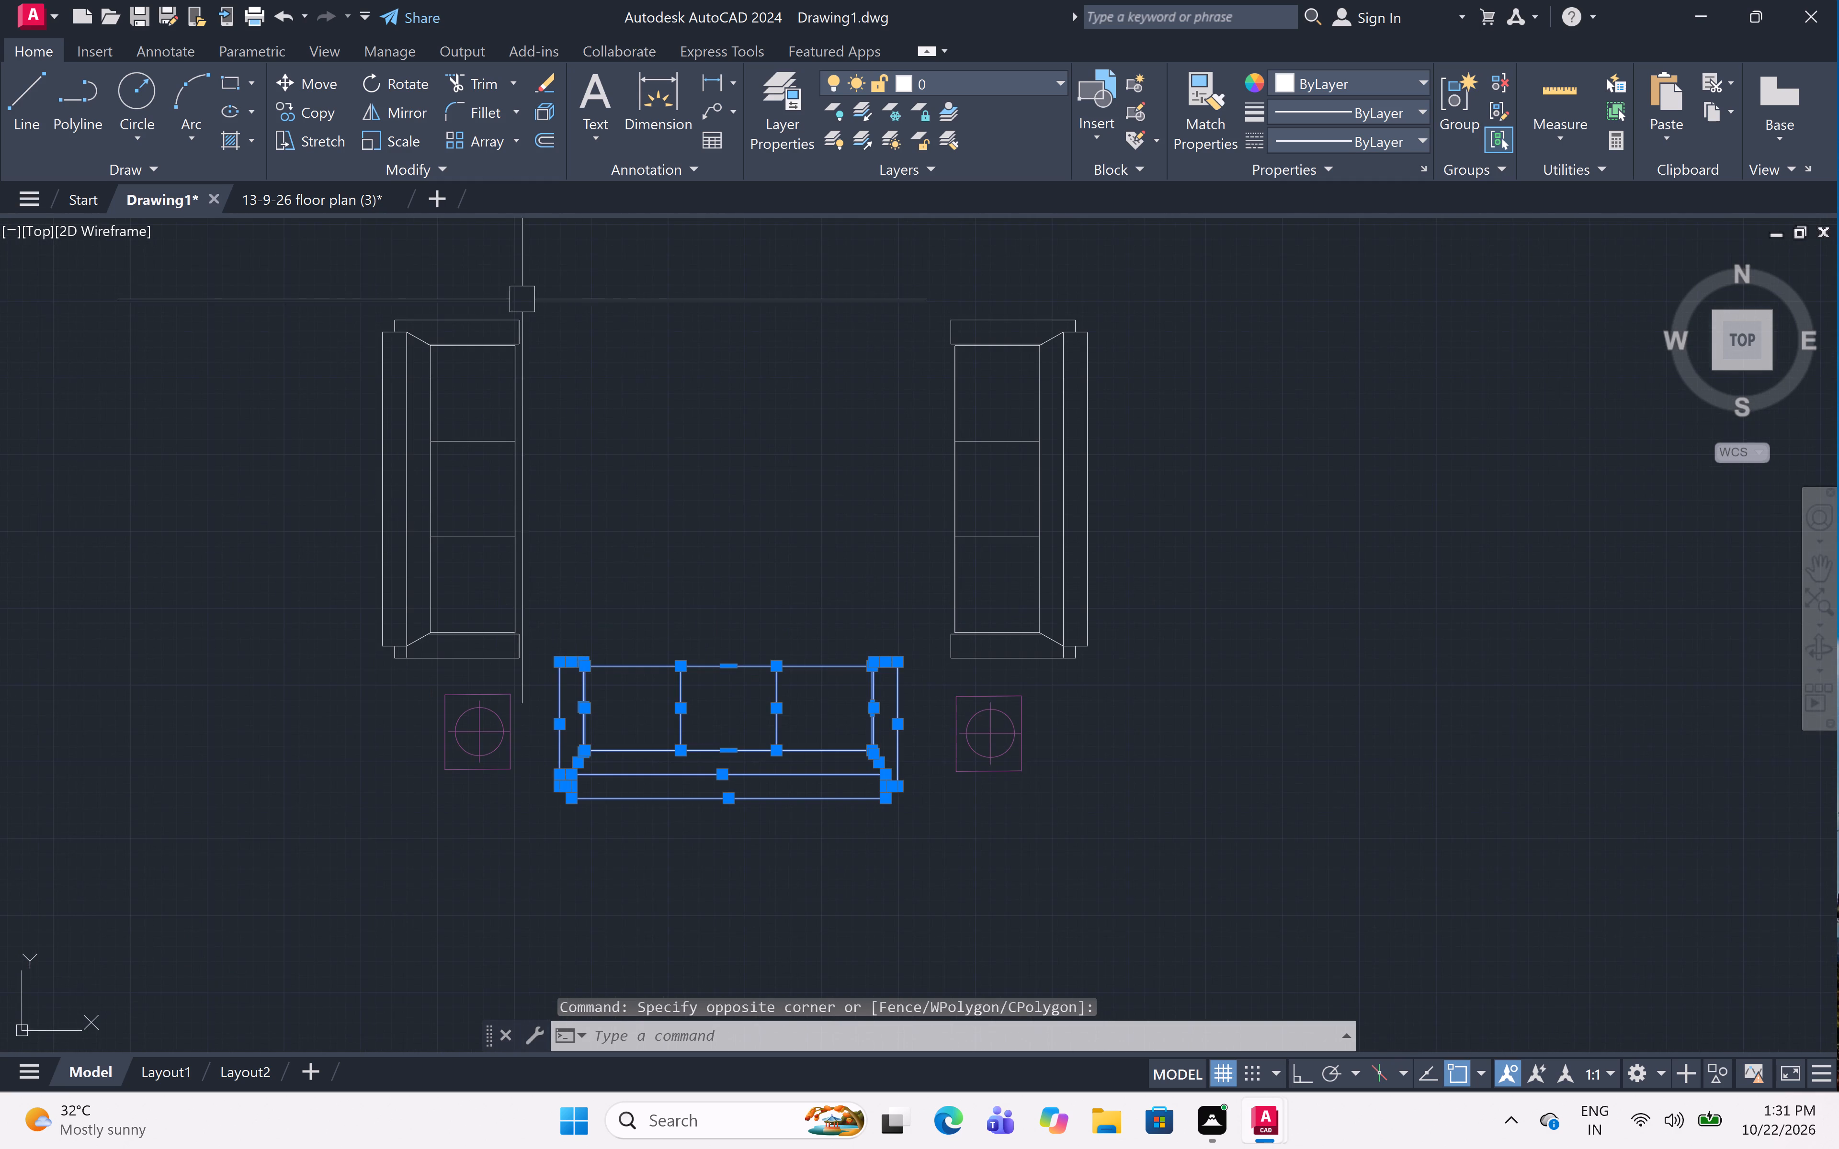
click(529, 273)
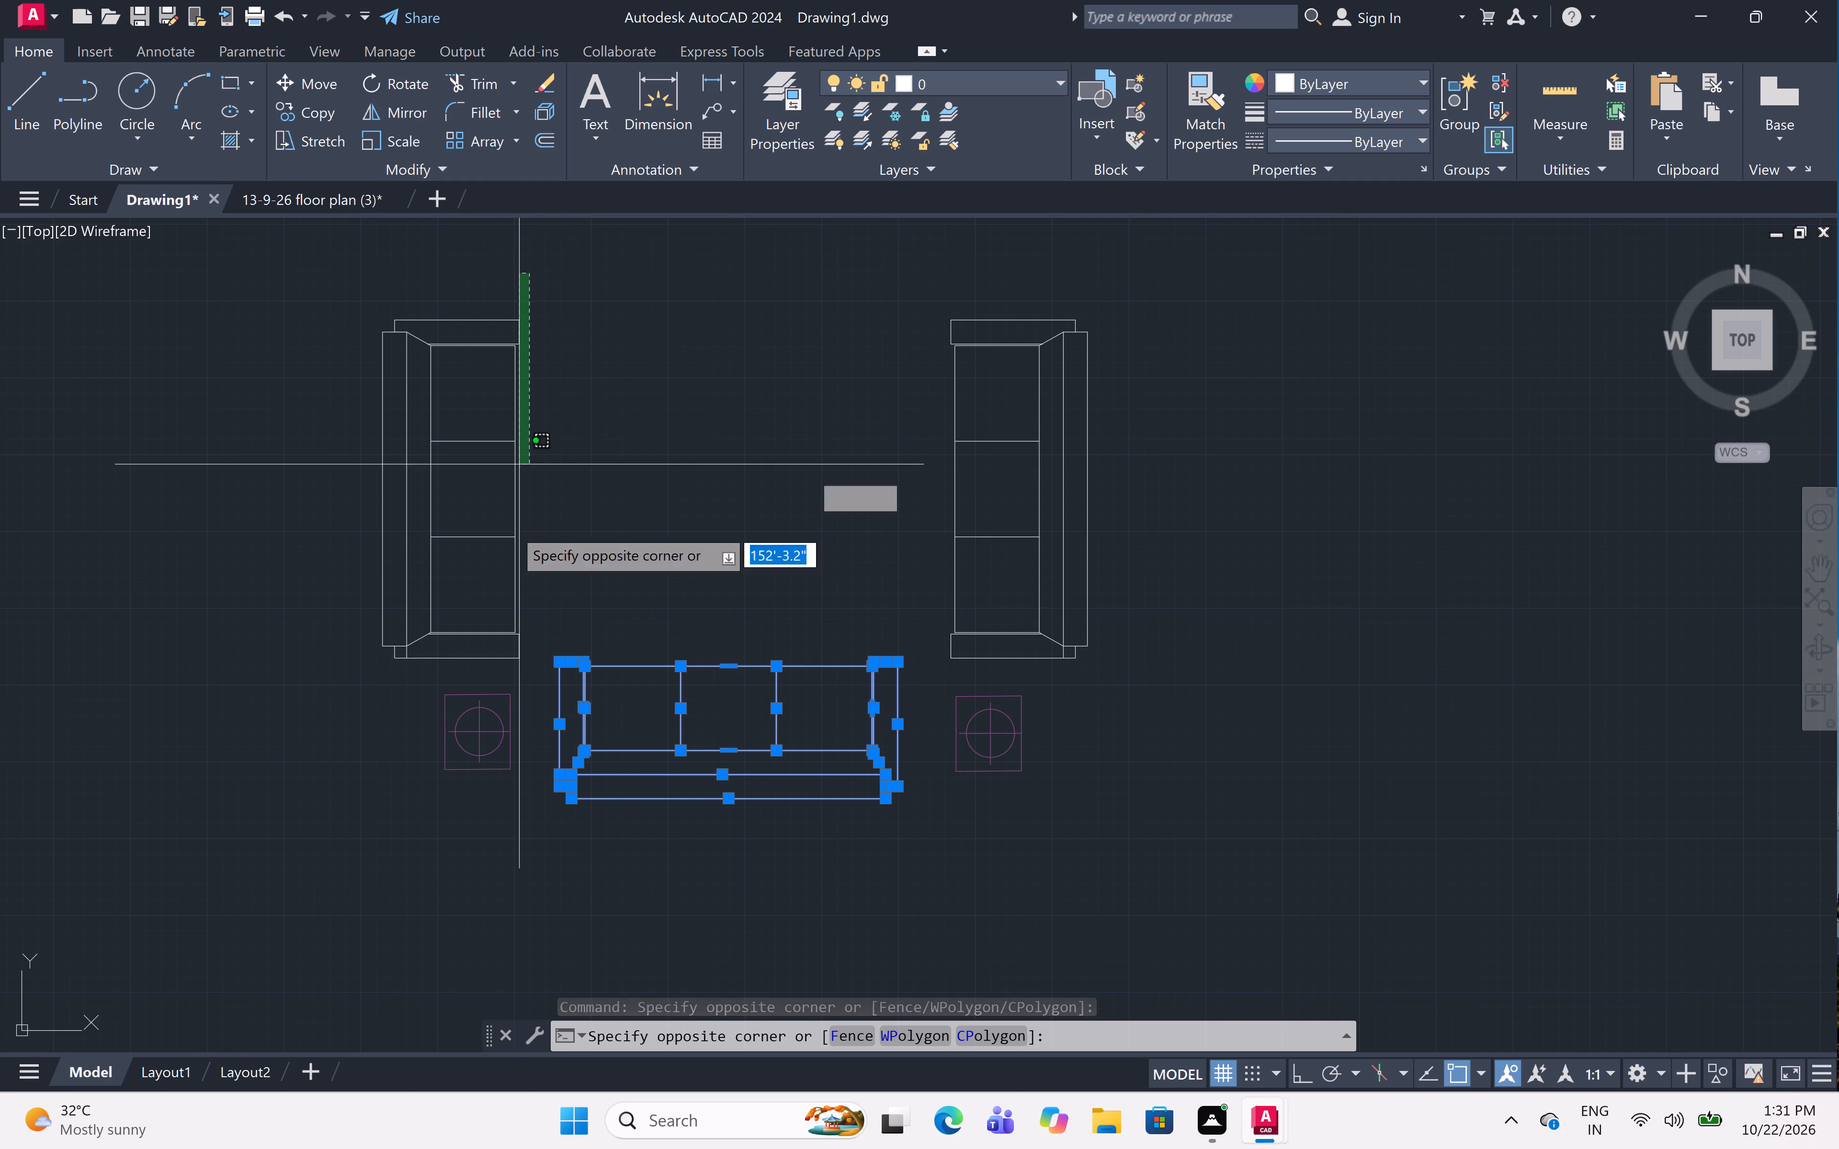
click(356, 670)
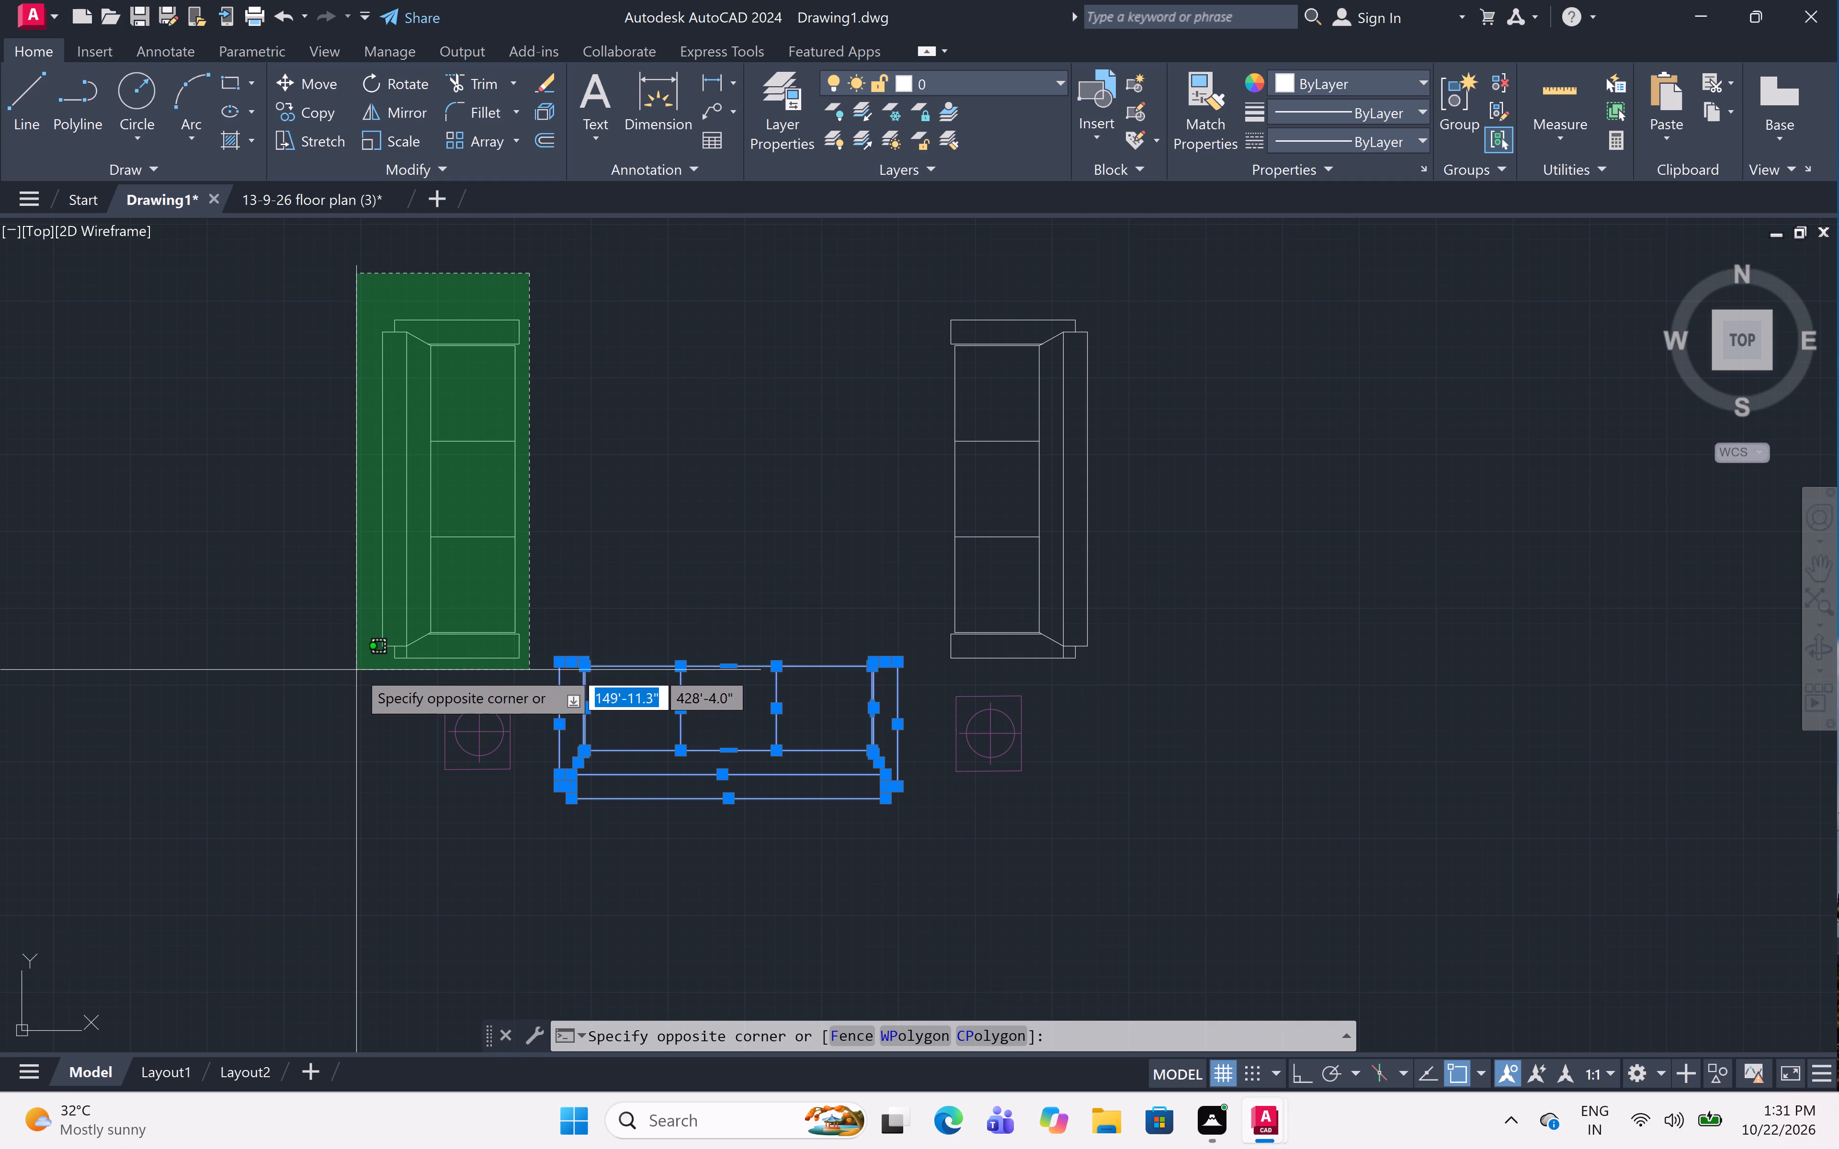
click(928, 295)
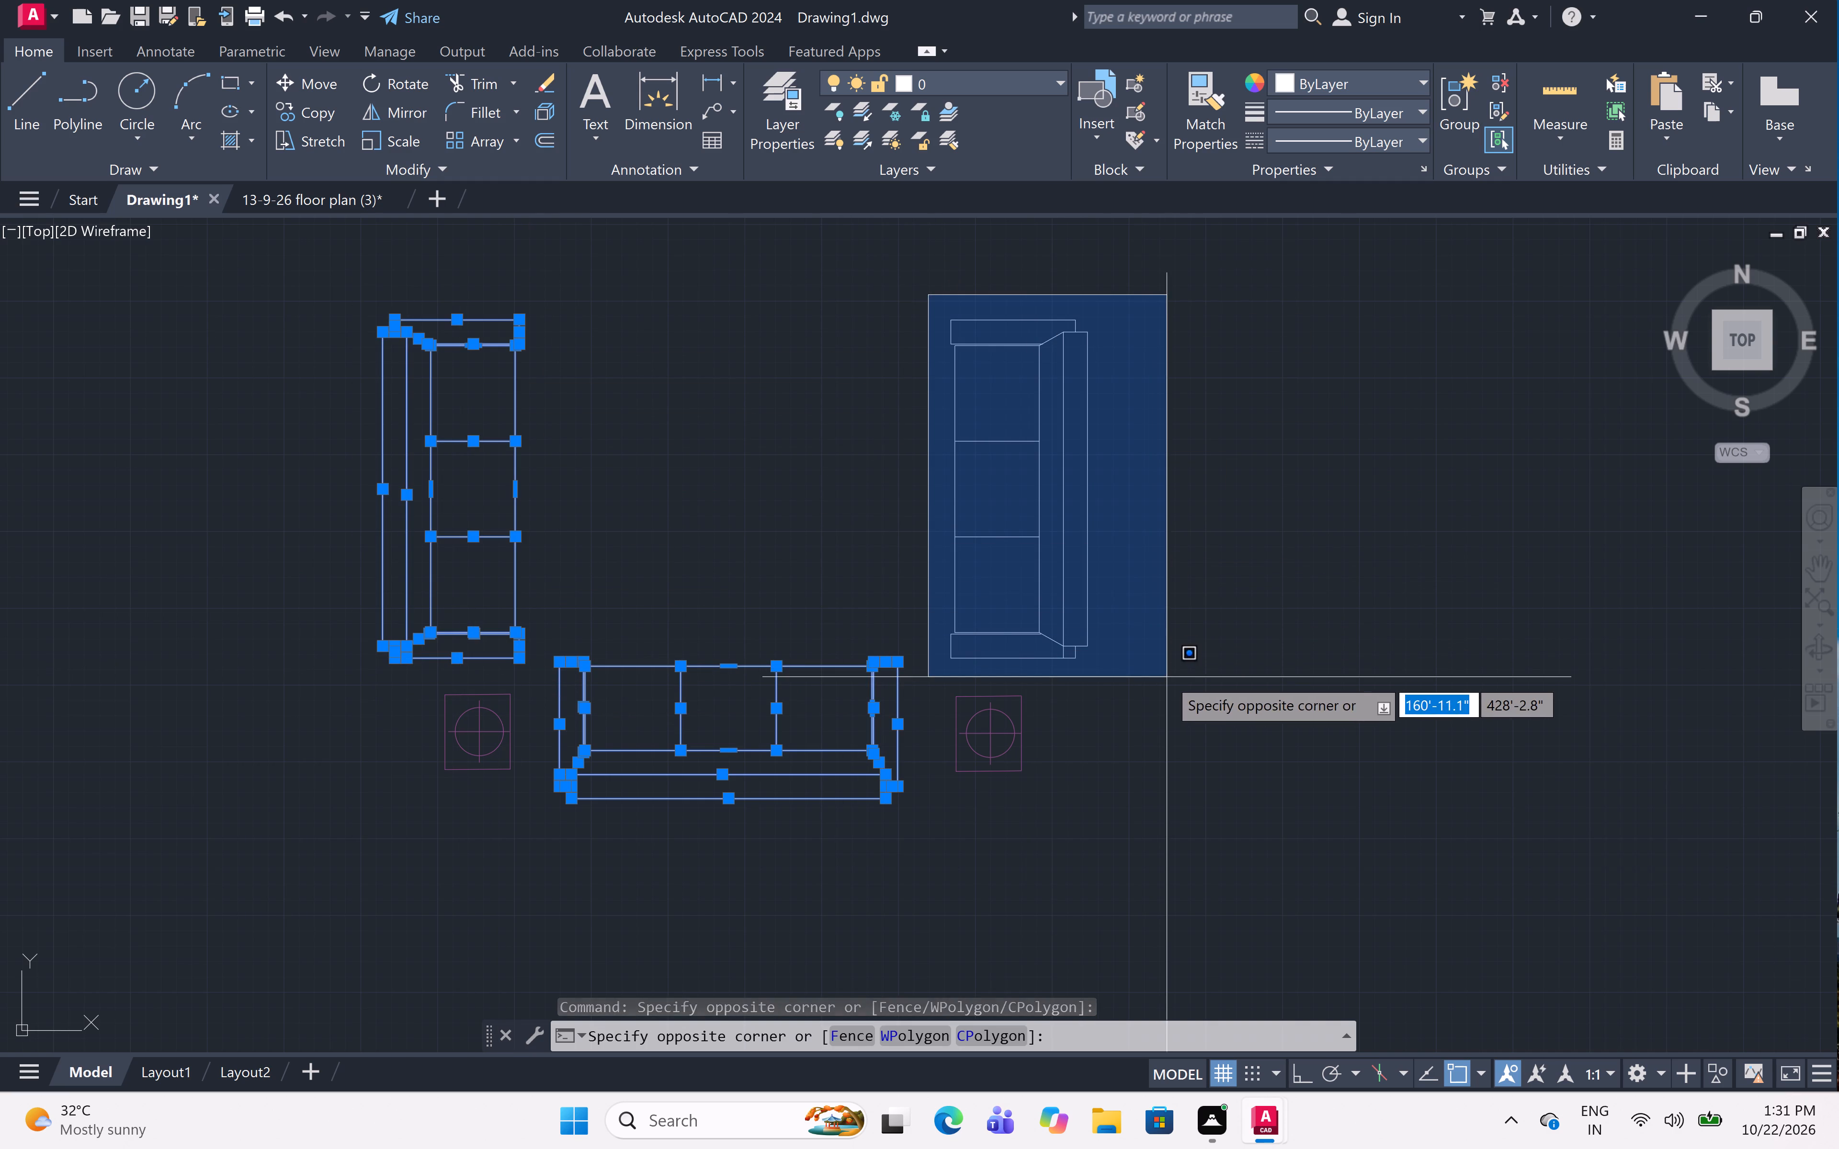
click(1167, 677)
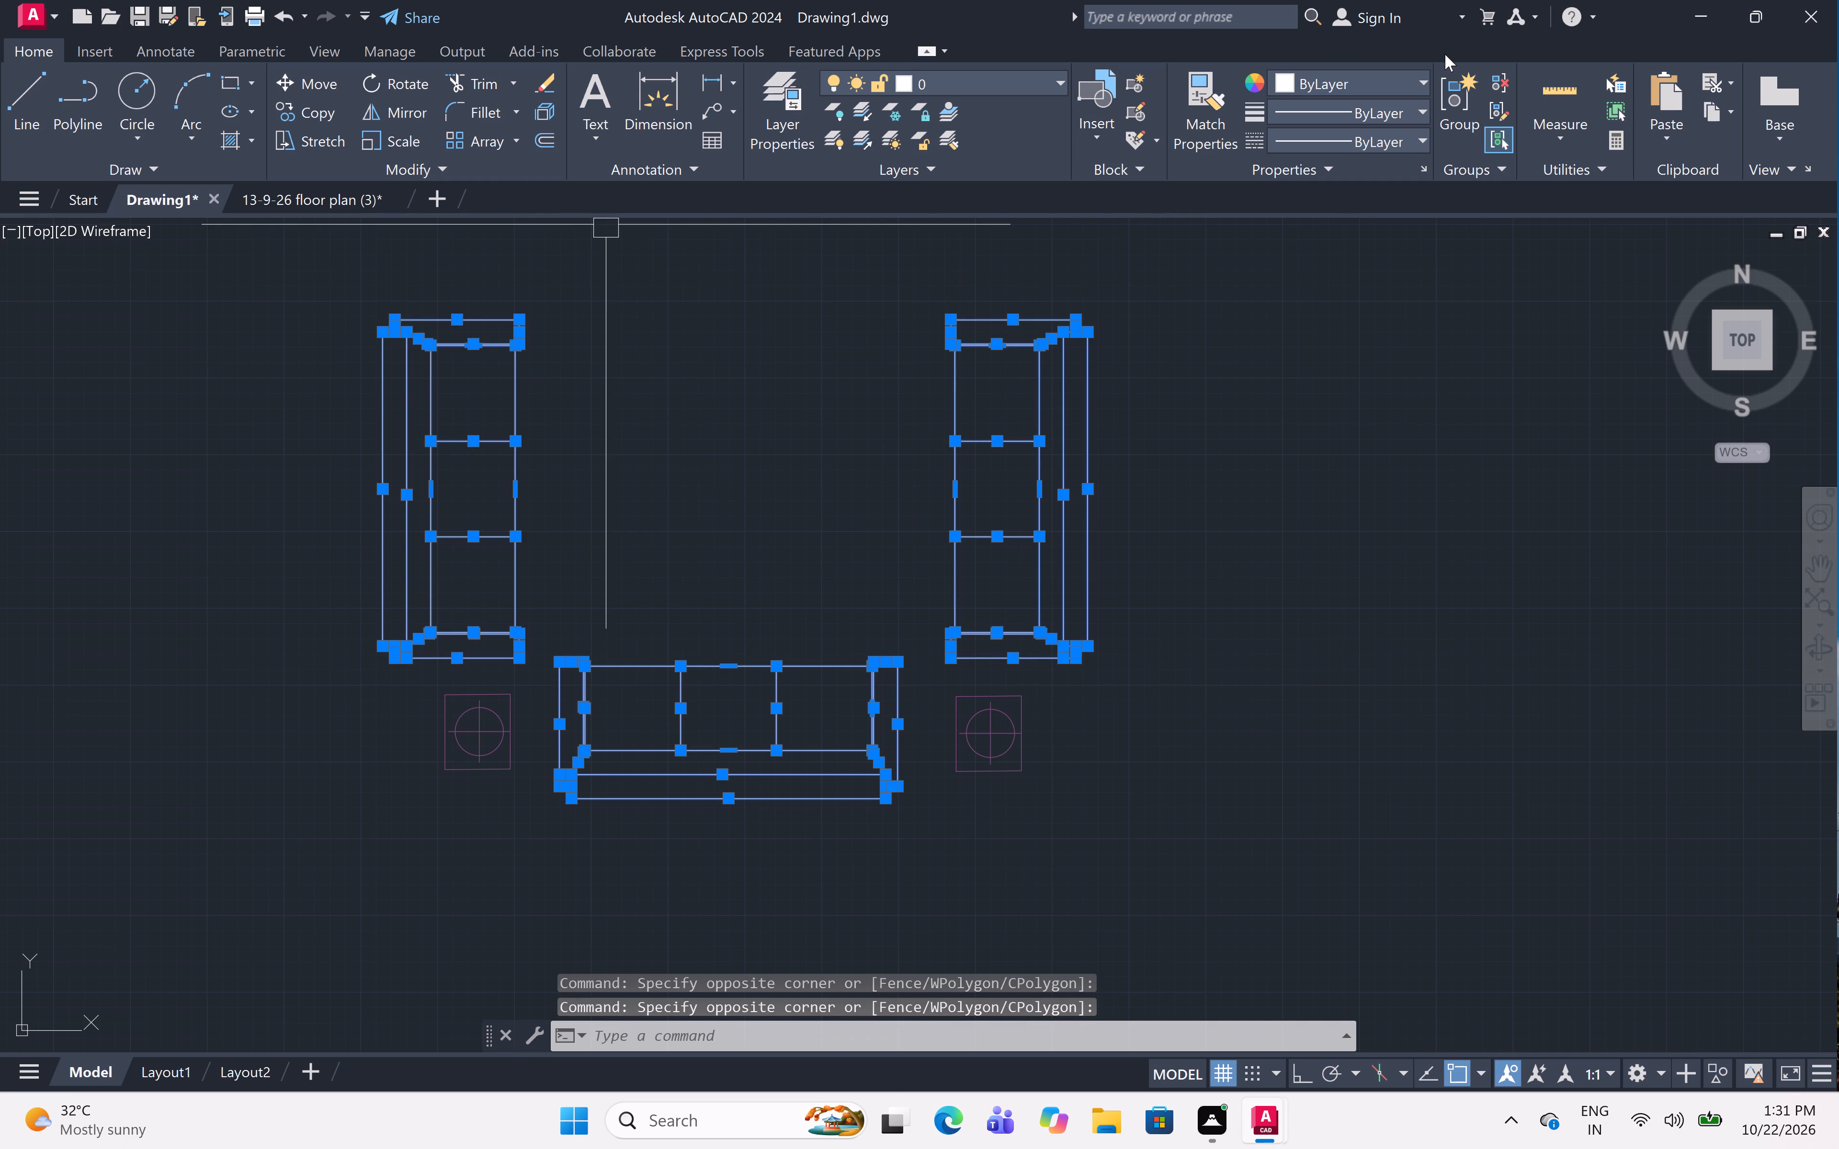
click(1407, 78)
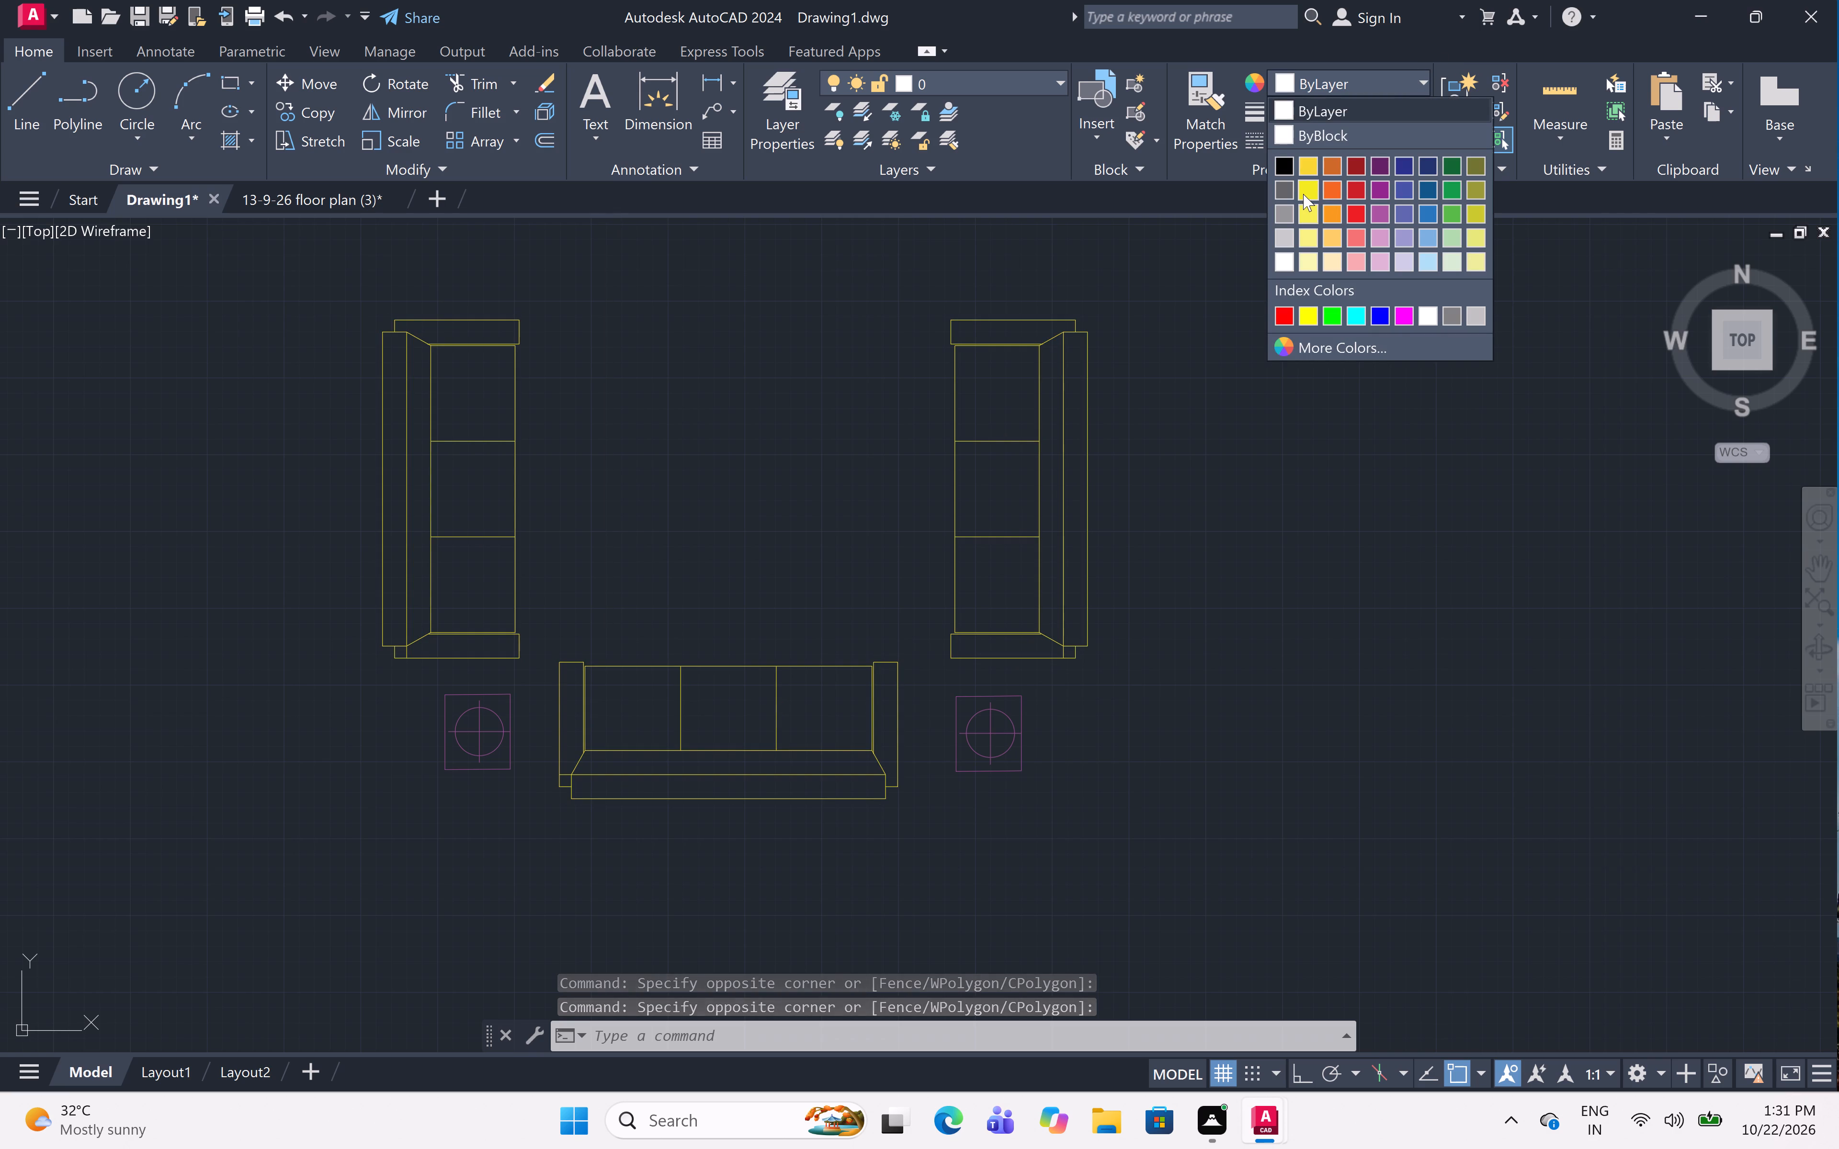
click(1301, 193)
key(Escape)
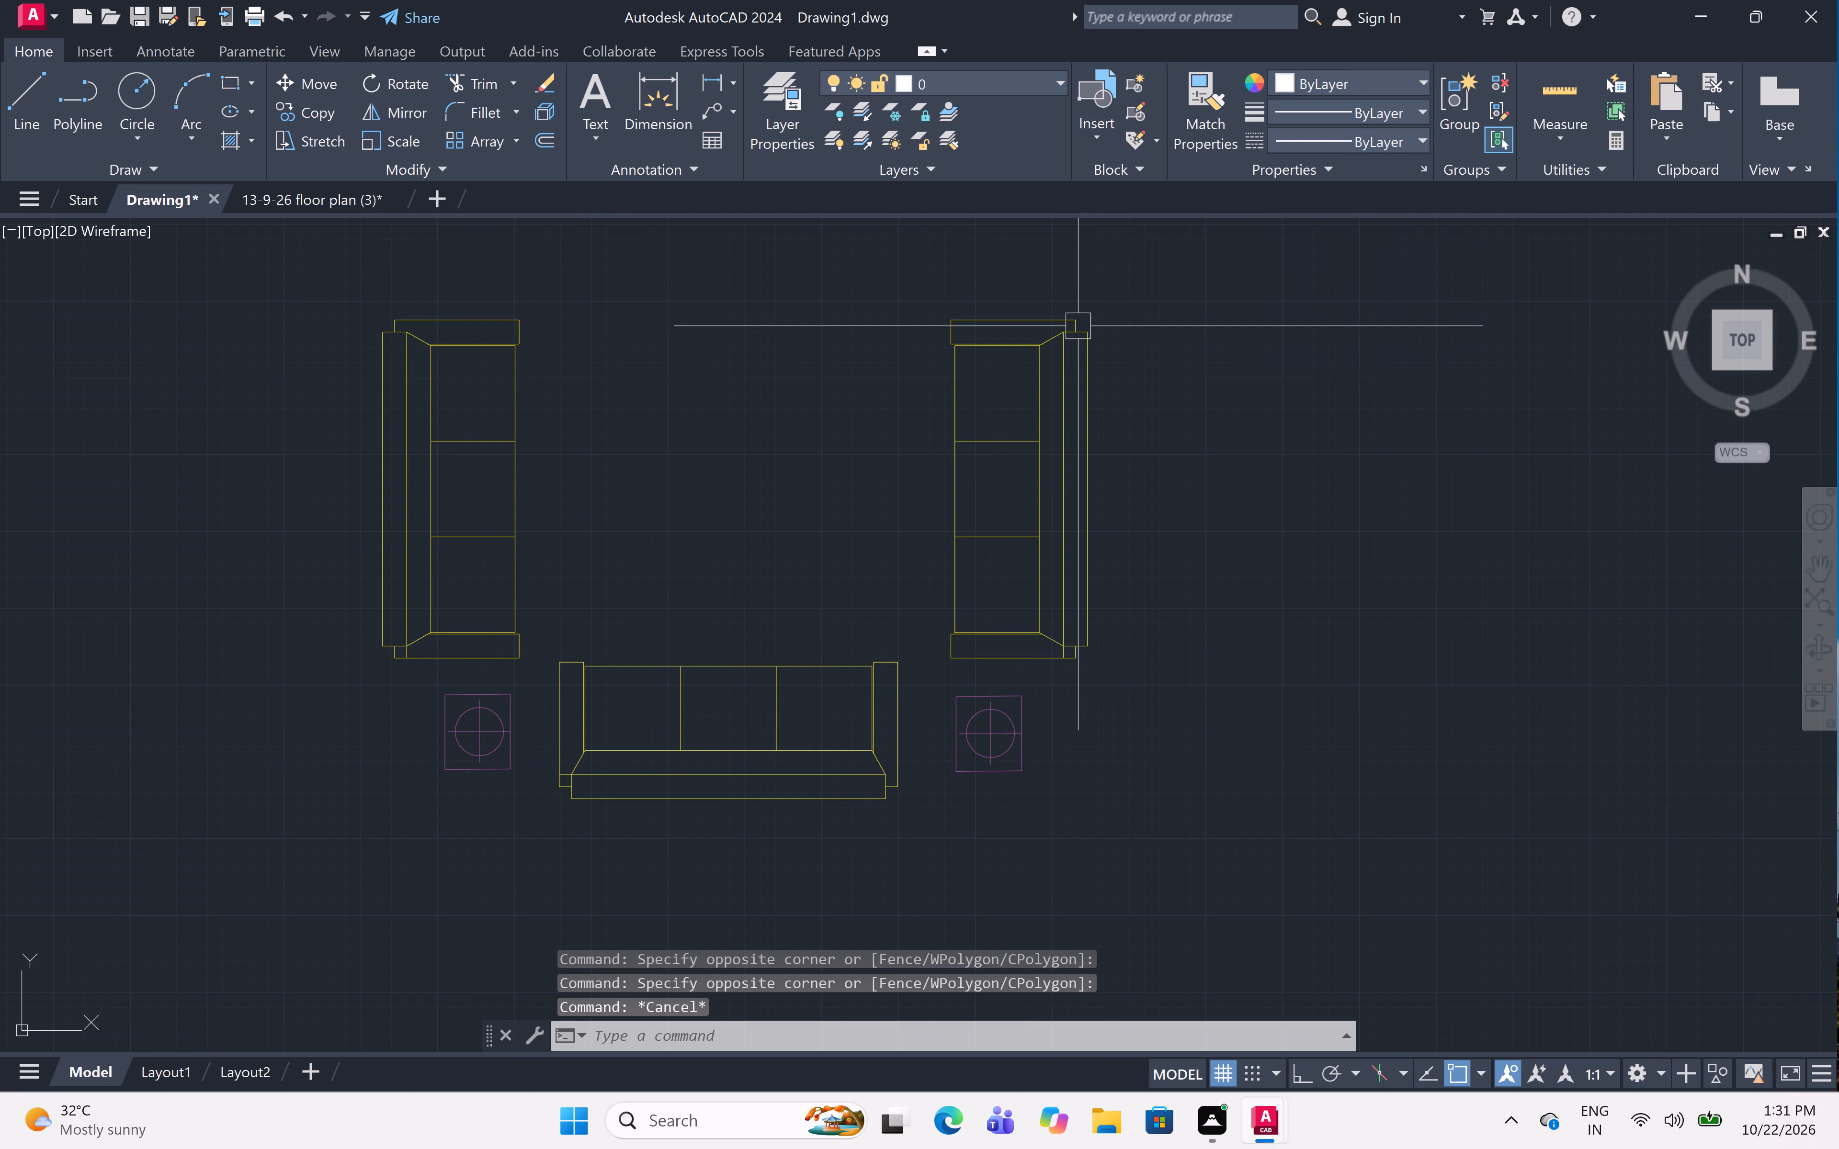
Draw a coffee-table rectangle about 3'-0" by 1'-6" between the two vertical sofas, above the horizontal sofa.
scroll(758, 357, down, 3)
middle_drag(757, 352, 1050, 573)
scroll(1051, 560, down, 1)
middle_drag(1051, 559, 1051, 577)
scroll(1061, 627, up, 3)
middle_drag(1060, 625, 1020, 597)
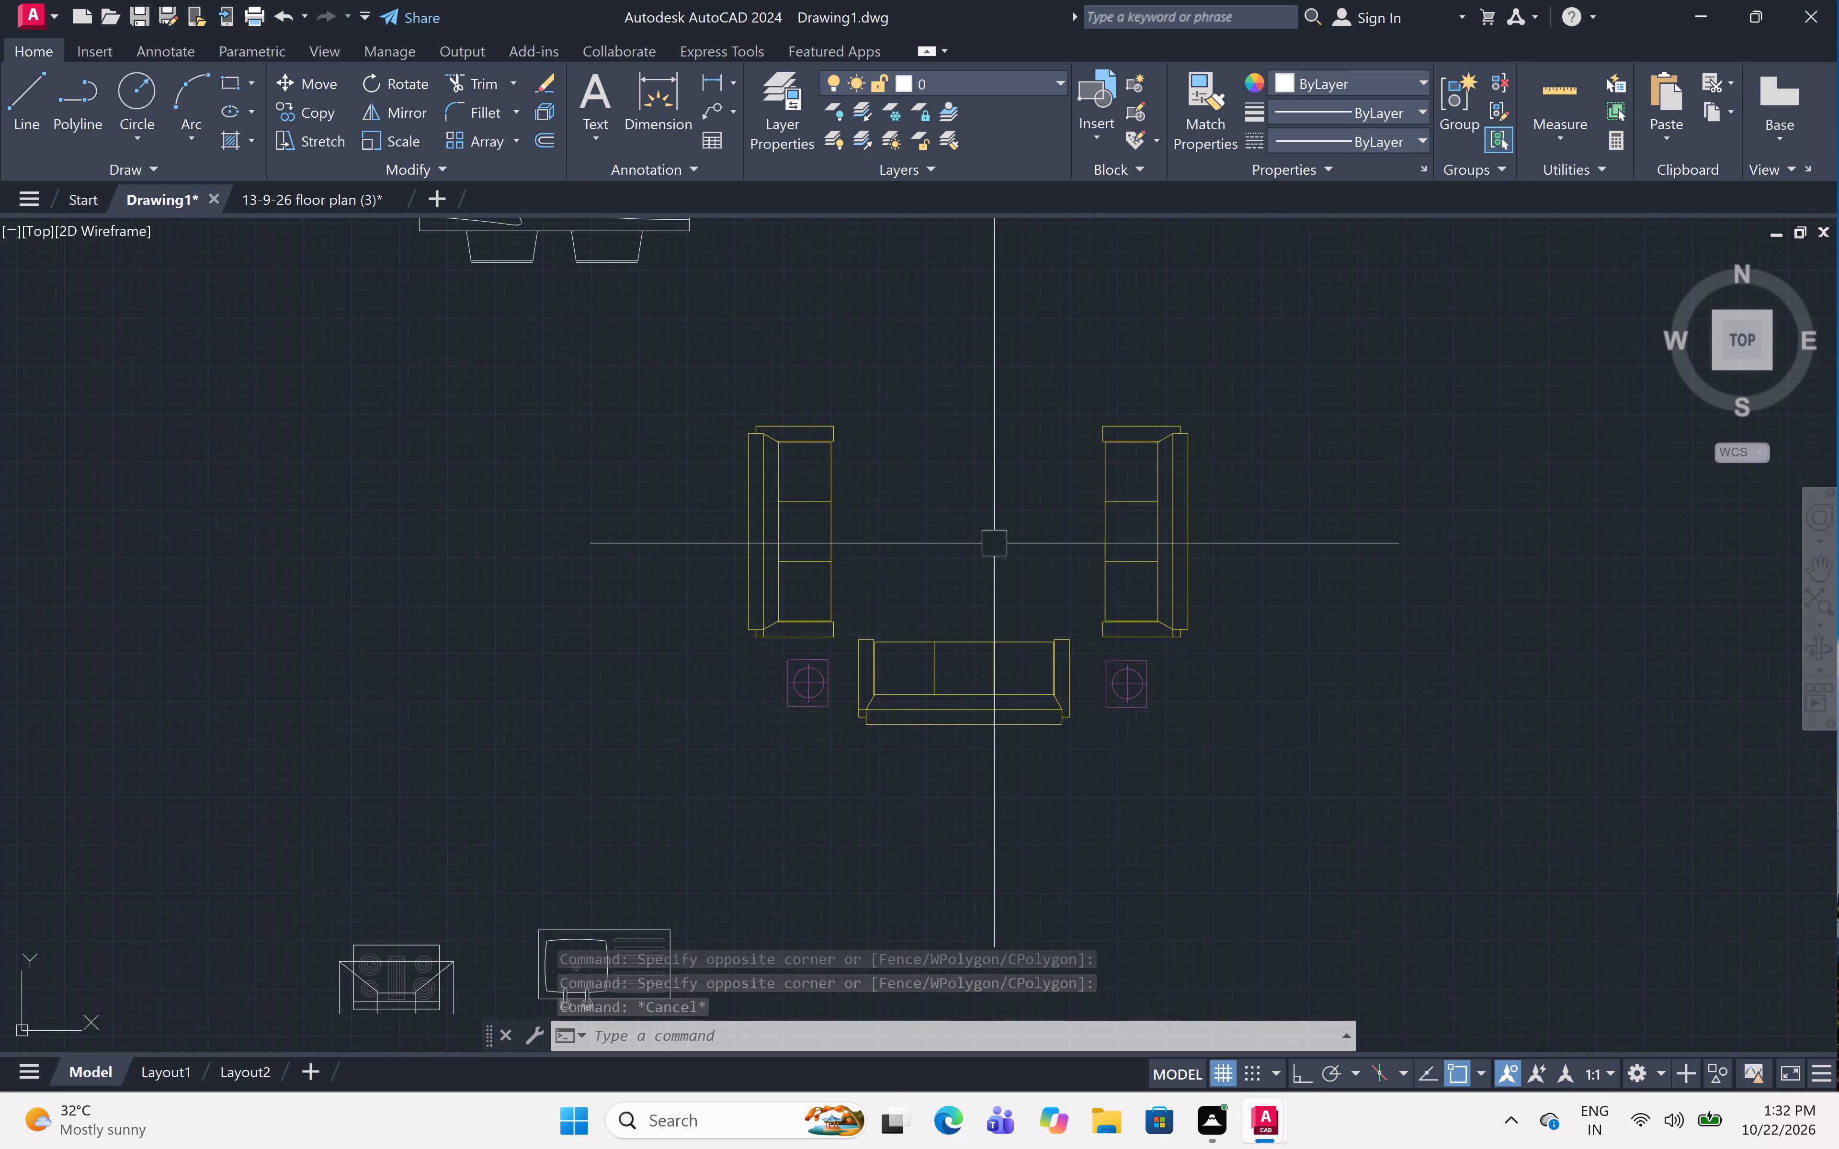
text(rec)
key(space)
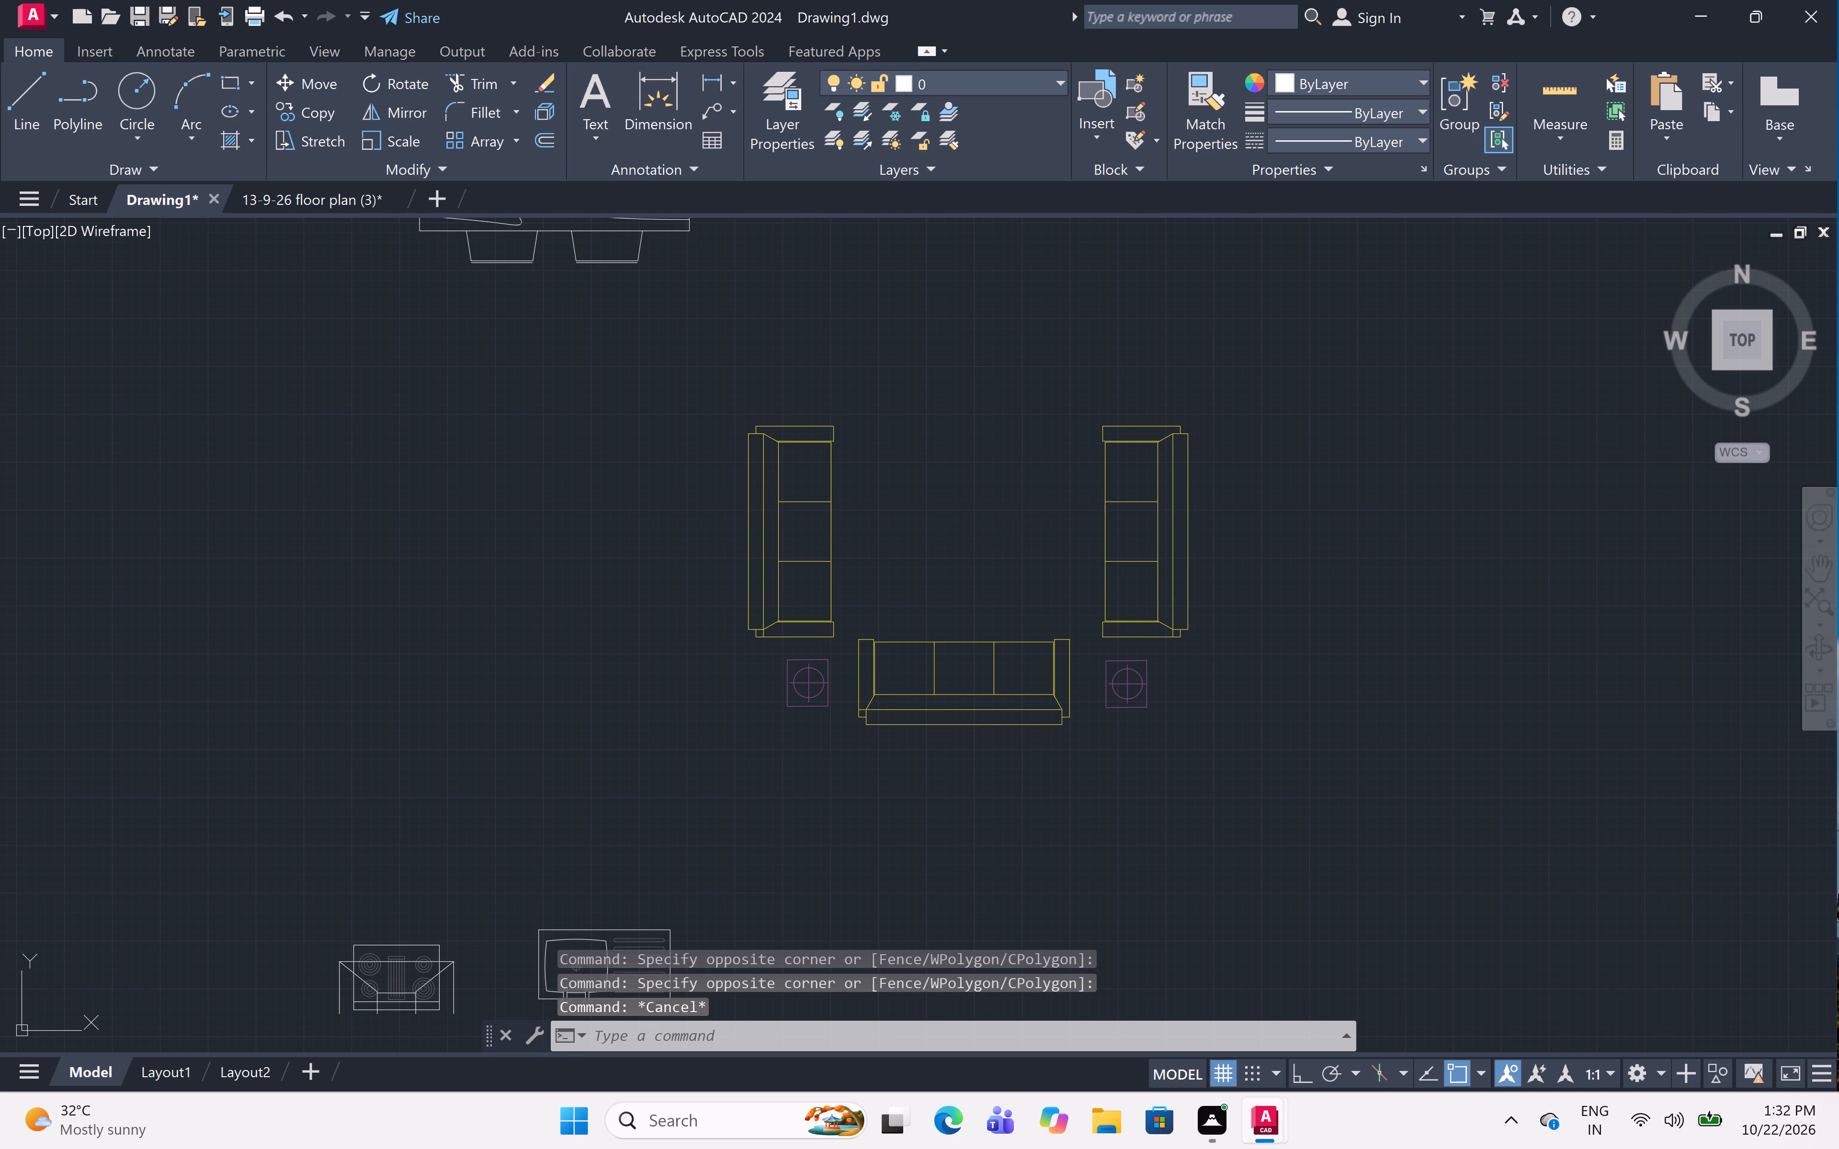
click(898, 483)
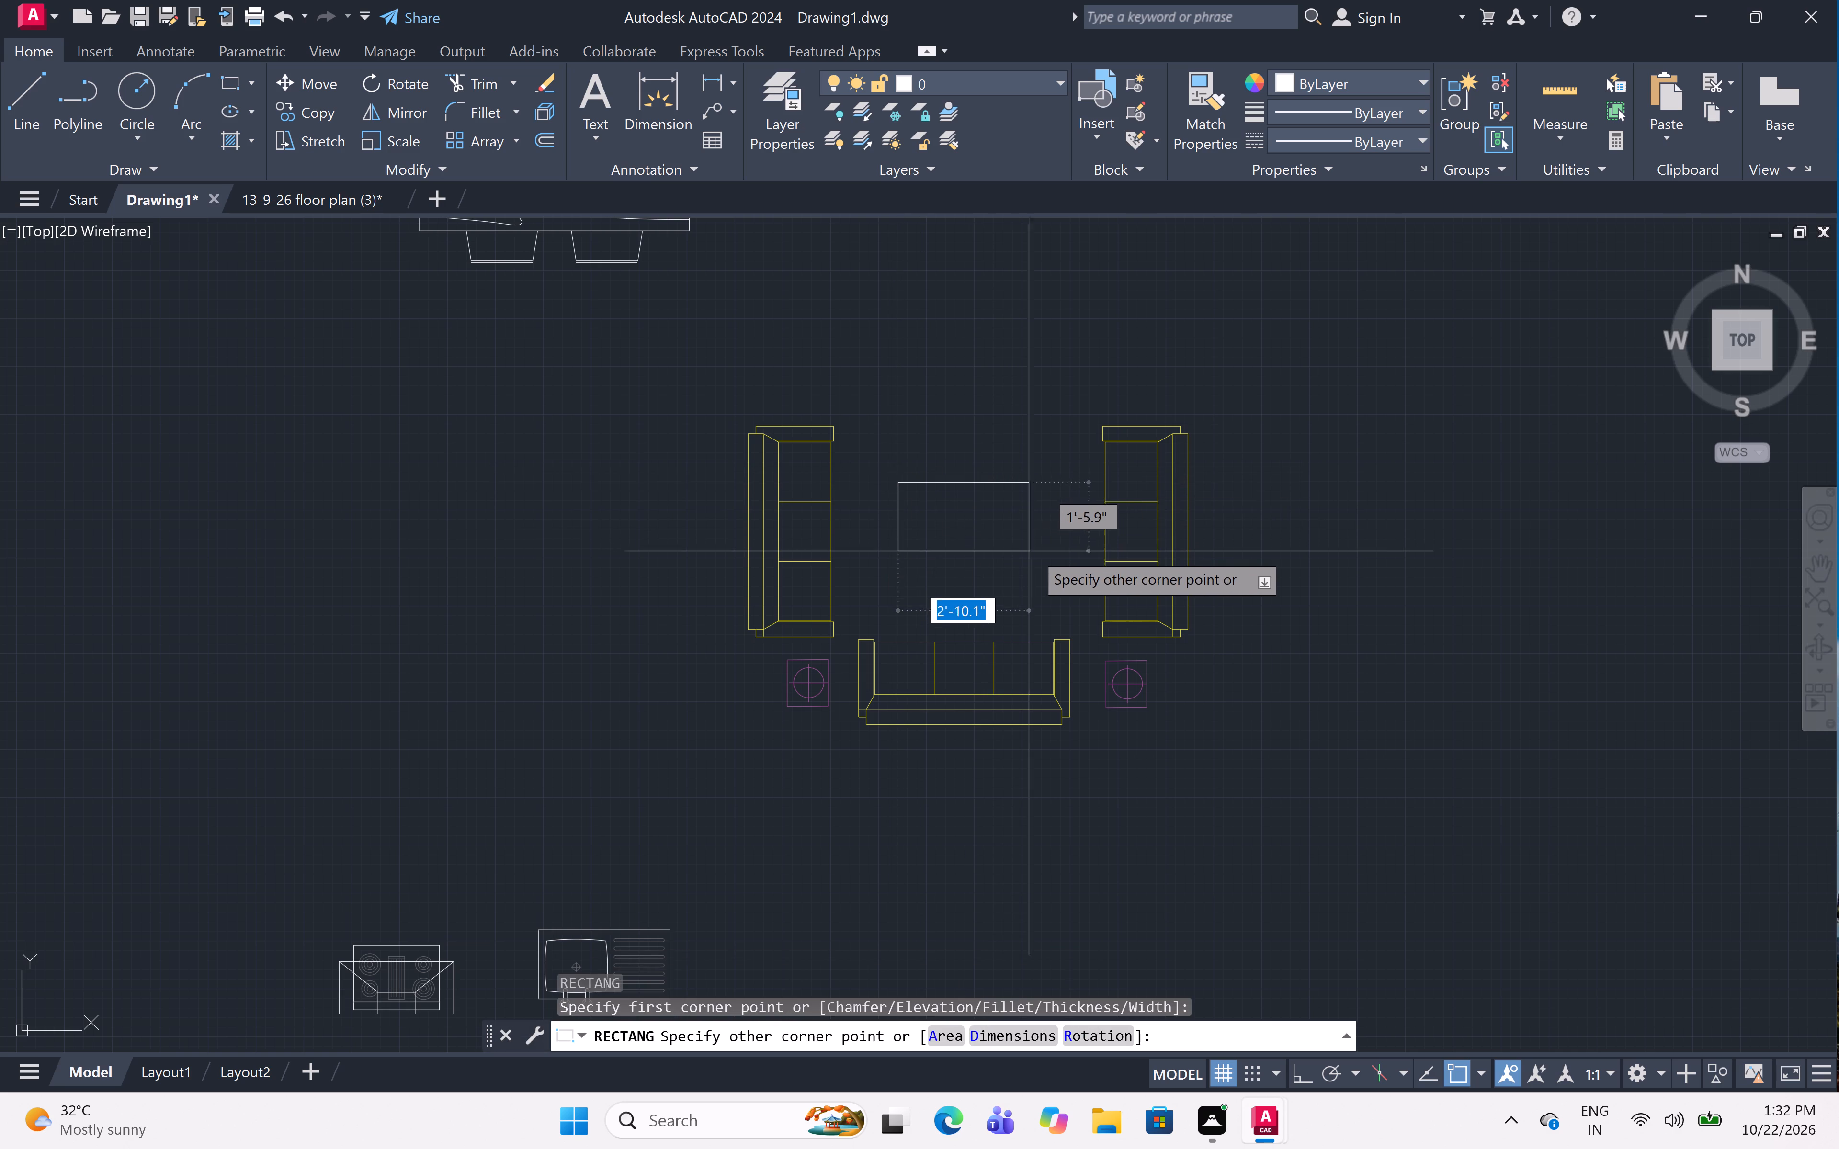
click(1037, 552)
scroll(1017, 537, up, 2)
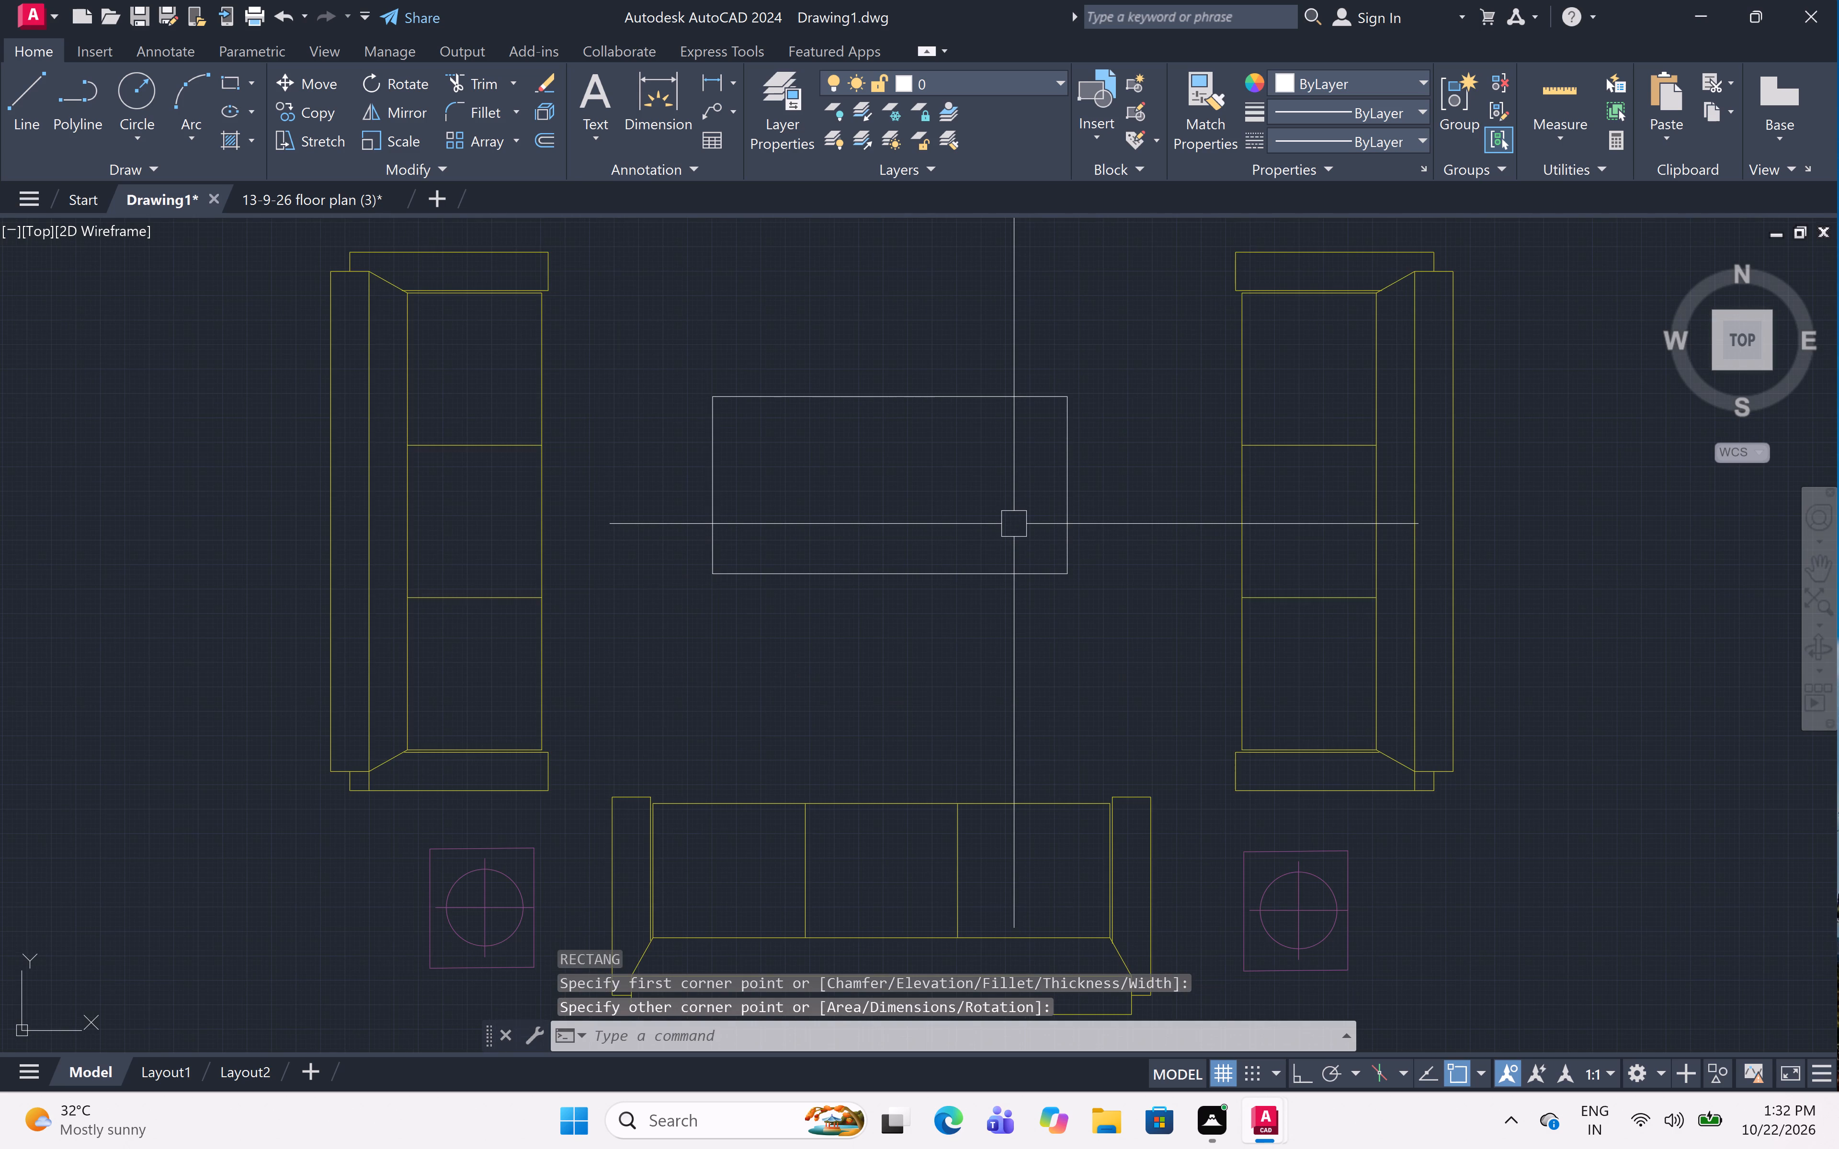
Offset the coffee-table rectangle 1" inward.
text(off 1)
text(")
key(space)
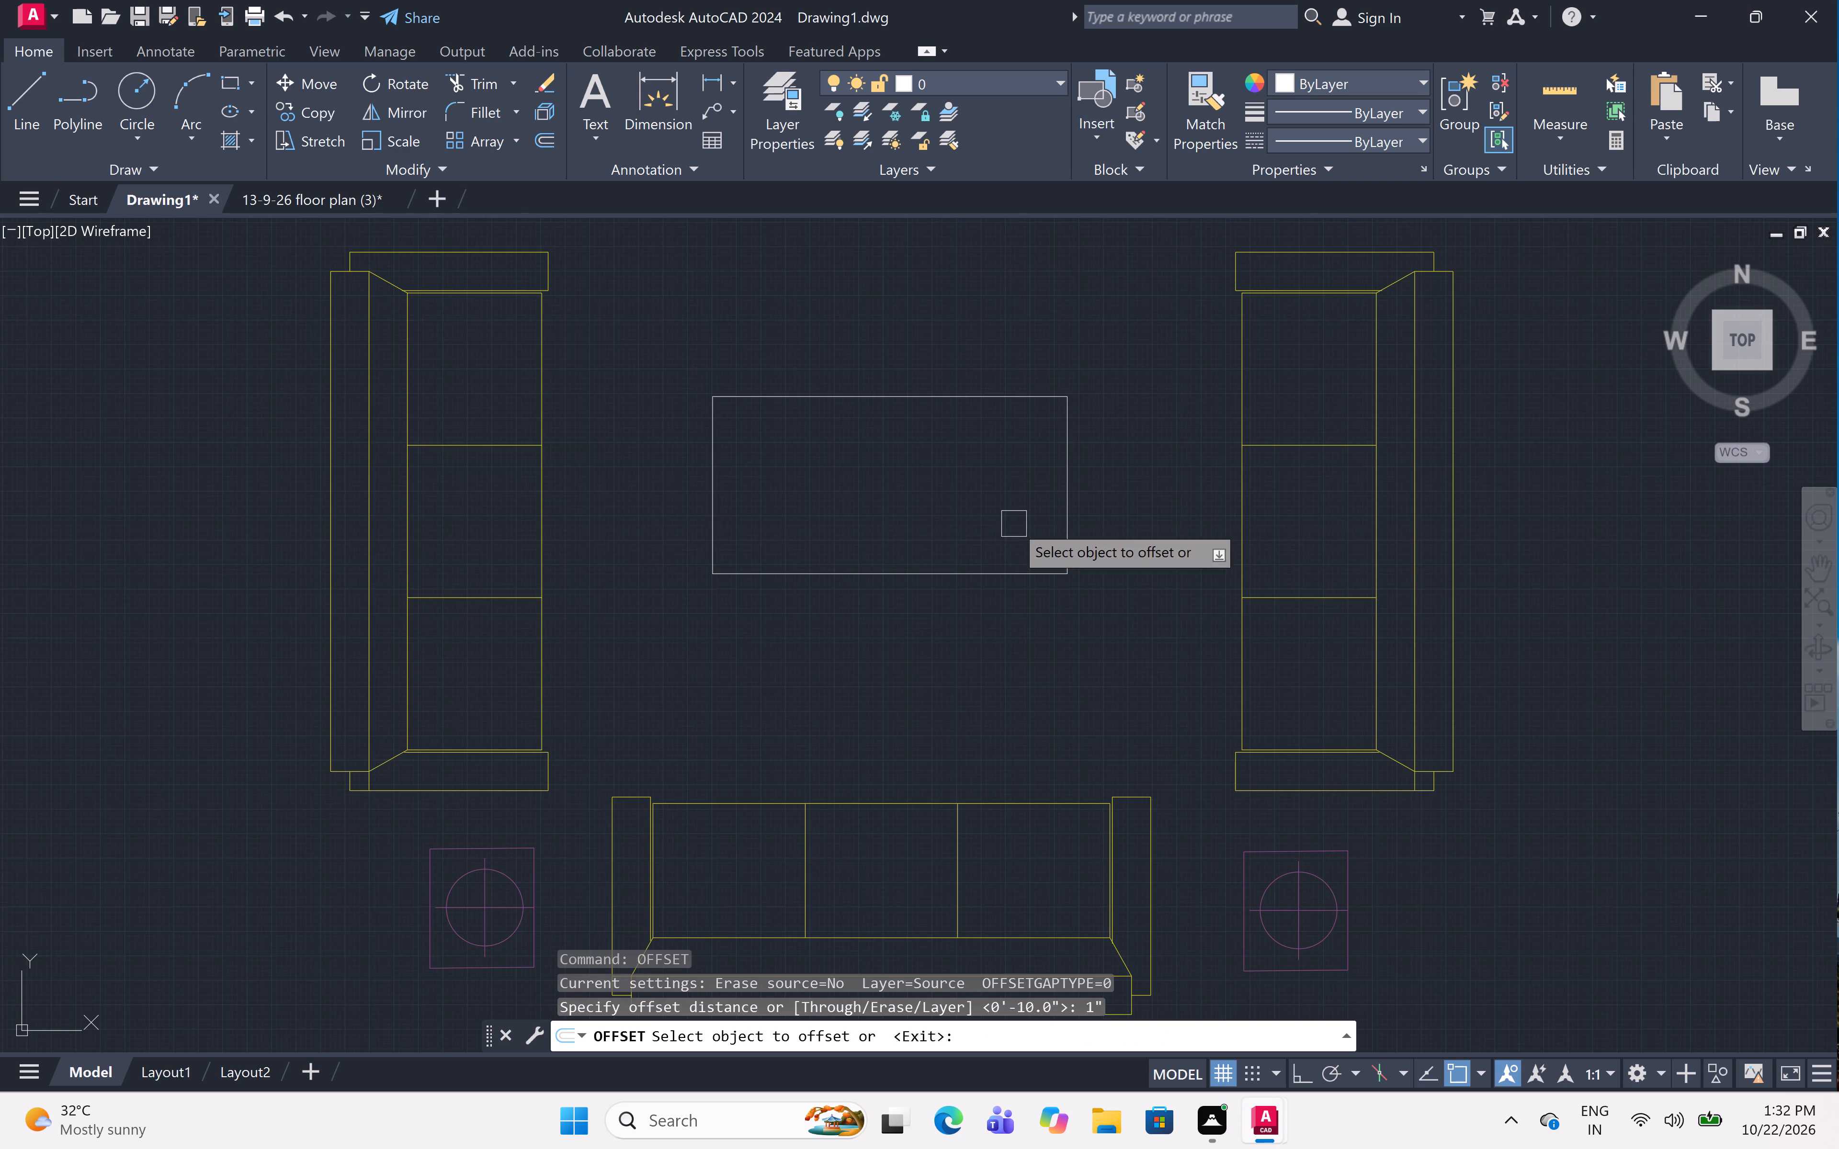
drag(998, 571, 996, 566)
click(1002, 503)
scroll(995, 455, down, 3)
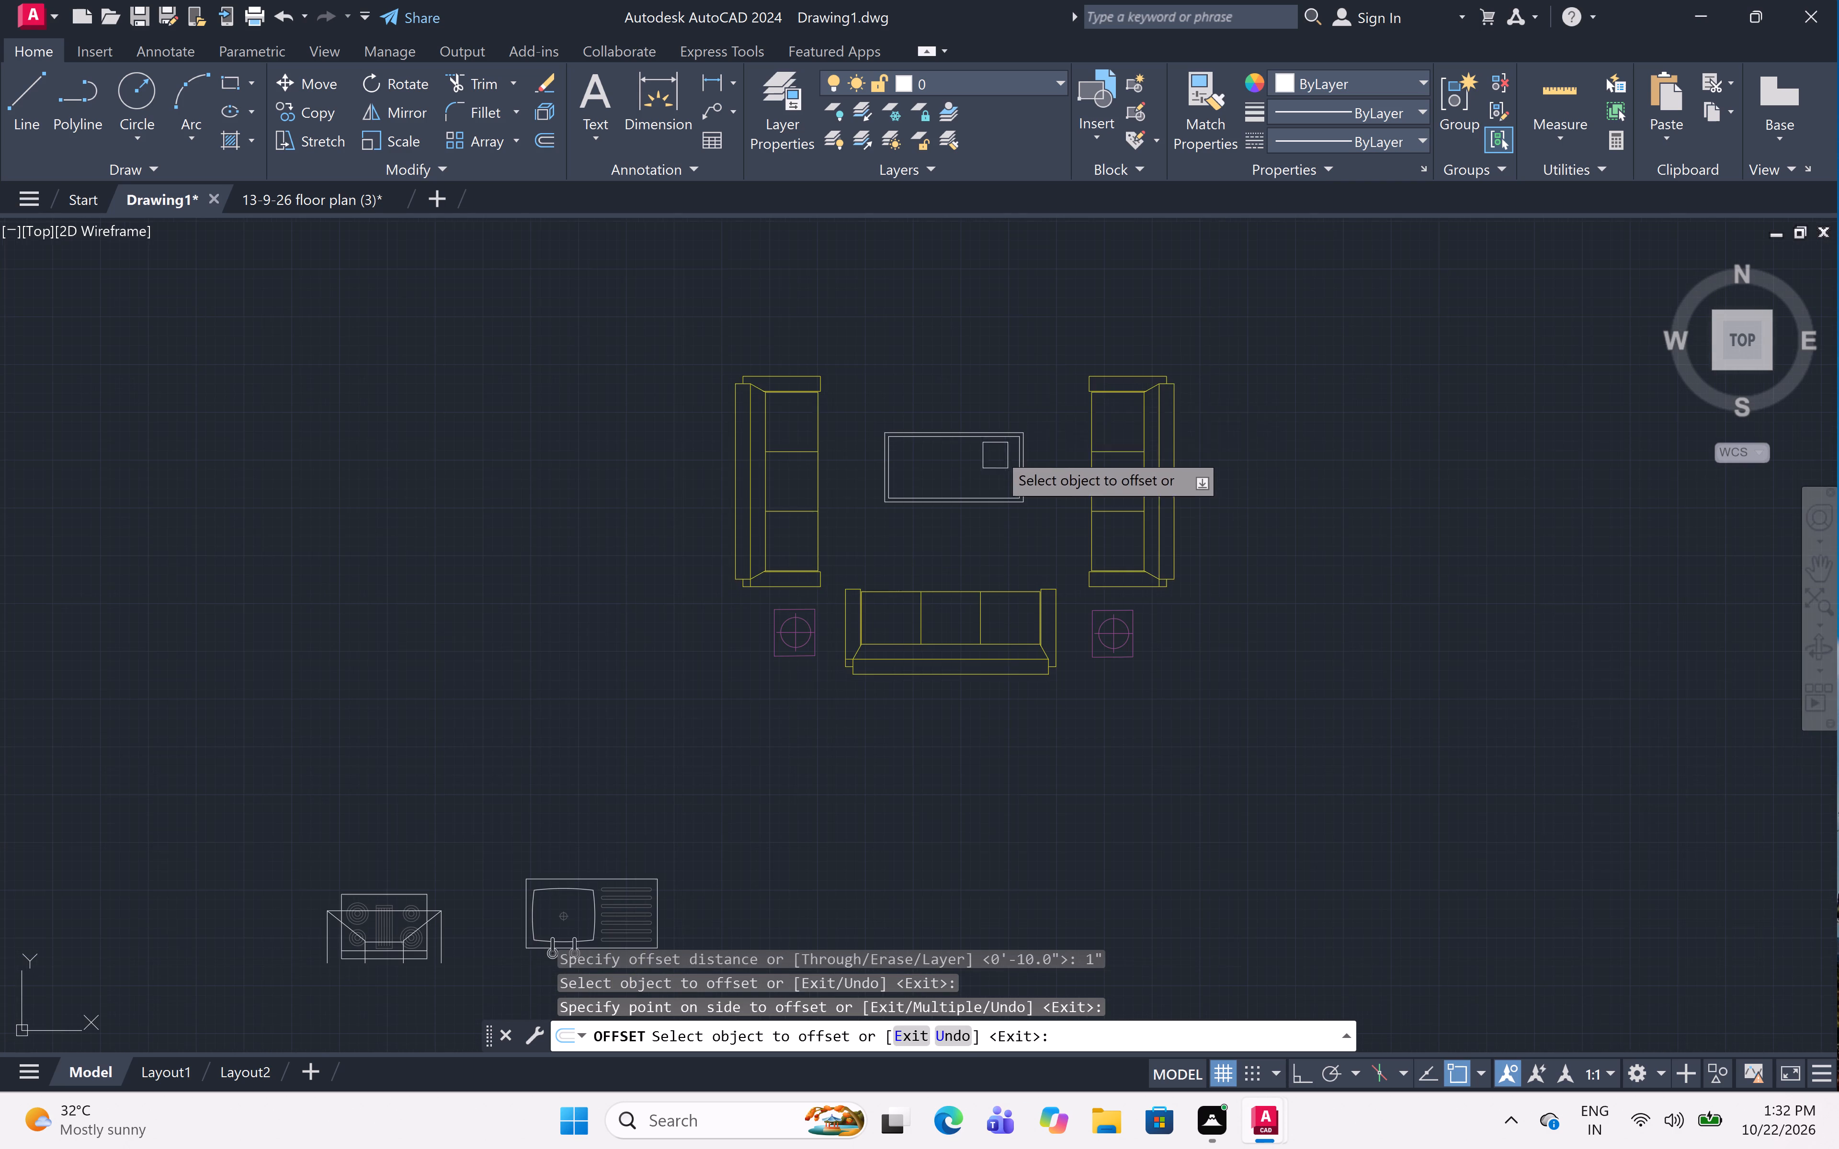
key(Escape)
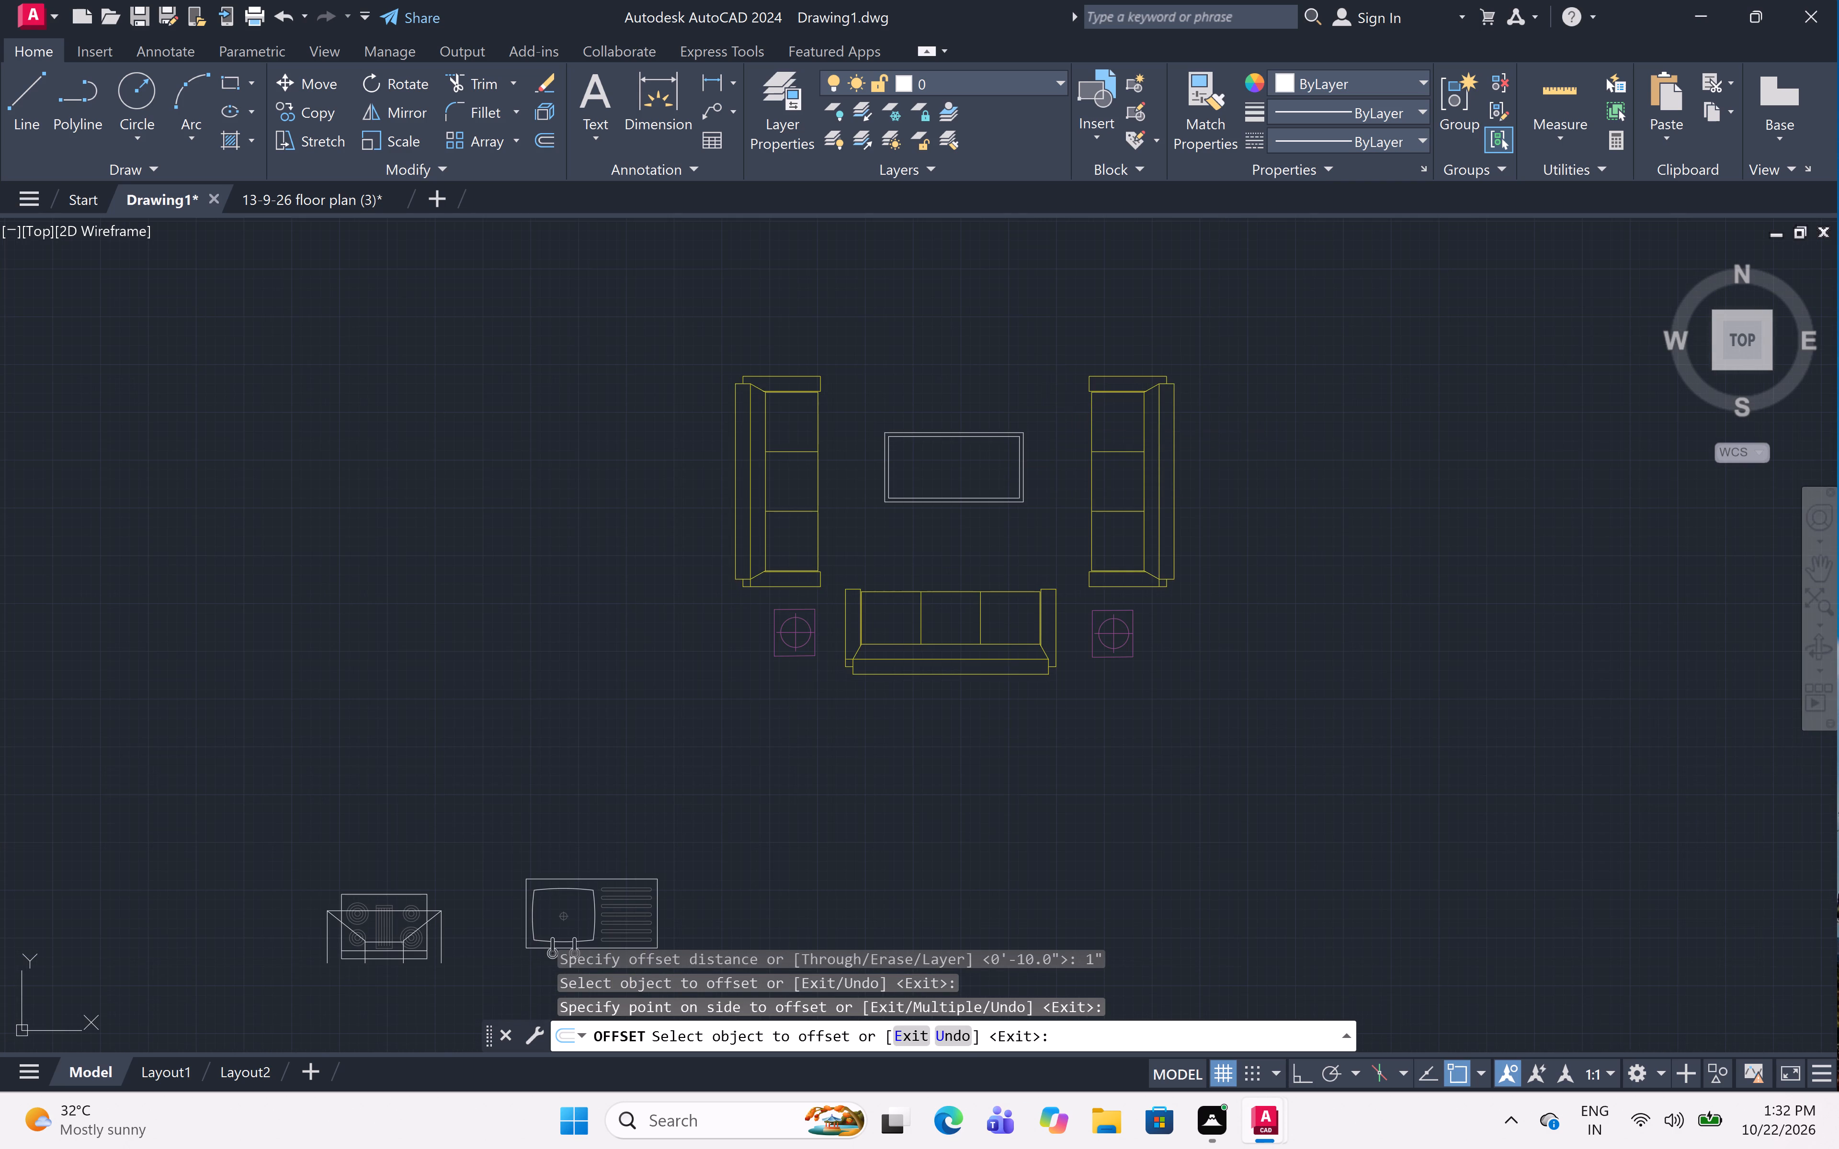
Colour both coffee-table rectangles the same yellow as the sofas.
click(1044, 384)
click(867, 527)
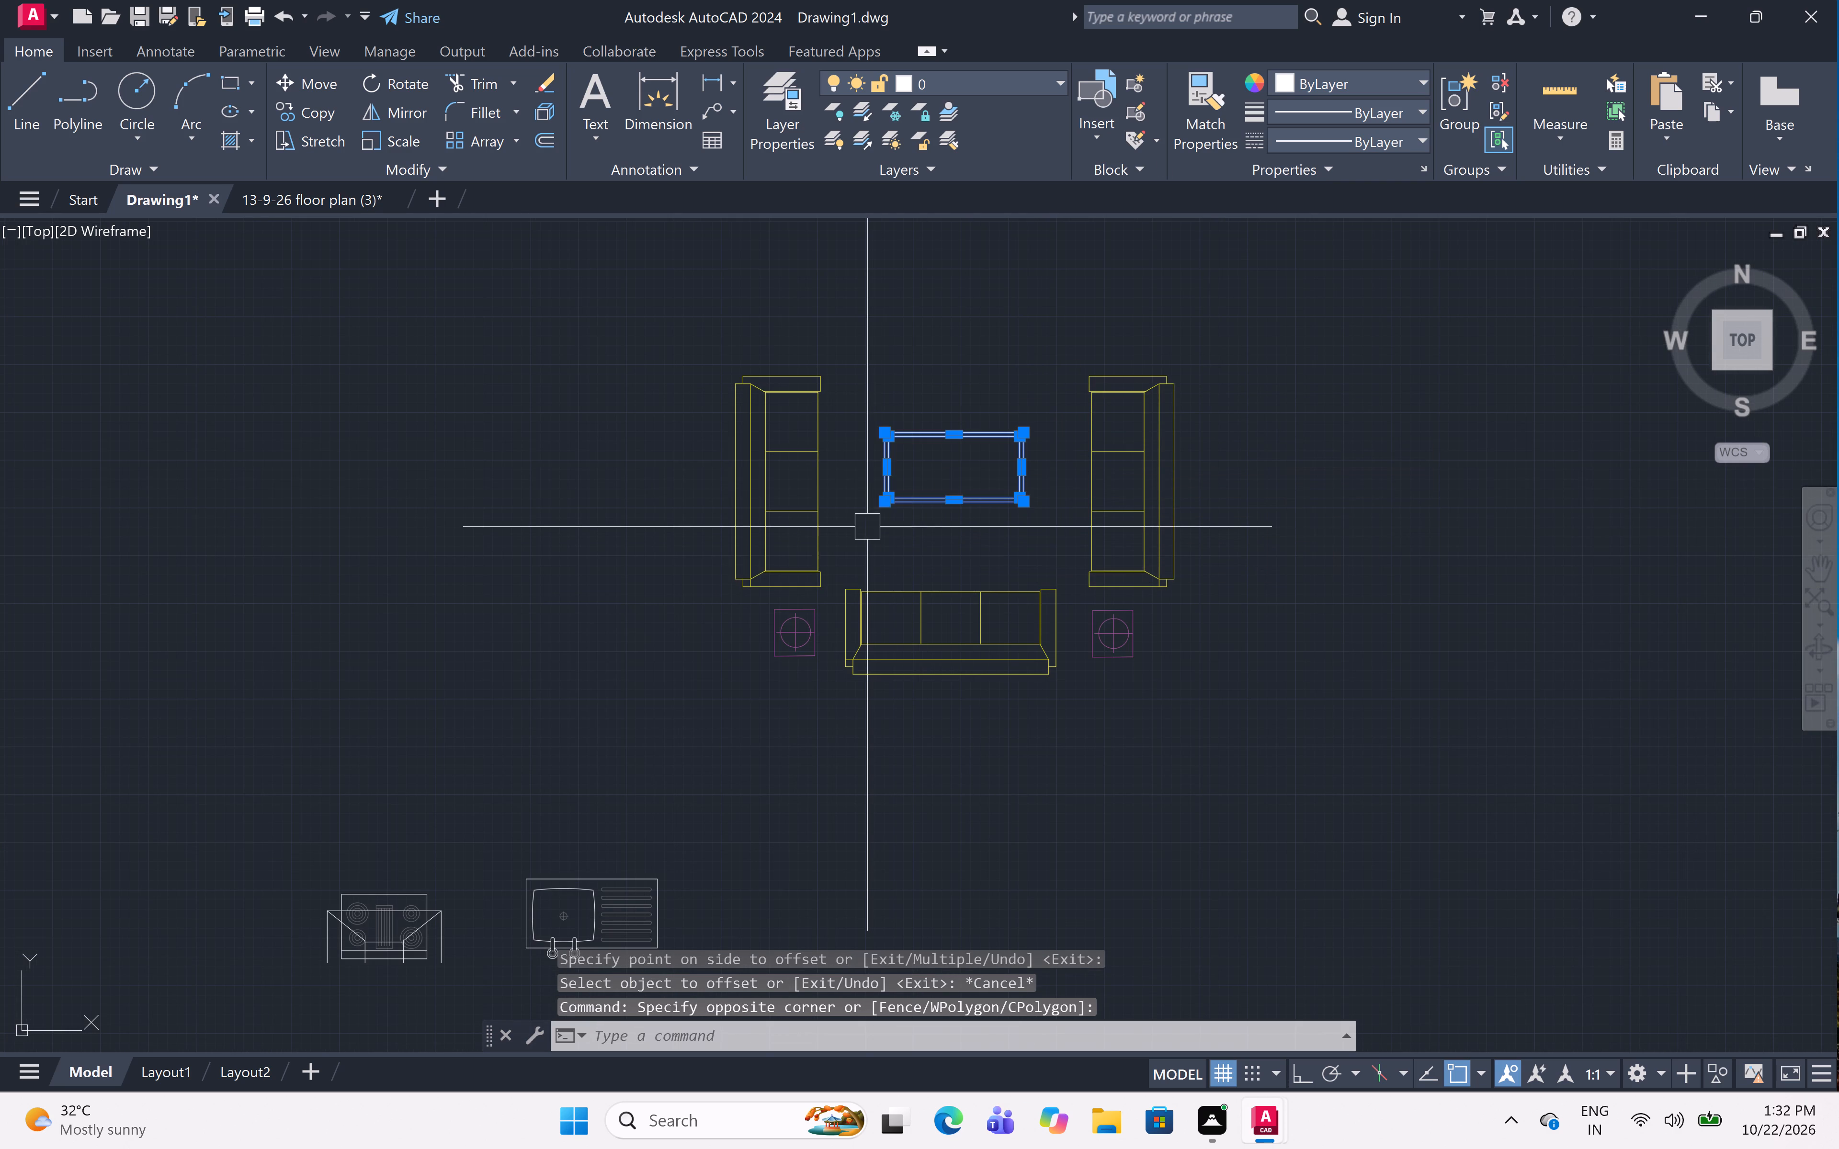
click(1351, 74)
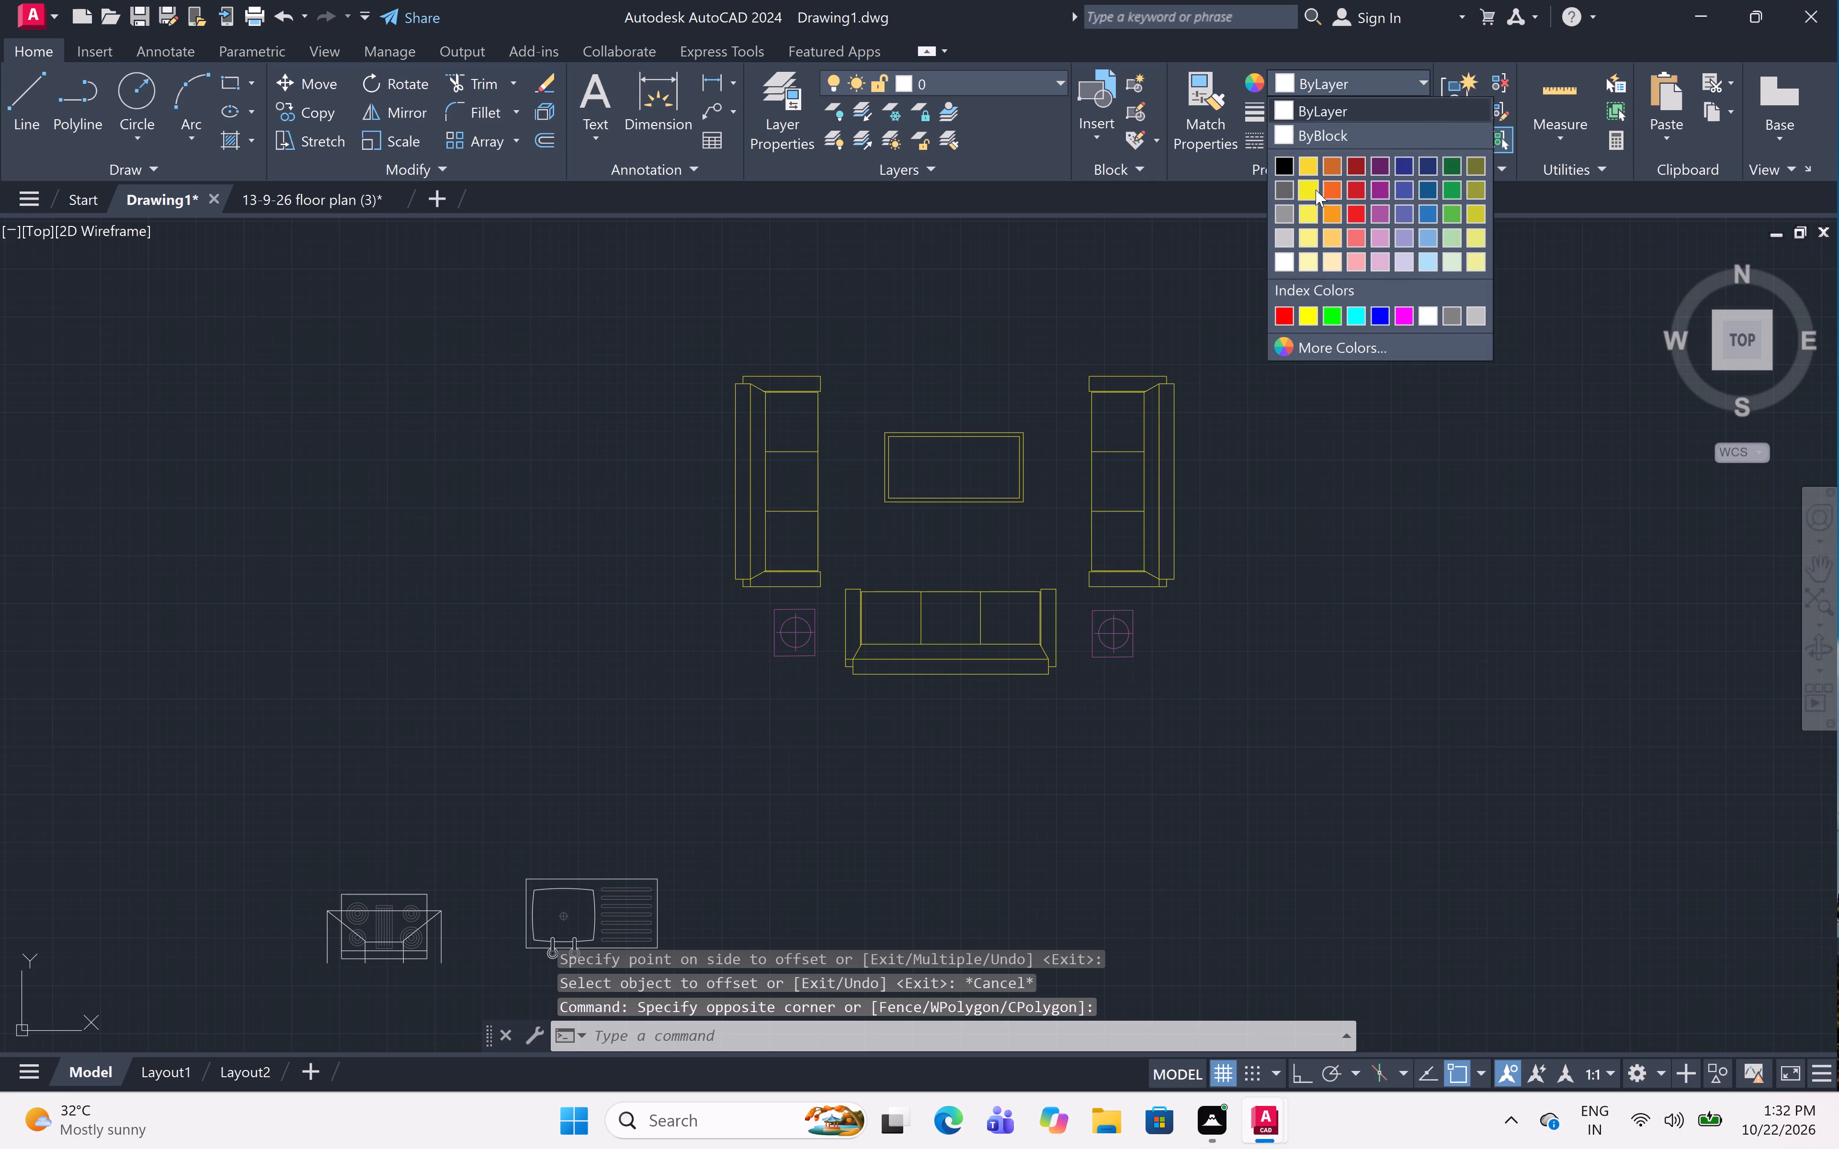
click(1316, 190)
key(Escape)
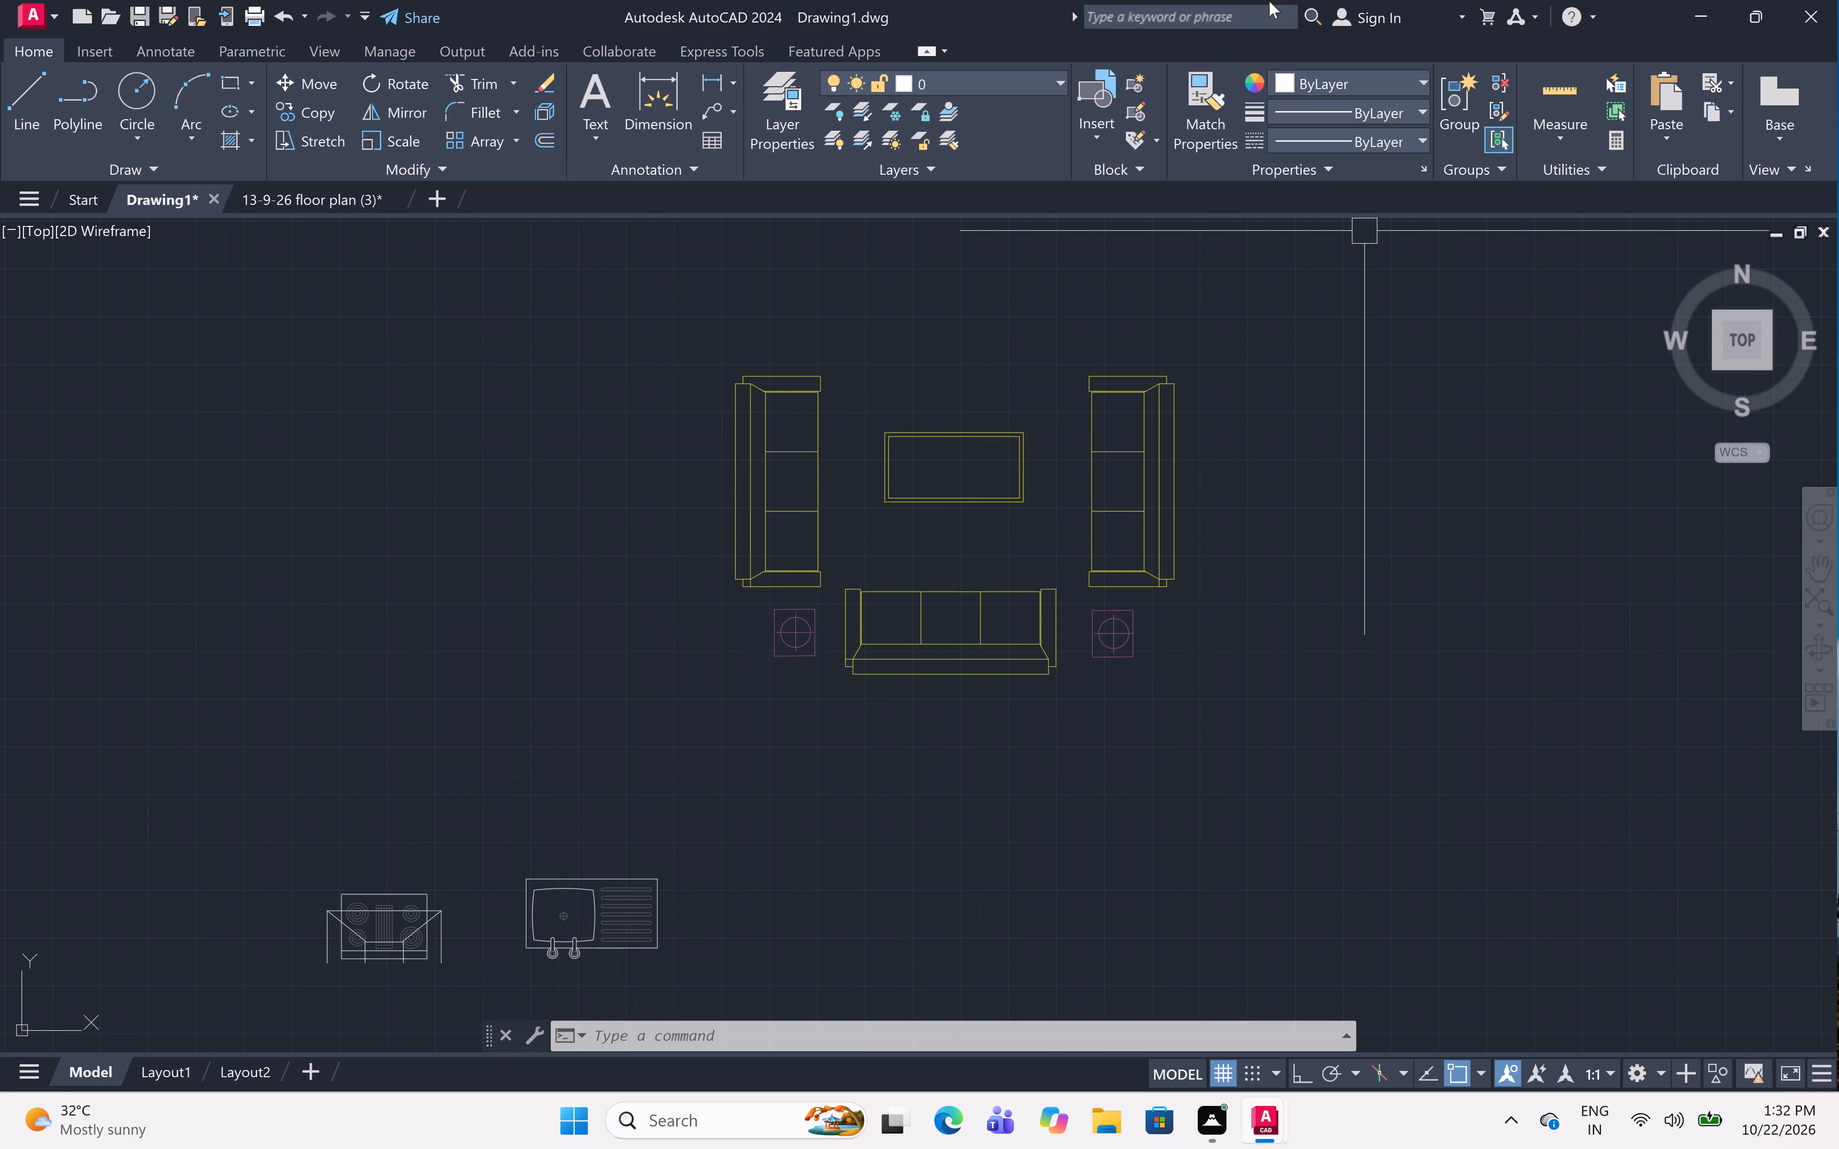
Move the three sofas, side tables and coffee table together about 39' into the large room directly above the car area.
scroll(978, 389, down, 2)
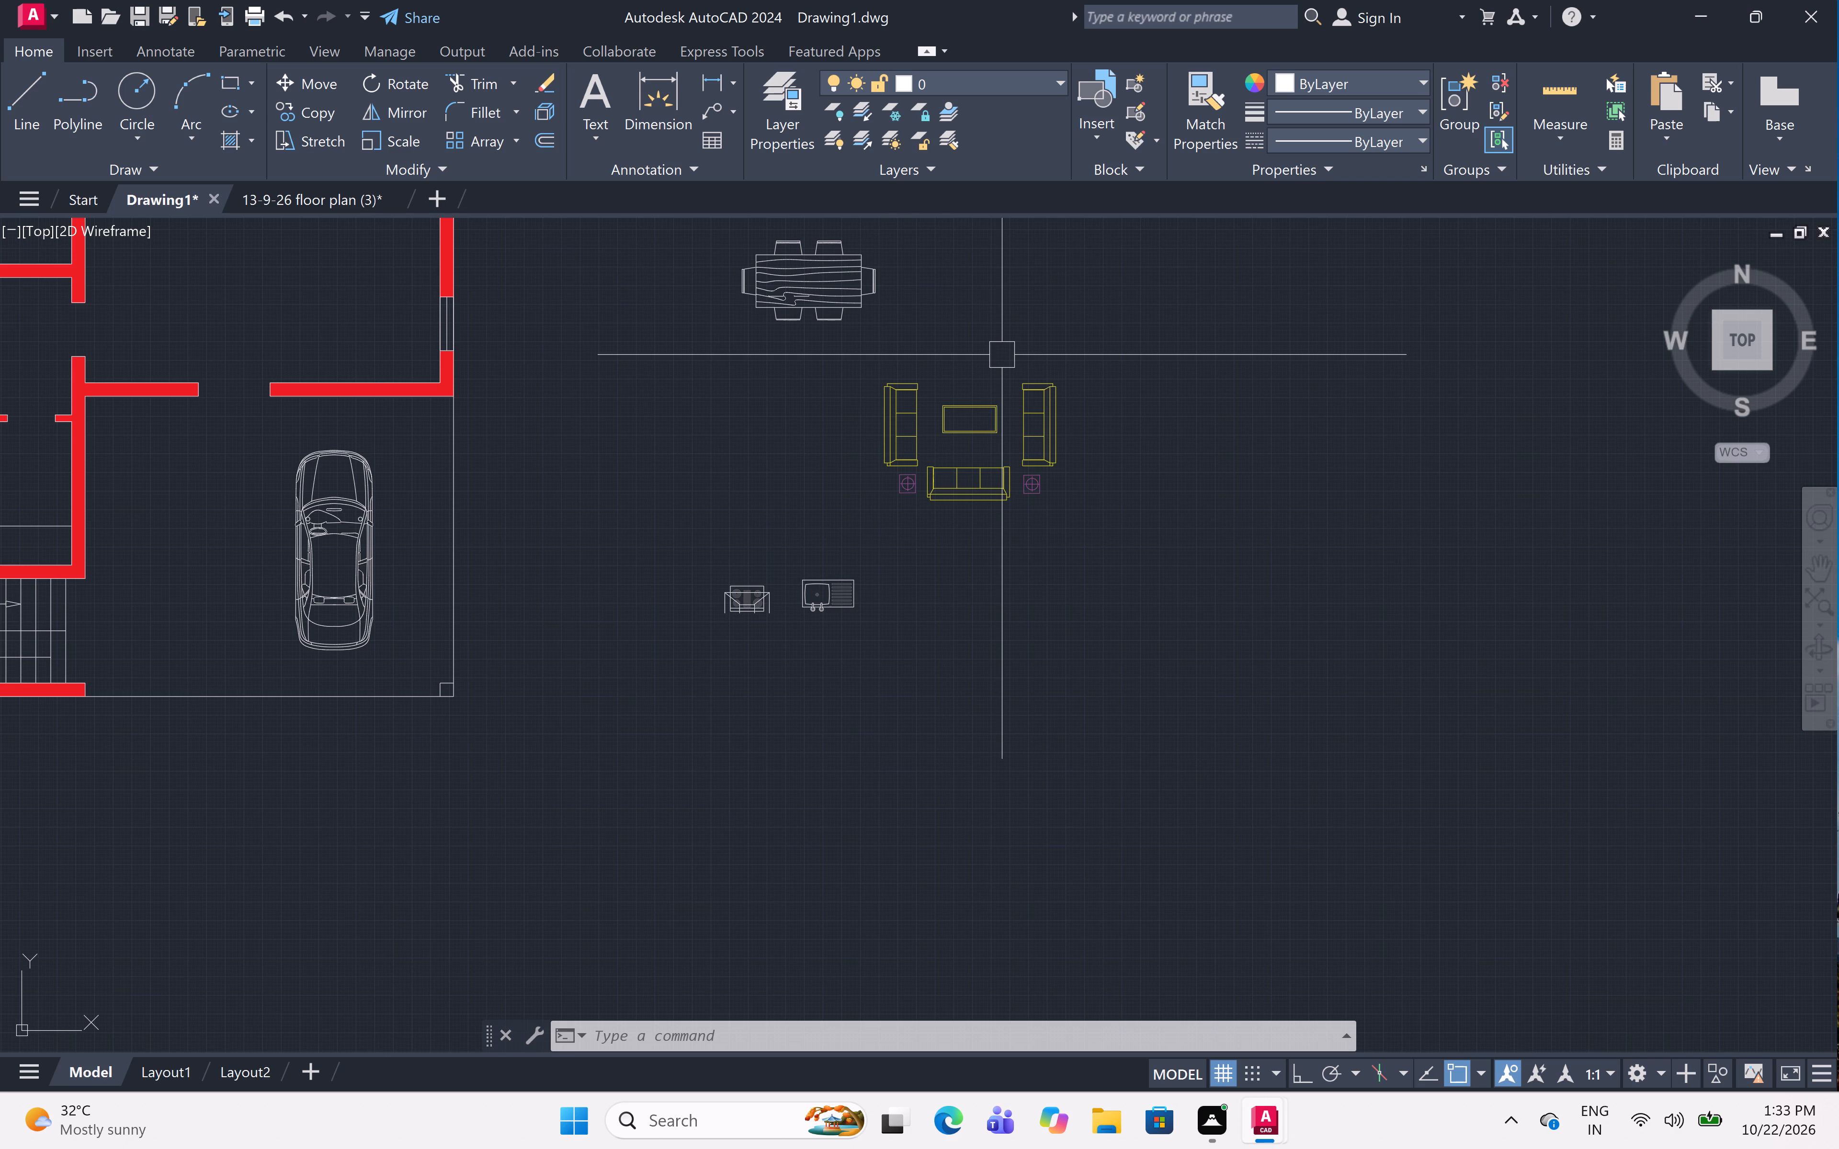
scroll(756, 610, down, 2)
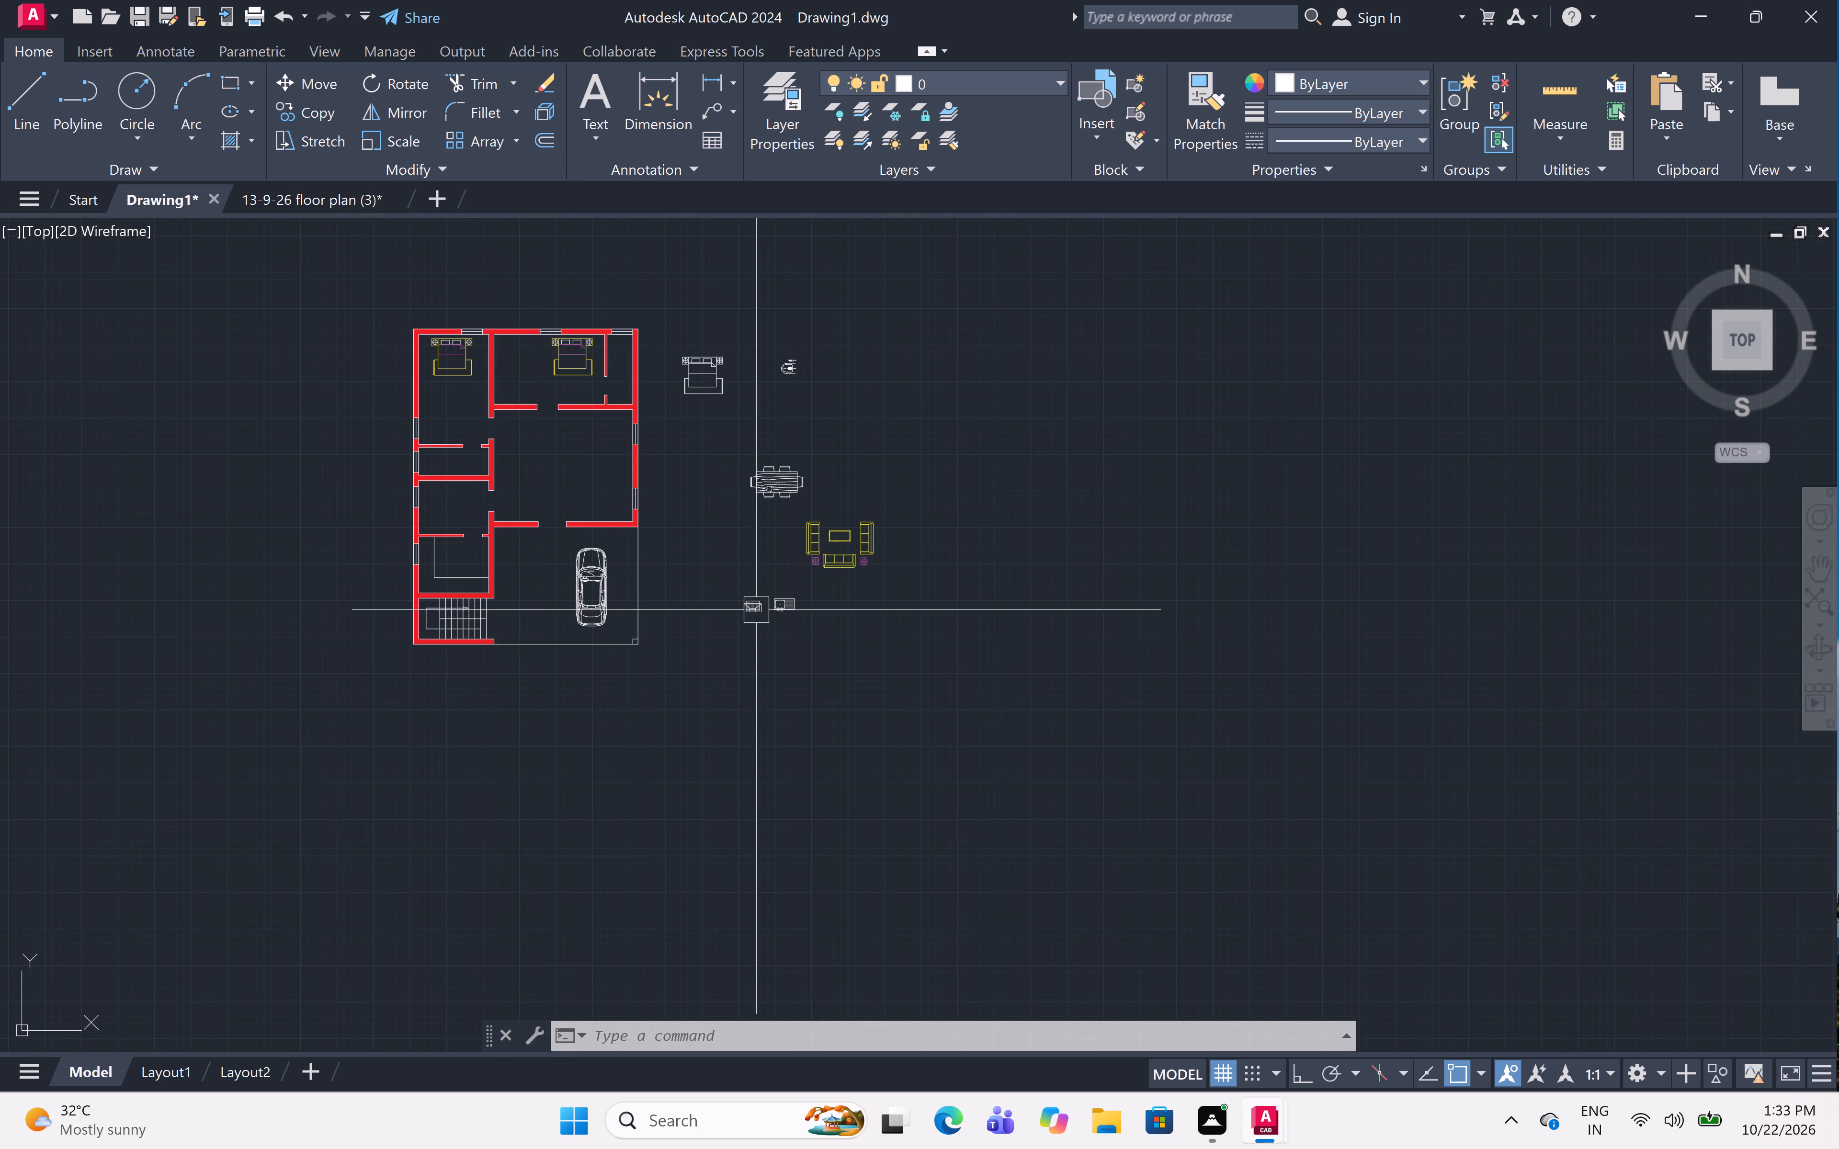
middle_drag(759, 607, 784, 696)
scroll(846, 713, up, 2)
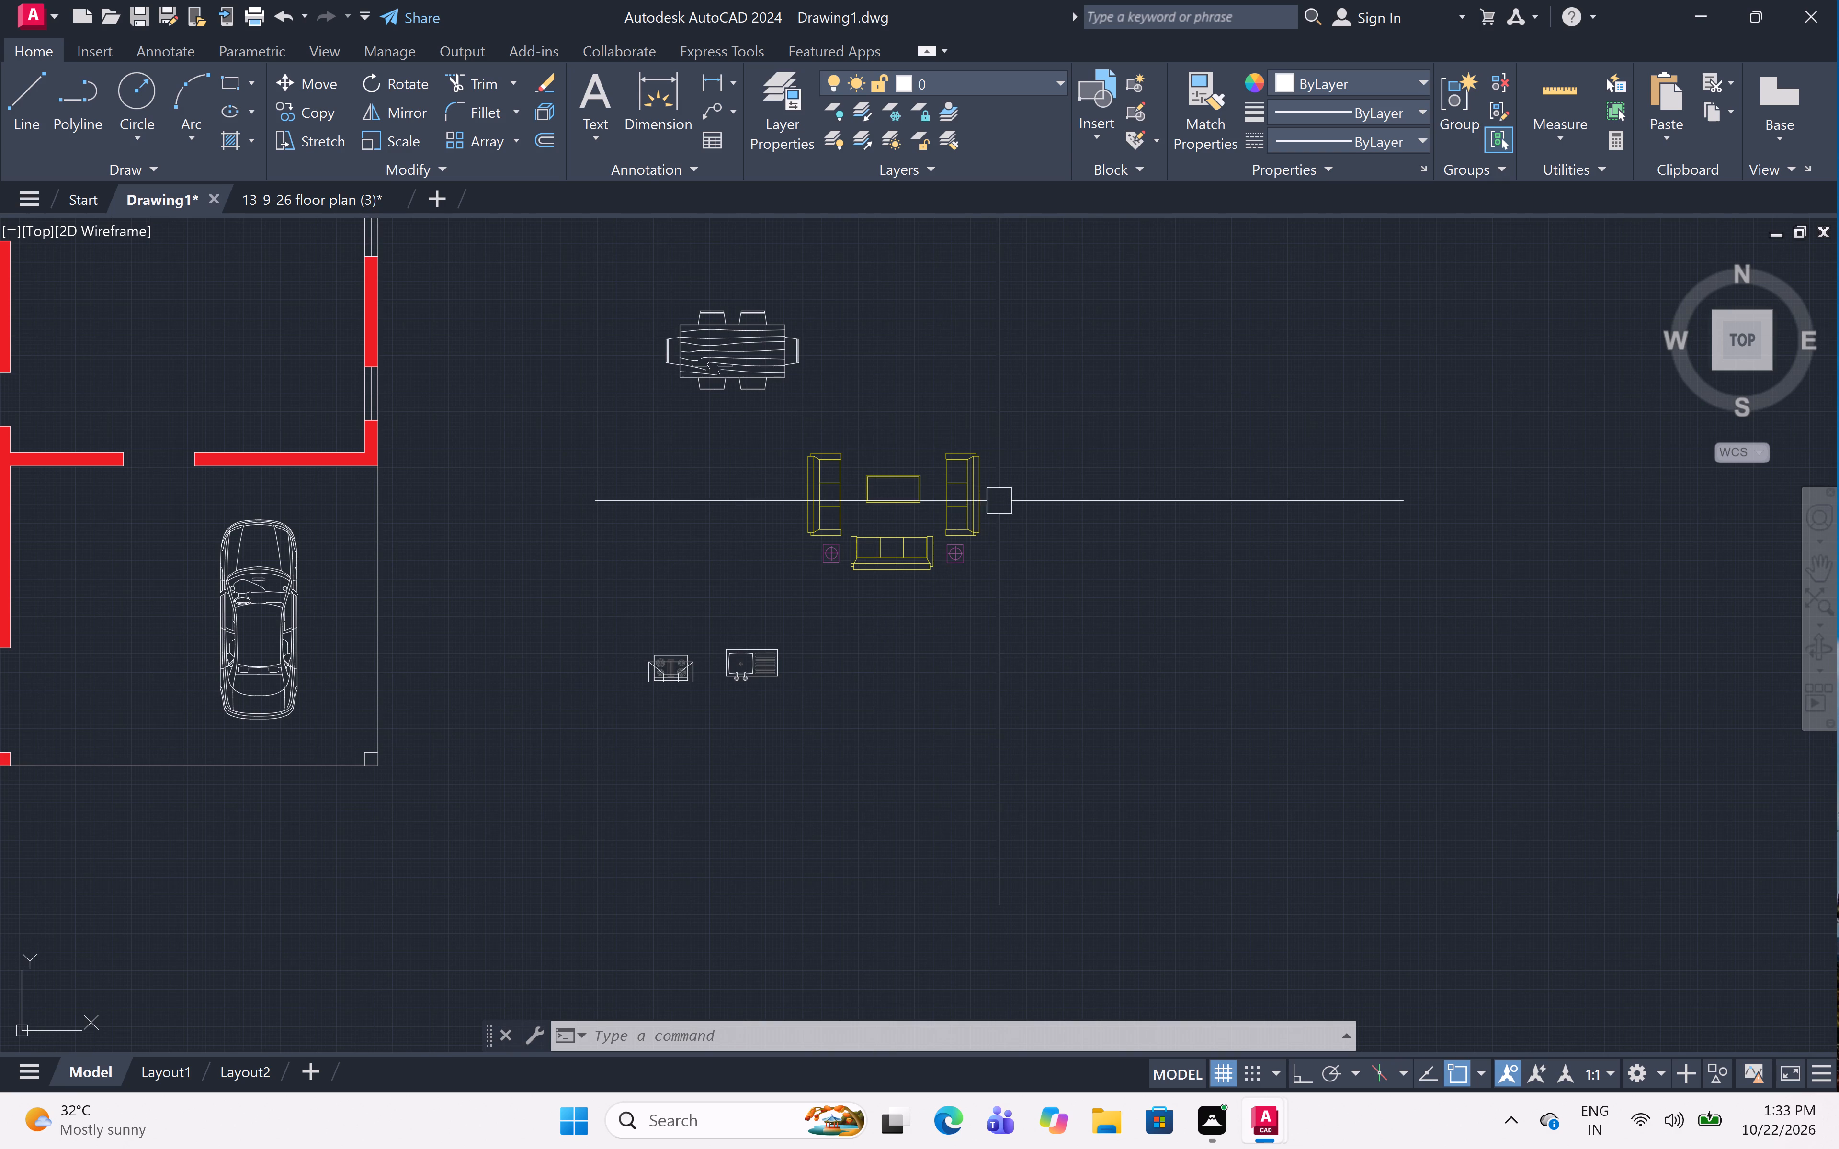
click(1017, 423)
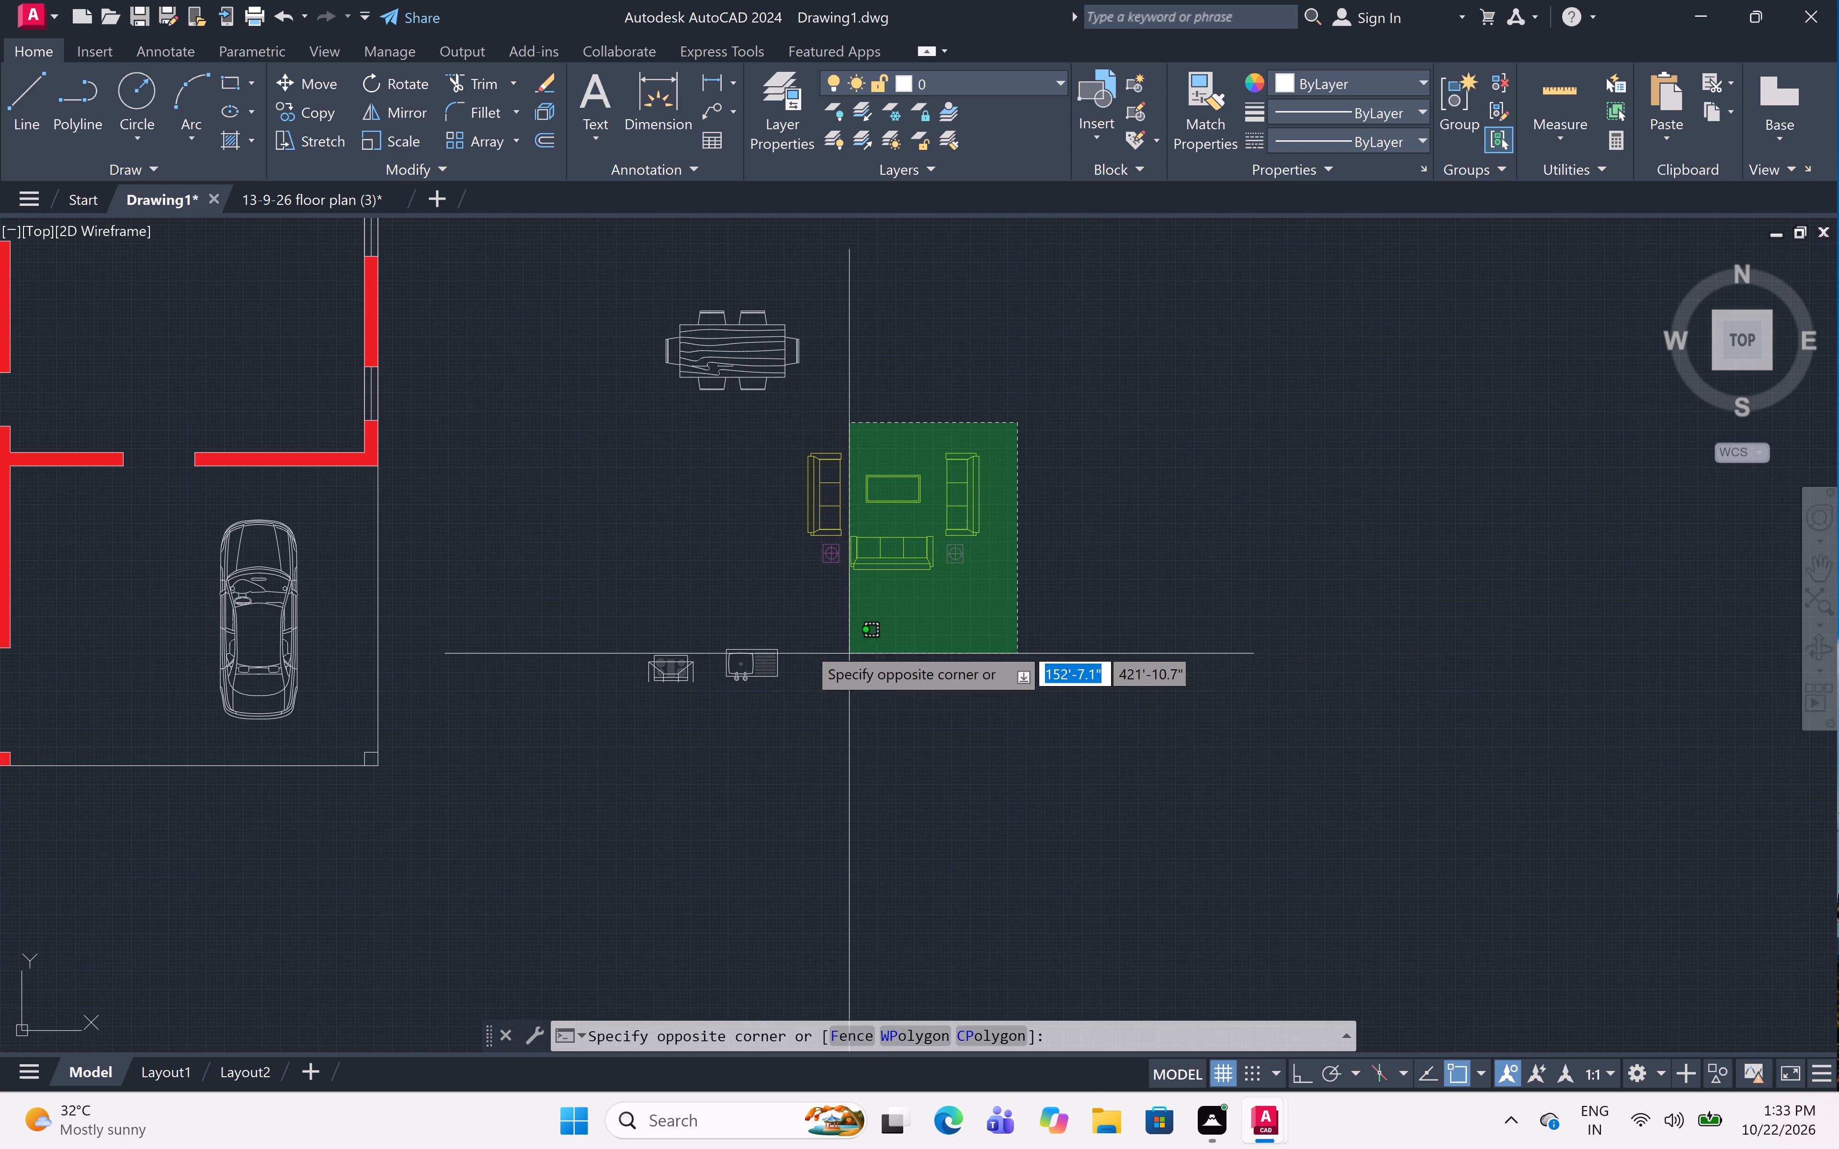
click(784, 640)
text(m)
key(space)
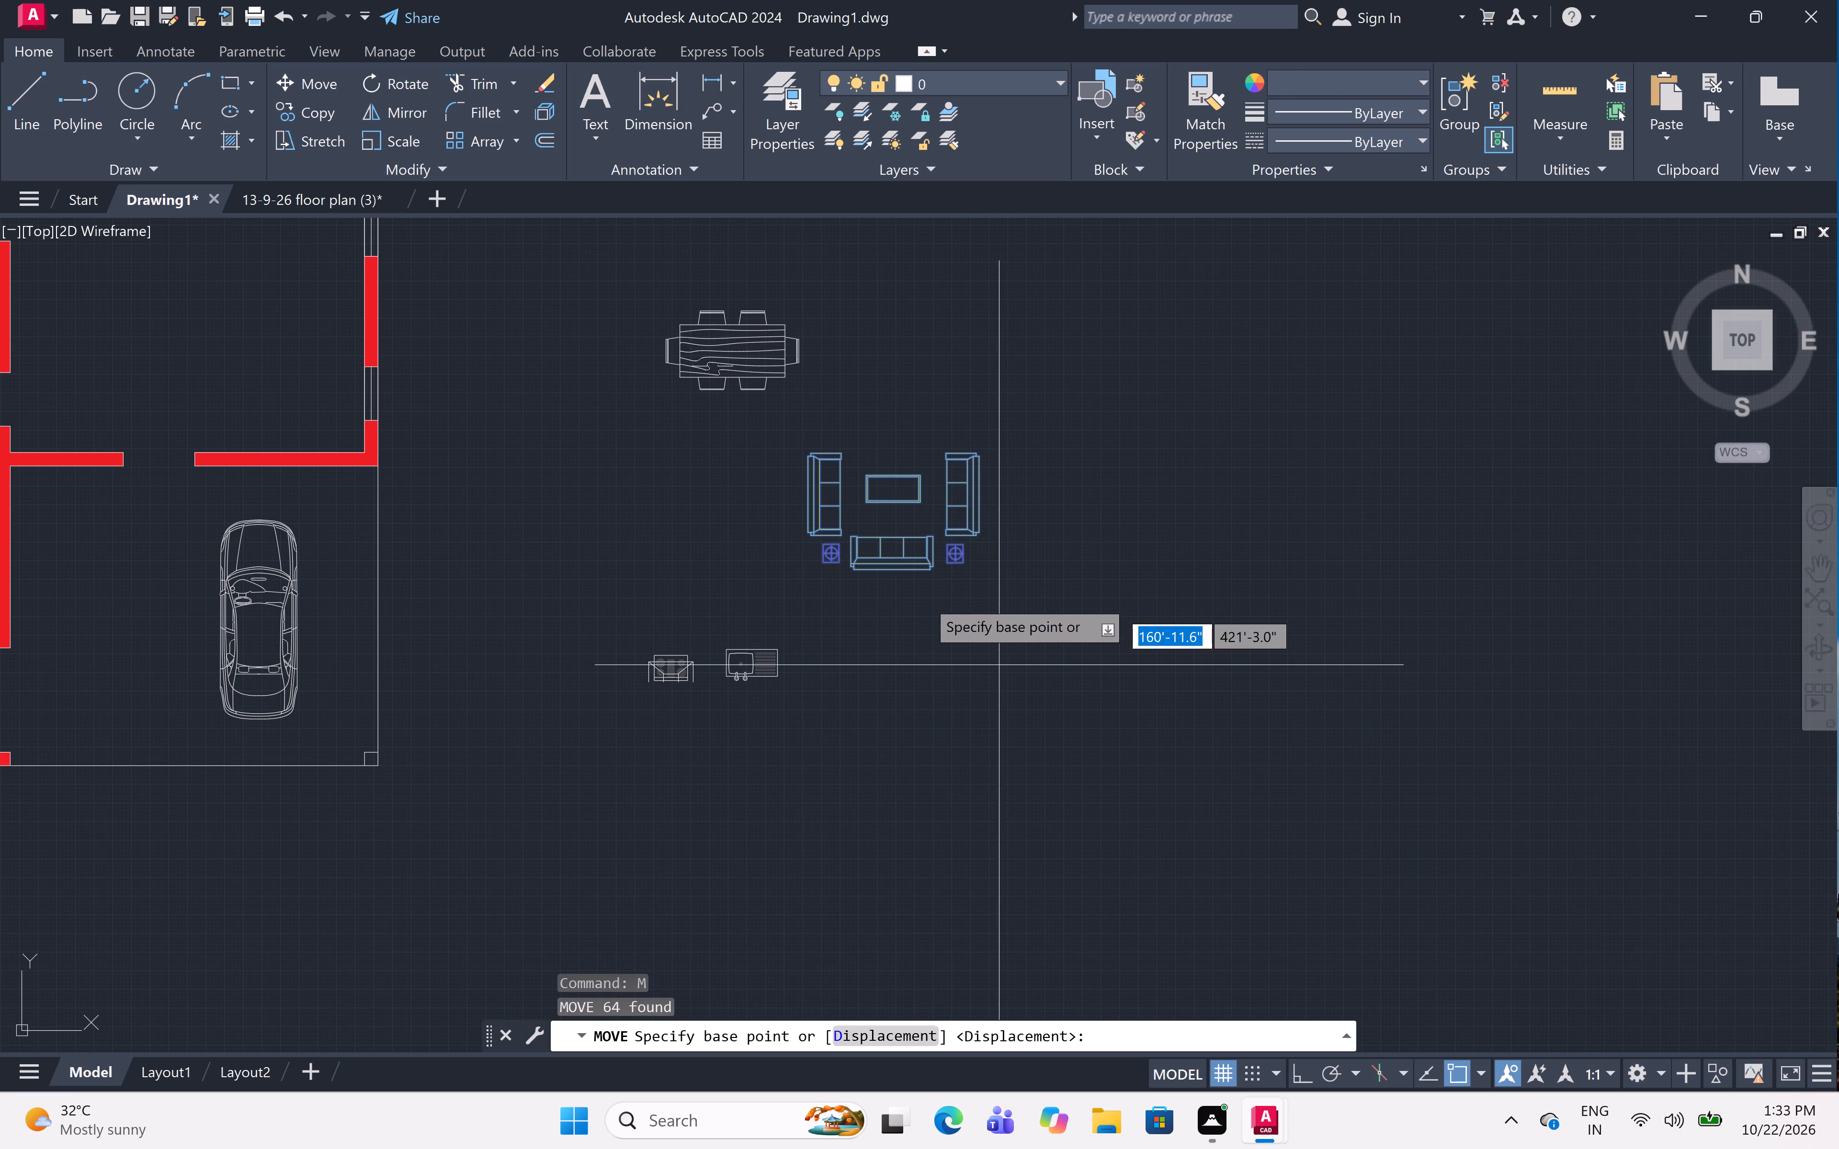
click(856, 540)
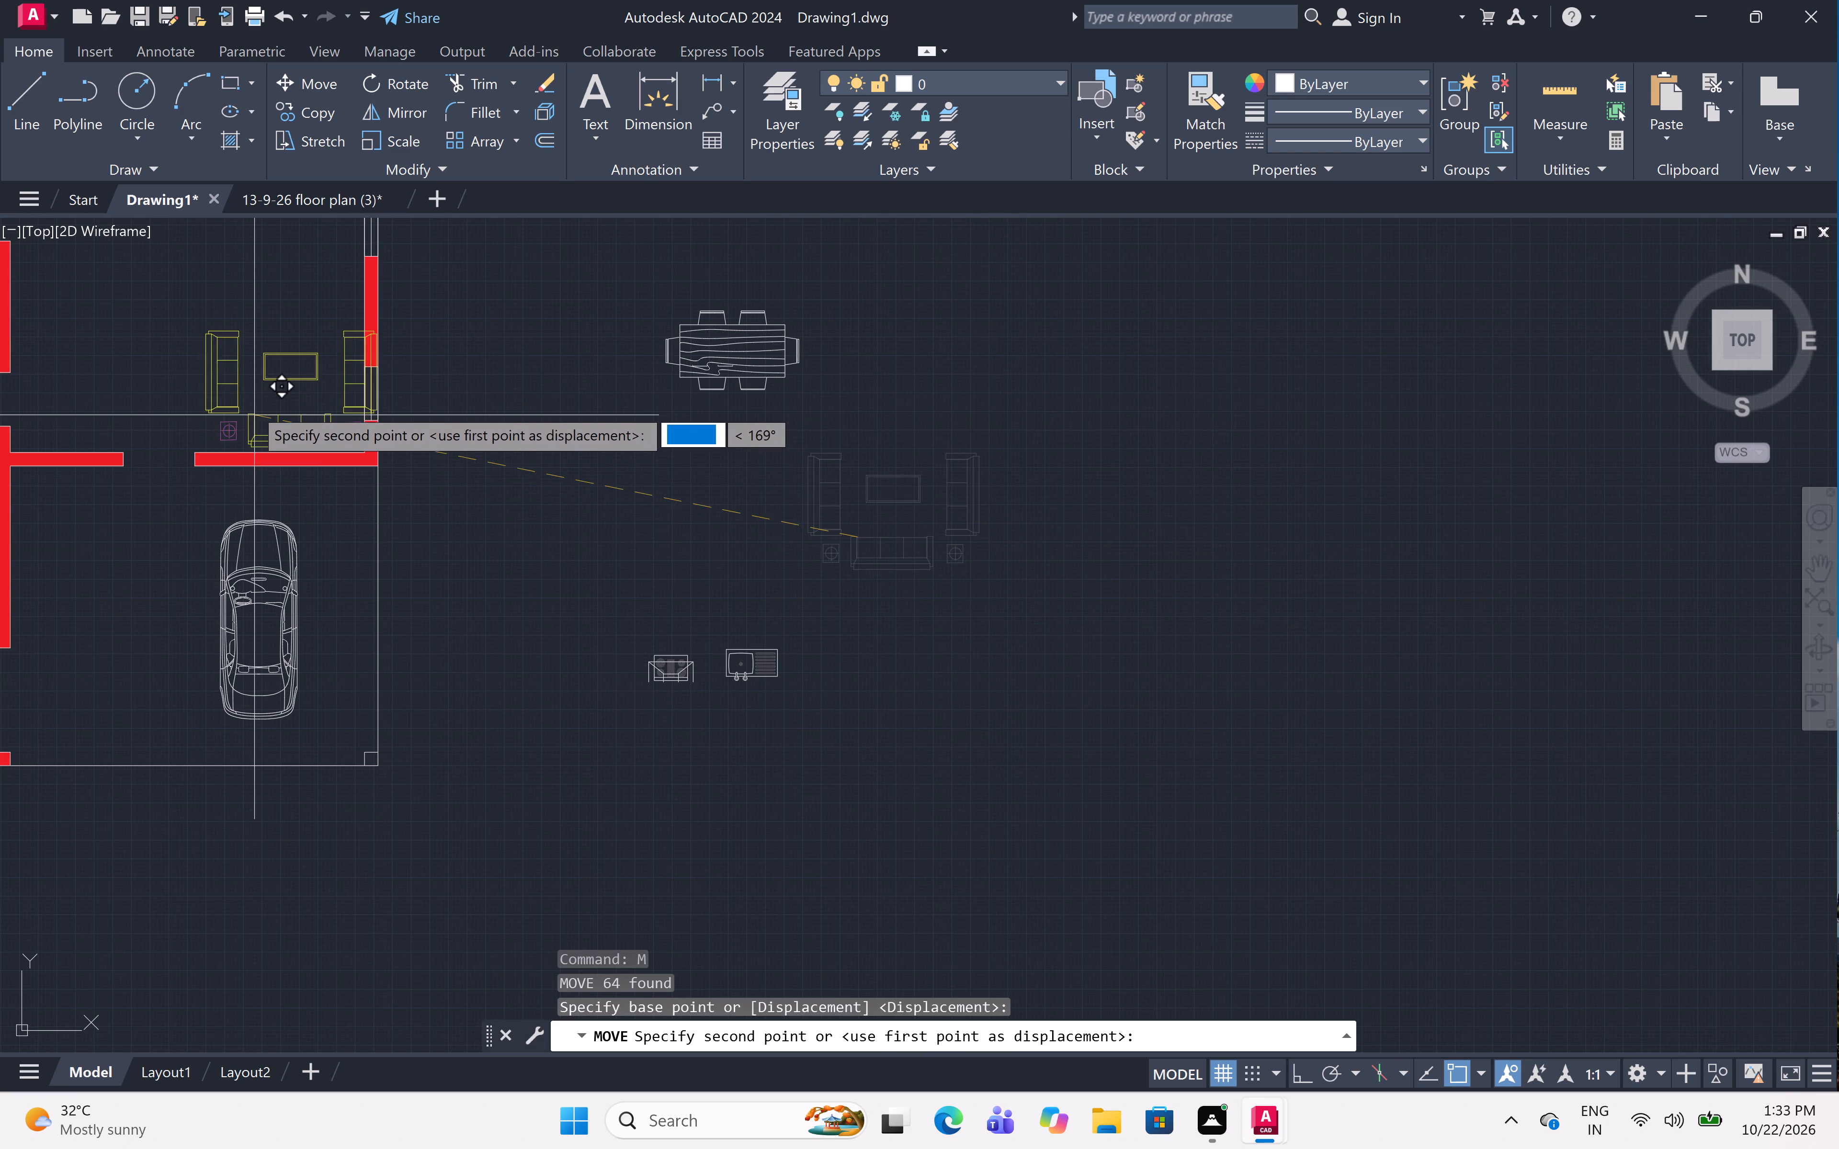
middle_drag(250, 401, 536, 636)
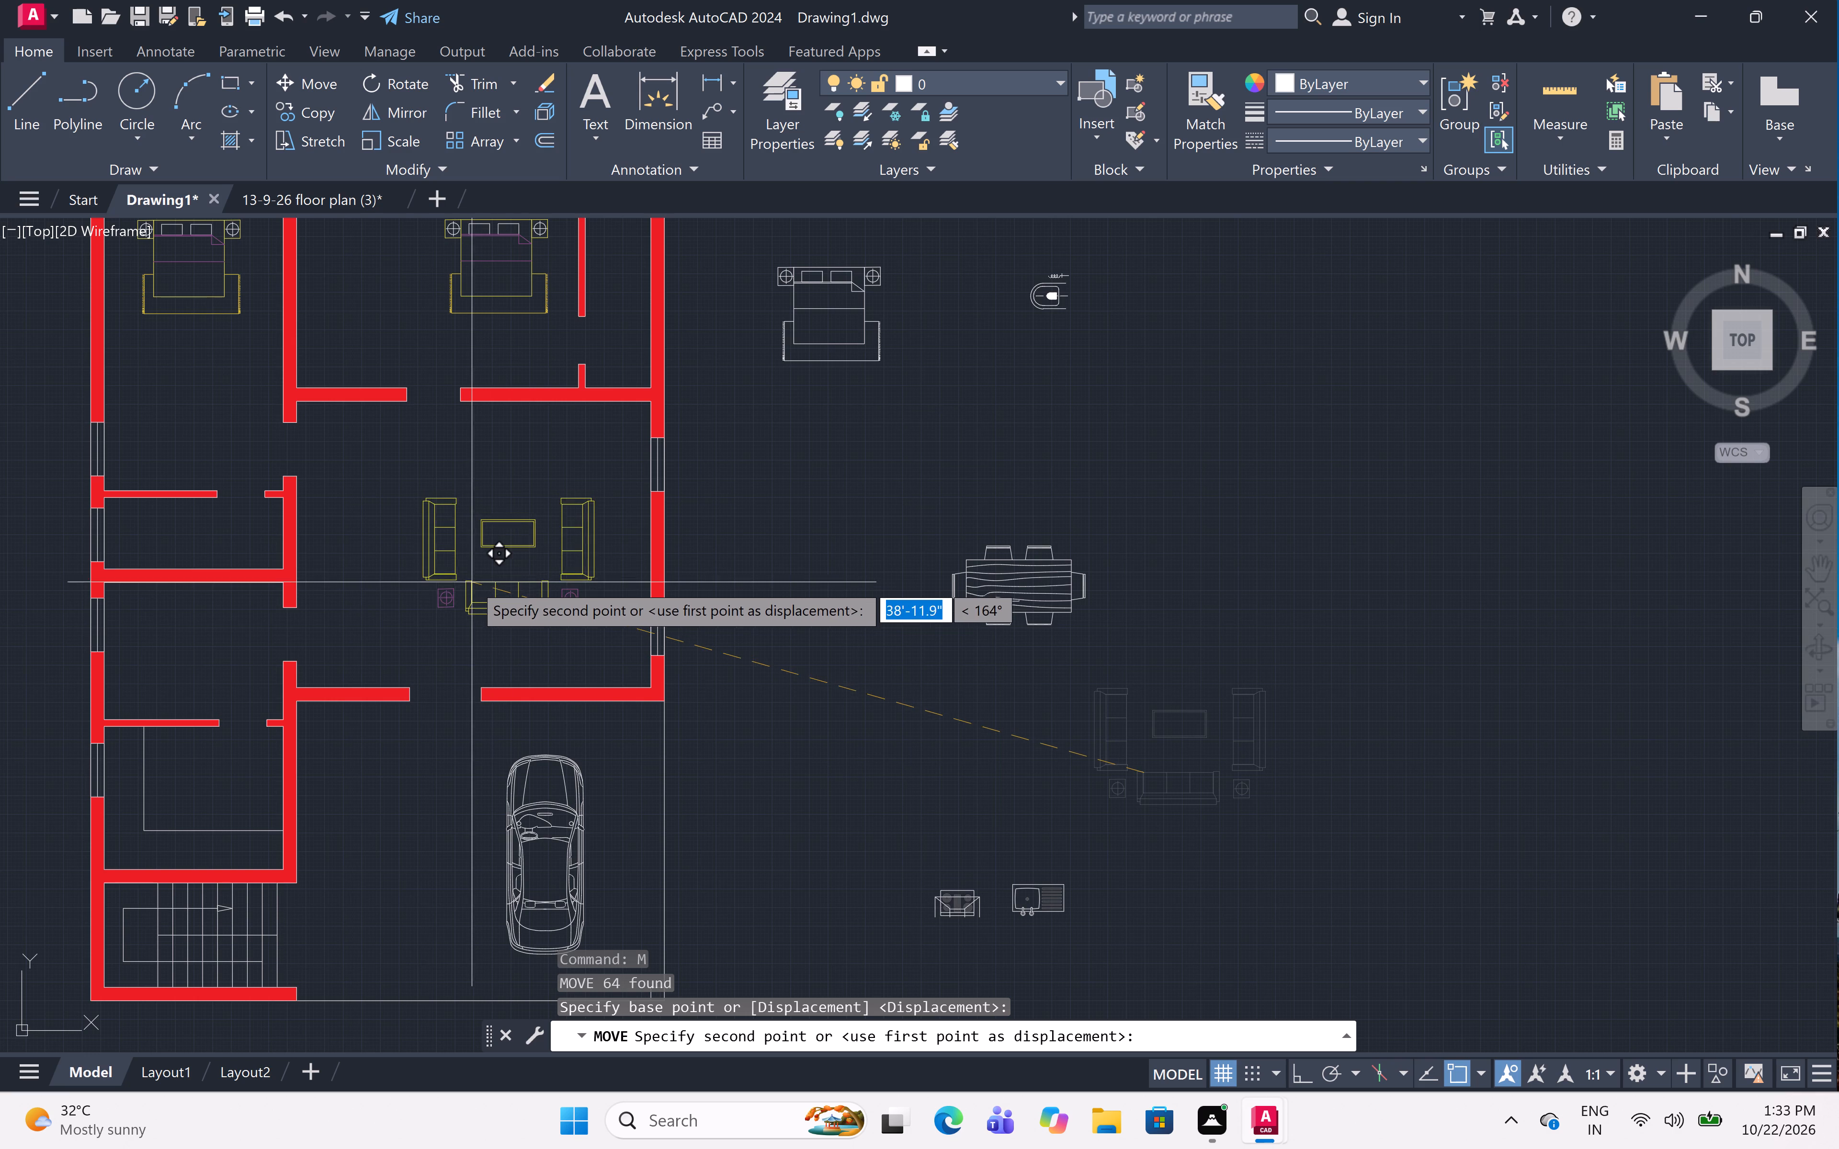
click(474, 586)
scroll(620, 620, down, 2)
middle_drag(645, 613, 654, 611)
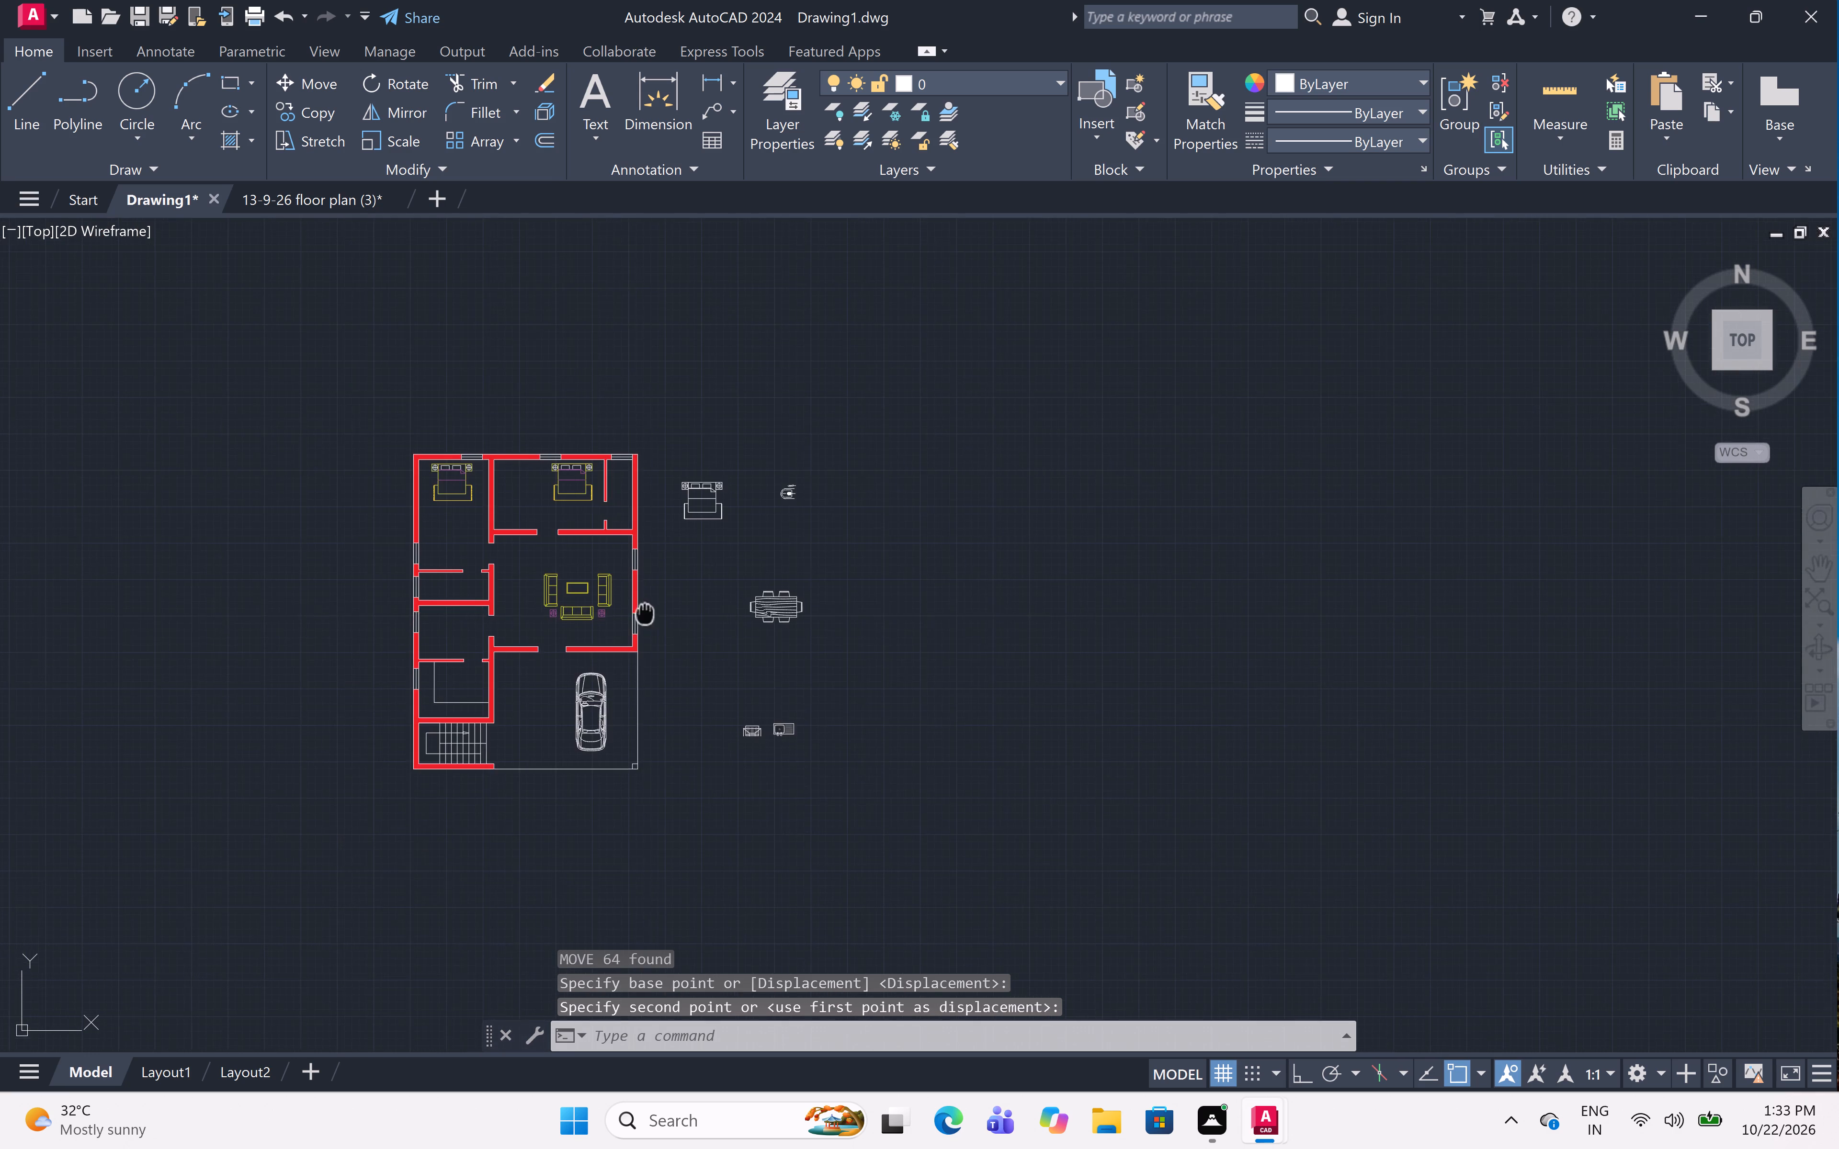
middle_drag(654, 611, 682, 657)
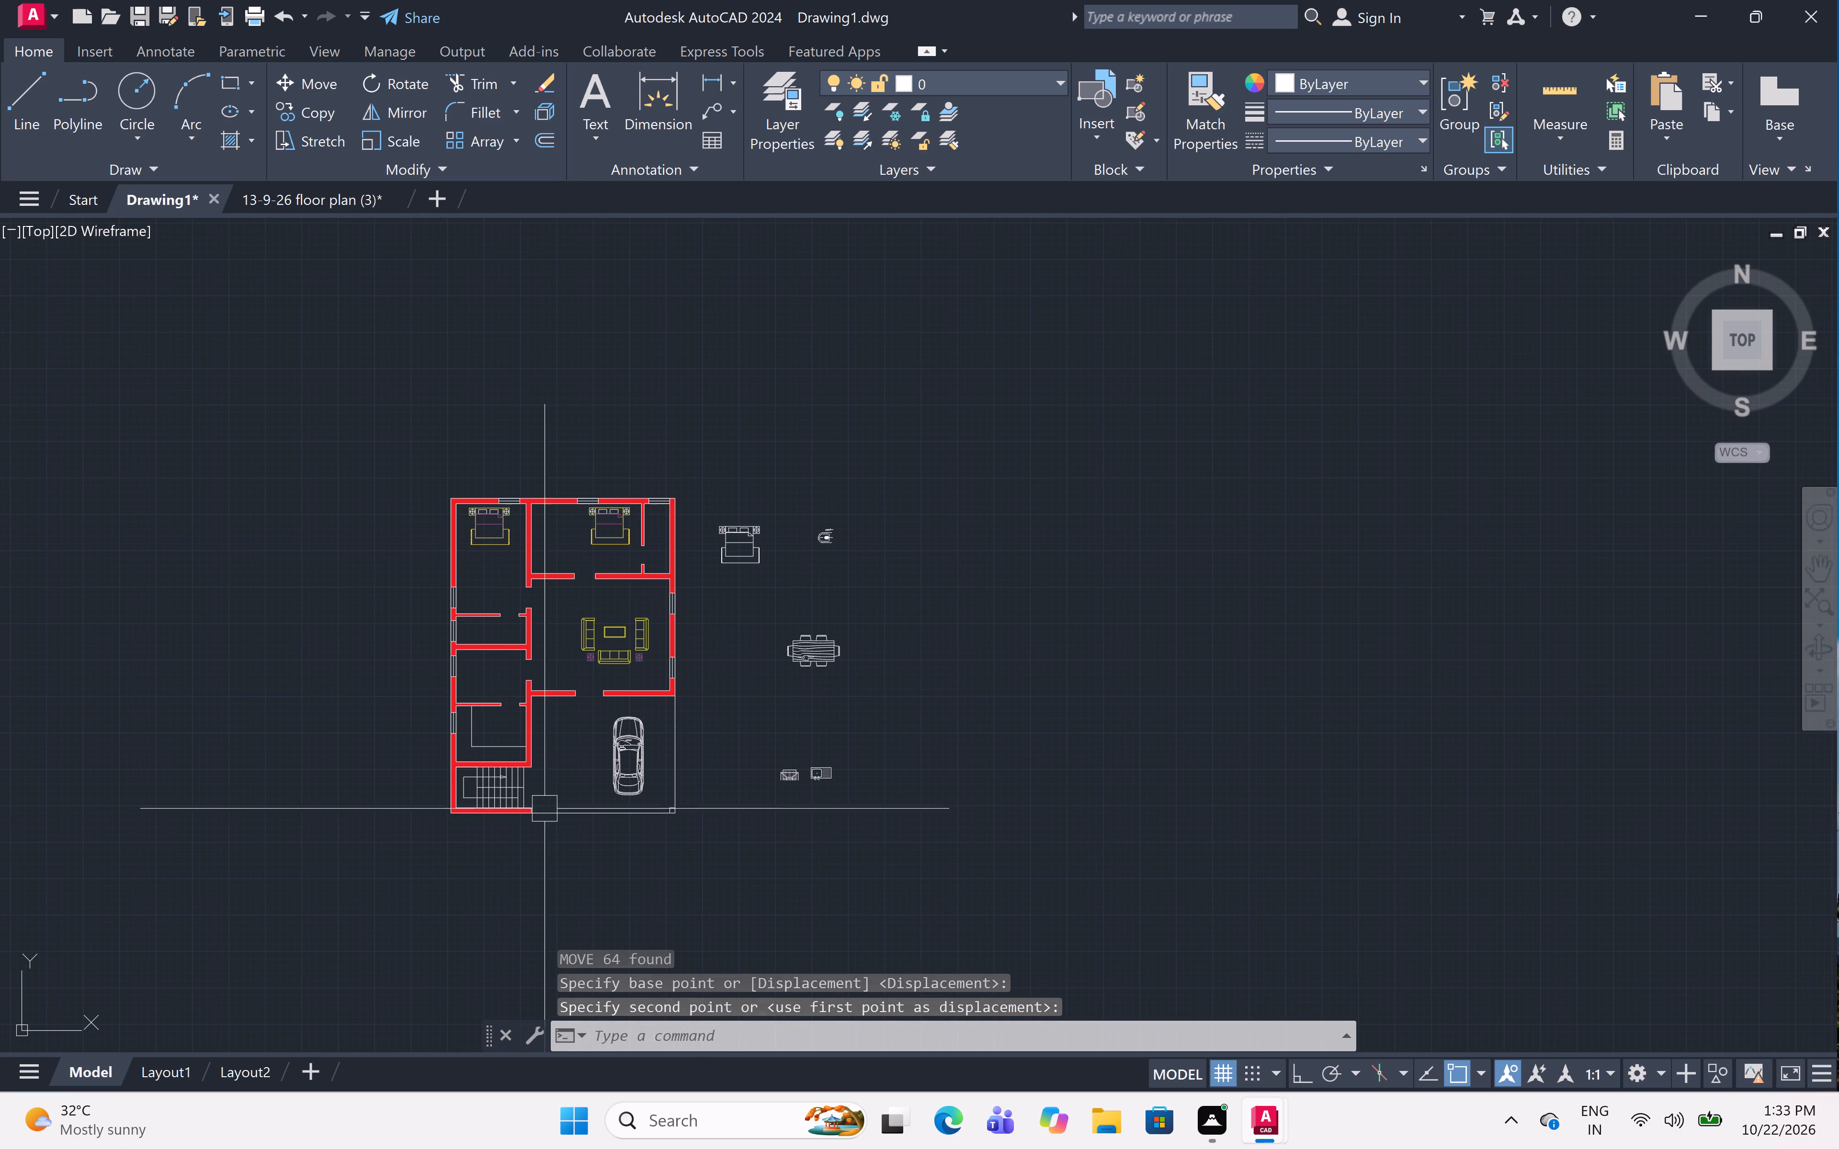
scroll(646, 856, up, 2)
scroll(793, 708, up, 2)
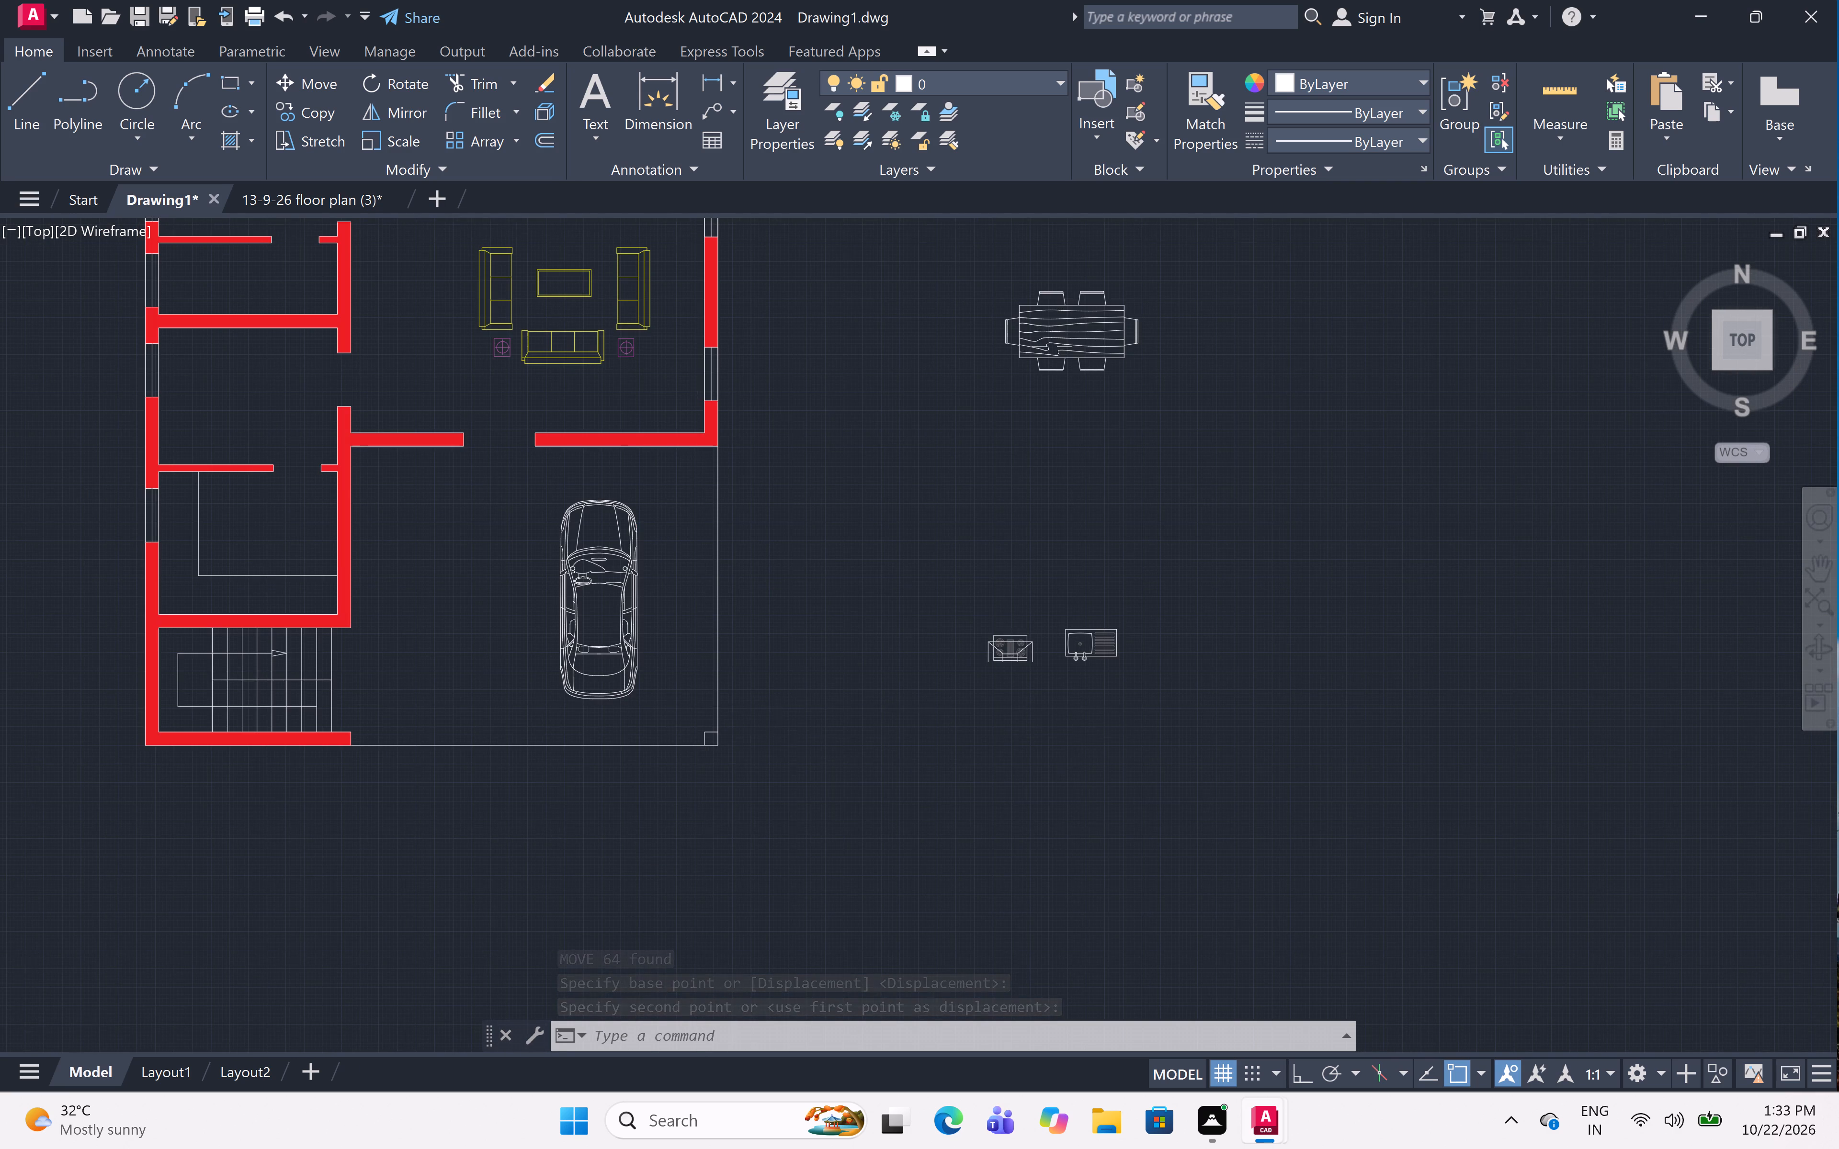
Move the stove and sink blocks together about 44' onto the kitchen counter directly above the staircase.
scroll(978, 636, down, 1)
drag(1063, 496, 1063, 502)
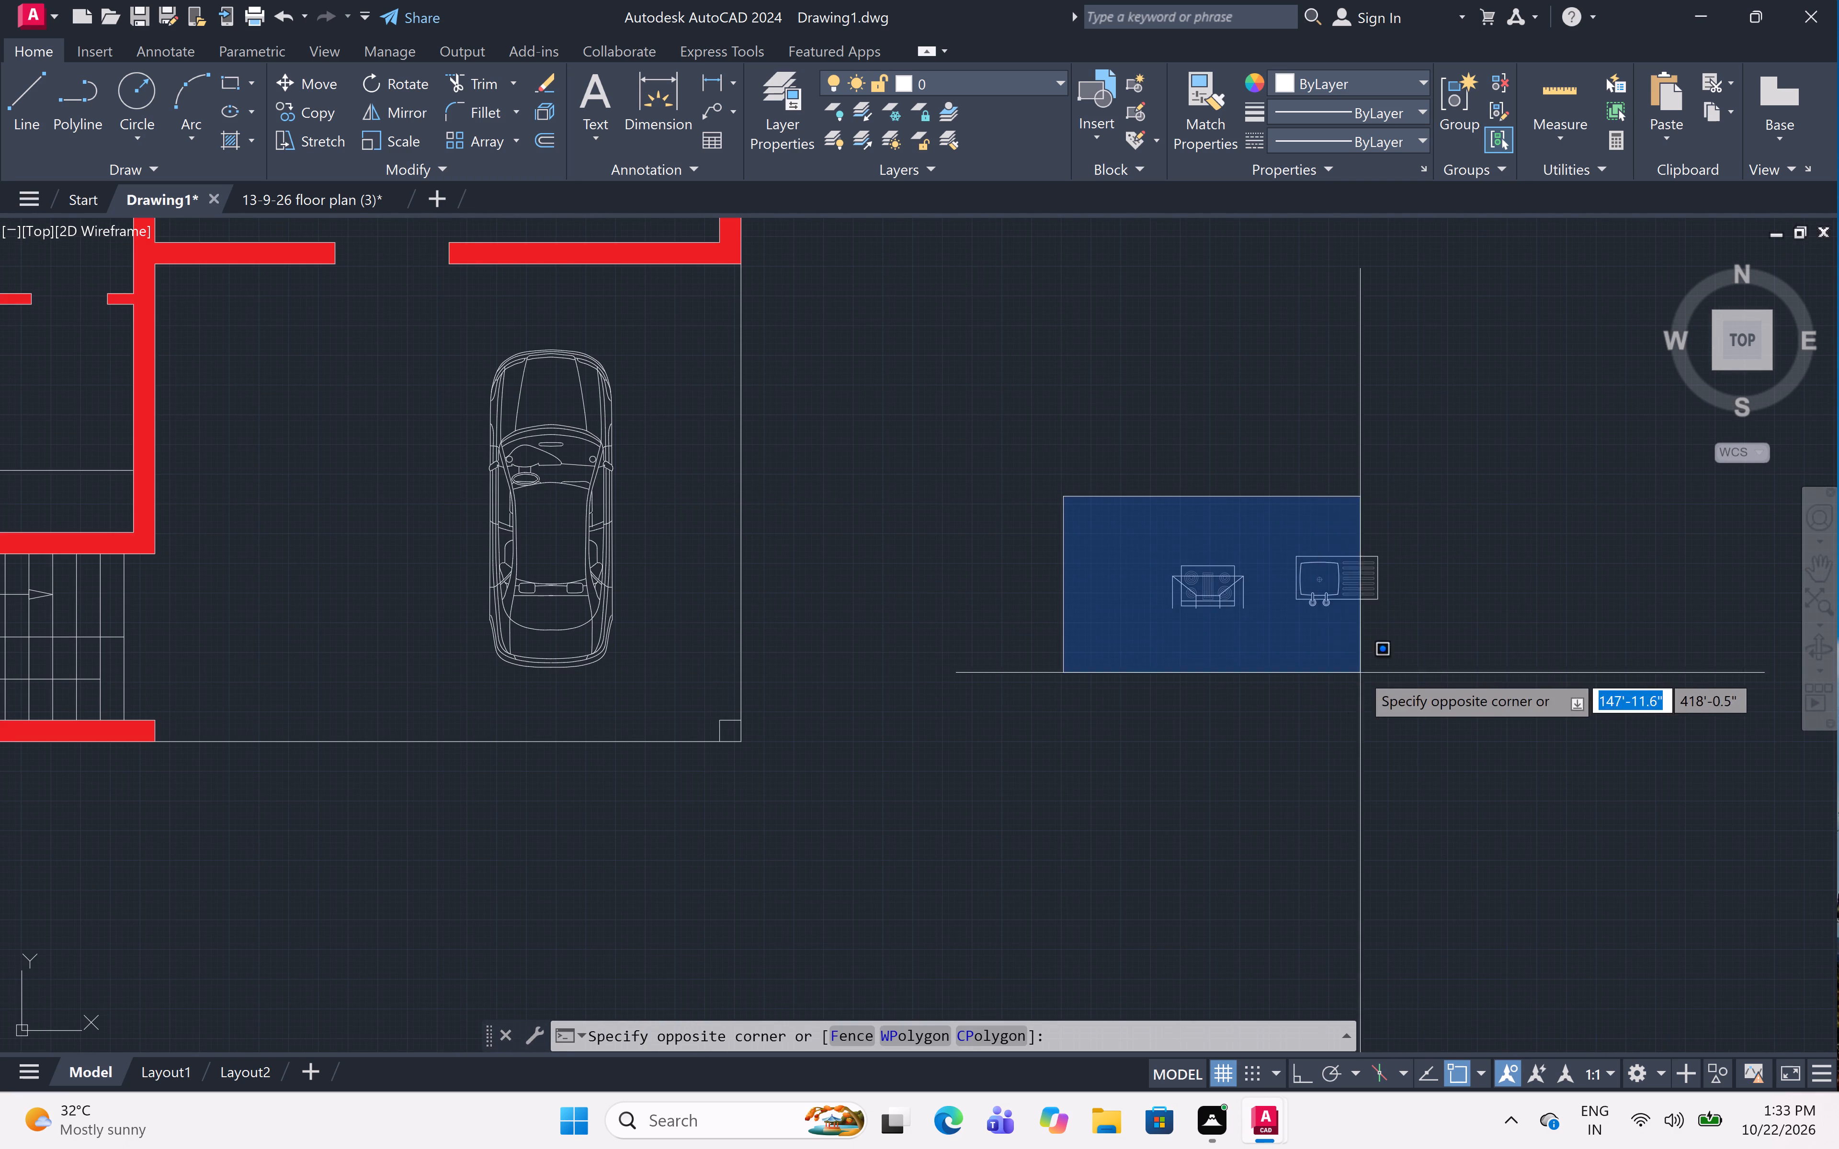
click(1421, 661)
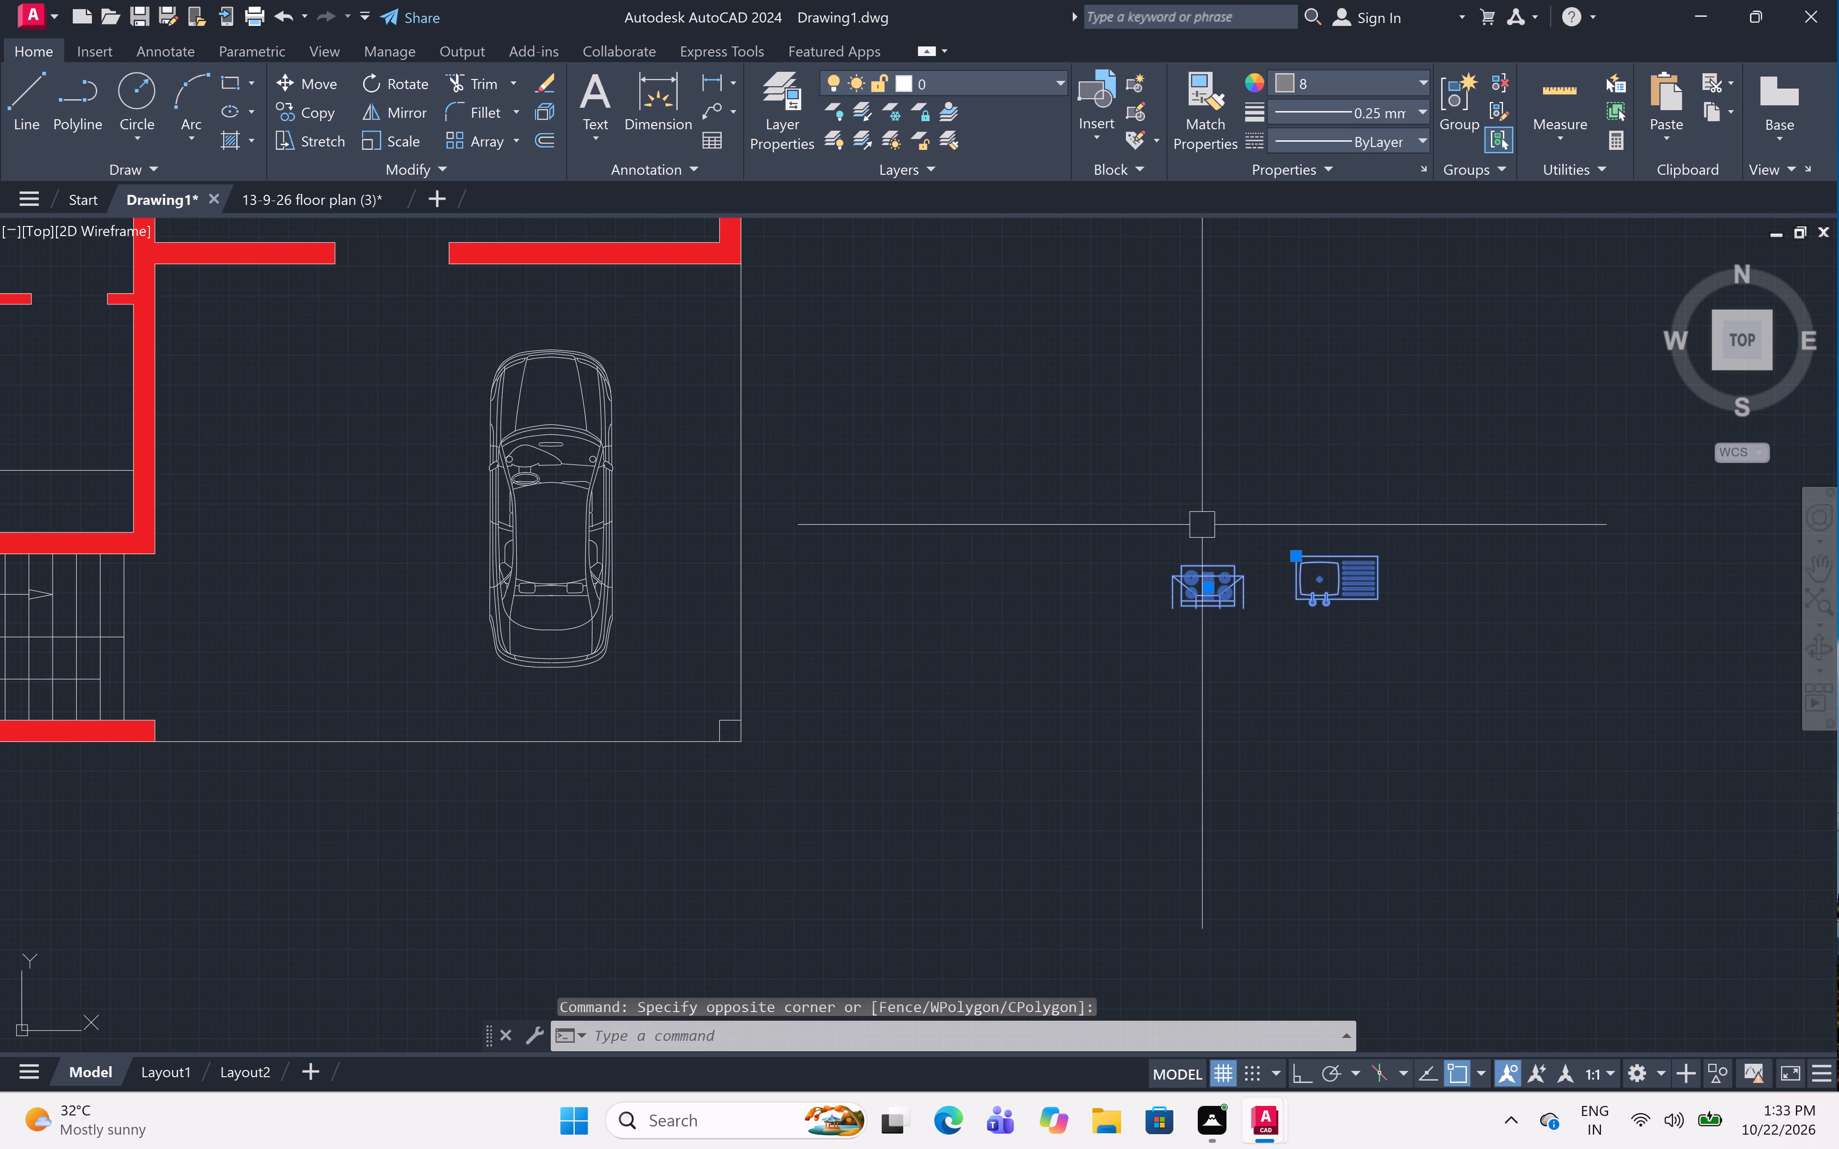
key(m)
key(space)
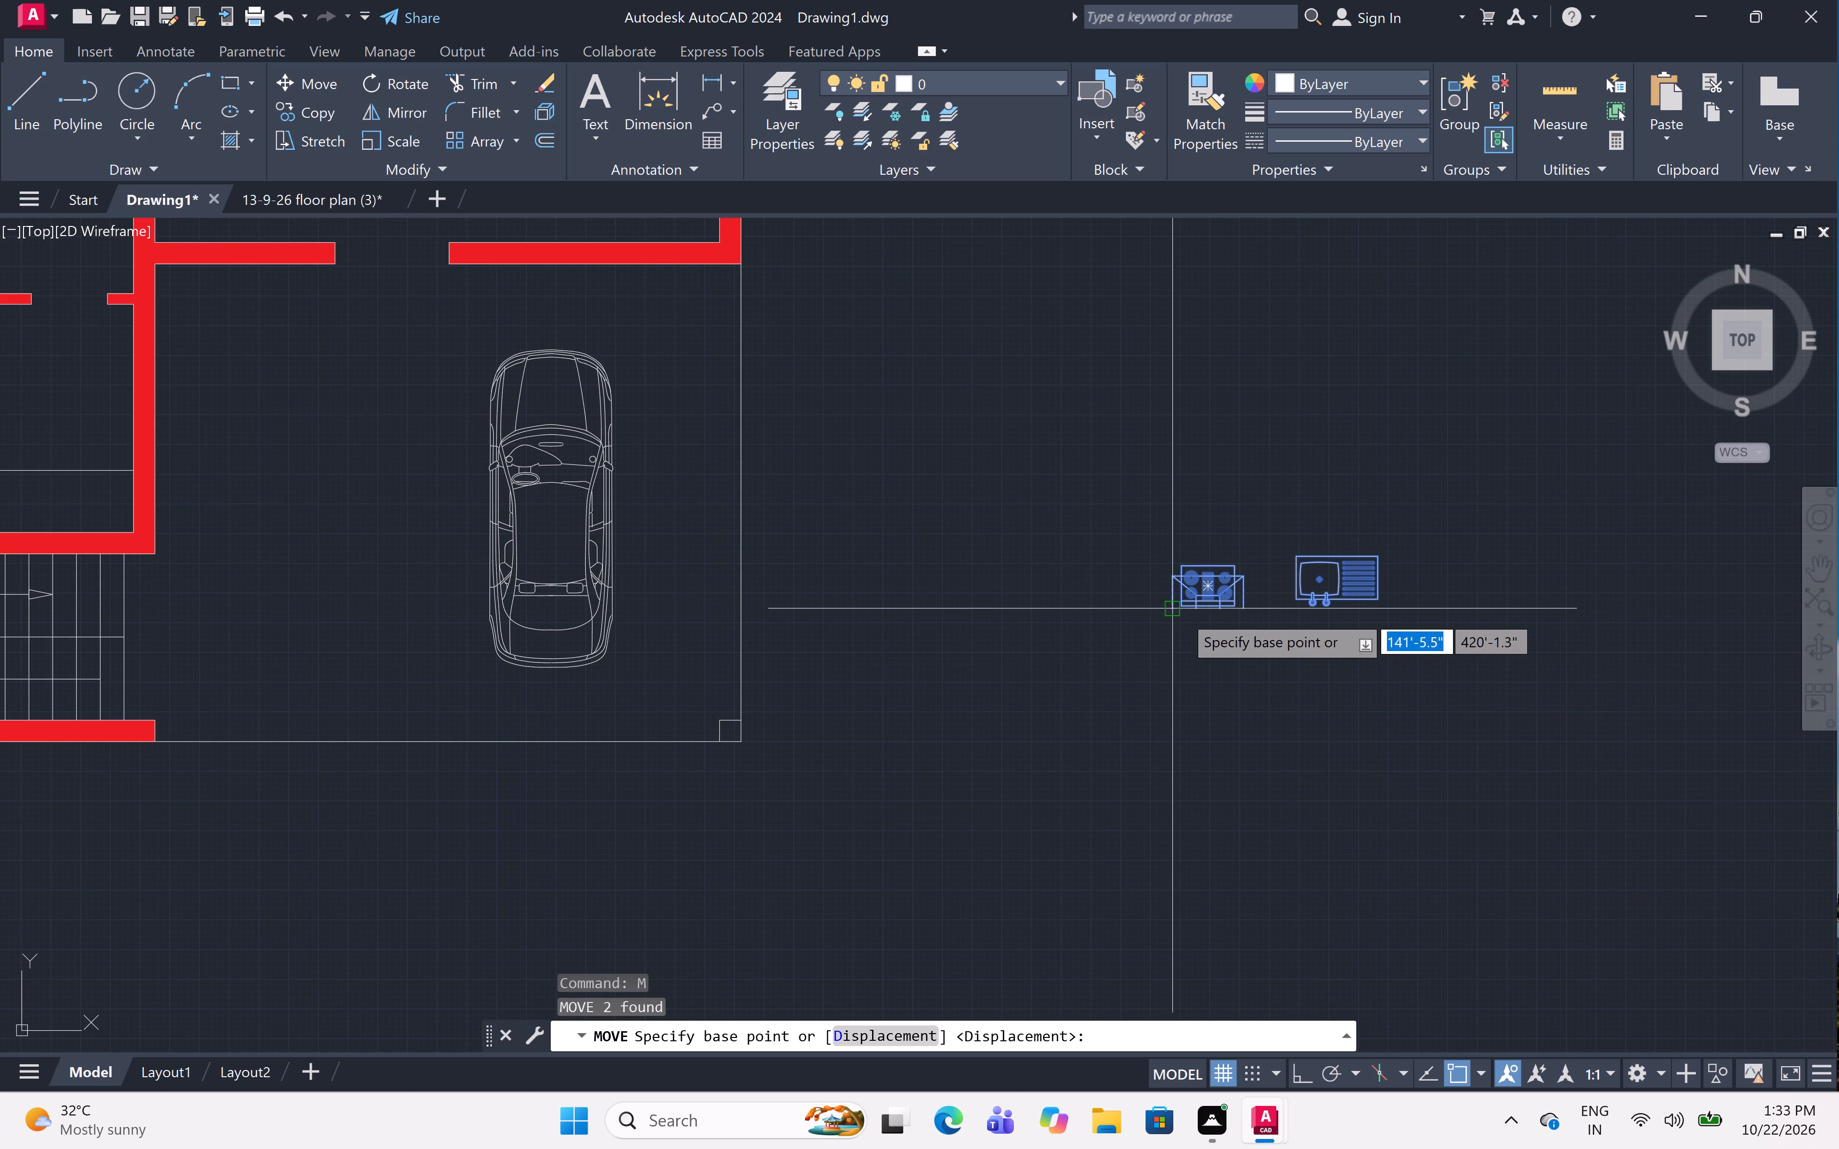
click(1202, 607)
scroll(316, 521, down, 3)
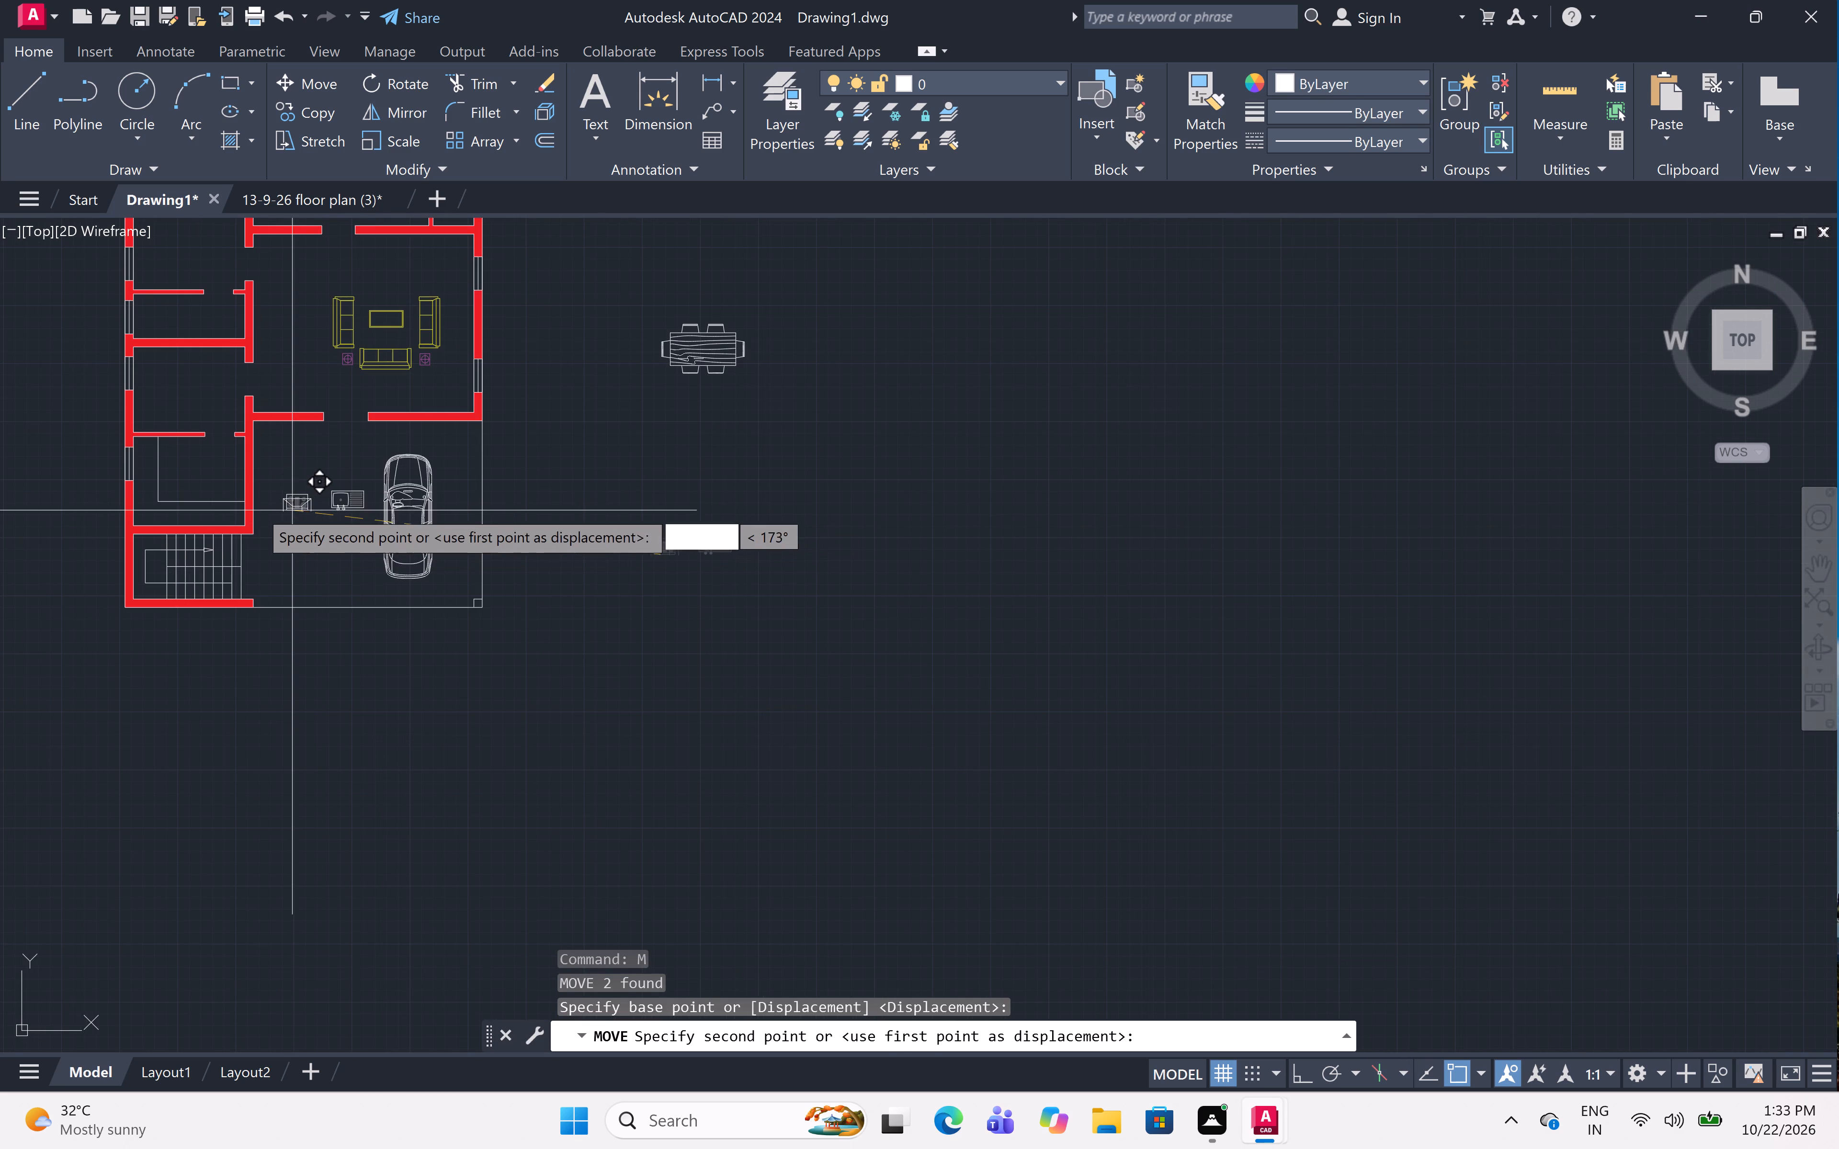
scroll(163, 508, up, 4)
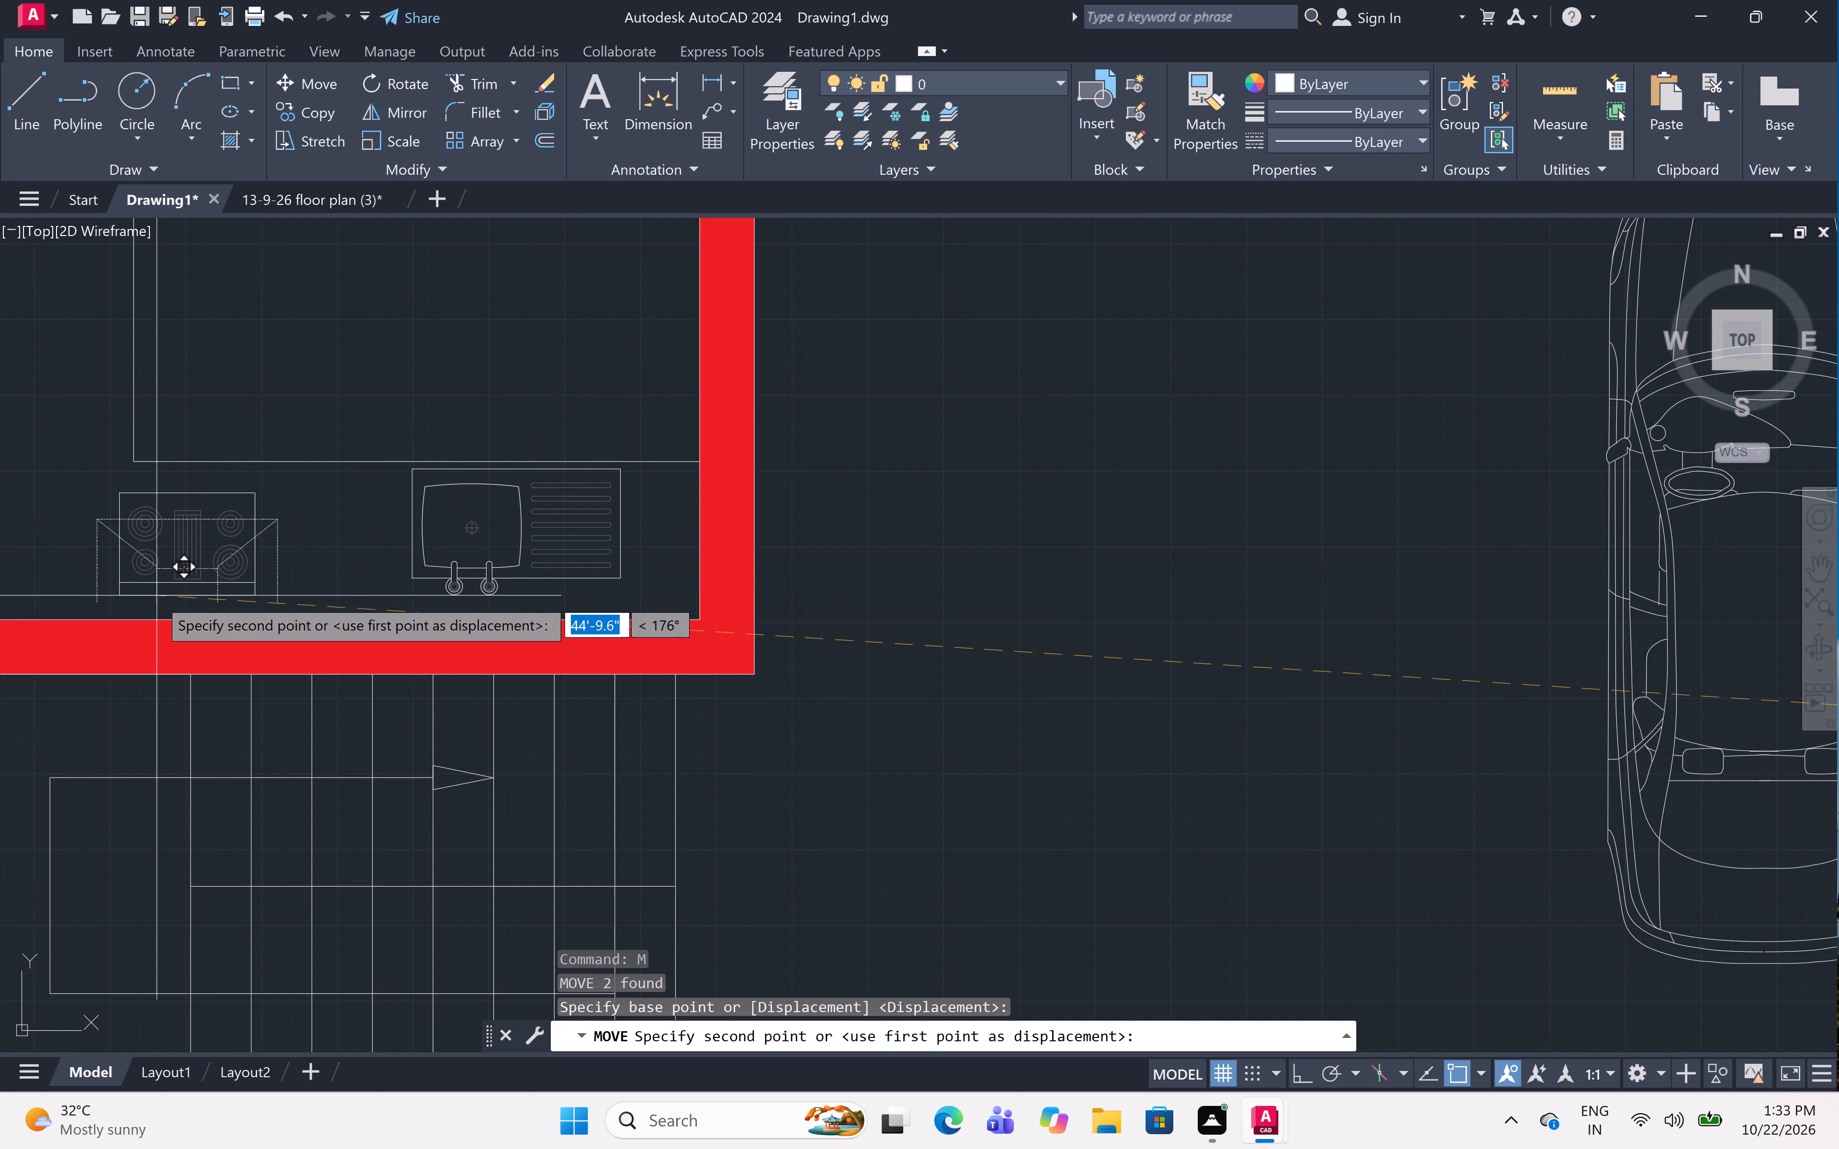
middle_drag(157, 597, 317, 663)
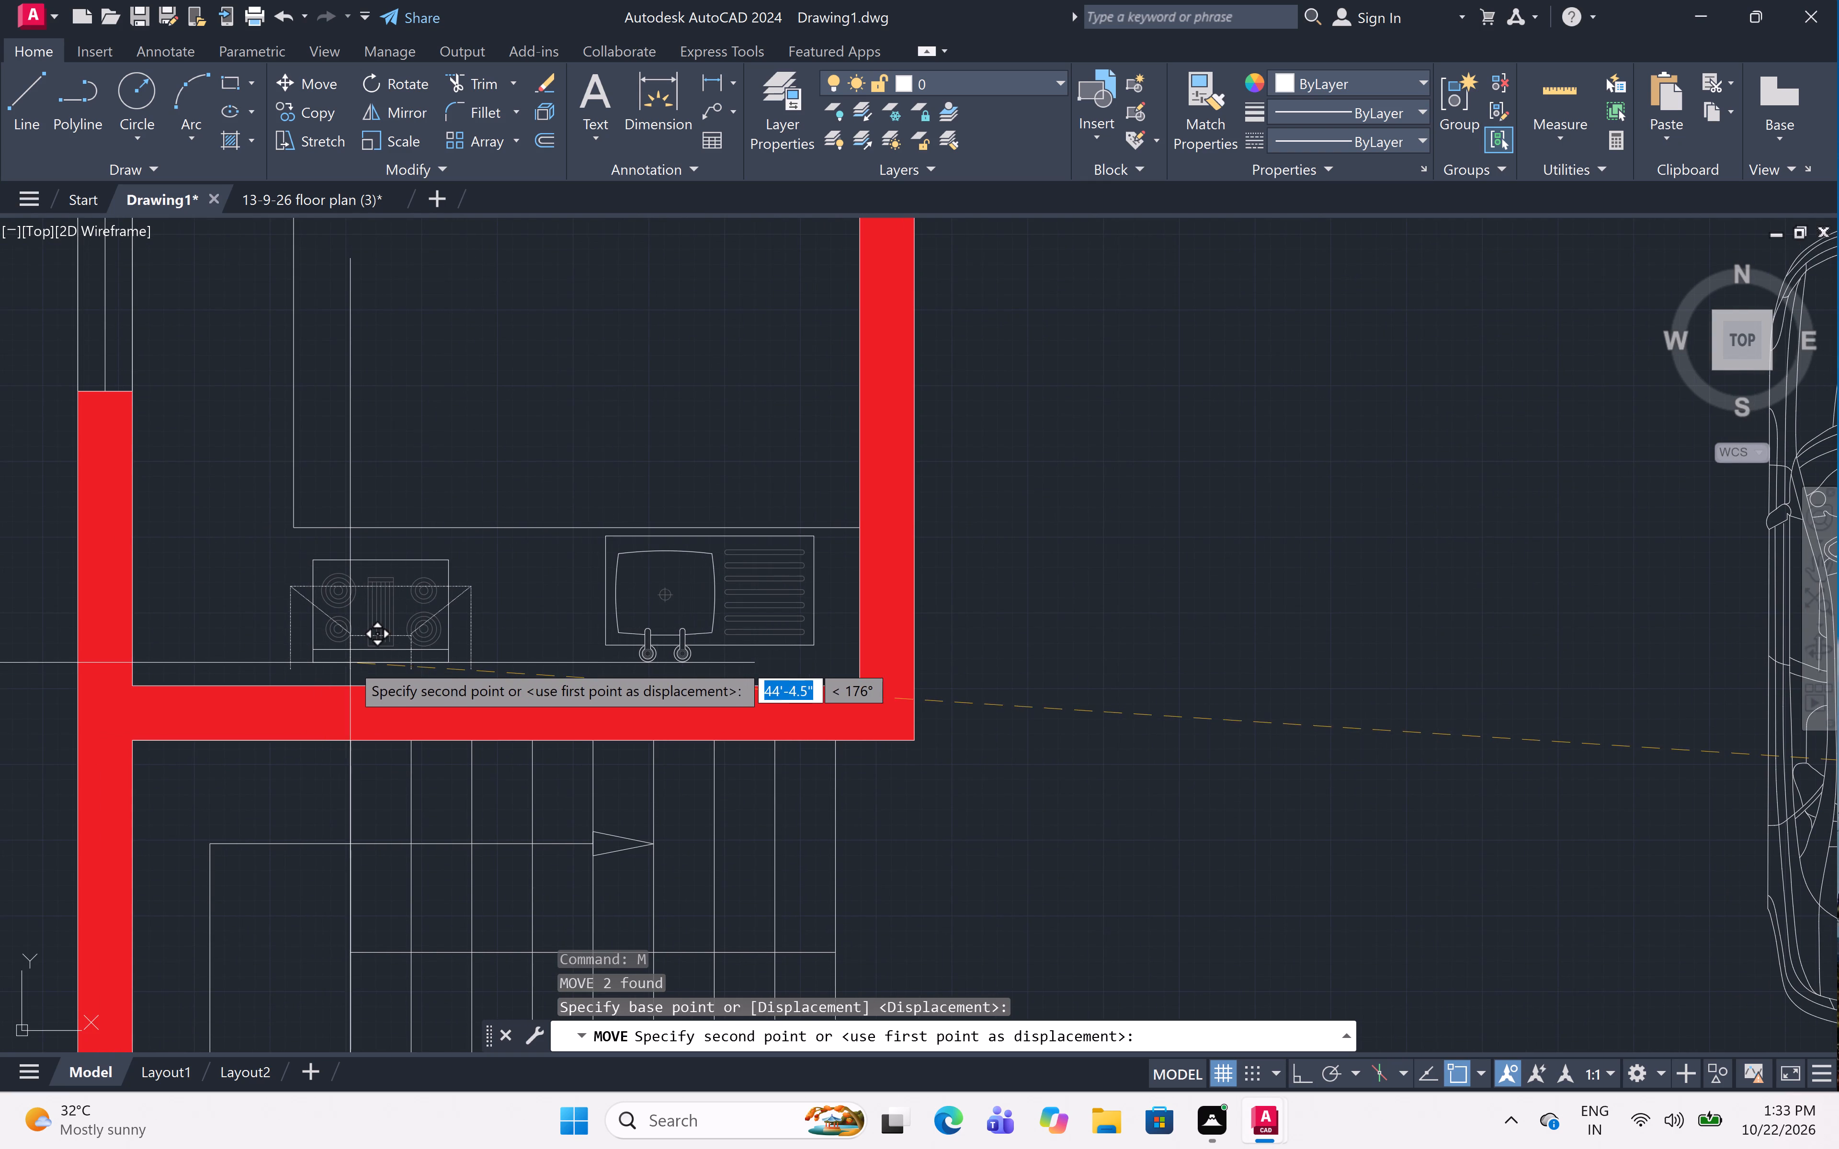
click(348, 670)
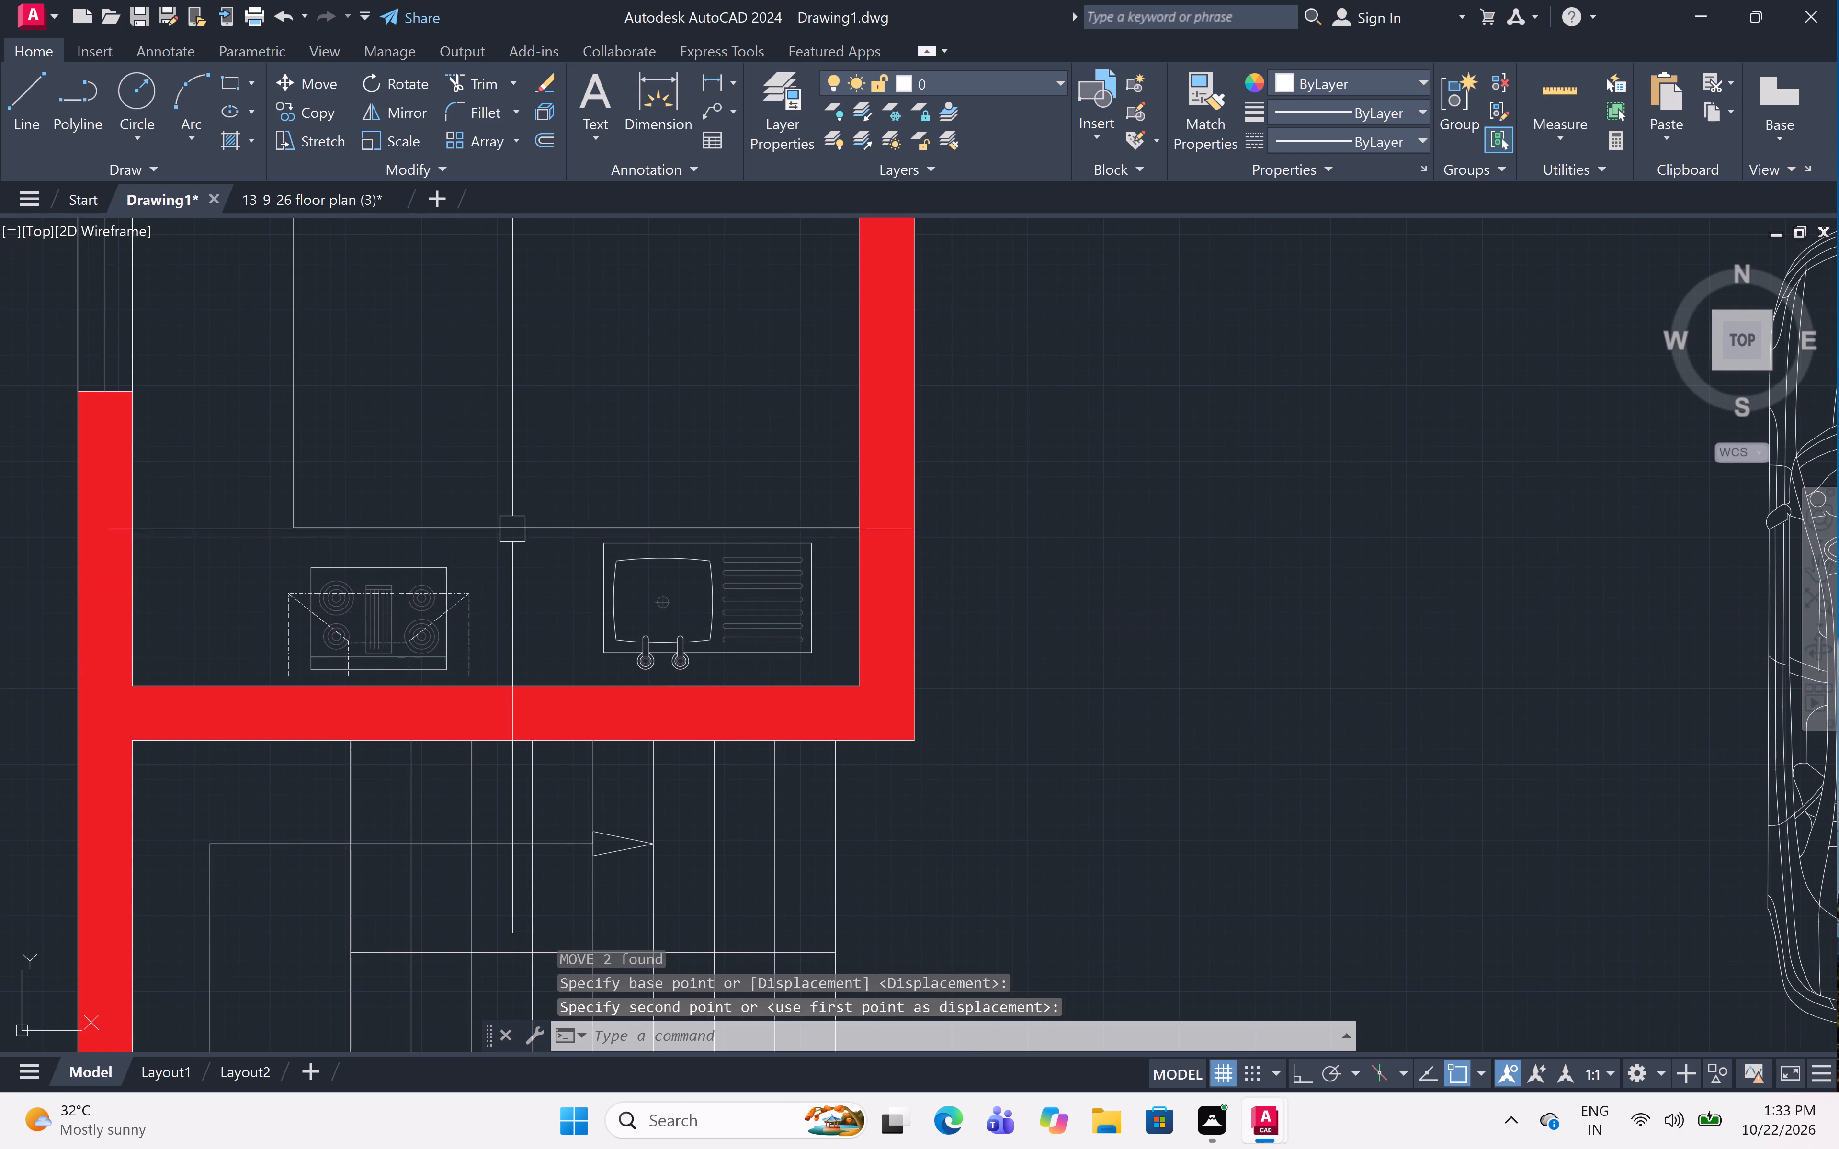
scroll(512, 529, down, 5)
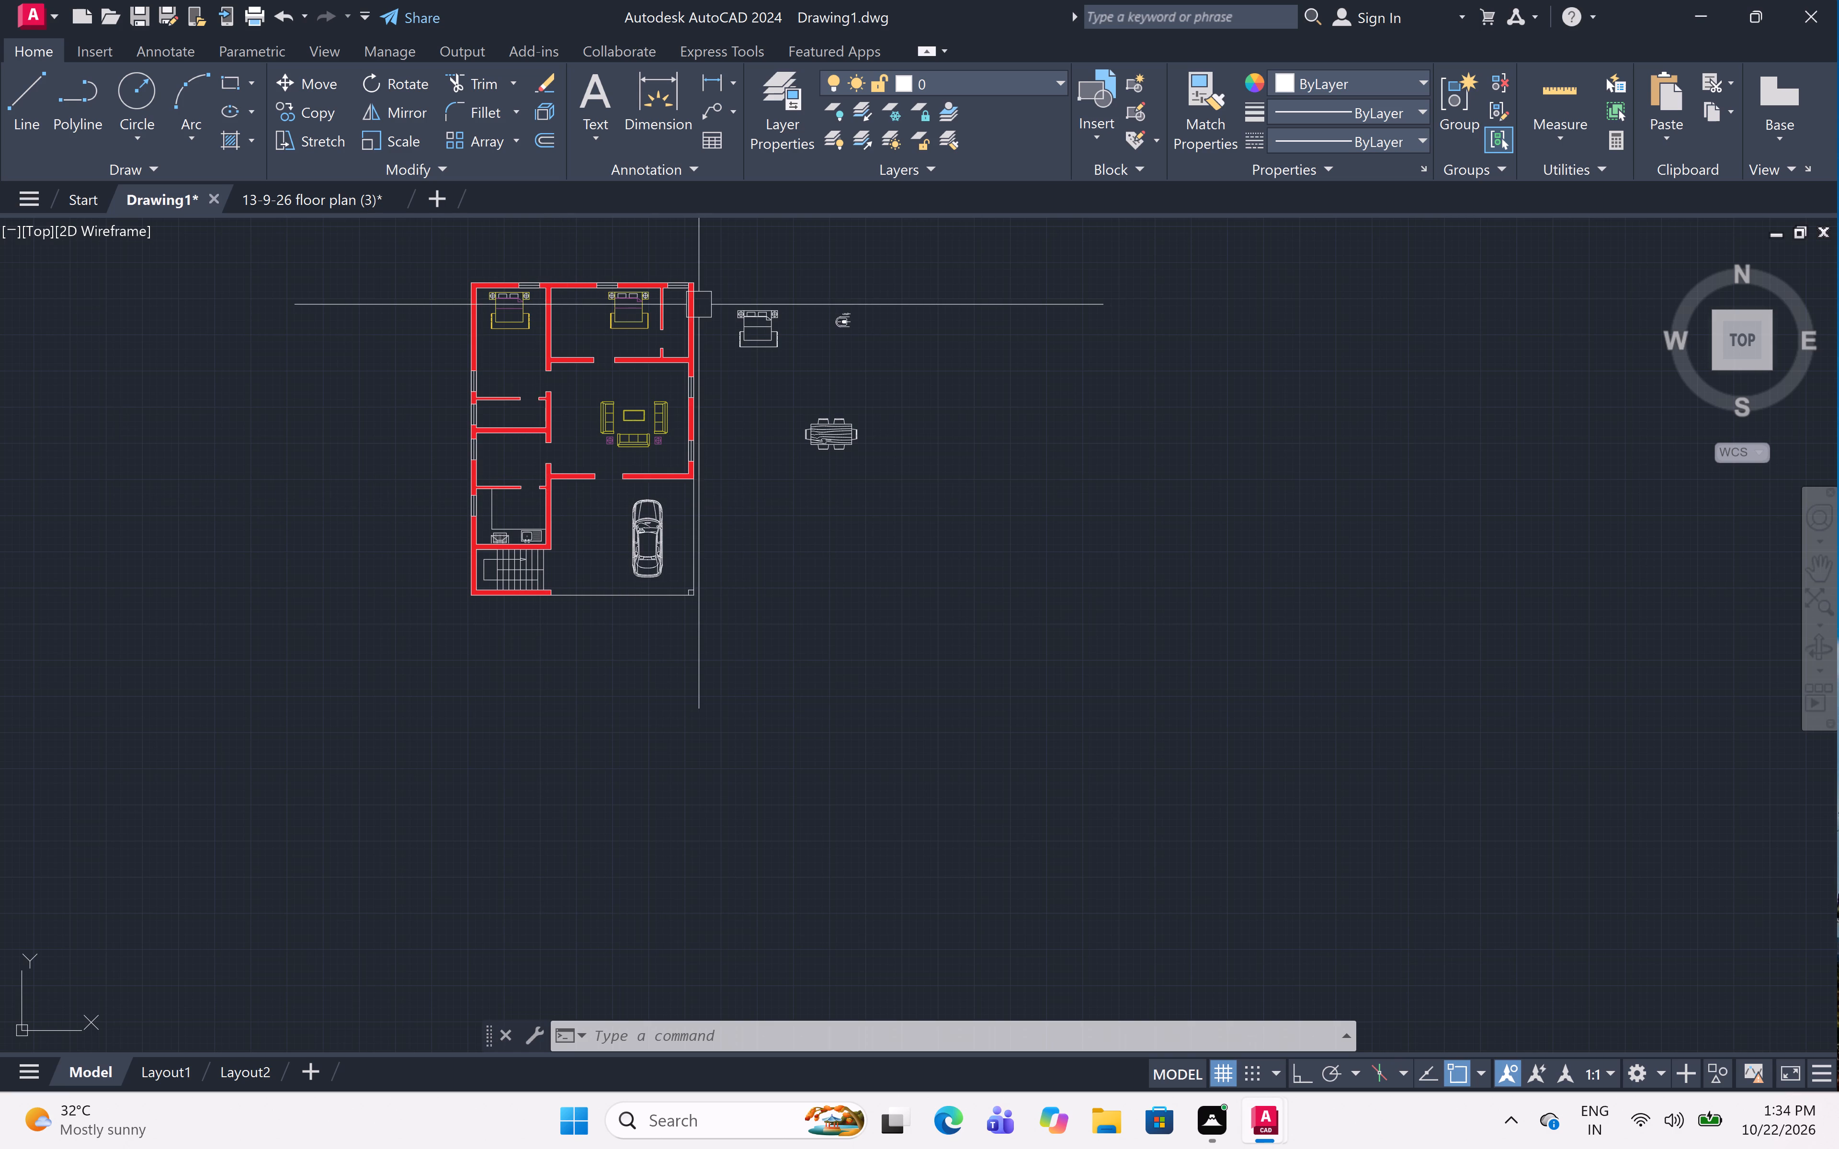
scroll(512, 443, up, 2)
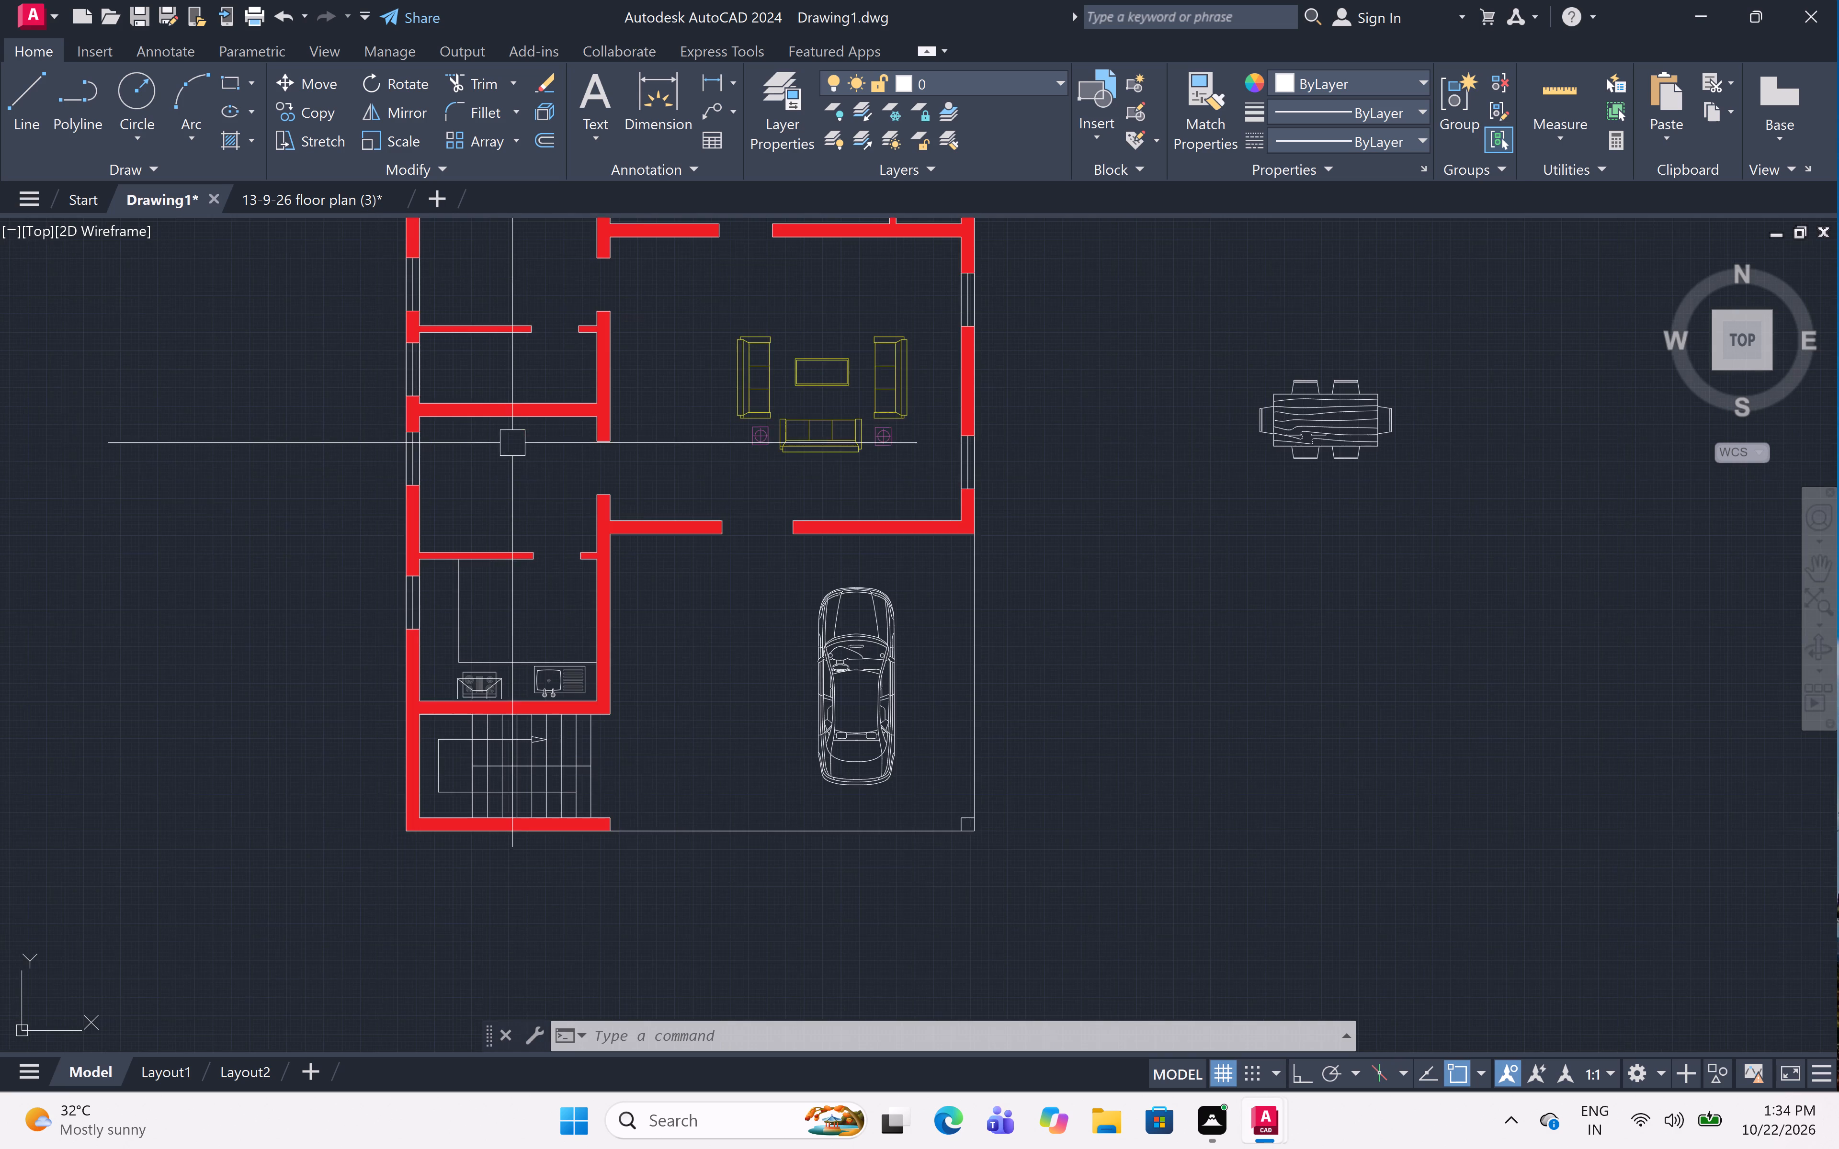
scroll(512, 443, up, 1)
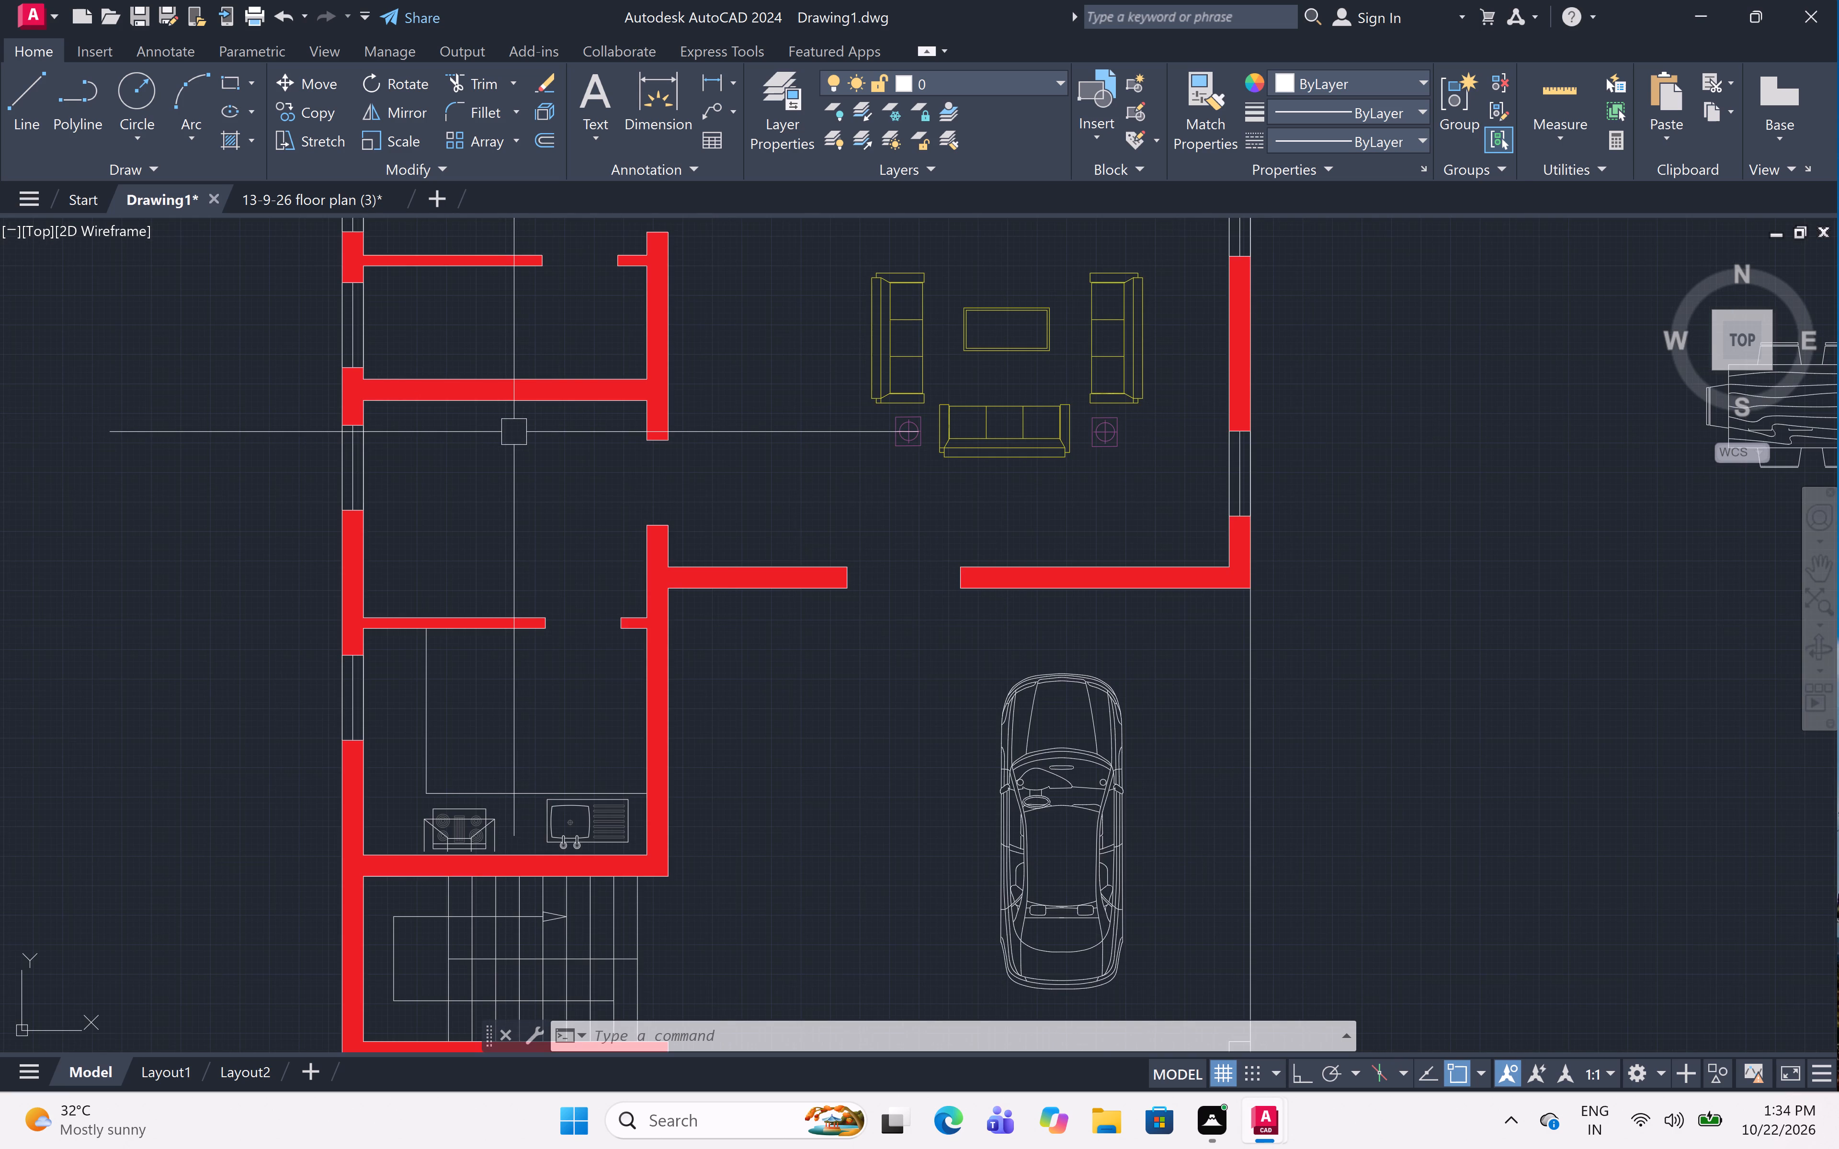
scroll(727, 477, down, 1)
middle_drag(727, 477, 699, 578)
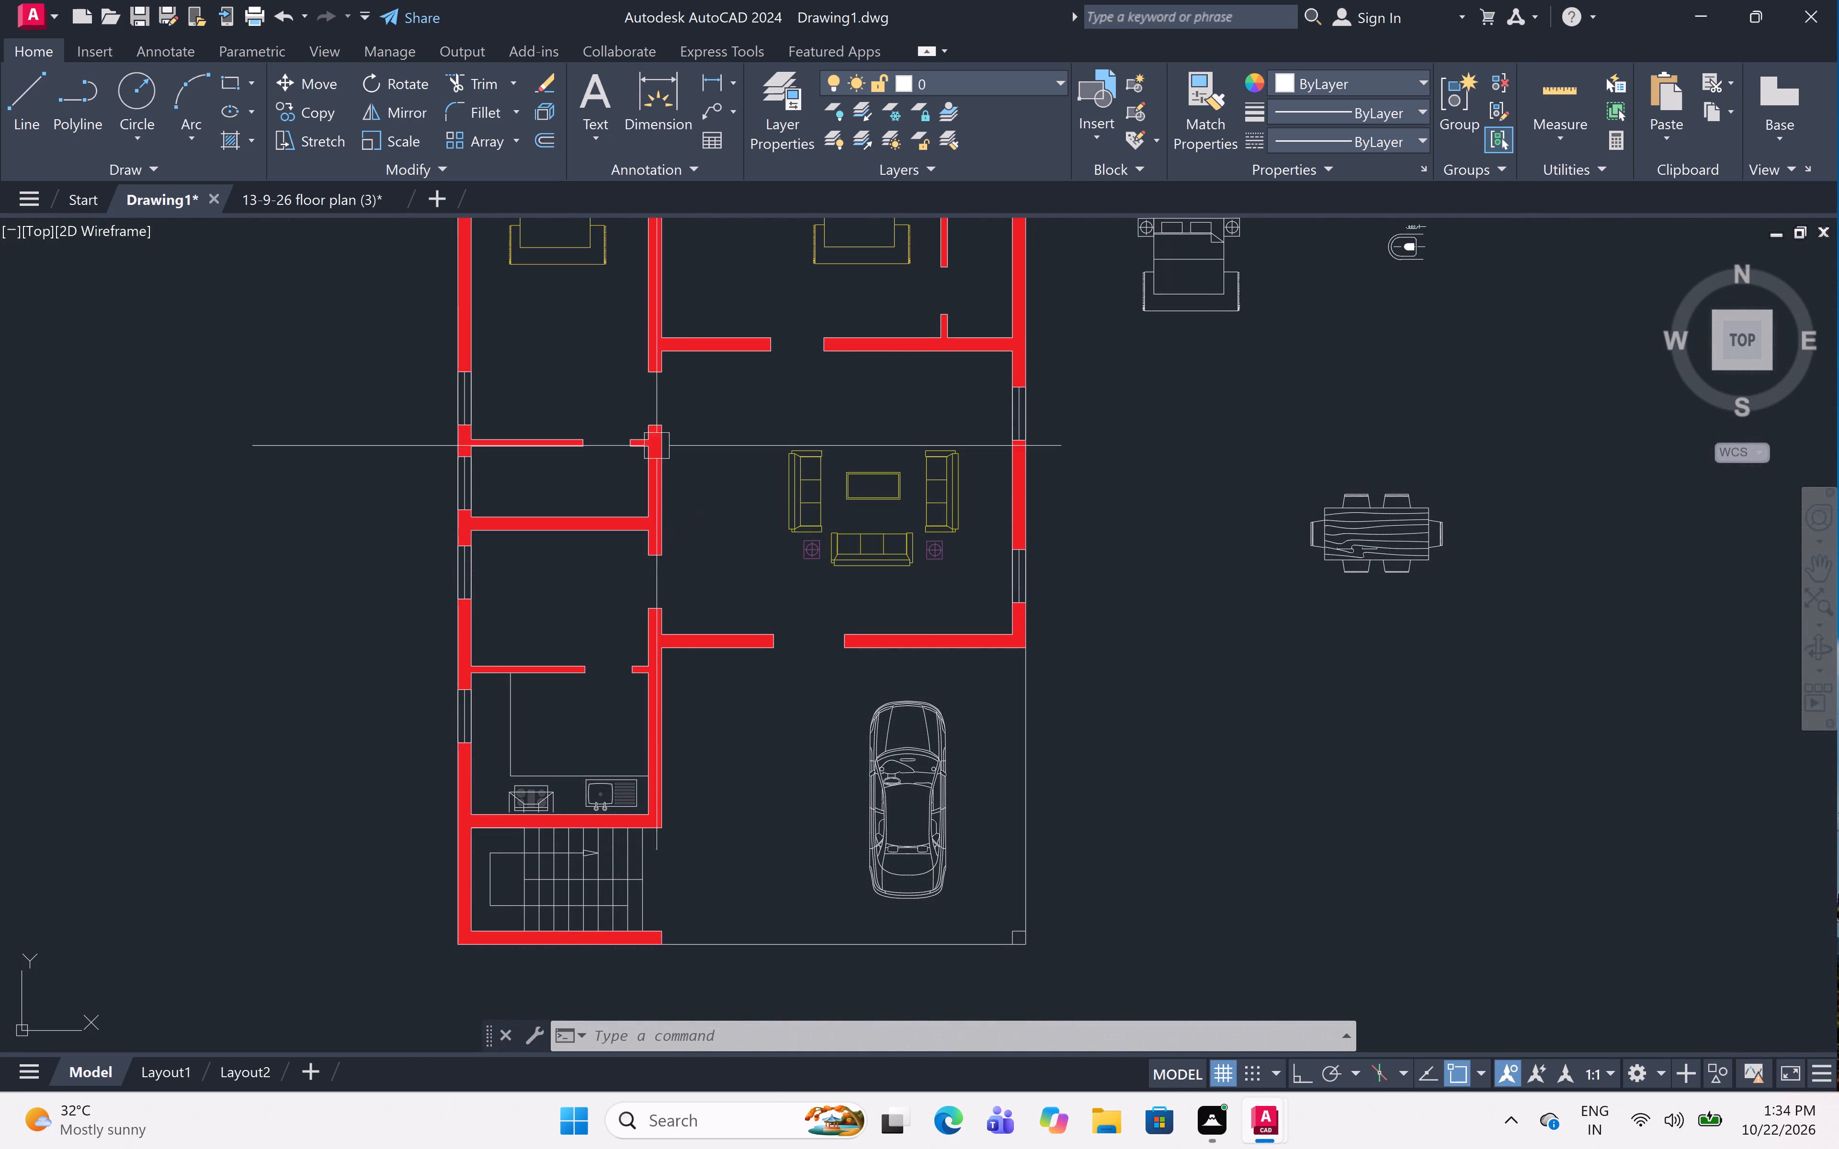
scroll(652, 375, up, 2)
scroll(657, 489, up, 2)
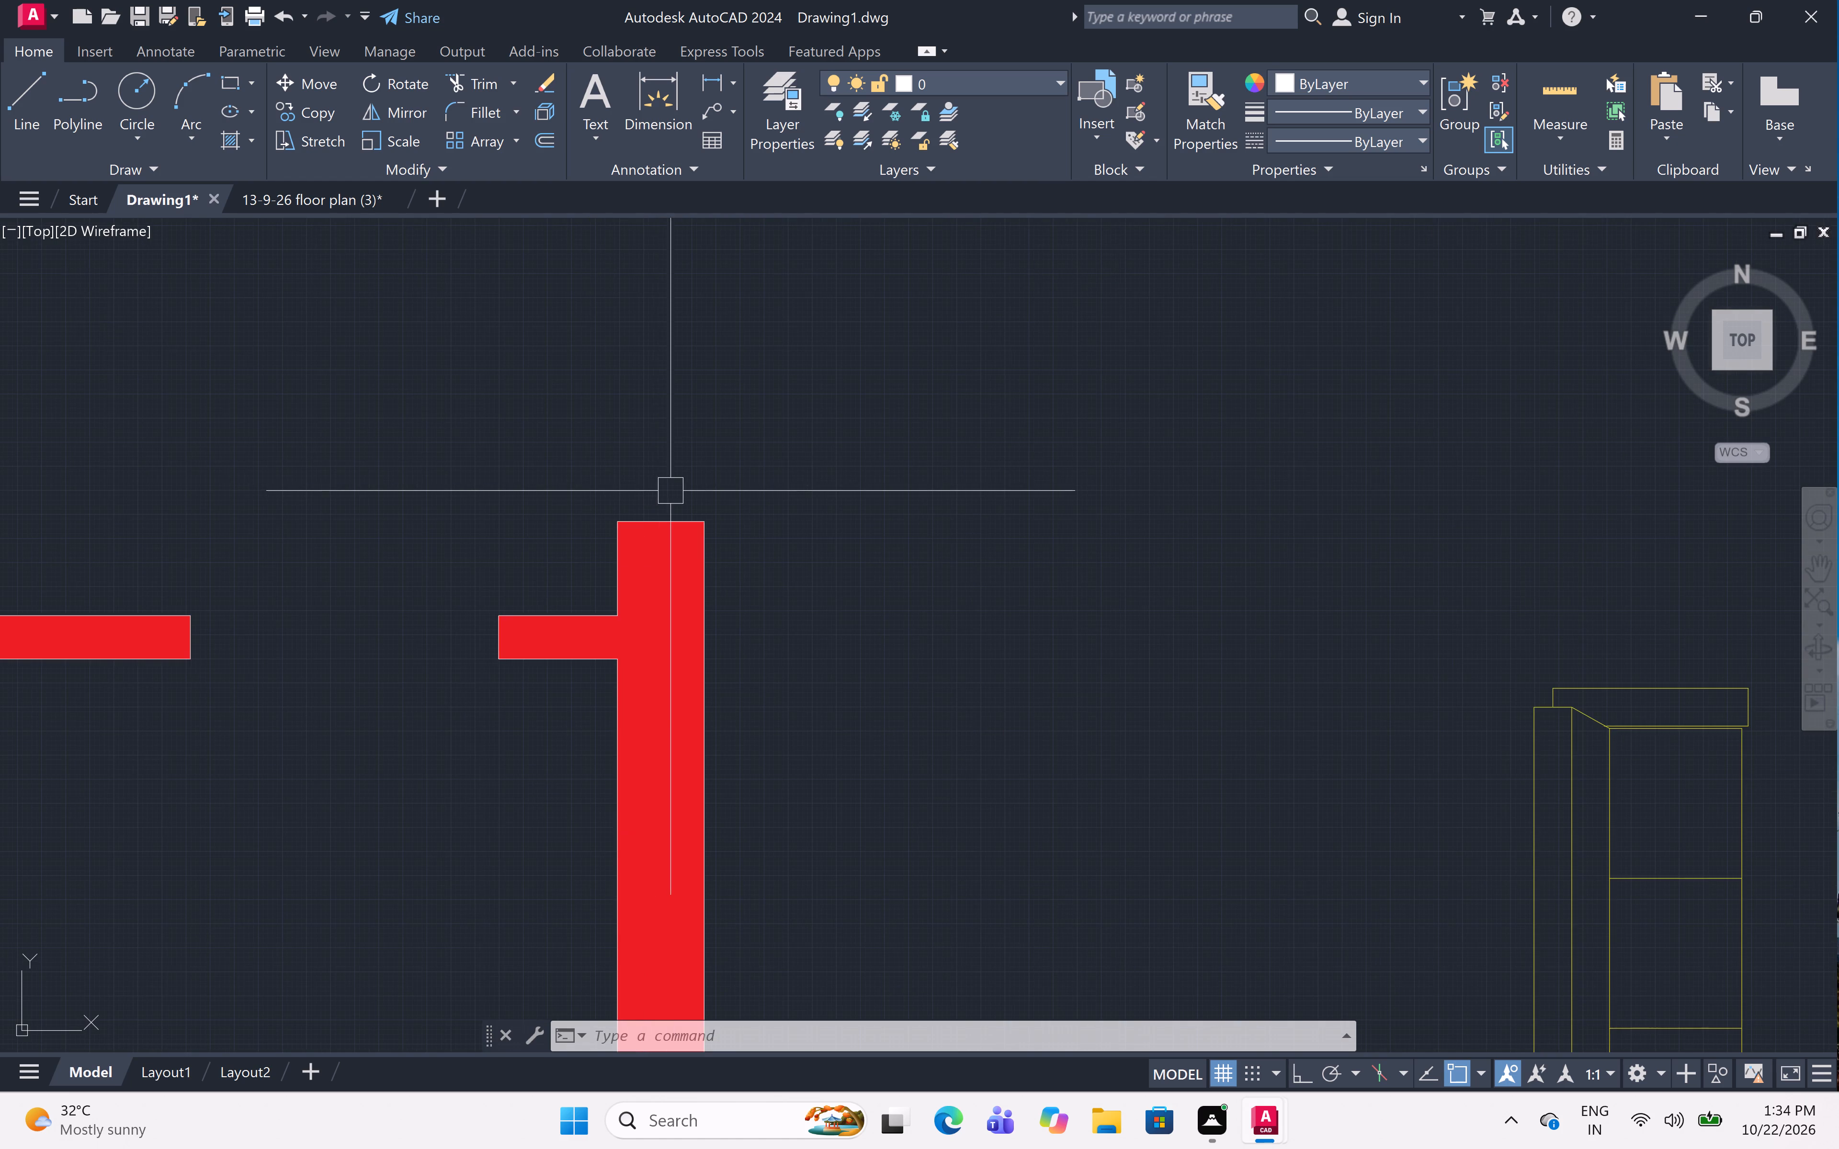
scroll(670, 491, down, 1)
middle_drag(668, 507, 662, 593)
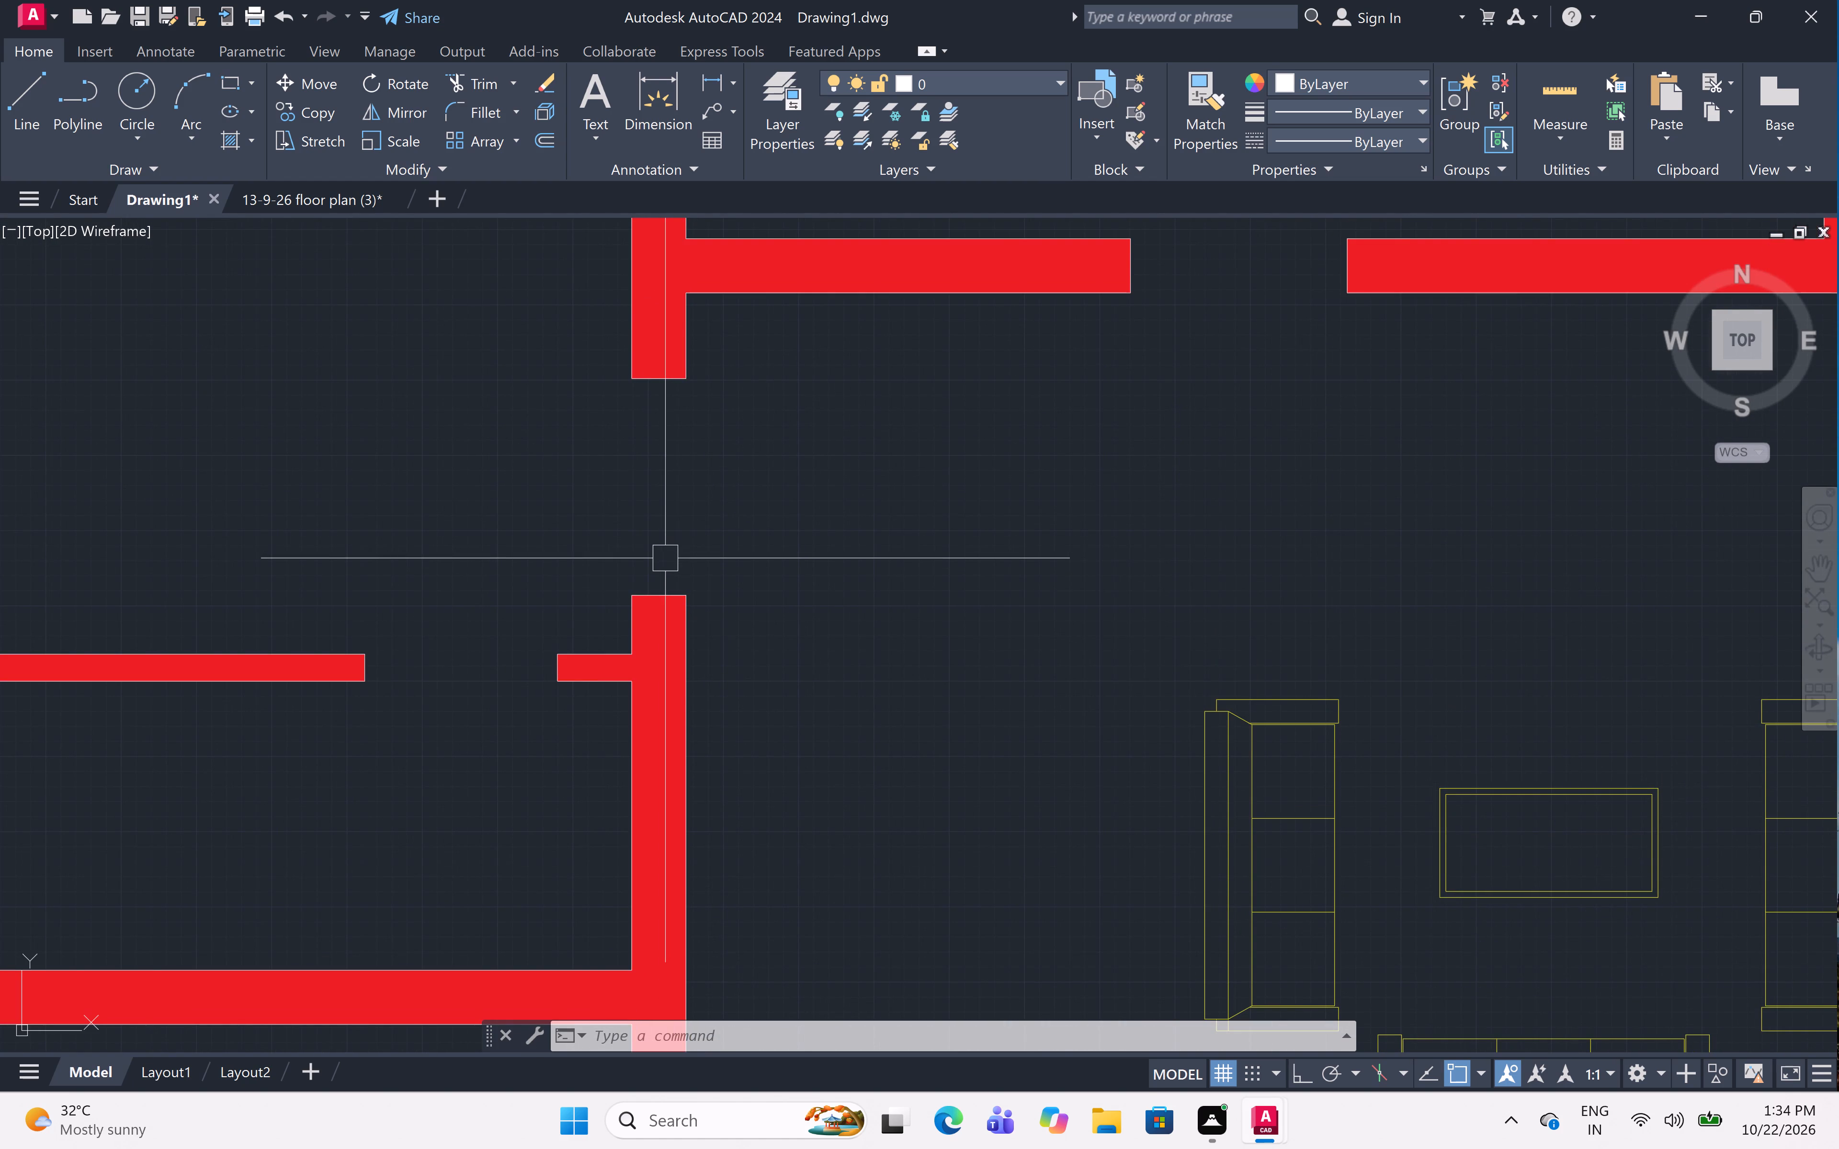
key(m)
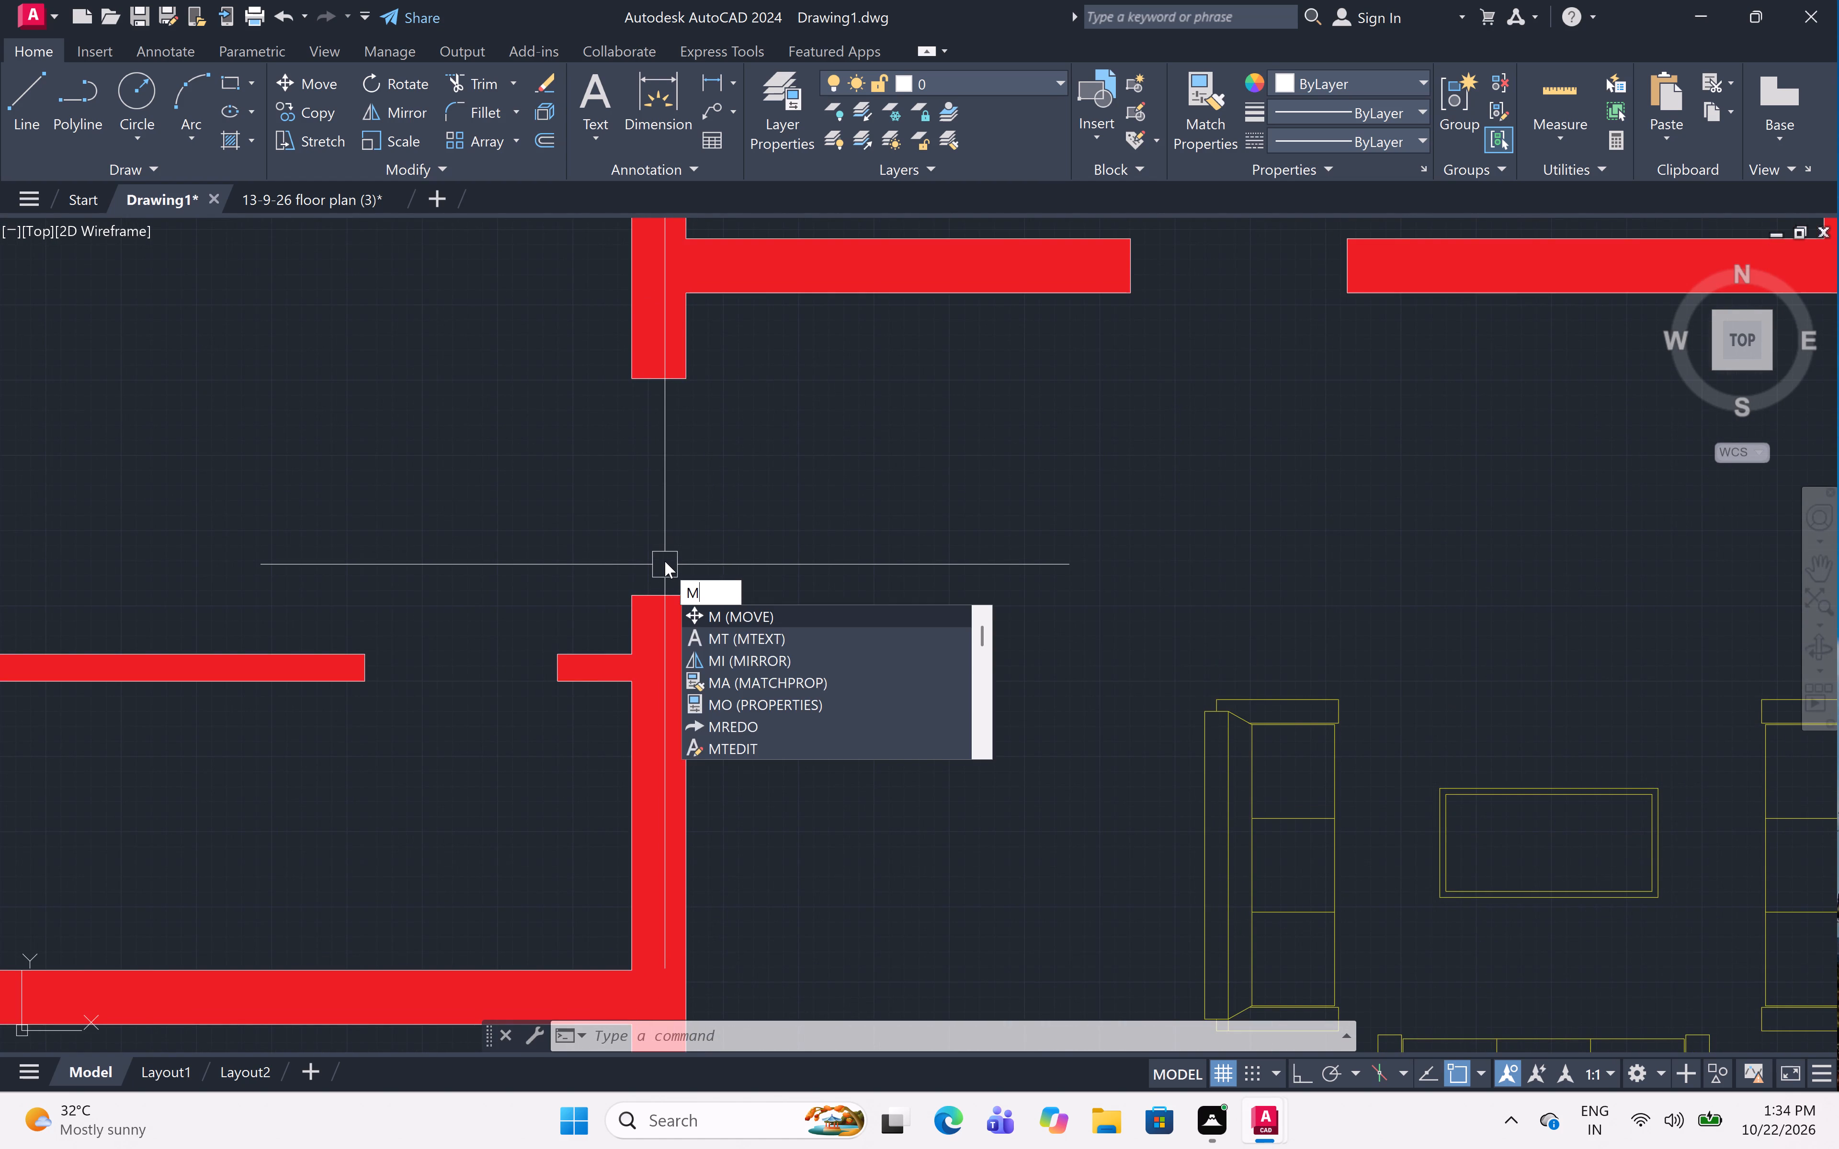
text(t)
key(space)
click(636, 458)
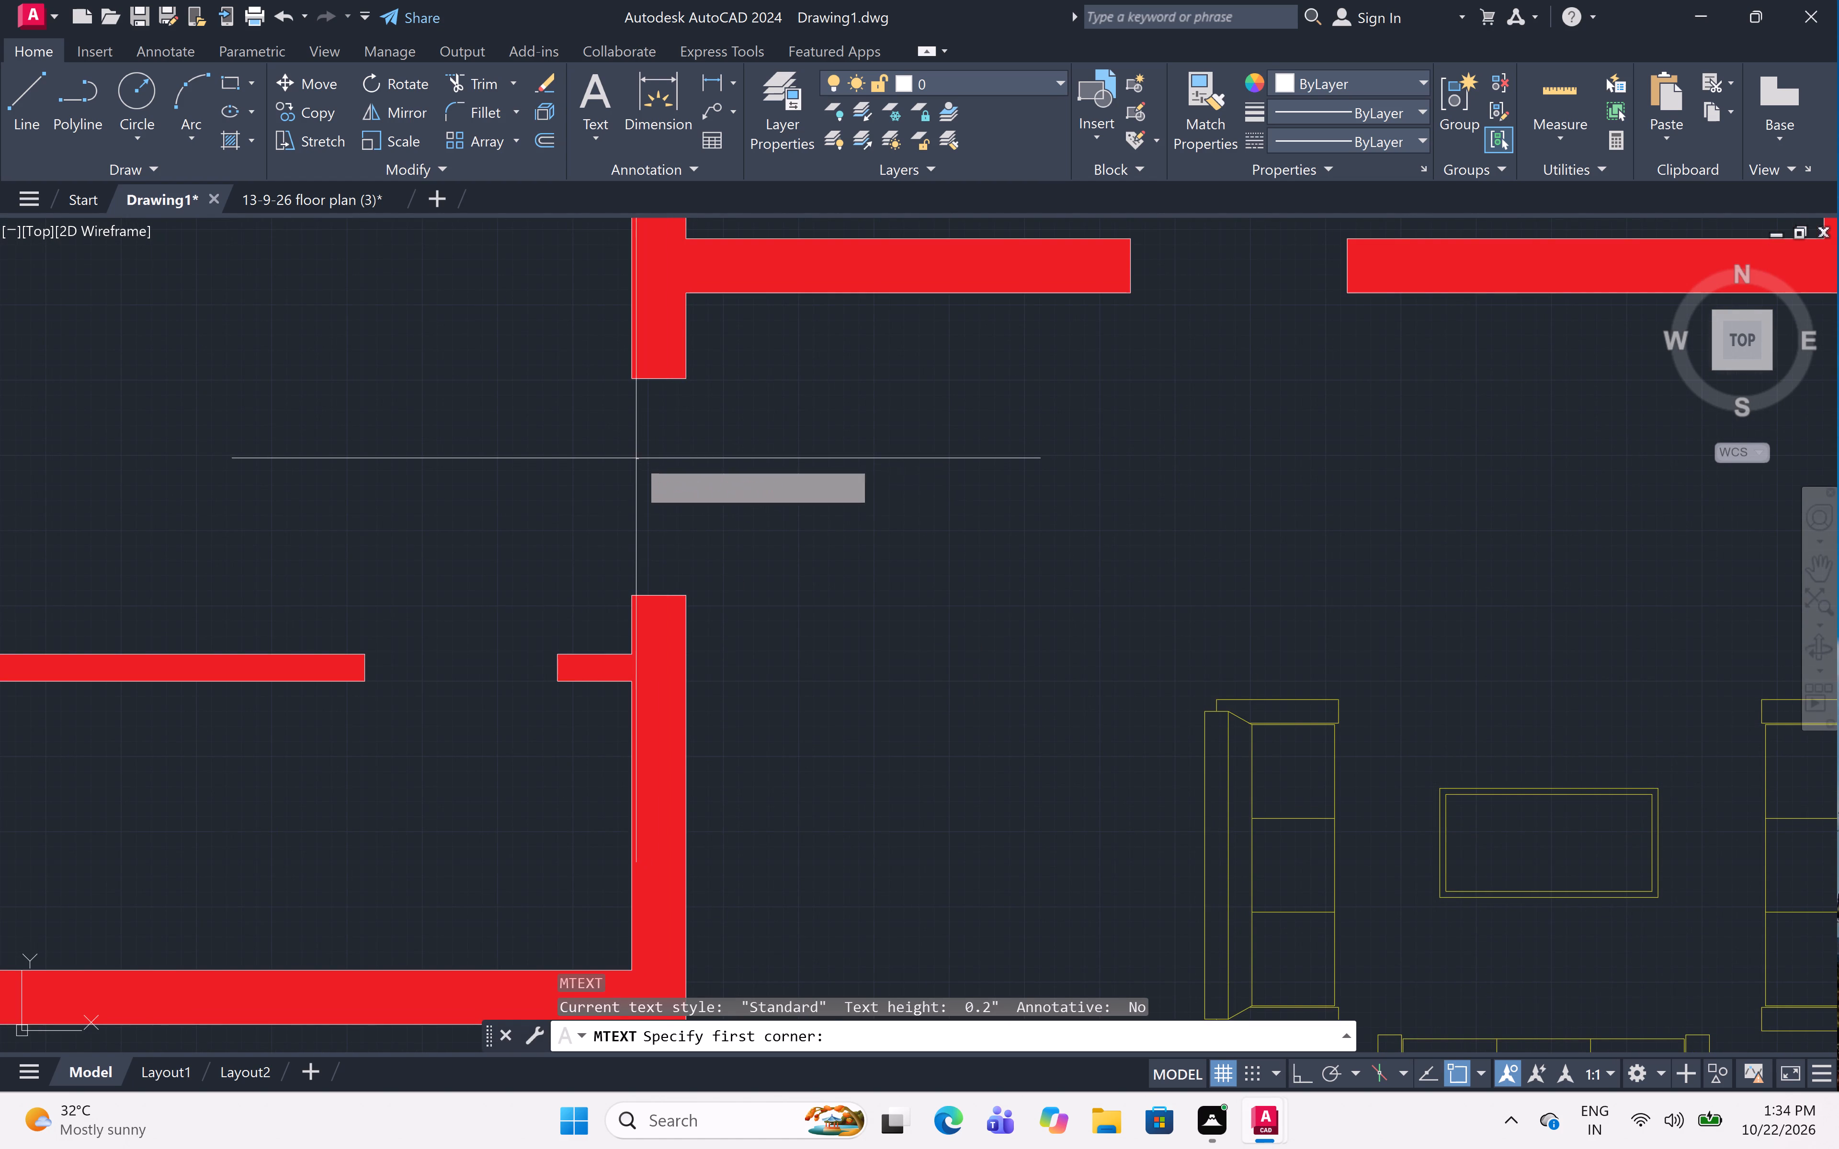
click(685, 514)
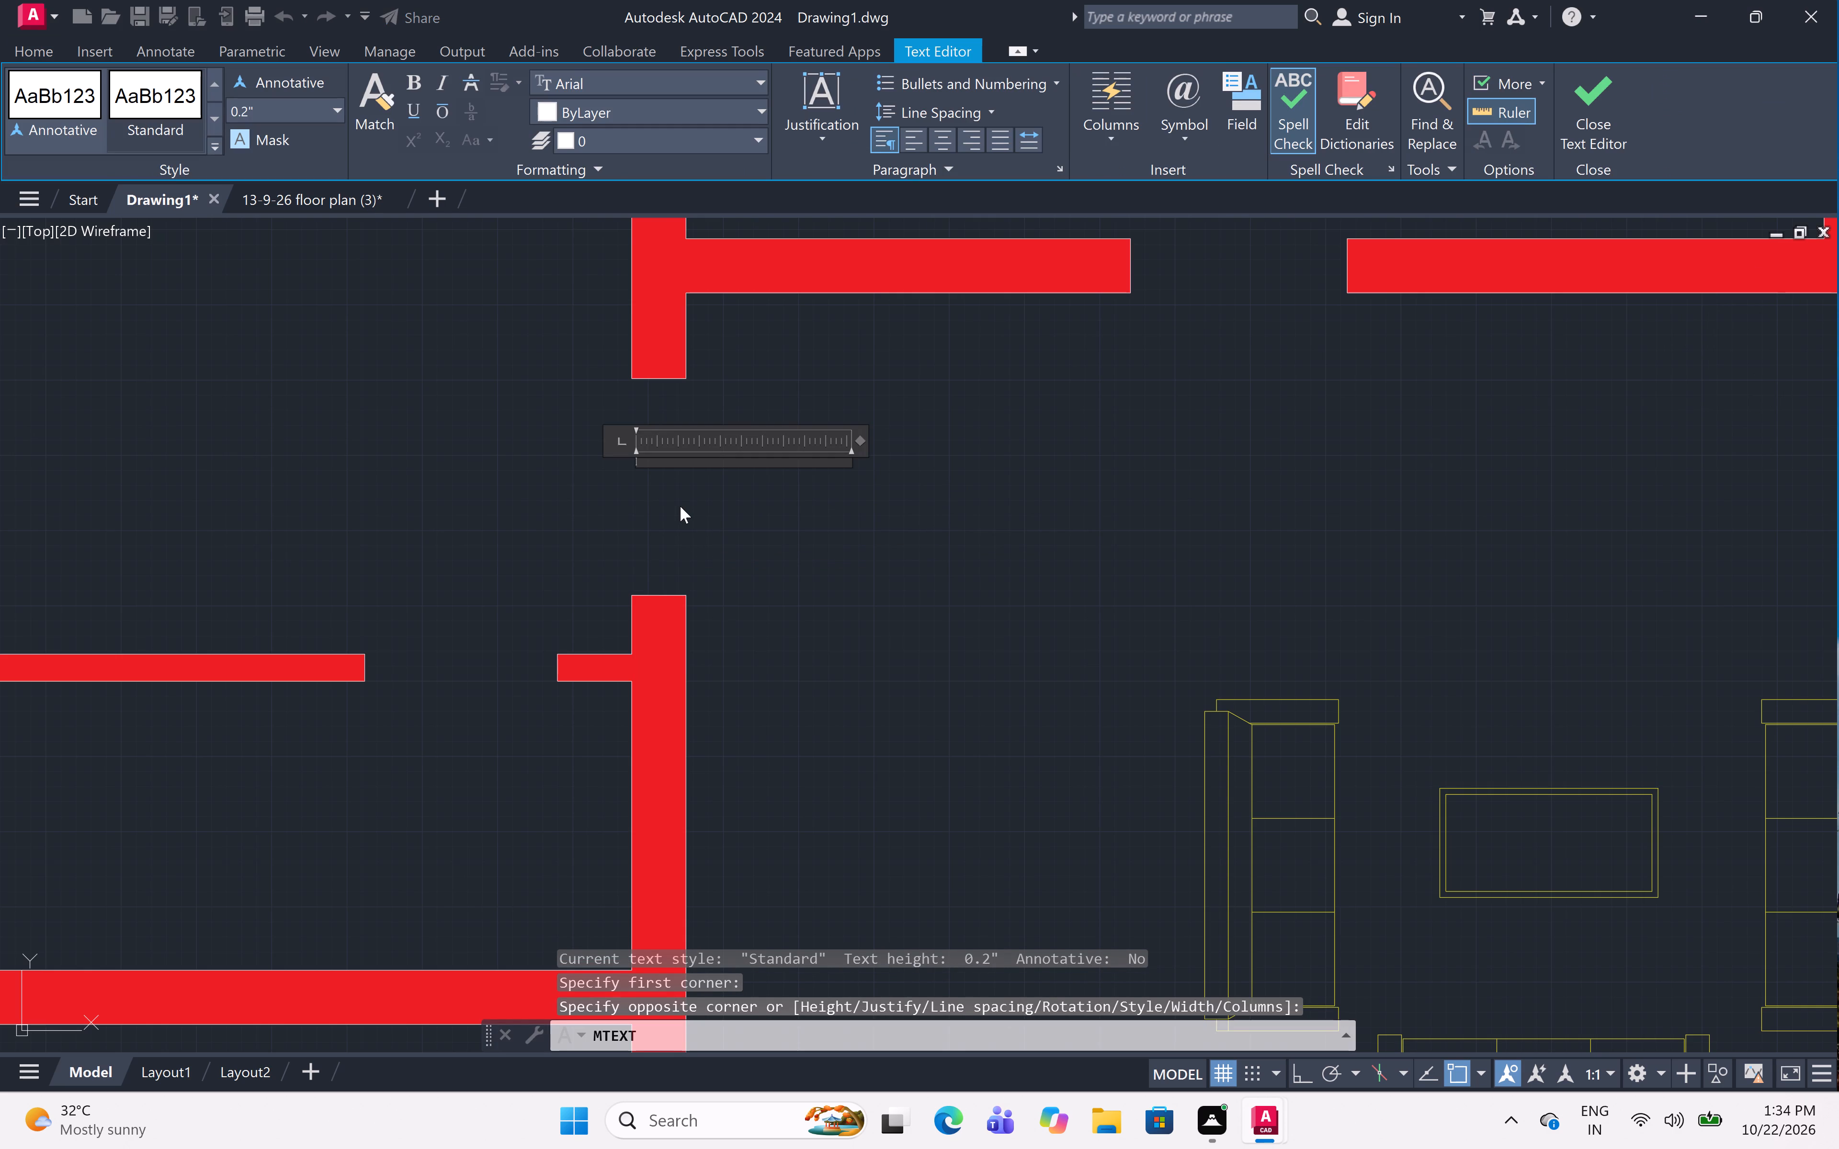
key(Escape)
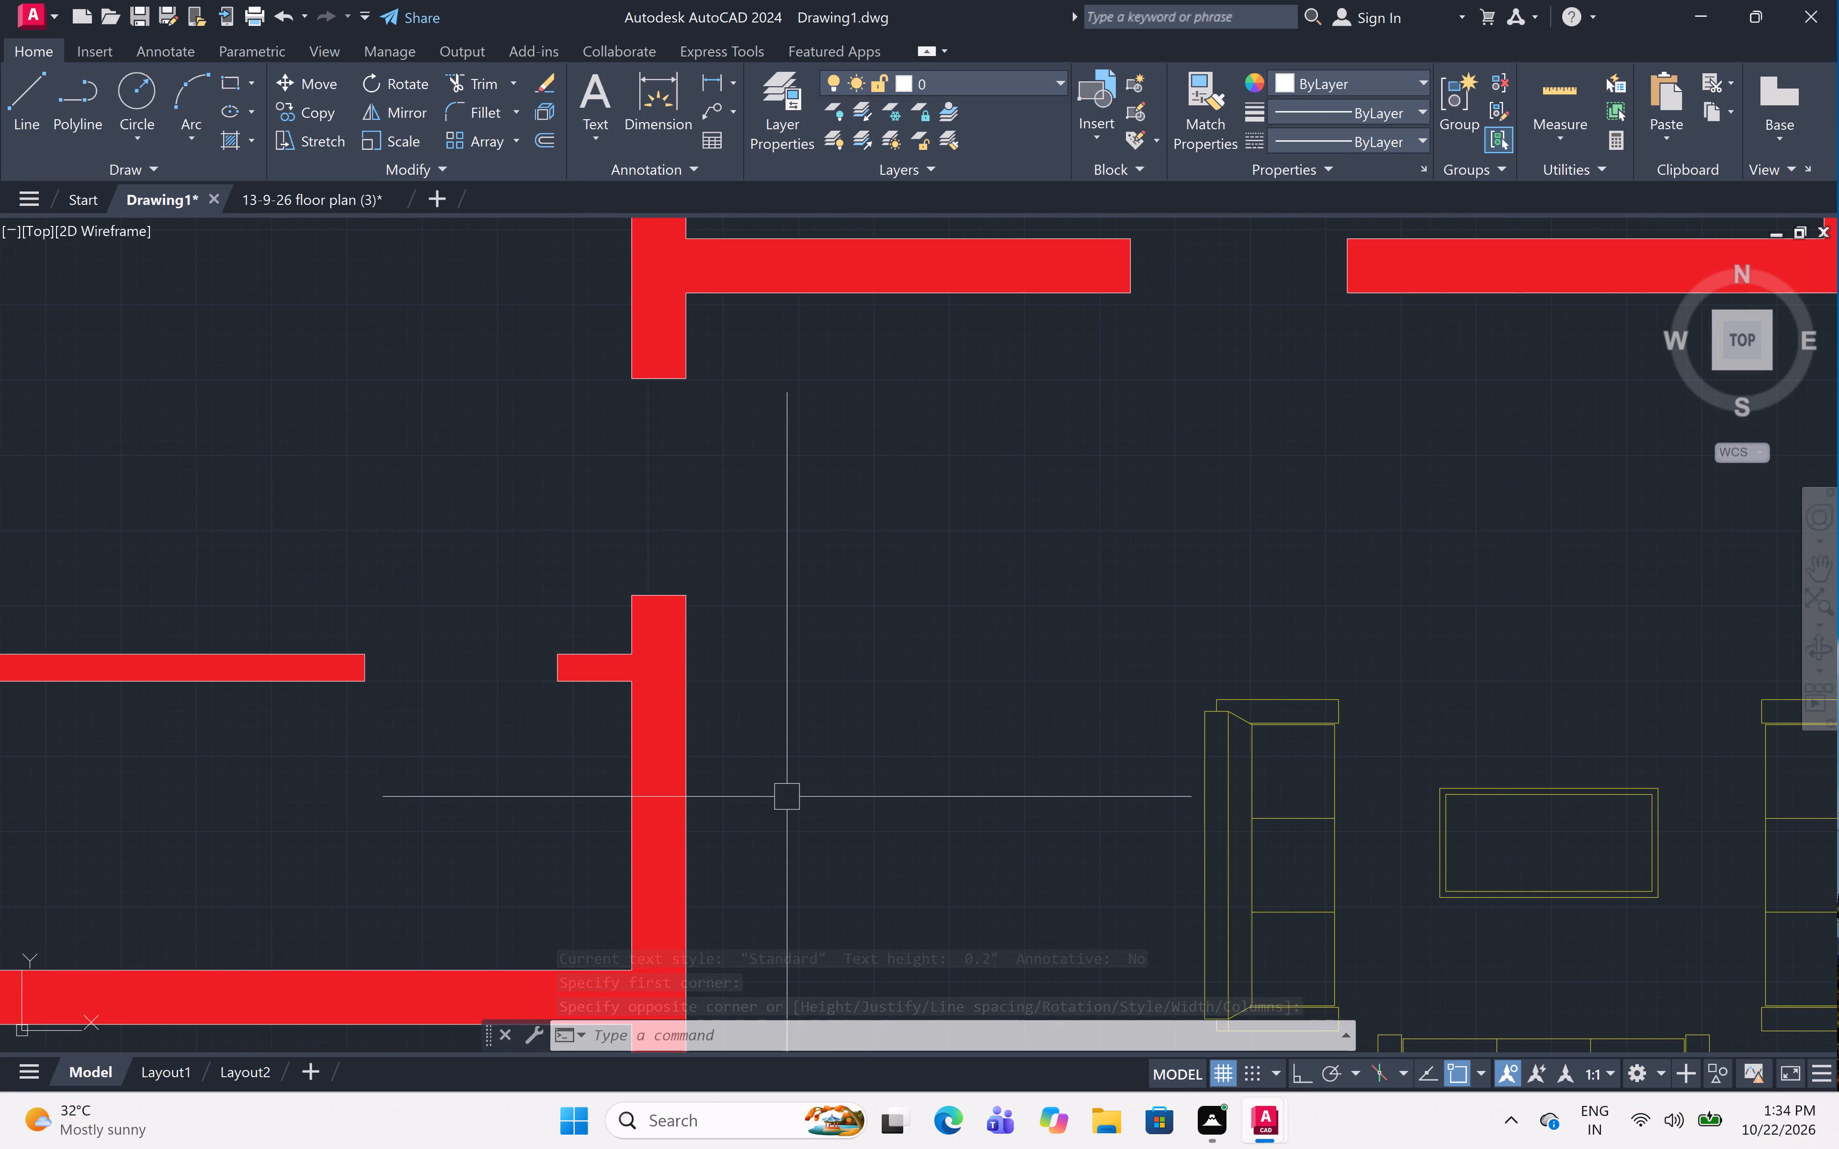
Set the default text size (TEXTSIZE) to 6".
key(t)
text(ext)
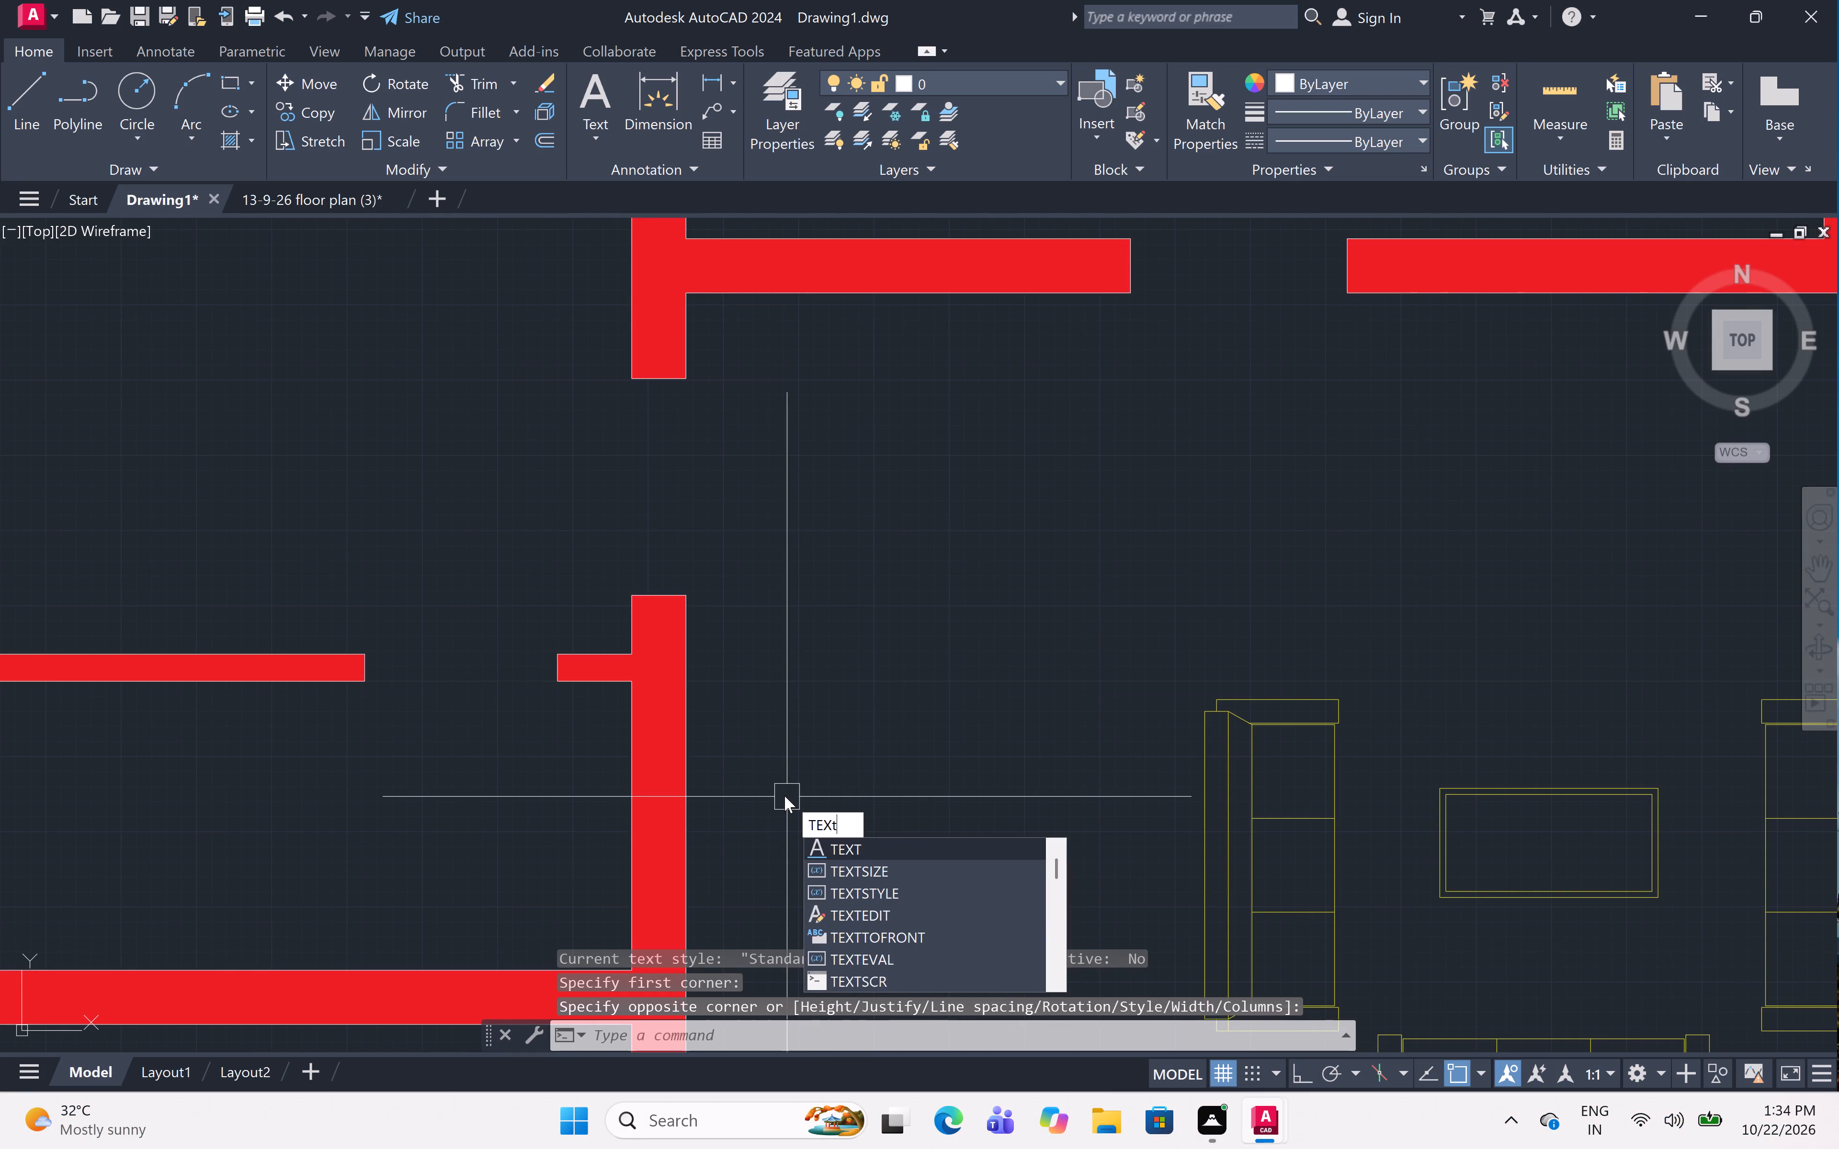
key(s)
key(space)
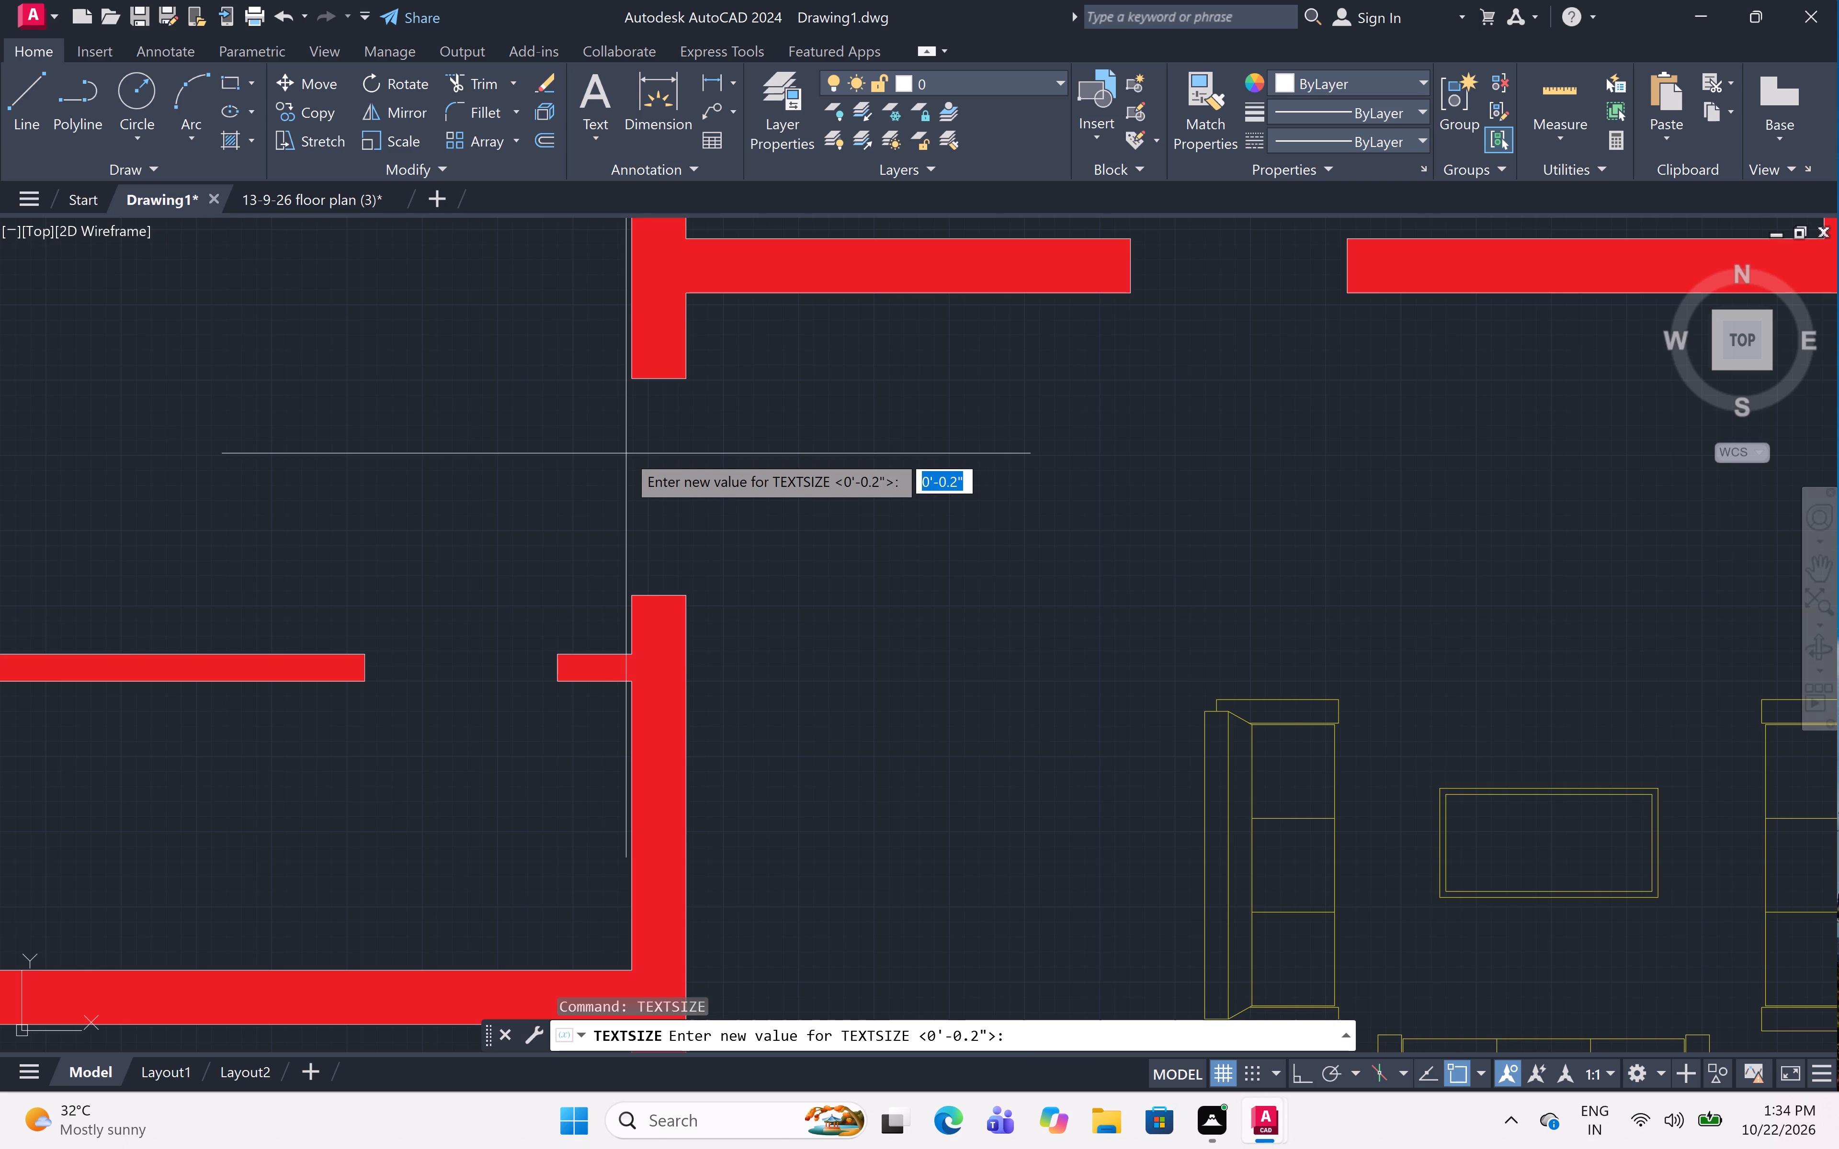
key(6)
key(shift+quotedbl)
key(space)
Add a multiline text label D in the vertical wall's door opening, above and left of the sofa group.
text(mt)
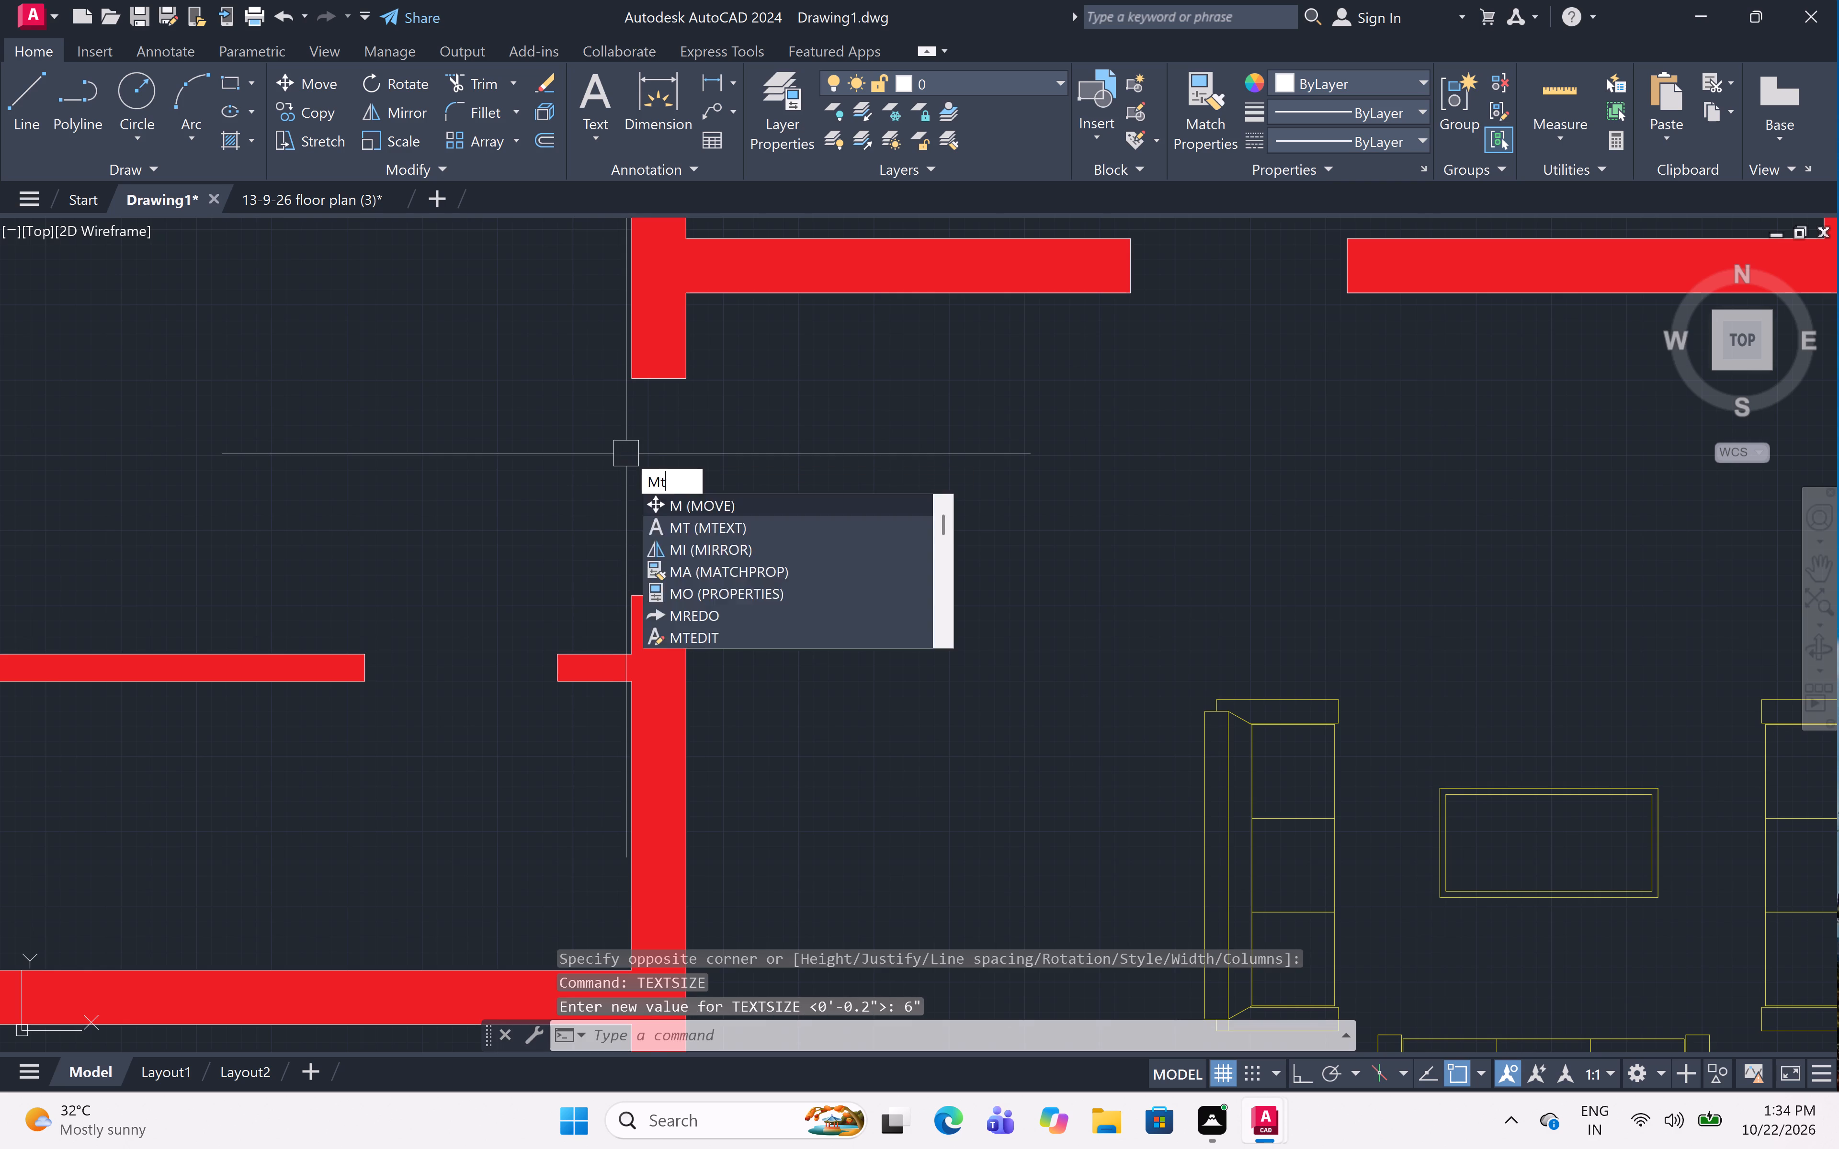
key(space)
click(626, 453)
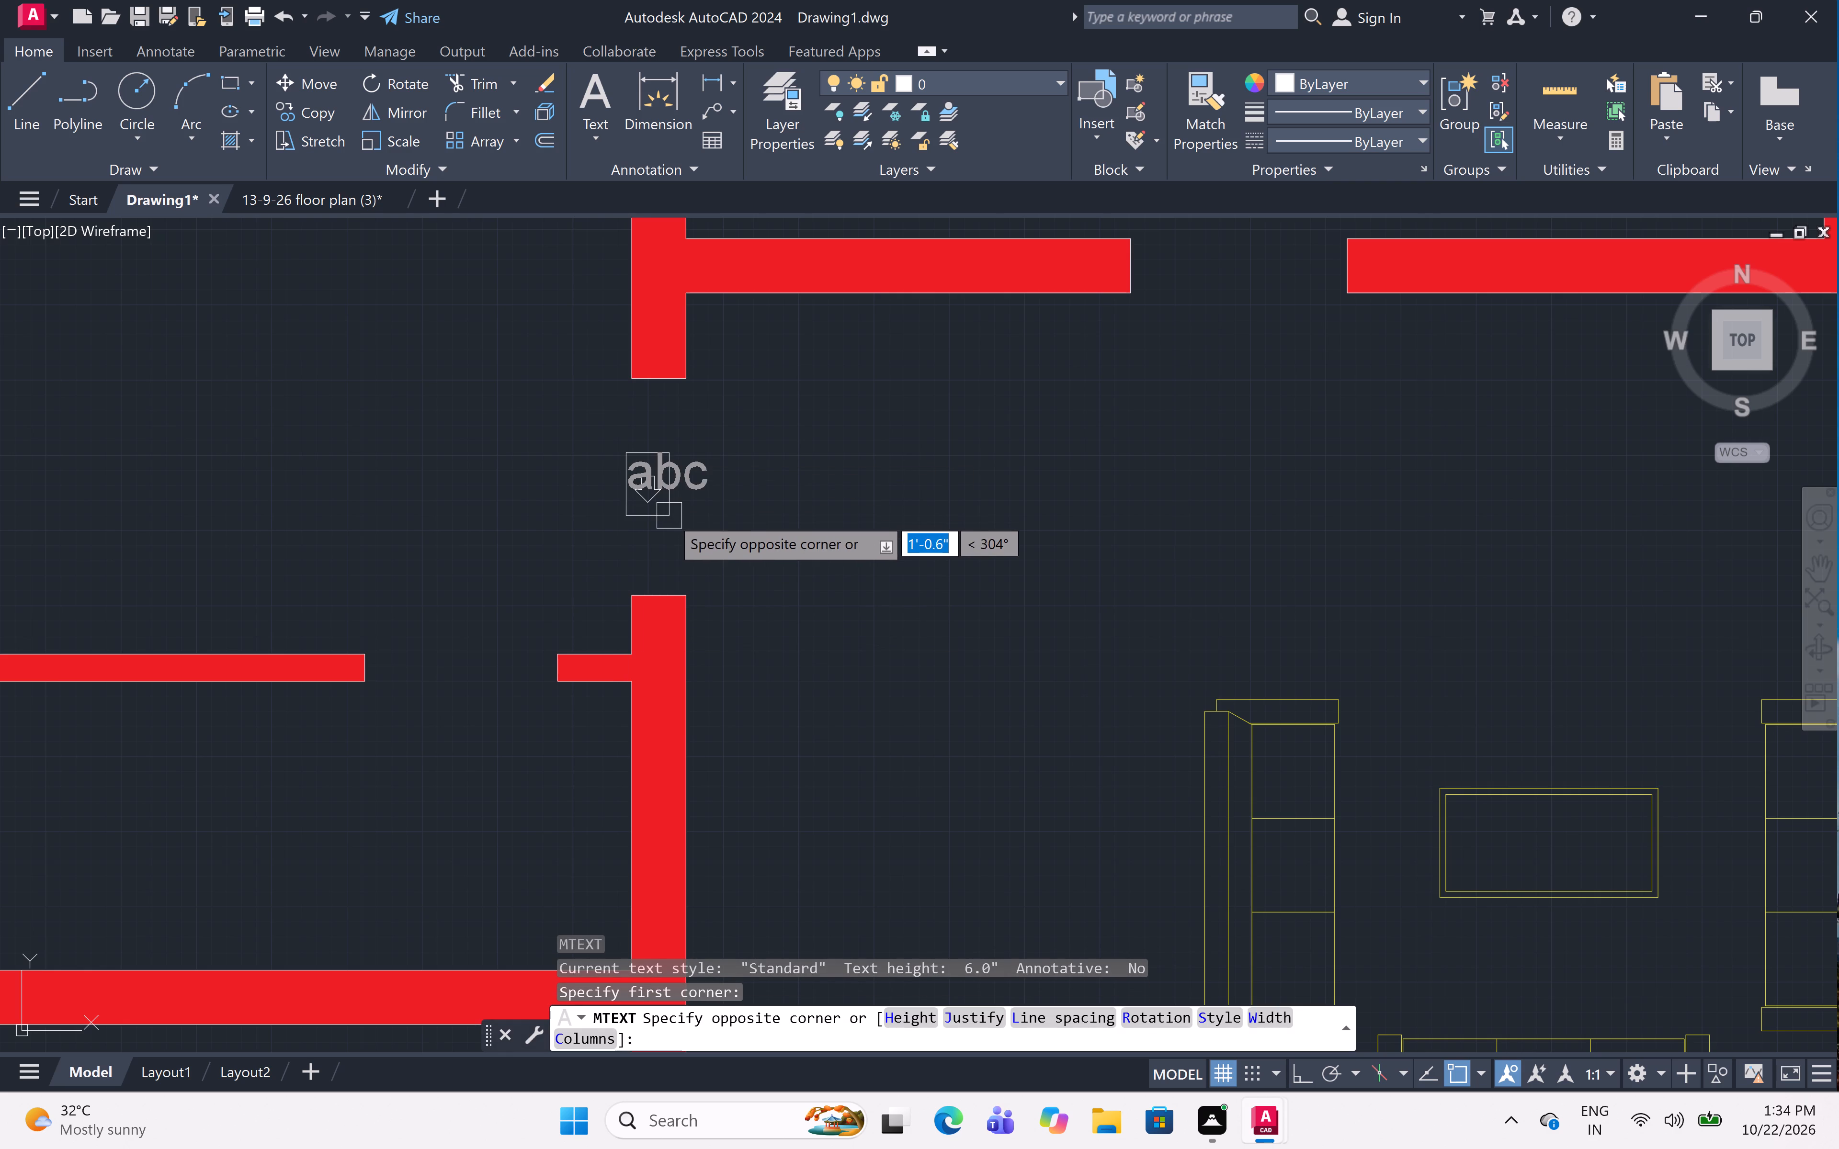
click(681, 517)
key(d)
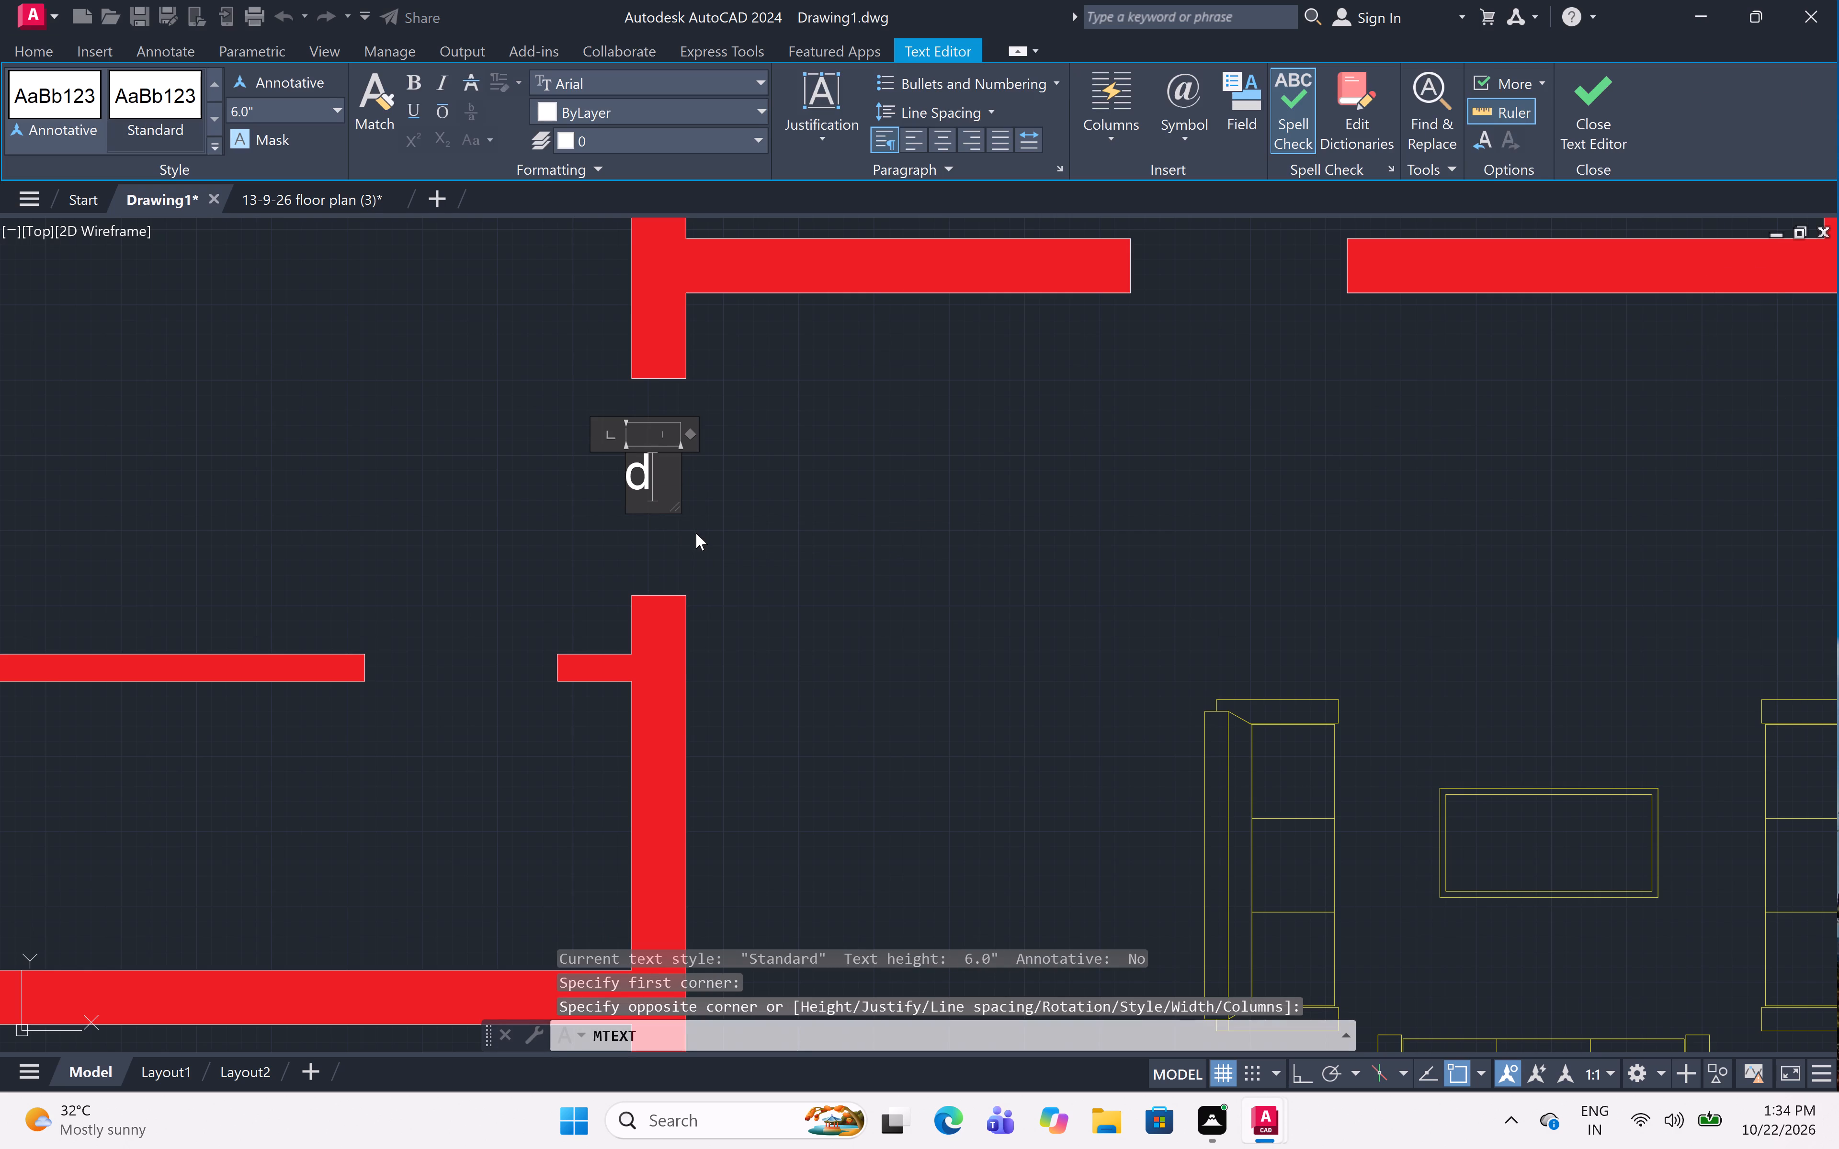
key(BackSpace)
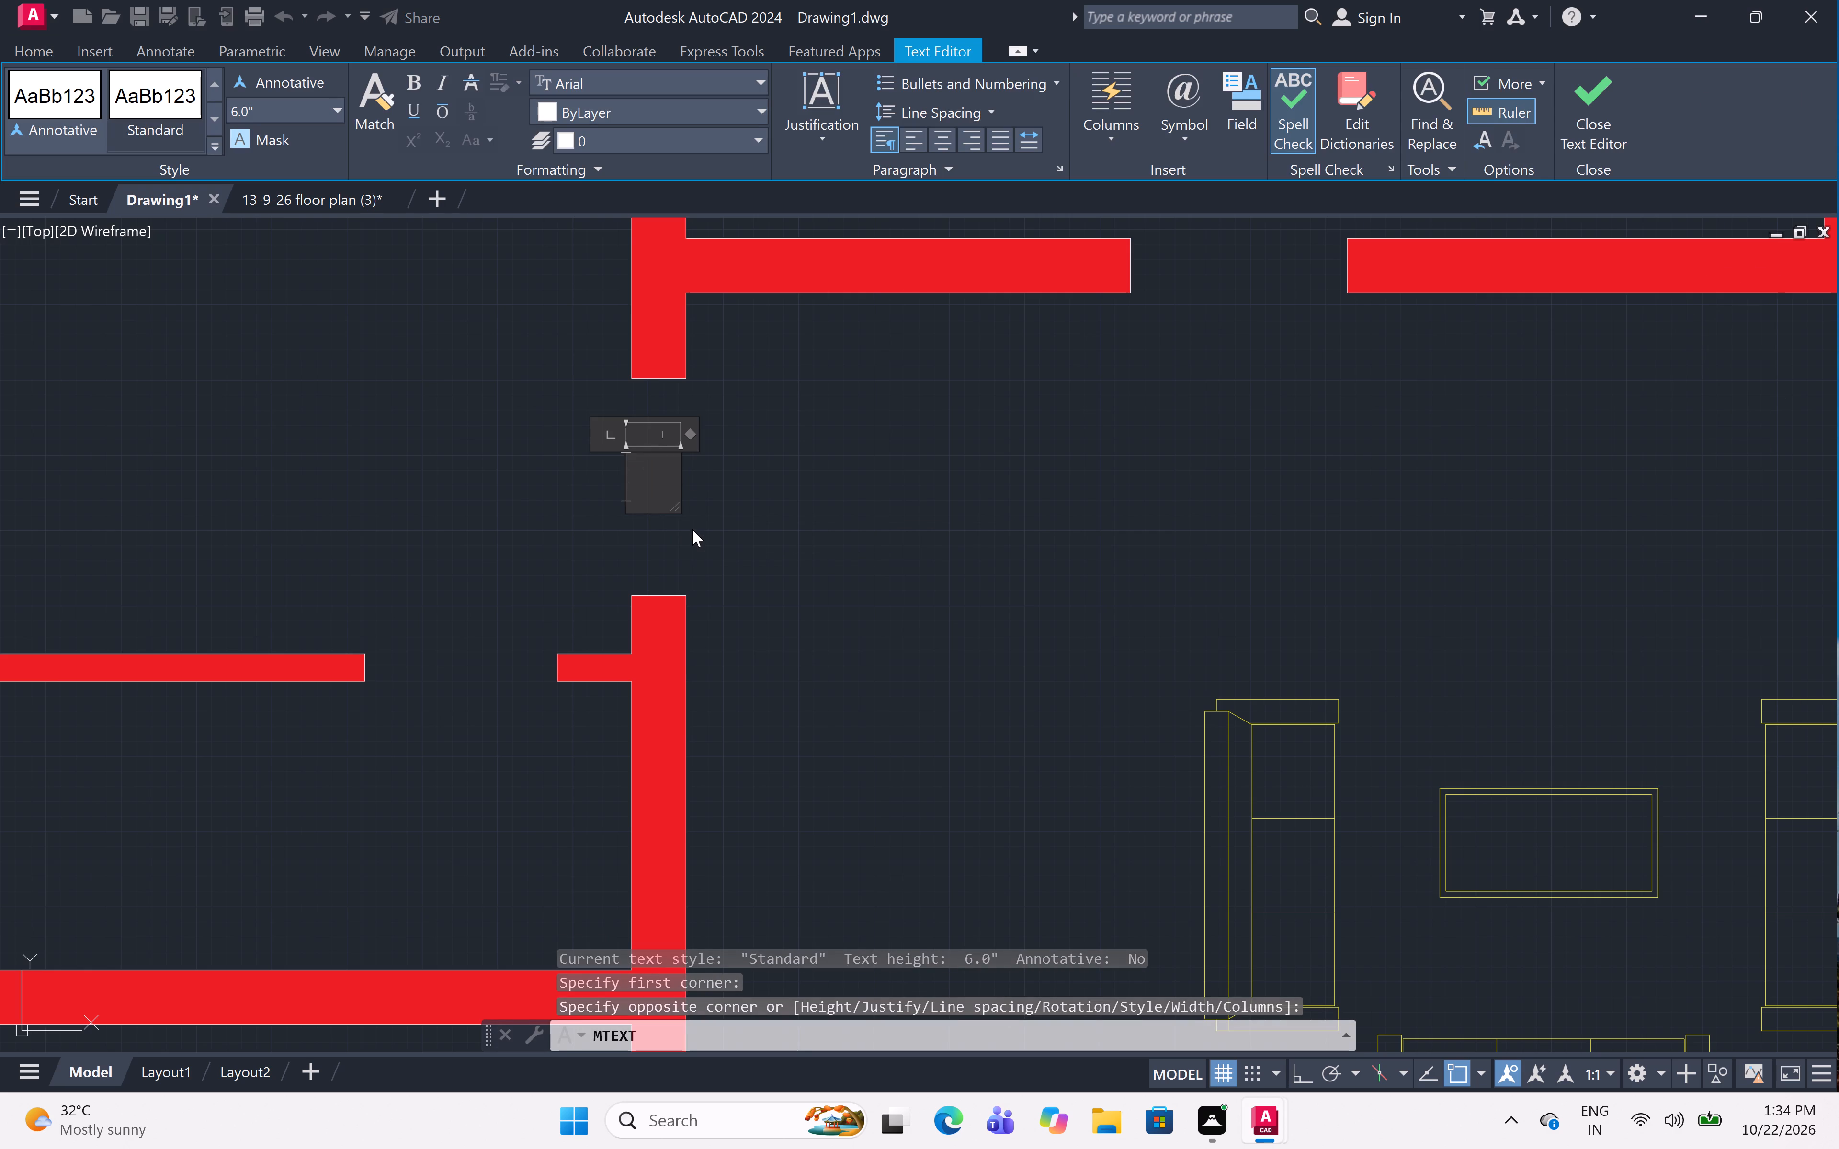
key(d)
click(694, 530)
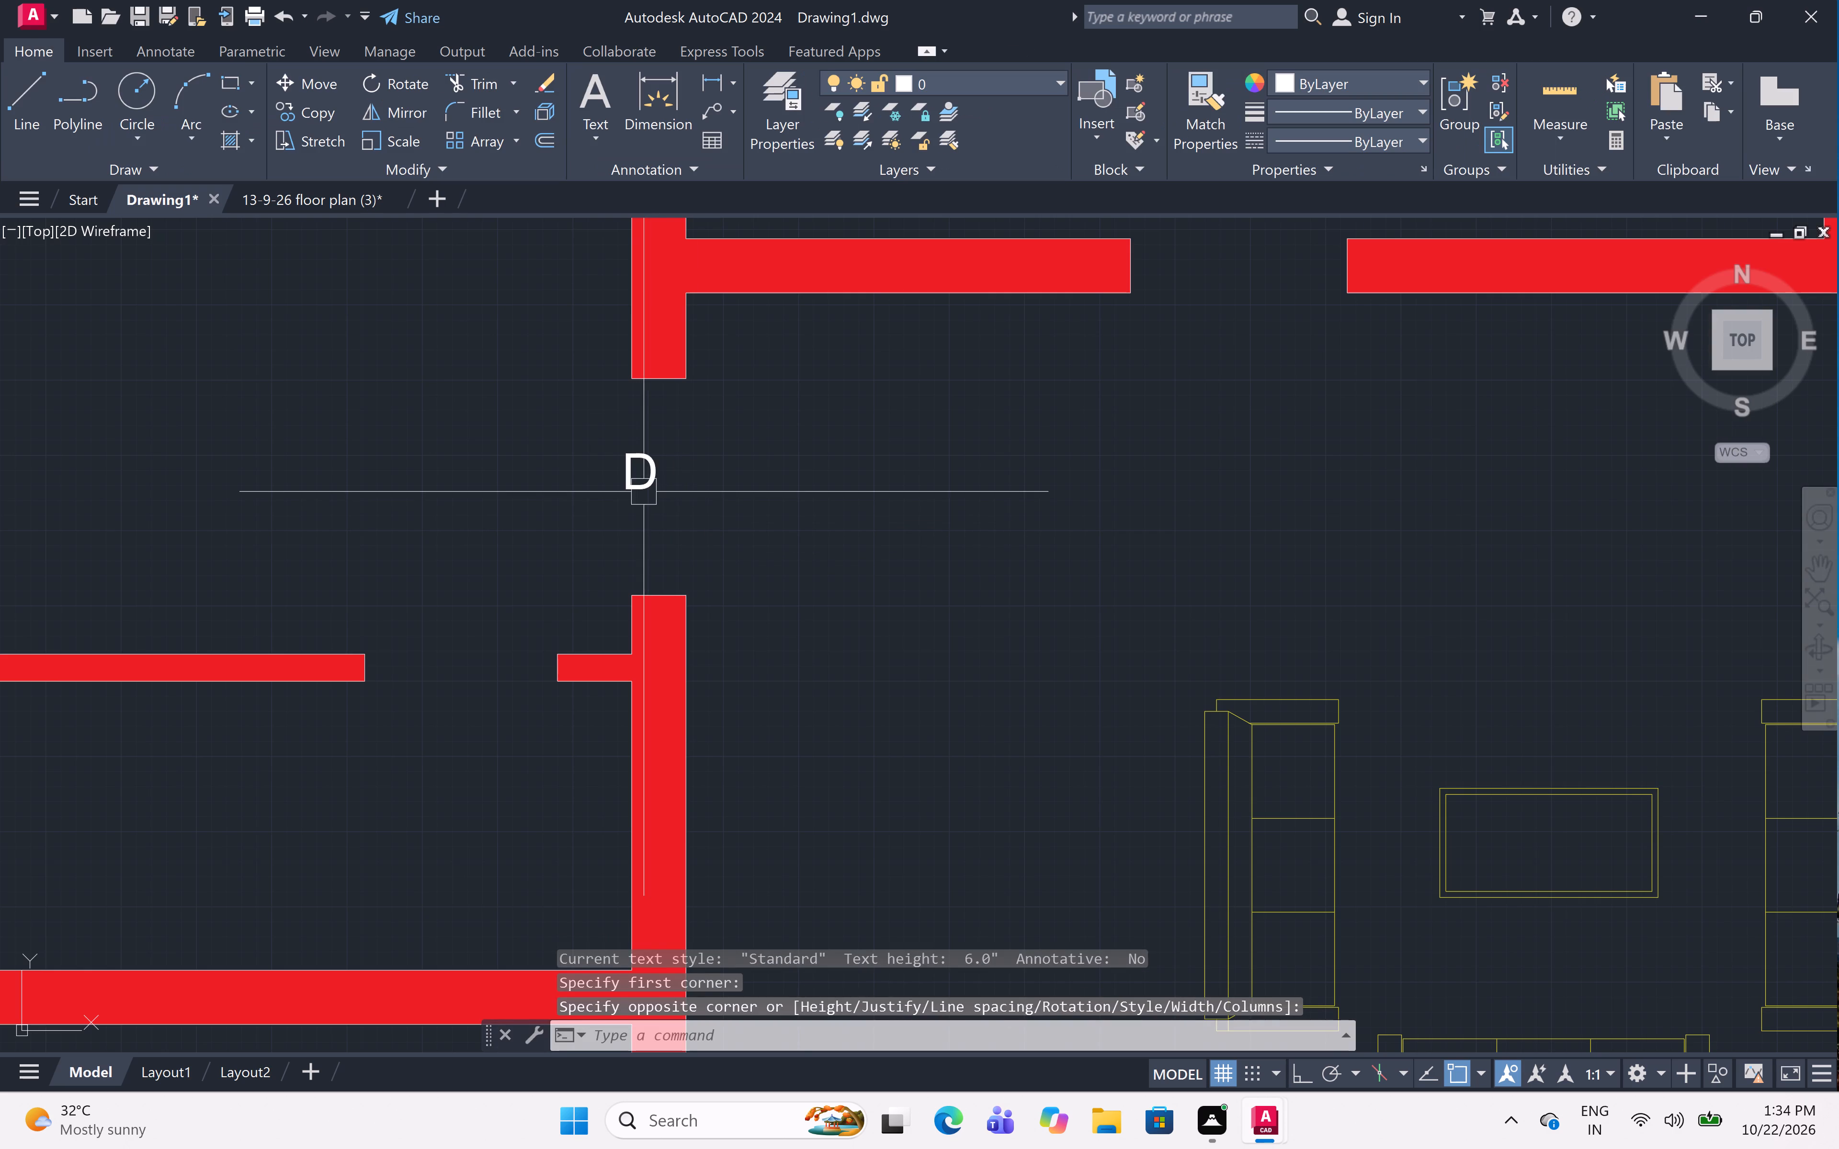
Move the D label slightly to centre it within the vertical wall's door opening.
click(640, 488)
key(m)
key(space)
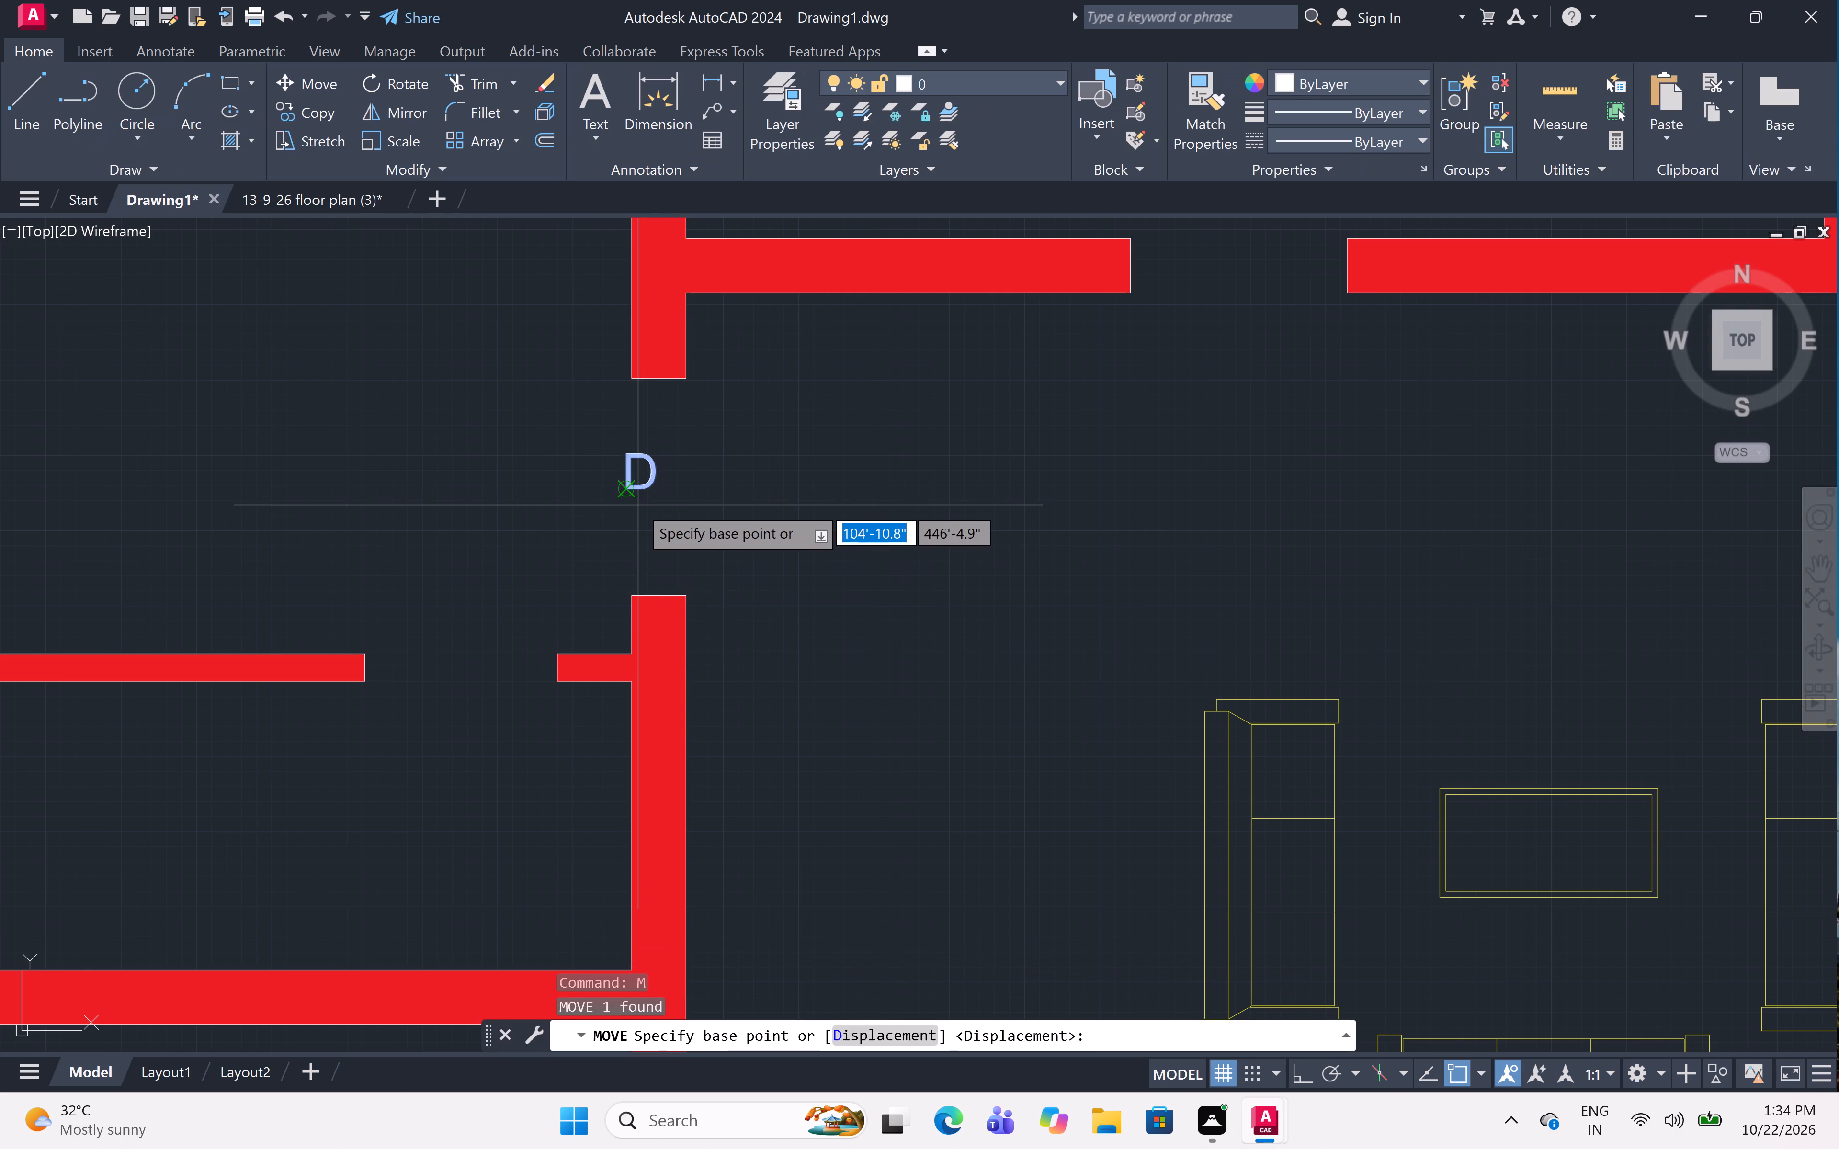
click(625, 489)
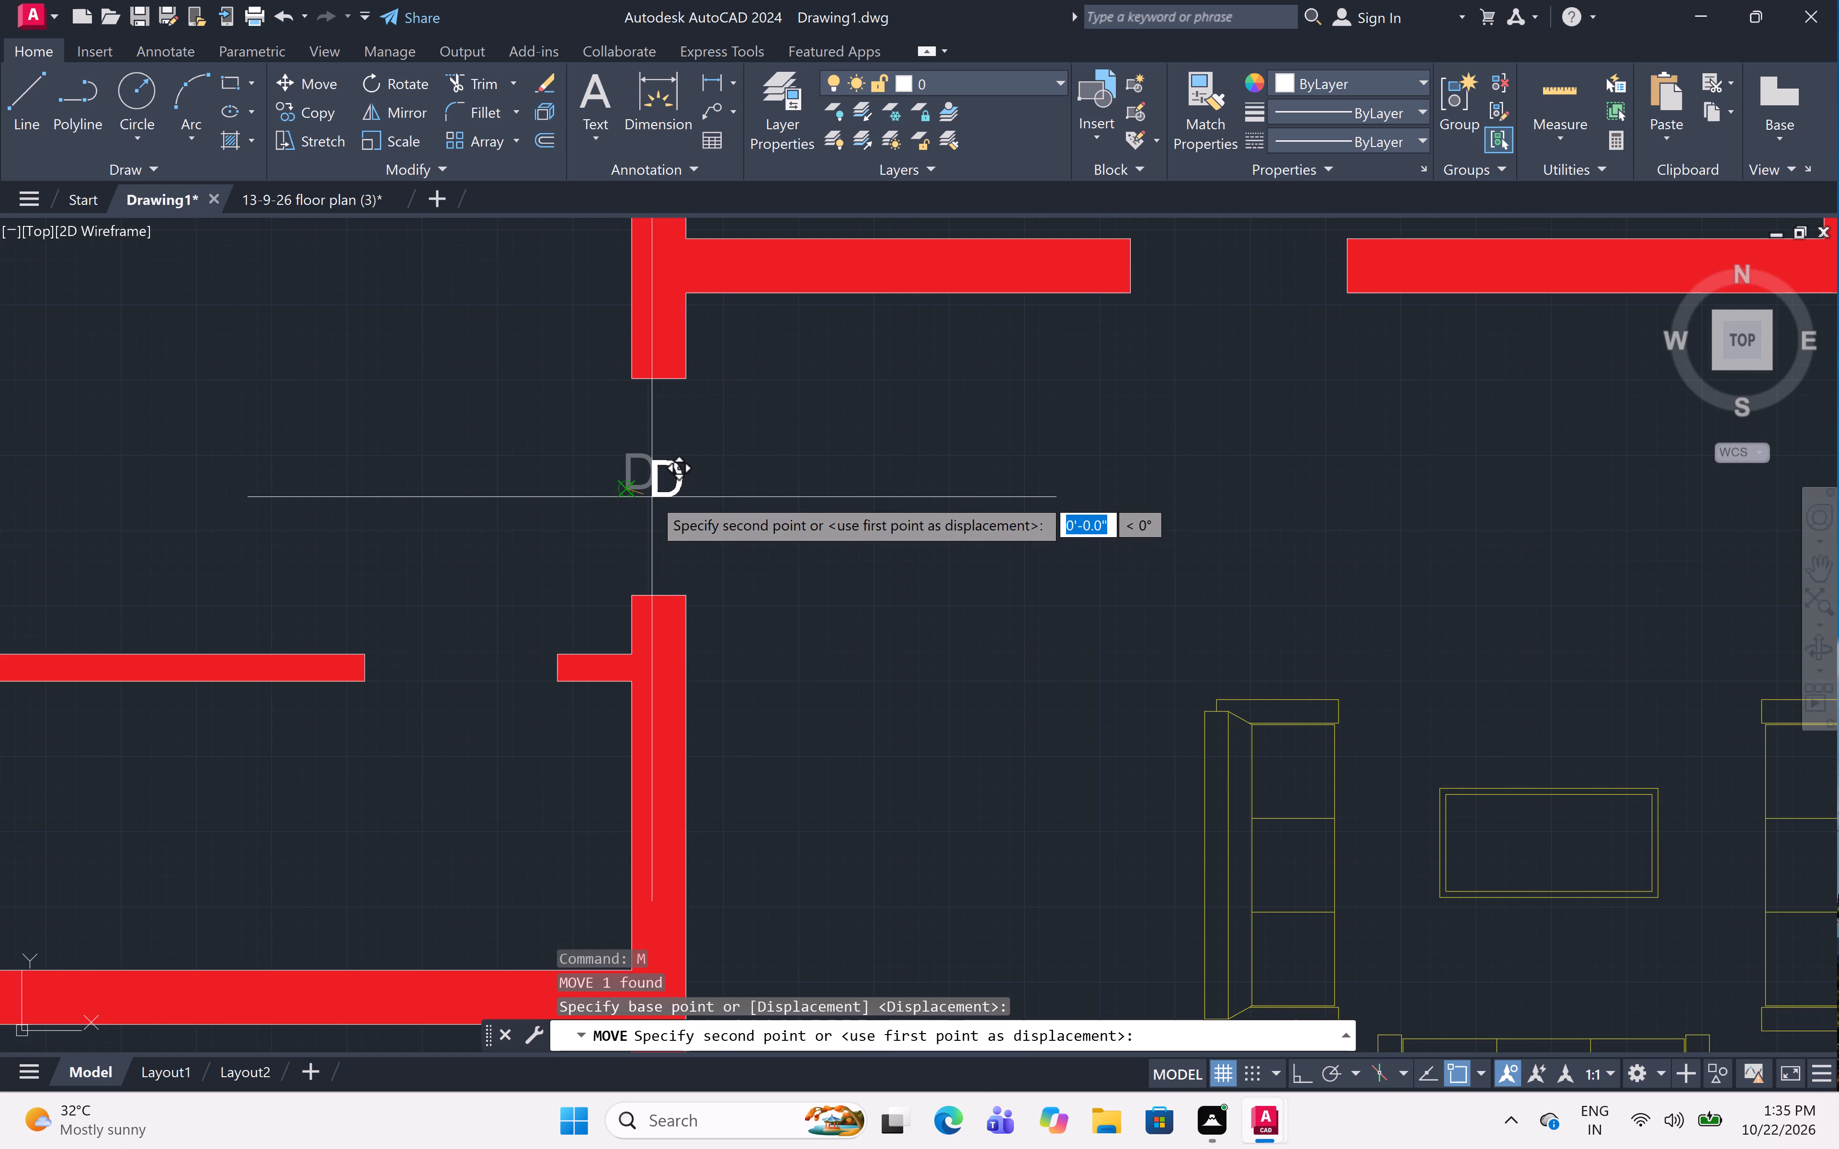
scroll(652, 497, up, 6)
click(633, 477)
Copy the D label into the door opening of the thin horizontal partition below and left of it.
scroll(633, 481, down, 8)
scroll(827, 601, down, 2)
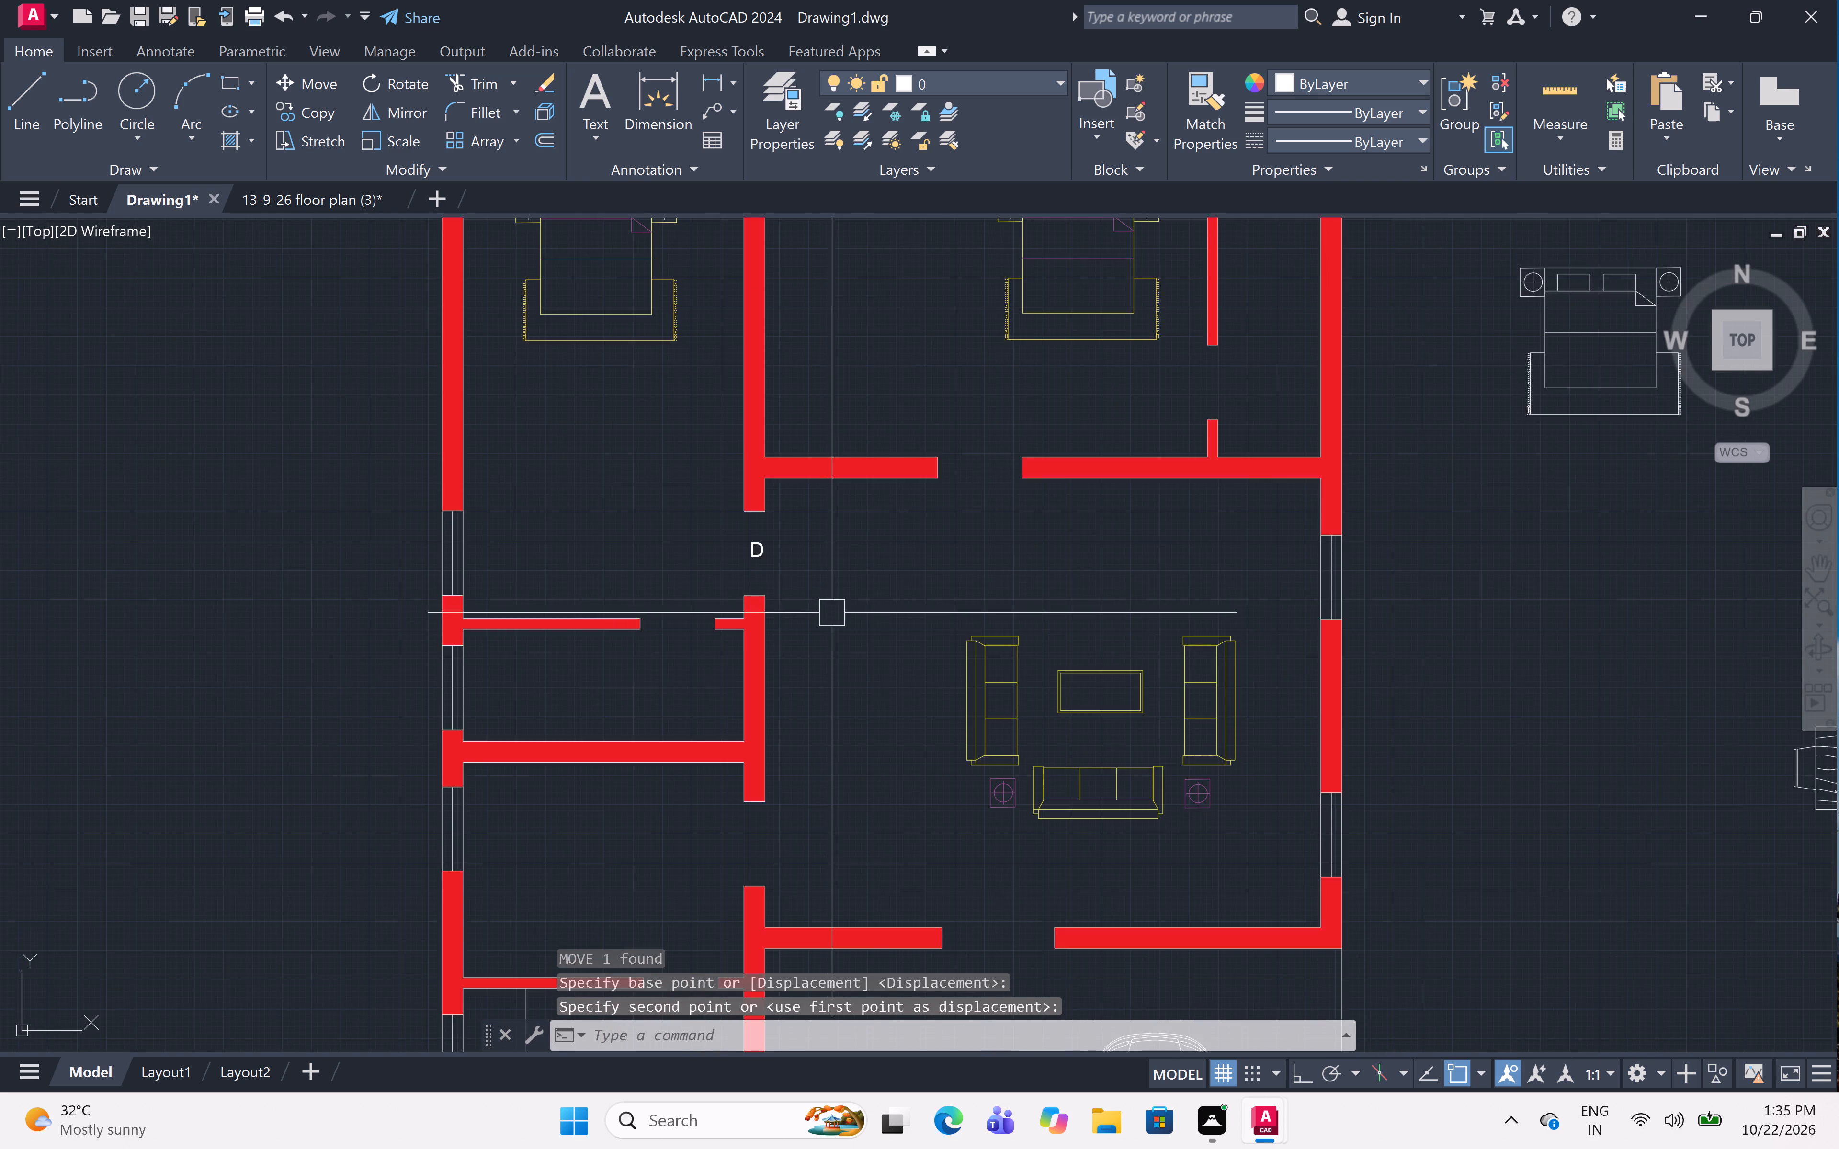
scroll(872, 678, down, 1)
middle_drag(872, 678, 893, 651)
scroll(763, 617, up, 4)
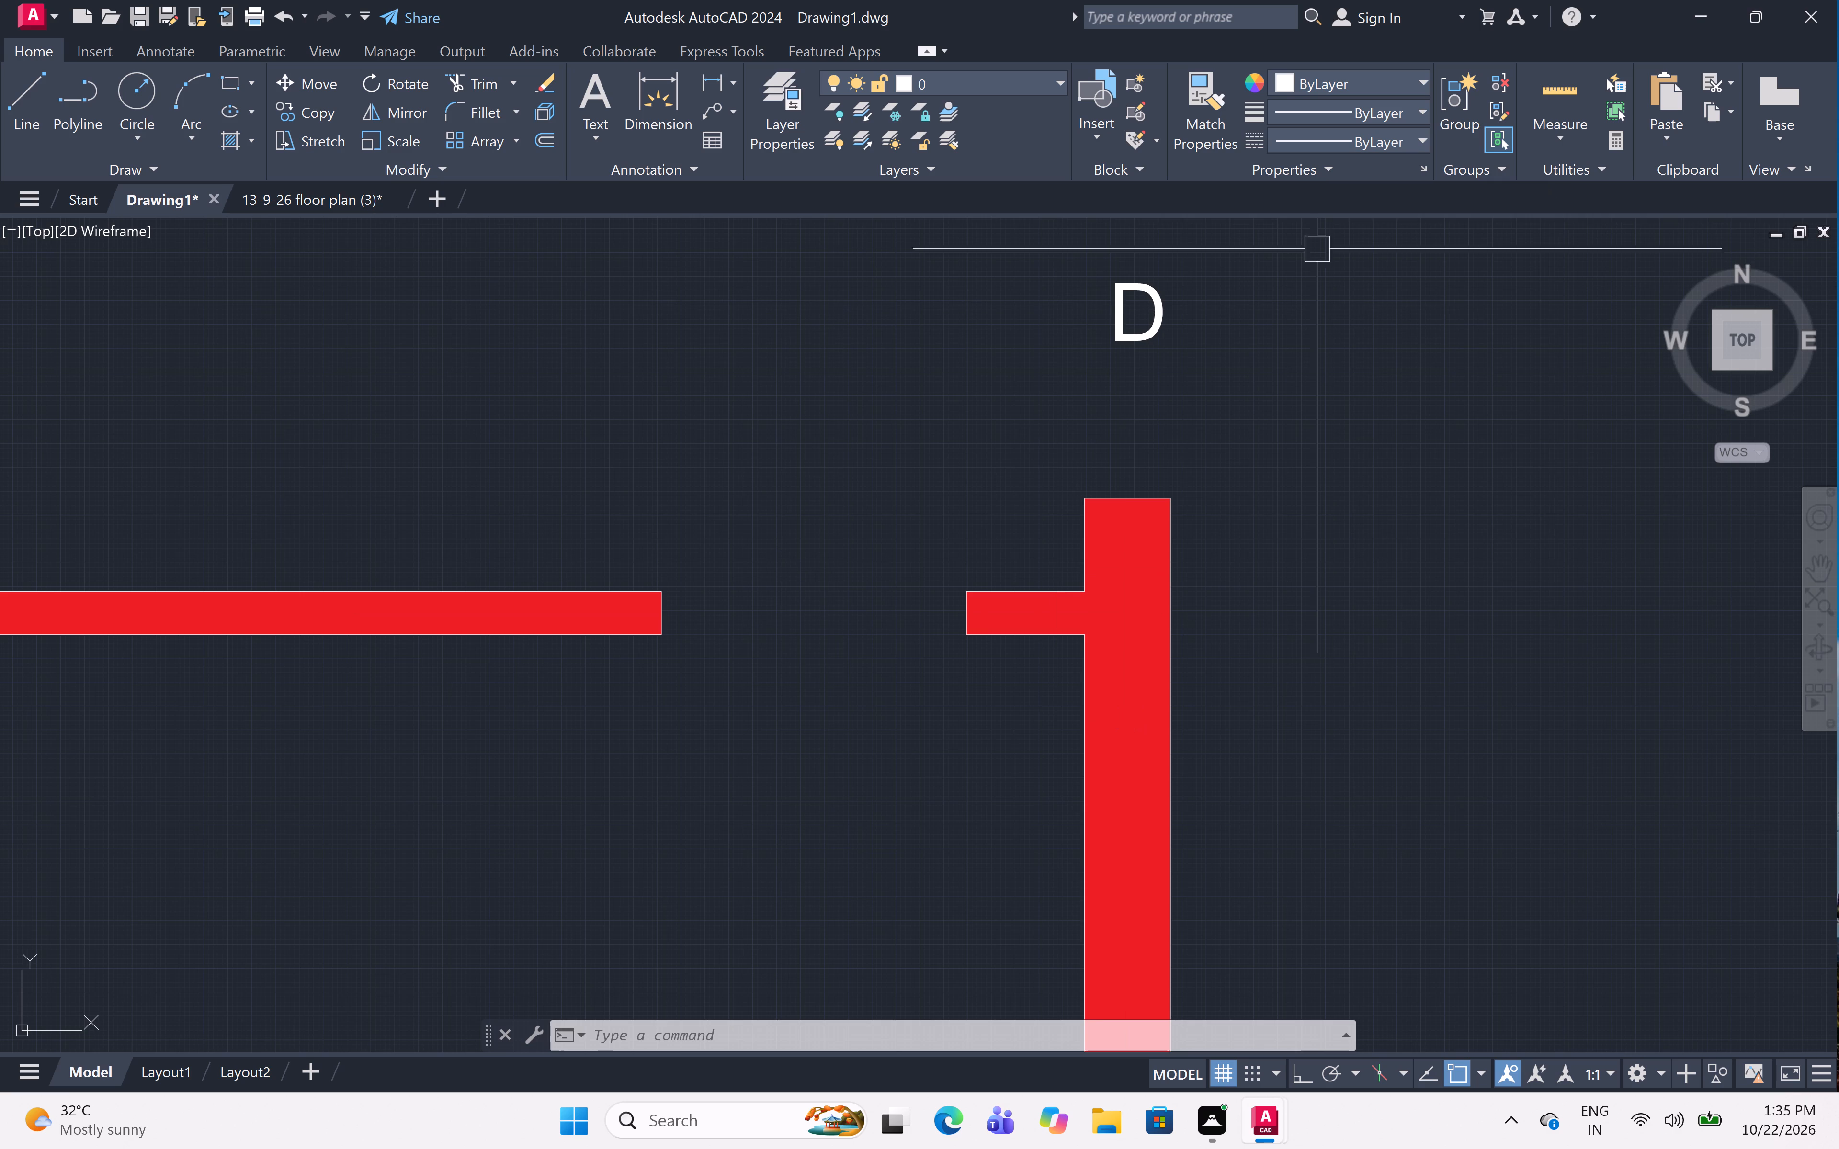
click(1123, 337)
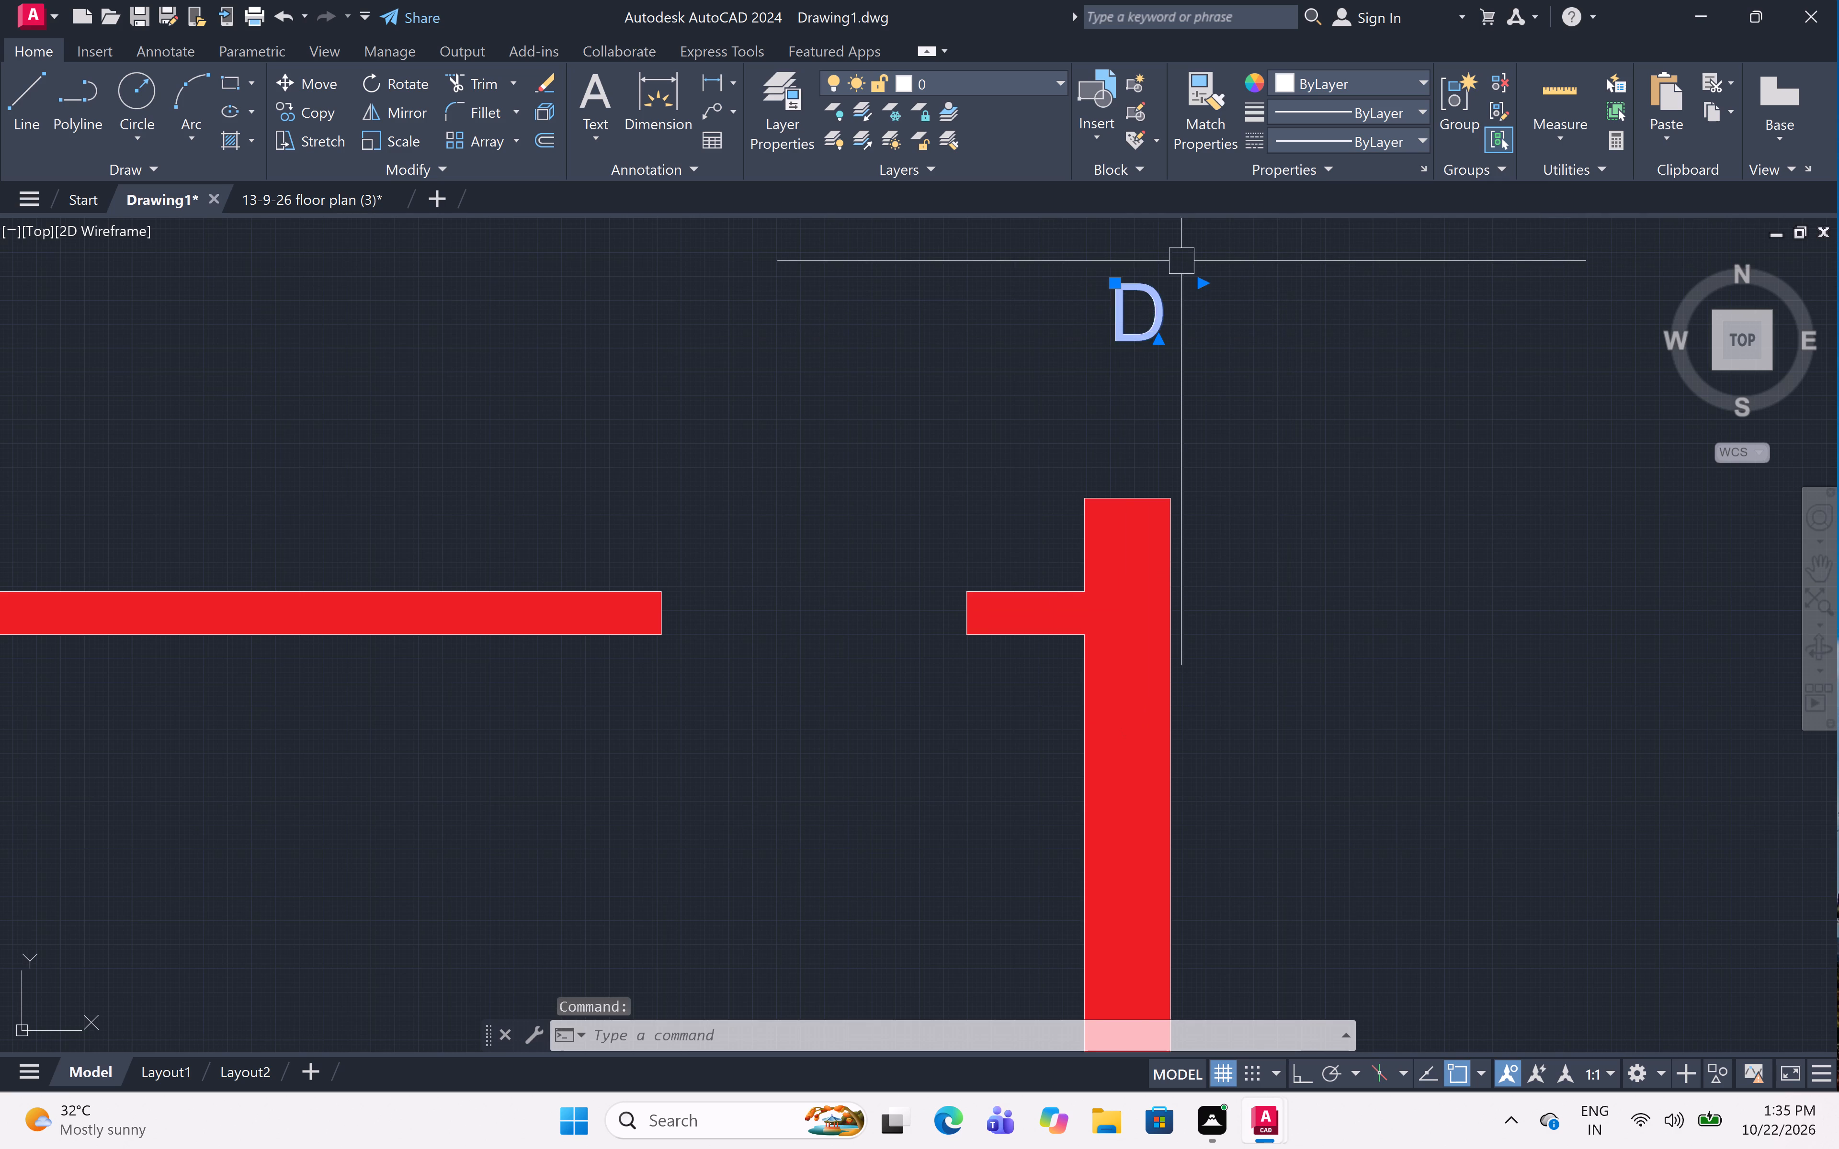
scroll(1181, 259, down, 2)
middle_drag(1227, 321, 1189, 463)
scroll(1225, 346, down, 1)
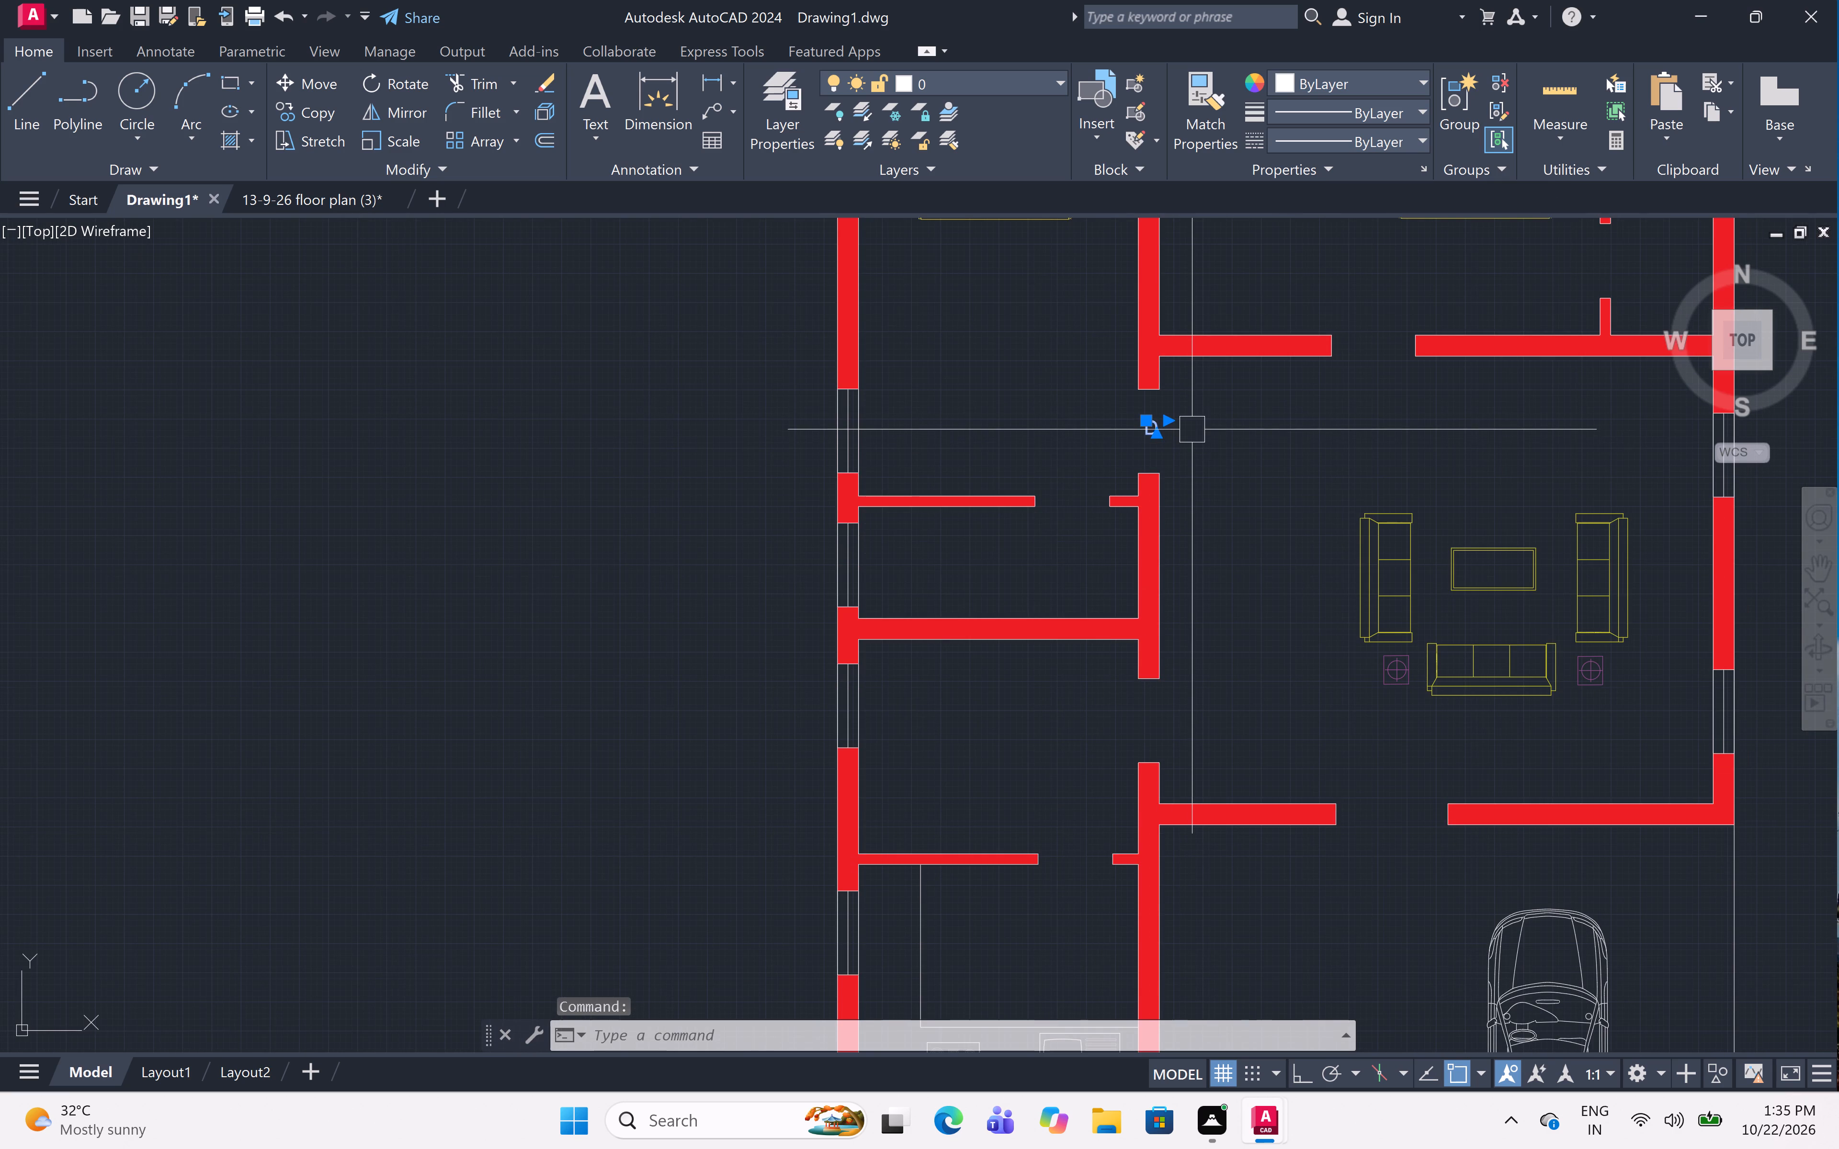
text(CO)
key(space)
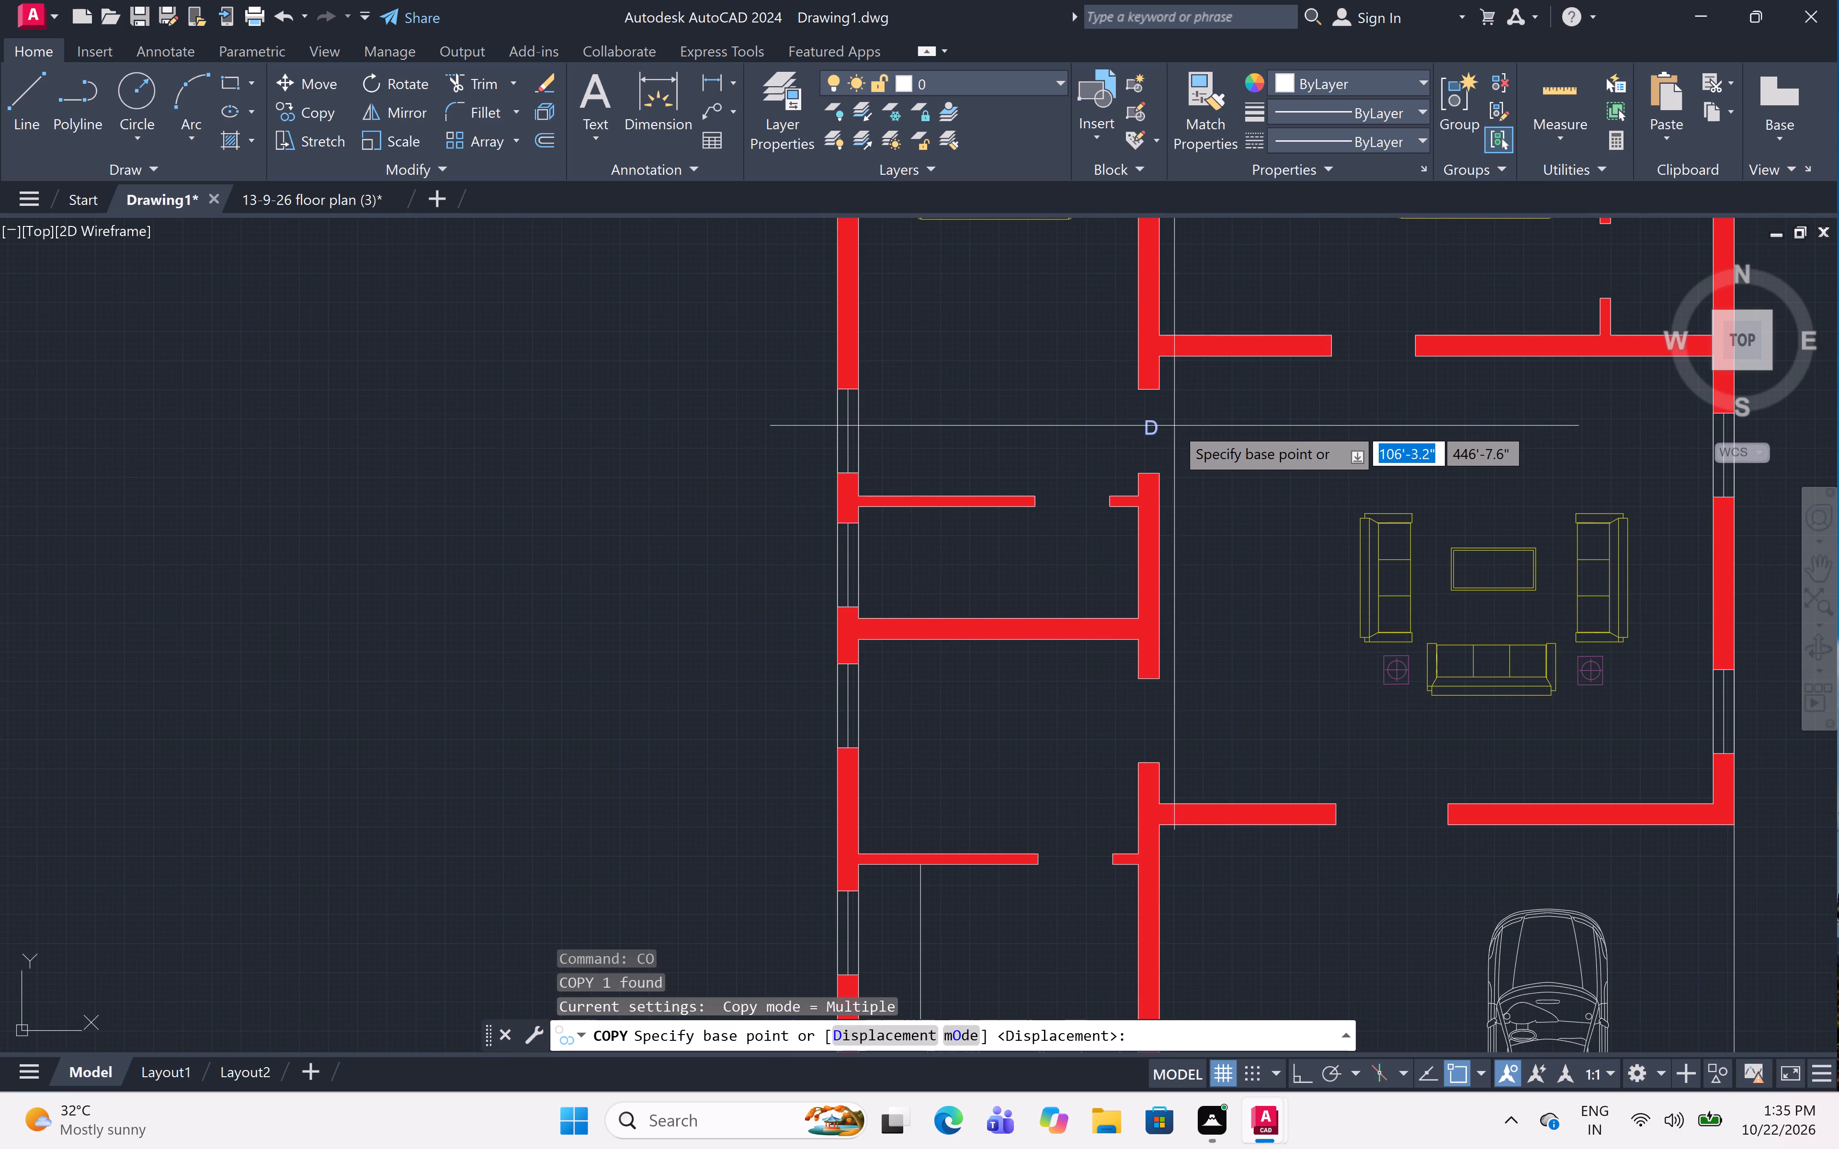
scroll(1151, 442, up, 4)
click(1145, 394)
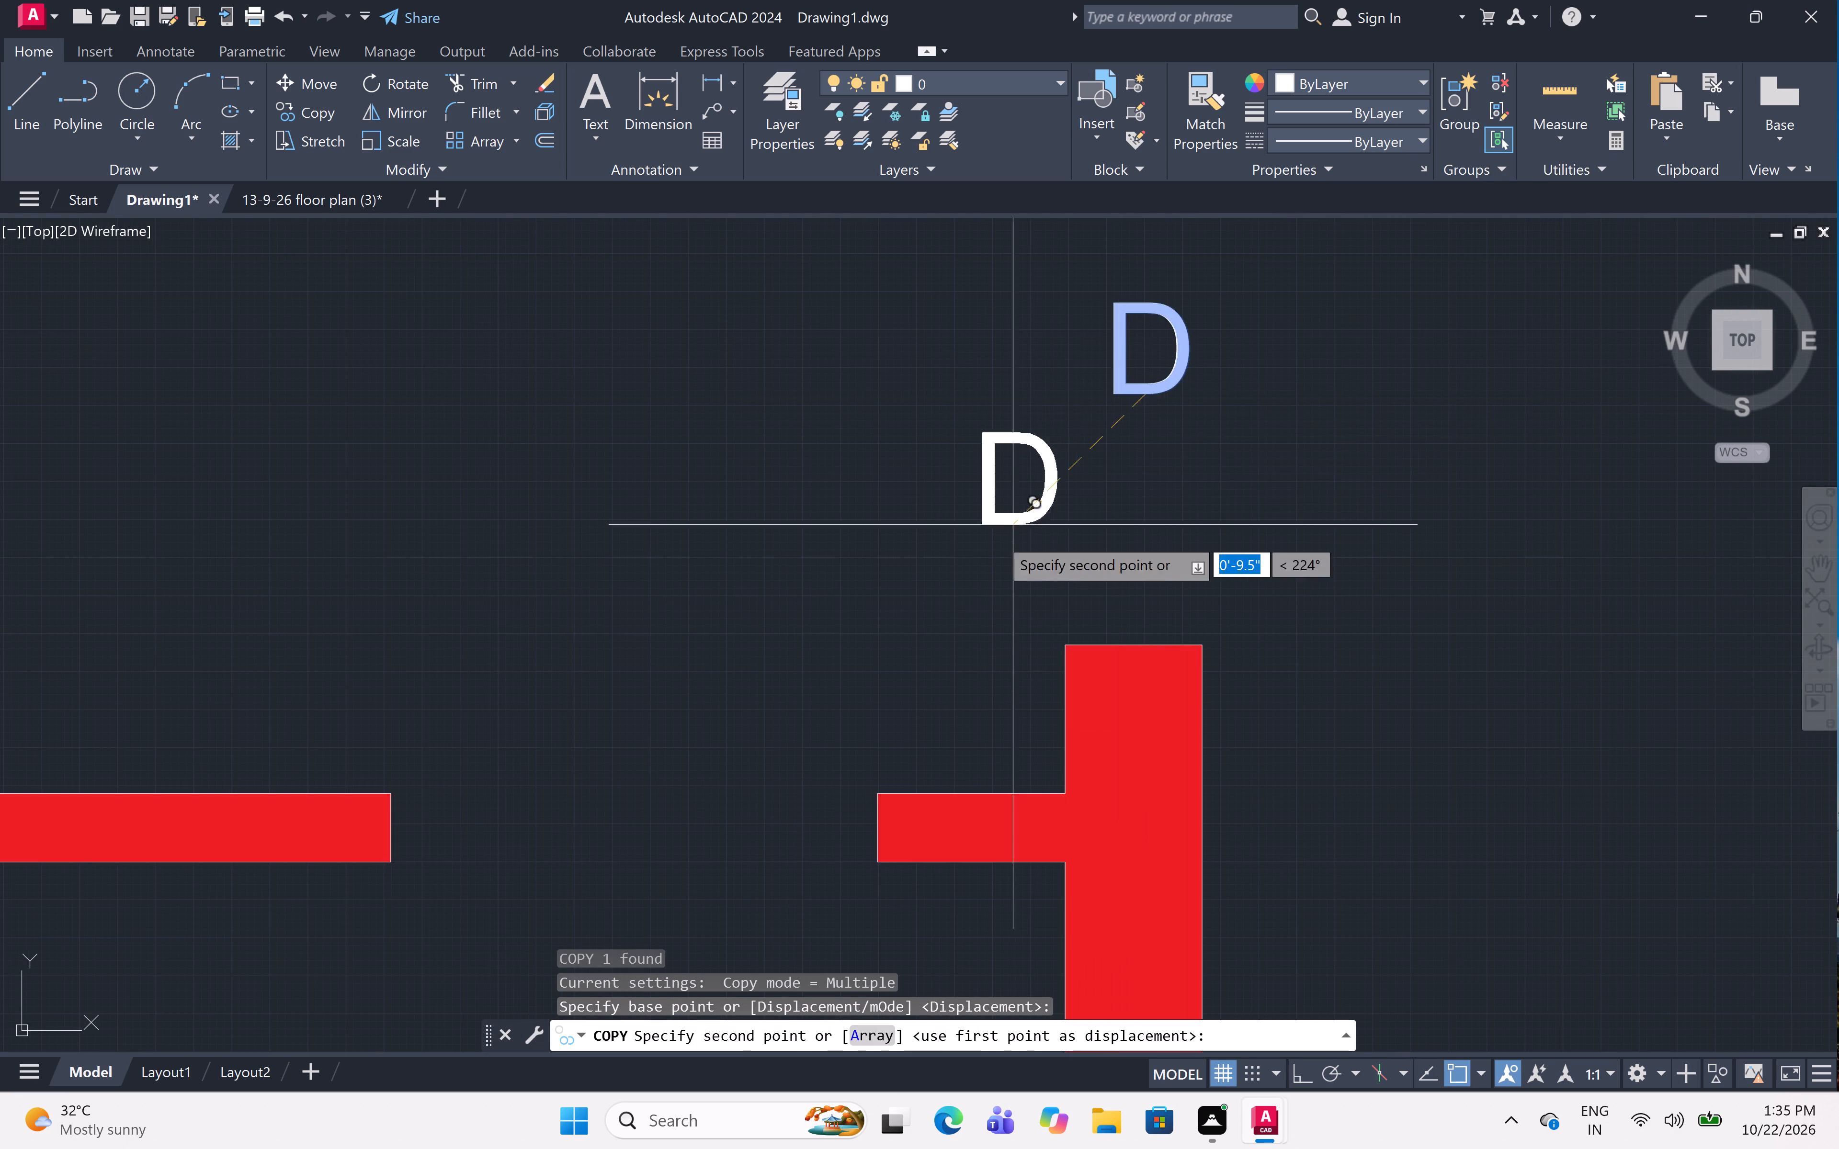
scroll(983, 549, down, 4)
scroll(855, 640, up, 3)
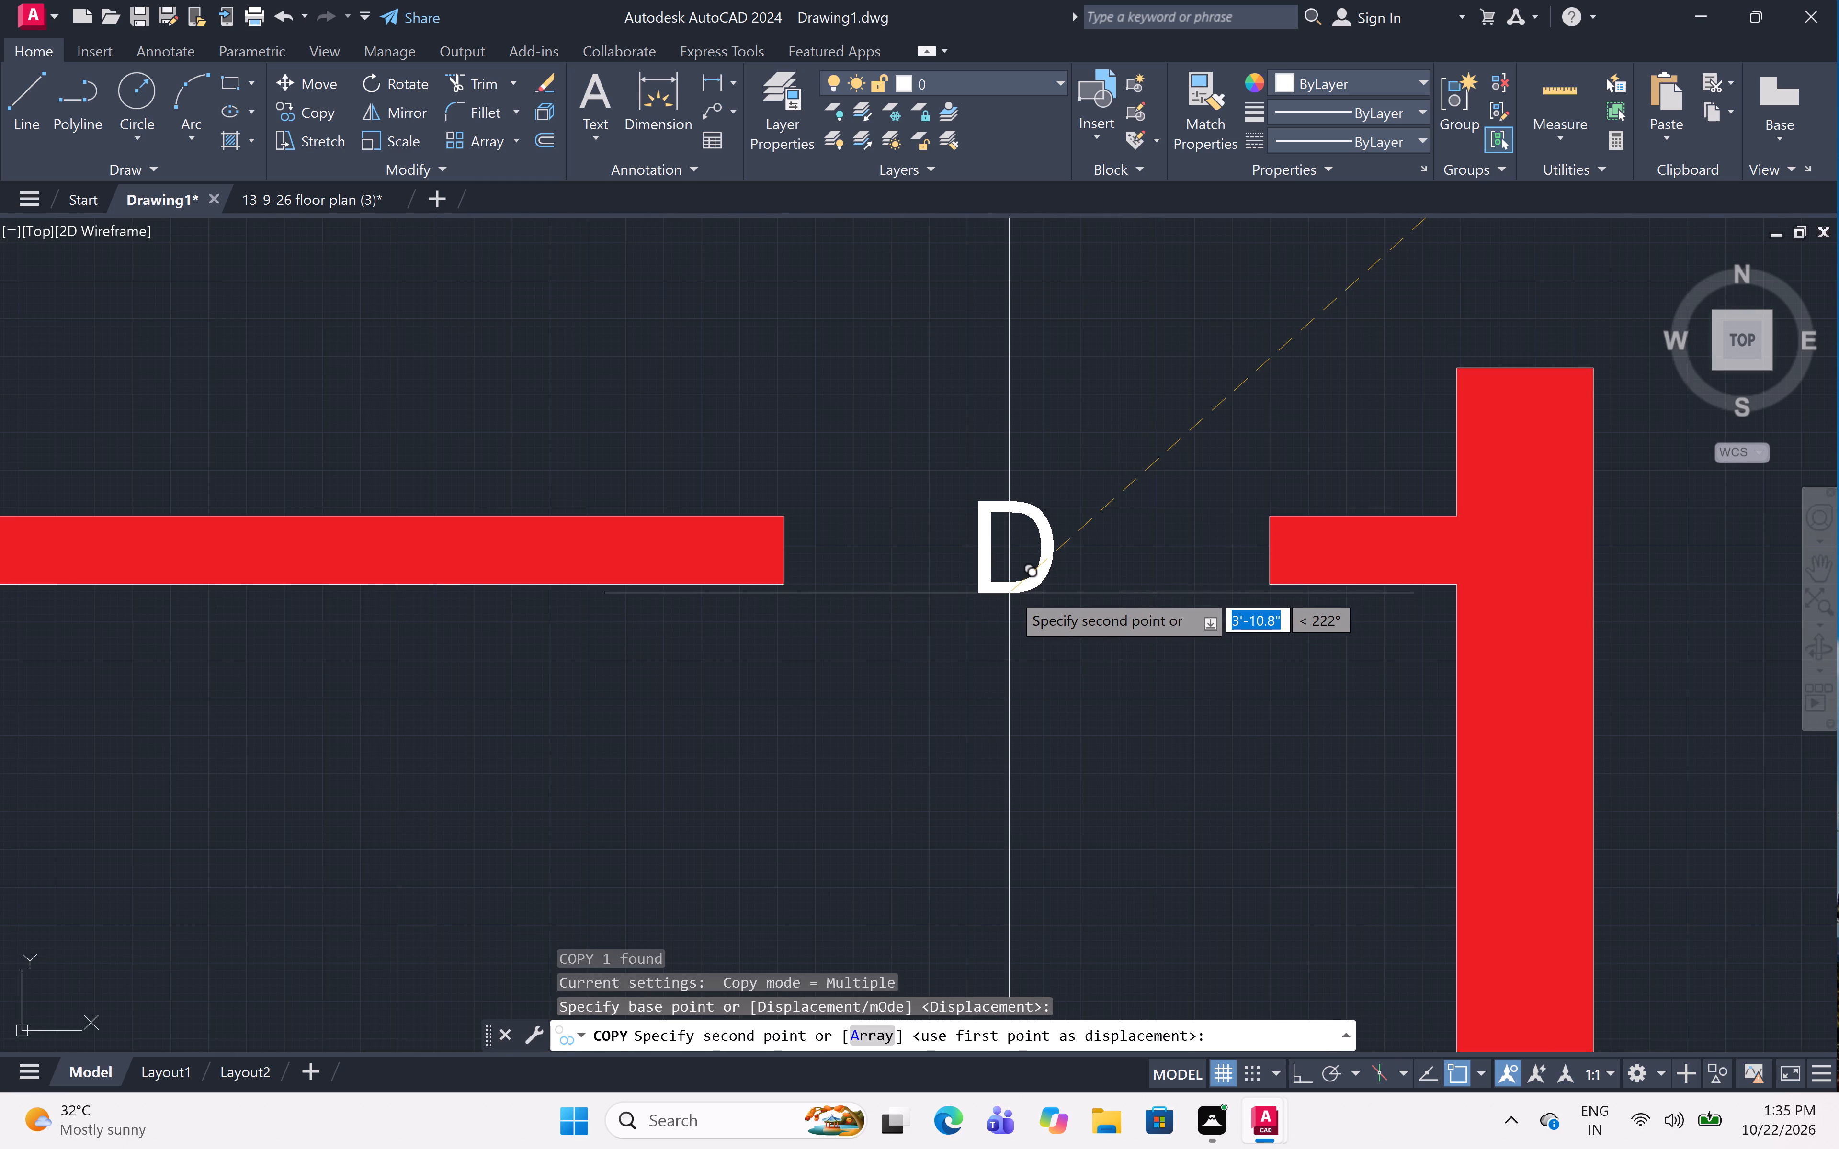
click(1015, 586)
Place further D copies in the lower vertical wall's door opening and in the opening of the partition above the kitchen.
scroll(1058, 424, down, 4)
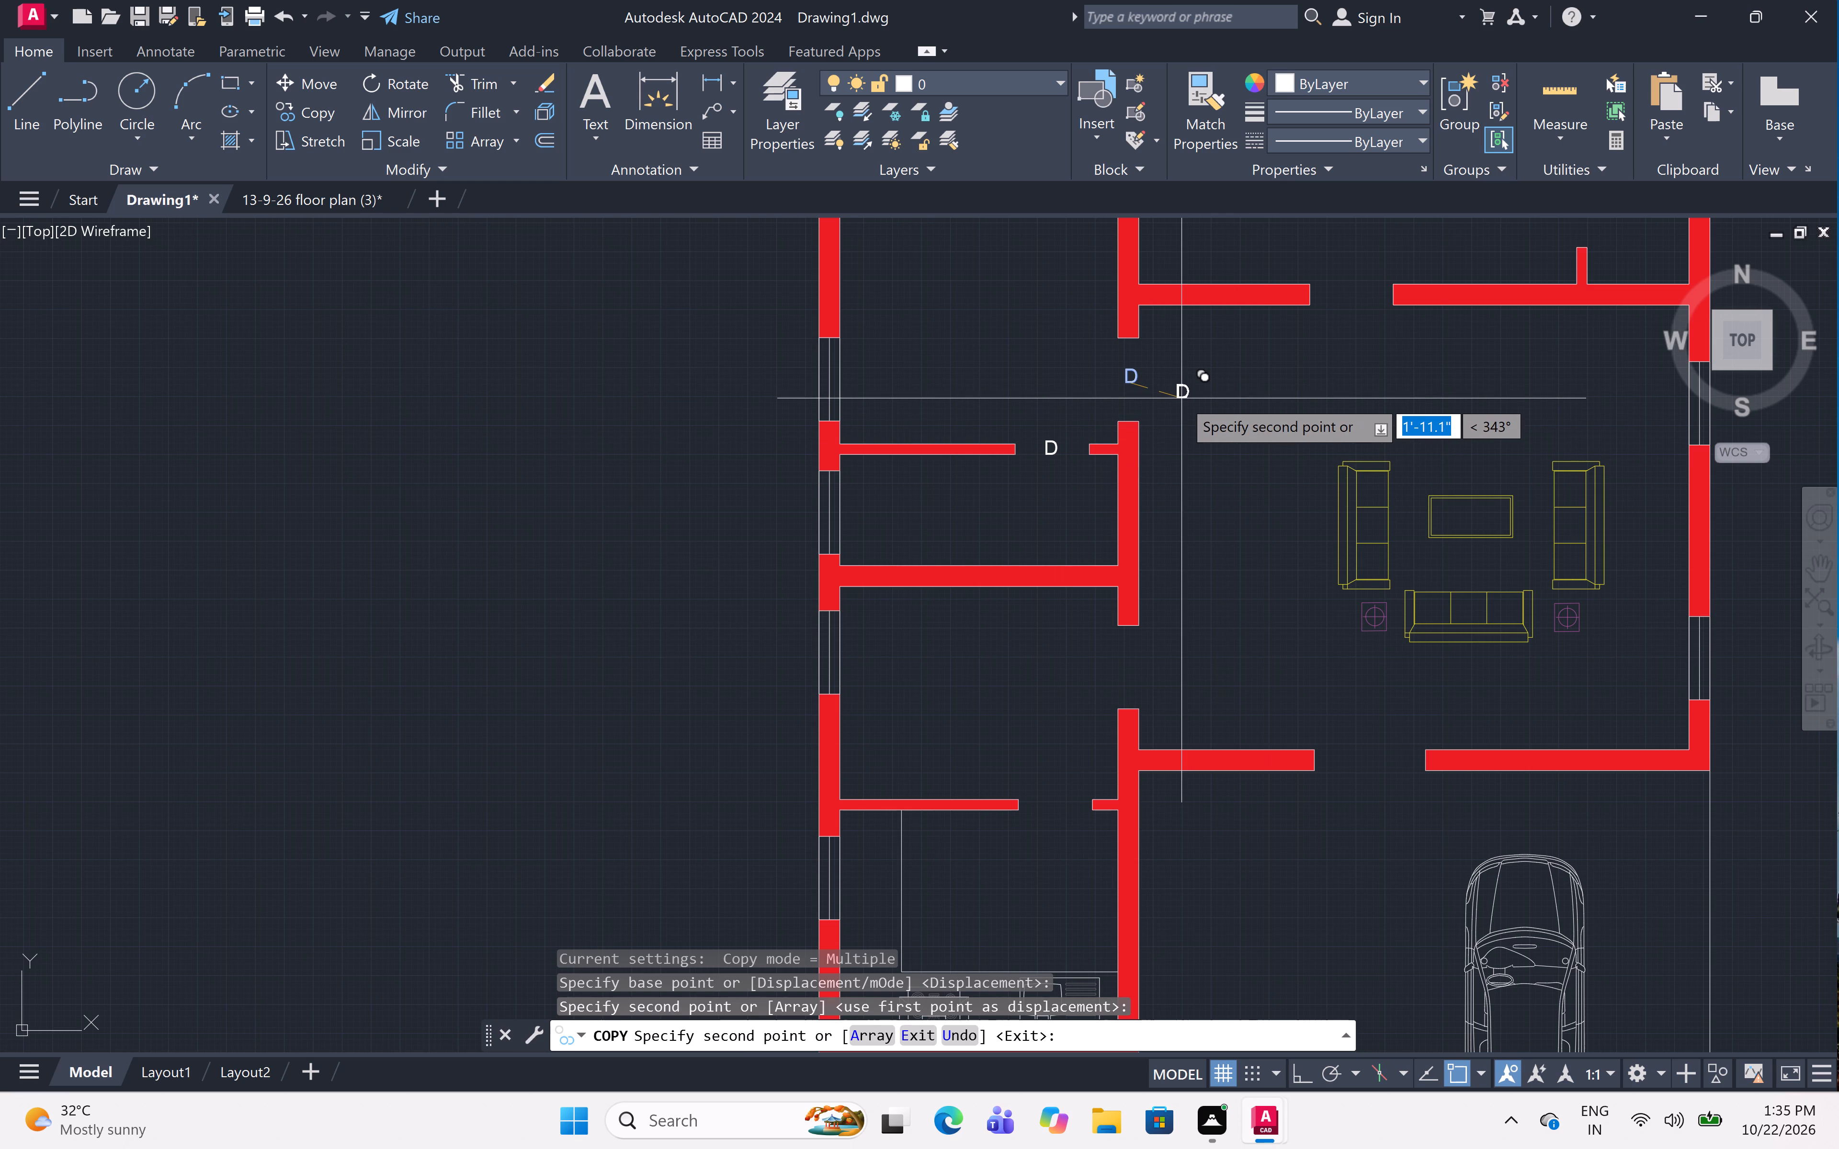
scroll(1263, 340, down, 2)
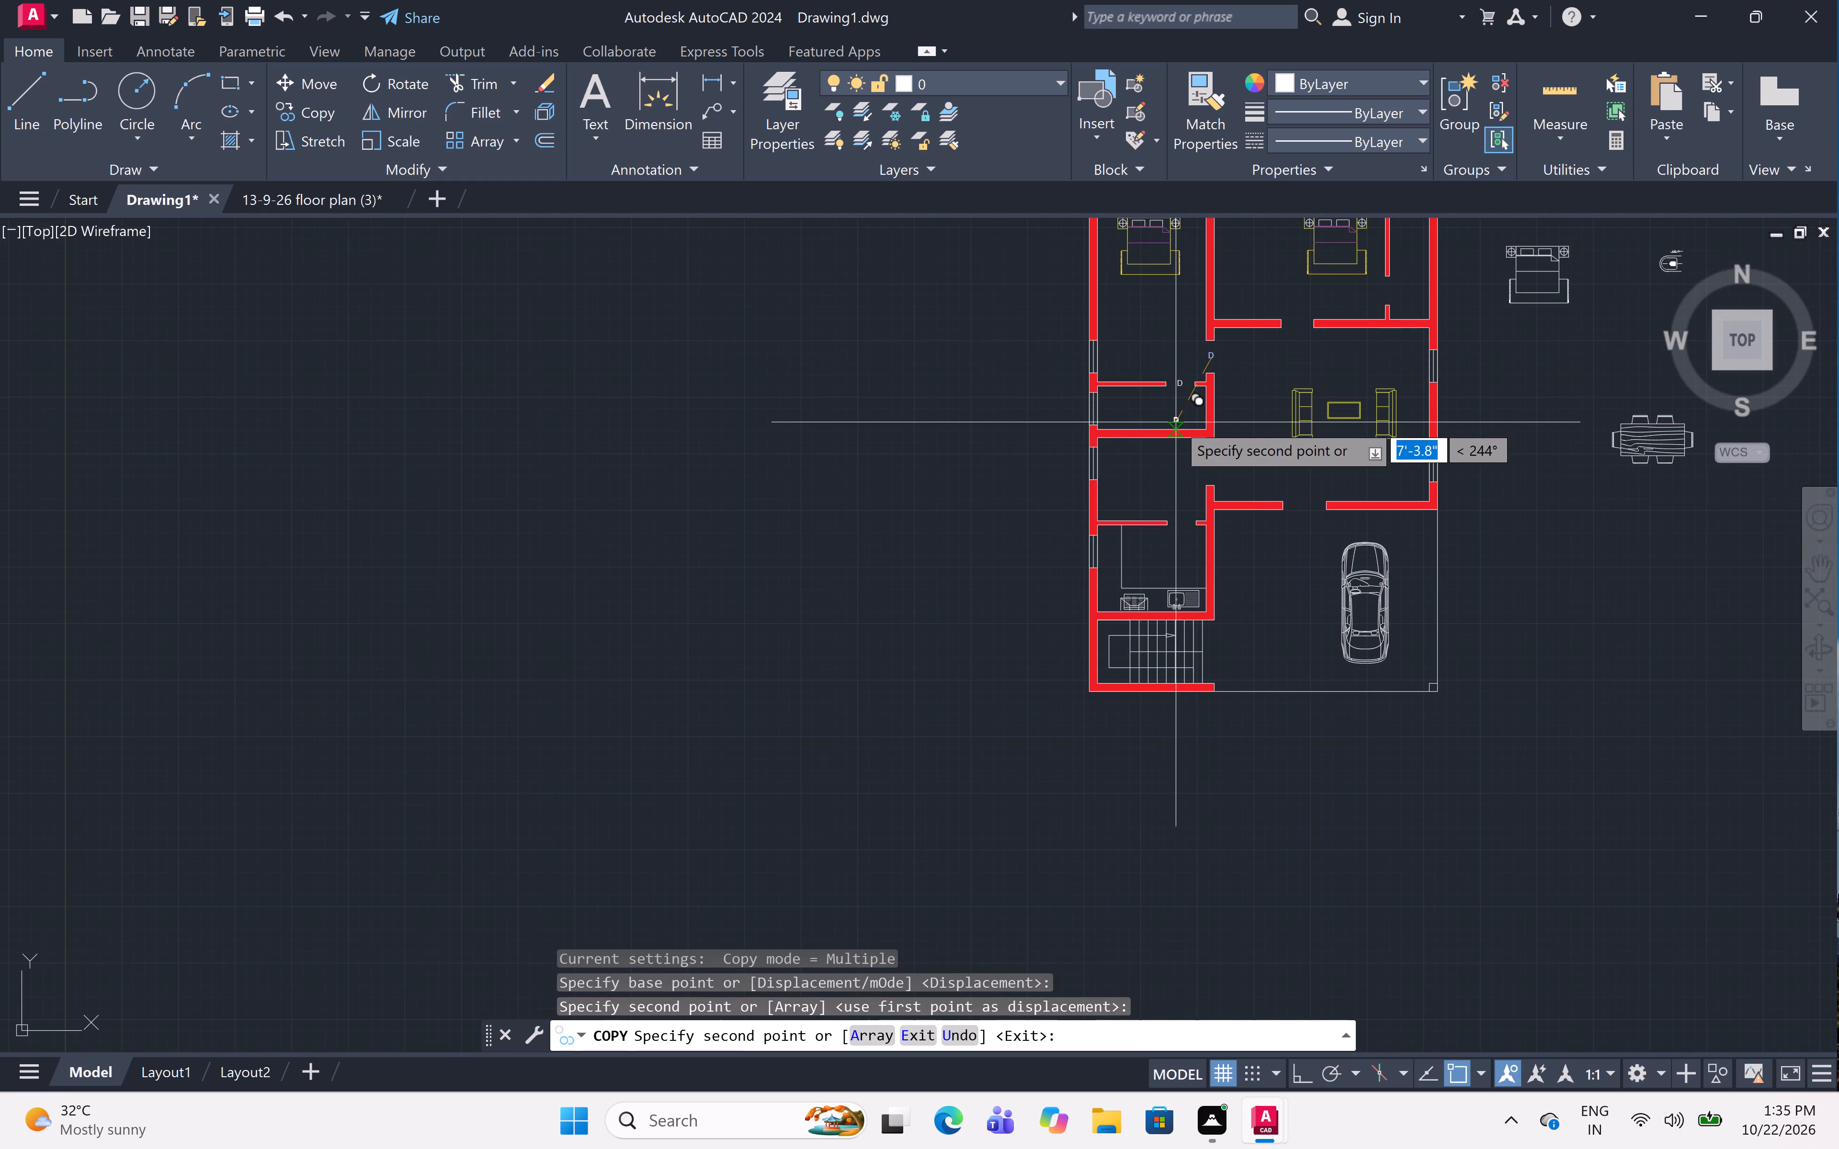
scroll(1198, 492, up, 5)
middle_drag(1278, 387, 1203, 487)
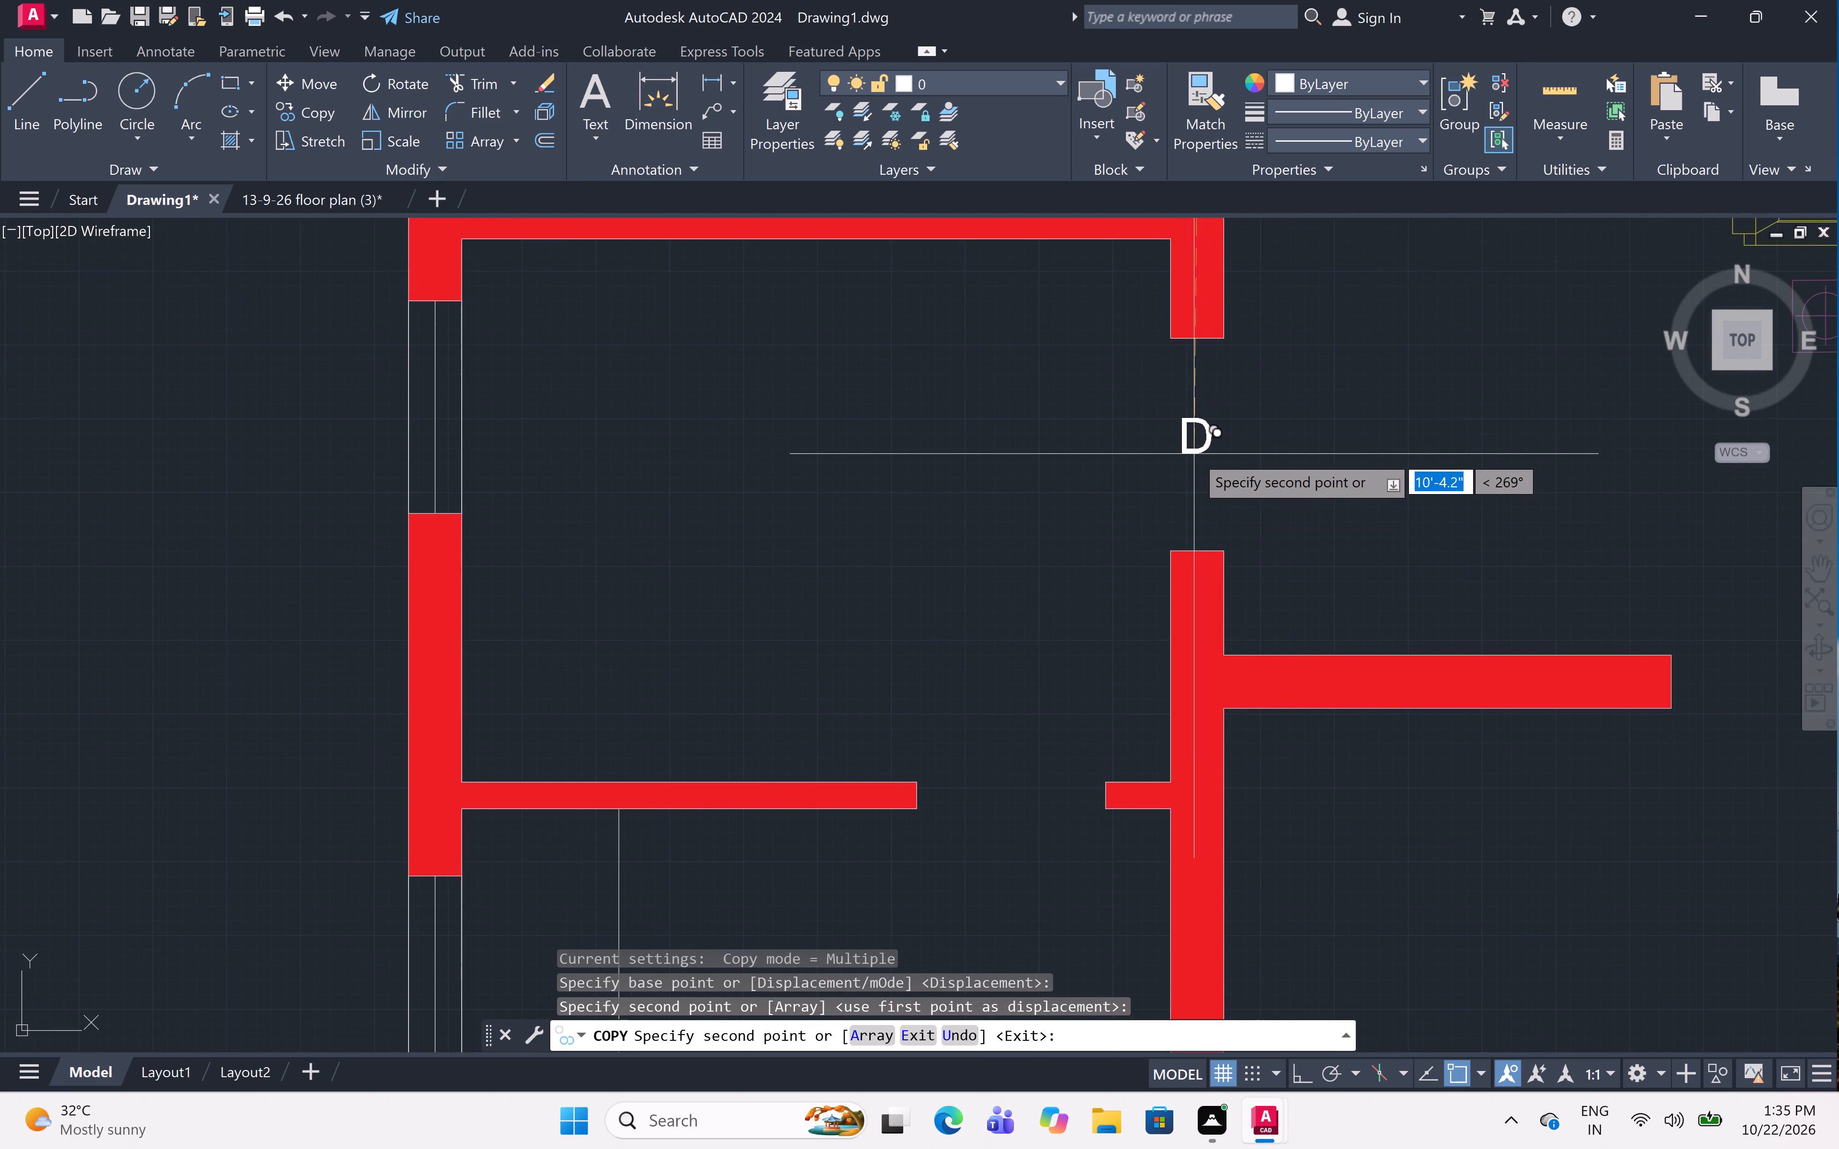
click(1192, 454)
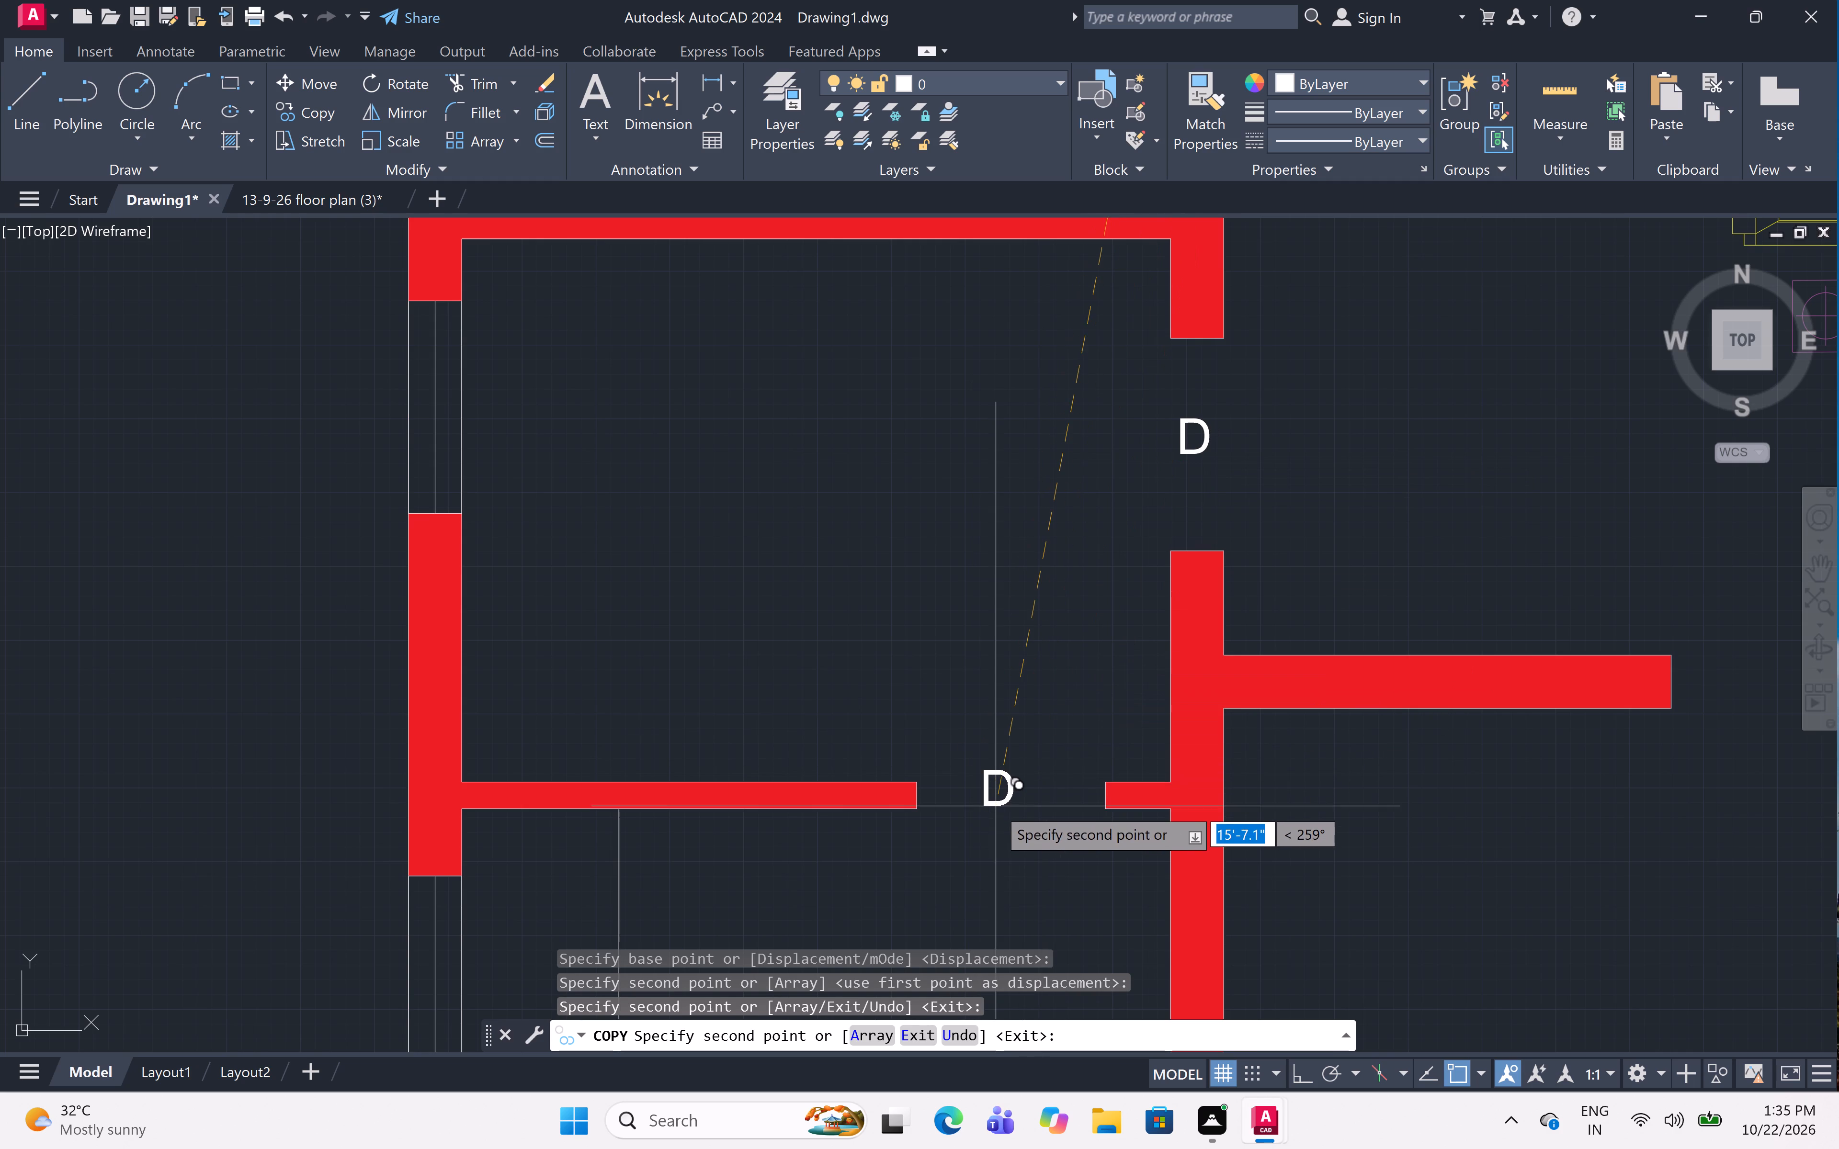
click(1008, 806)
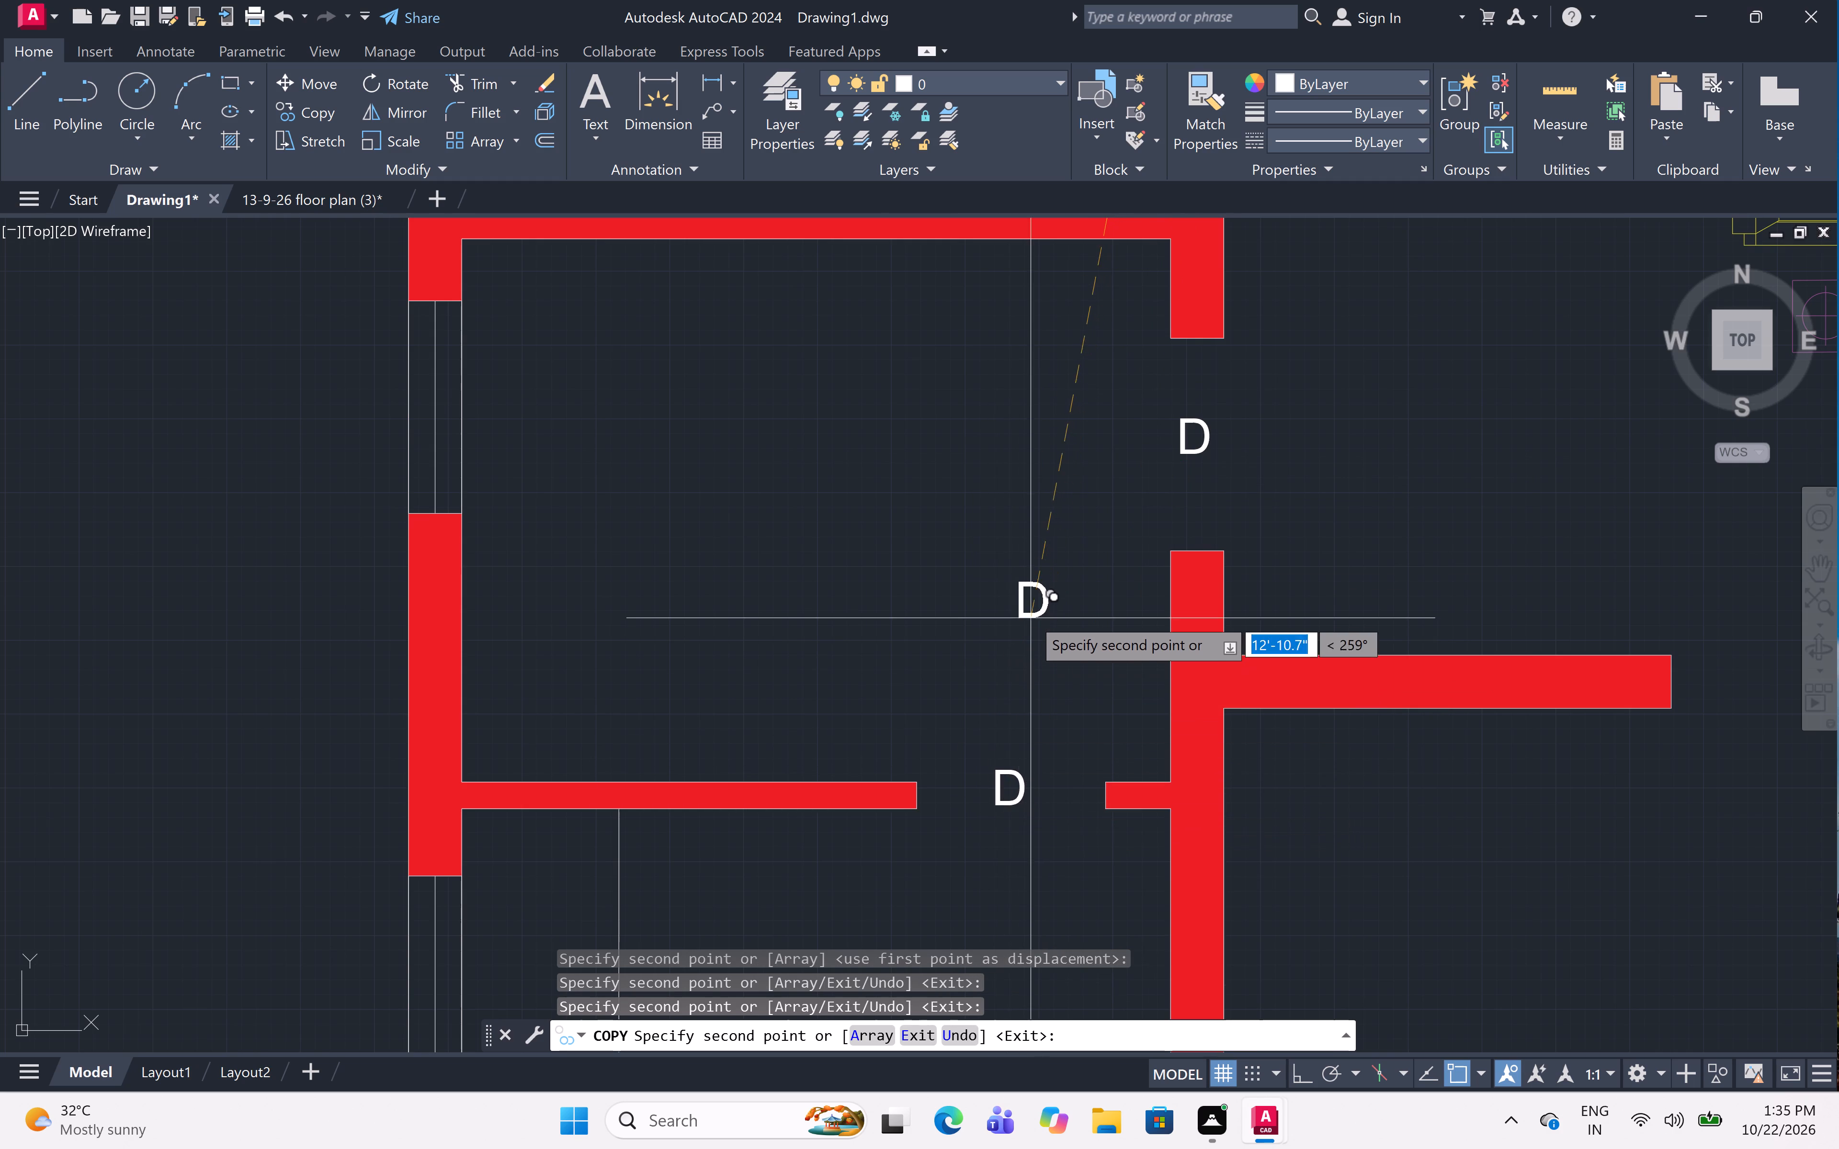
Place D copies in the opening below the right bedroom and in the thin vertical partition beside that bedroom.
scroll(1031, 616, down, 5)
scroll(1166, 642, up, 2)
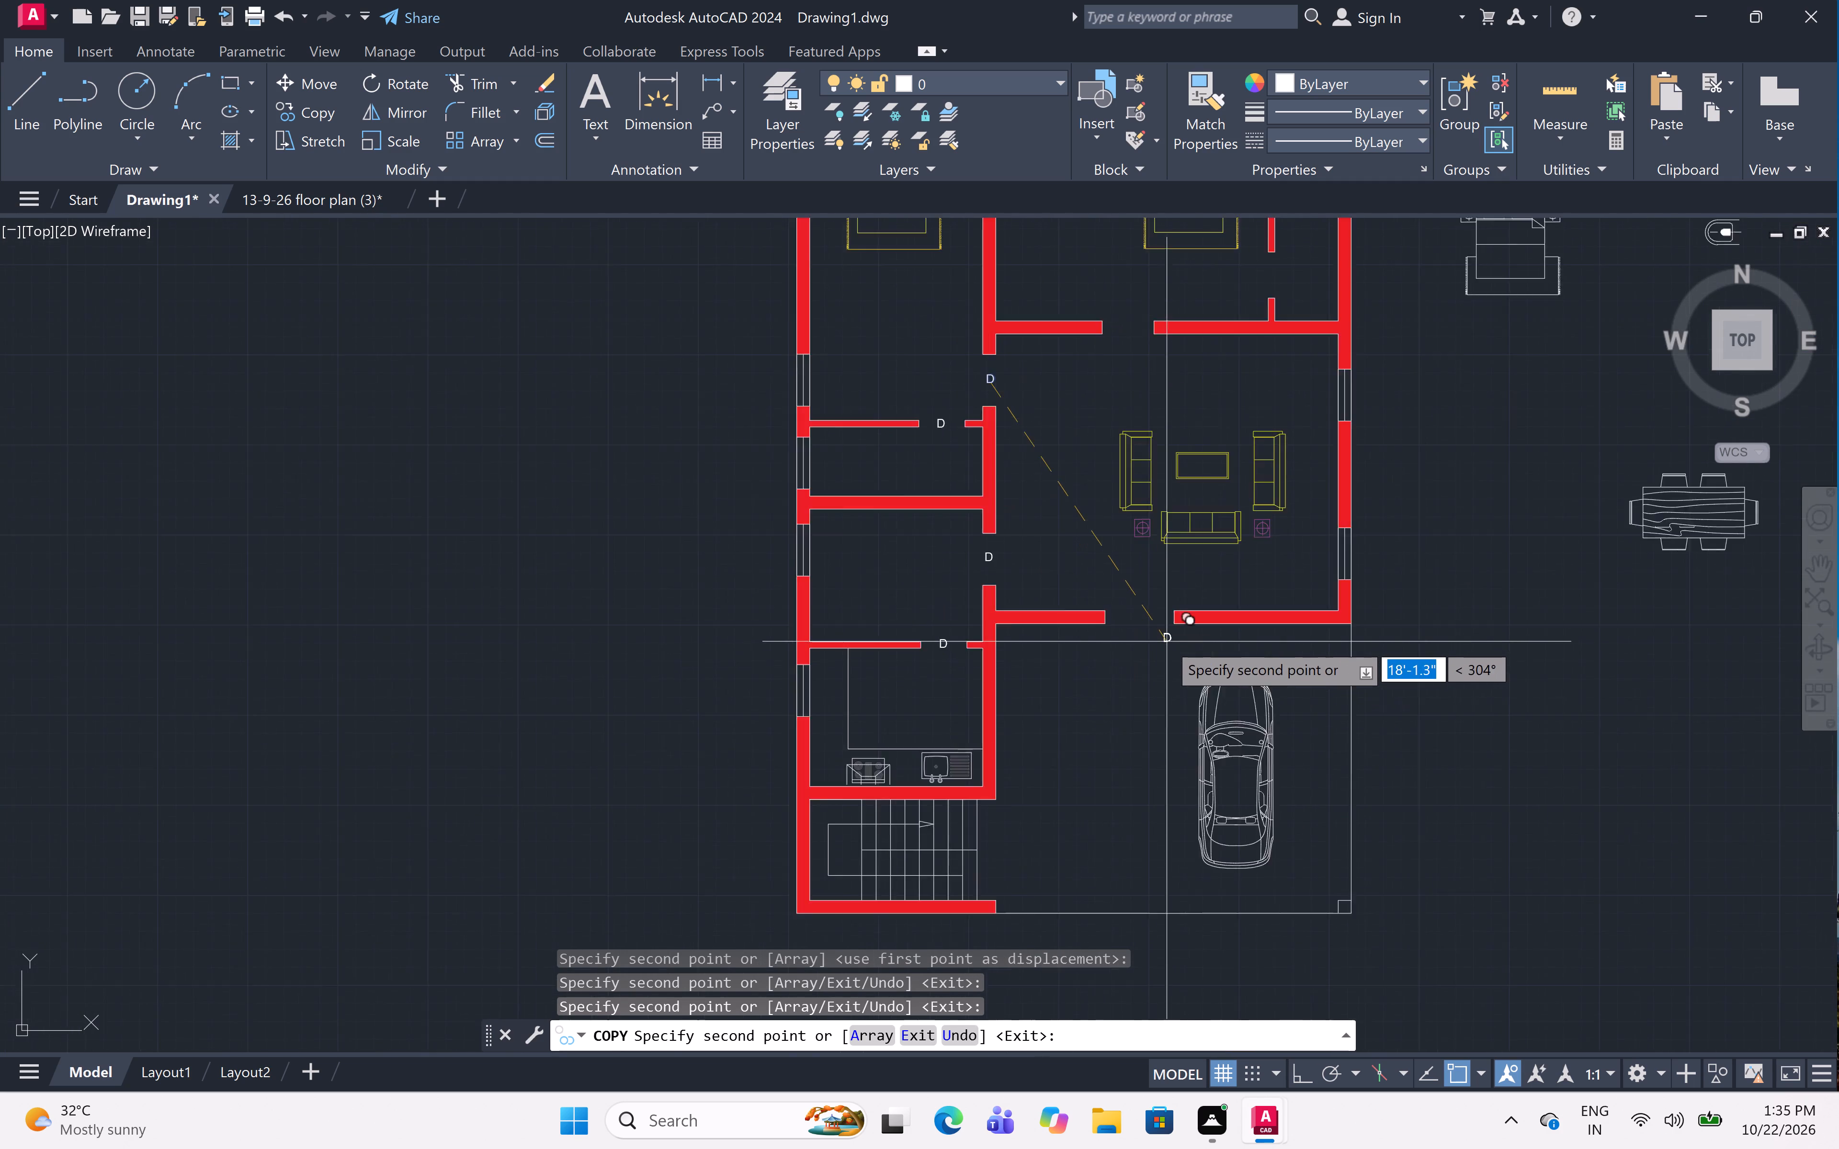
scroll(1087, 561, down, 2)
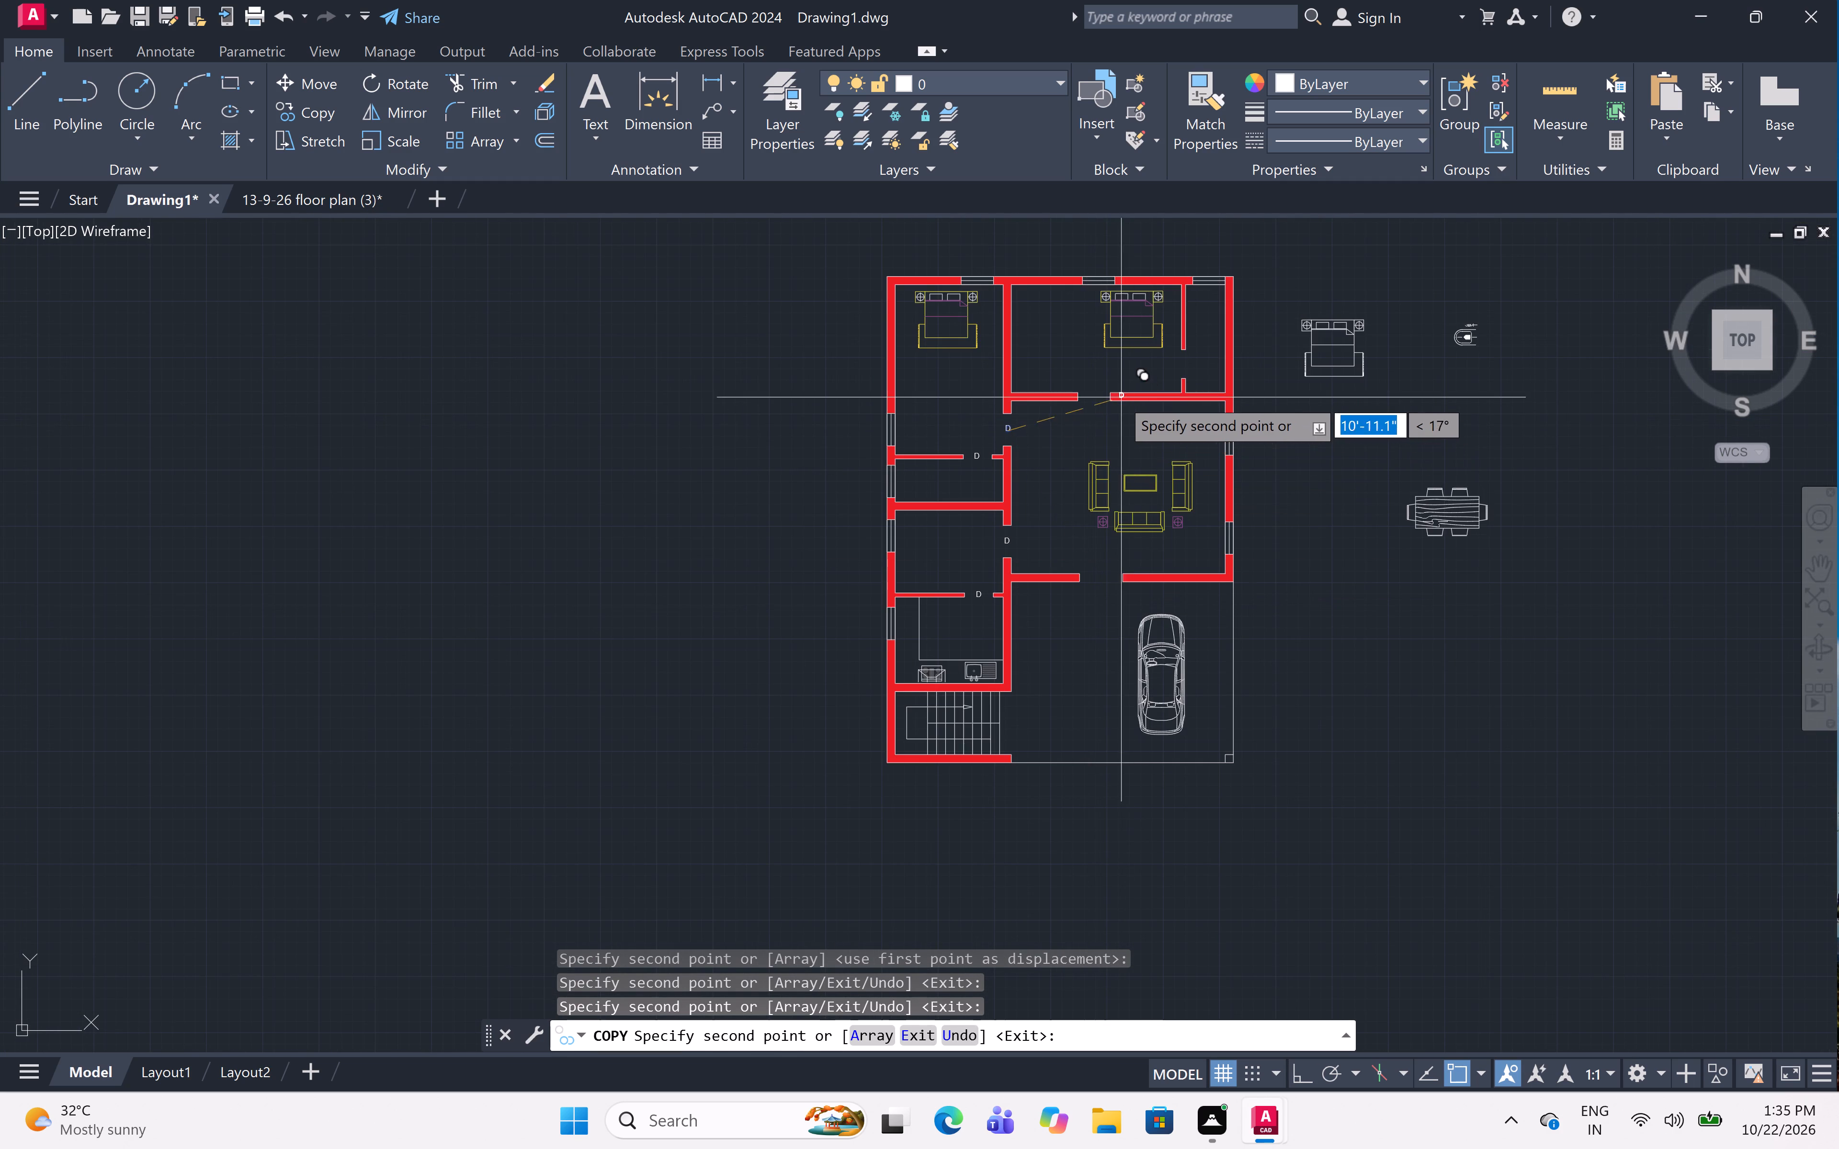
scroll(1117, 398, up, 4)
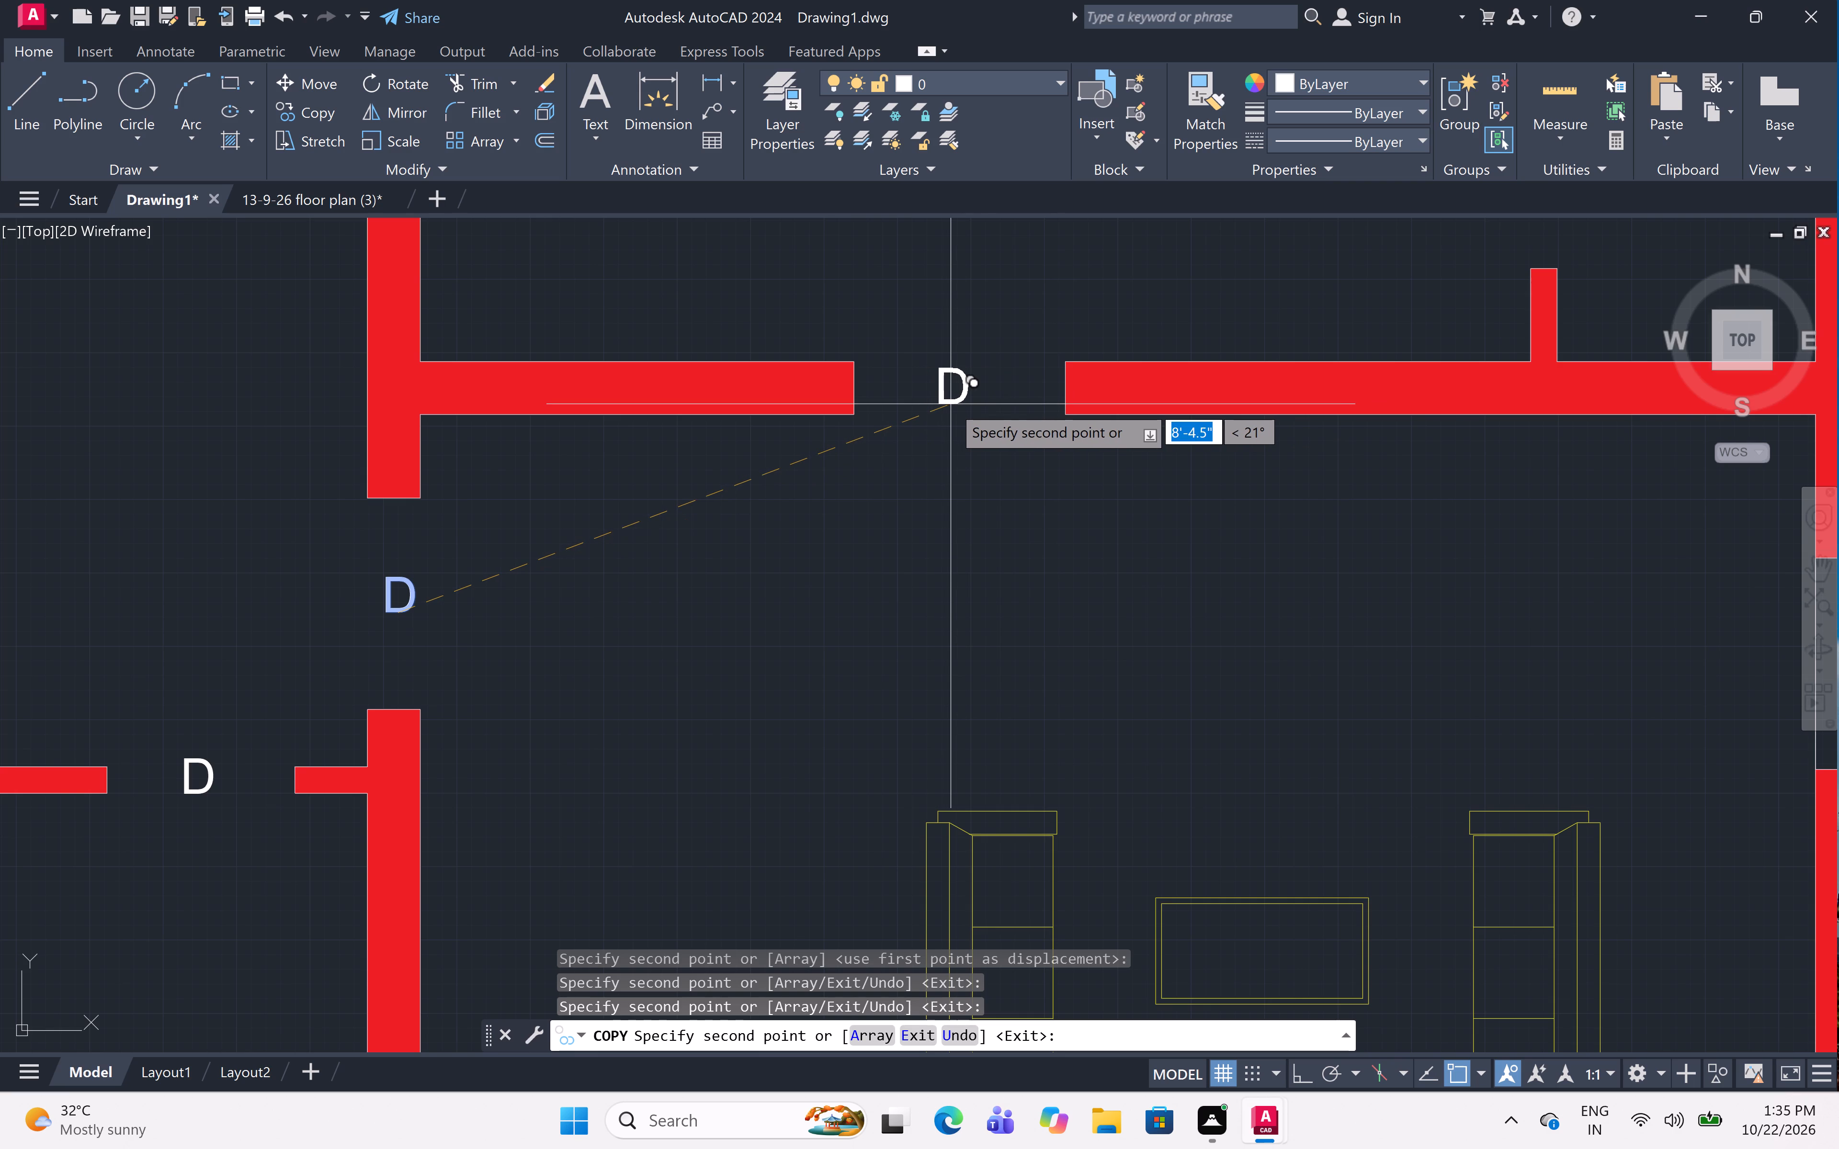
click(951, 404)
middle_drag(1015, 531, 730, 776)
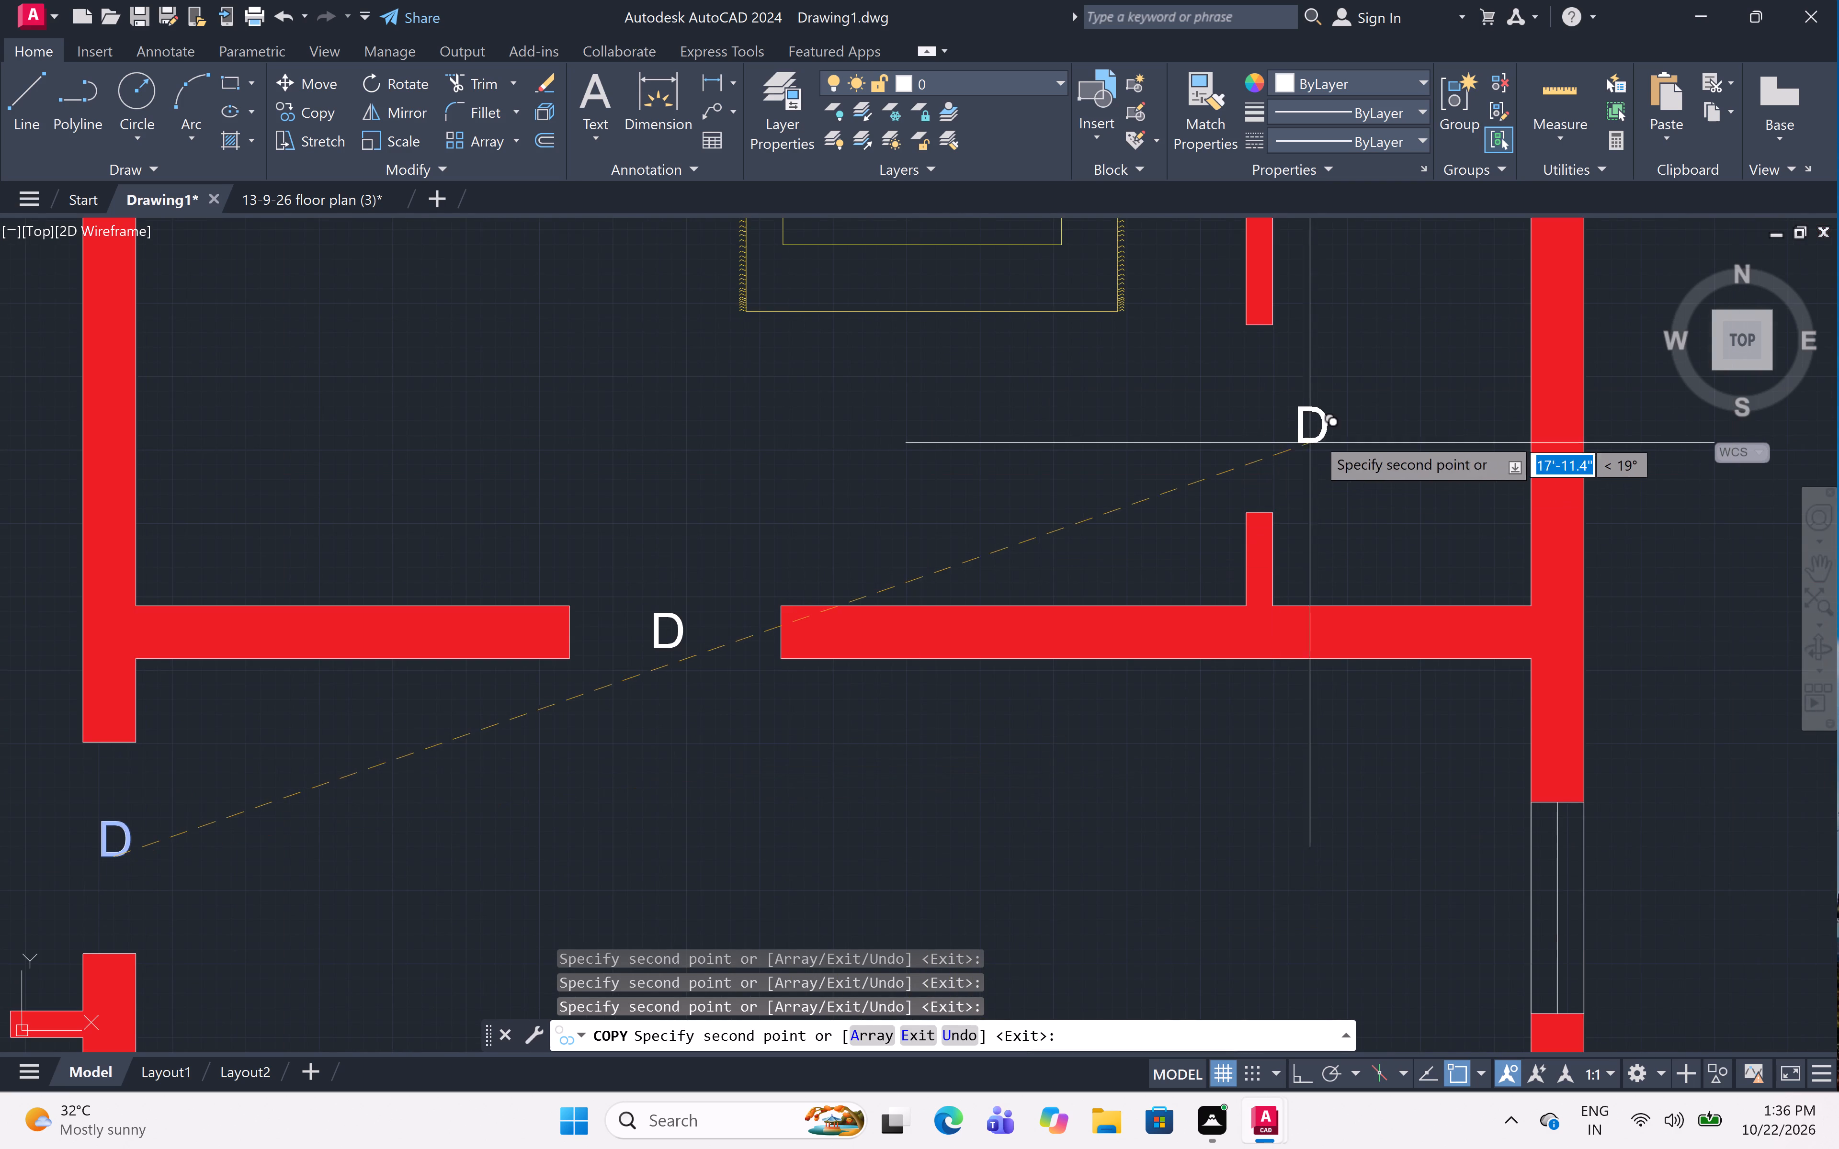
click(1259, 433)
key(Escape)
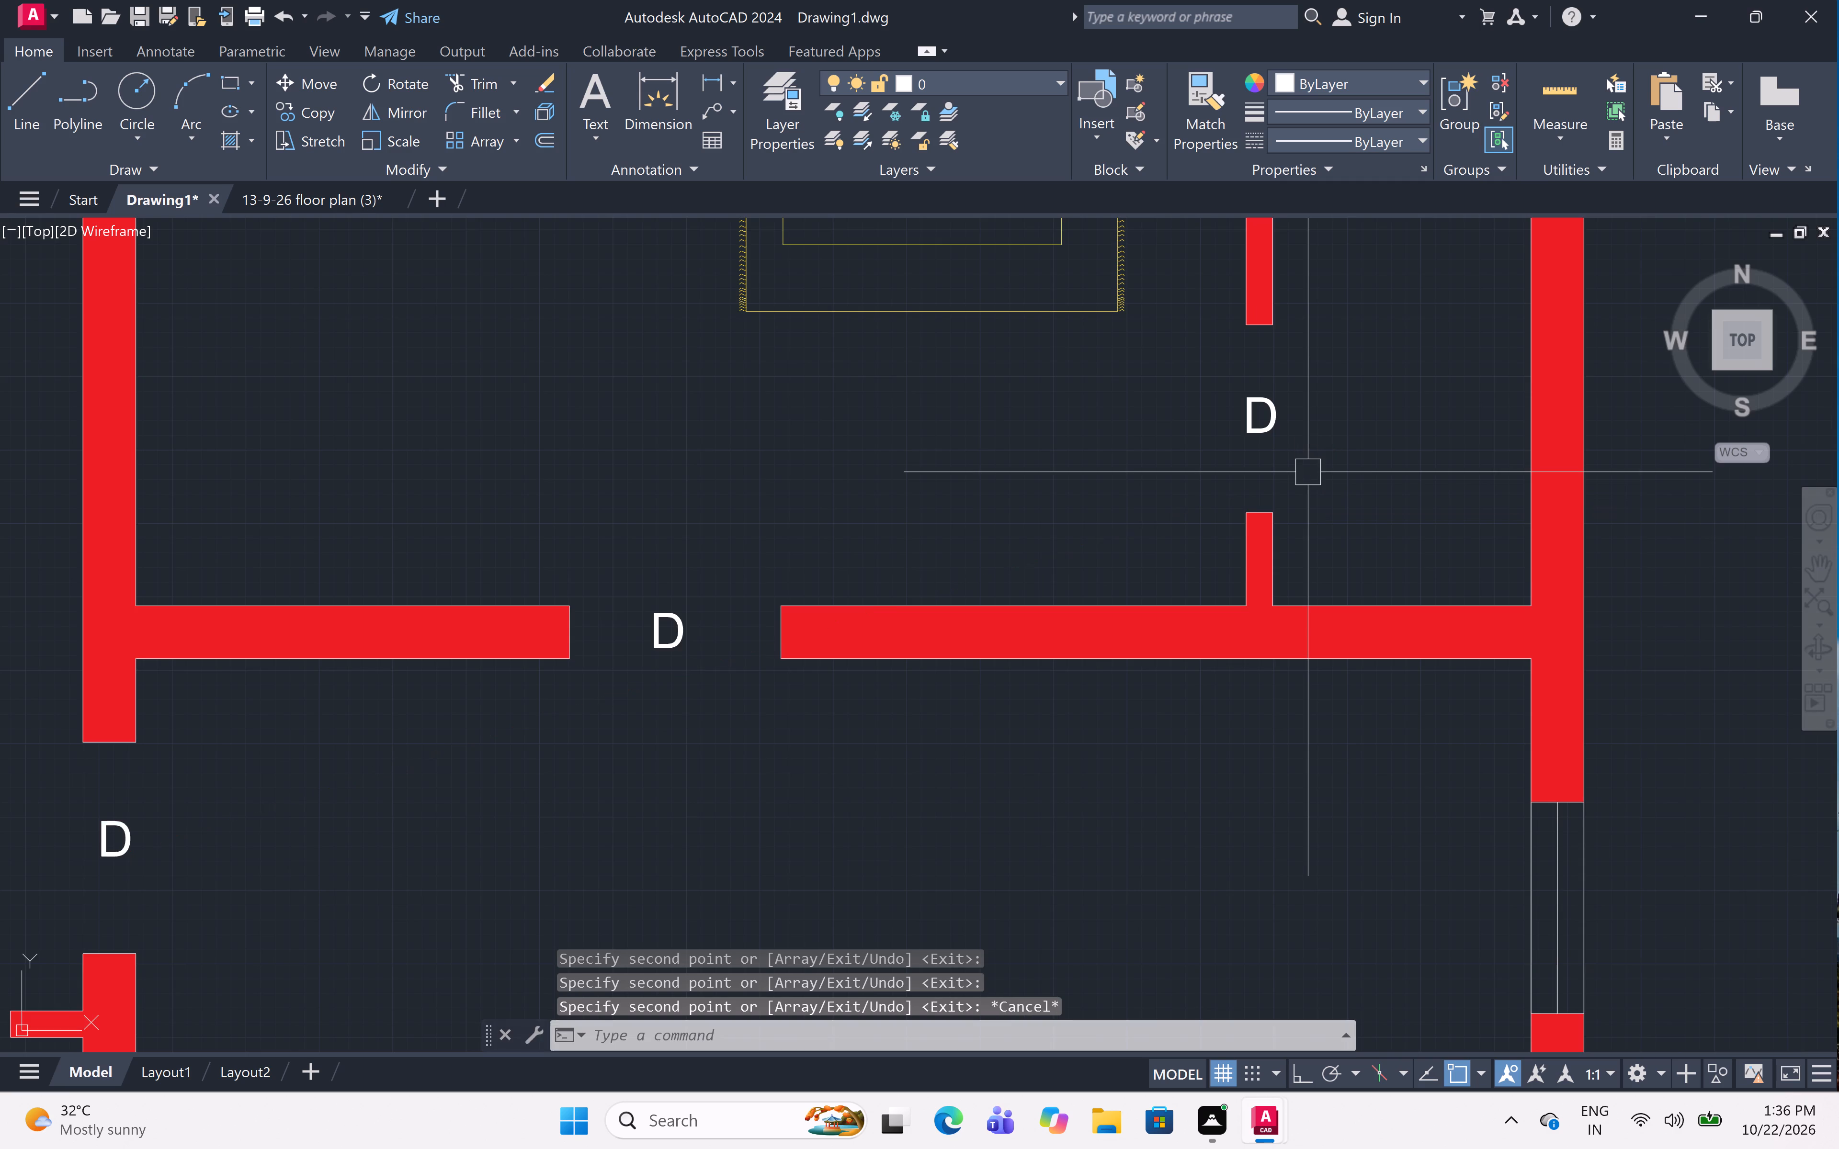
Add a multiline text label MD in the wide opening of the horizontal wall between the sofa group and the car.
scroll(1307, 472, down, 5)
scroll(1307, 472, up, 3)
middle_drag(1307, 471, 1246, 383)
scroll(1238, 416, down, 1)
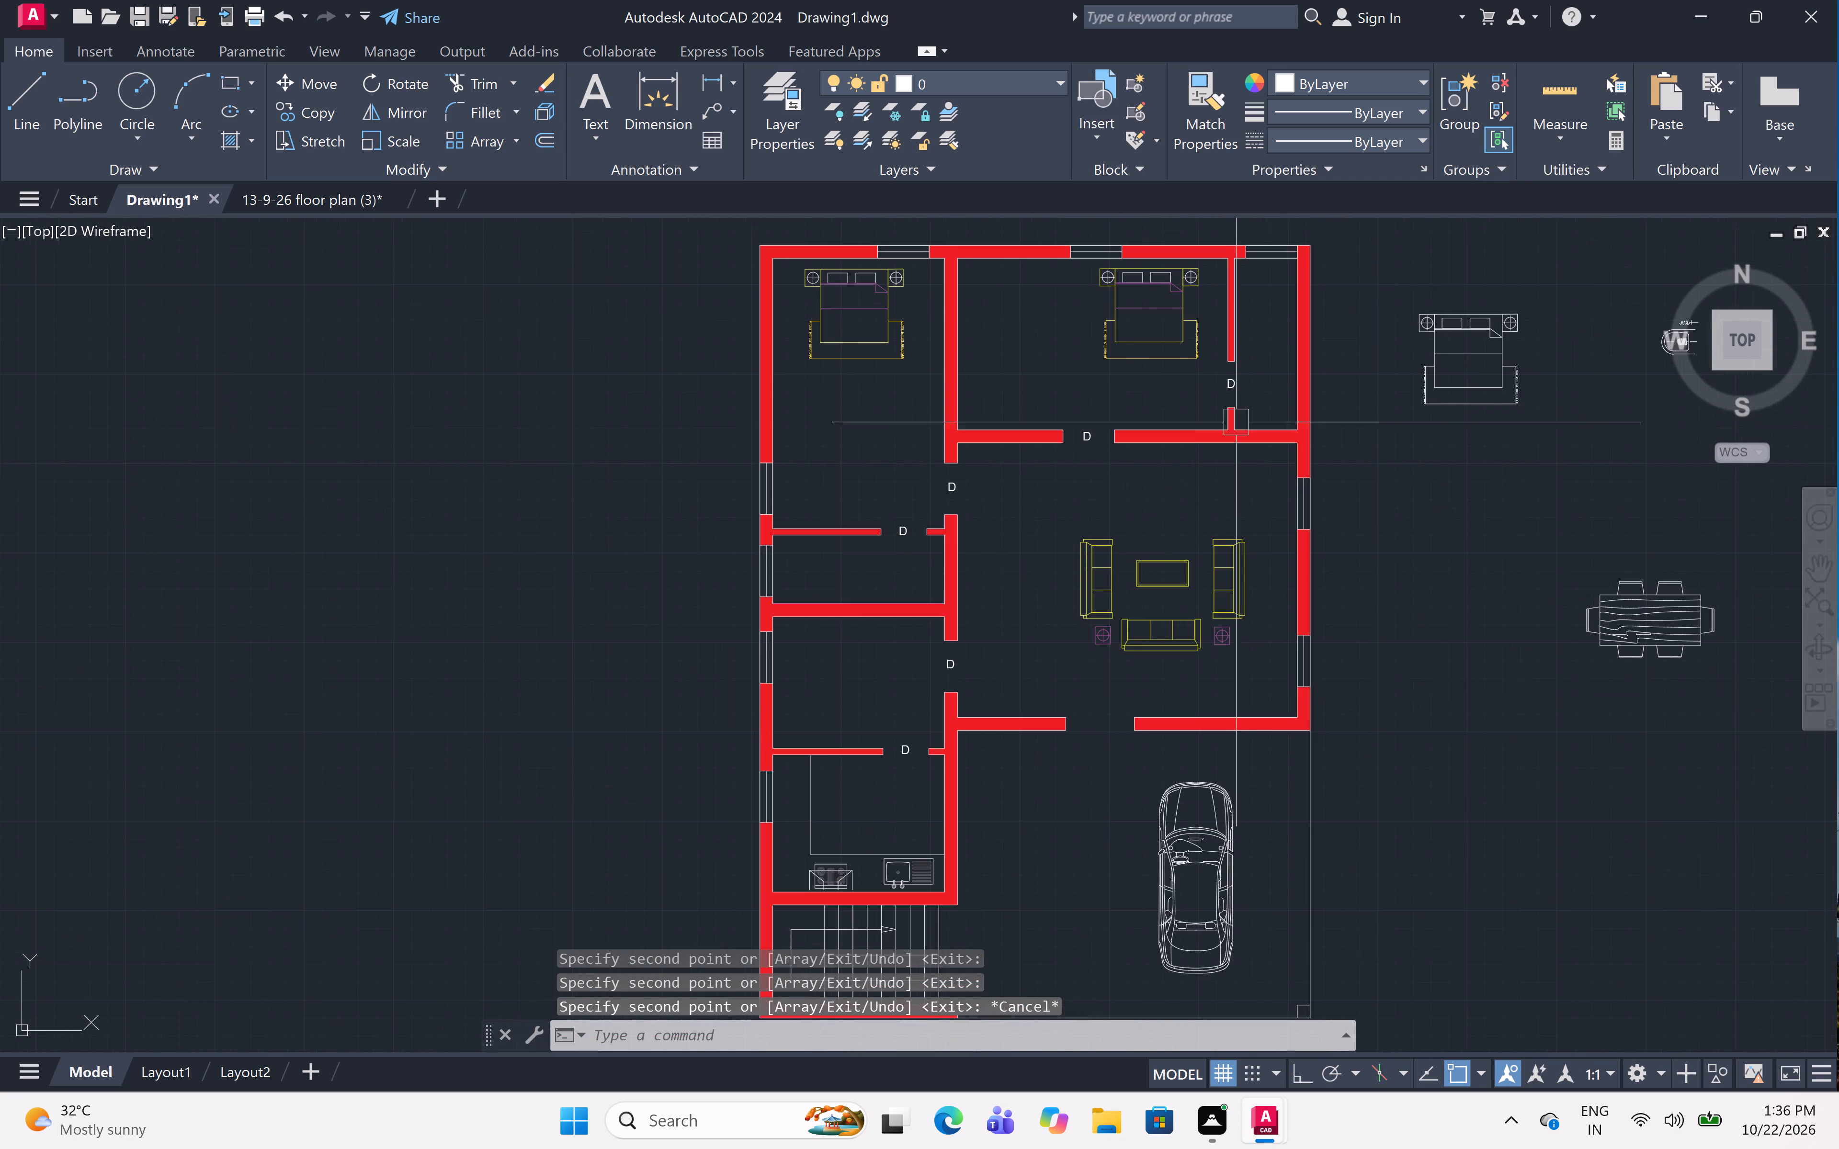
scroll(1107, 751, up, 4)
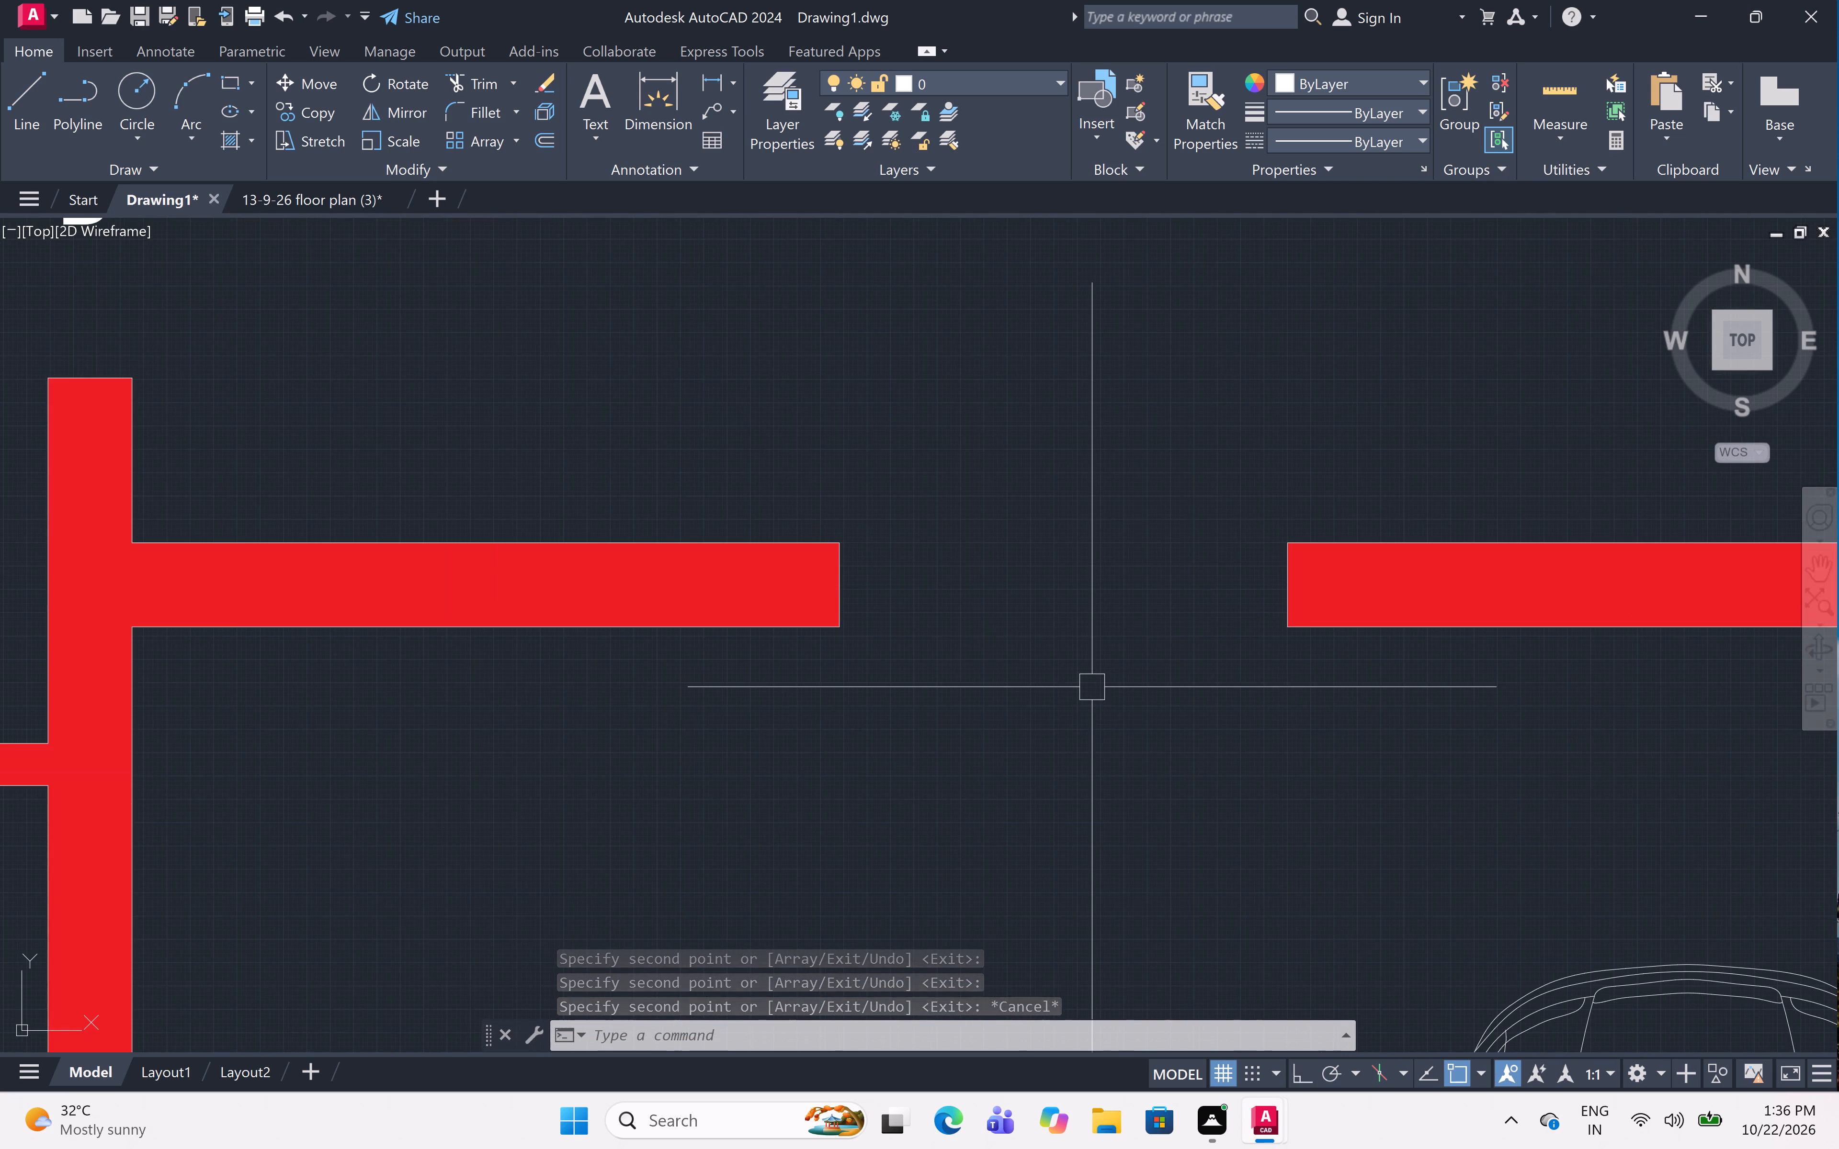
key(m)
key(t)
key(space)
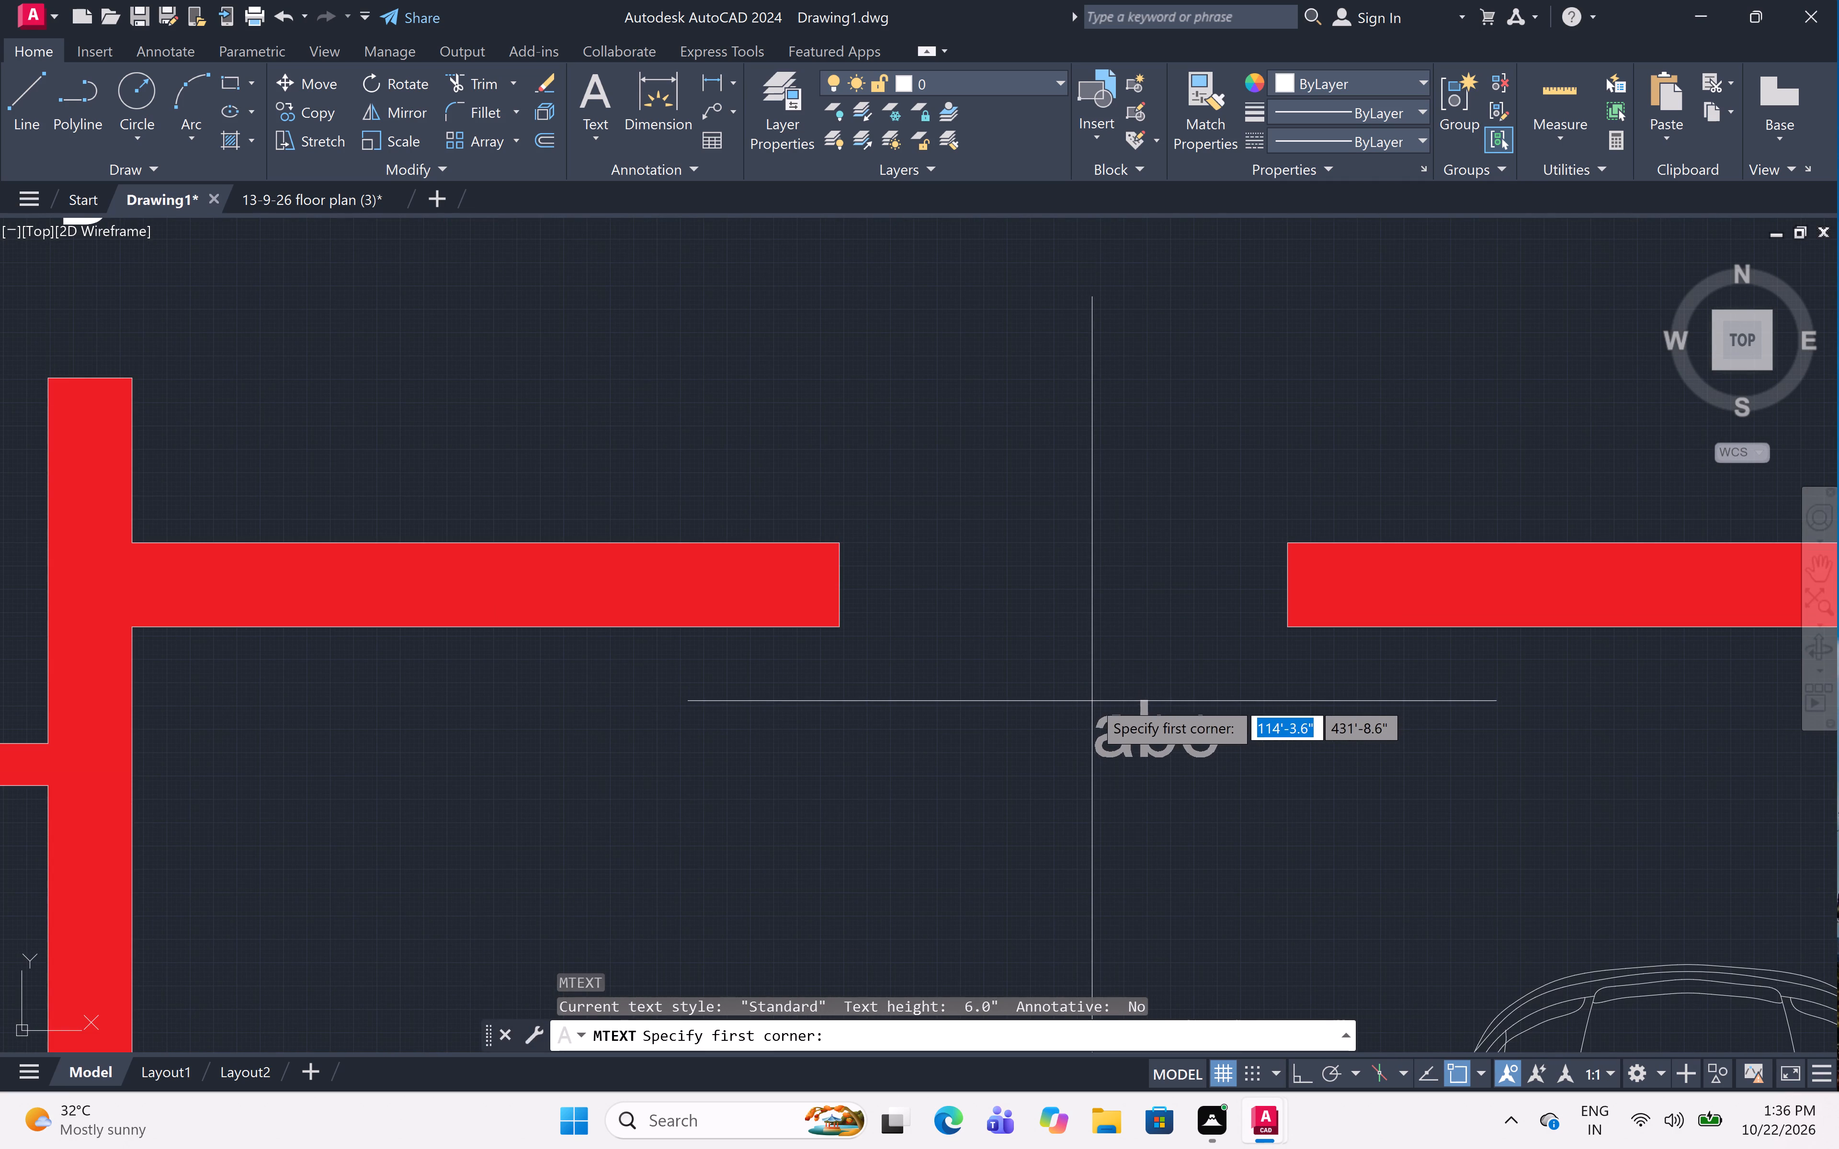
click(1024, 542)
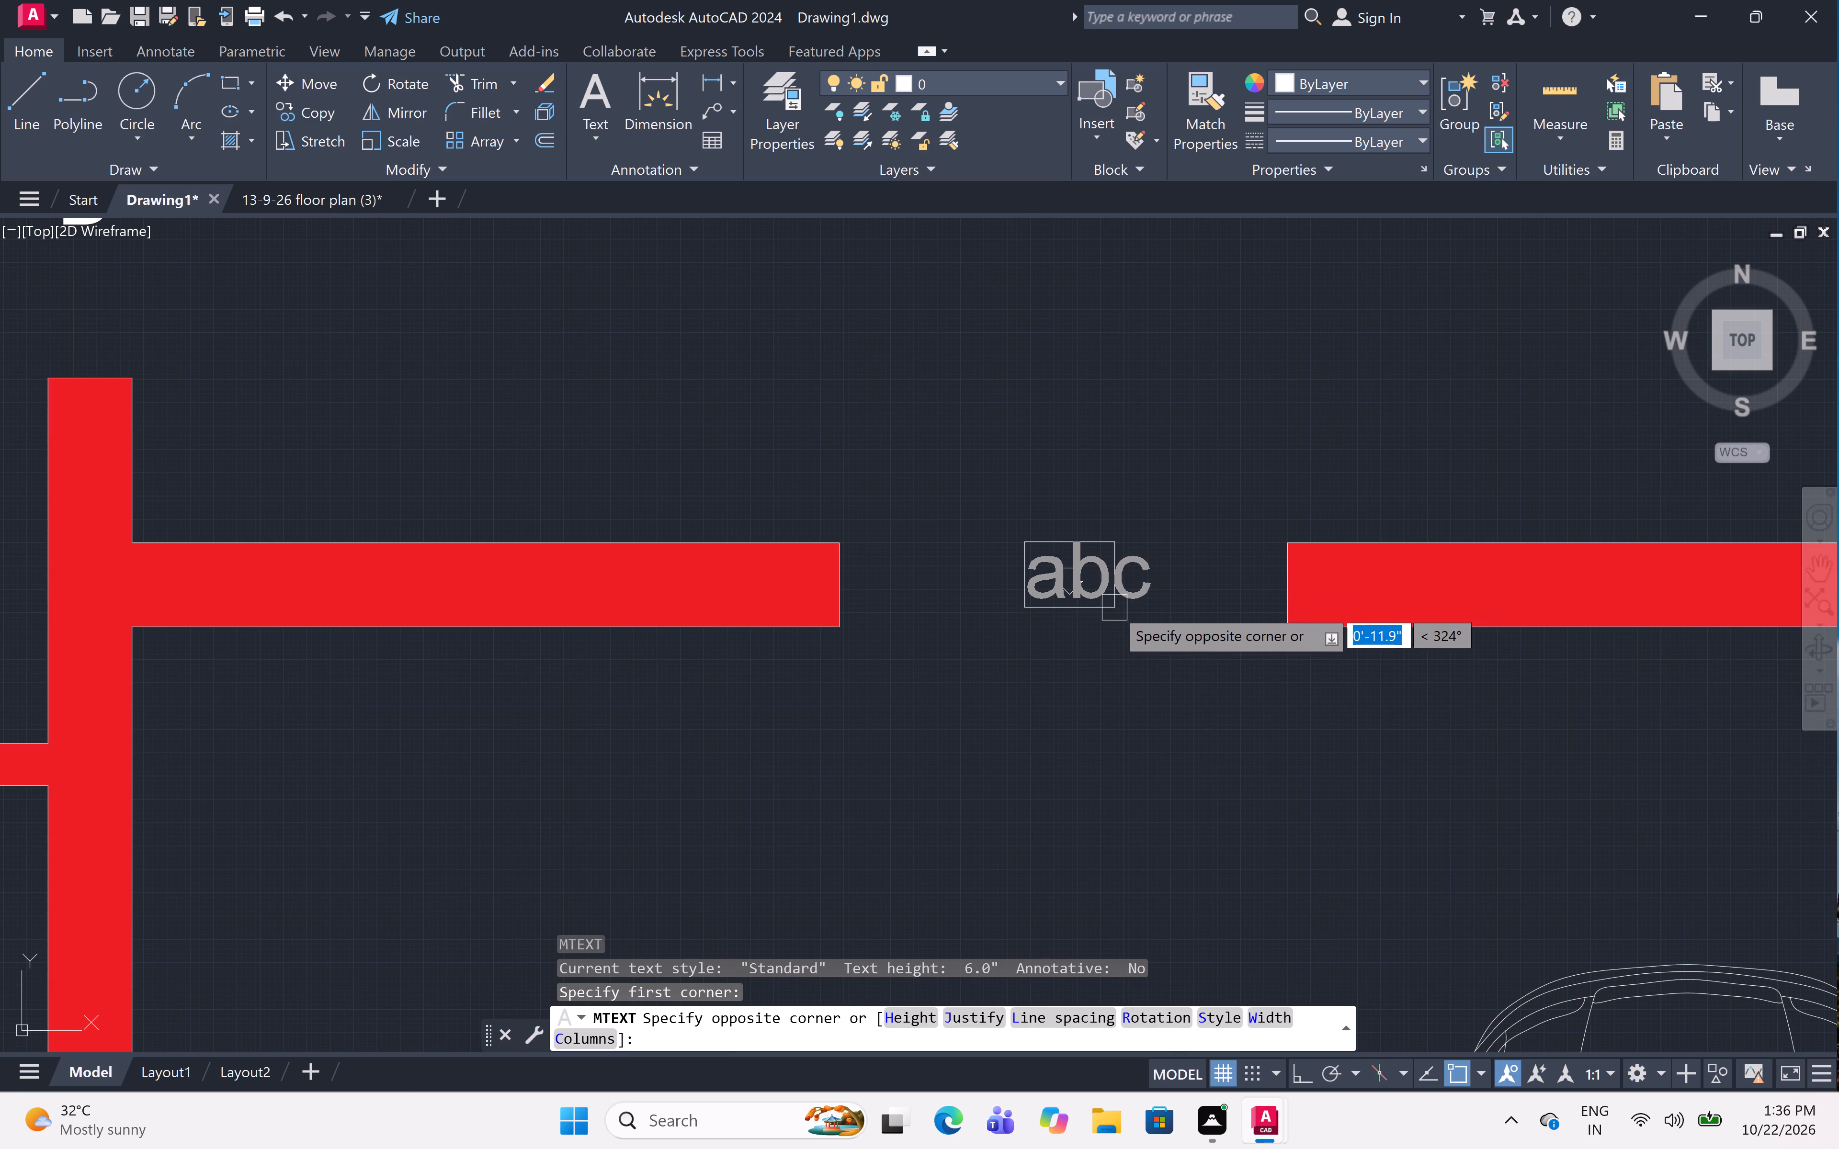
click(1114, 607)
text(MD)
click(1136, 677)
Delete the spare bed, dining table and small fixture blocks lying outside the plan to its right.
scroll(1063, 574, down, 2)
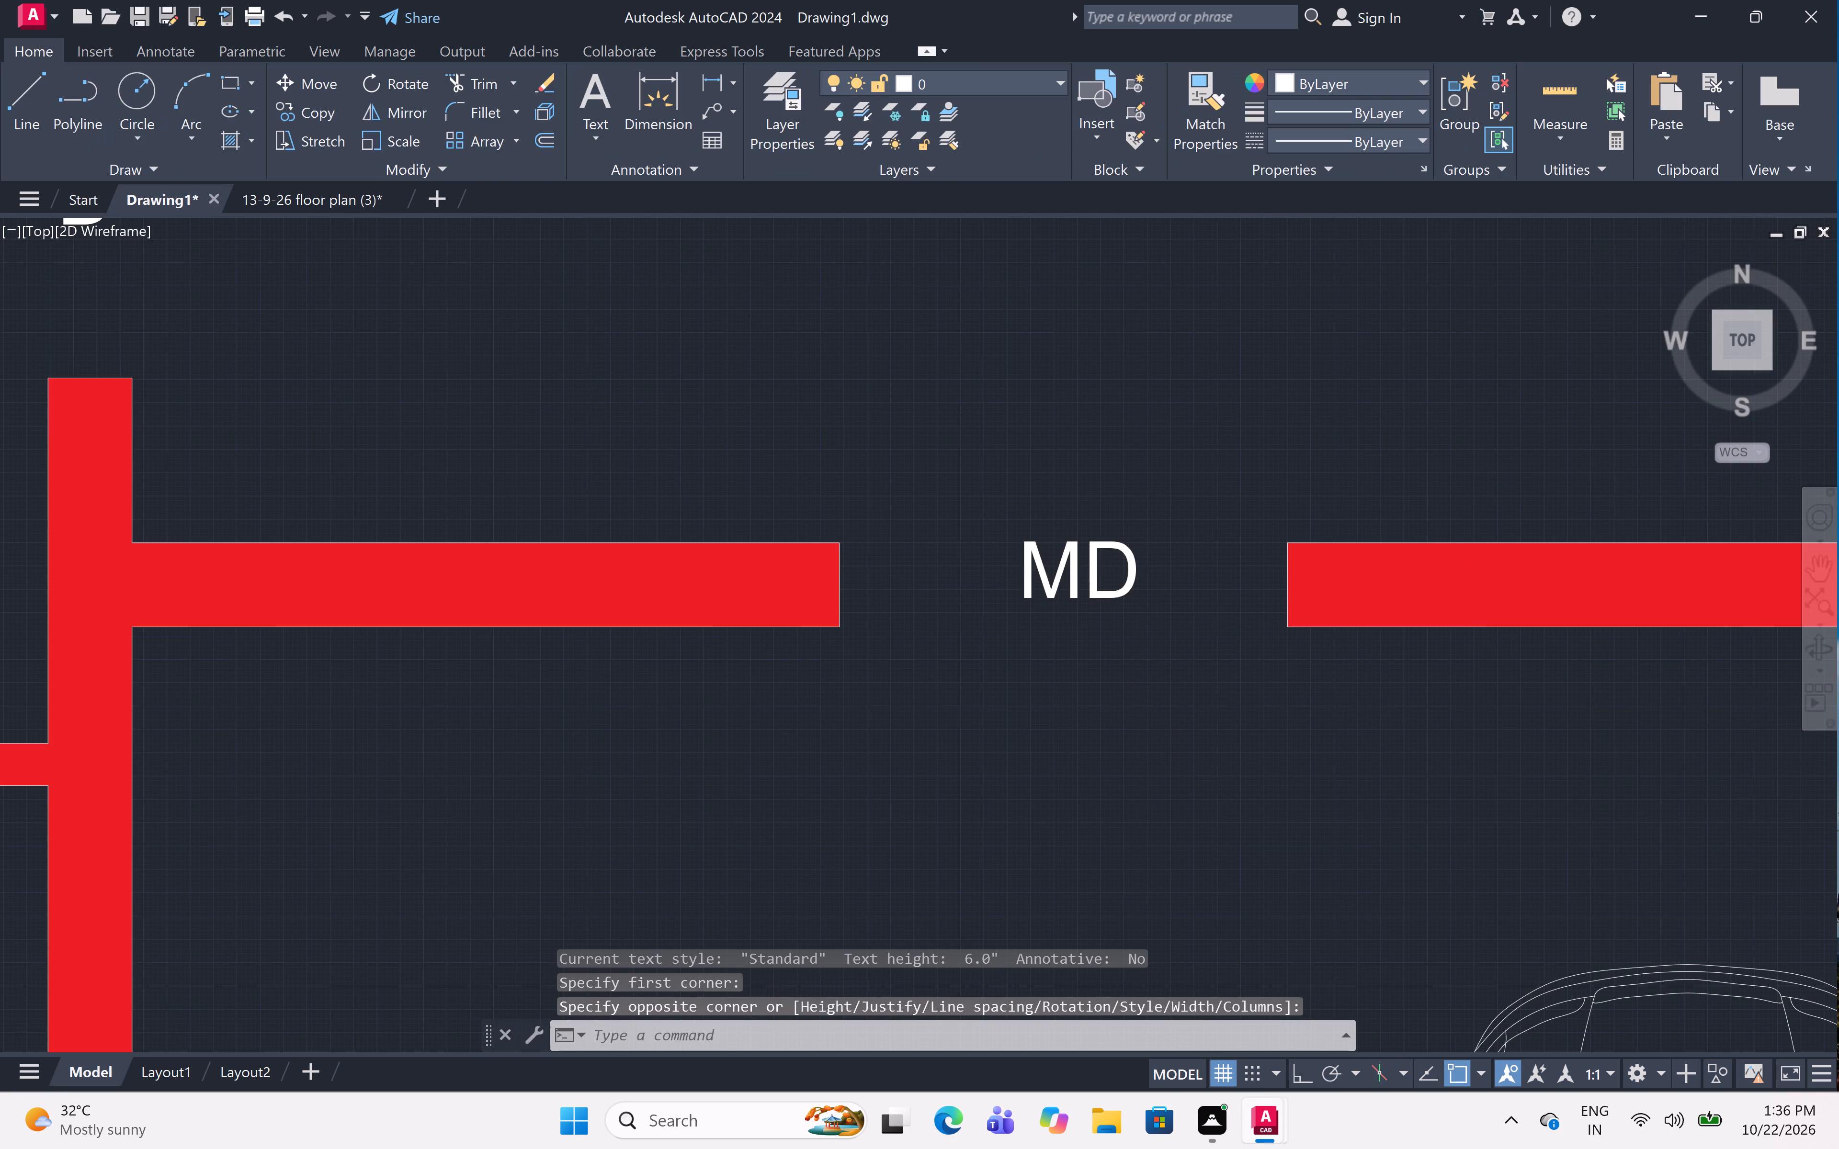
scroll(1063, 574, down, 3)
scroll(1063, 574, up, 5)
scroll(1063, 574, down, 4)
middle_drag(1062, 582, 1063, 586)
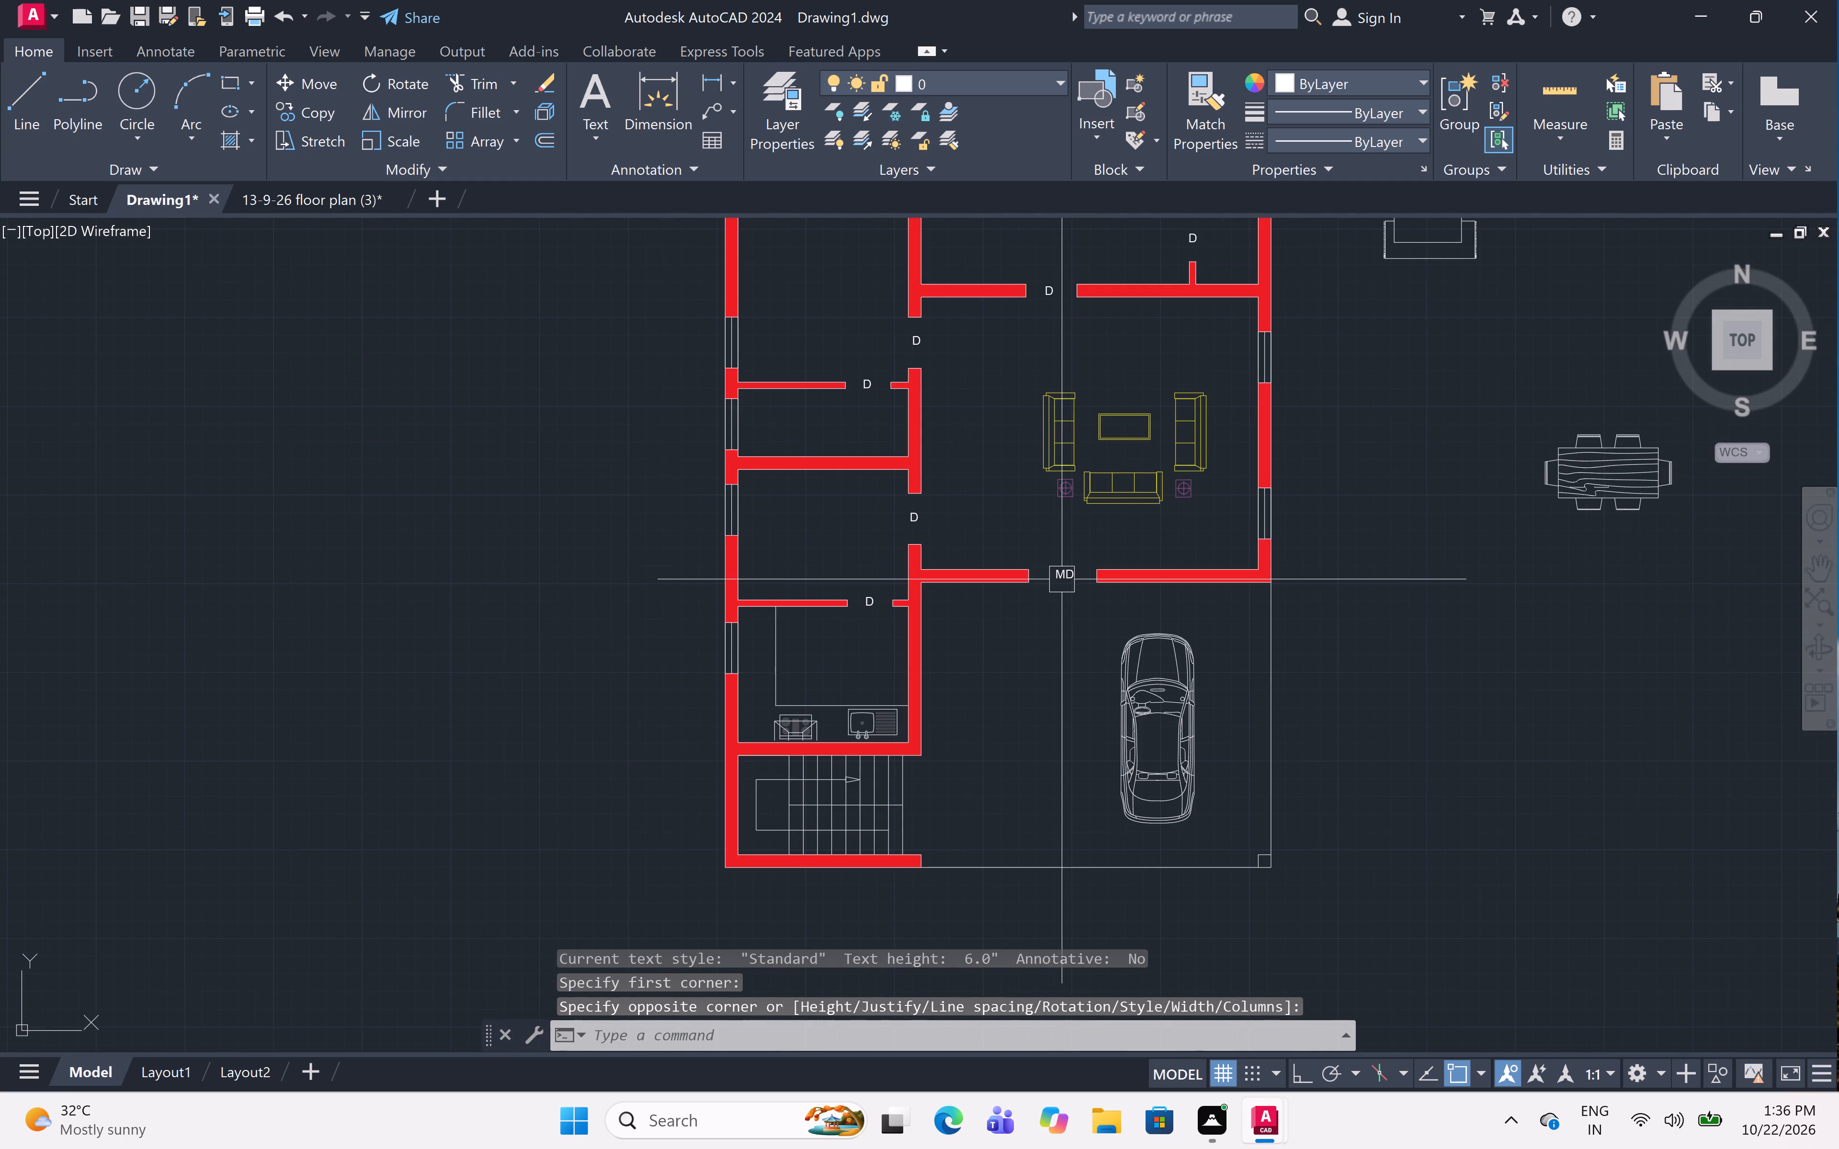
middle_drag(1063, 586, 1100, 732)
scroll(1102, 688, down, 1)
middle_drag(1102, 685, 1003, 619)
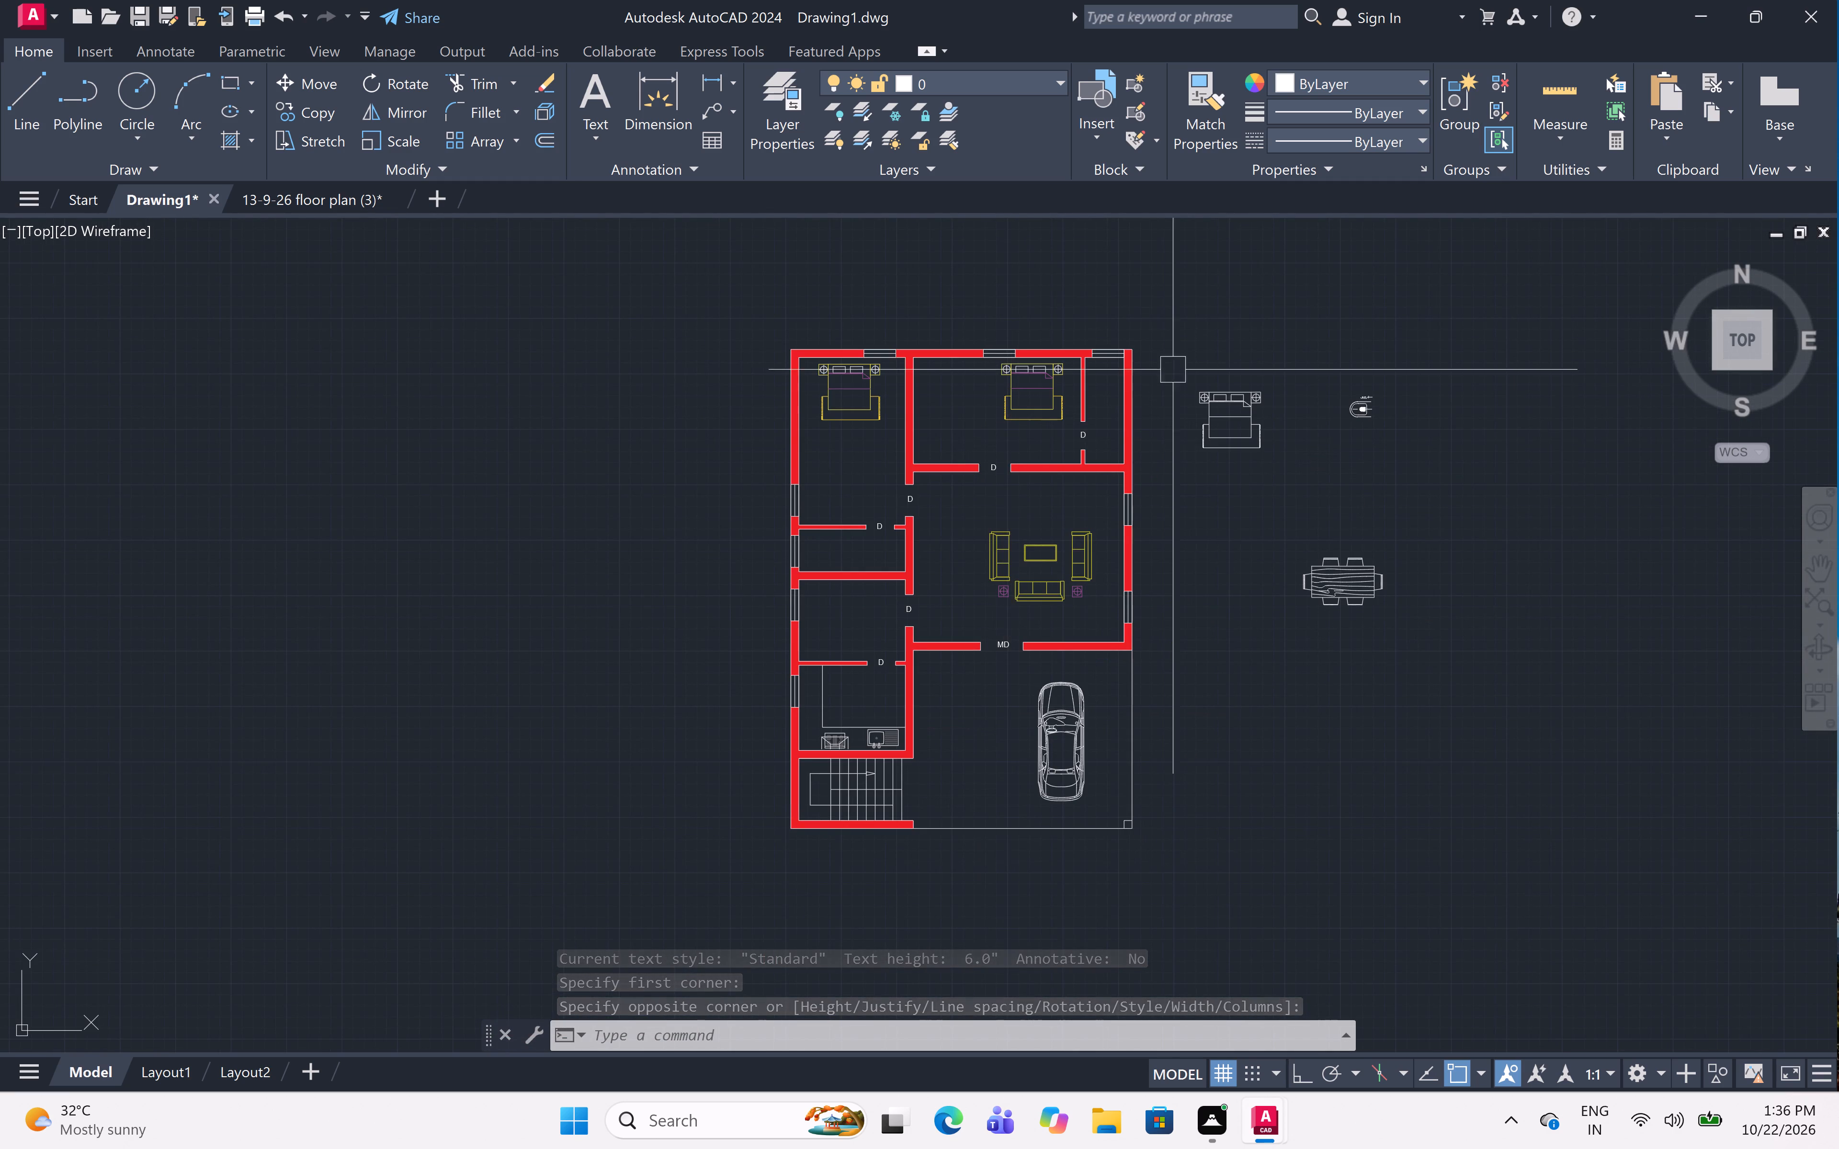
click(1175, 319)
click(1527, 734)
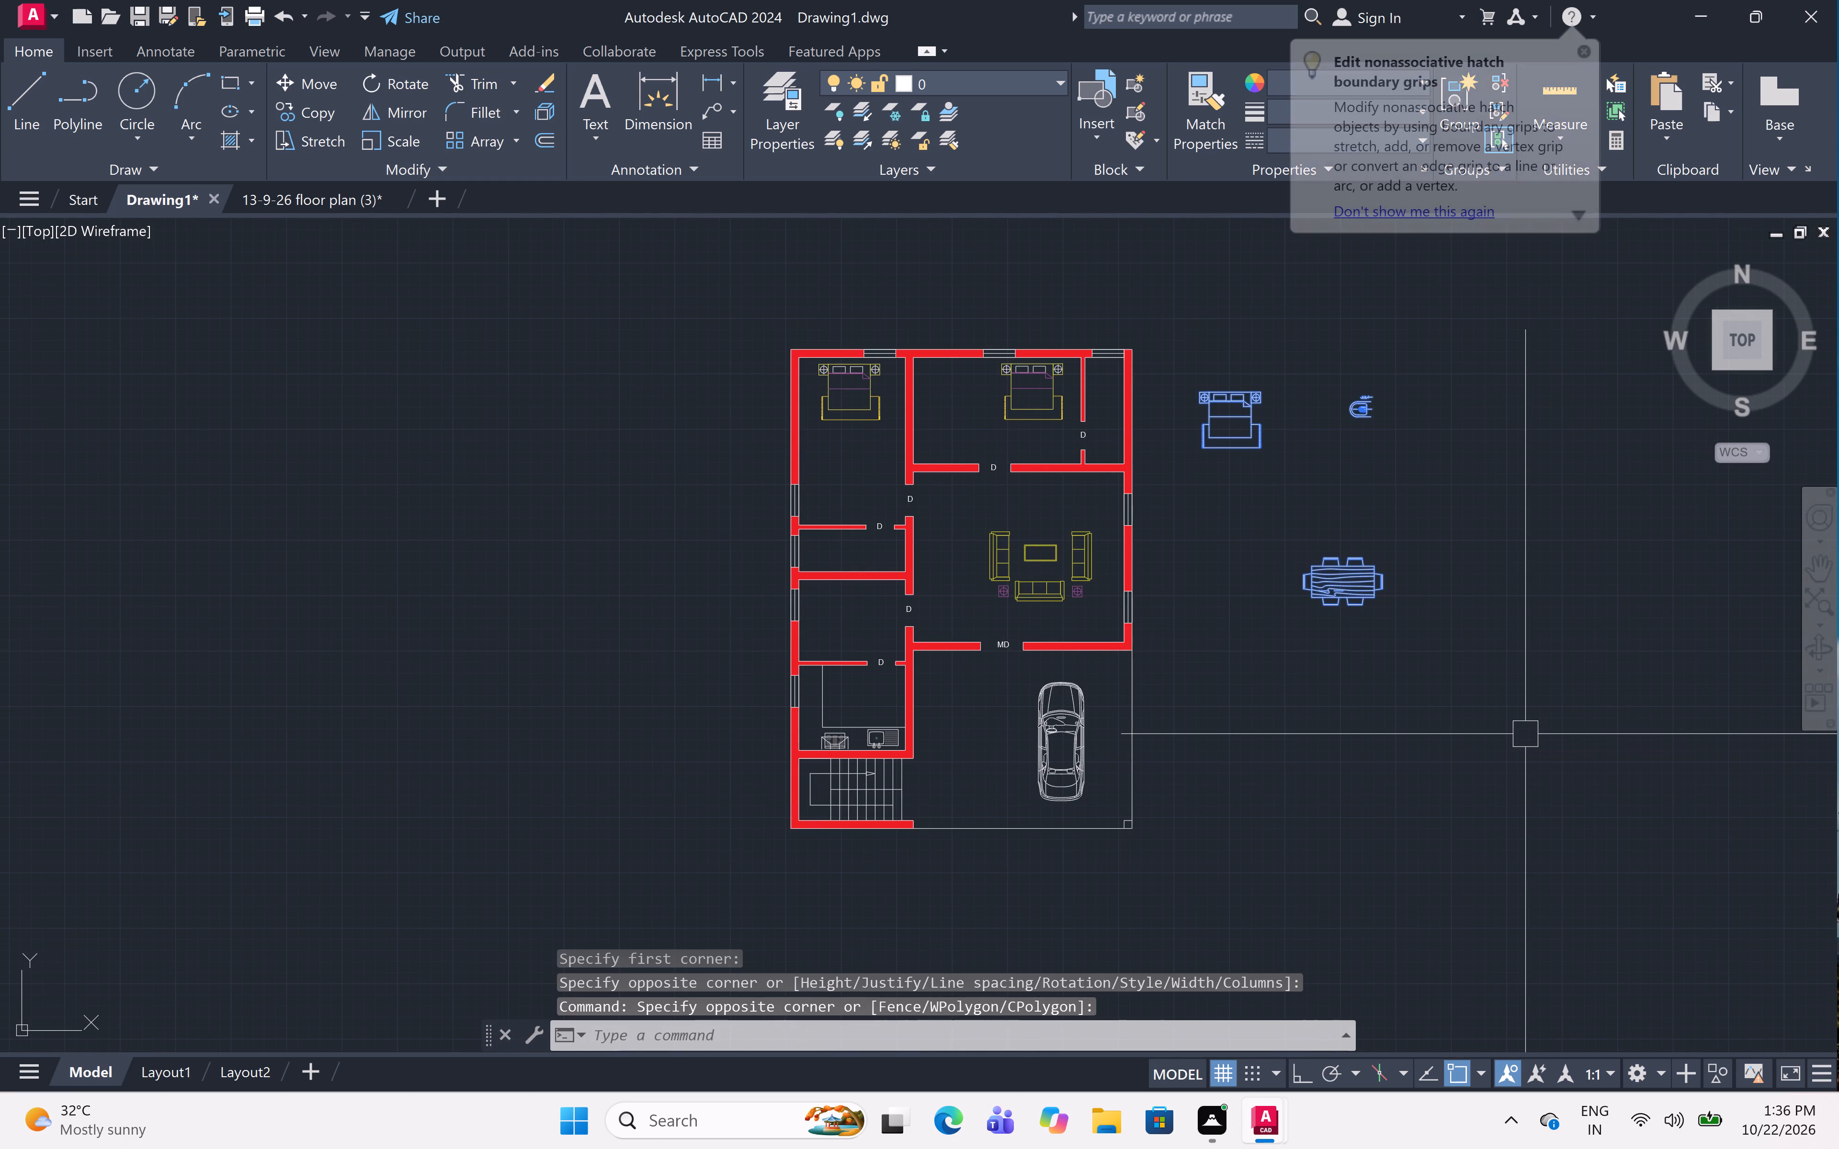
key(Delete)
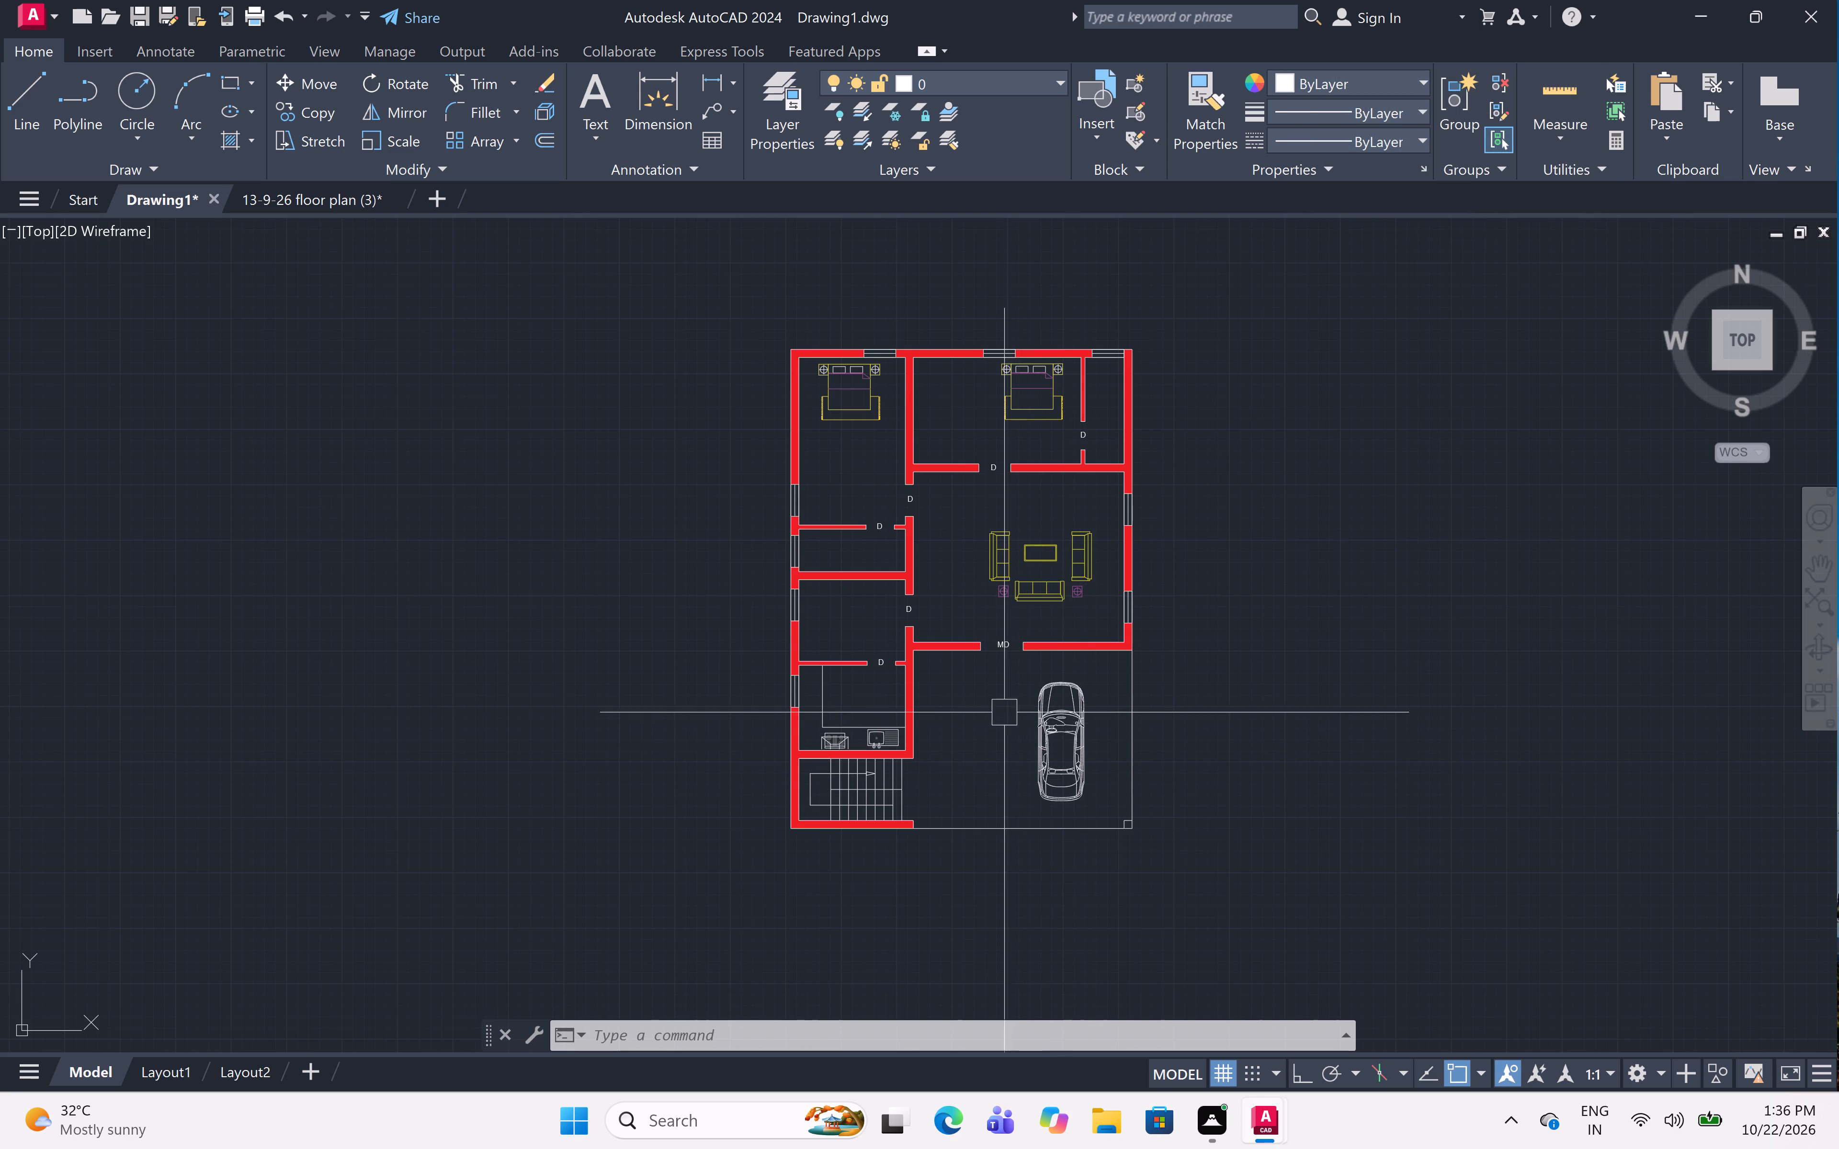
Move the top-left bedroom's bed set about 2' straight down, away from the top wall.
middle_drag(838, 413, 806, 534)
scroll(795, 517, up, 3)
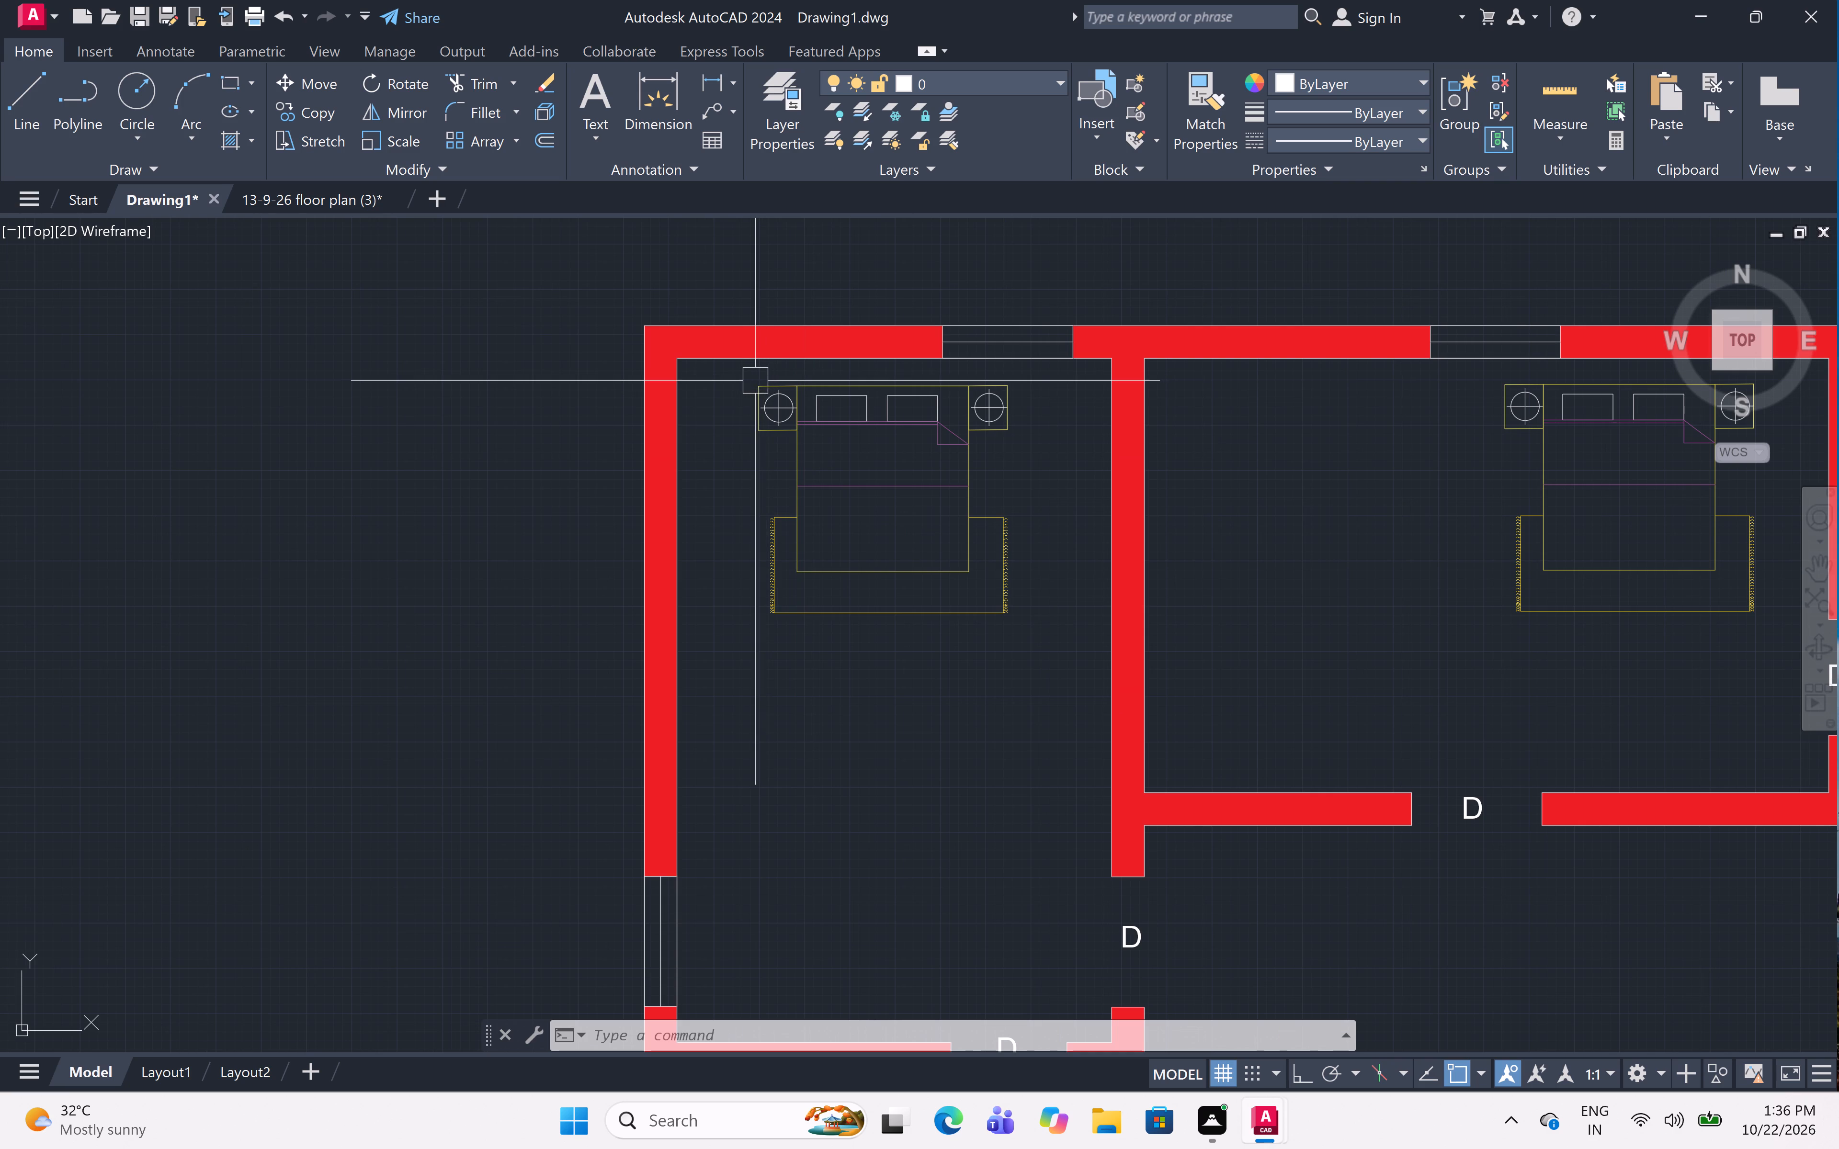
click(729, 372)
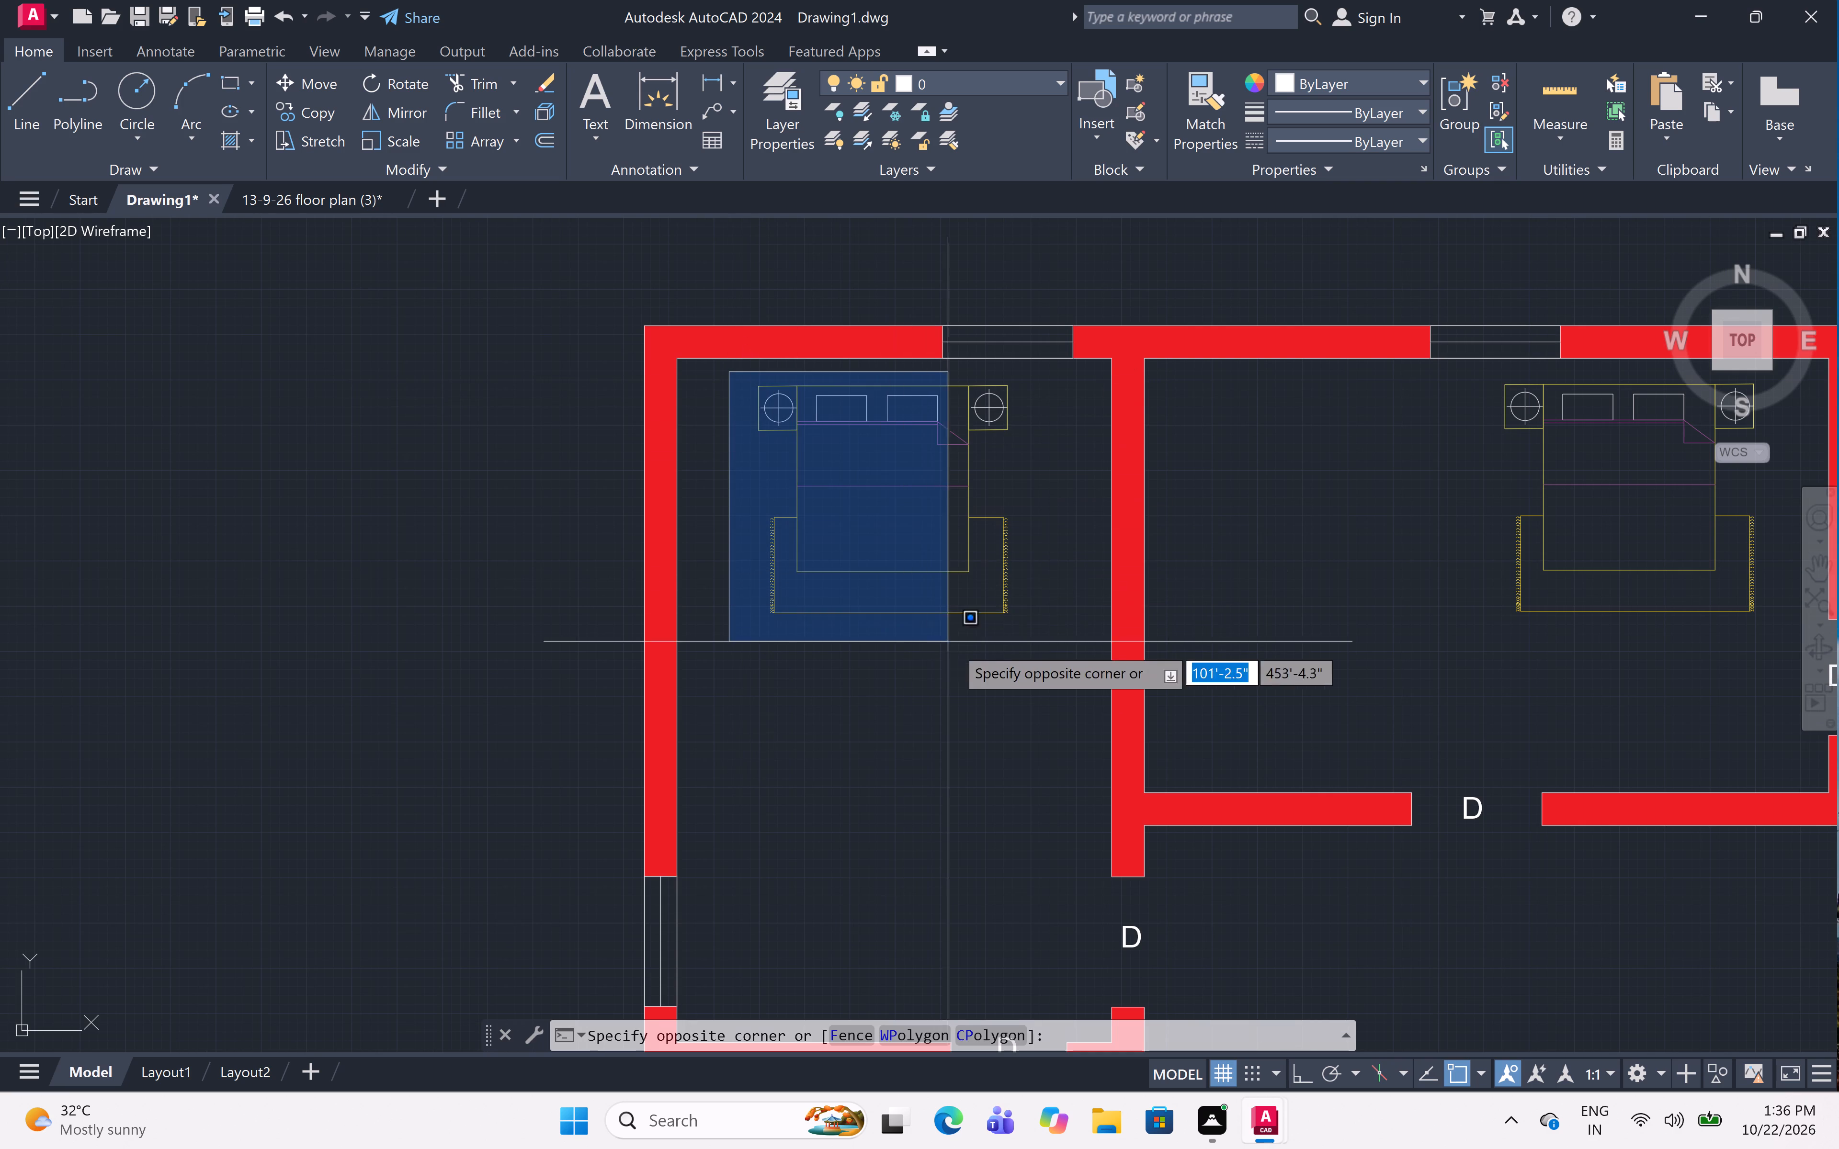
click(1033, 682)
text(M)
key(space)
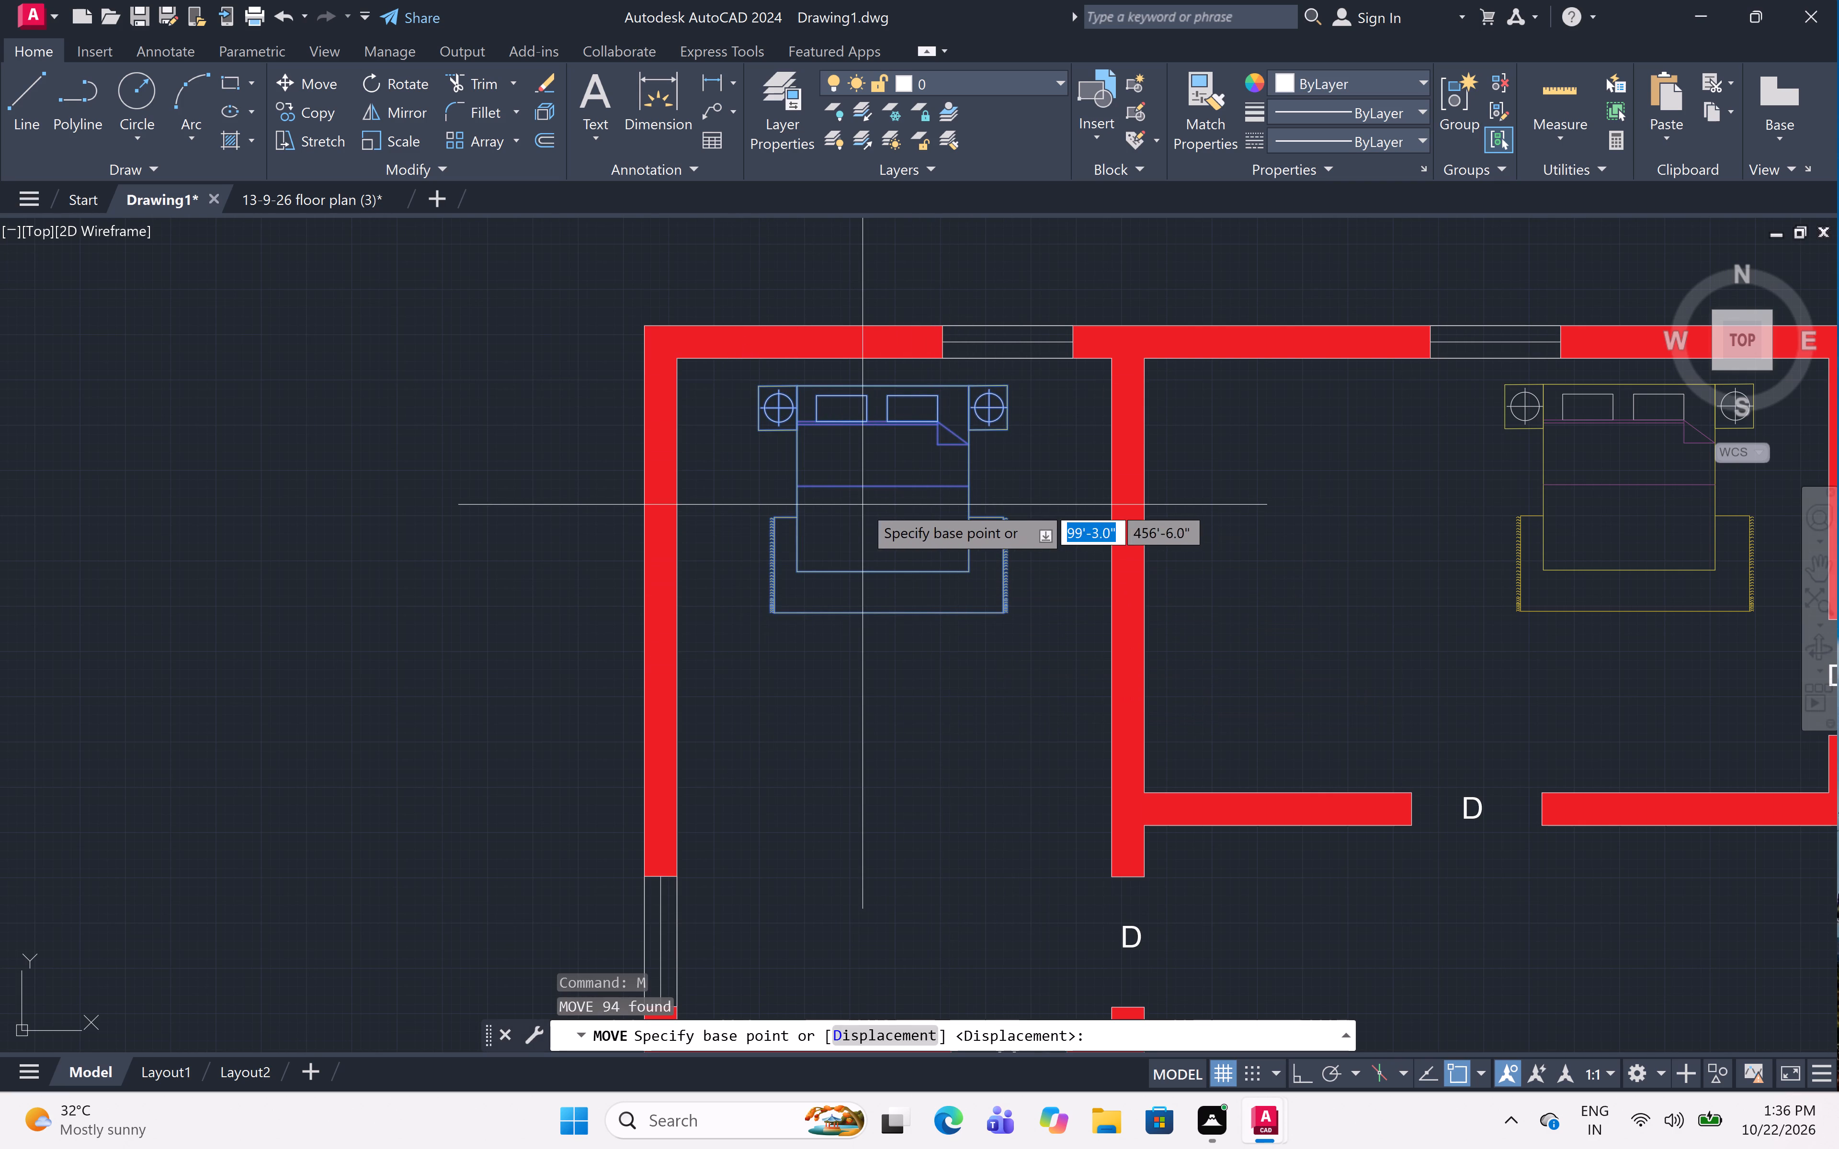
click(881, 483)
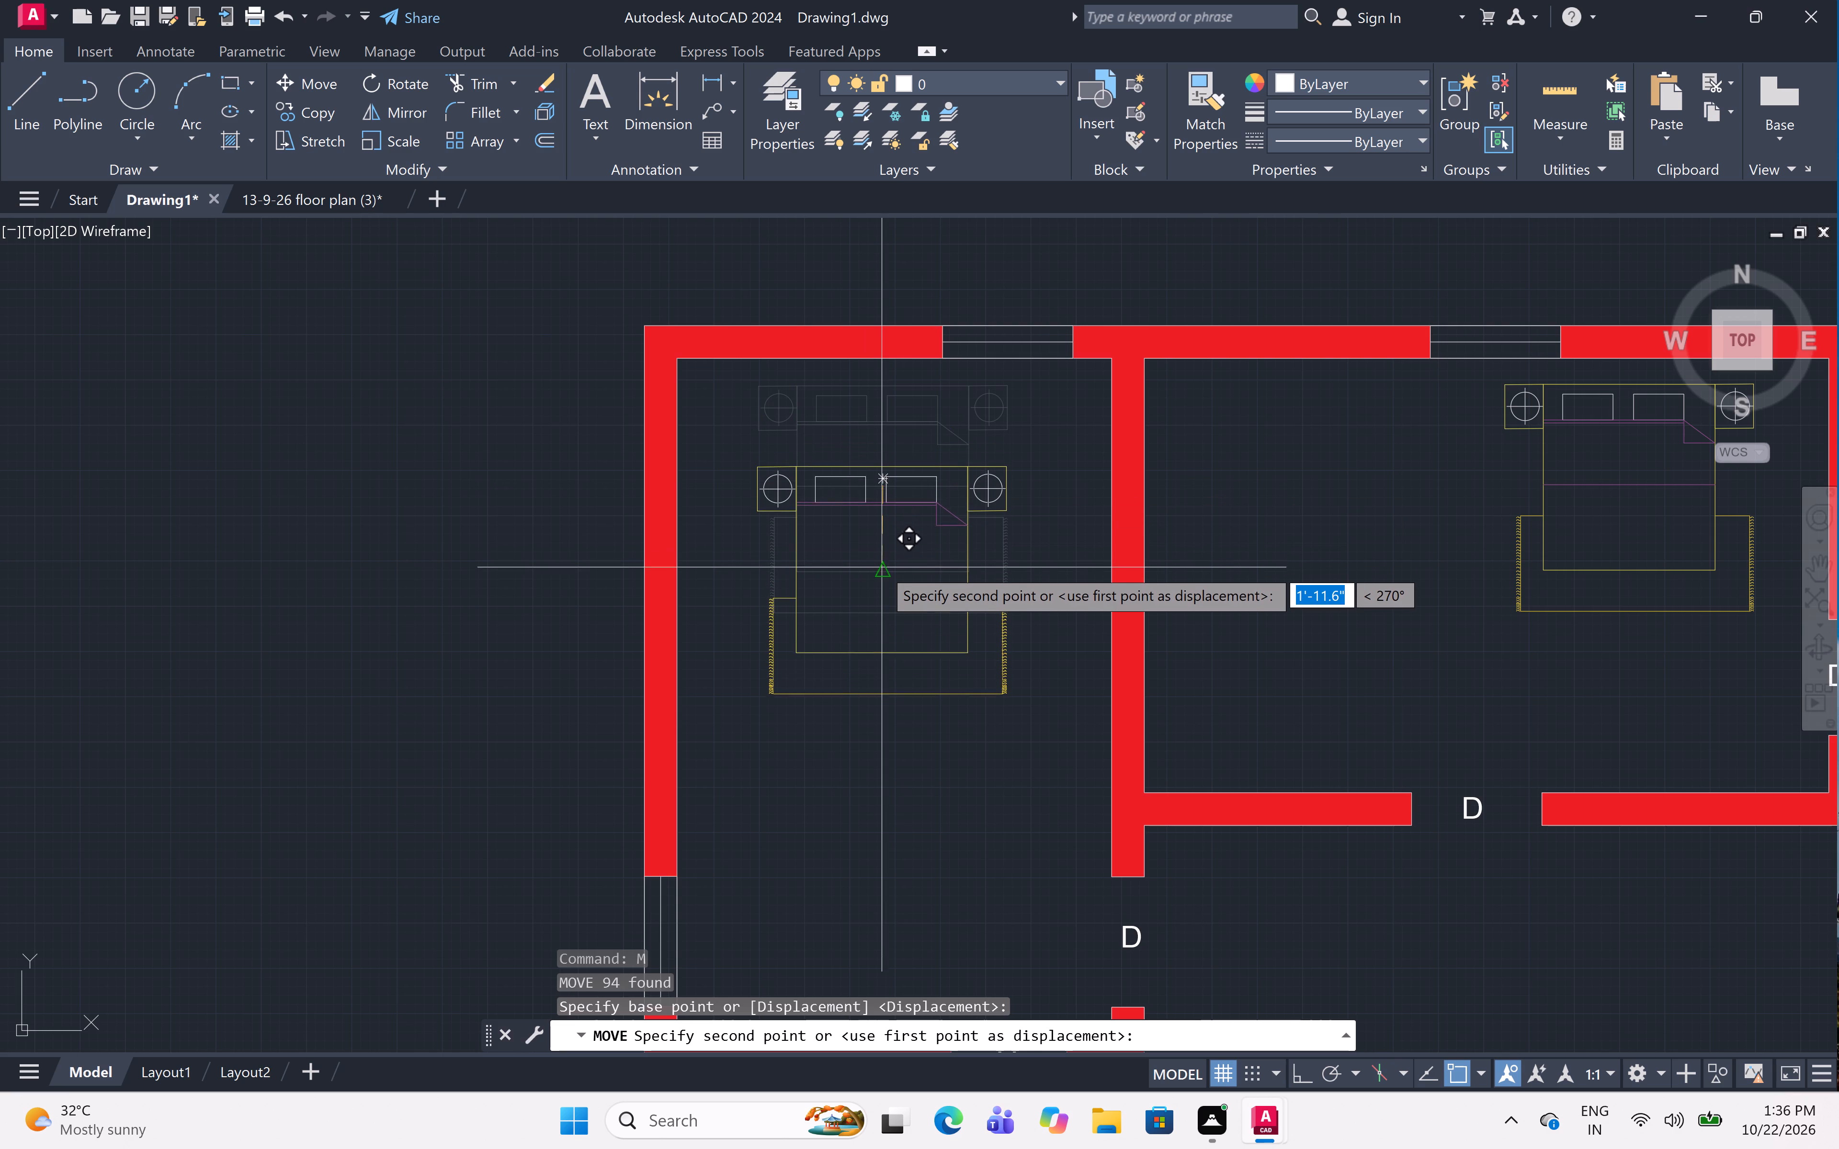
click(882, 568)
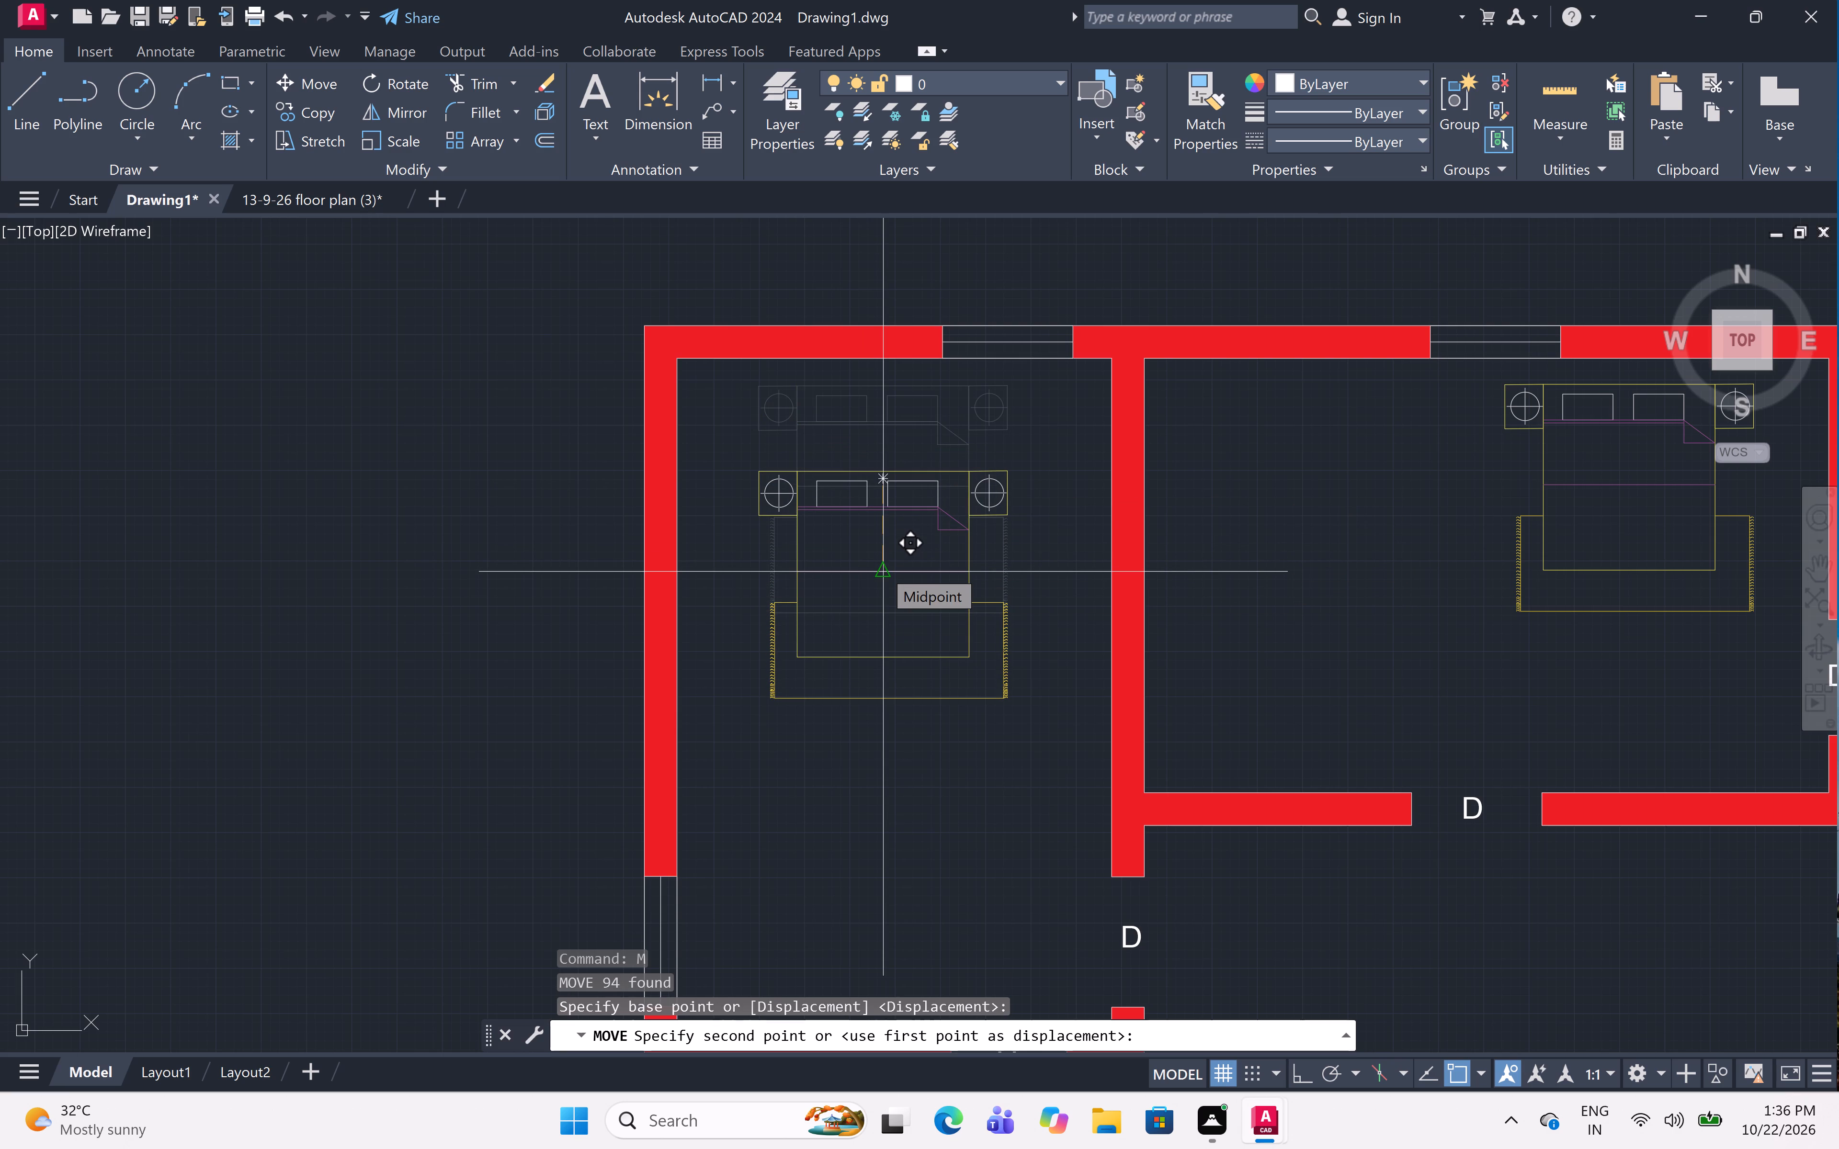
Outline a wardrobe strip about 1'-4" deep along the top-left bedroom's top wall, from the outer left wall to the window's near edge.
scroll(753, 399, up, 1)
middle_drag(767, 483, 781, 535)
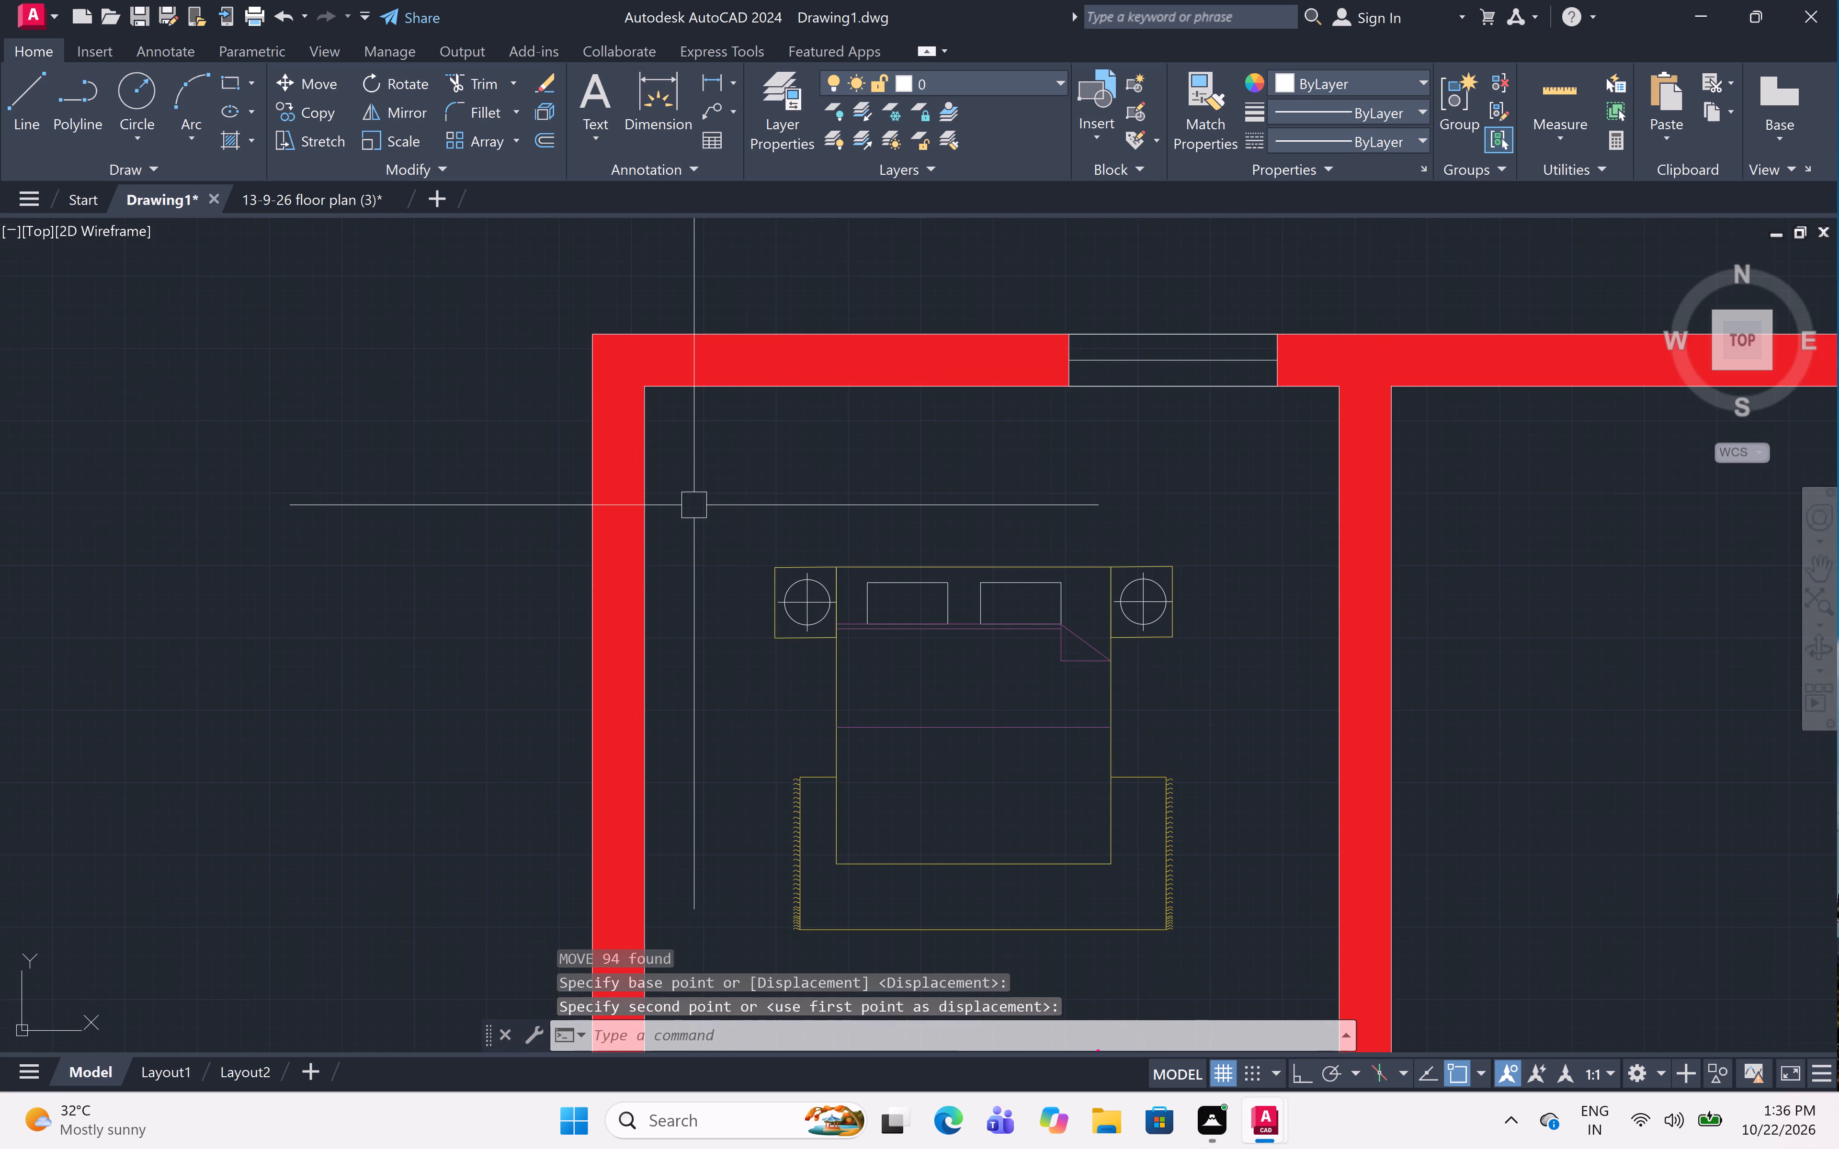
text(L)
key(space)
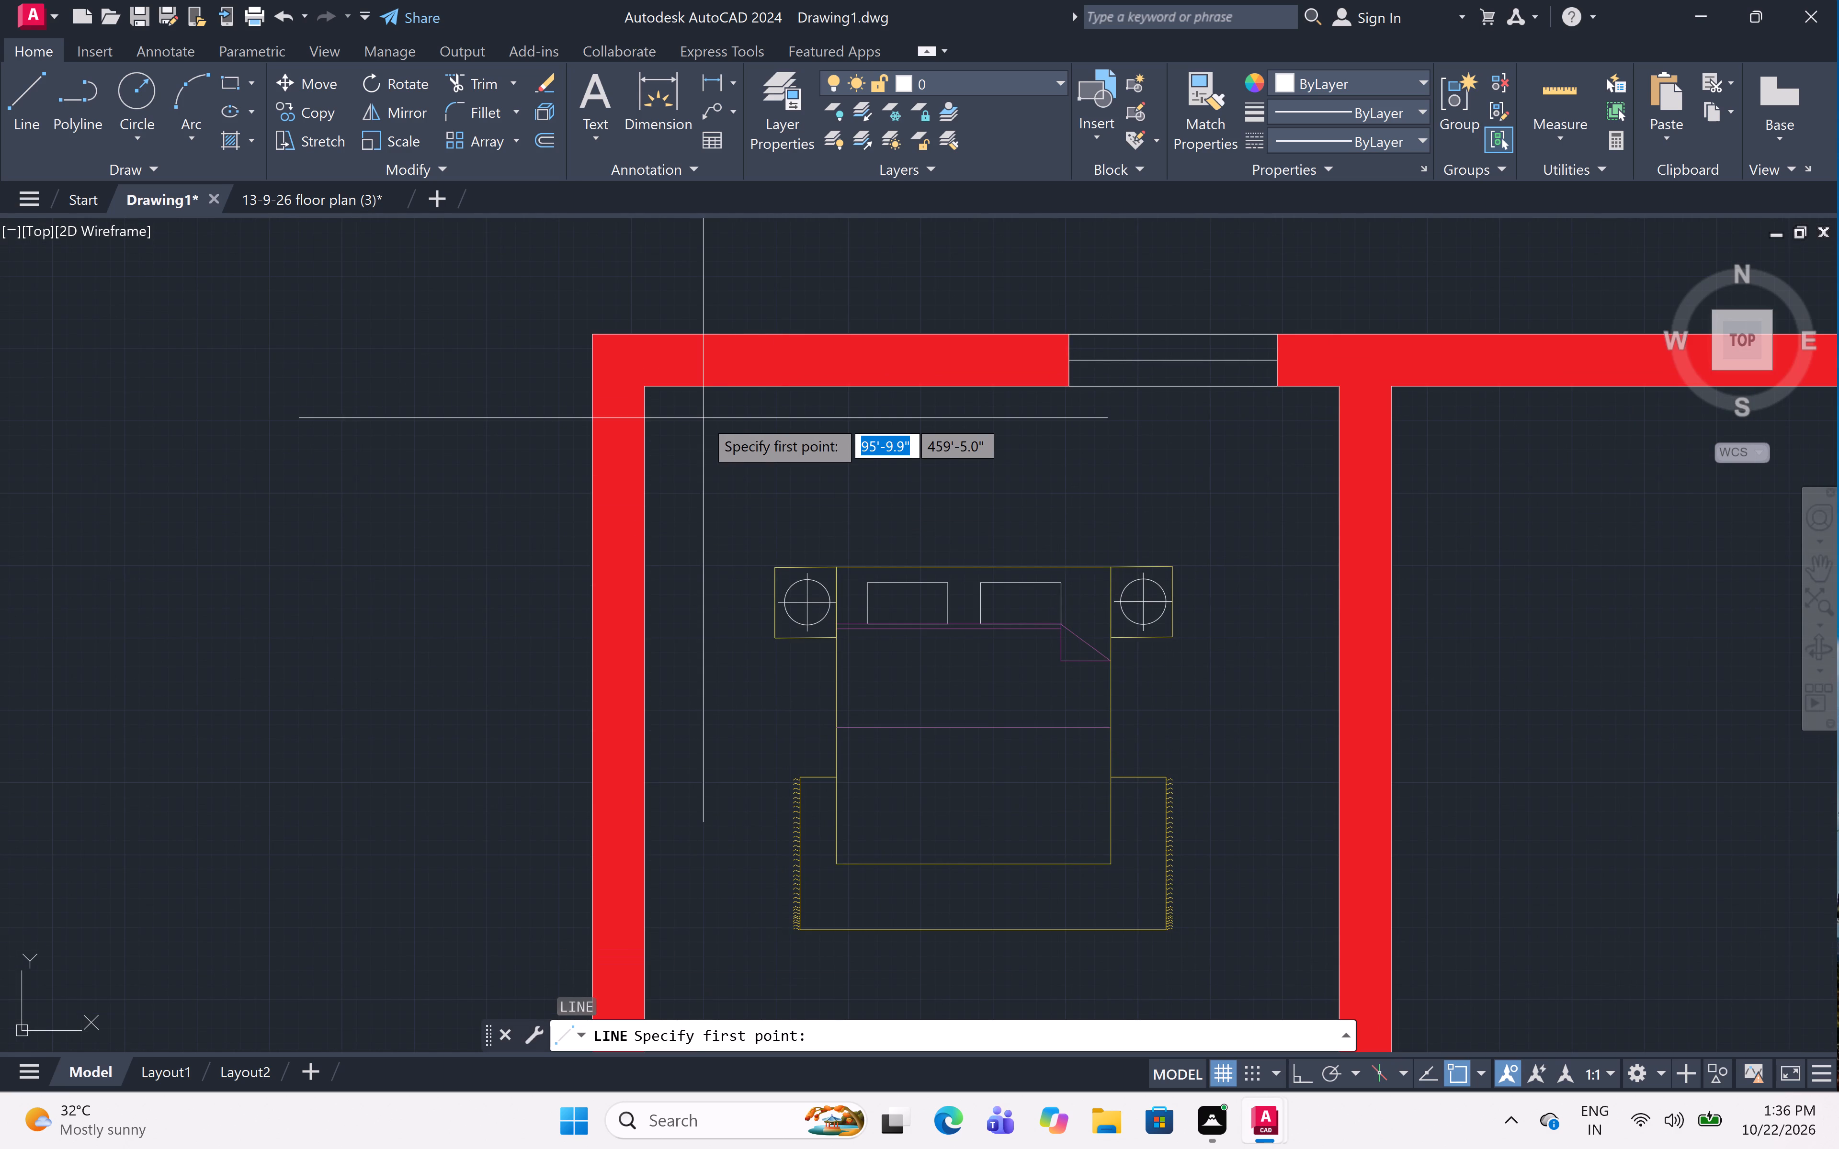
click(647, 481)
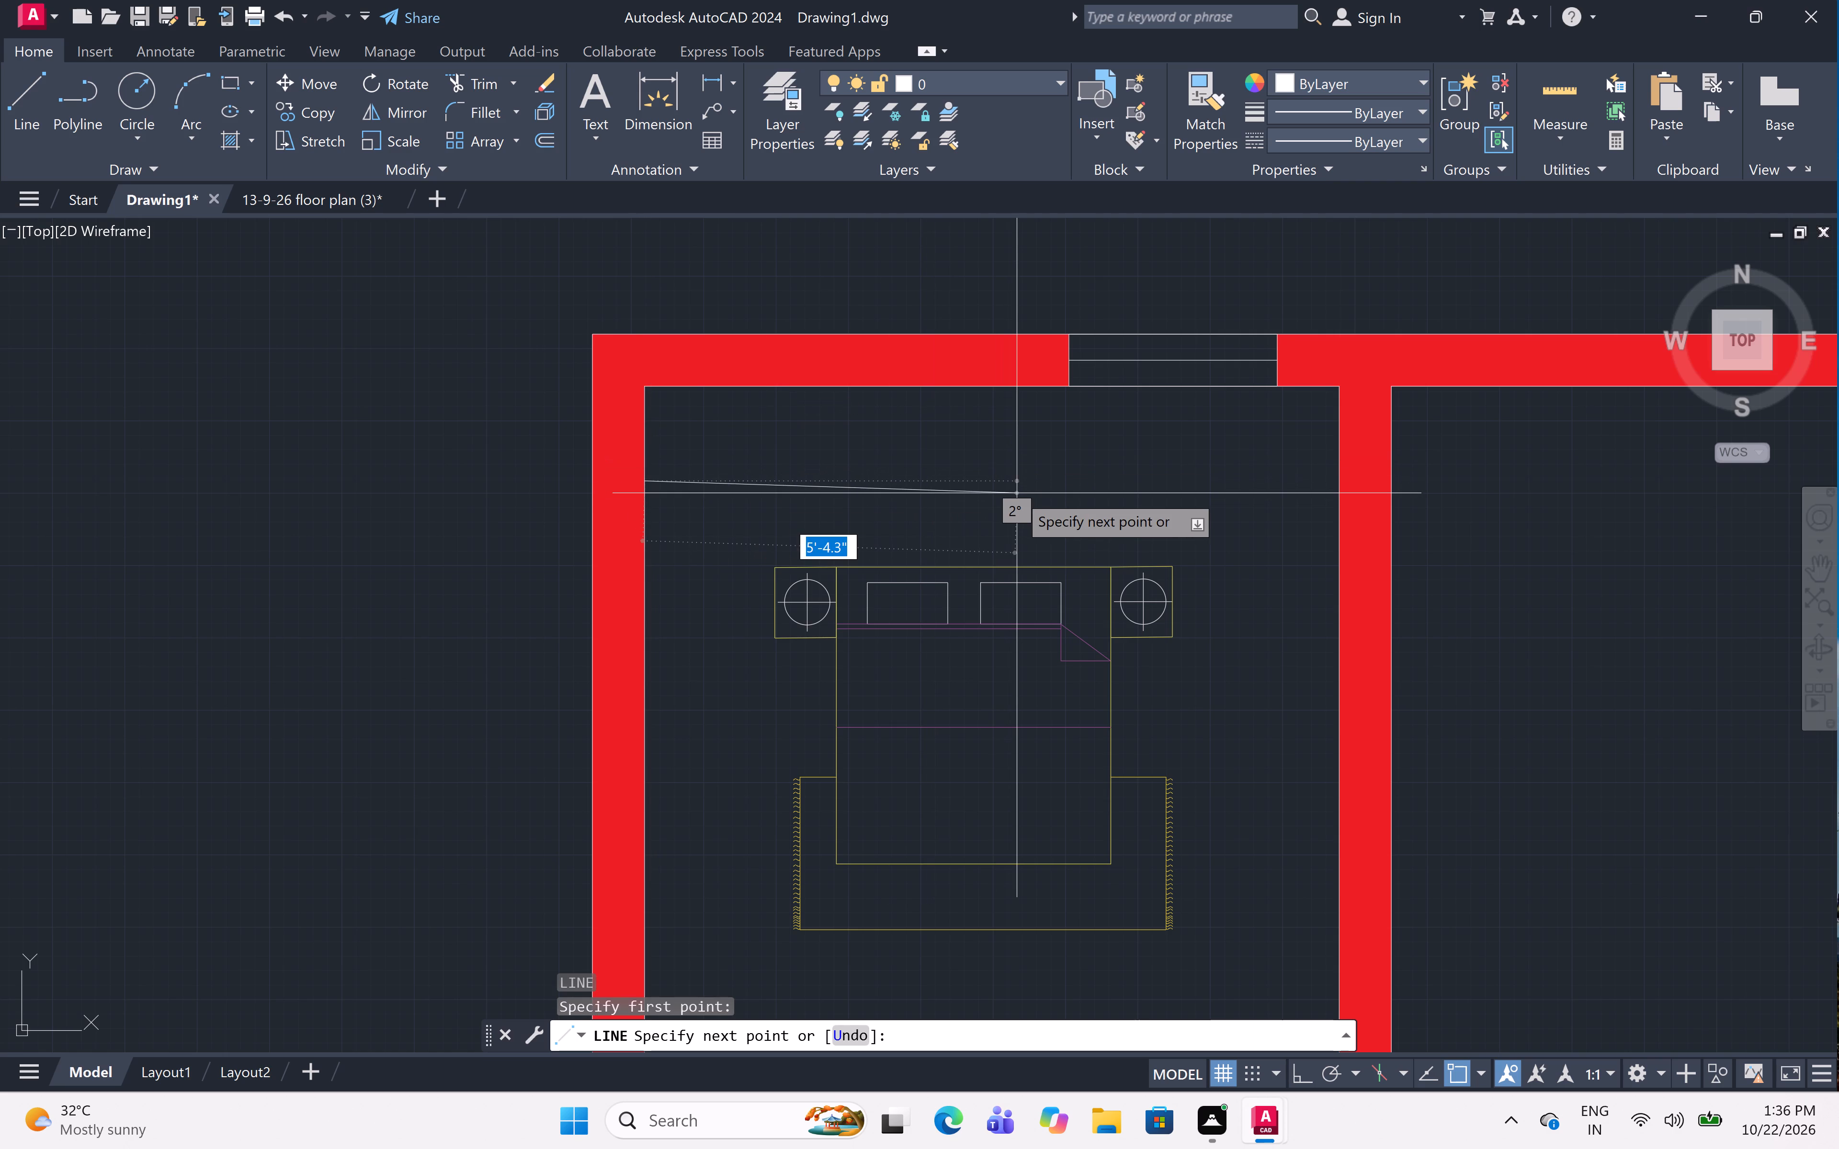
key(F8)
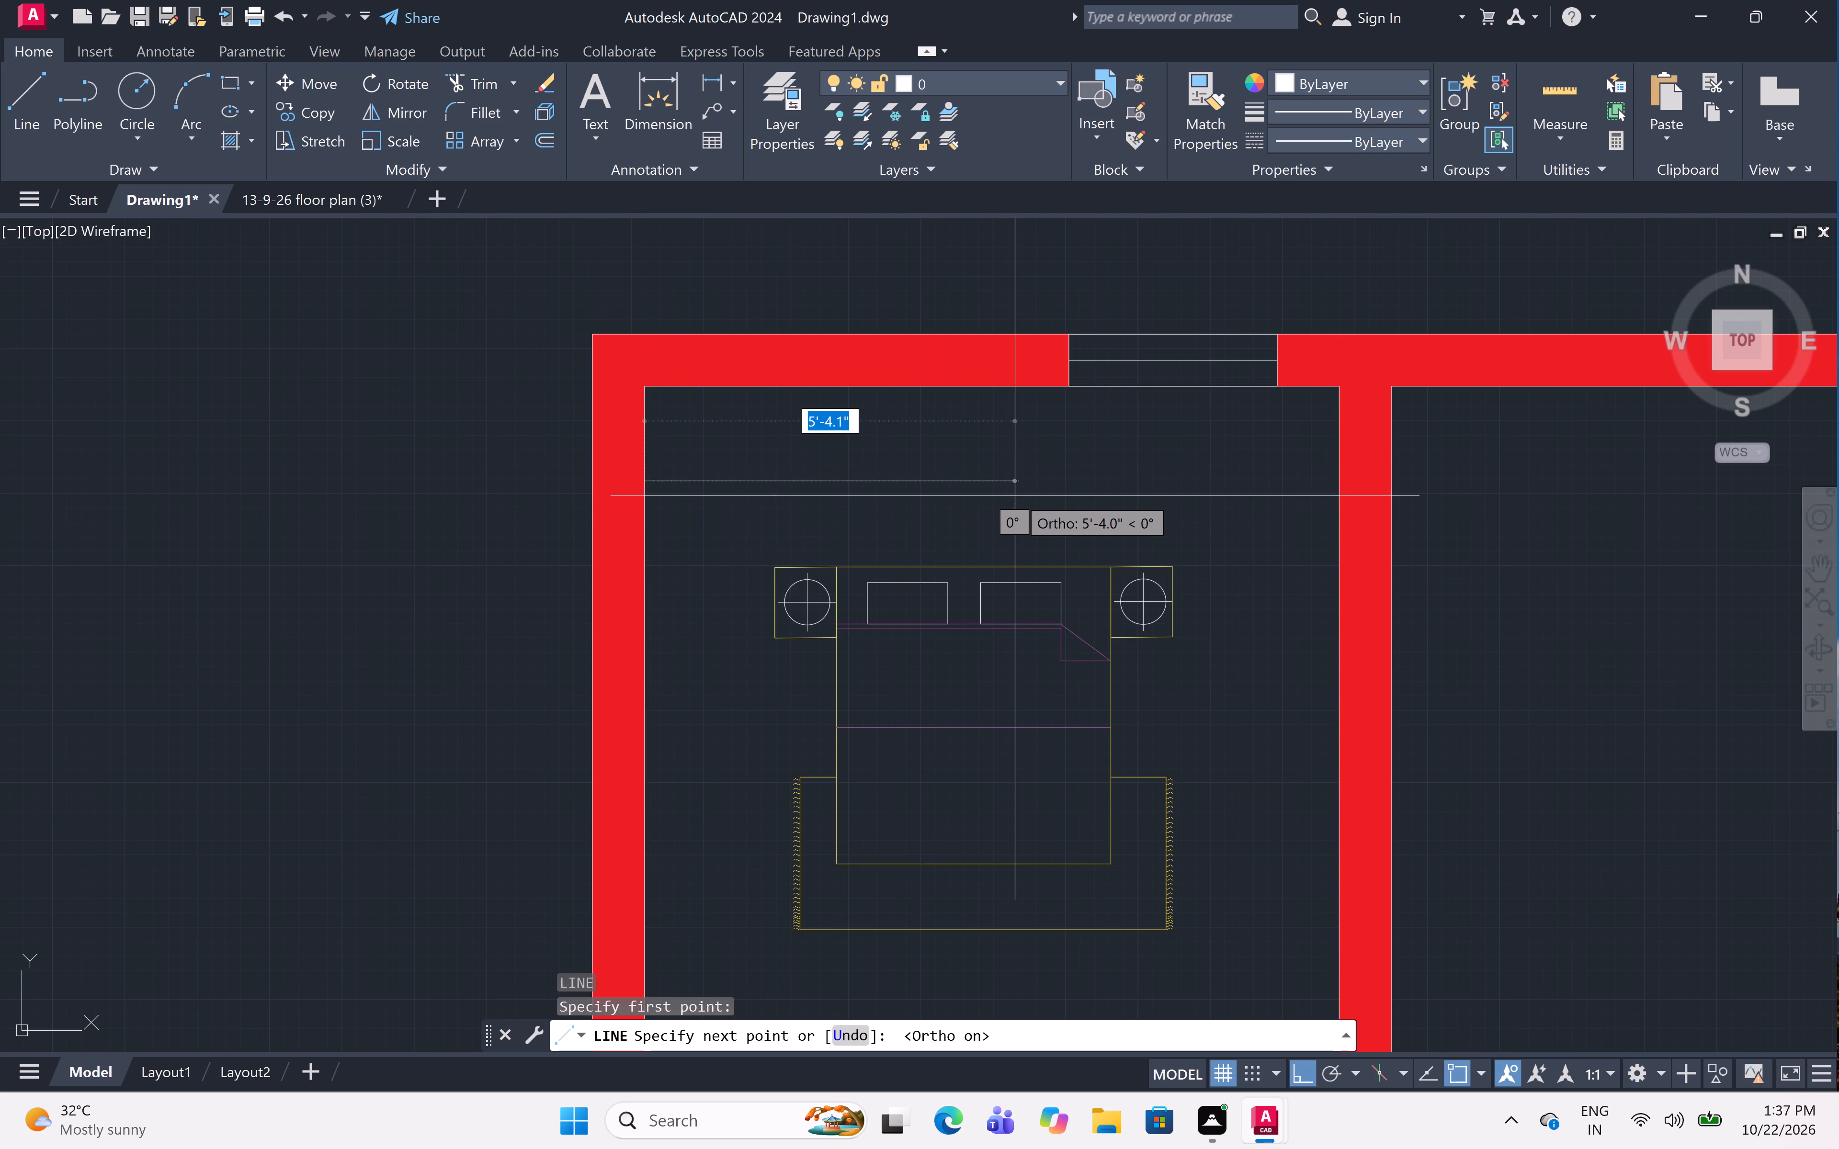
click(1069, 478)
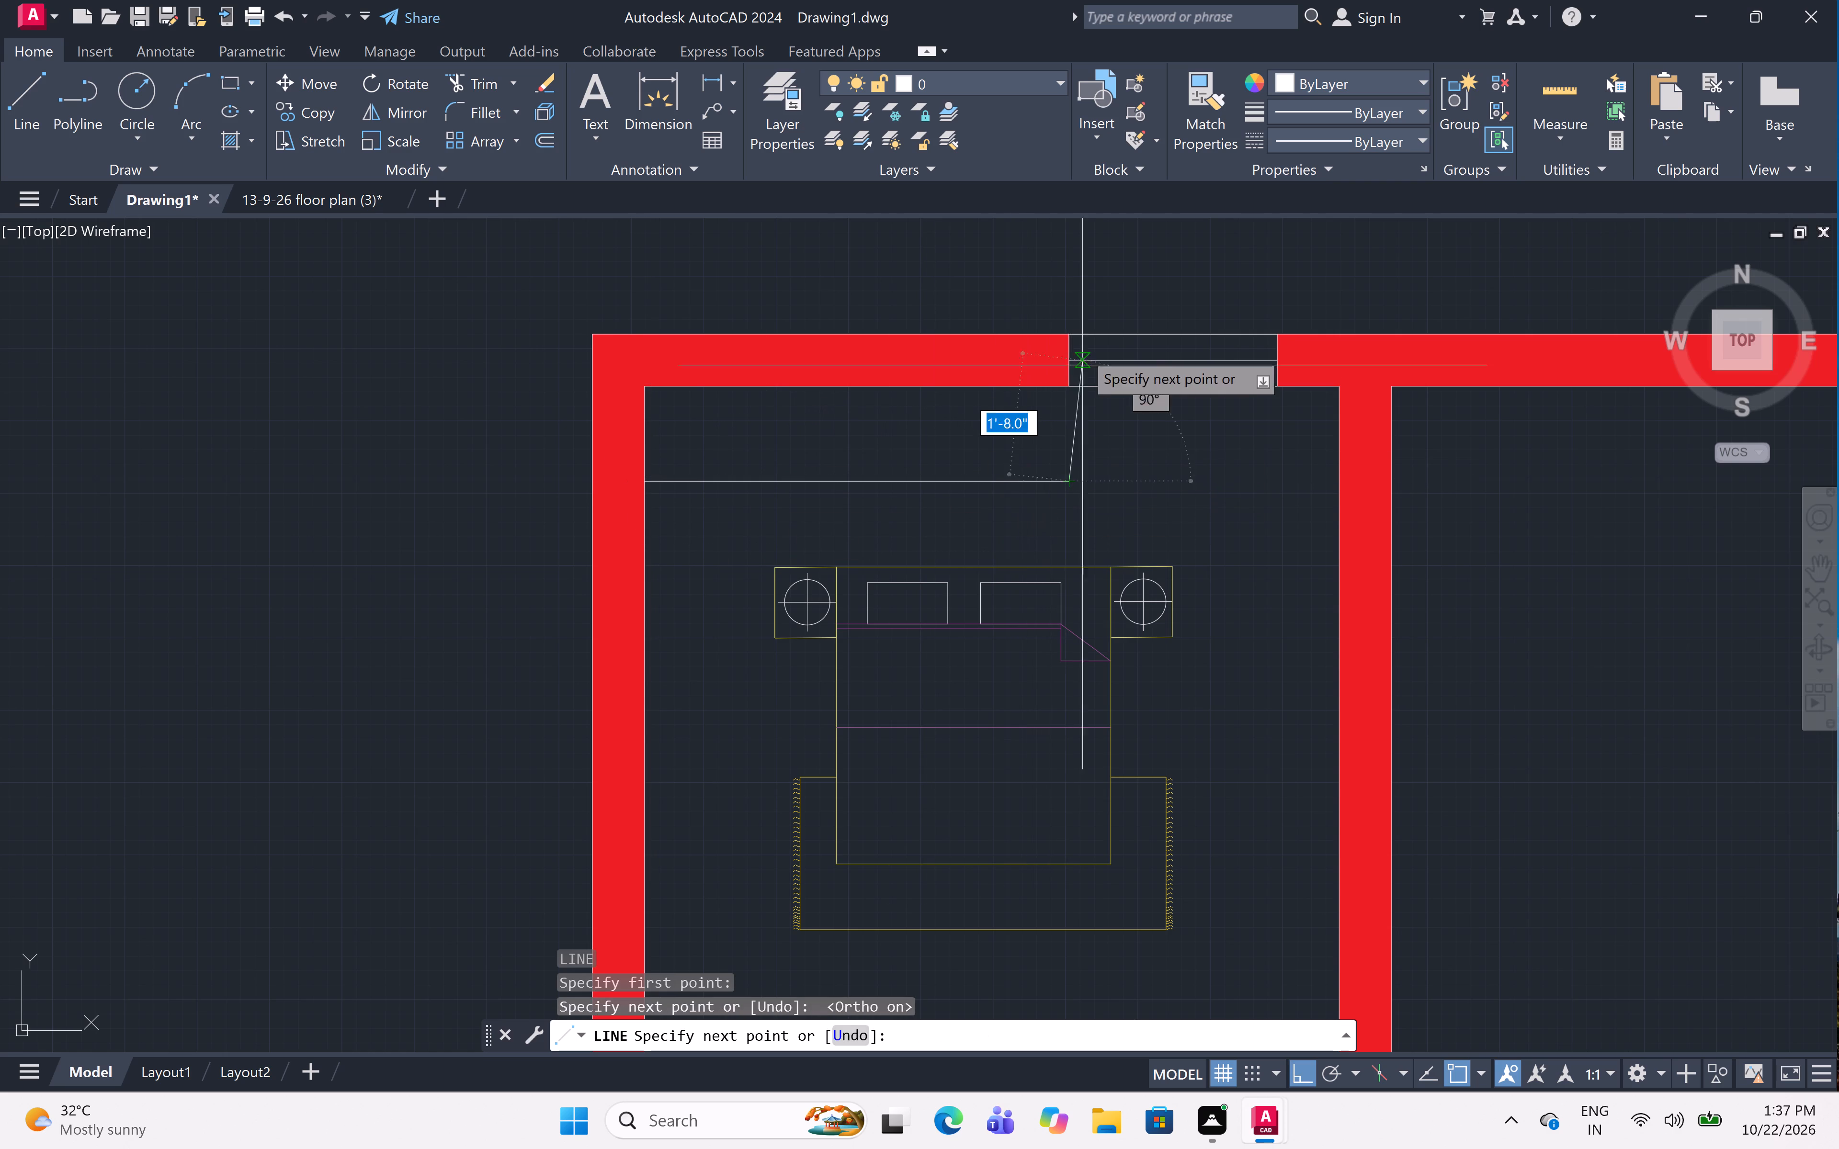
click(1068, 393)
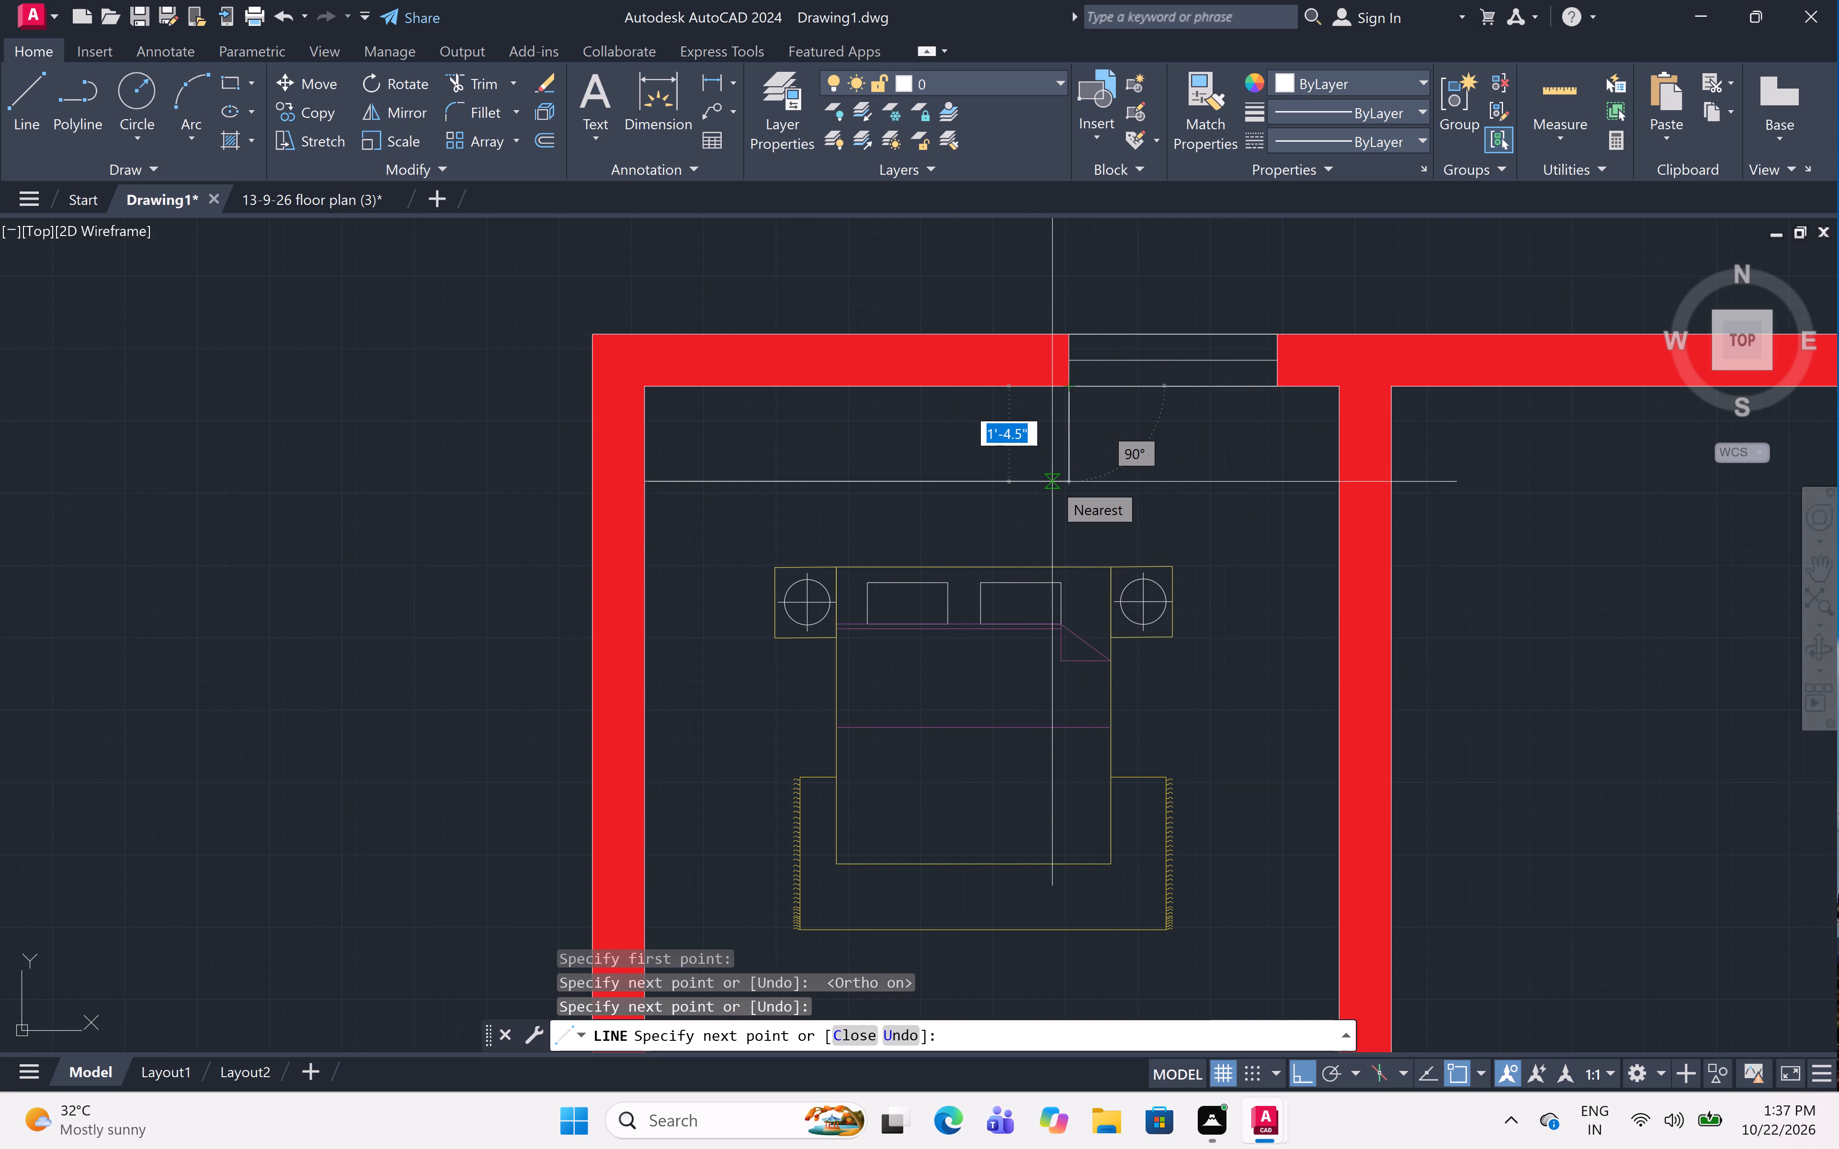
key(Escape)
Draw a full-height wardrobe line in the right bedroom, about 1'-7" from its left wall and 10' long, between its top and bottom walls.
scroll(1052, 482, down, 3)
middle_drag(1052, 482, 868, 257)
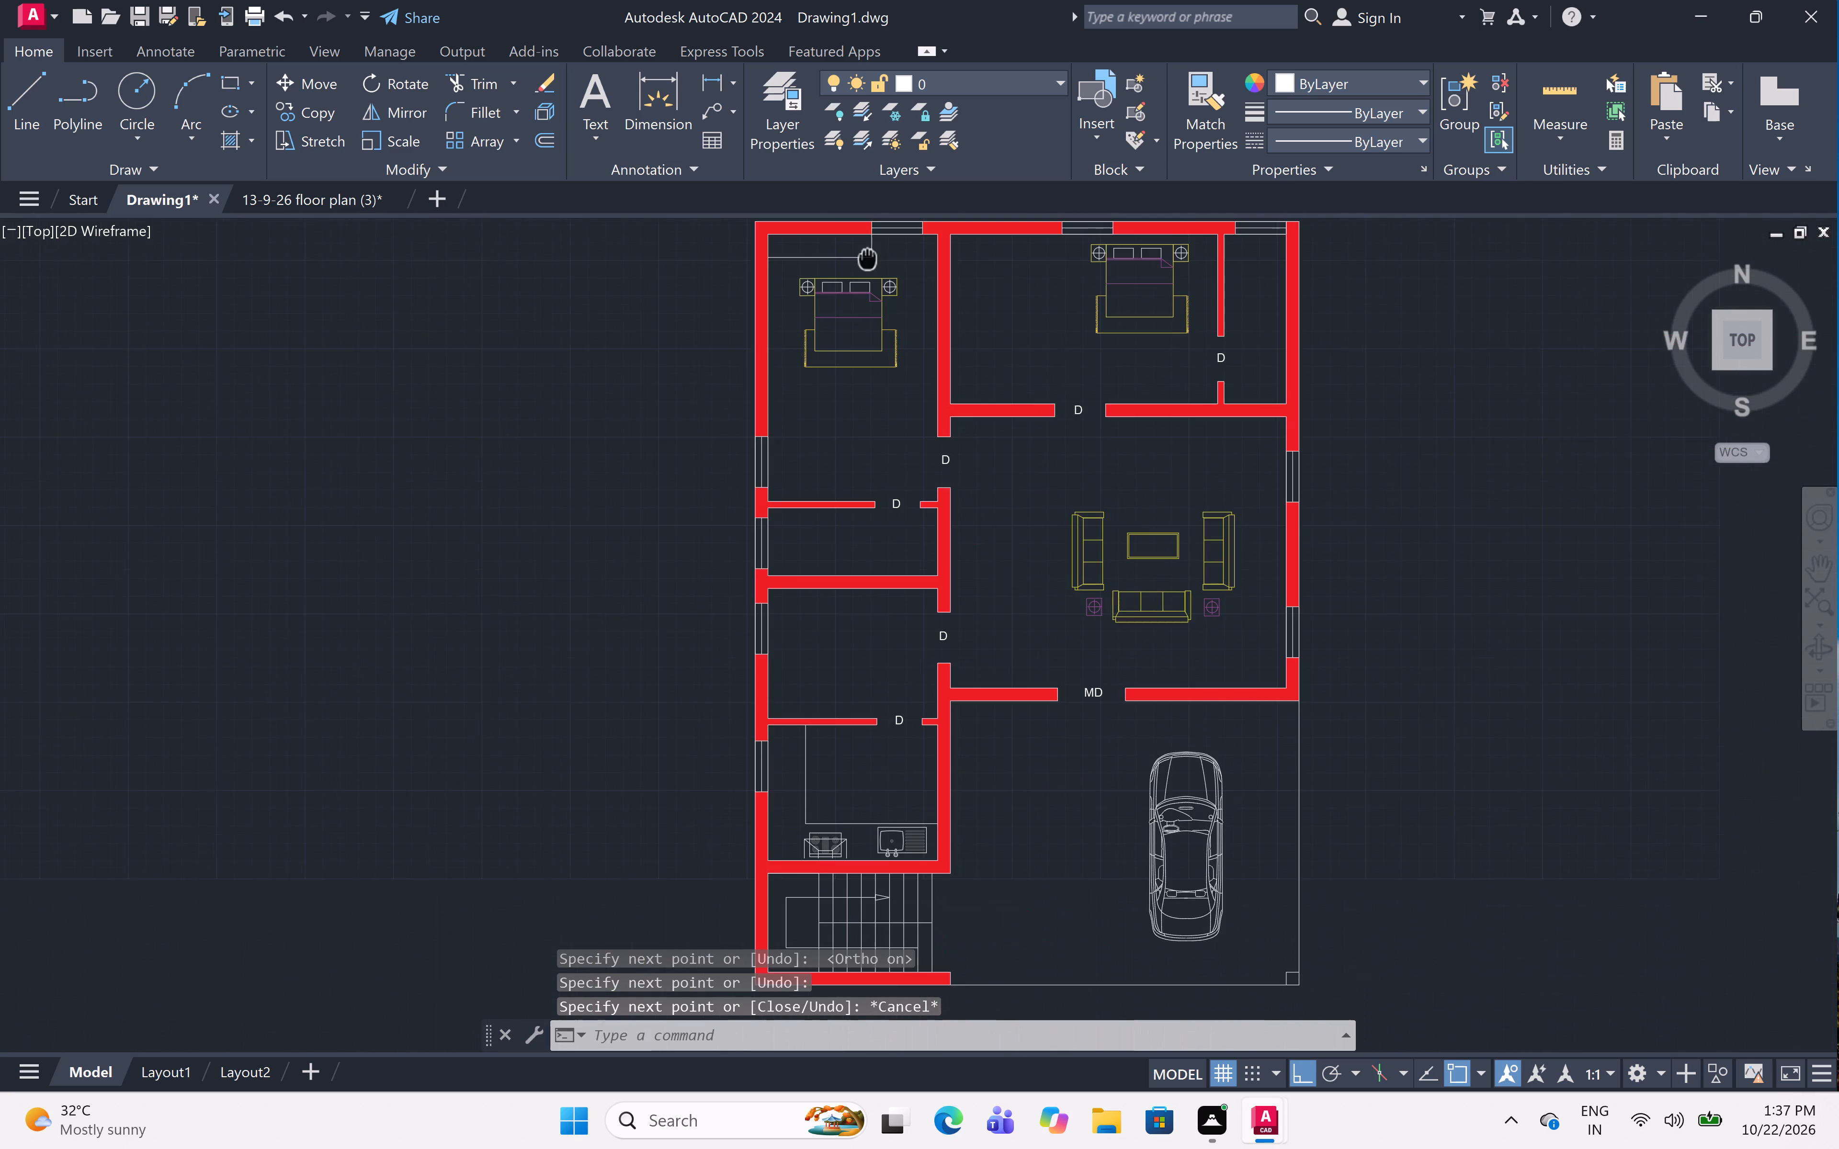
middle_drag(868, 257, 914, 327)
scroll(1046, 353, up, 2)
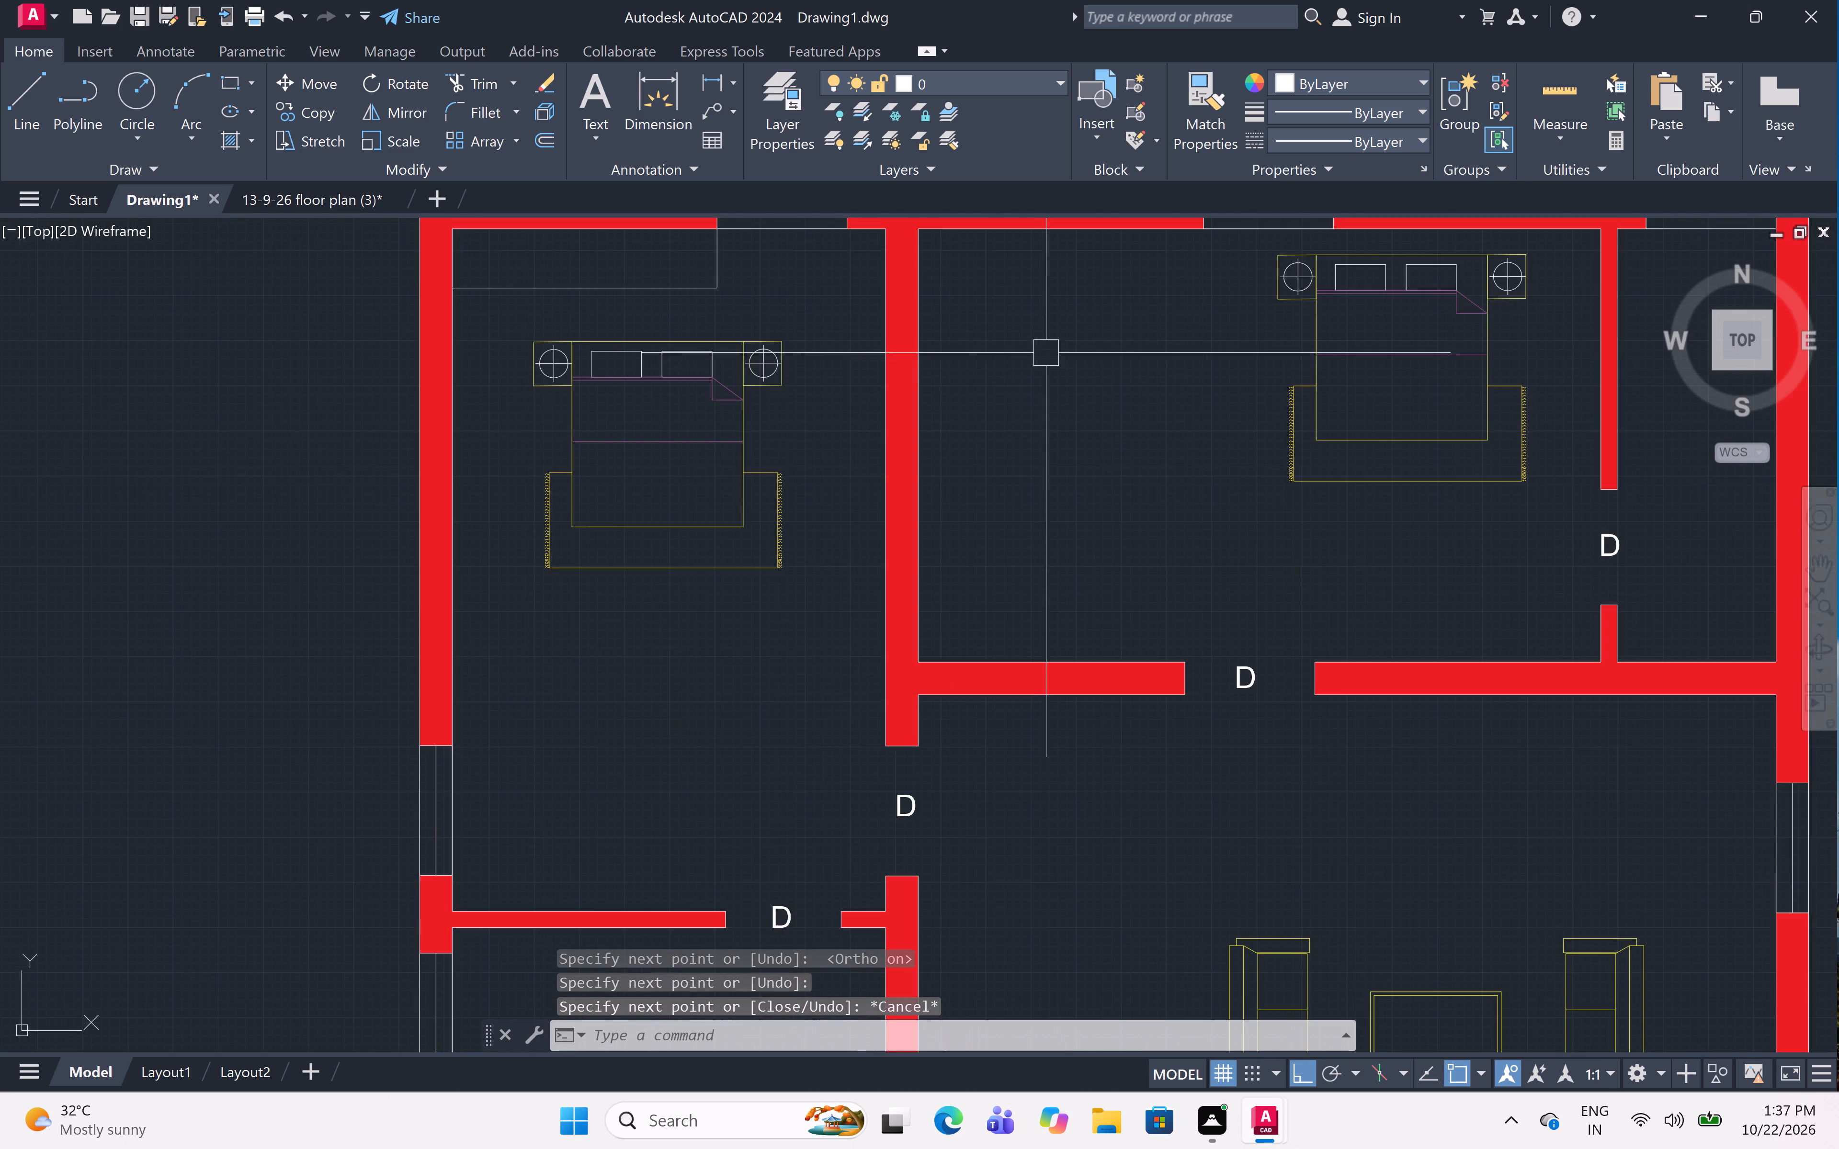
middle_drag(1050, 360, 1063, 449)
text(L)
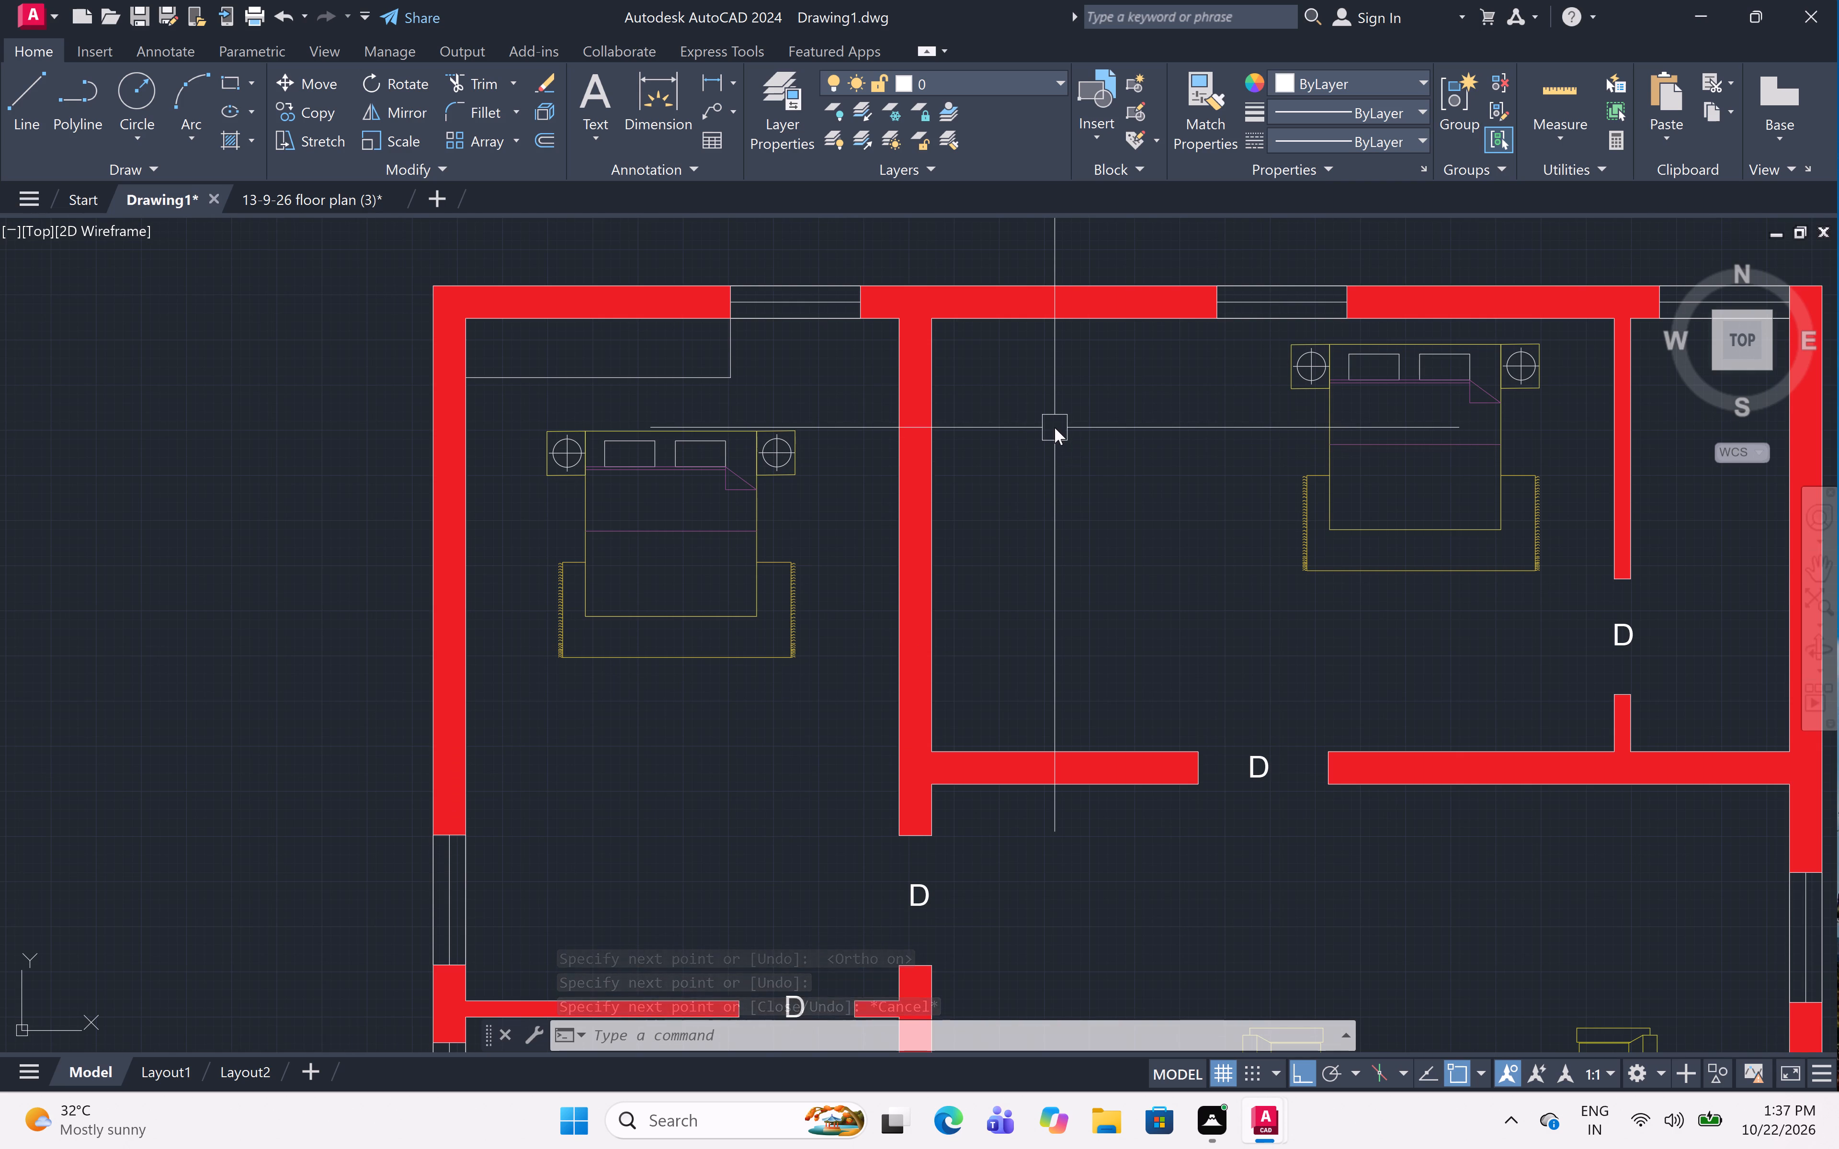
key(space)
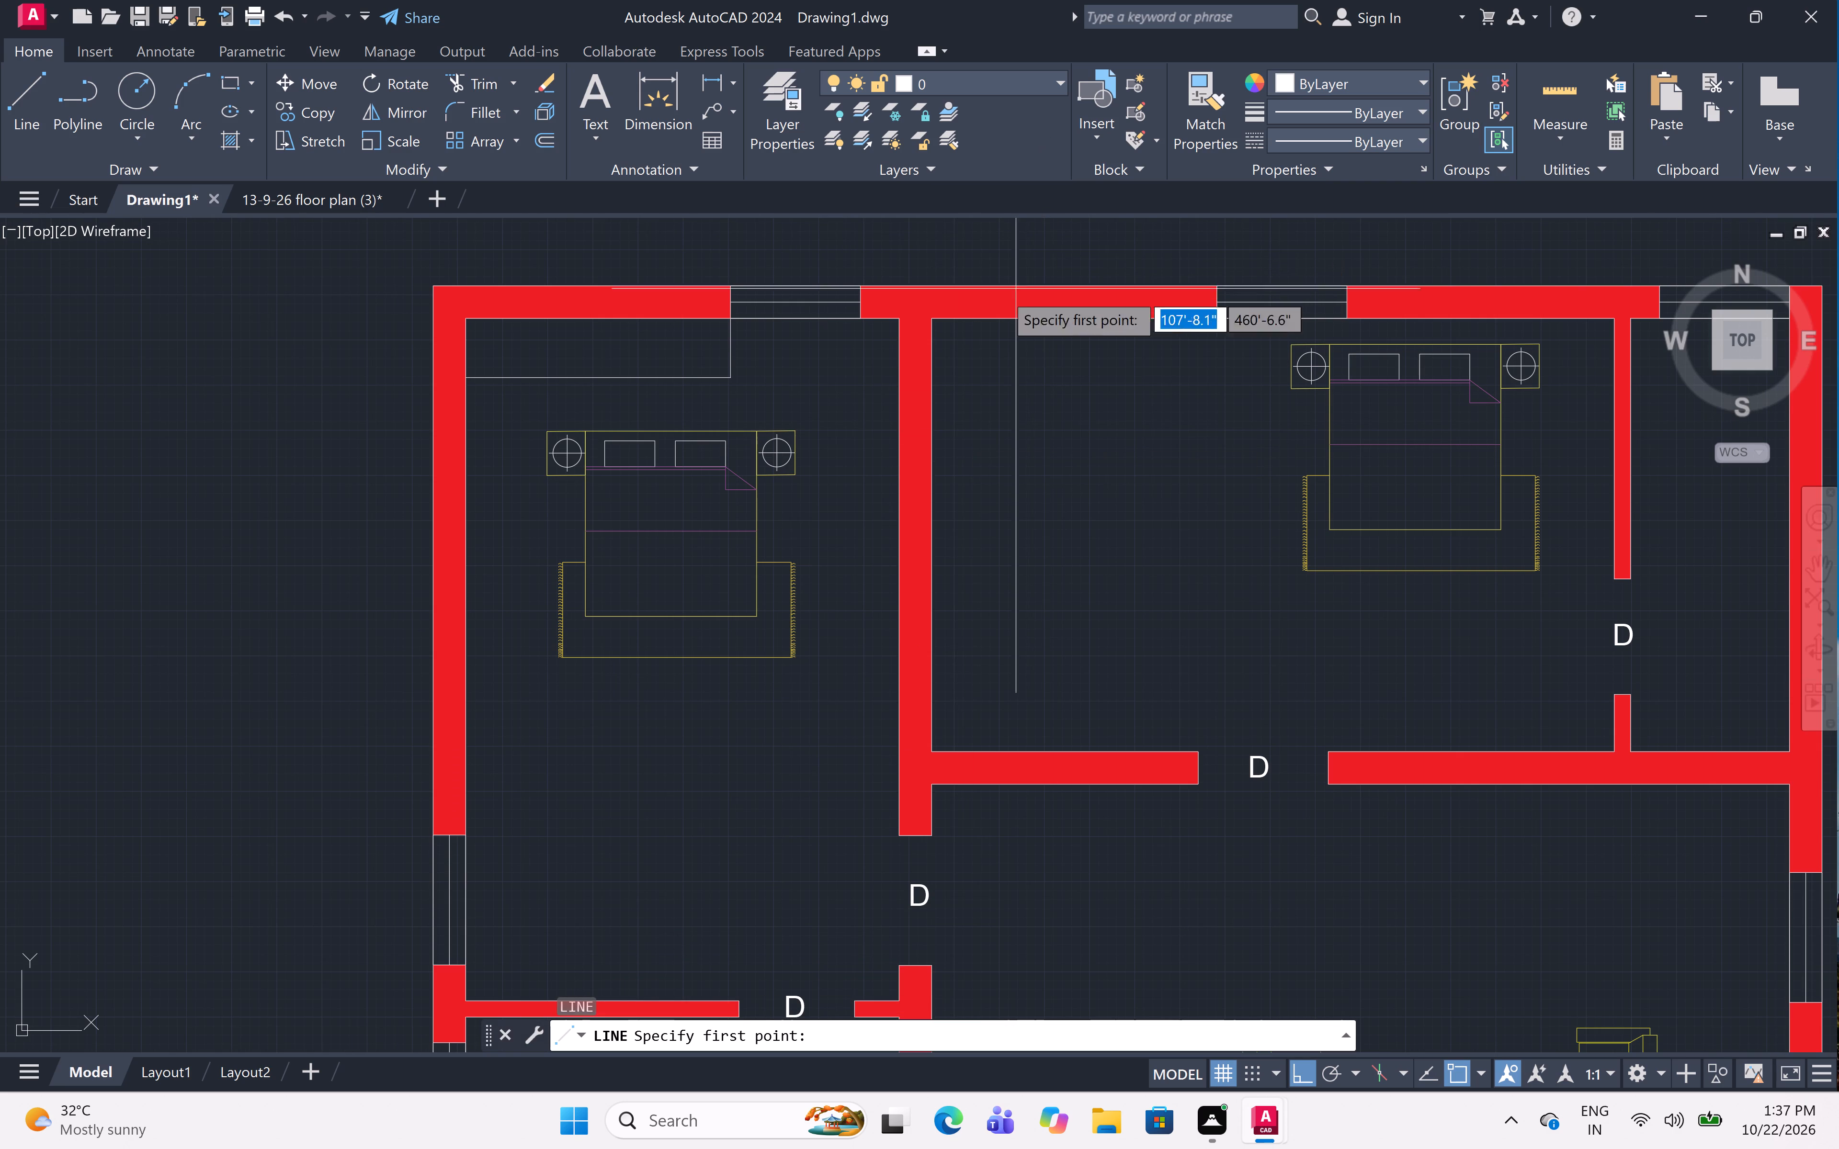
click(935, 315)
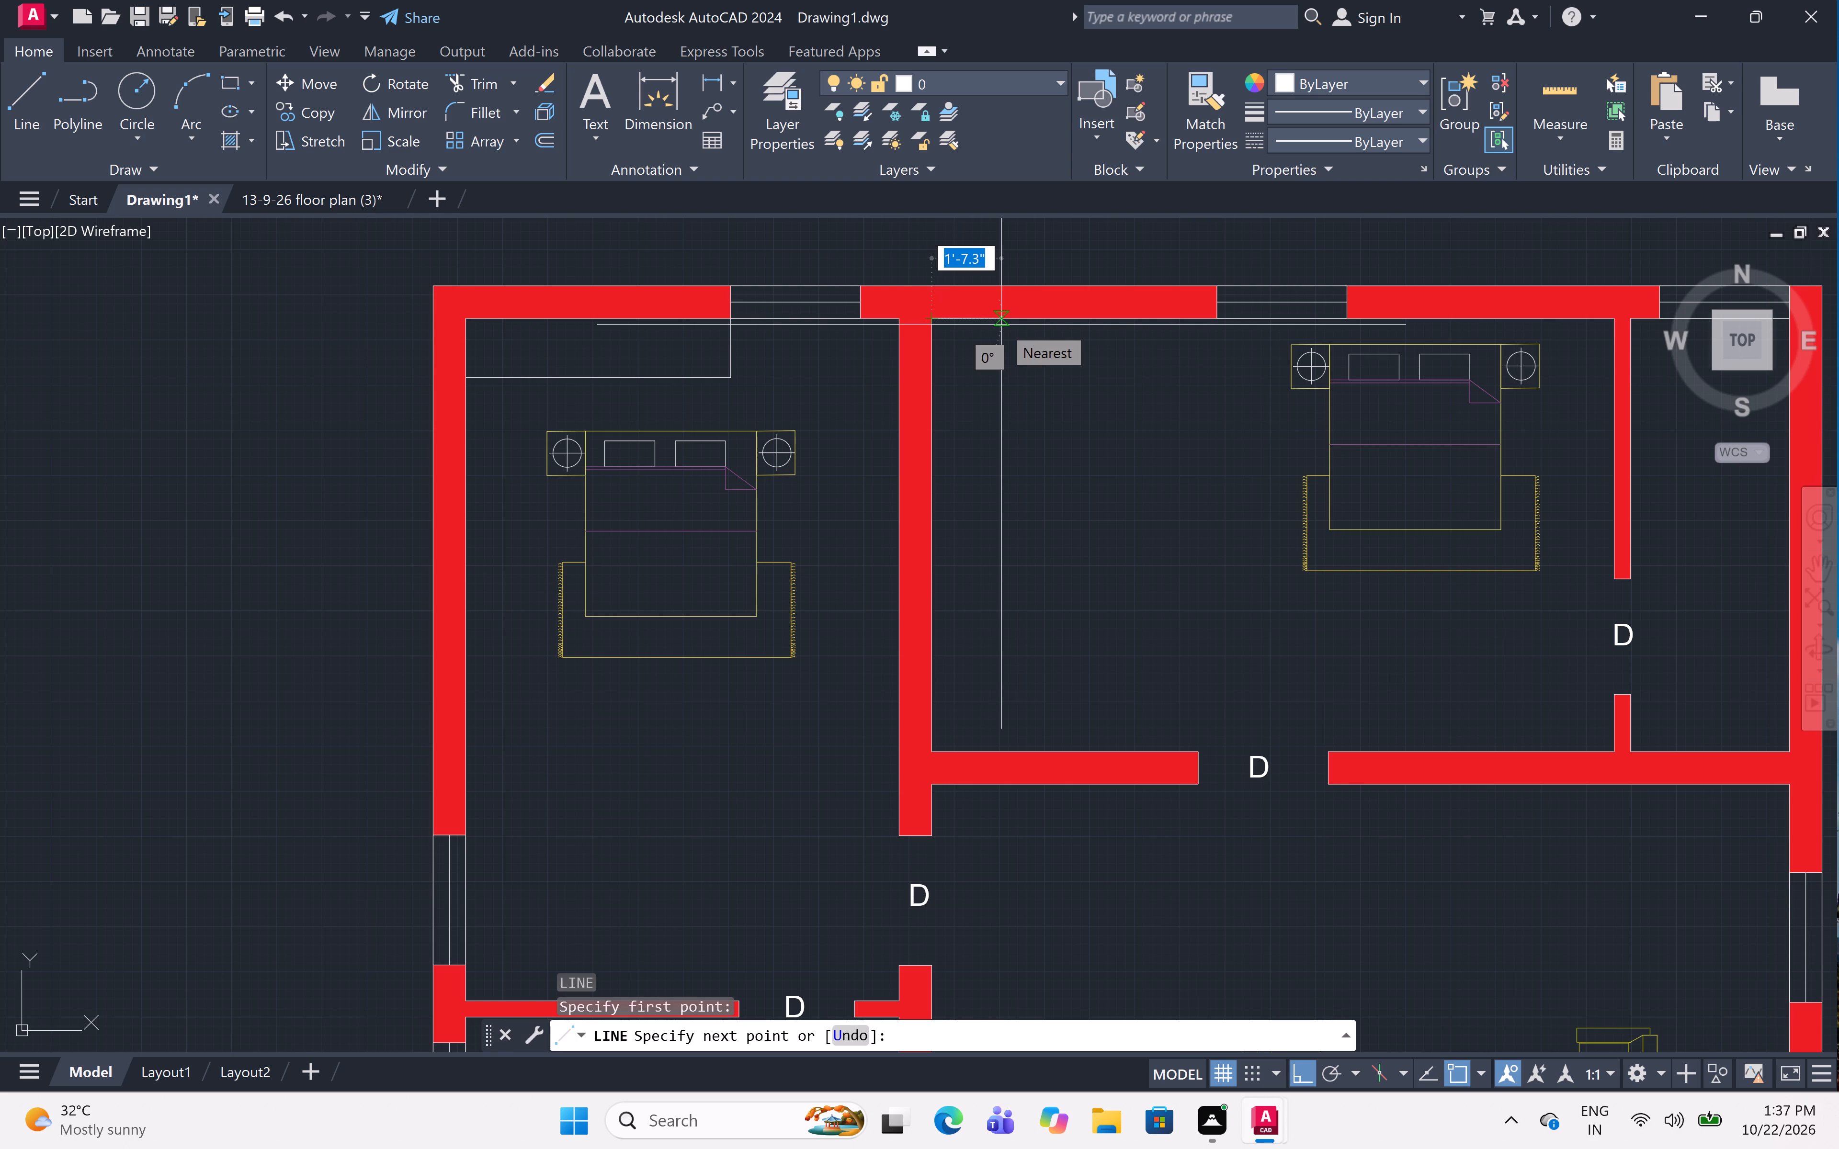
click(1001, 325)
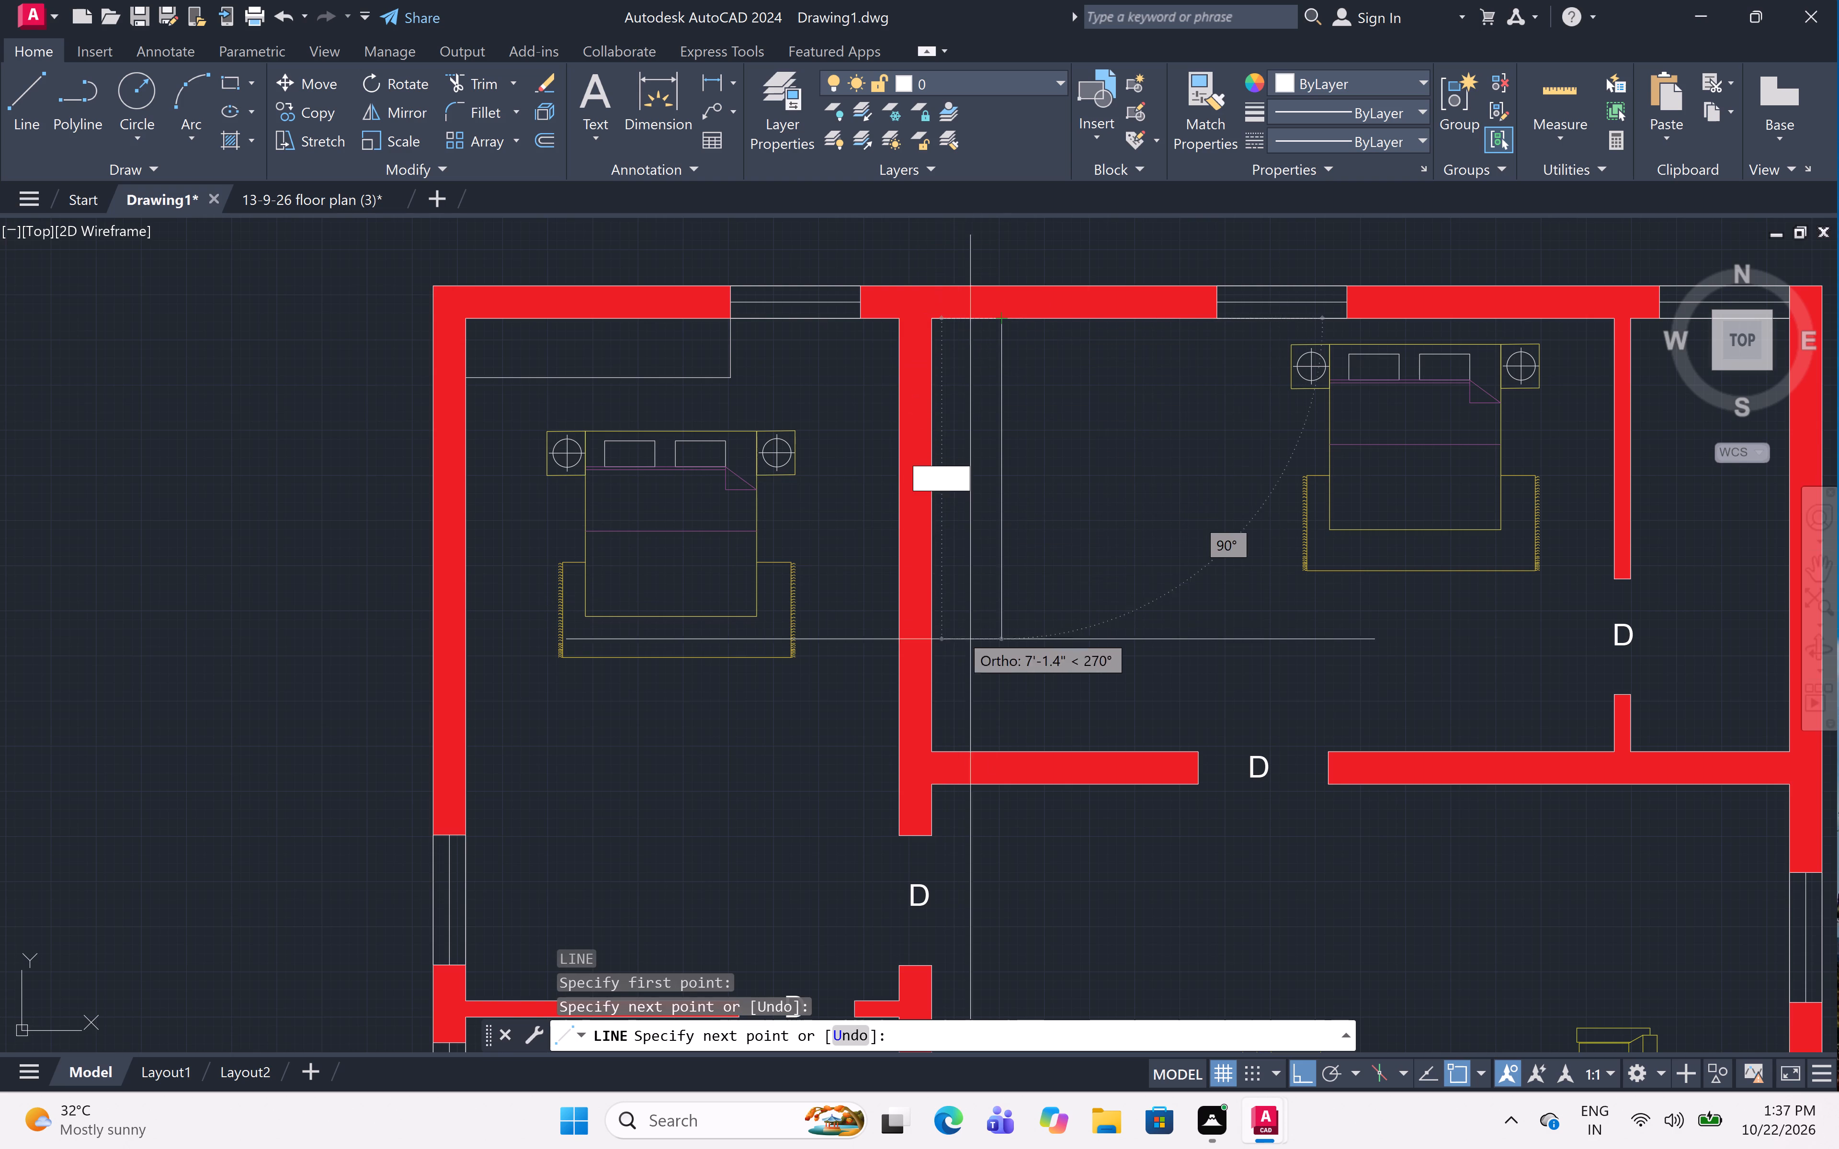
click(1001, 752)
key(Escape)
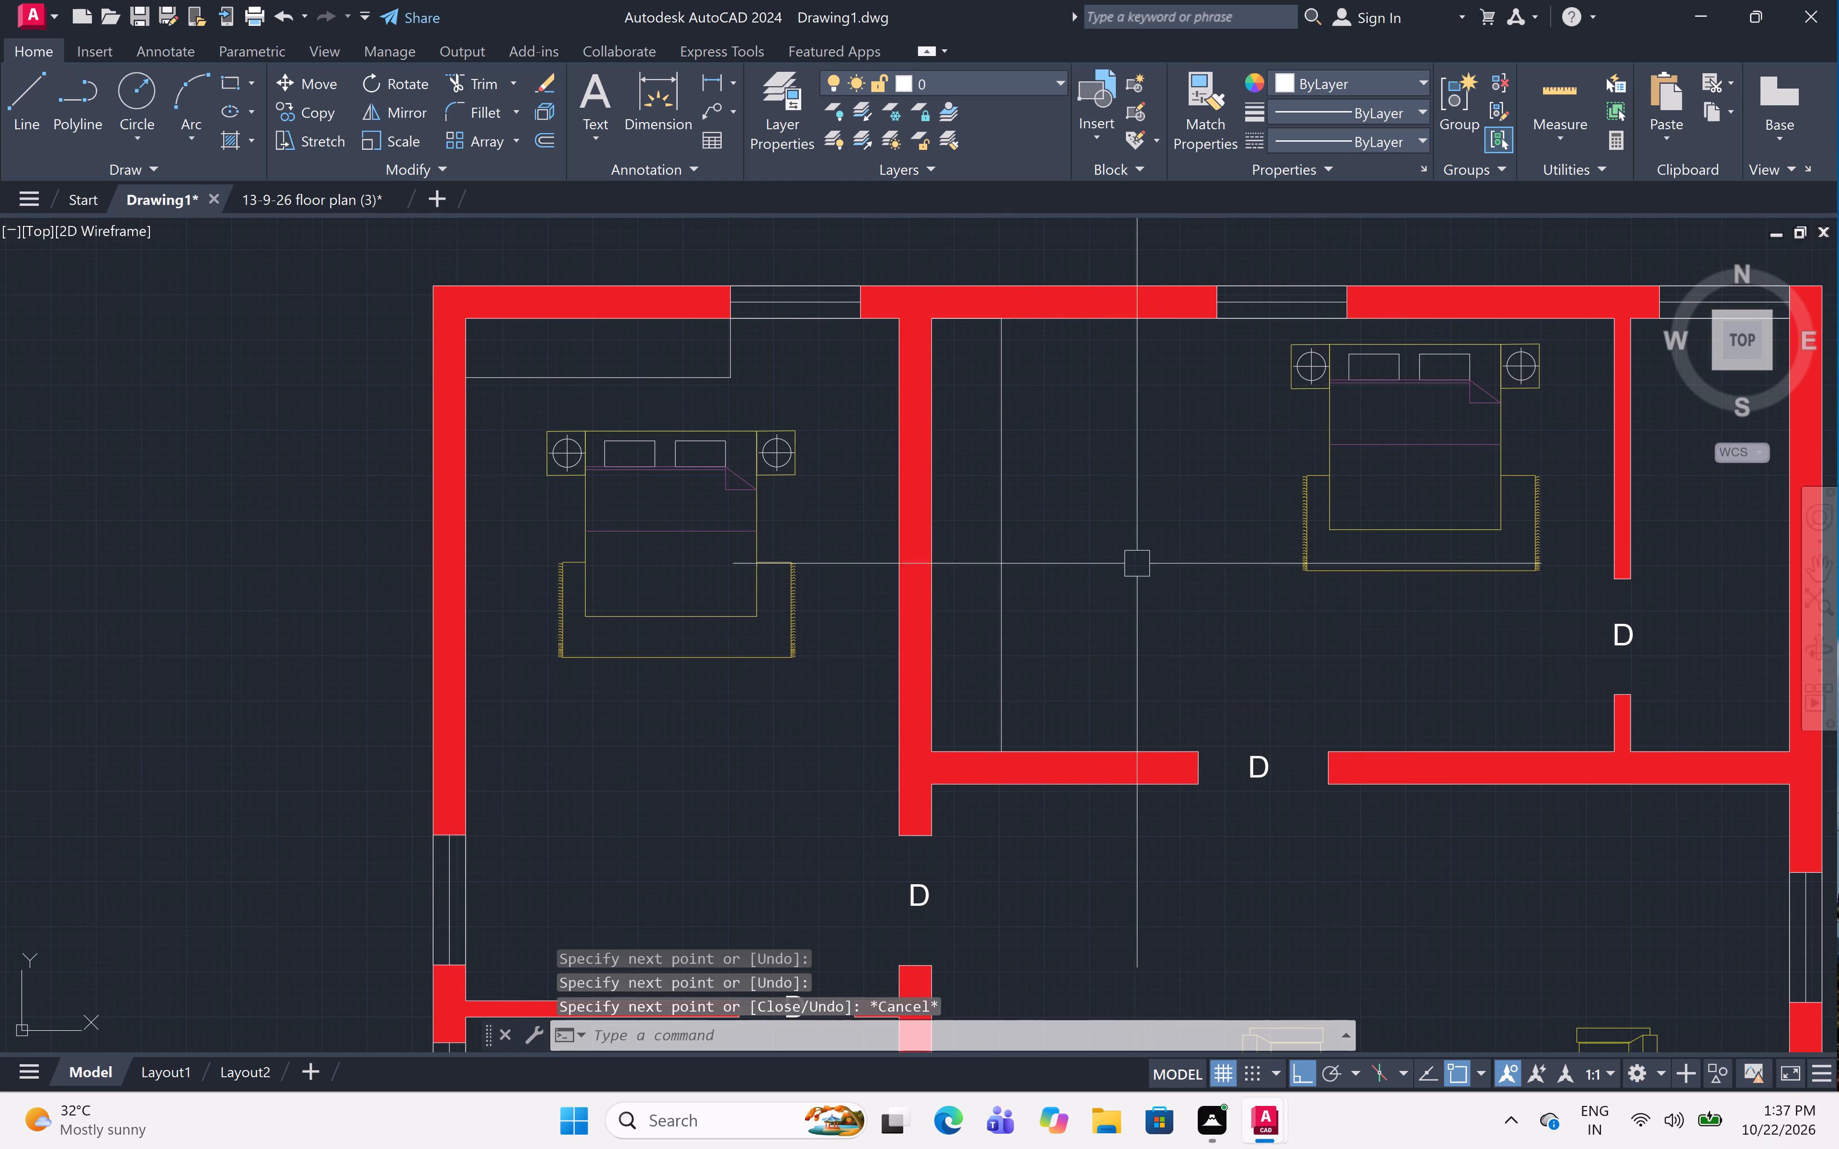
Outline a strip about 1'-10" deep and 10'-7" long beneath the right bedroom's bottom wall, from the door opening to the outer right wall.
scroll(1135, 560, down, 3)
middle_drag(1133, 556, 1086, 491)
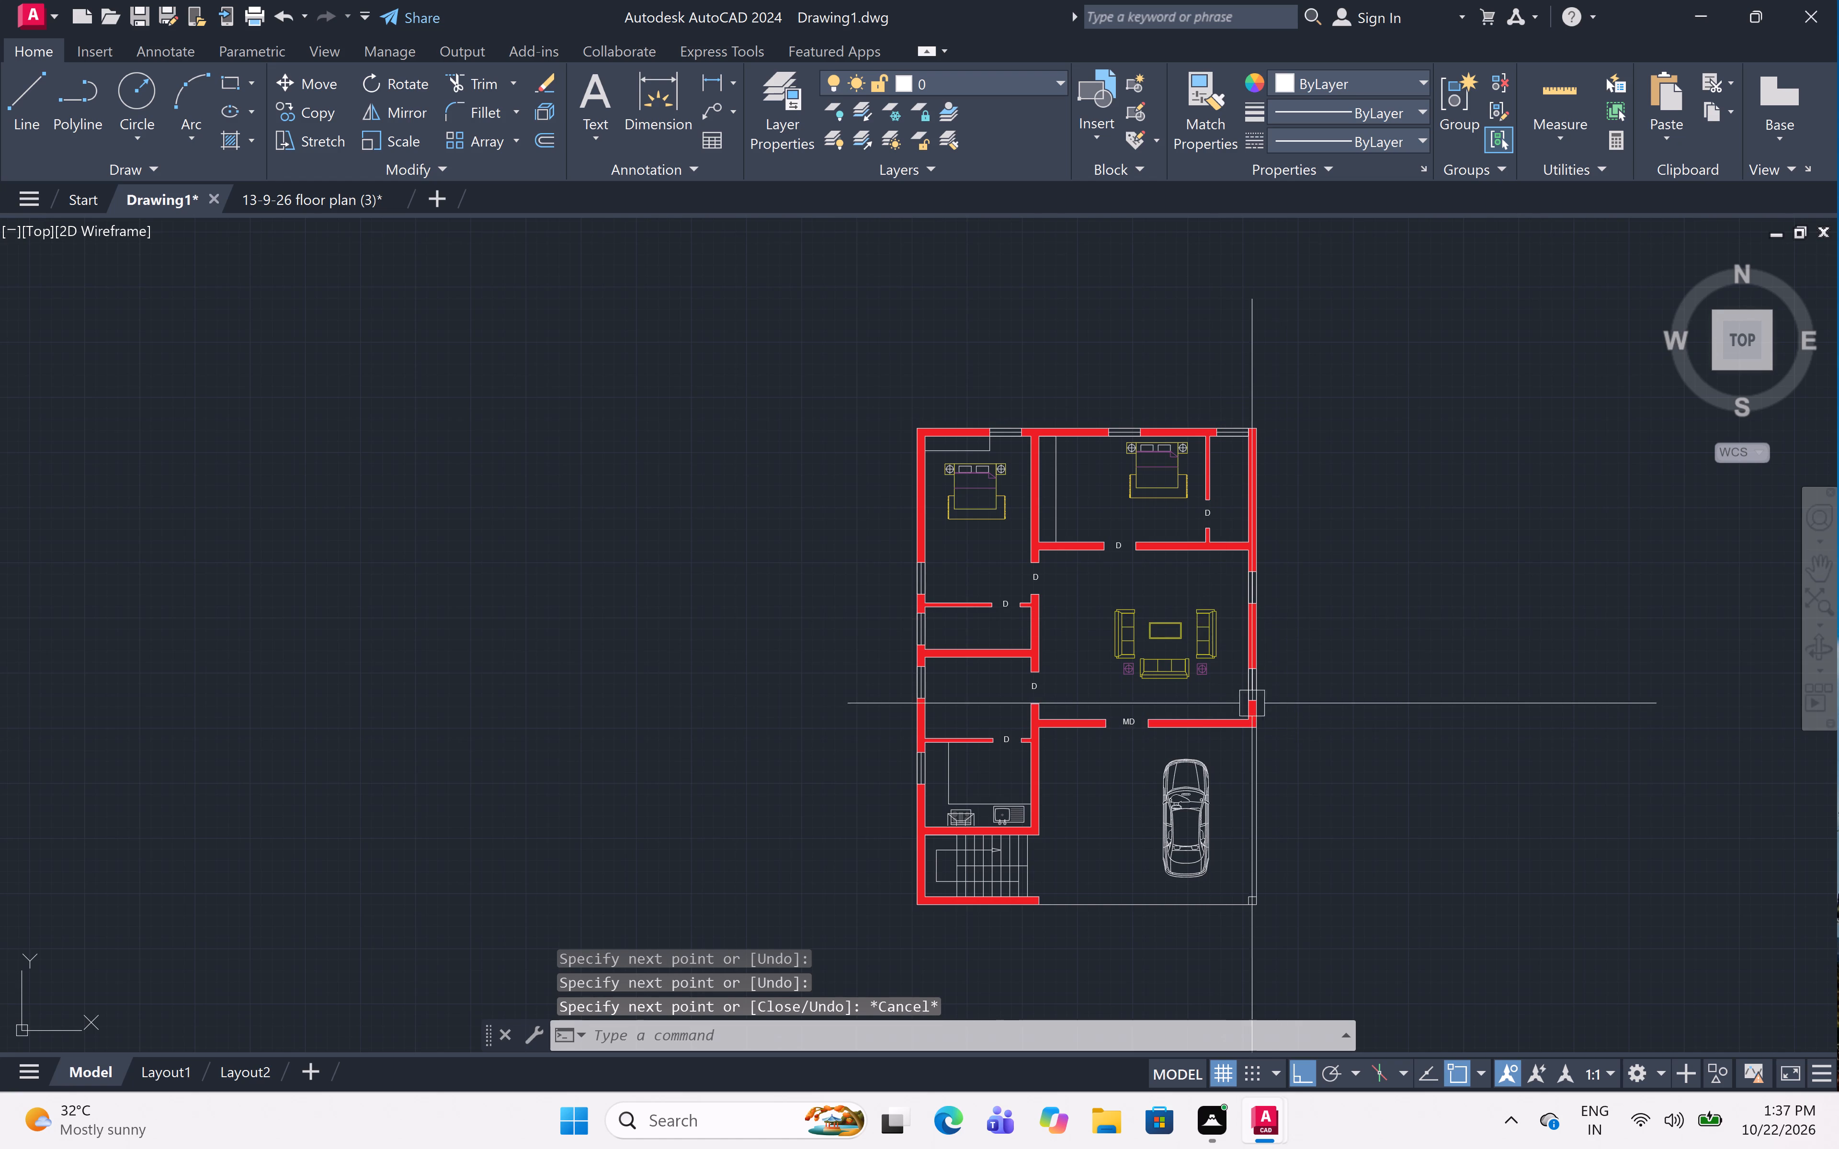
scroll(1206, 544, up, 3)
middle_drag(1169, 707, 1161, 635)
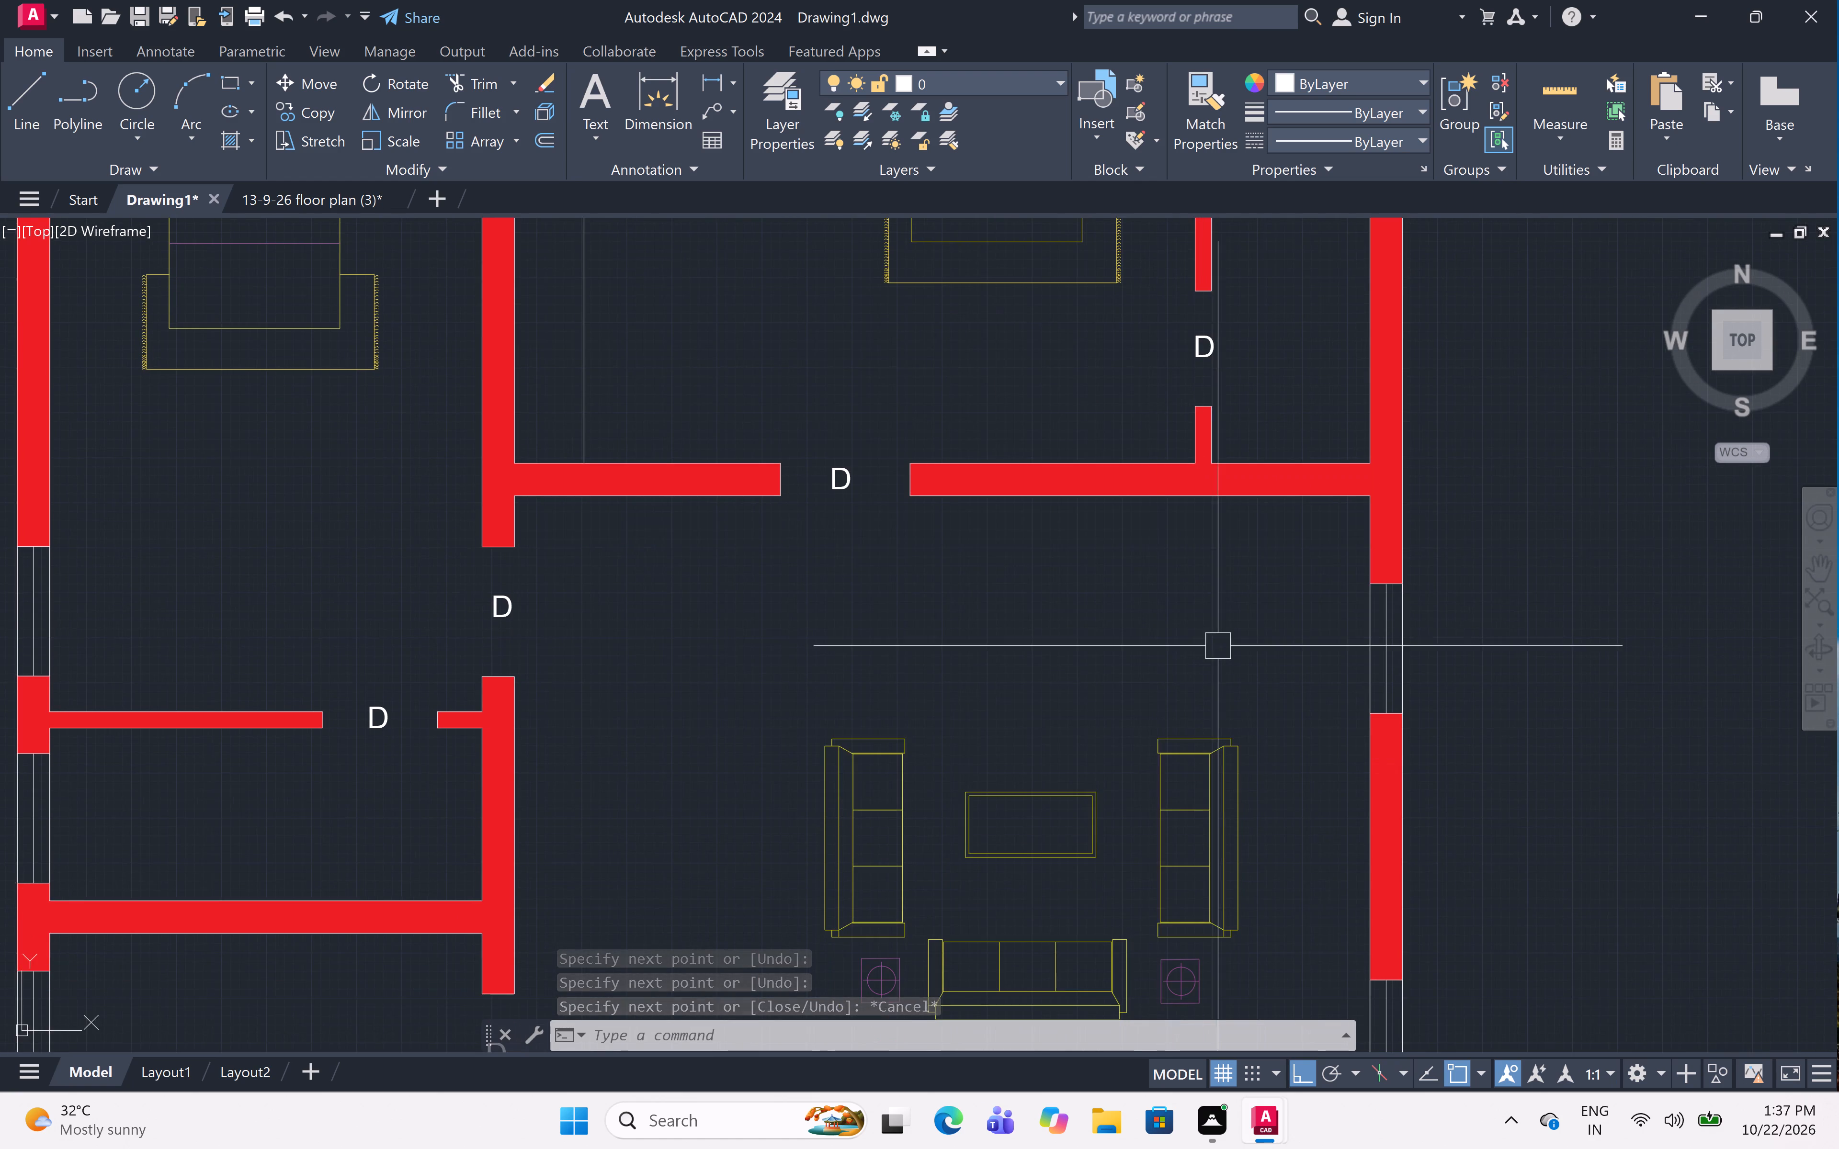
scroll(1218, 646, up, 2)
scroll(1077, 578, down, 1)
middle_drag(1077, 577, 1096, 679)
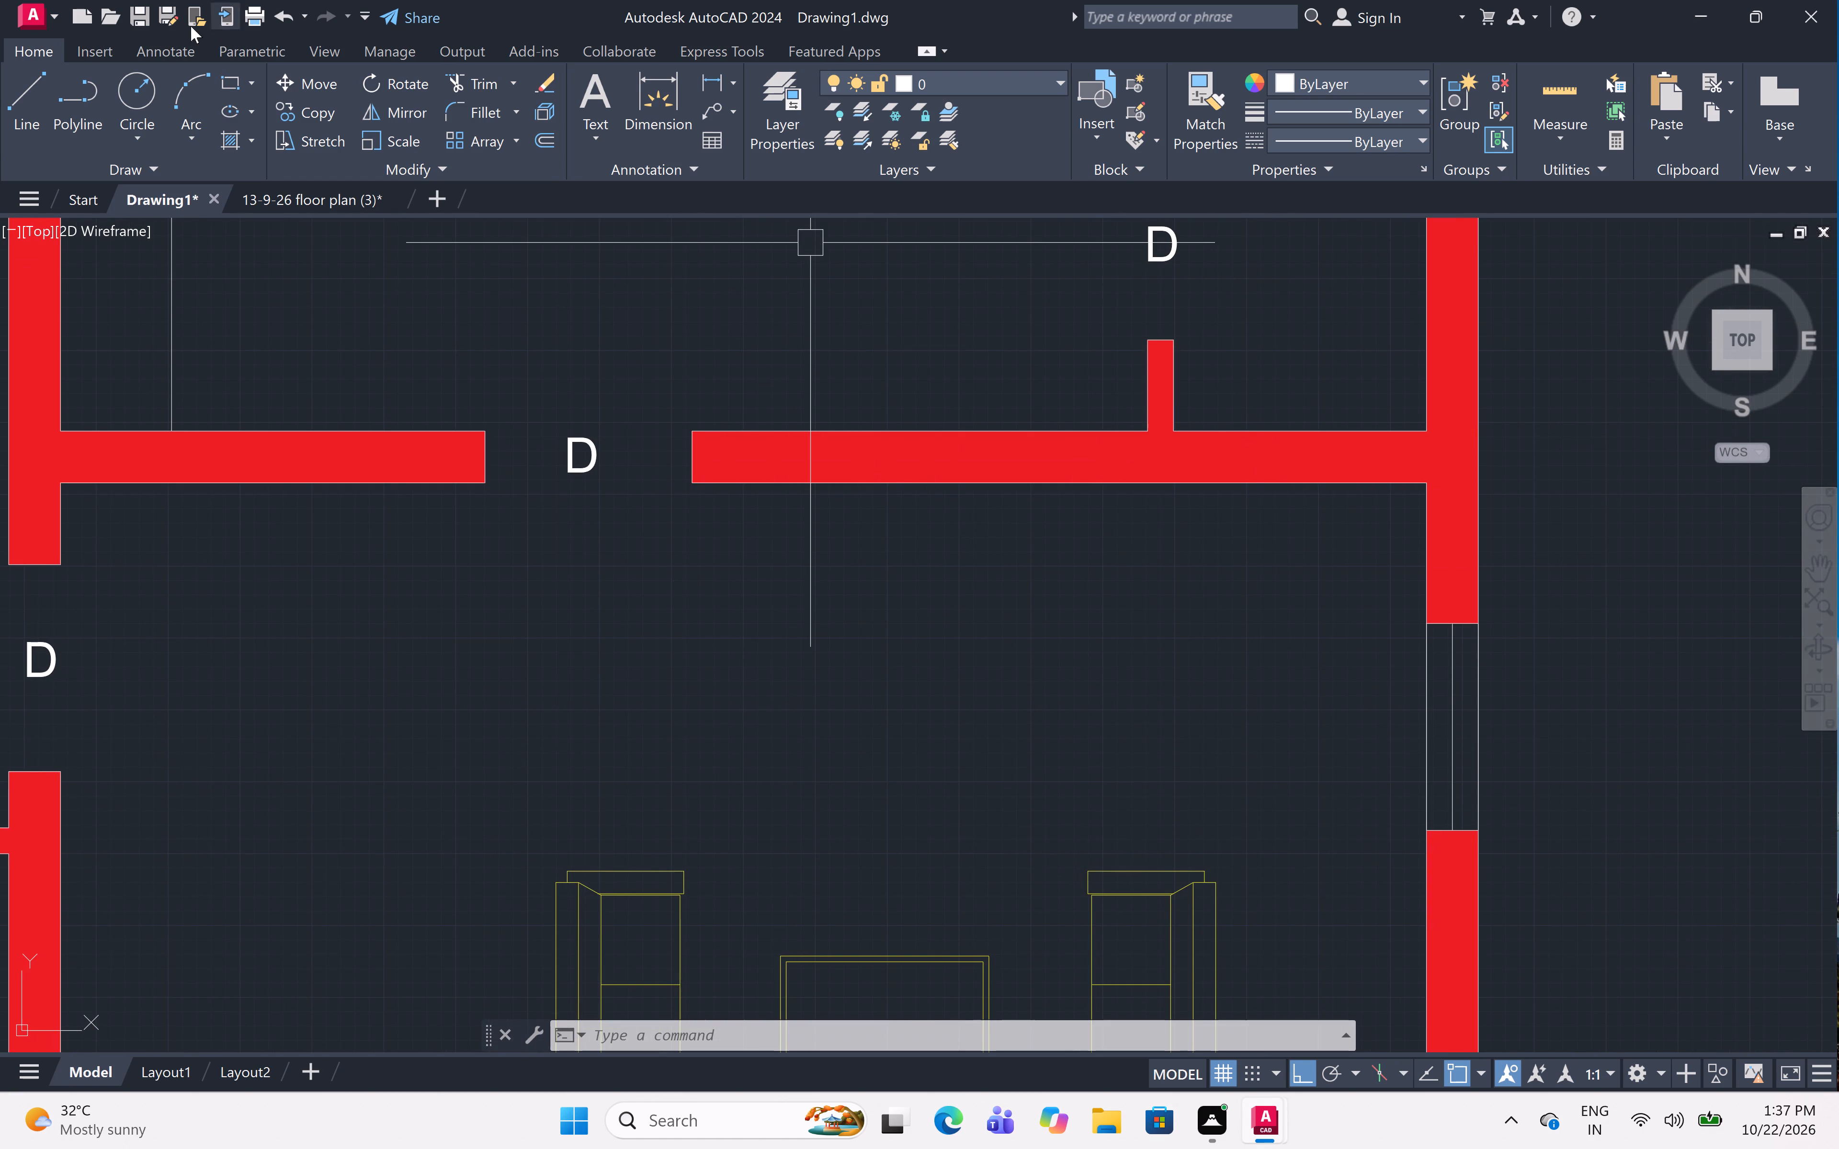
click(35, 84)
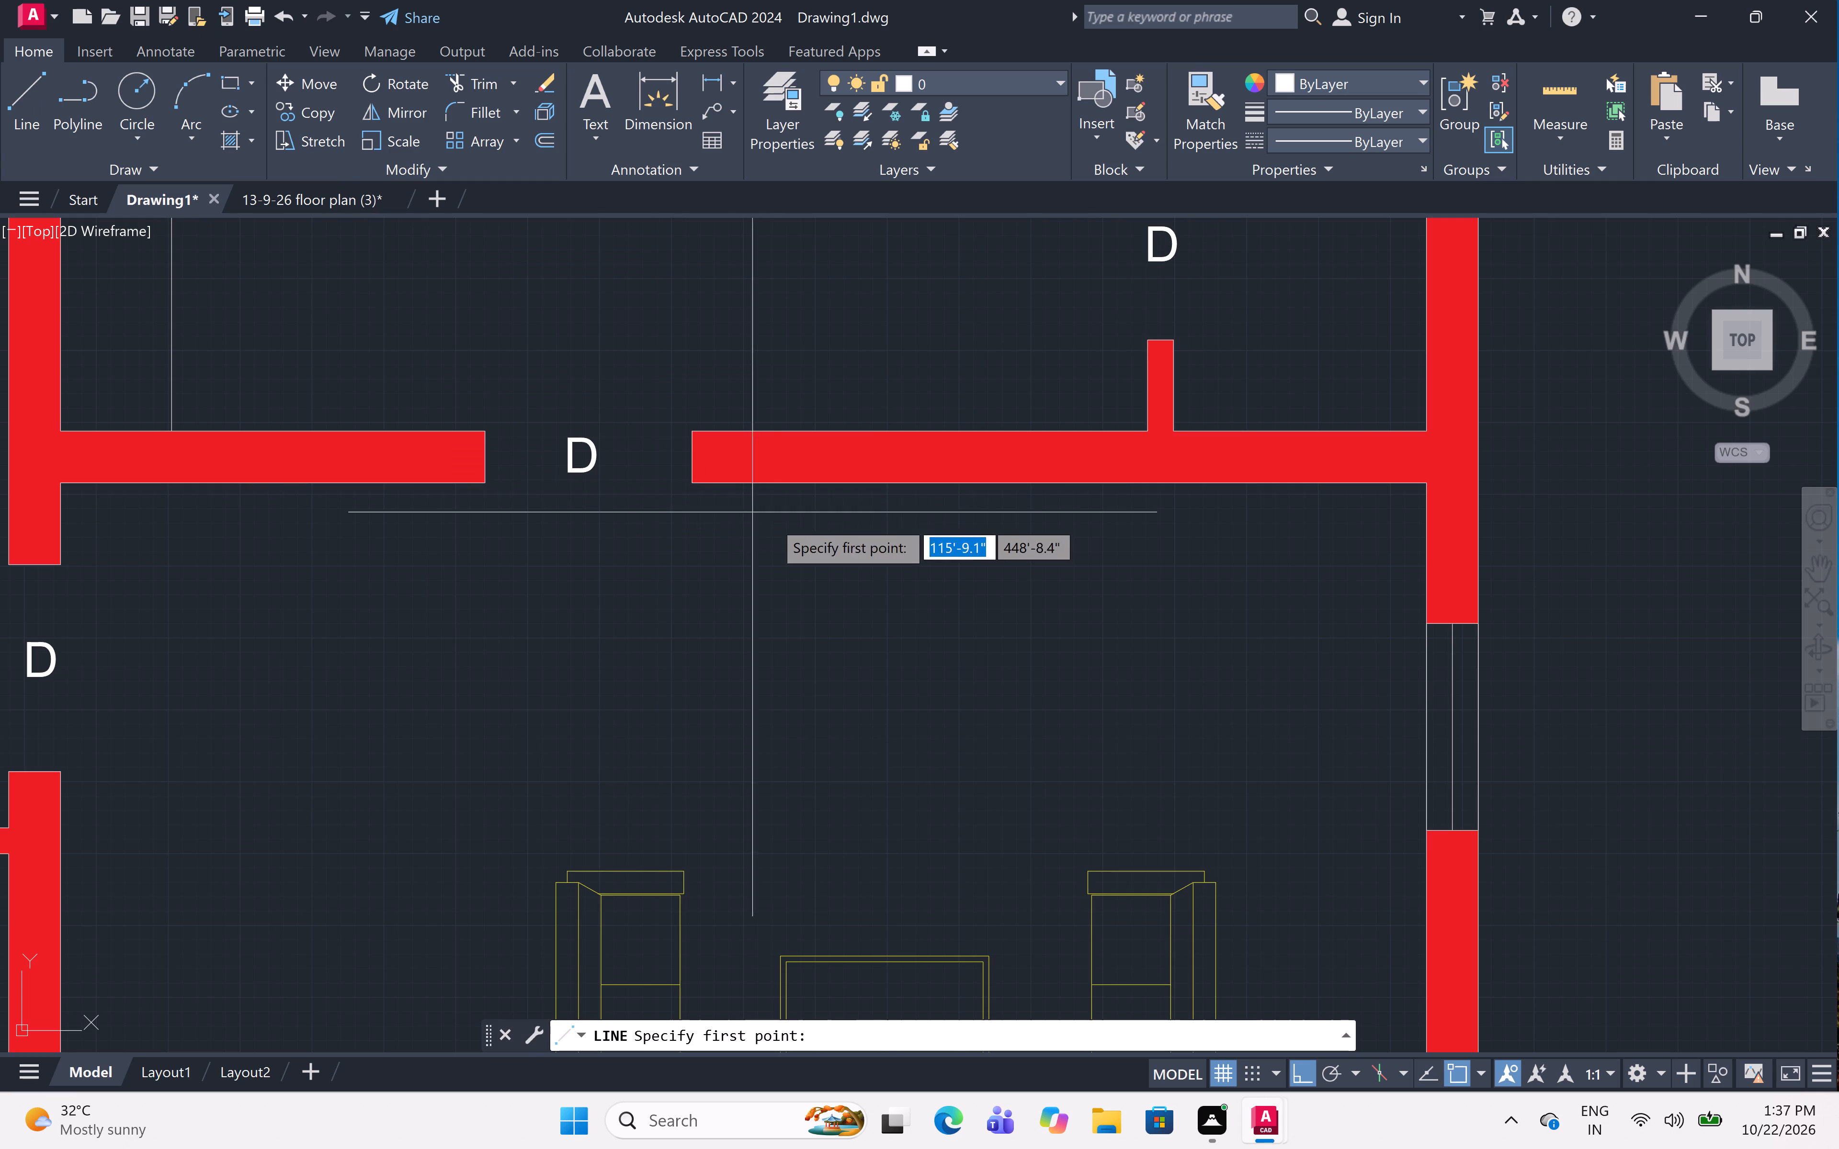
click(693, 488)
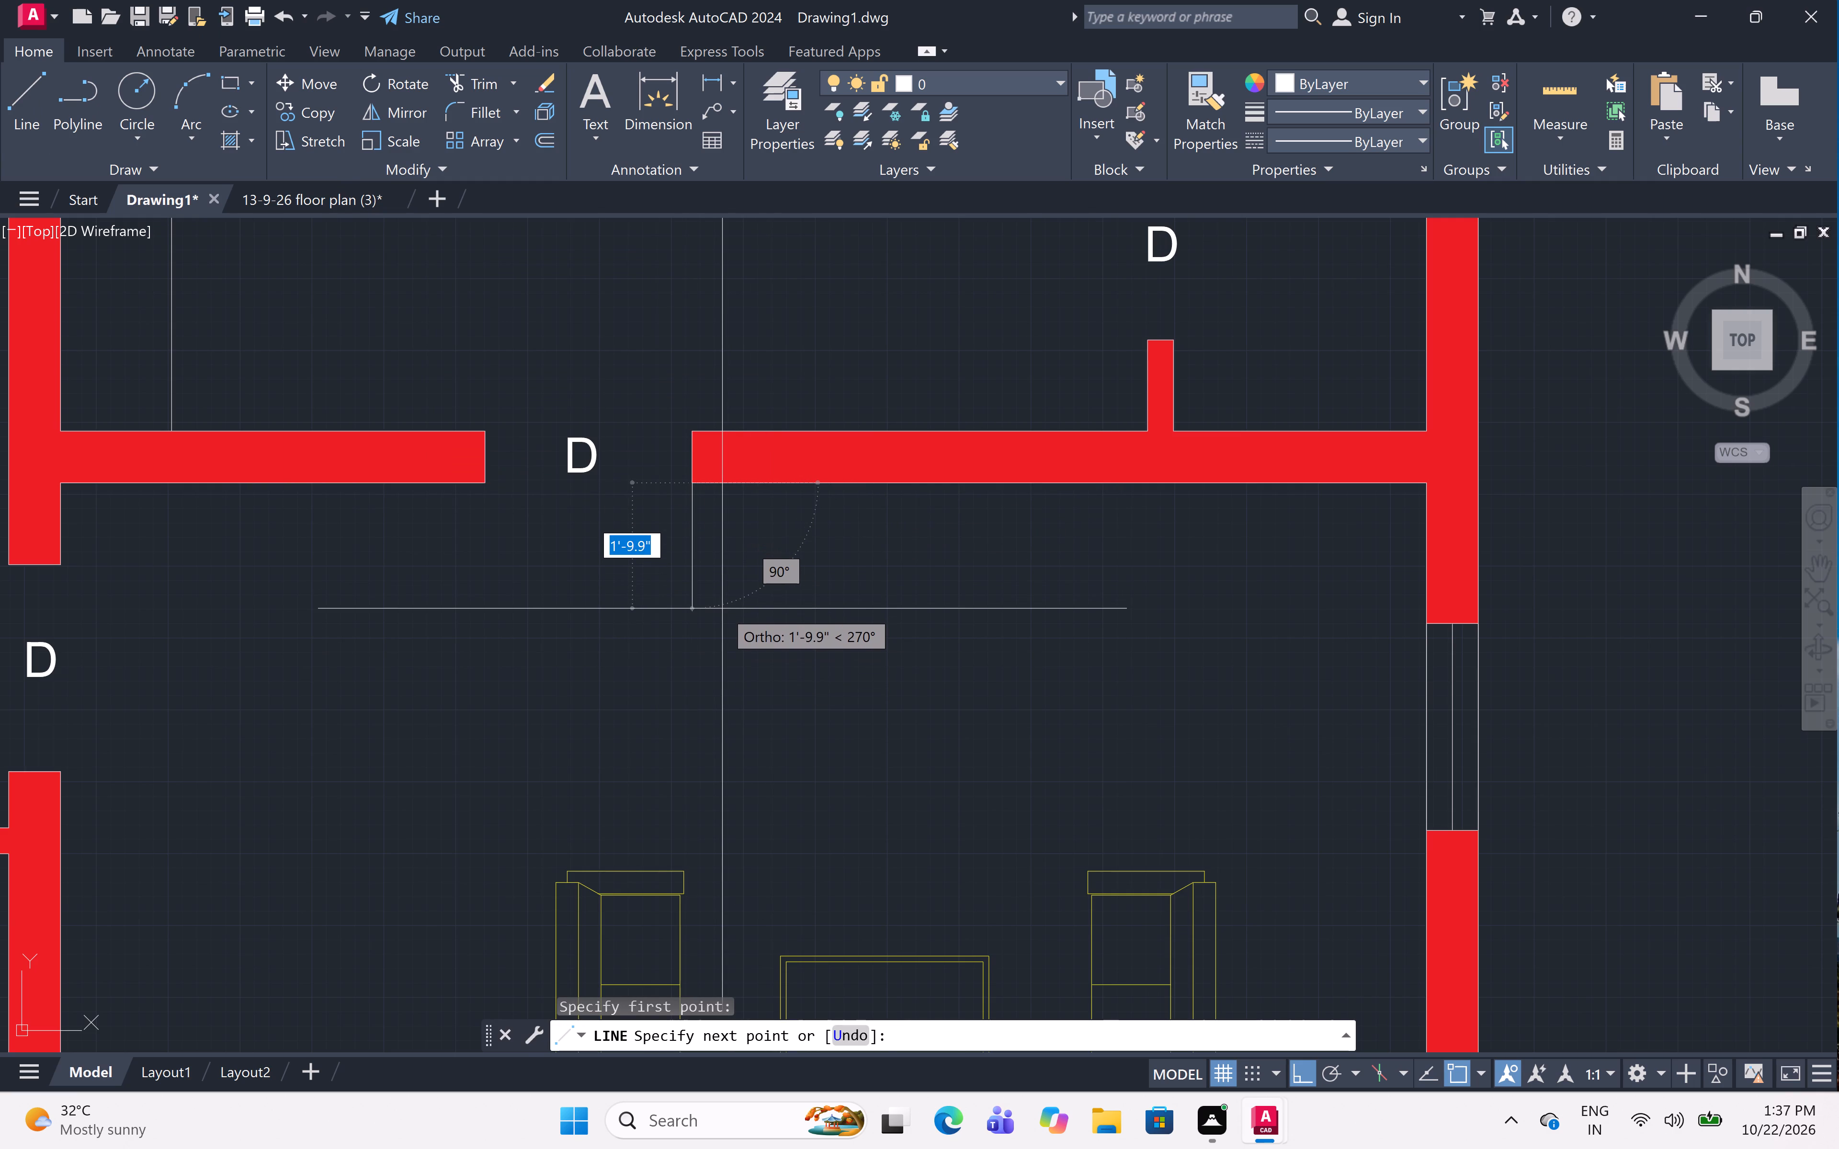
click(722, 608)
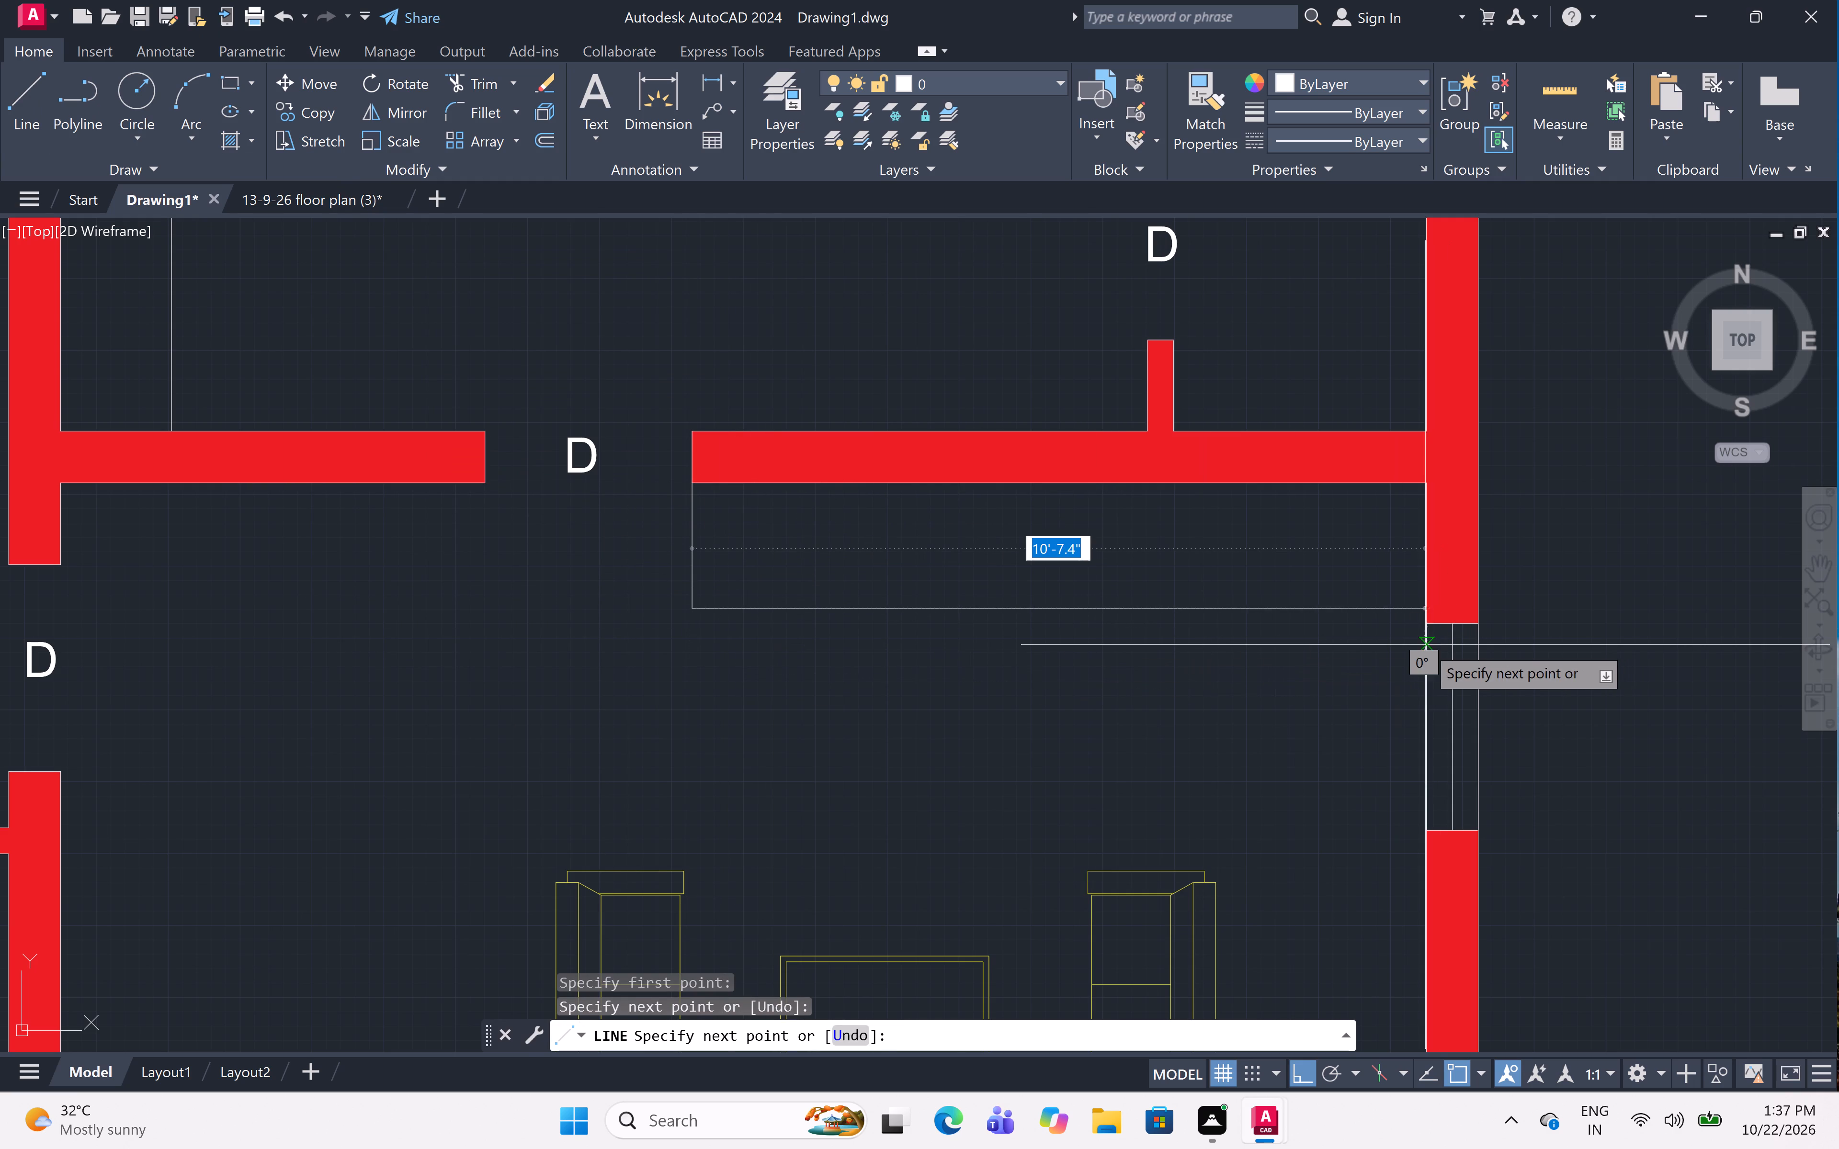
click(1423, 605)
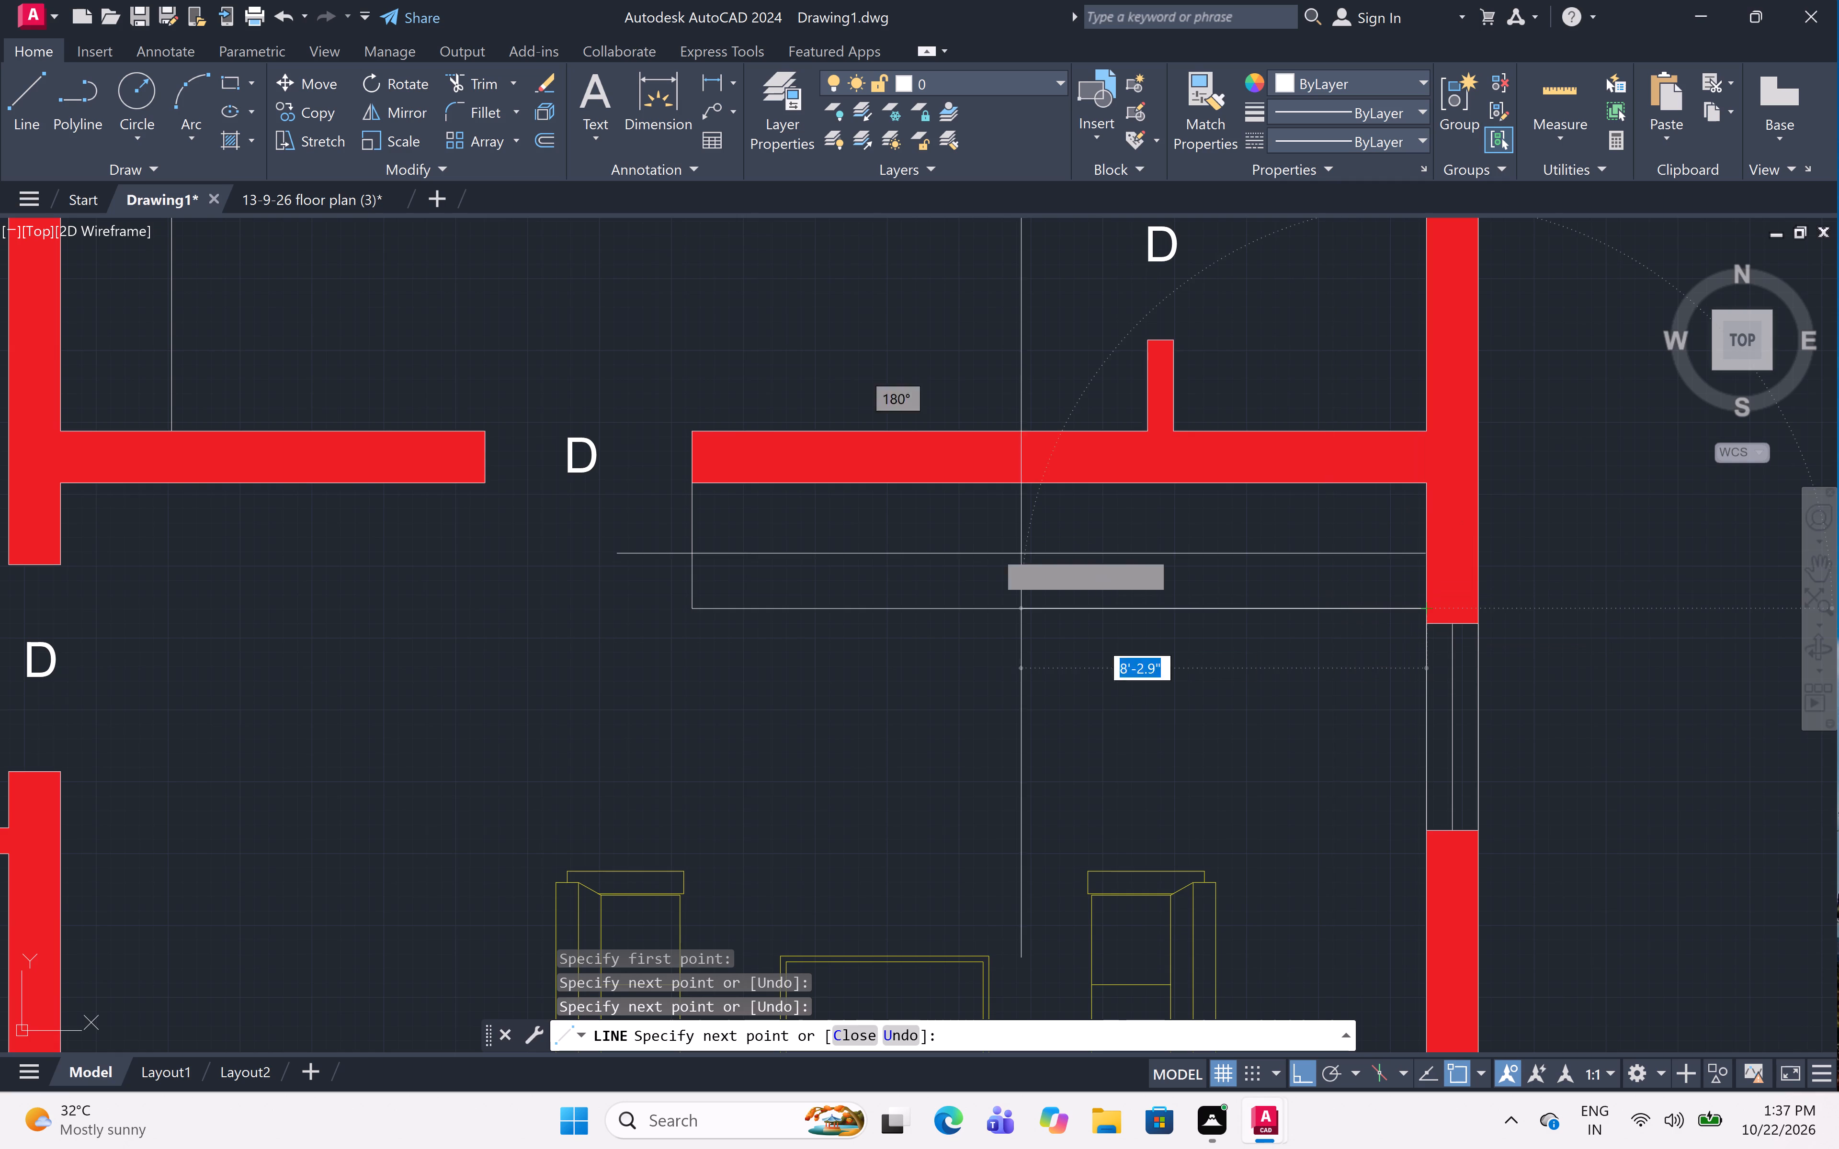
right_click(512, 534)
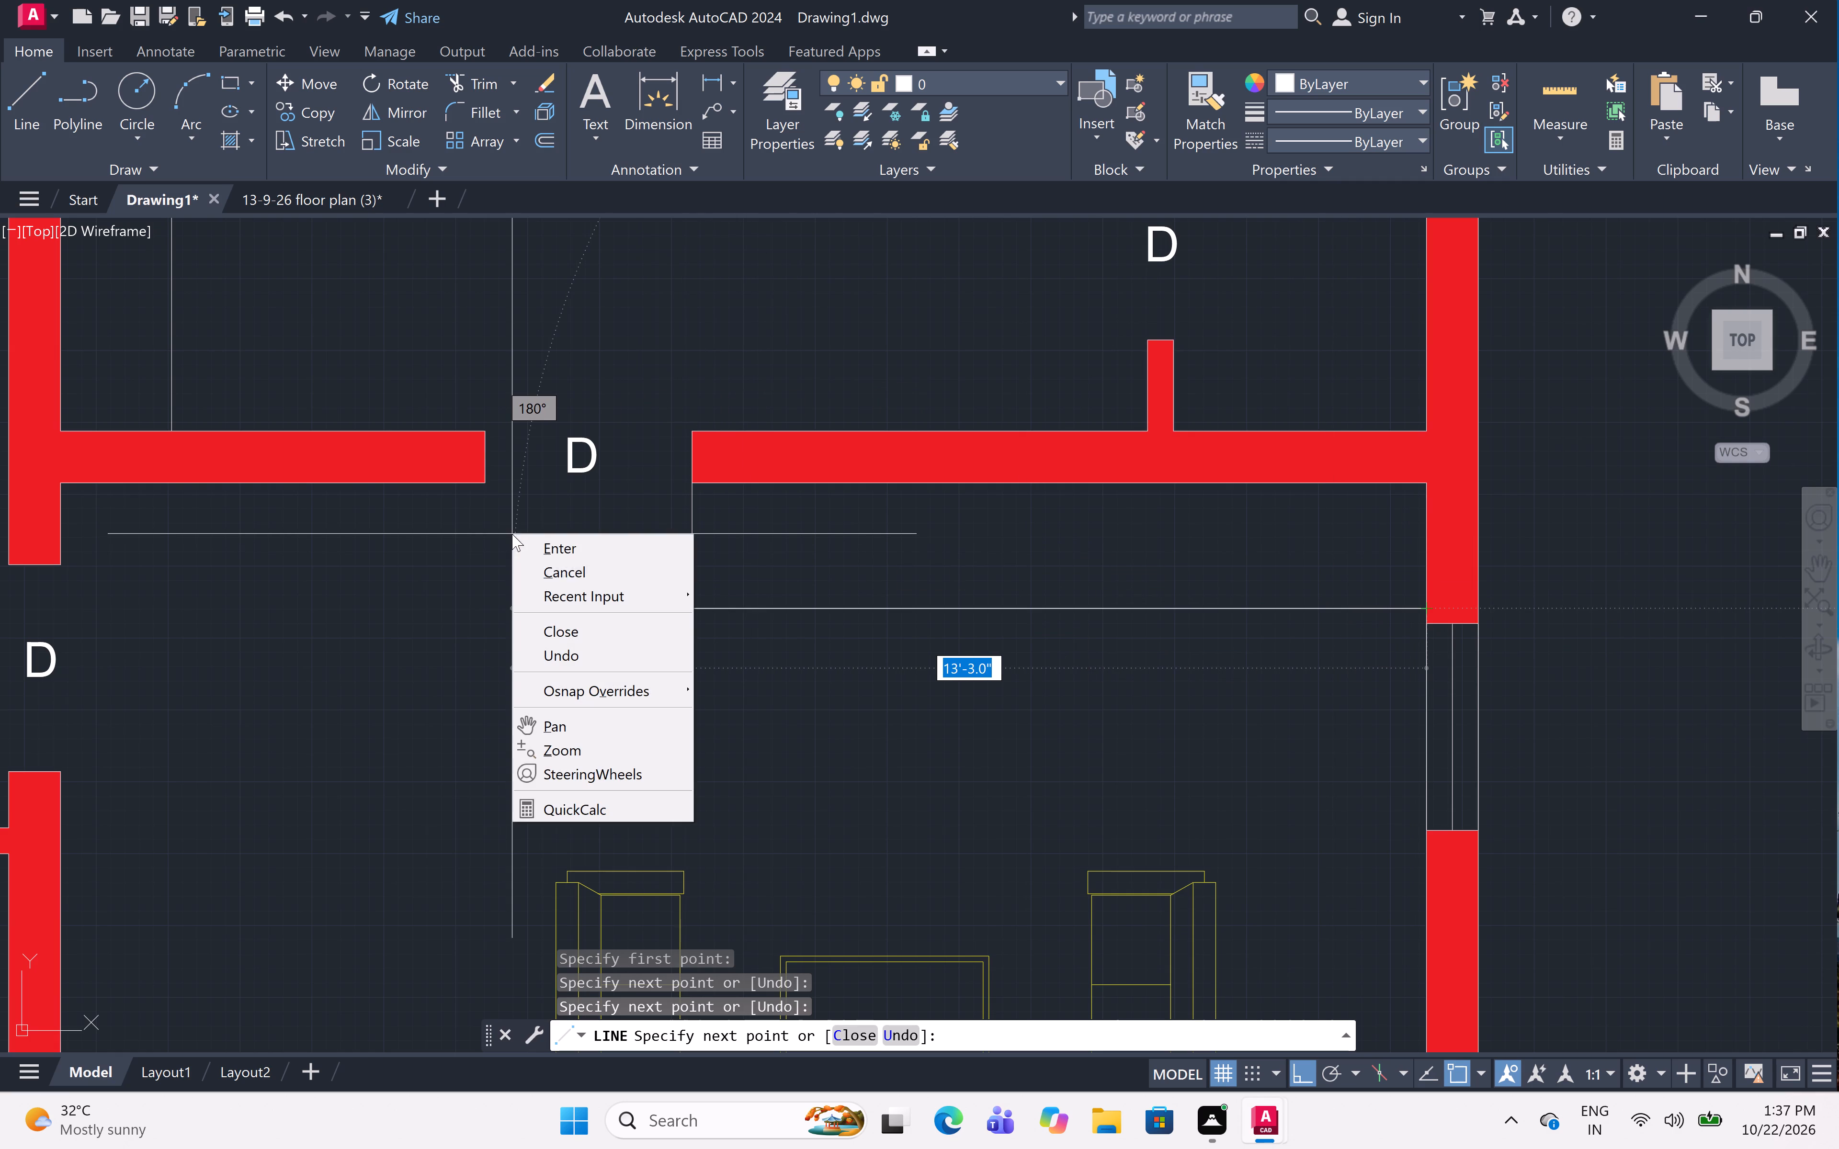
click(599, 567)
Start a hatch and configure it as type Pattern with ByLayer hatch colour and background colour index 140.
scroll(686, 562, down, 4)
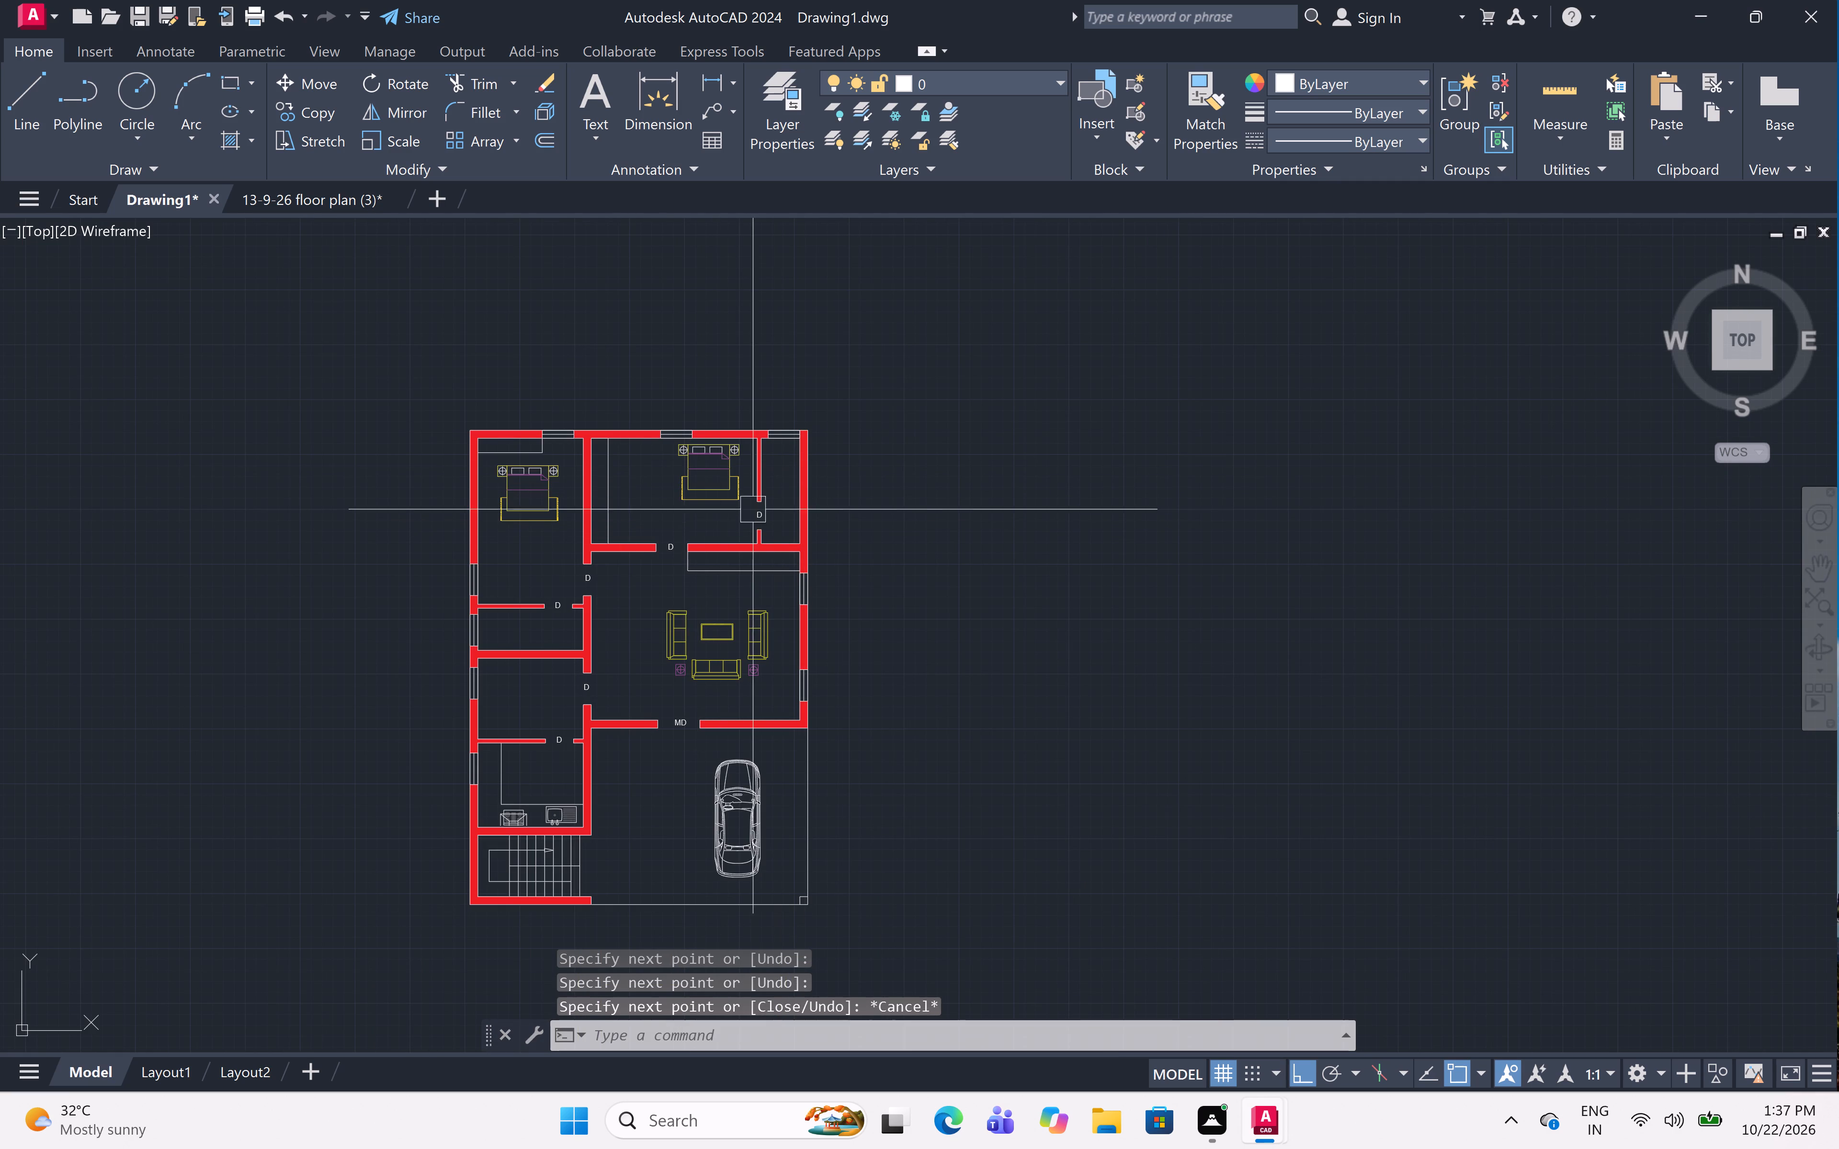
middle_drag(764, 489, 910, 524)
scroll(908, 518, down, 1)
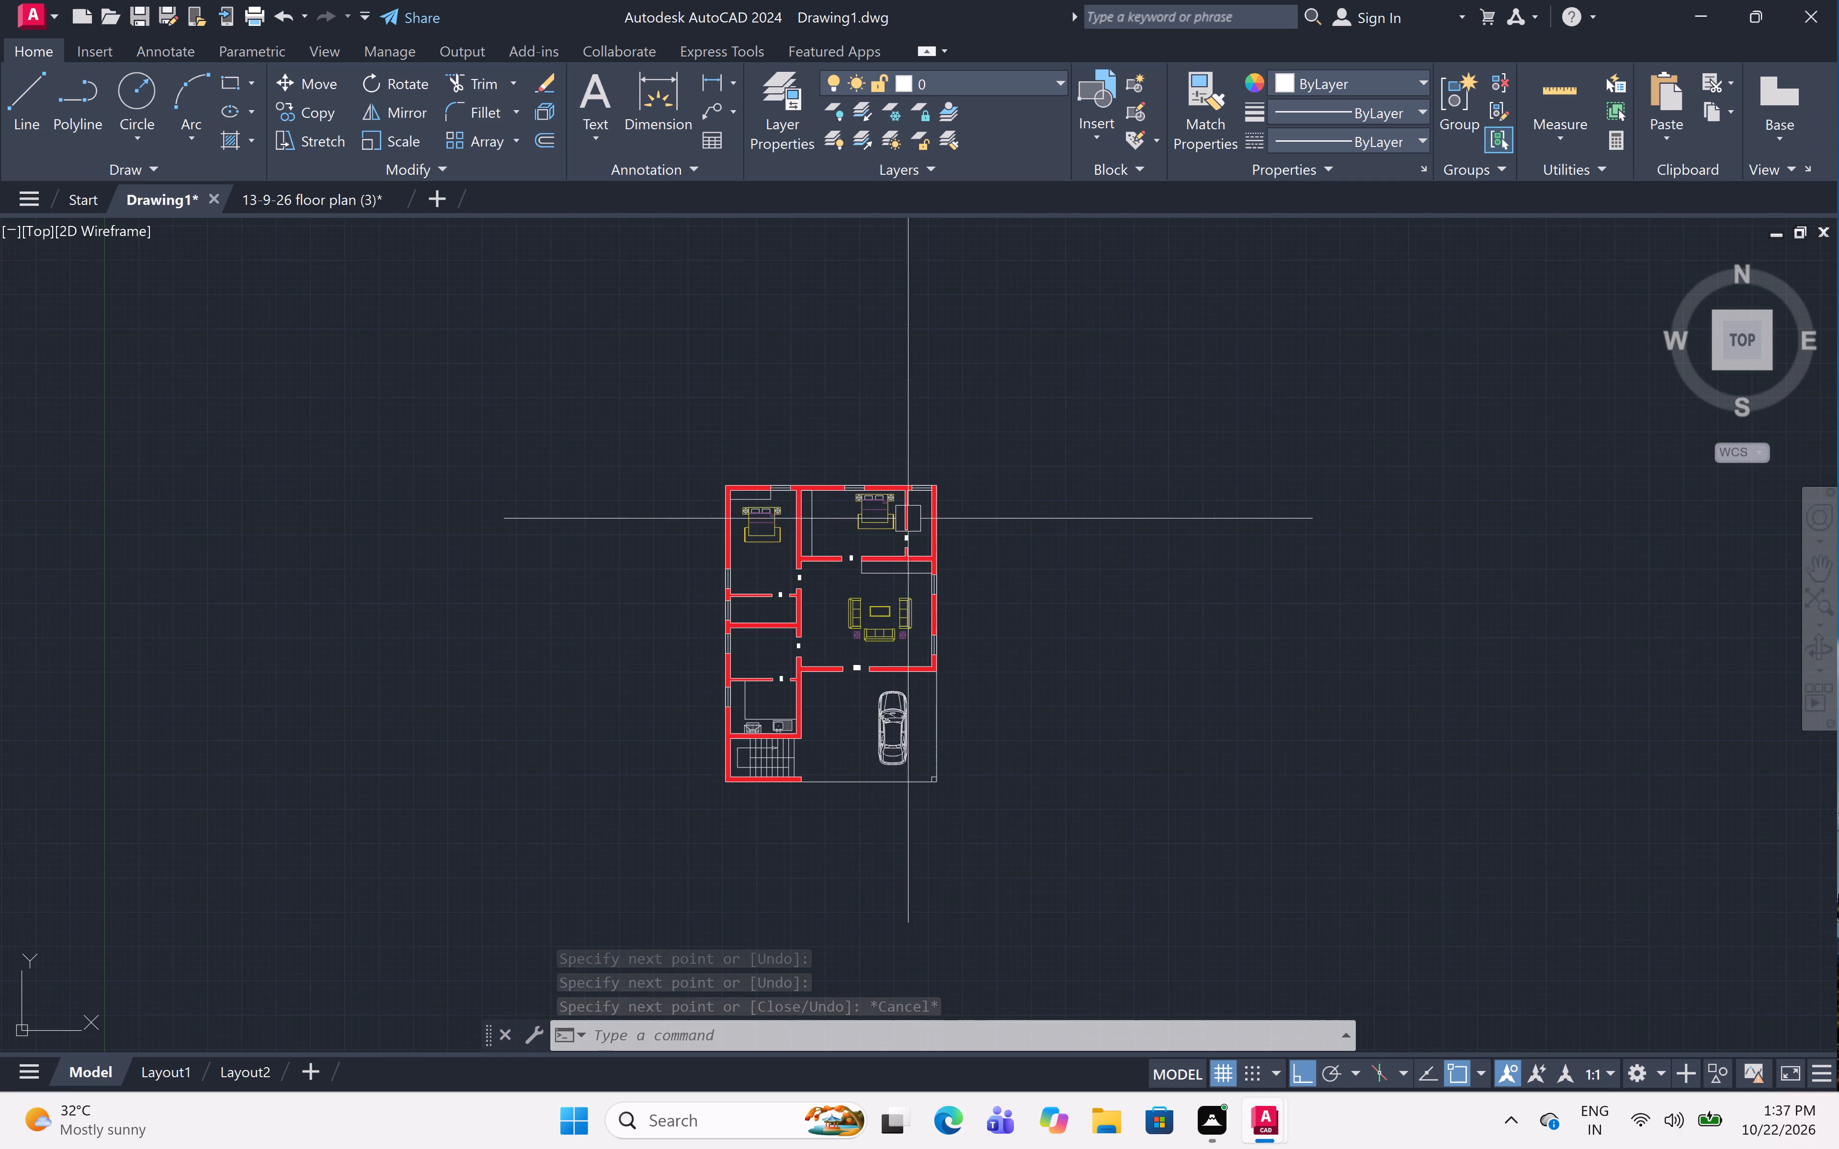
scroll(764, 508, up, 3)
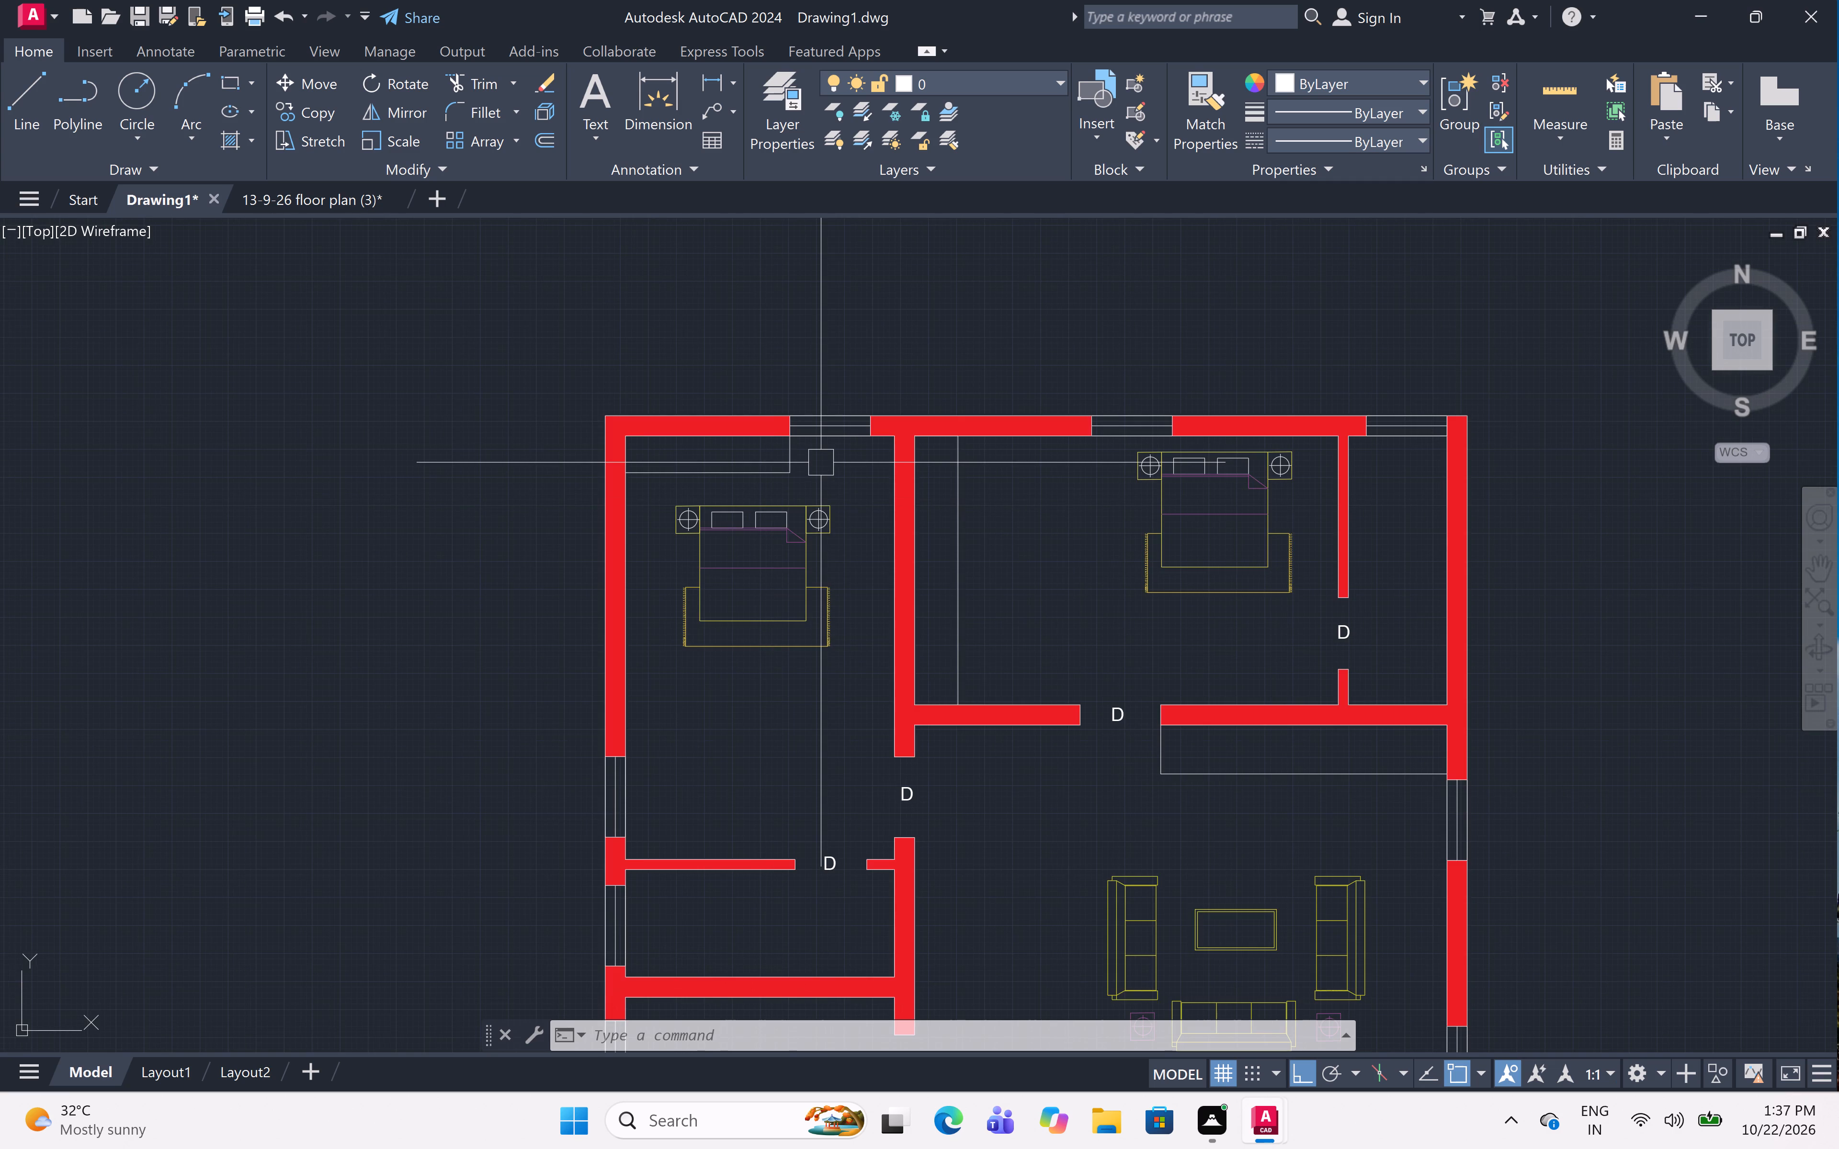
text(H)
key(space)
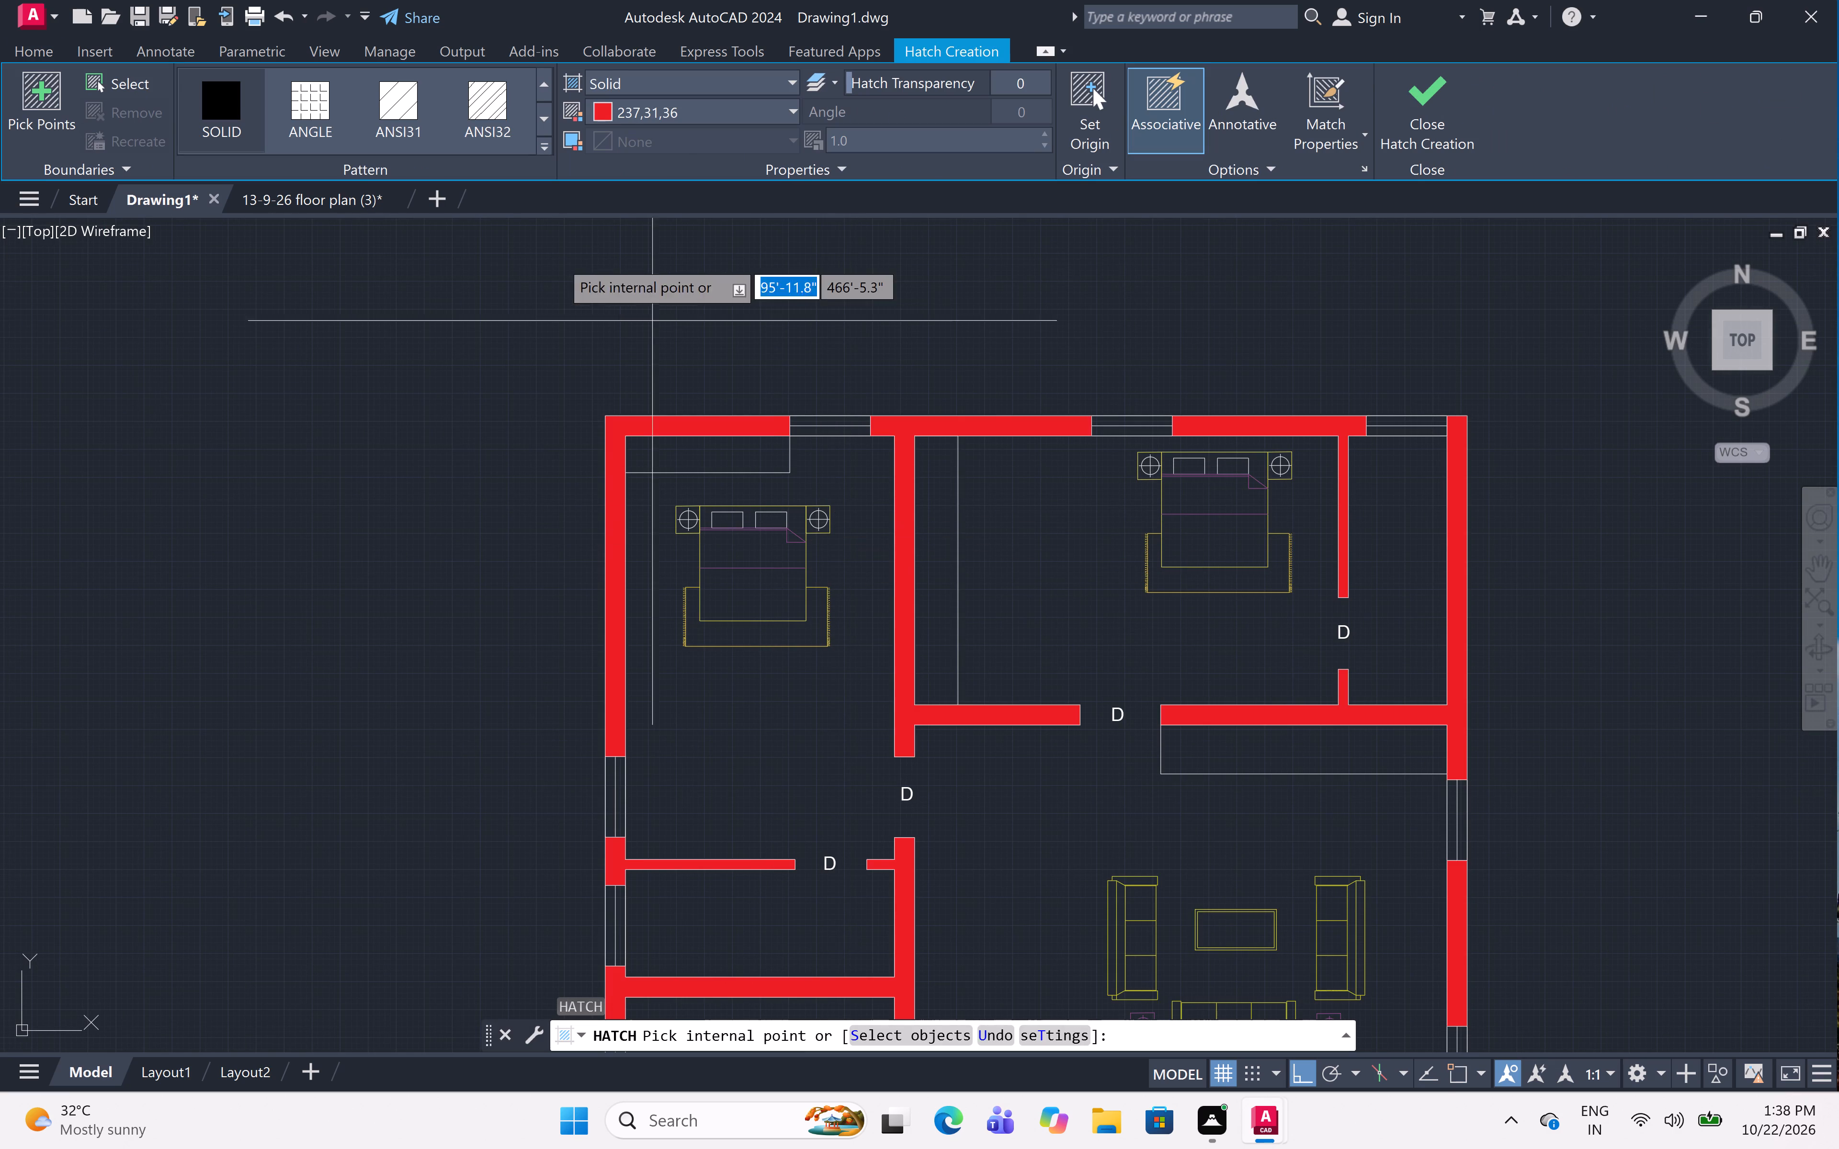
click(752, 75)
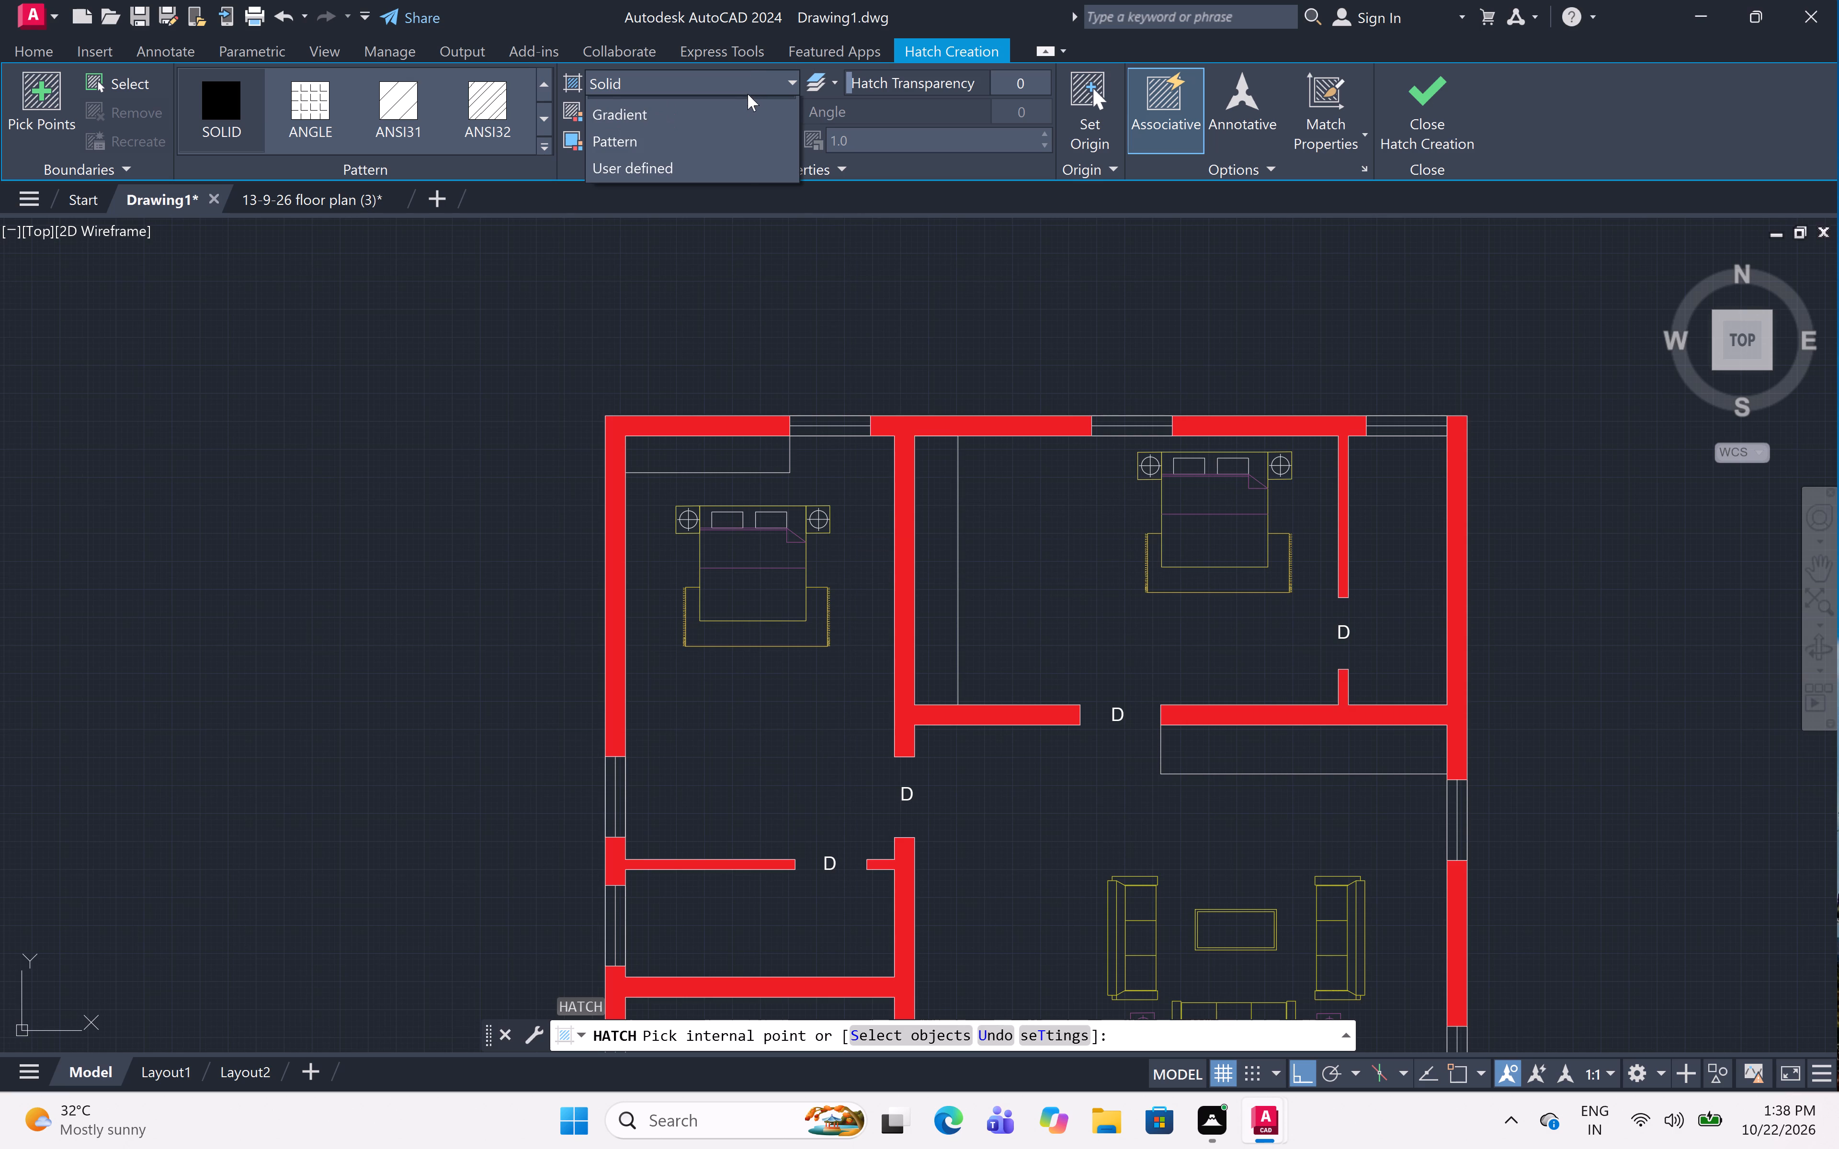
click(727, 158)
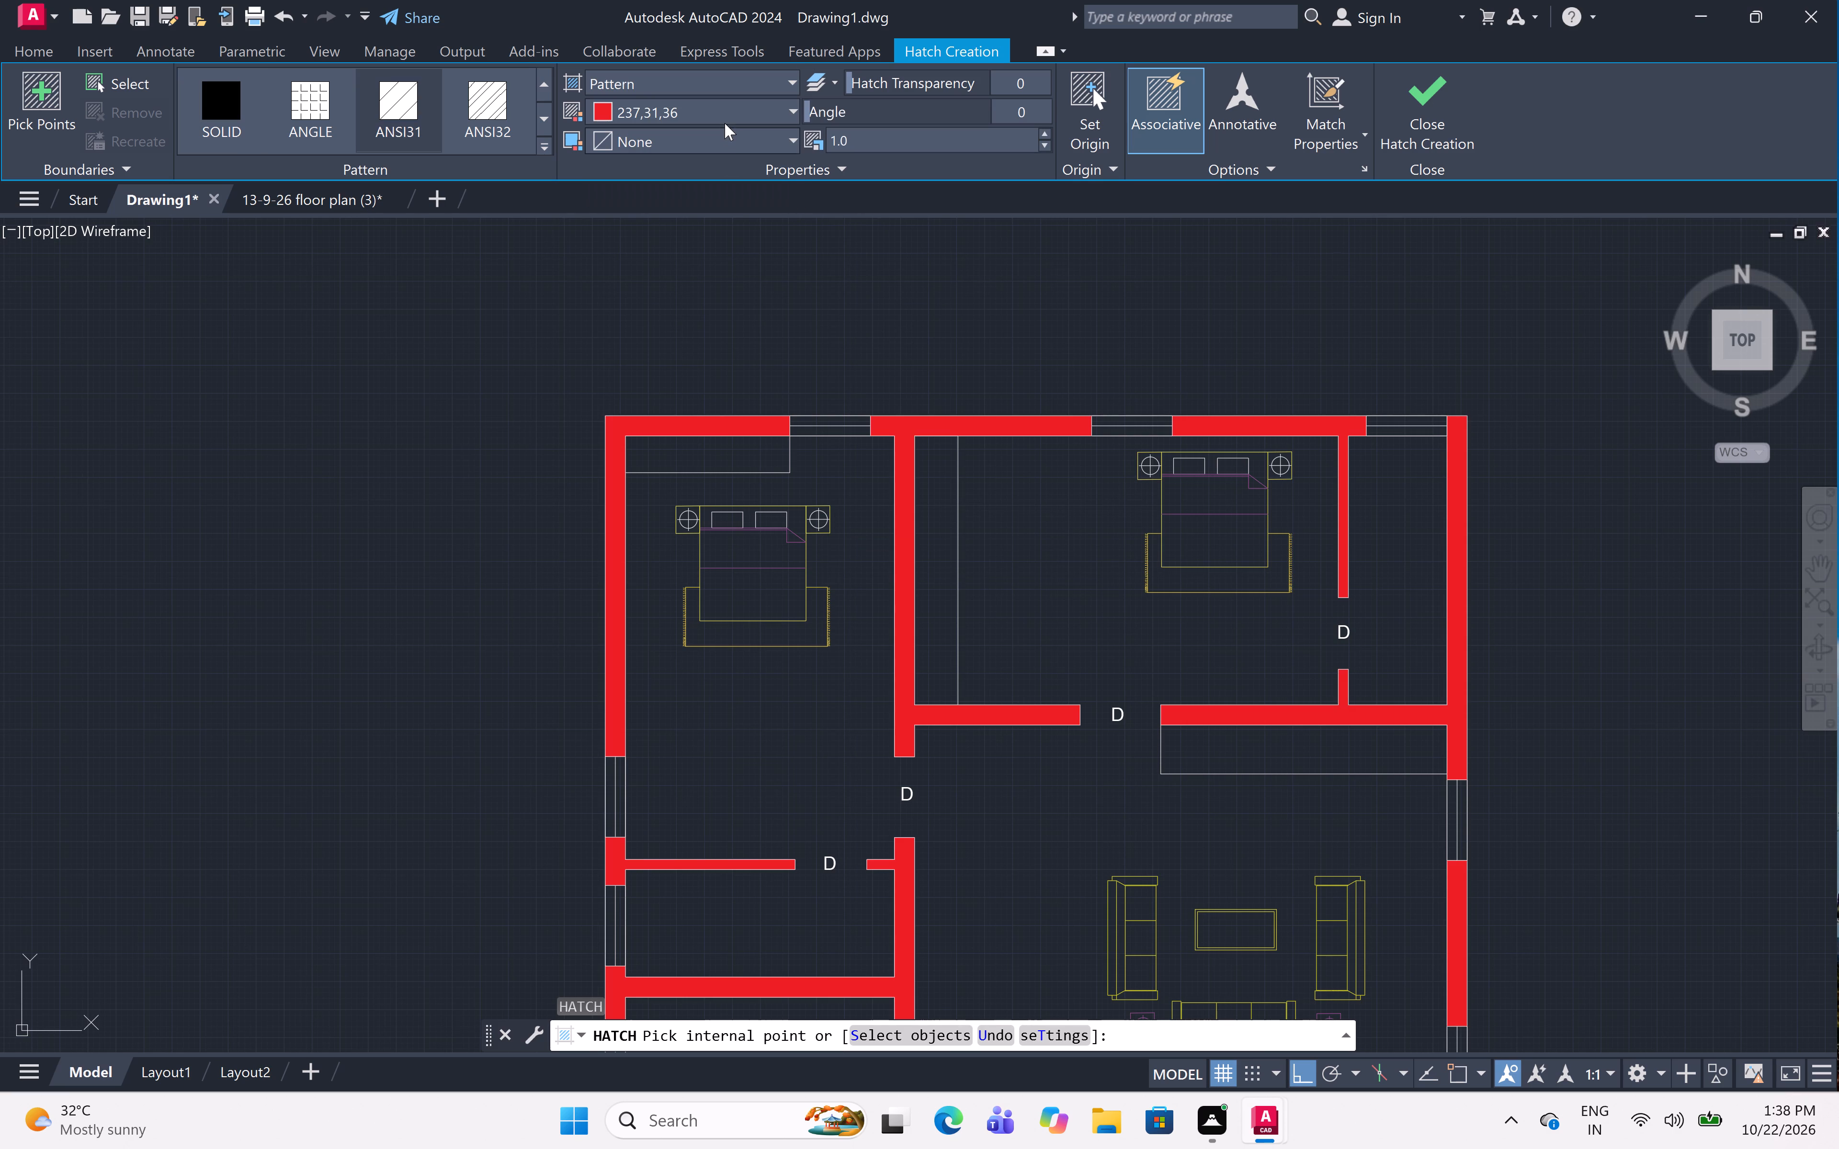
click(725, 123)
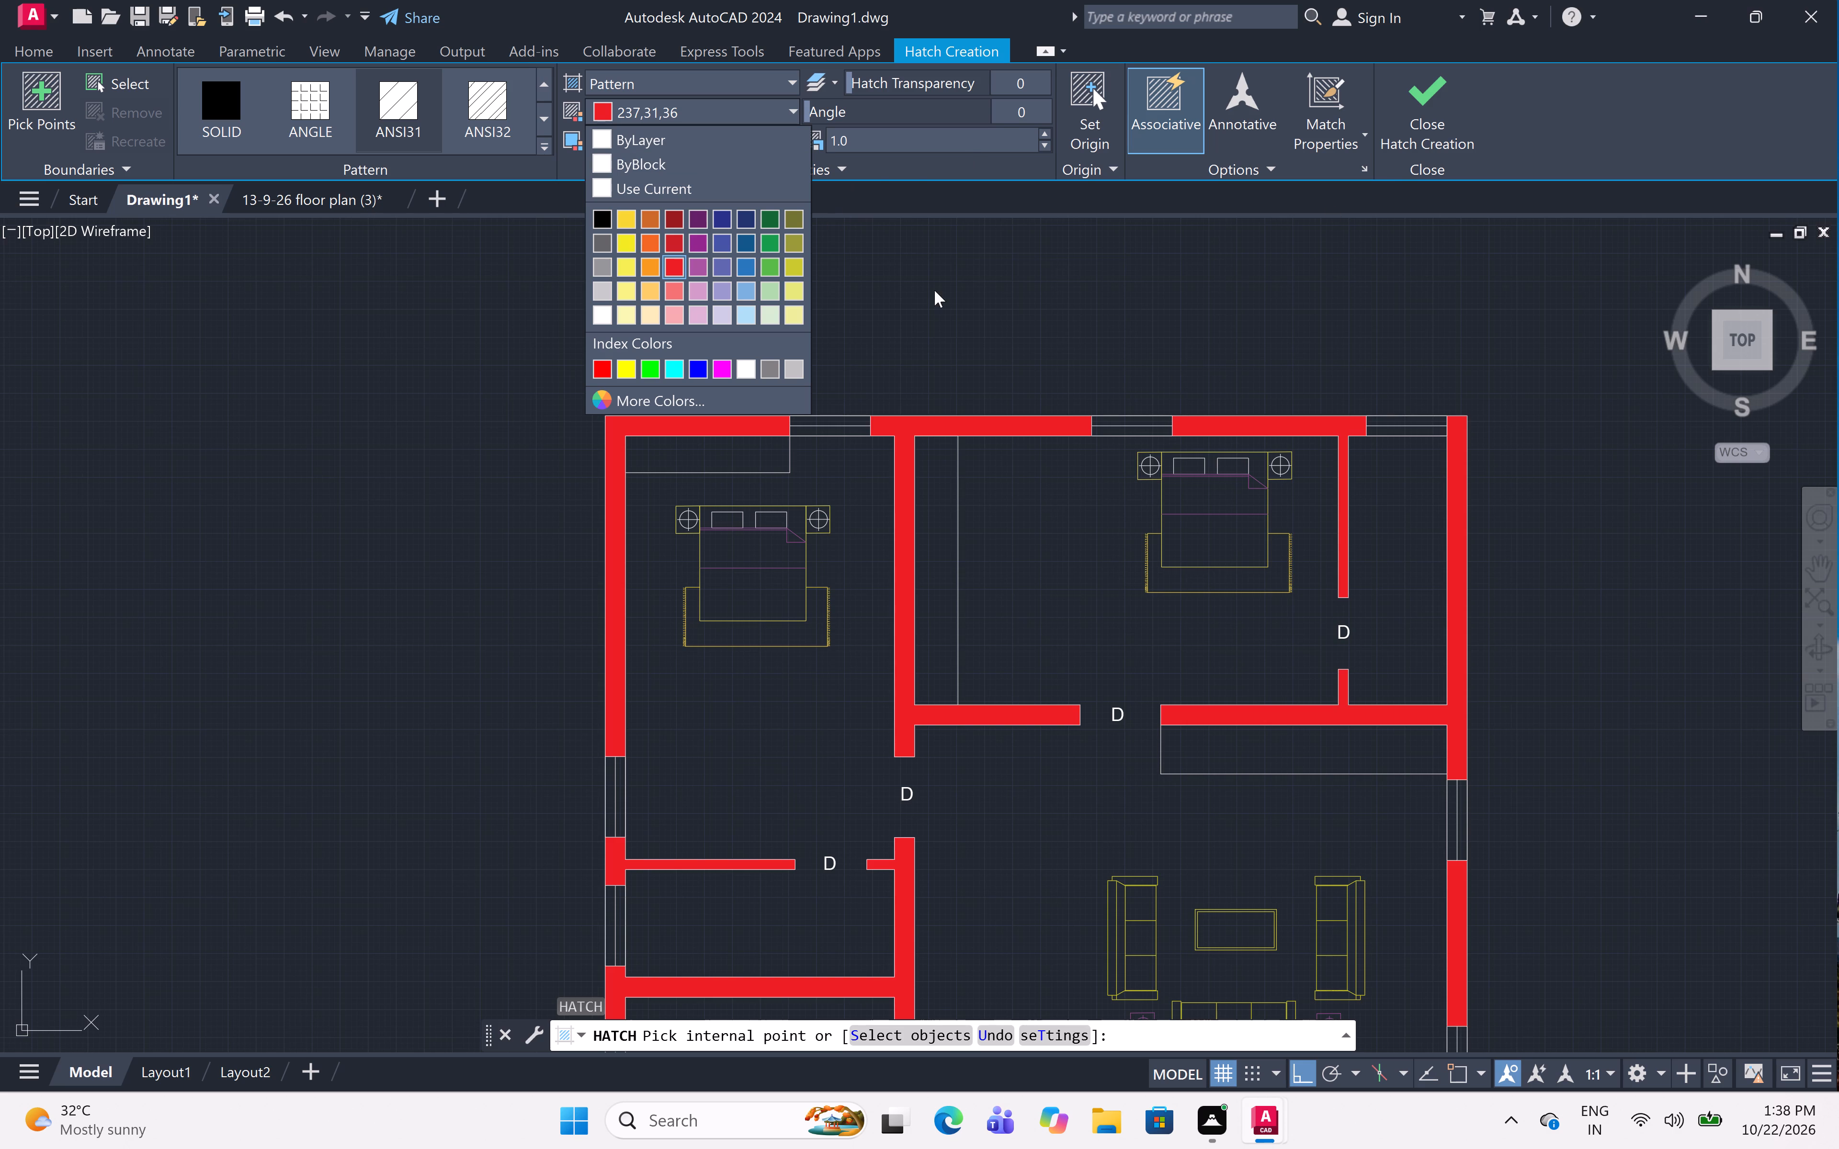
click(706, 135)
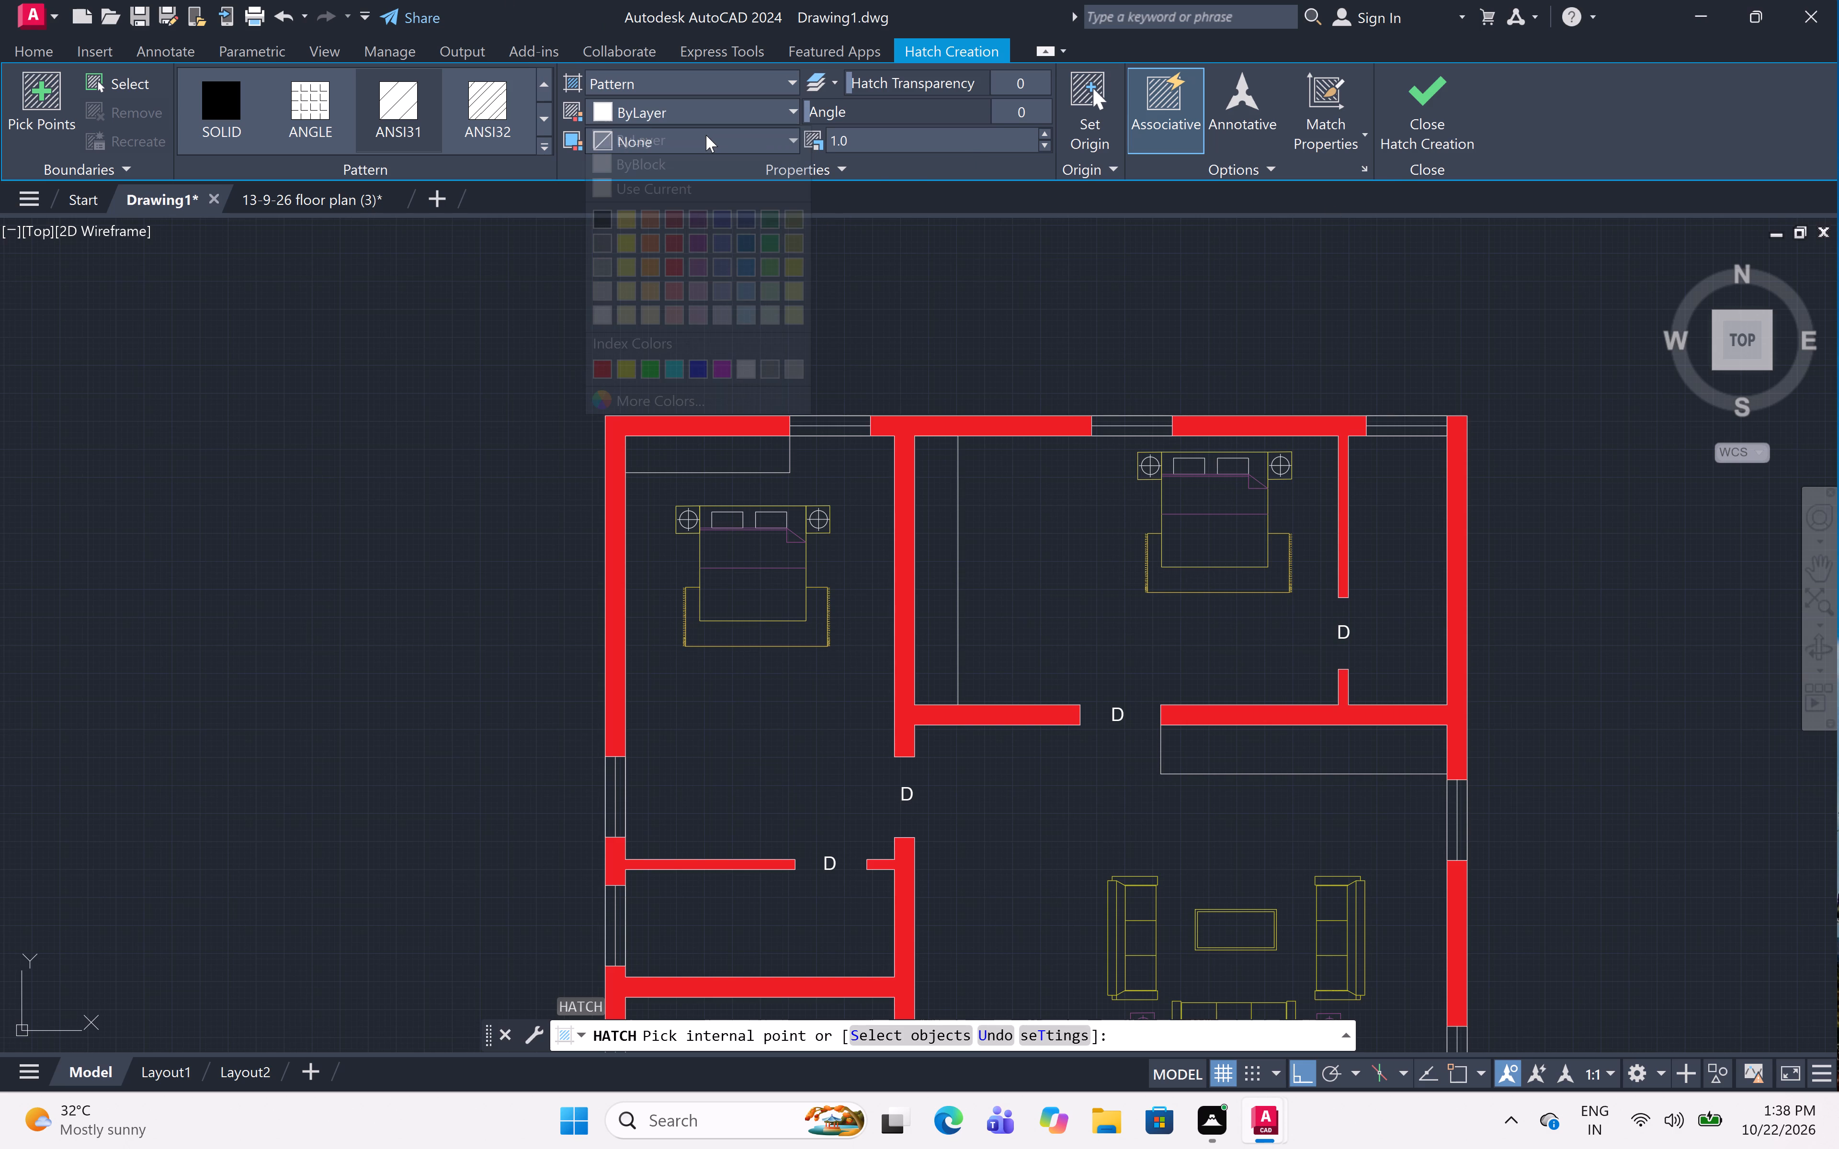
click(646, 135)
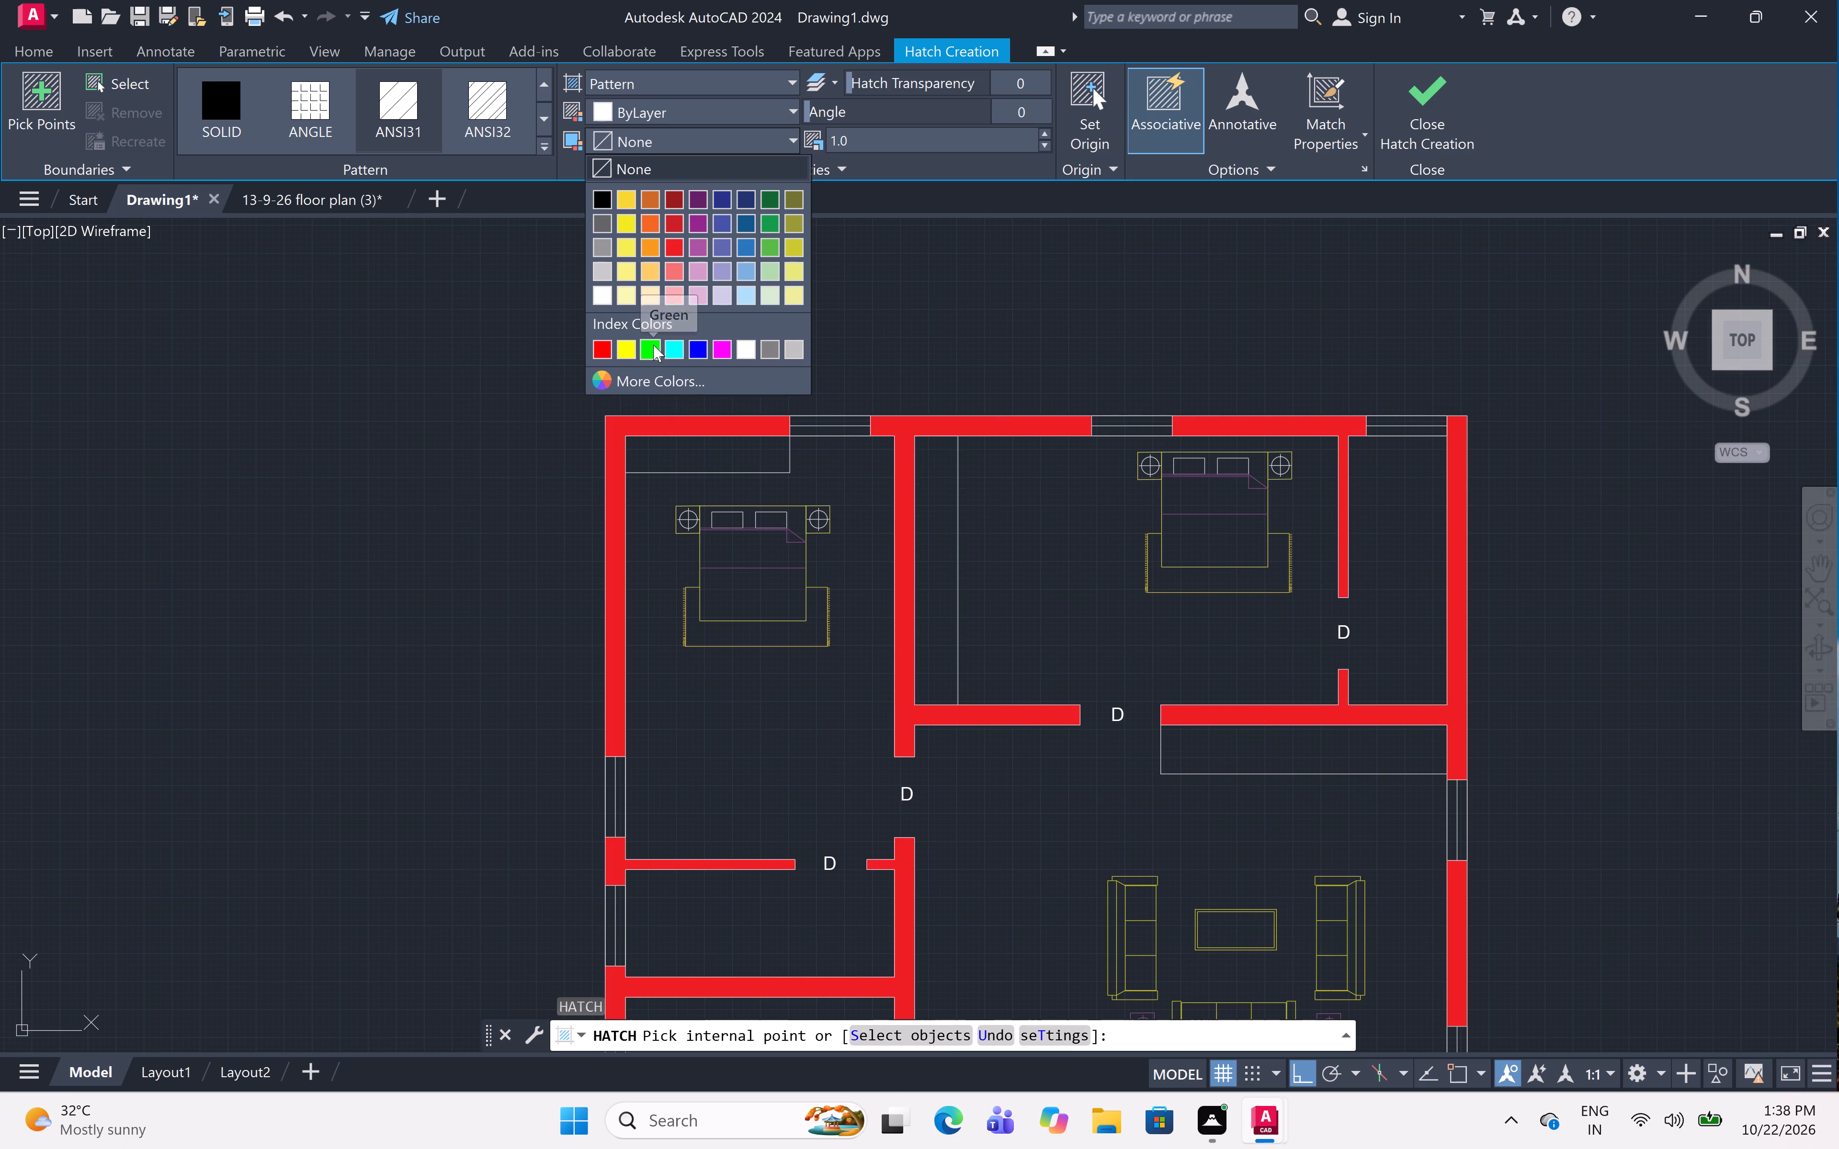
click(671, 377)
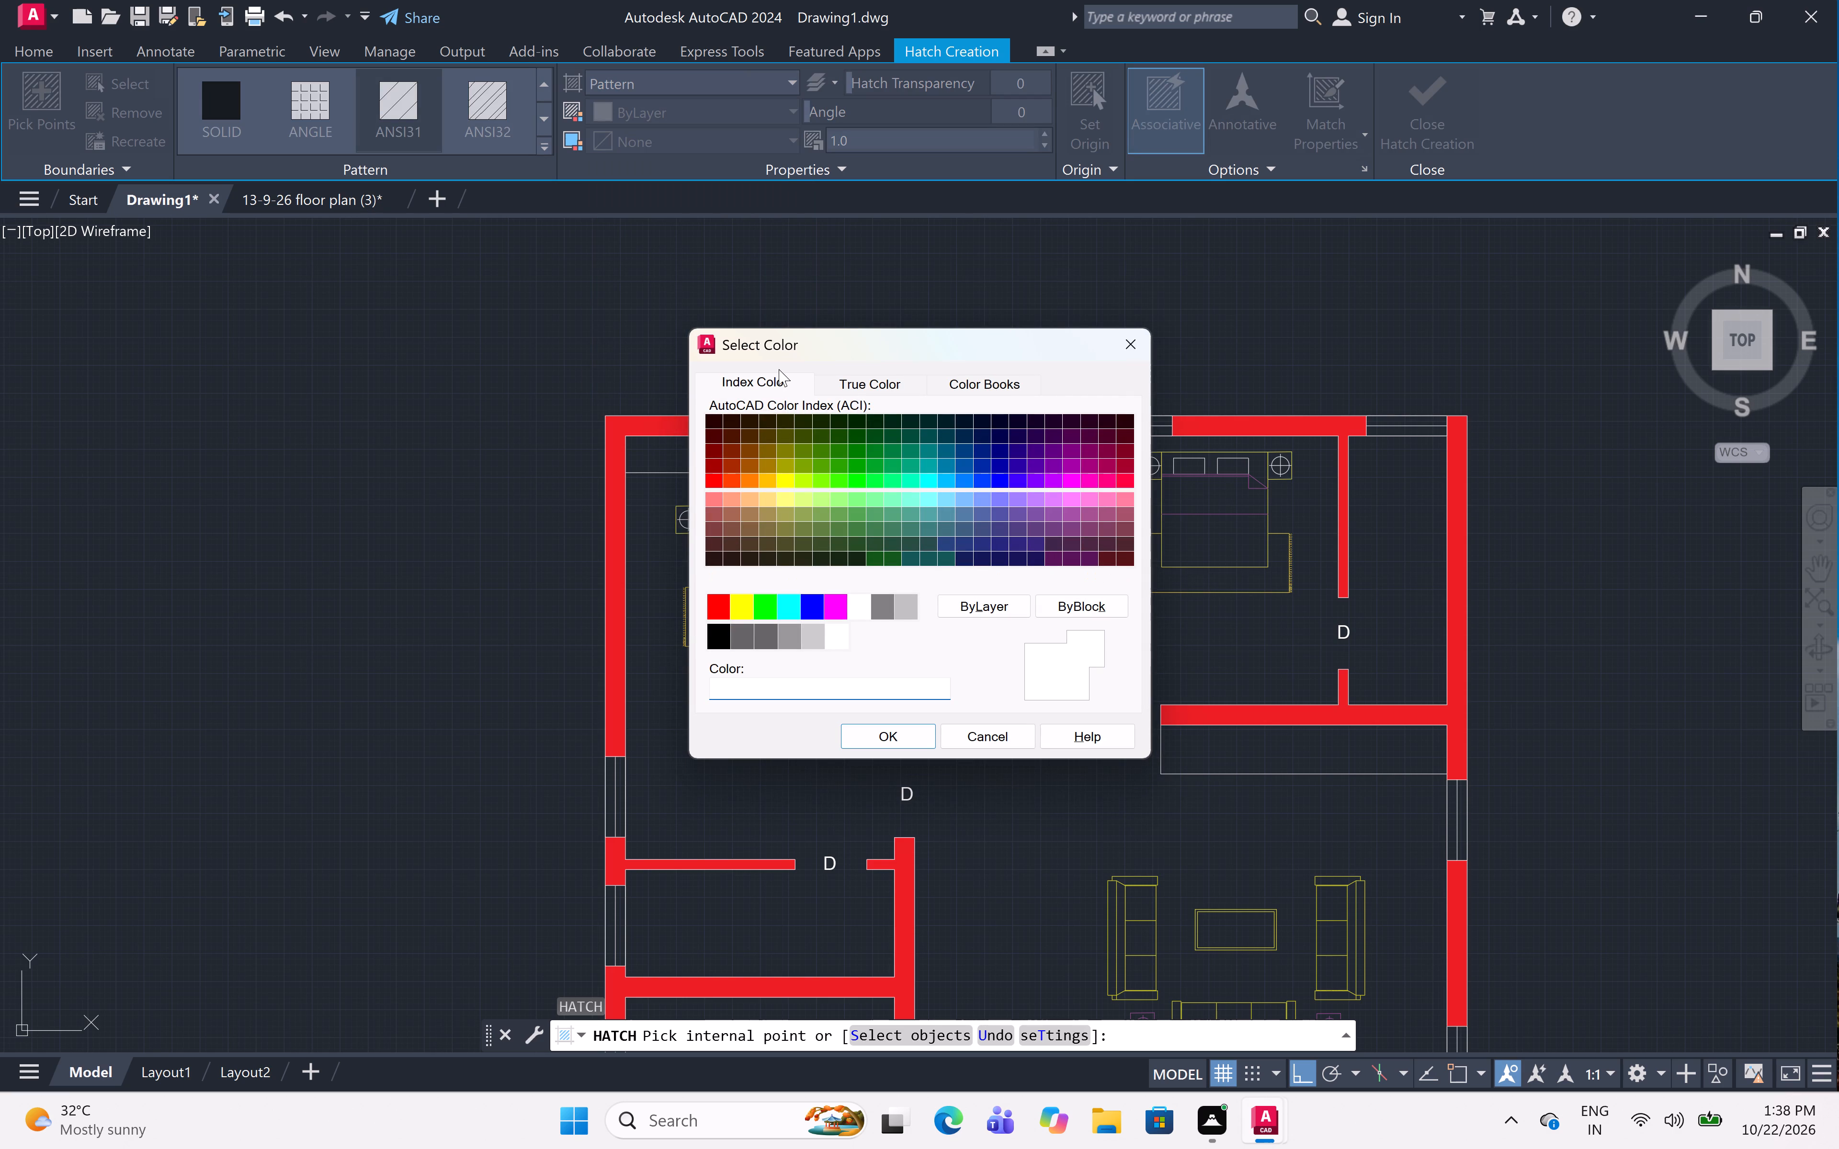
click(775, 375)
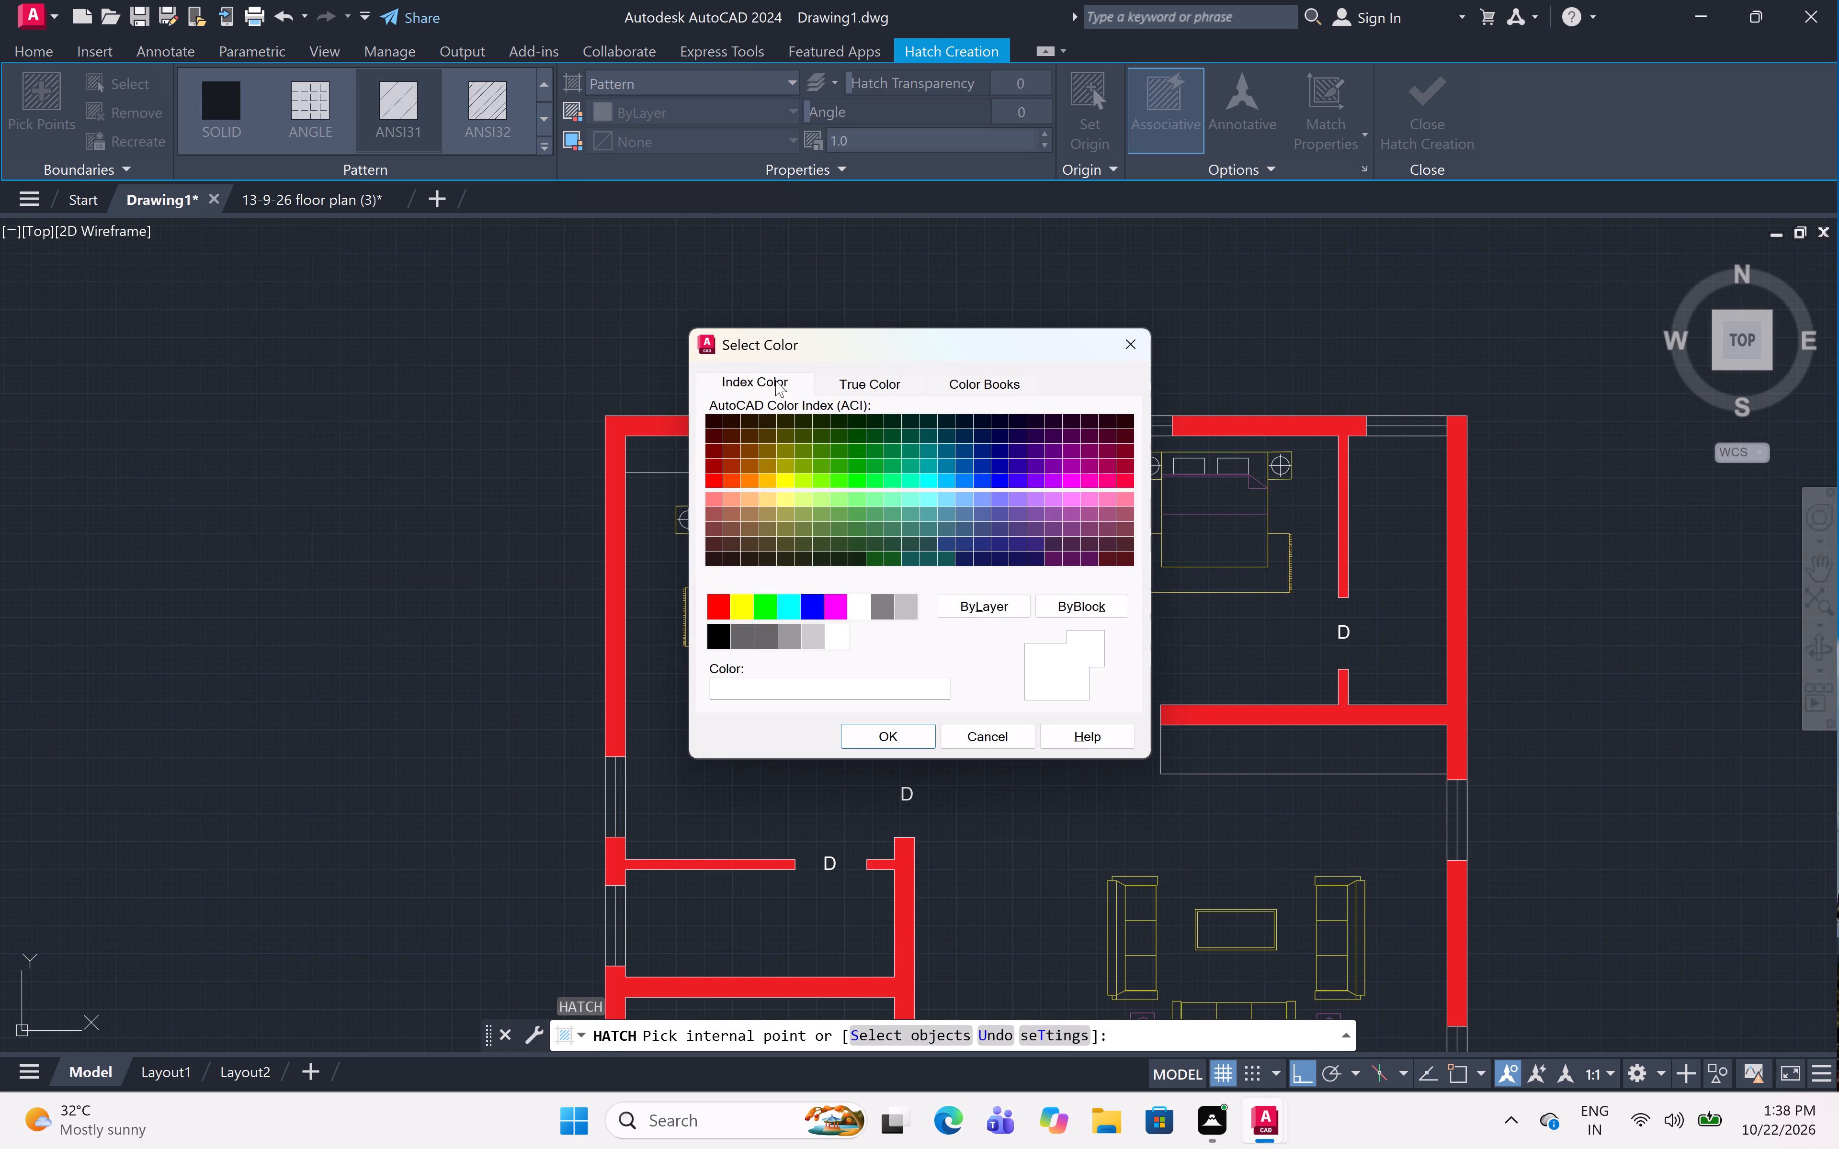
click(775, 380)
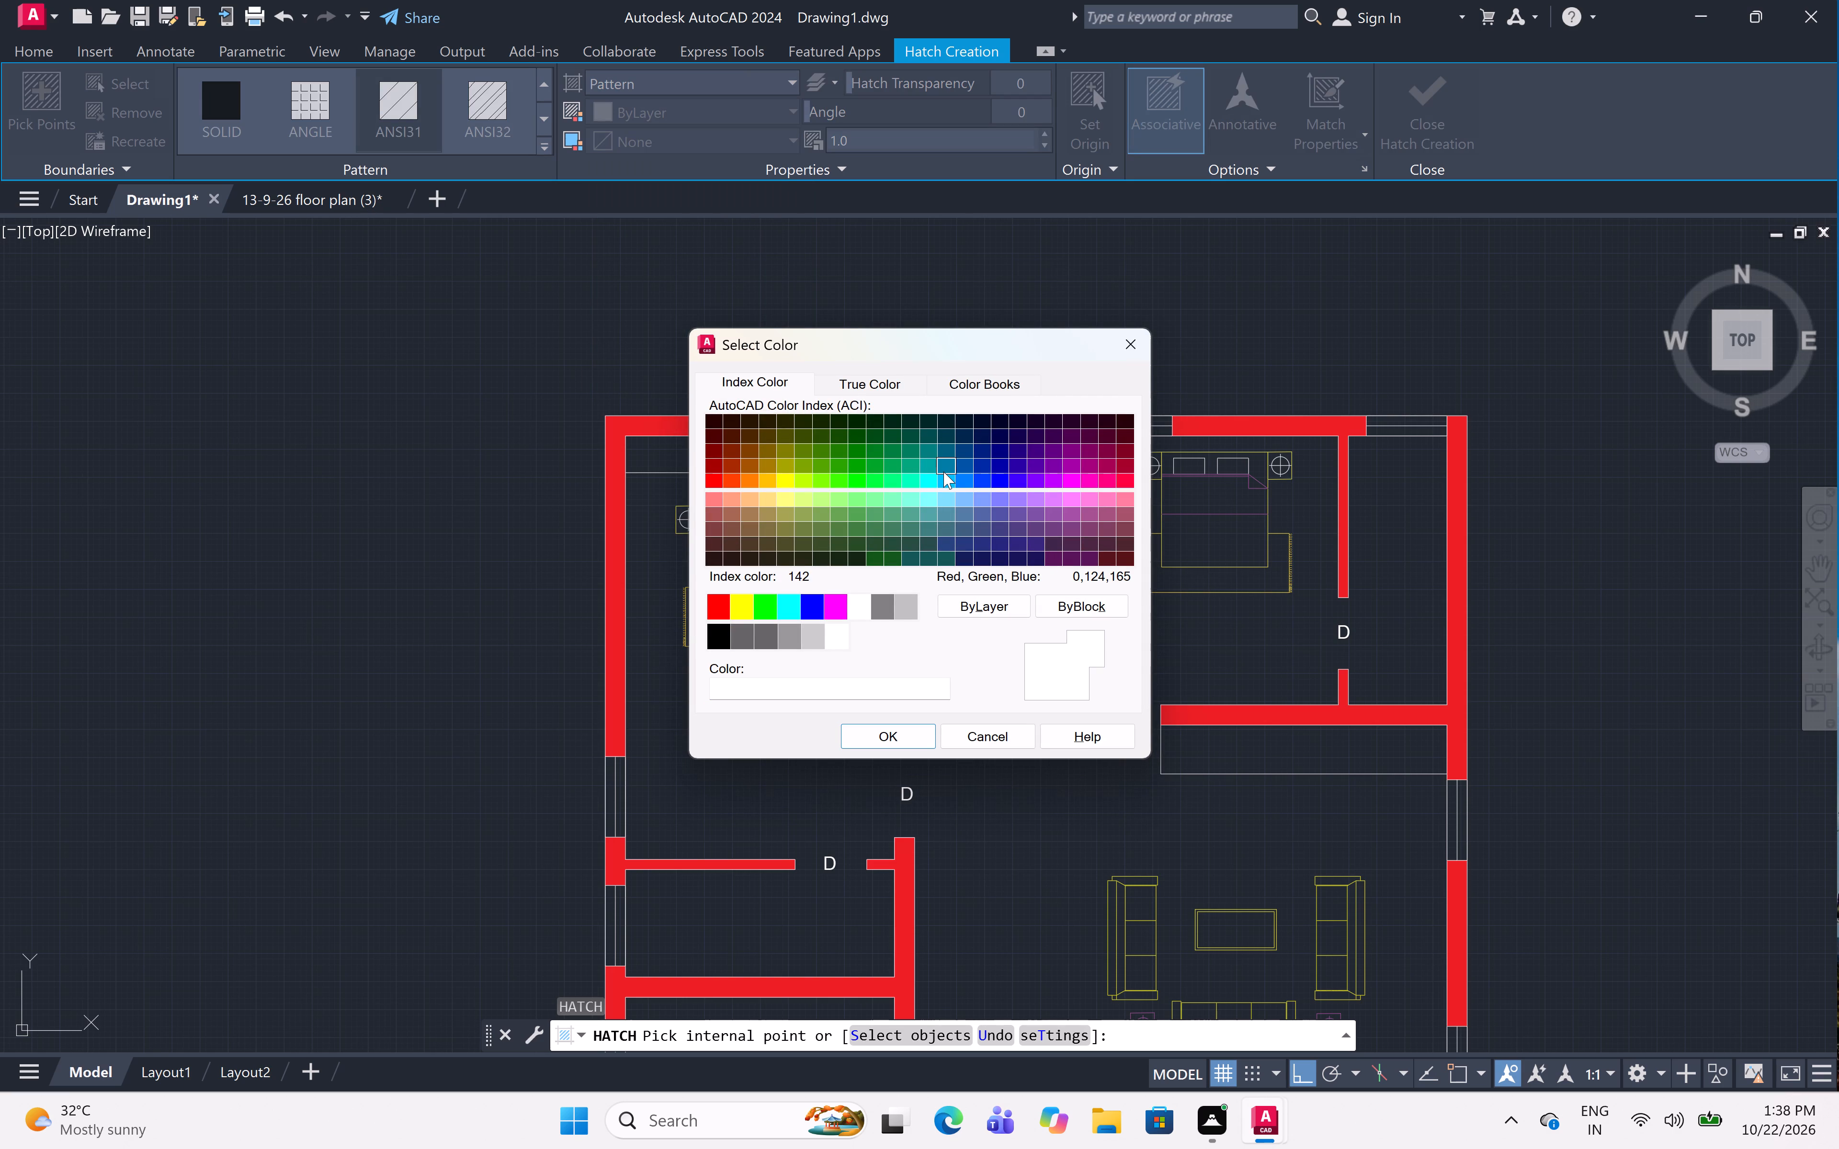
click(942, 478)
click(869, 742)
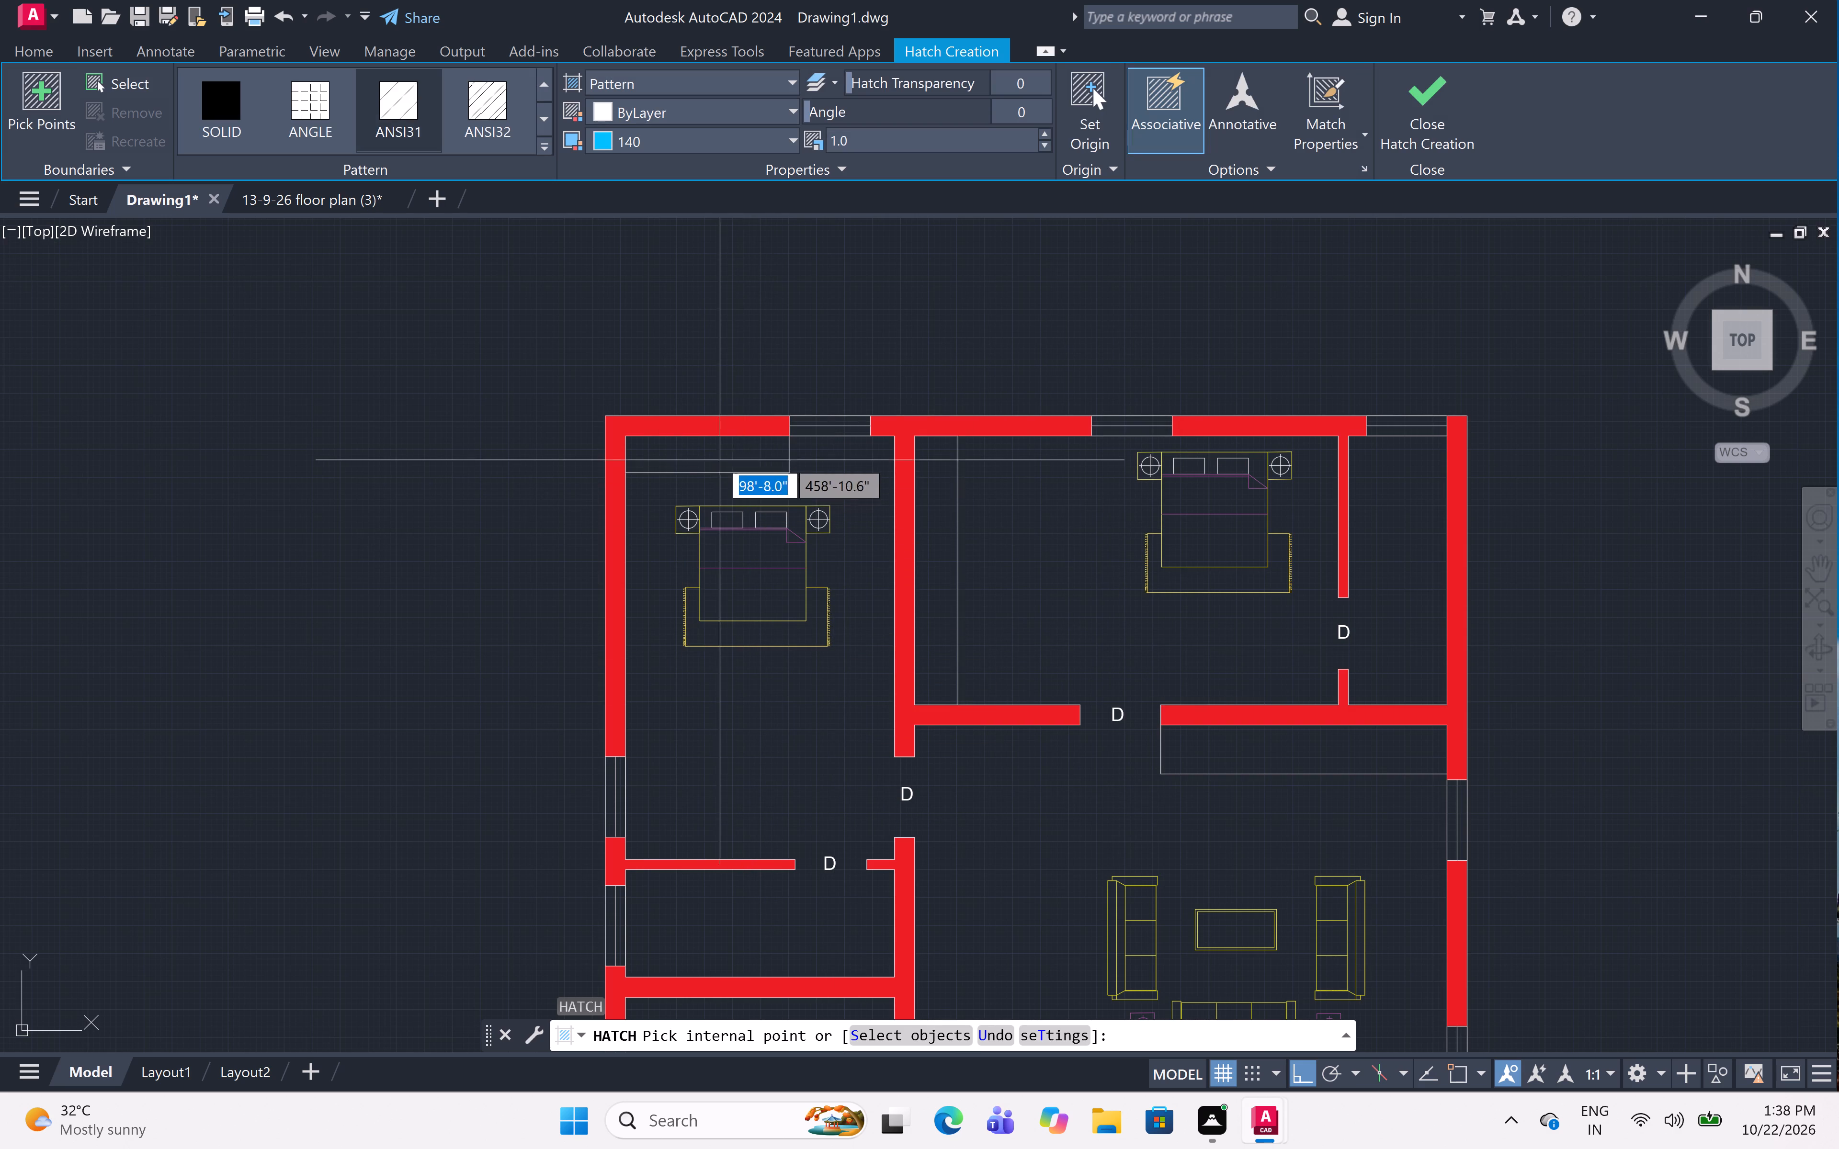
Hatch the wardrobe strip along the top-left bedroom's top wall and the full-height strip along the right bedroom's left wall.
scroll(751, 557, up, 4)
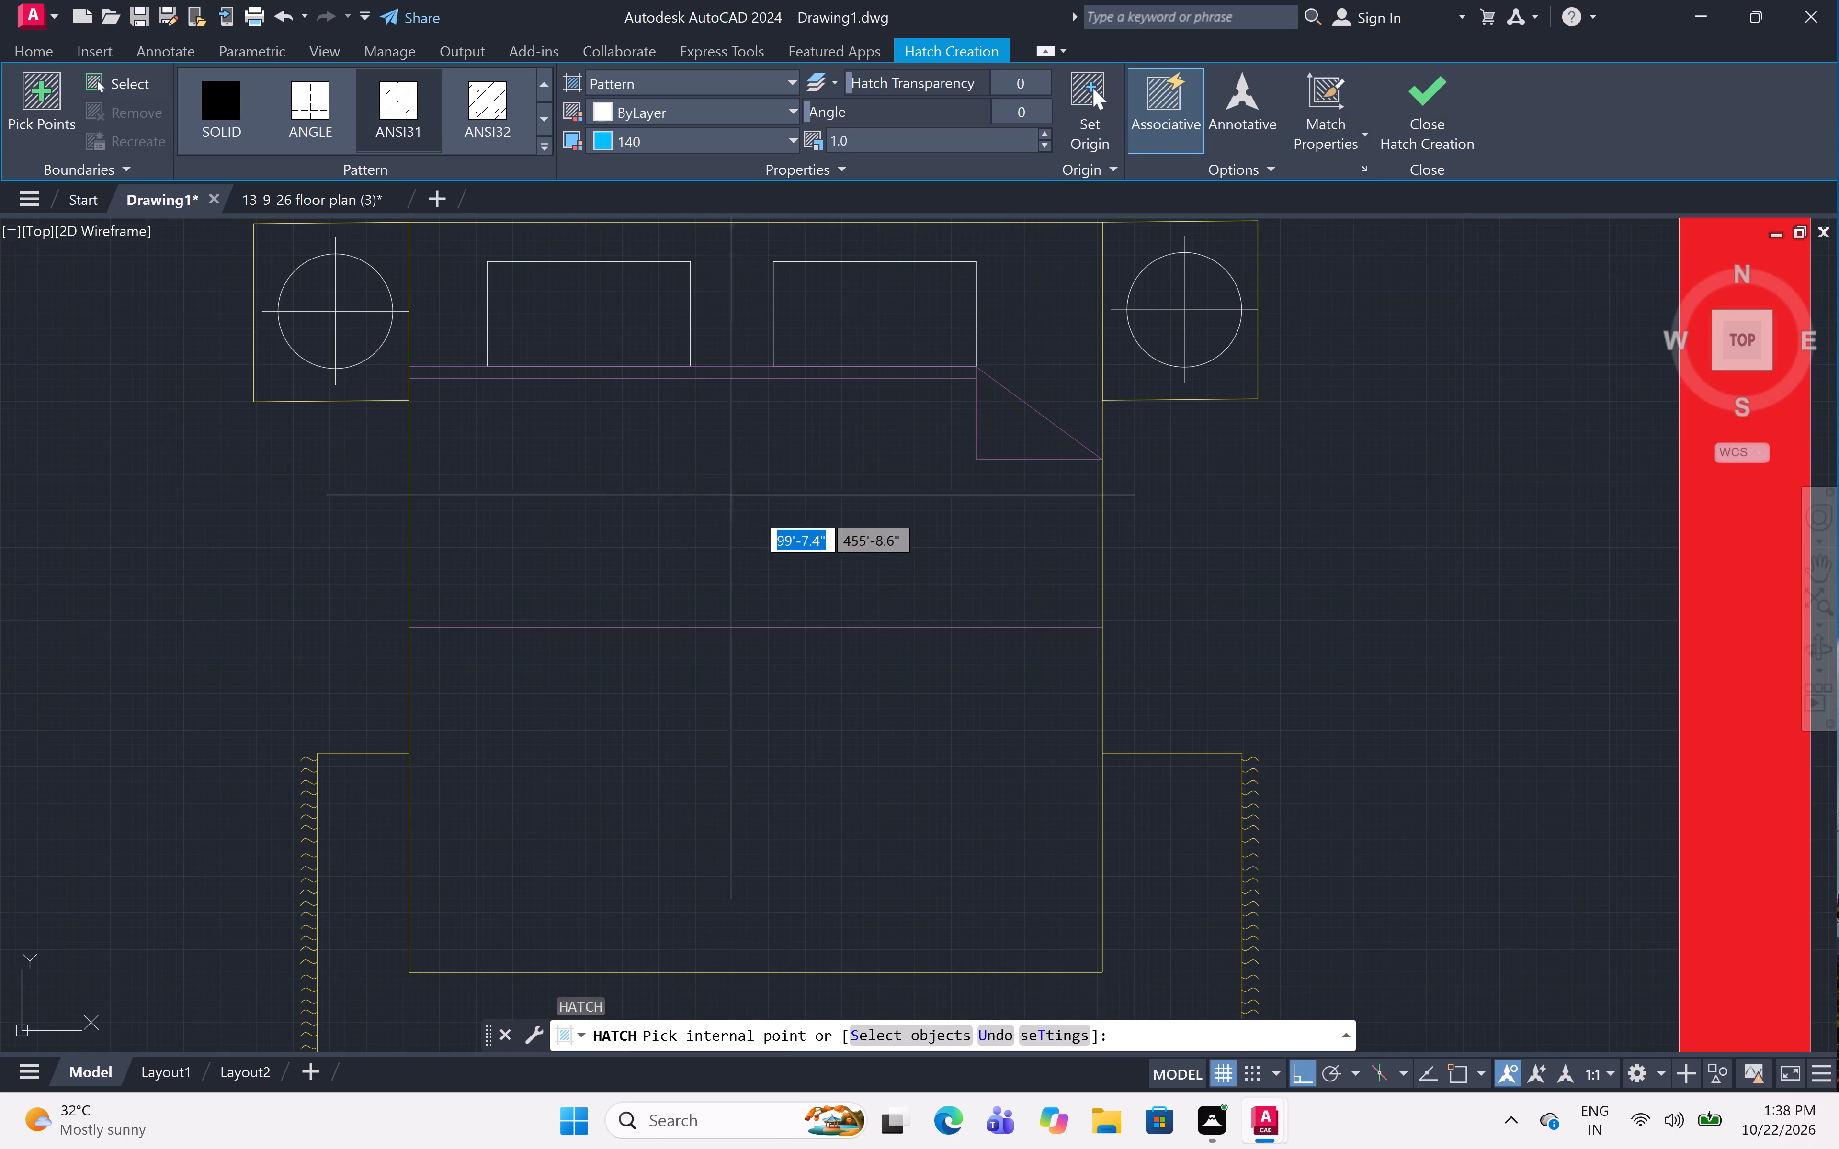
scroll(758, 527, down, 4)
scroll(673, 465, down, 2)
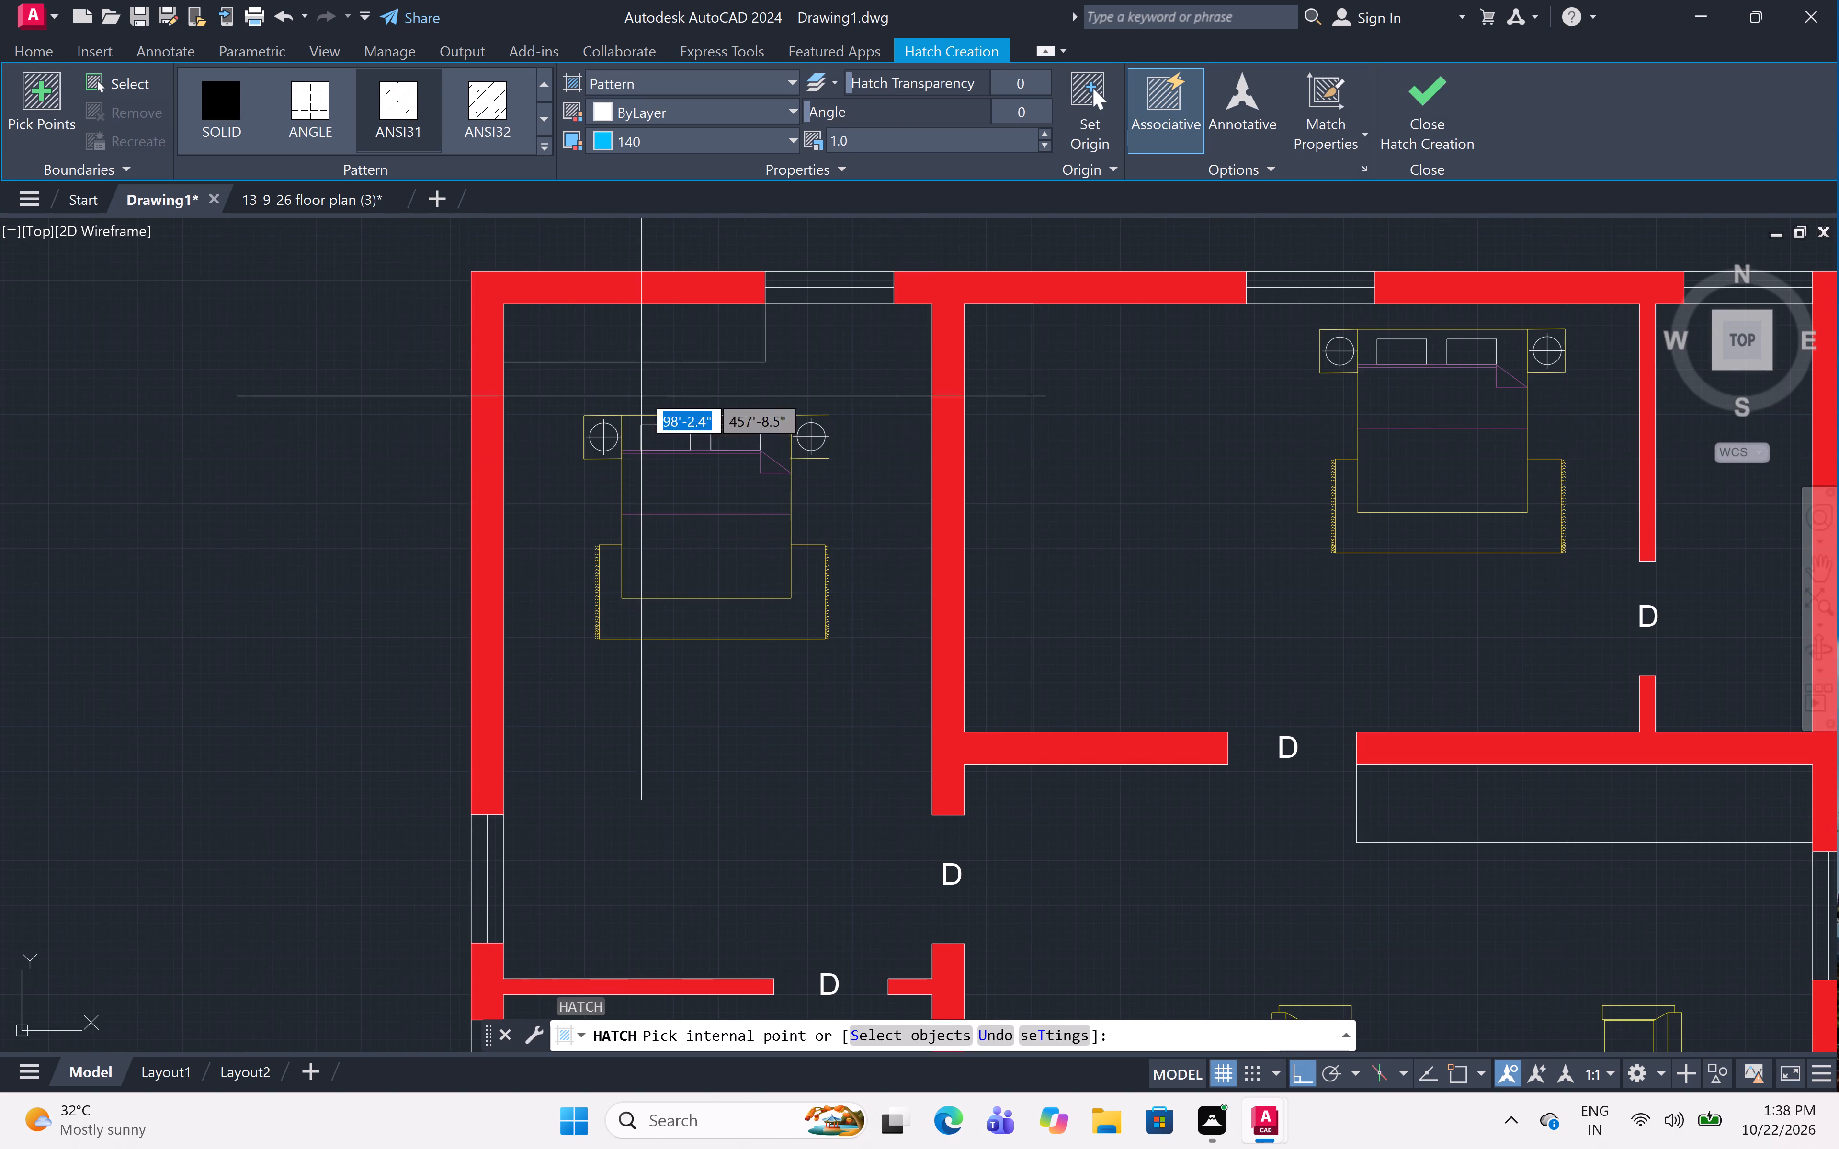
scroll(660, 320, up, 2)
click(647, 337)
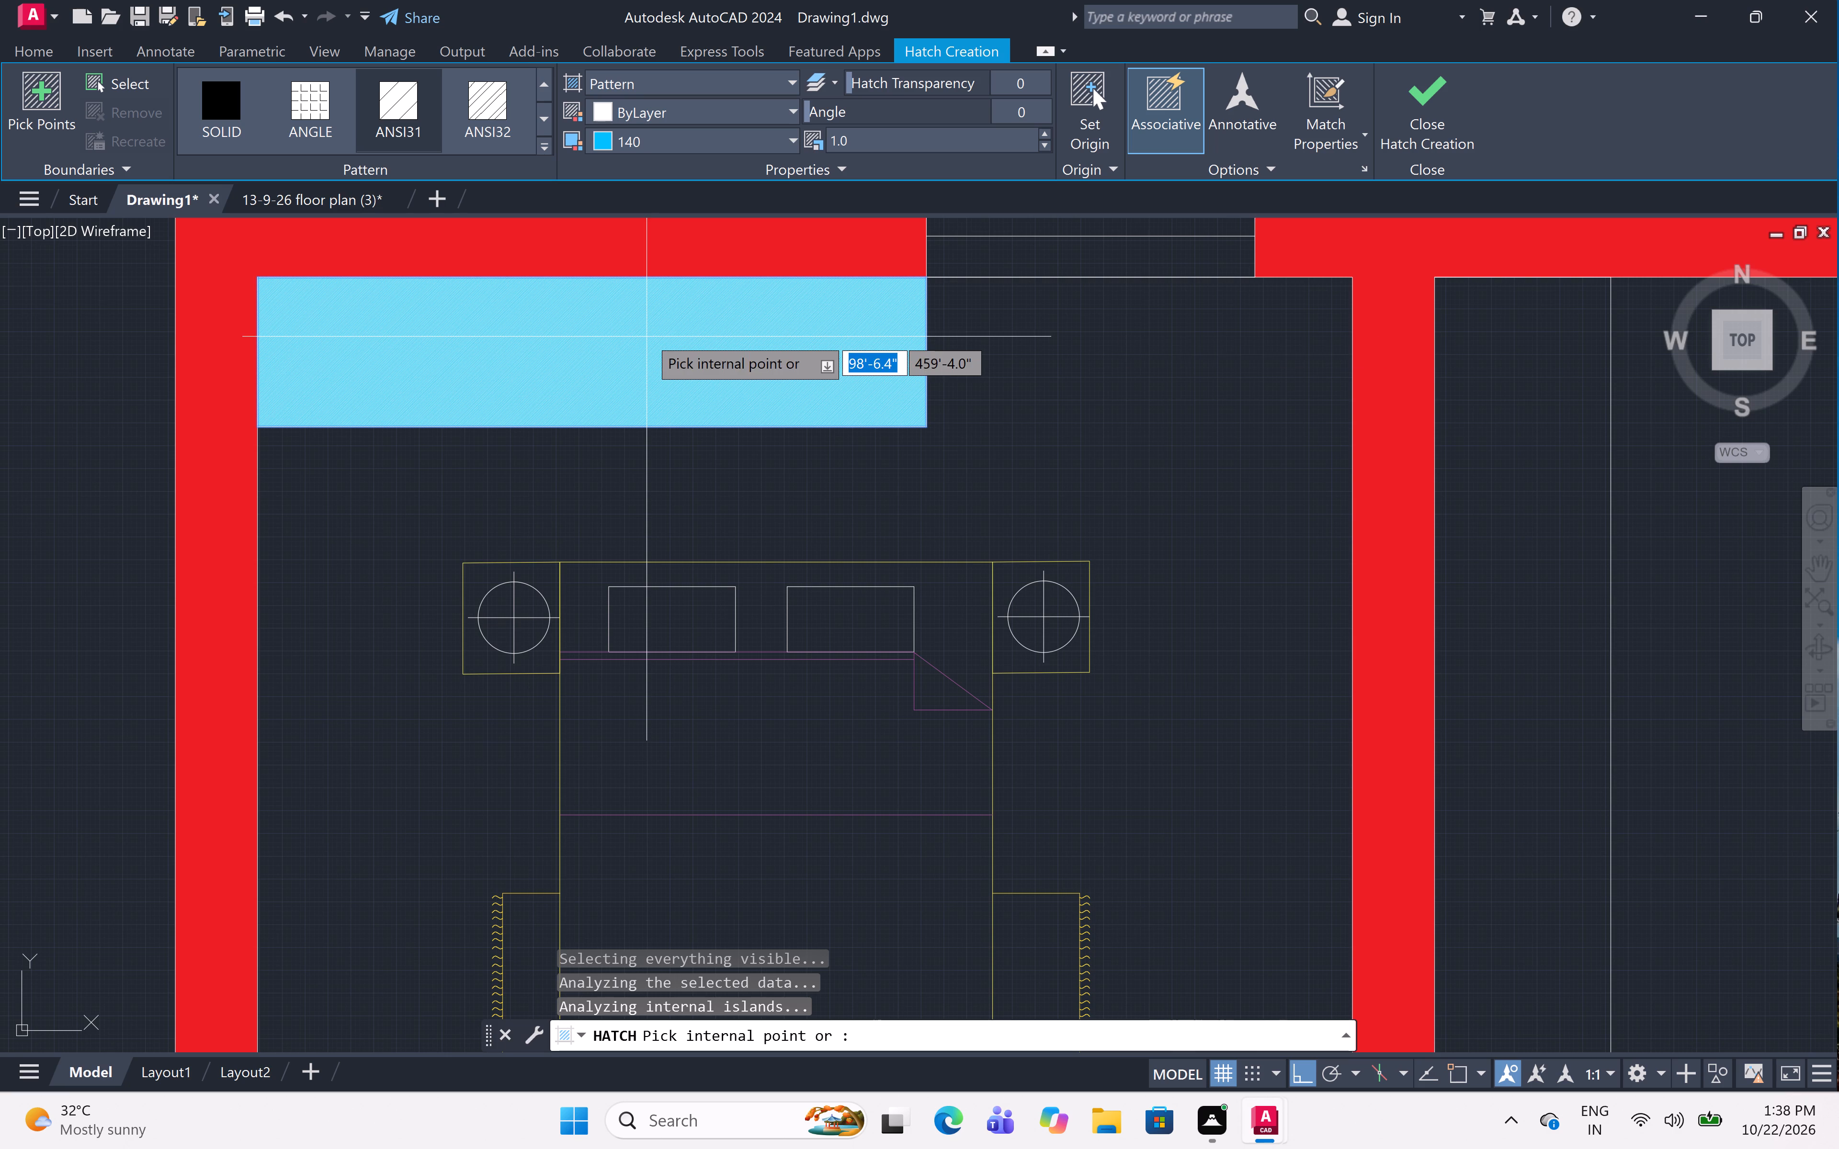
scroll(1064, 361, down, 6)
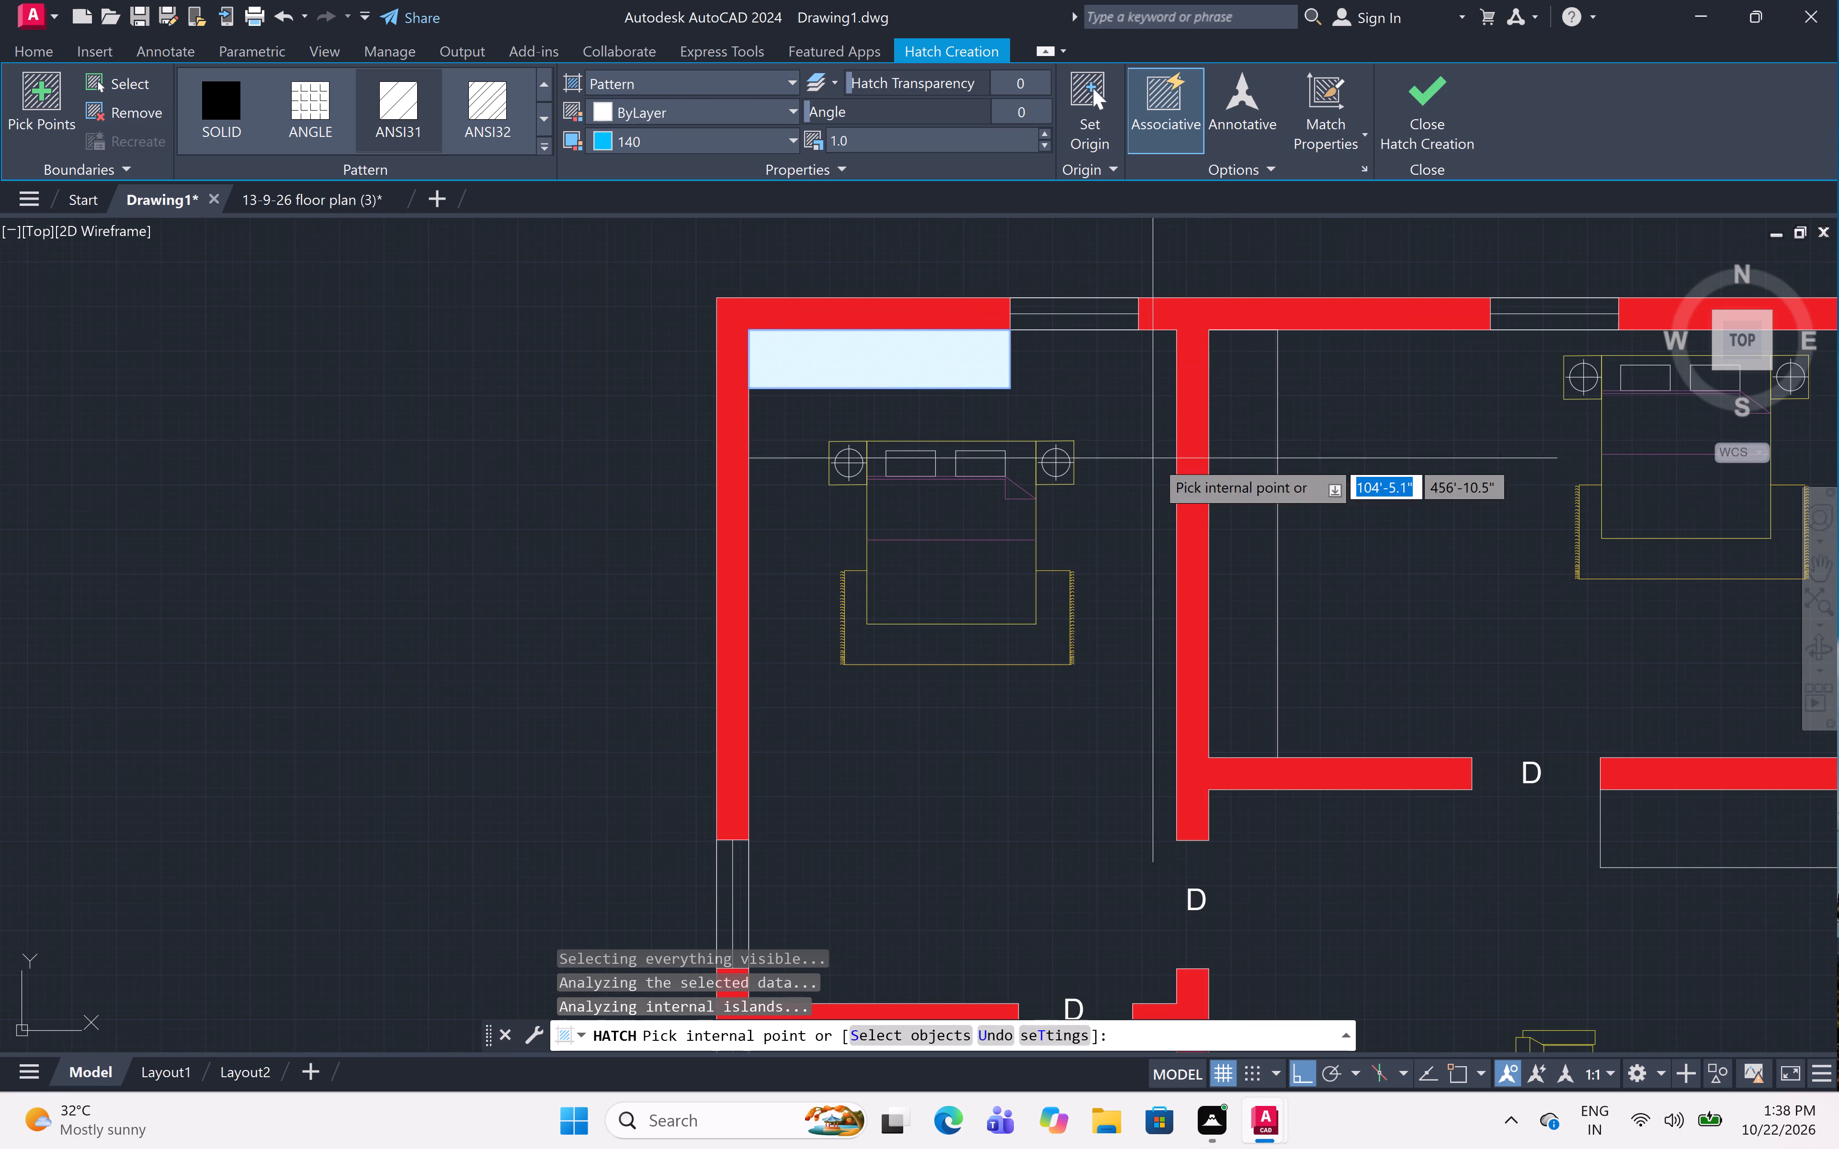
click(1241, 527)
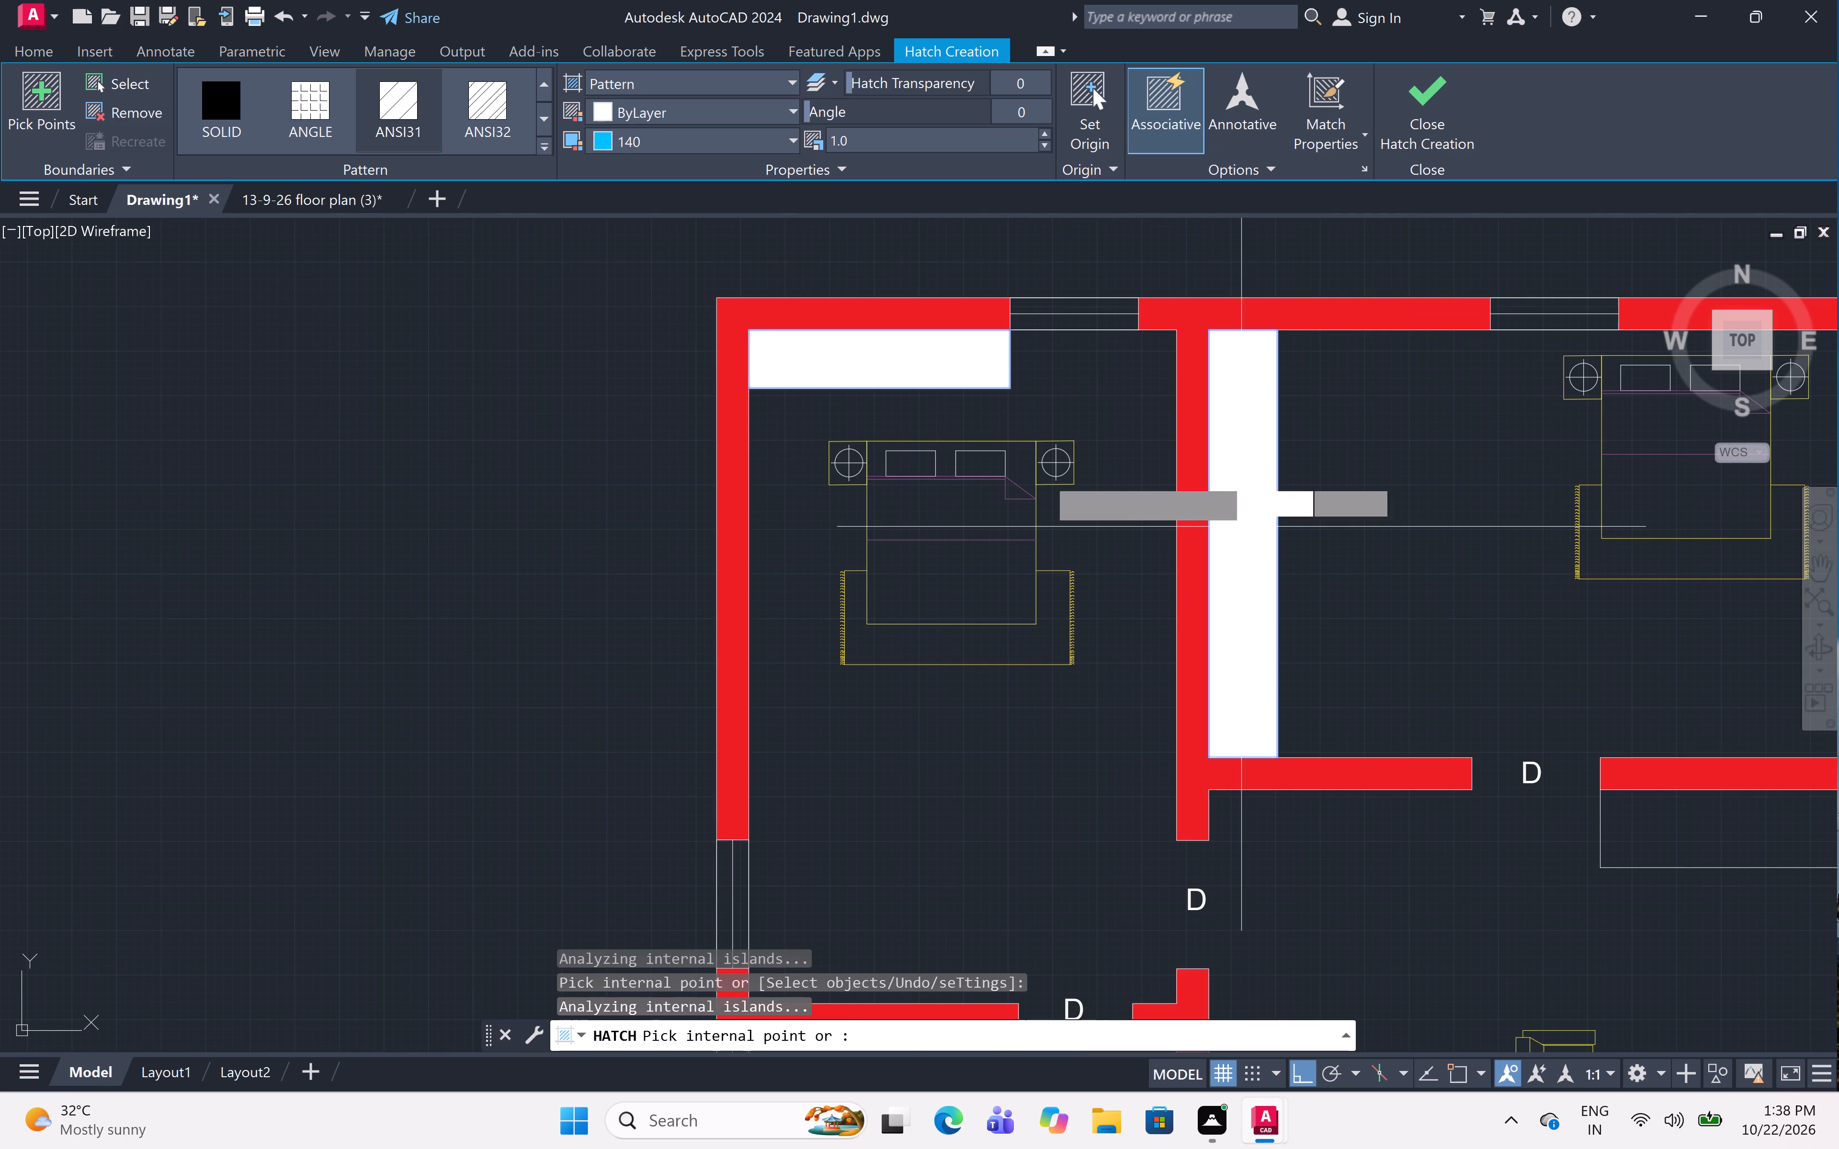
Set the hatch pattern scale to 10 for the two bedroom wardrobe strips.
scroll(1042, 471, down, 3)
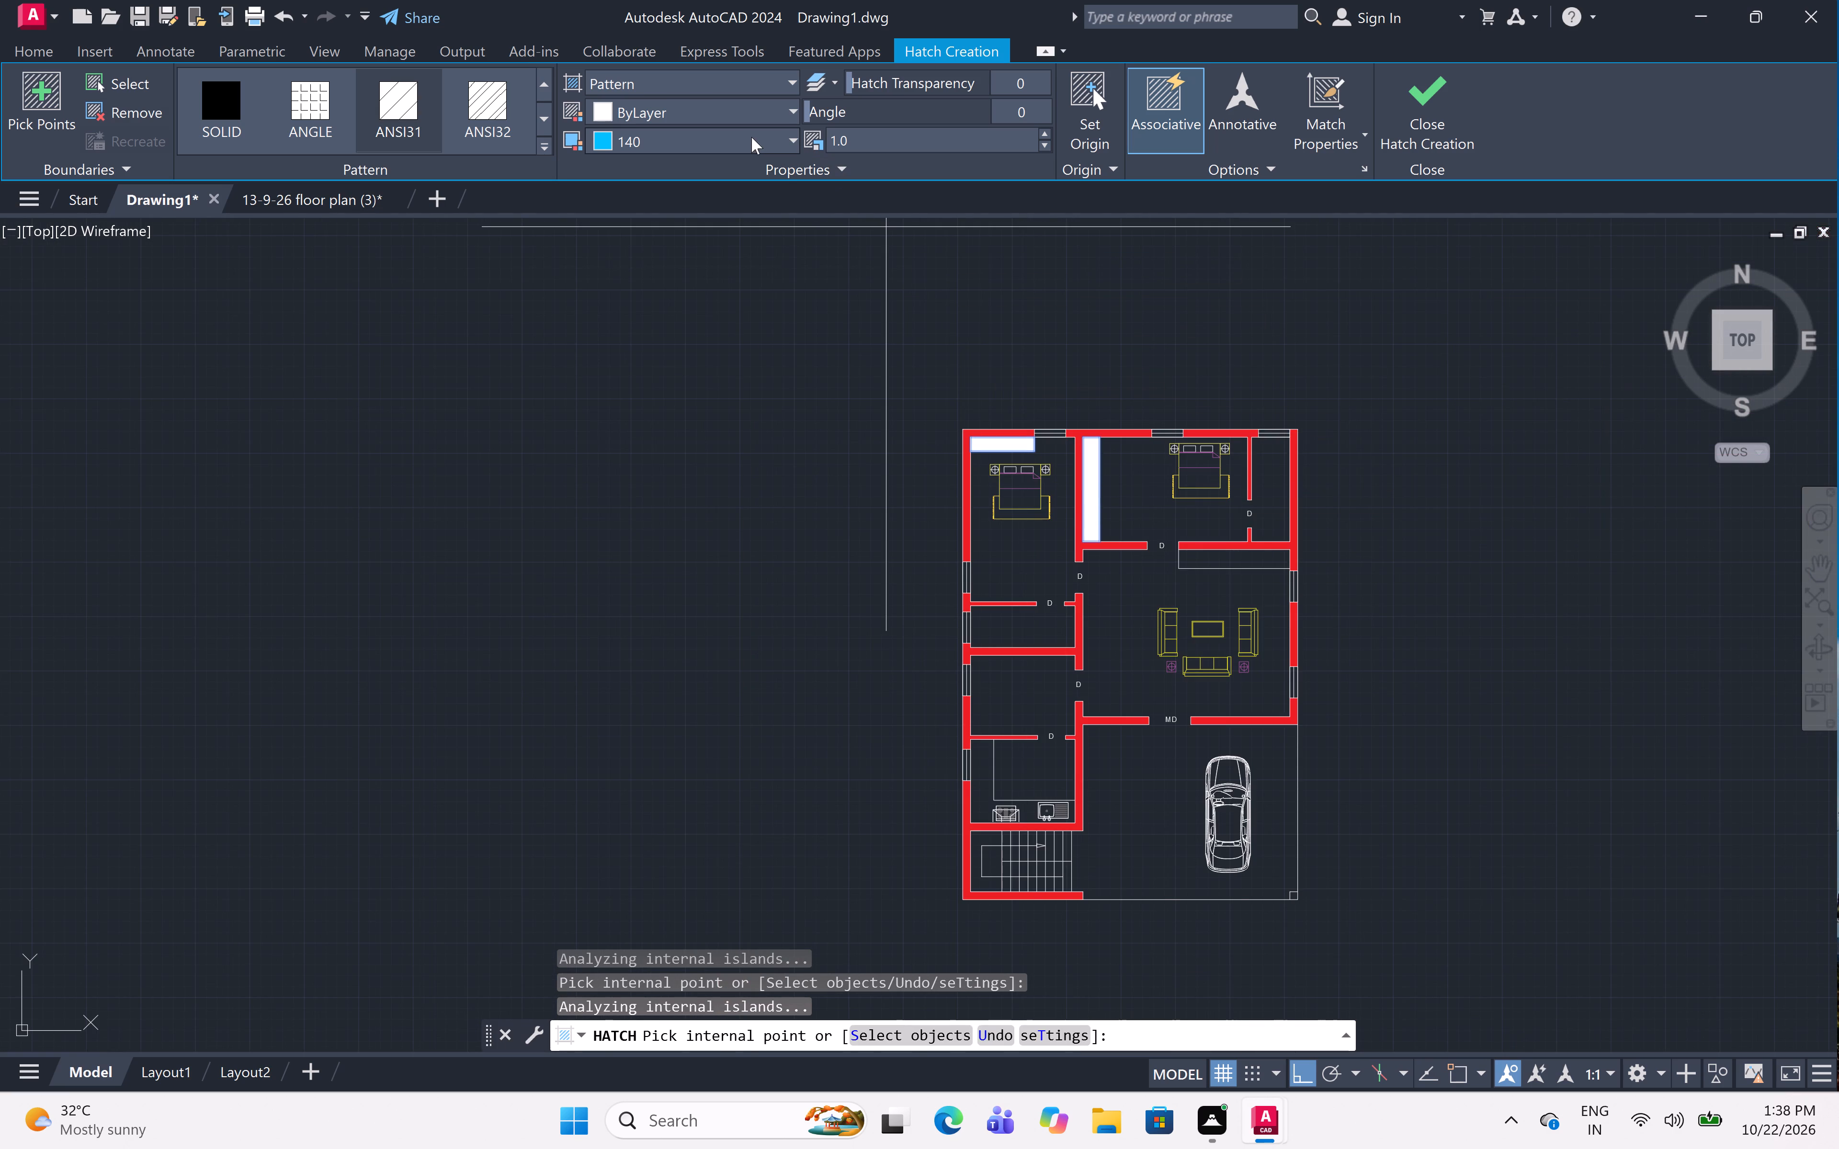
click(914, 140)
key(BackSpace)
text(10)
scroll(992, 472, up, 1)
scroll(997, 424, up, 3)
click(995, 421)
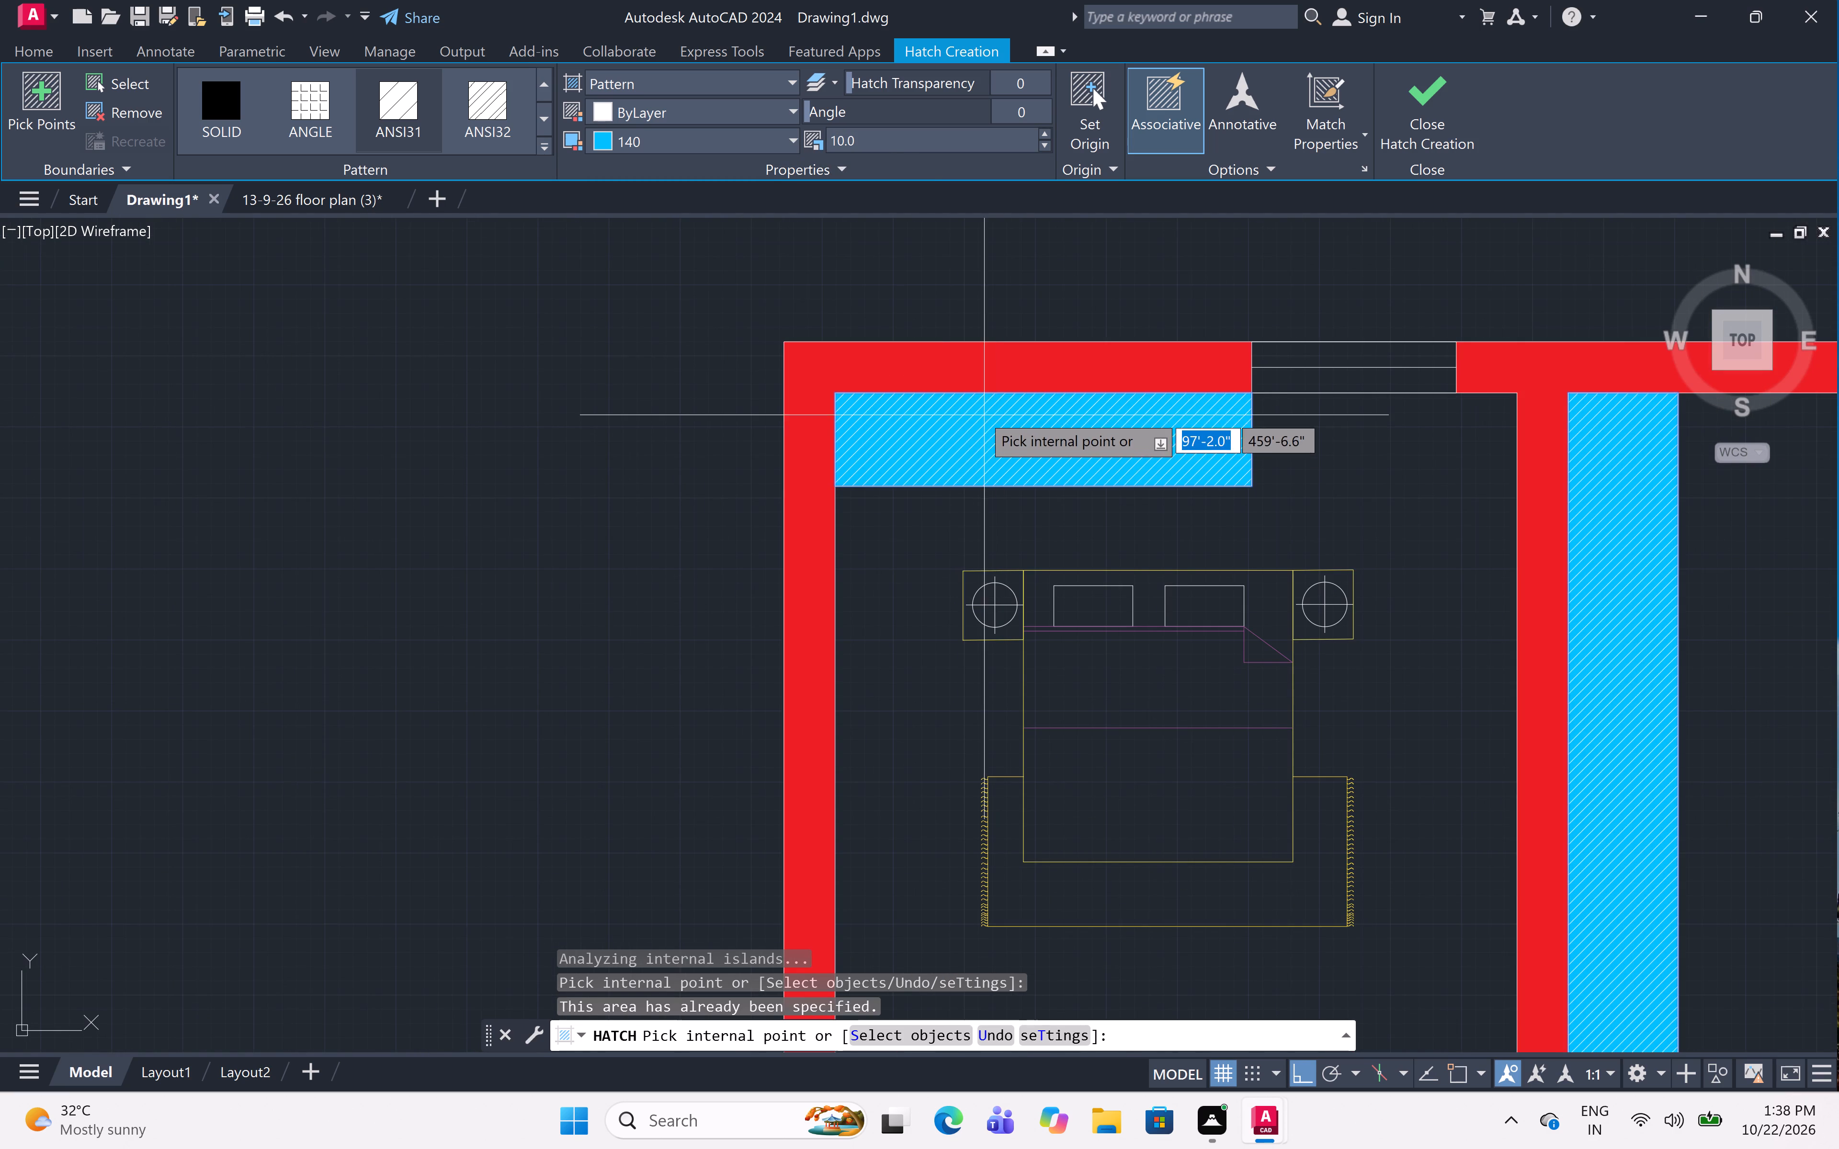
scroll(942, 403, down, 3)
scroll(981, 372, down, 3)
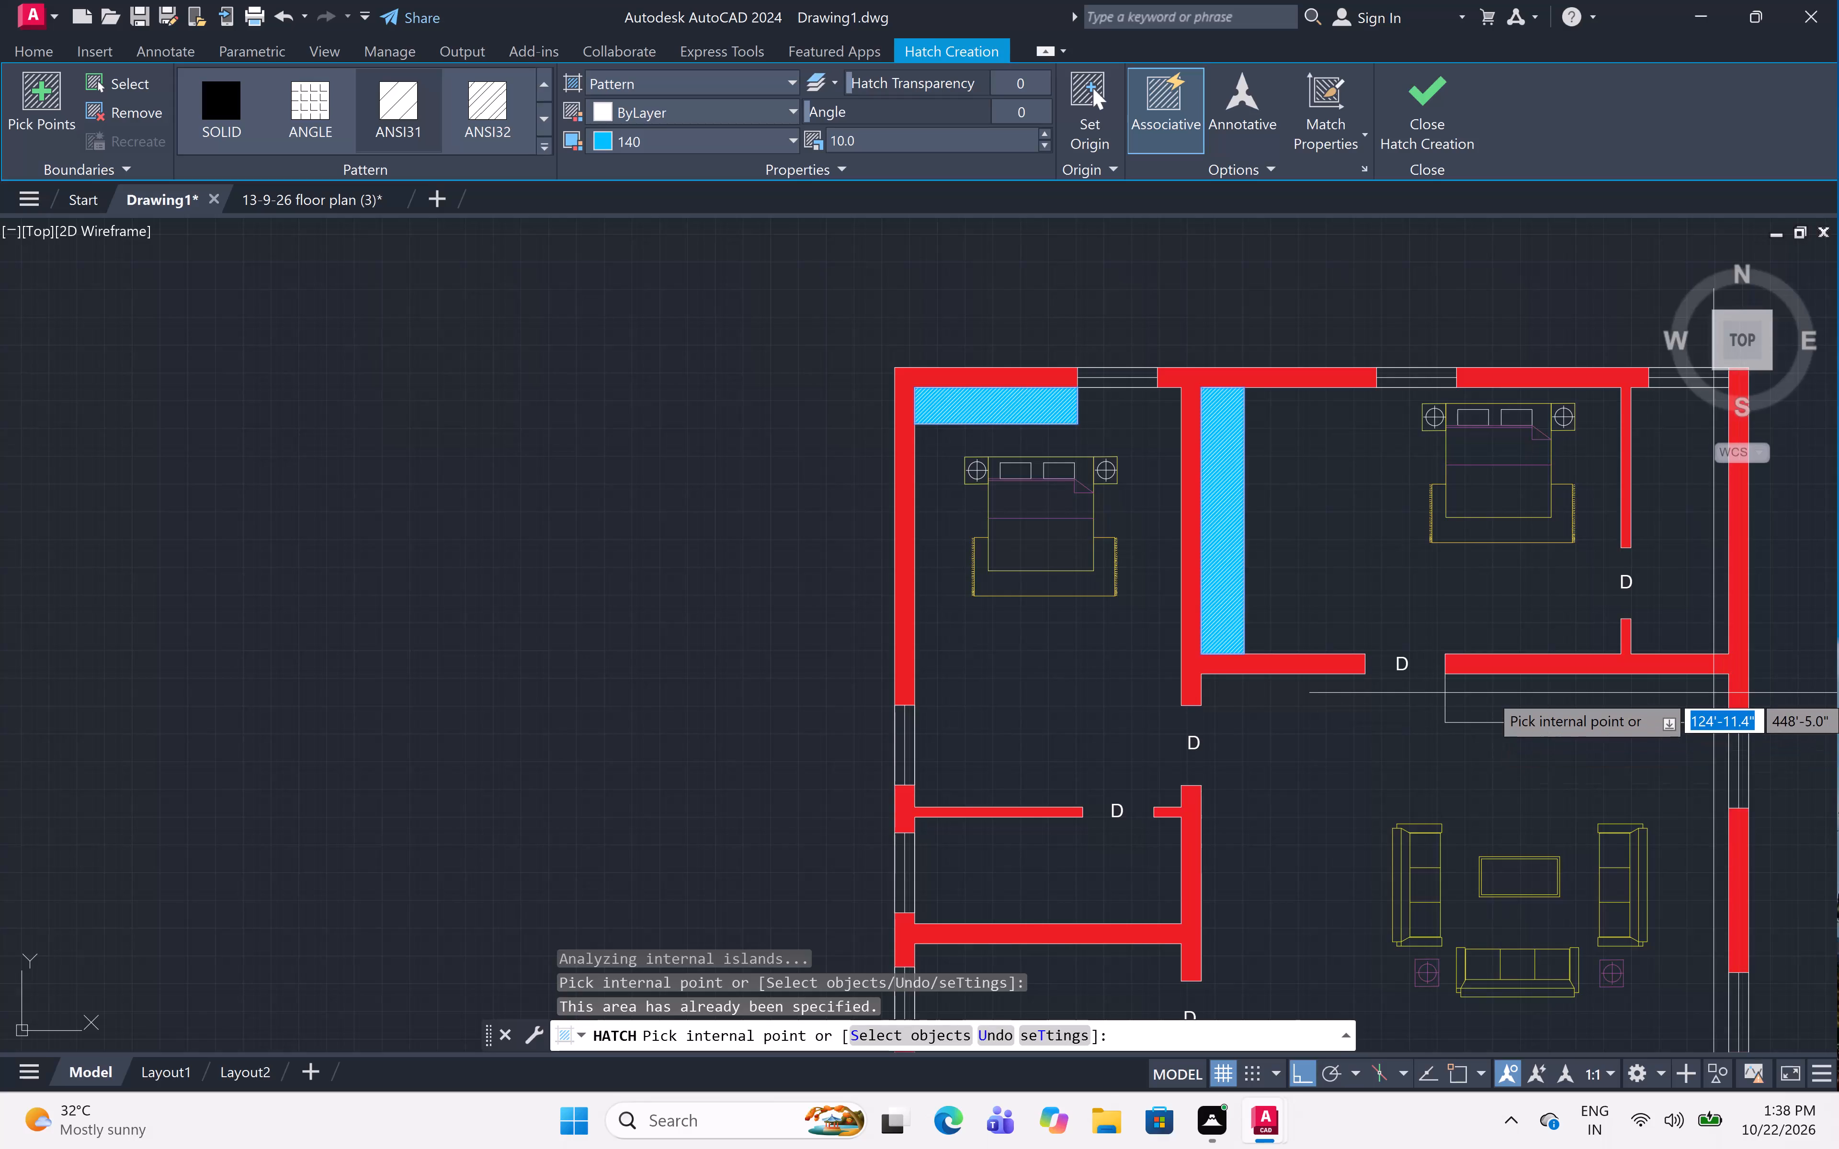
Hatch the strip beneath the right bedroom's bottom wall with the same blue-backed pattern.
click(1694, 693)
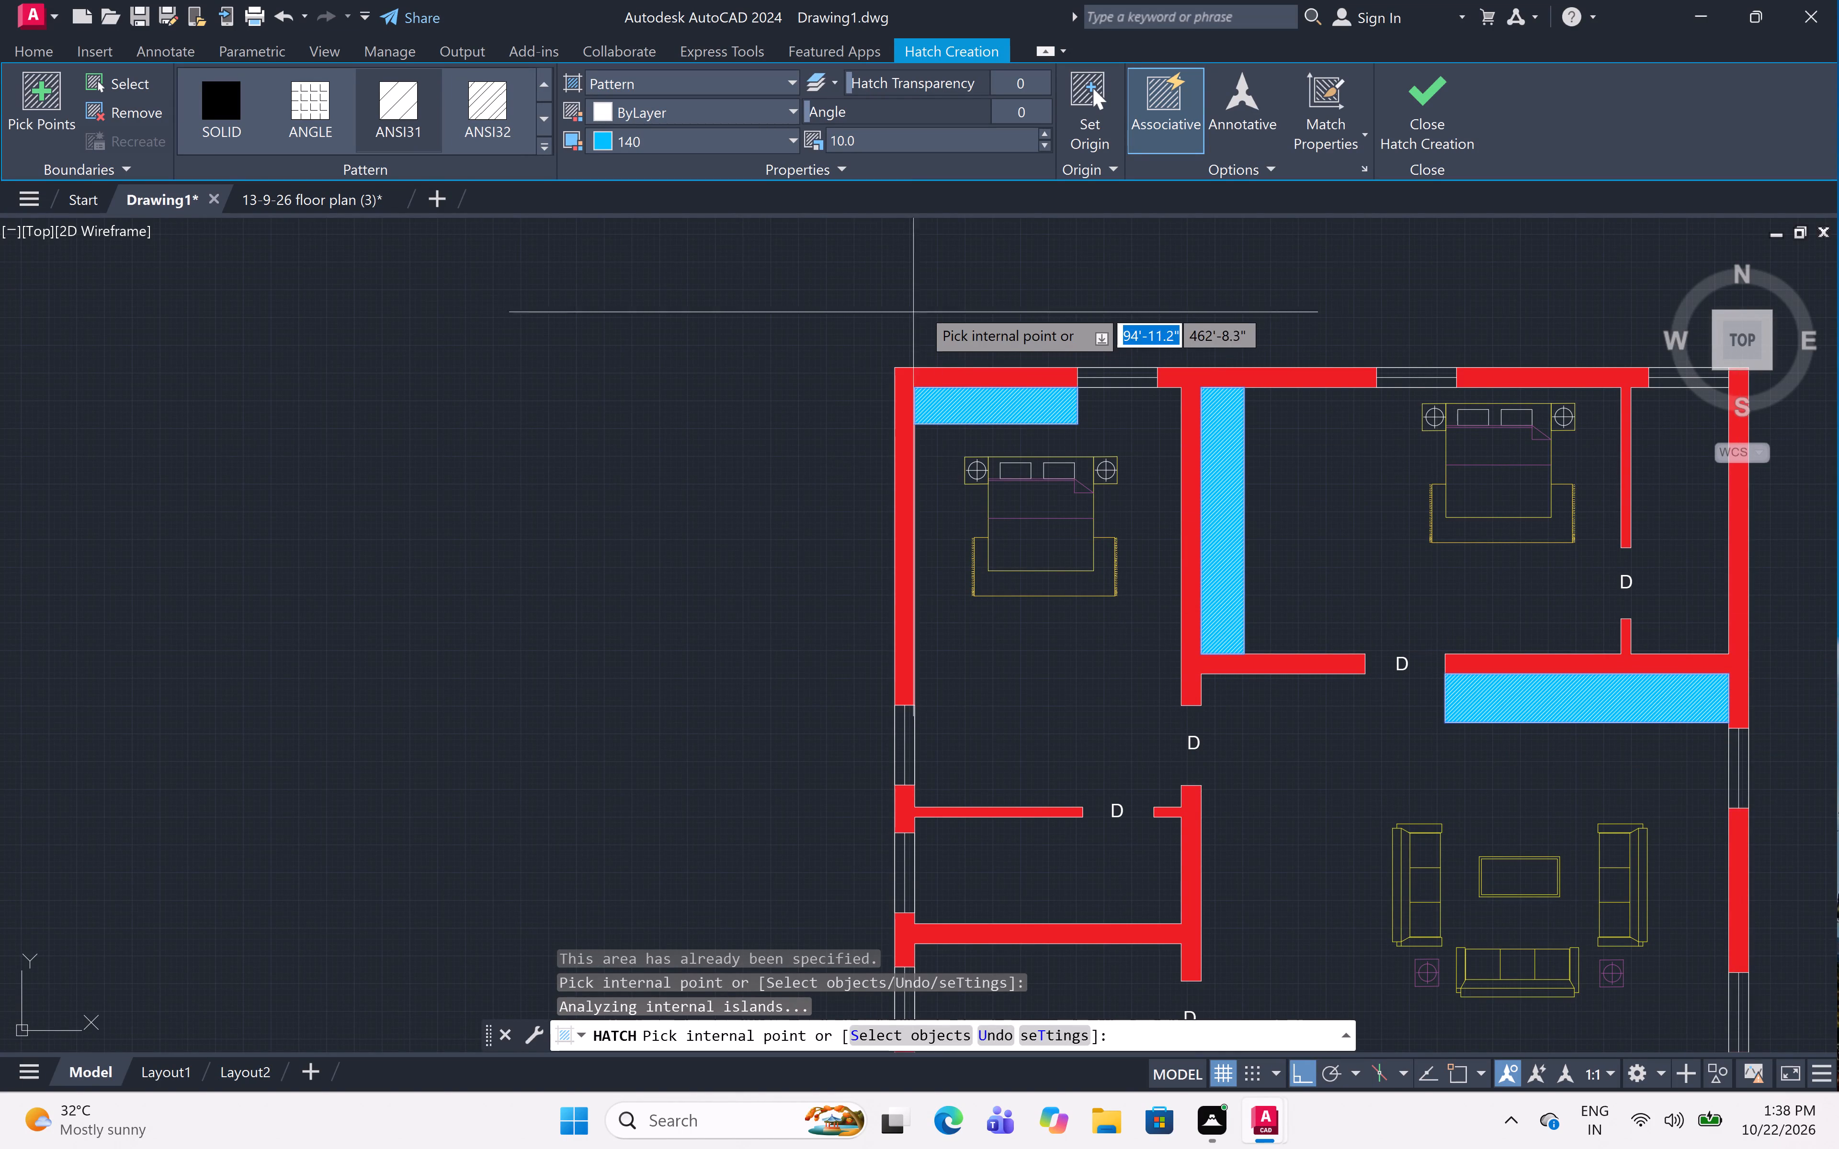
Set the hatch pattern scale to 20 for the three wardrobe strips and finish the hatch.
click(925, 148)
key(BackSpace)
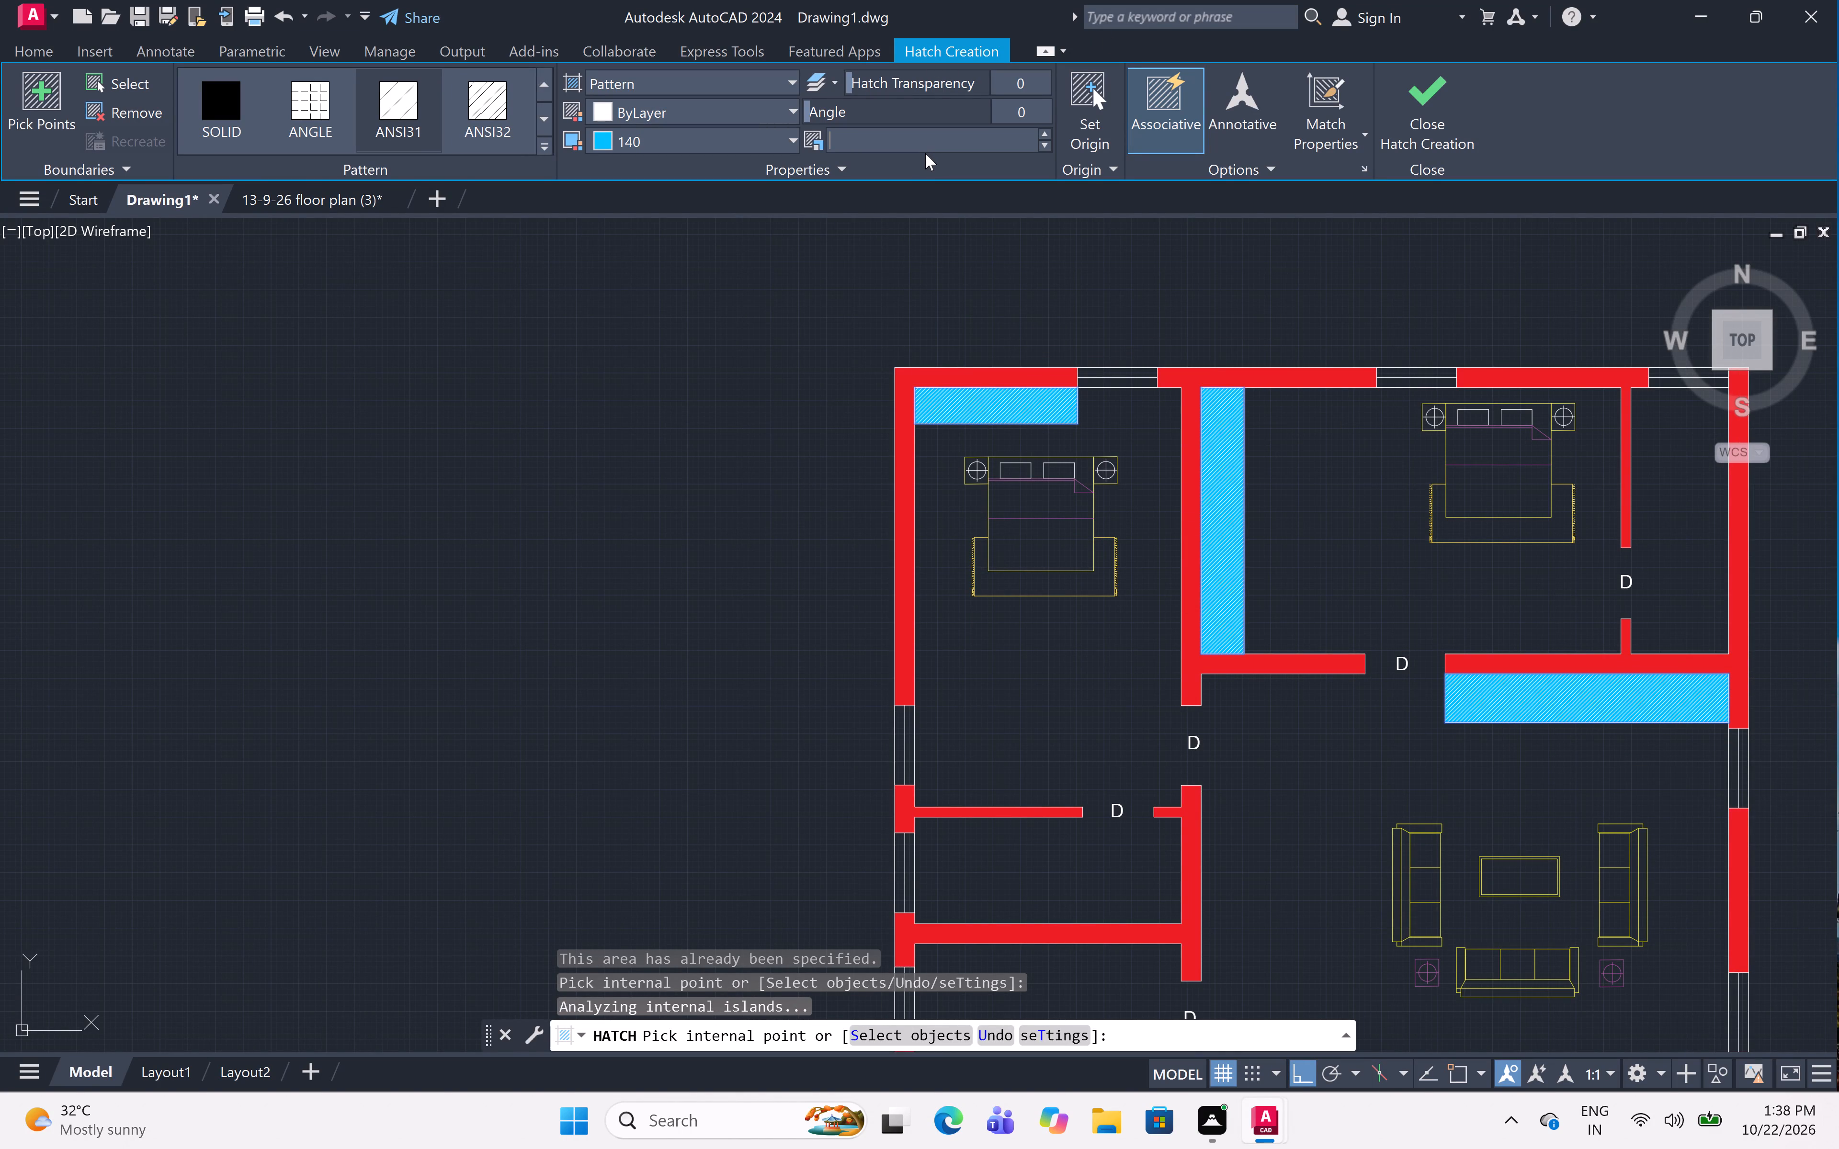
key(2)
key(0)
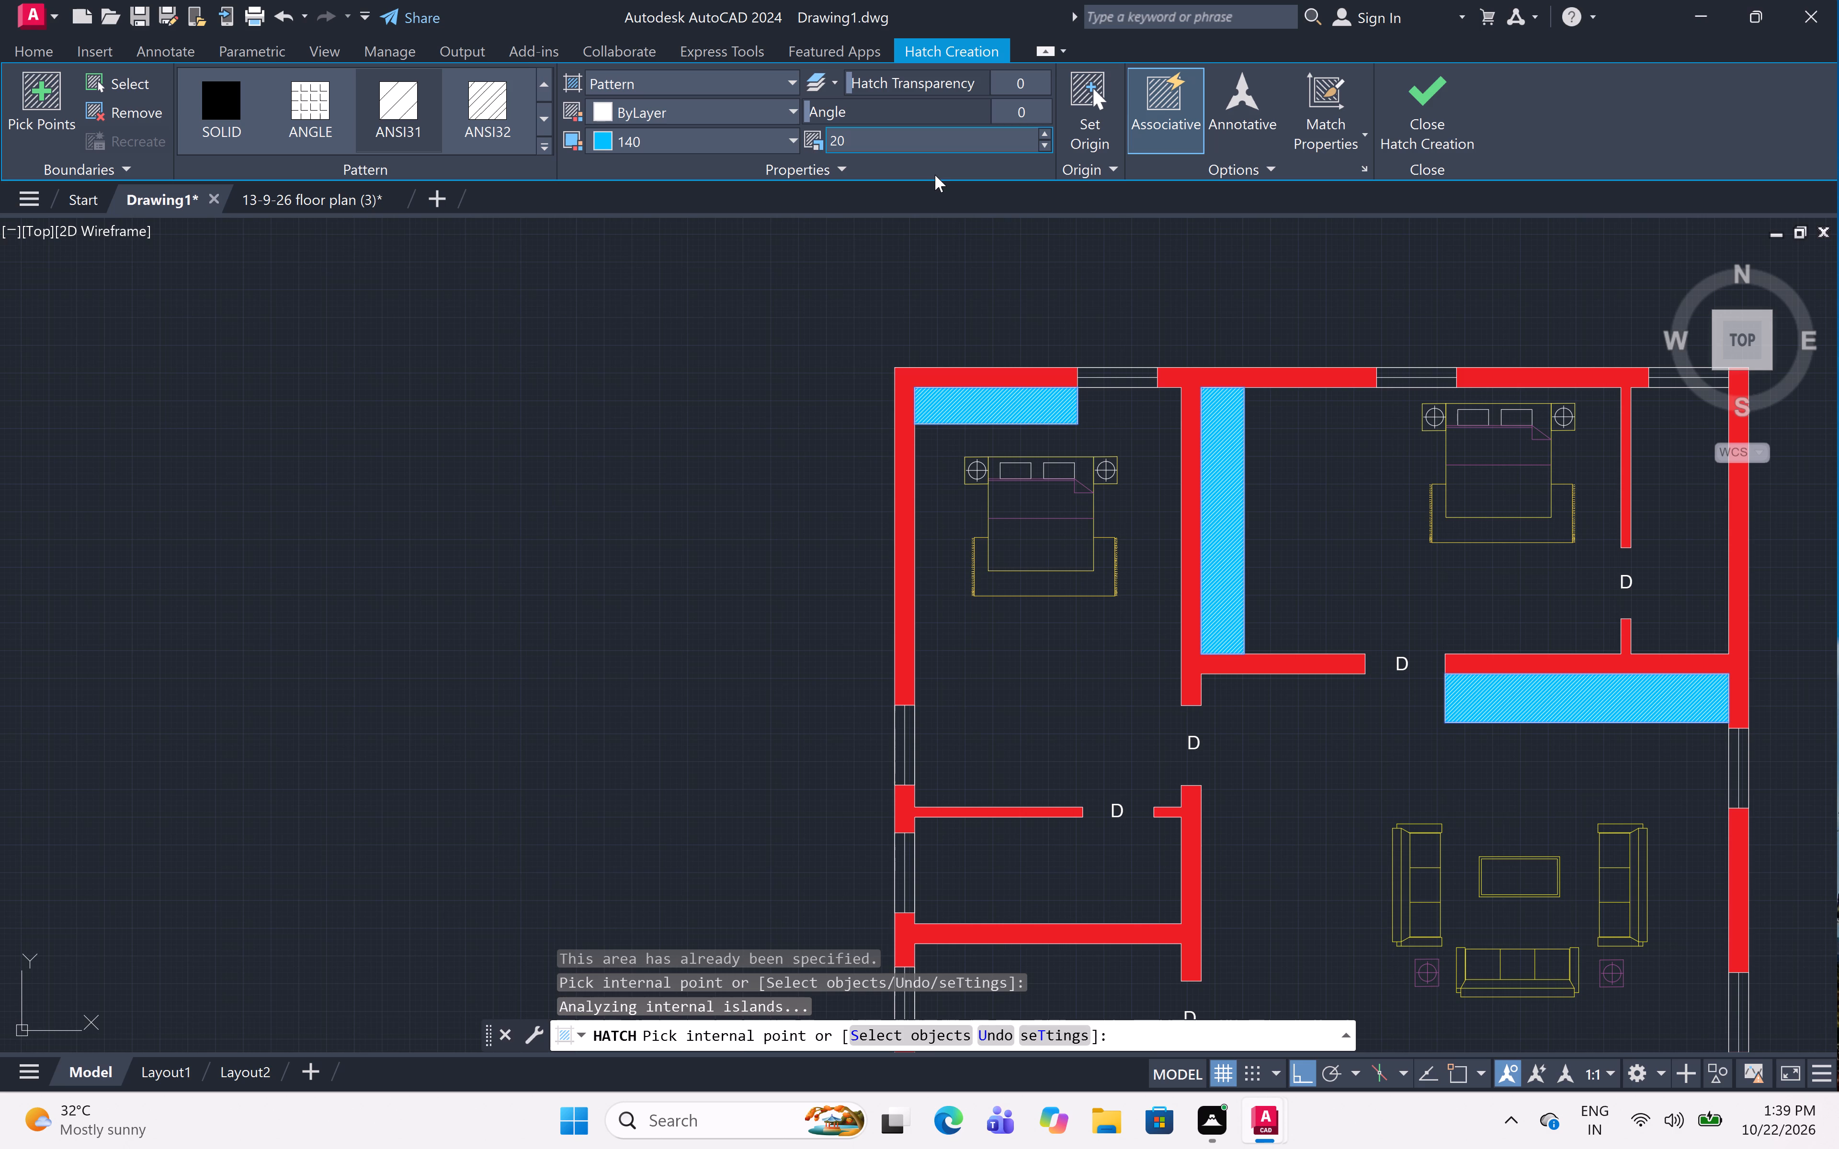
click(980, 410)
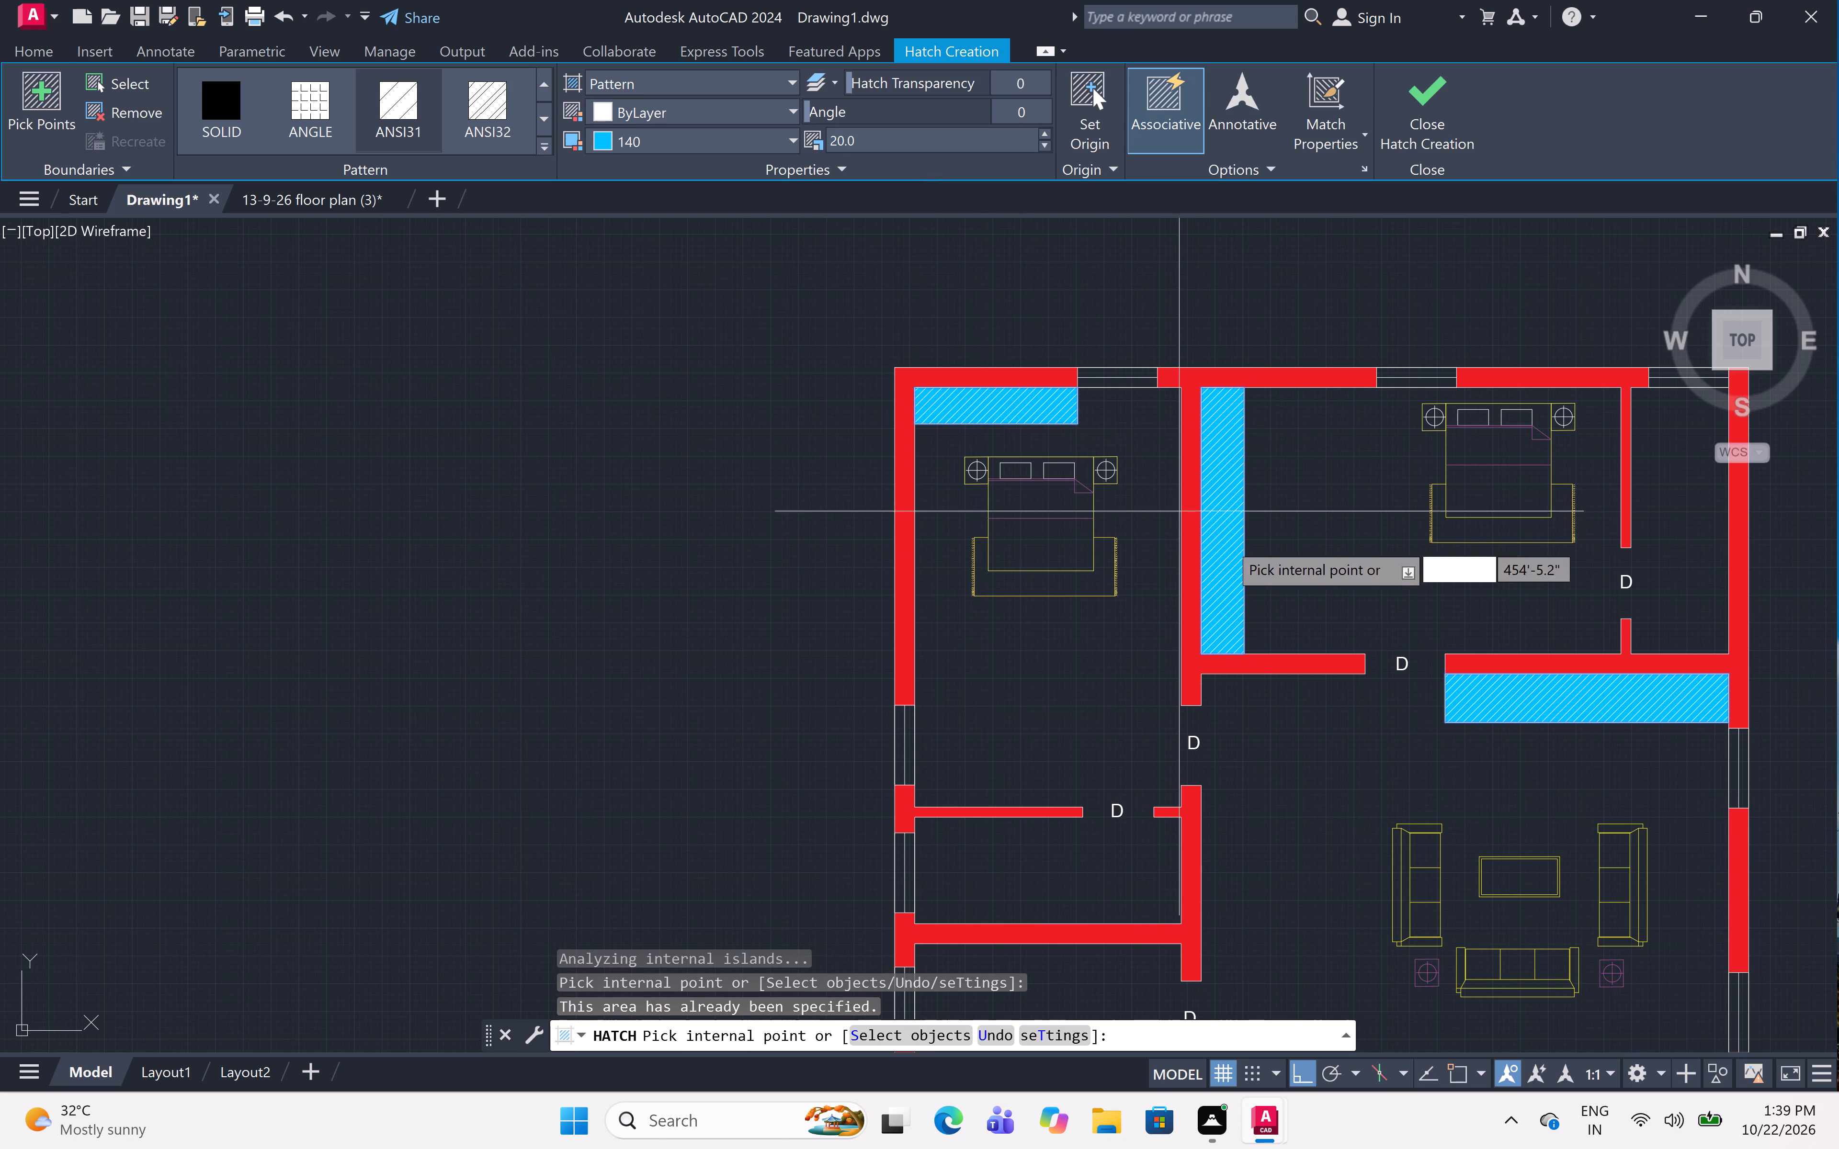
click(1208, 541)
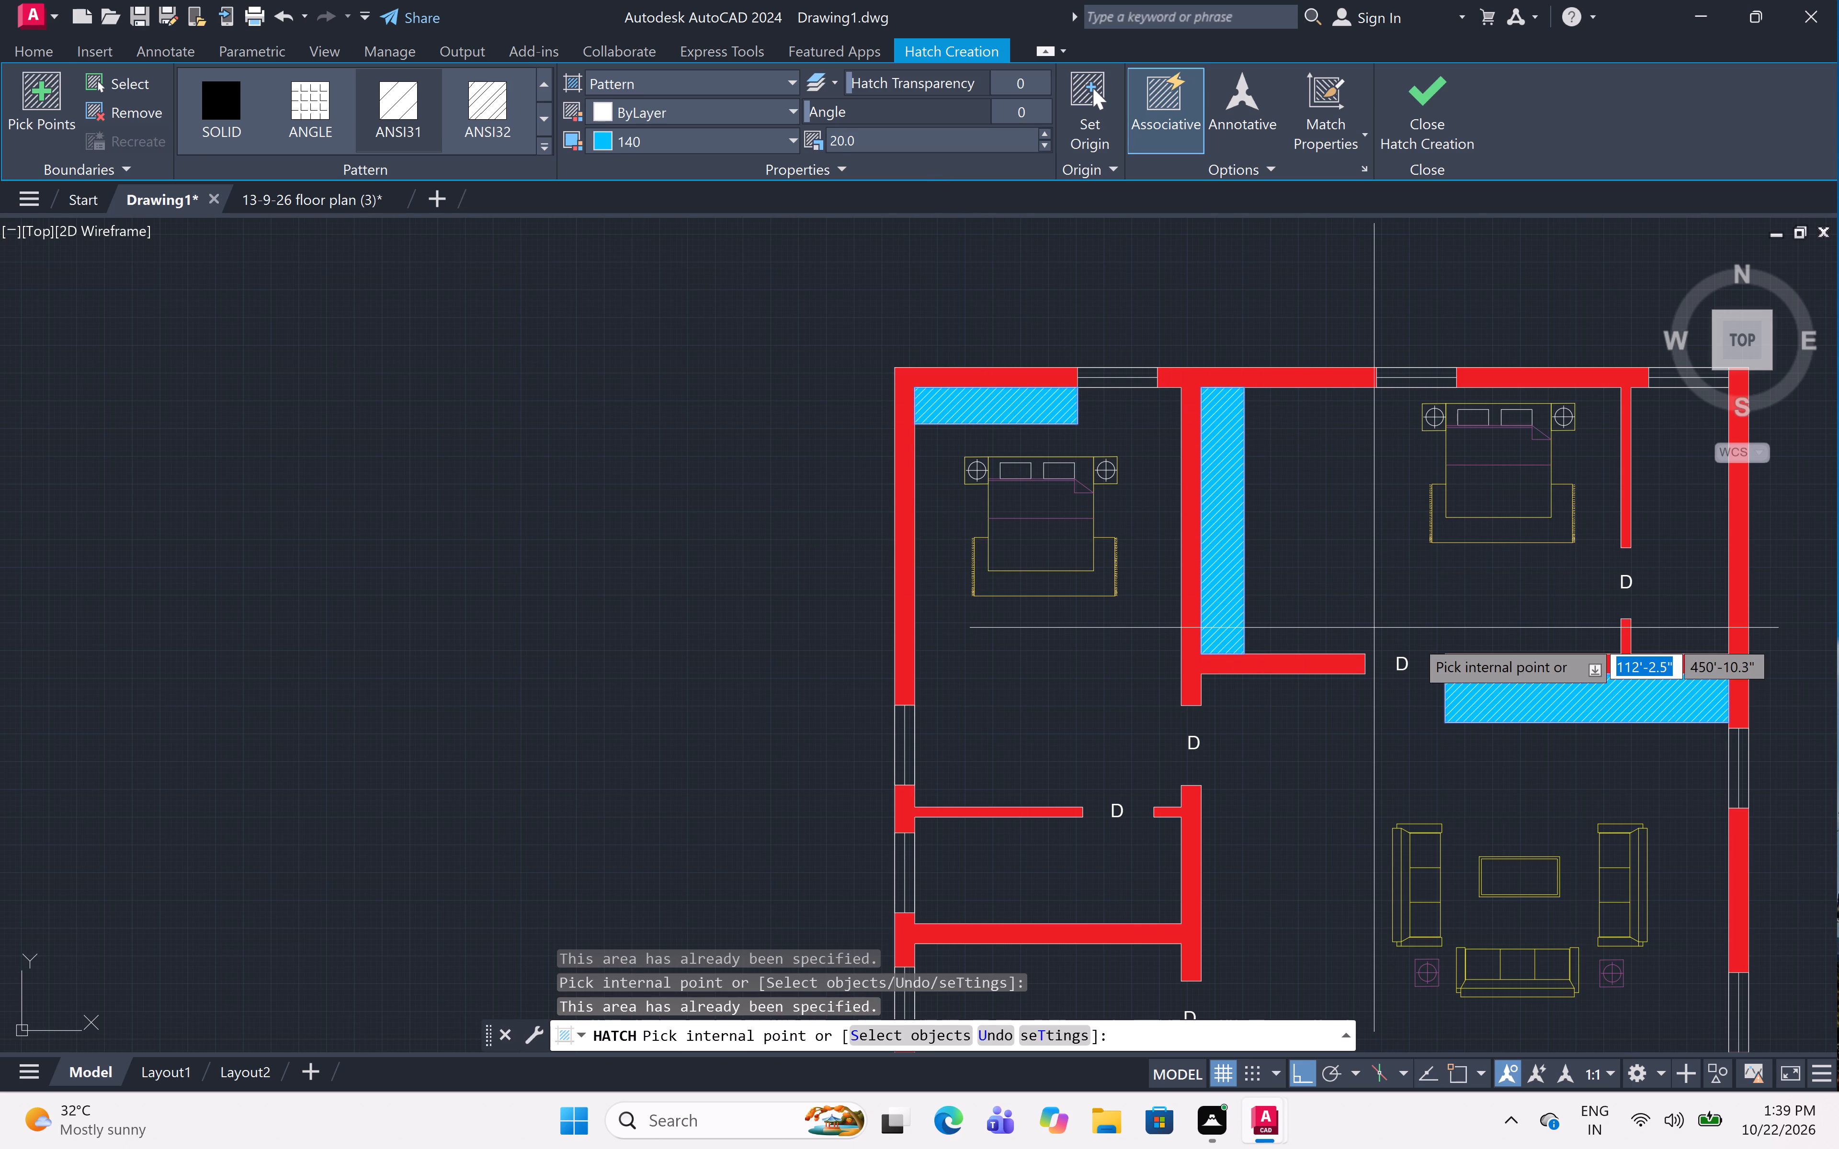
click(1526, 695)
key(Escape)
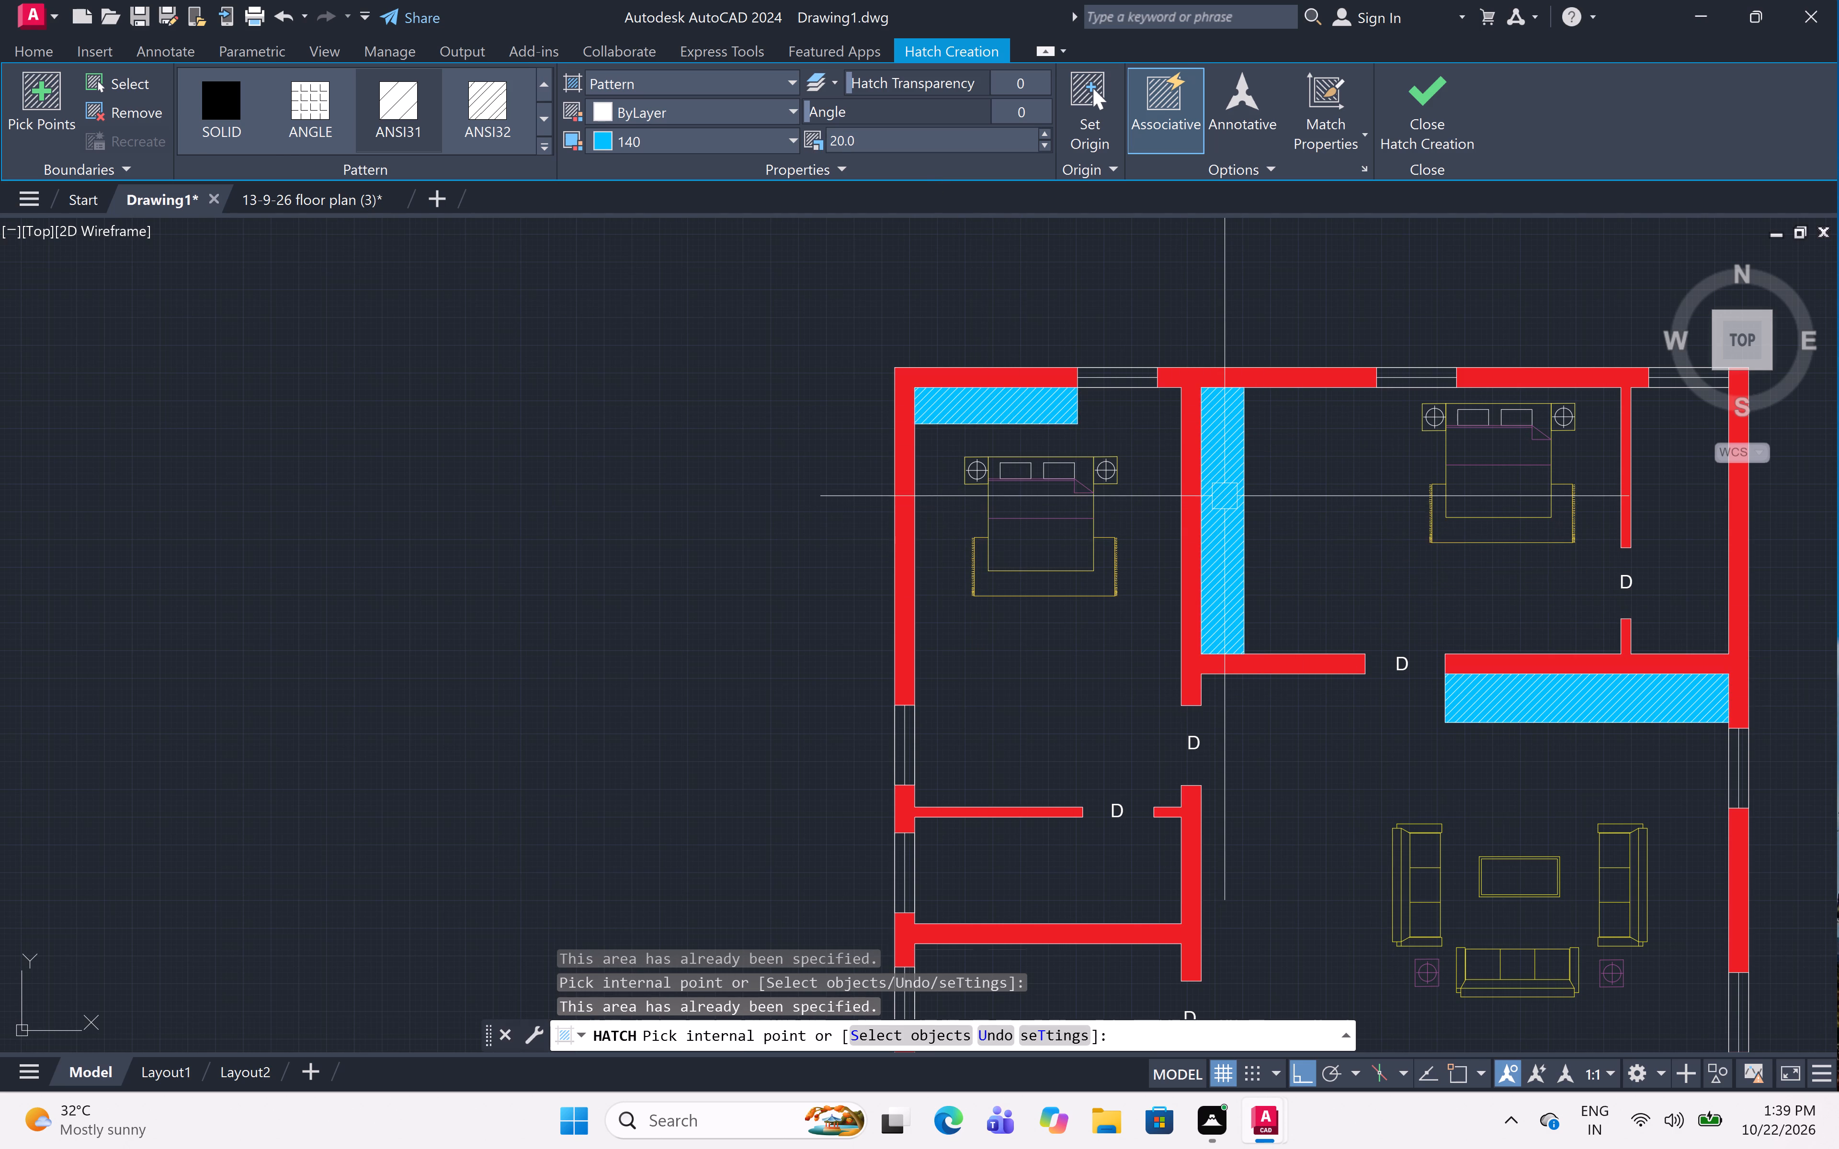
Add the multiline text label W above the top-left bedroom's window in the top wall.
scroll(1222, 495, down, 2)
middle_drag(1218, 496, 1126, 413)
scroll(1261, 474, up, 1)
middle_drag(1261, 472, 1206, 595)
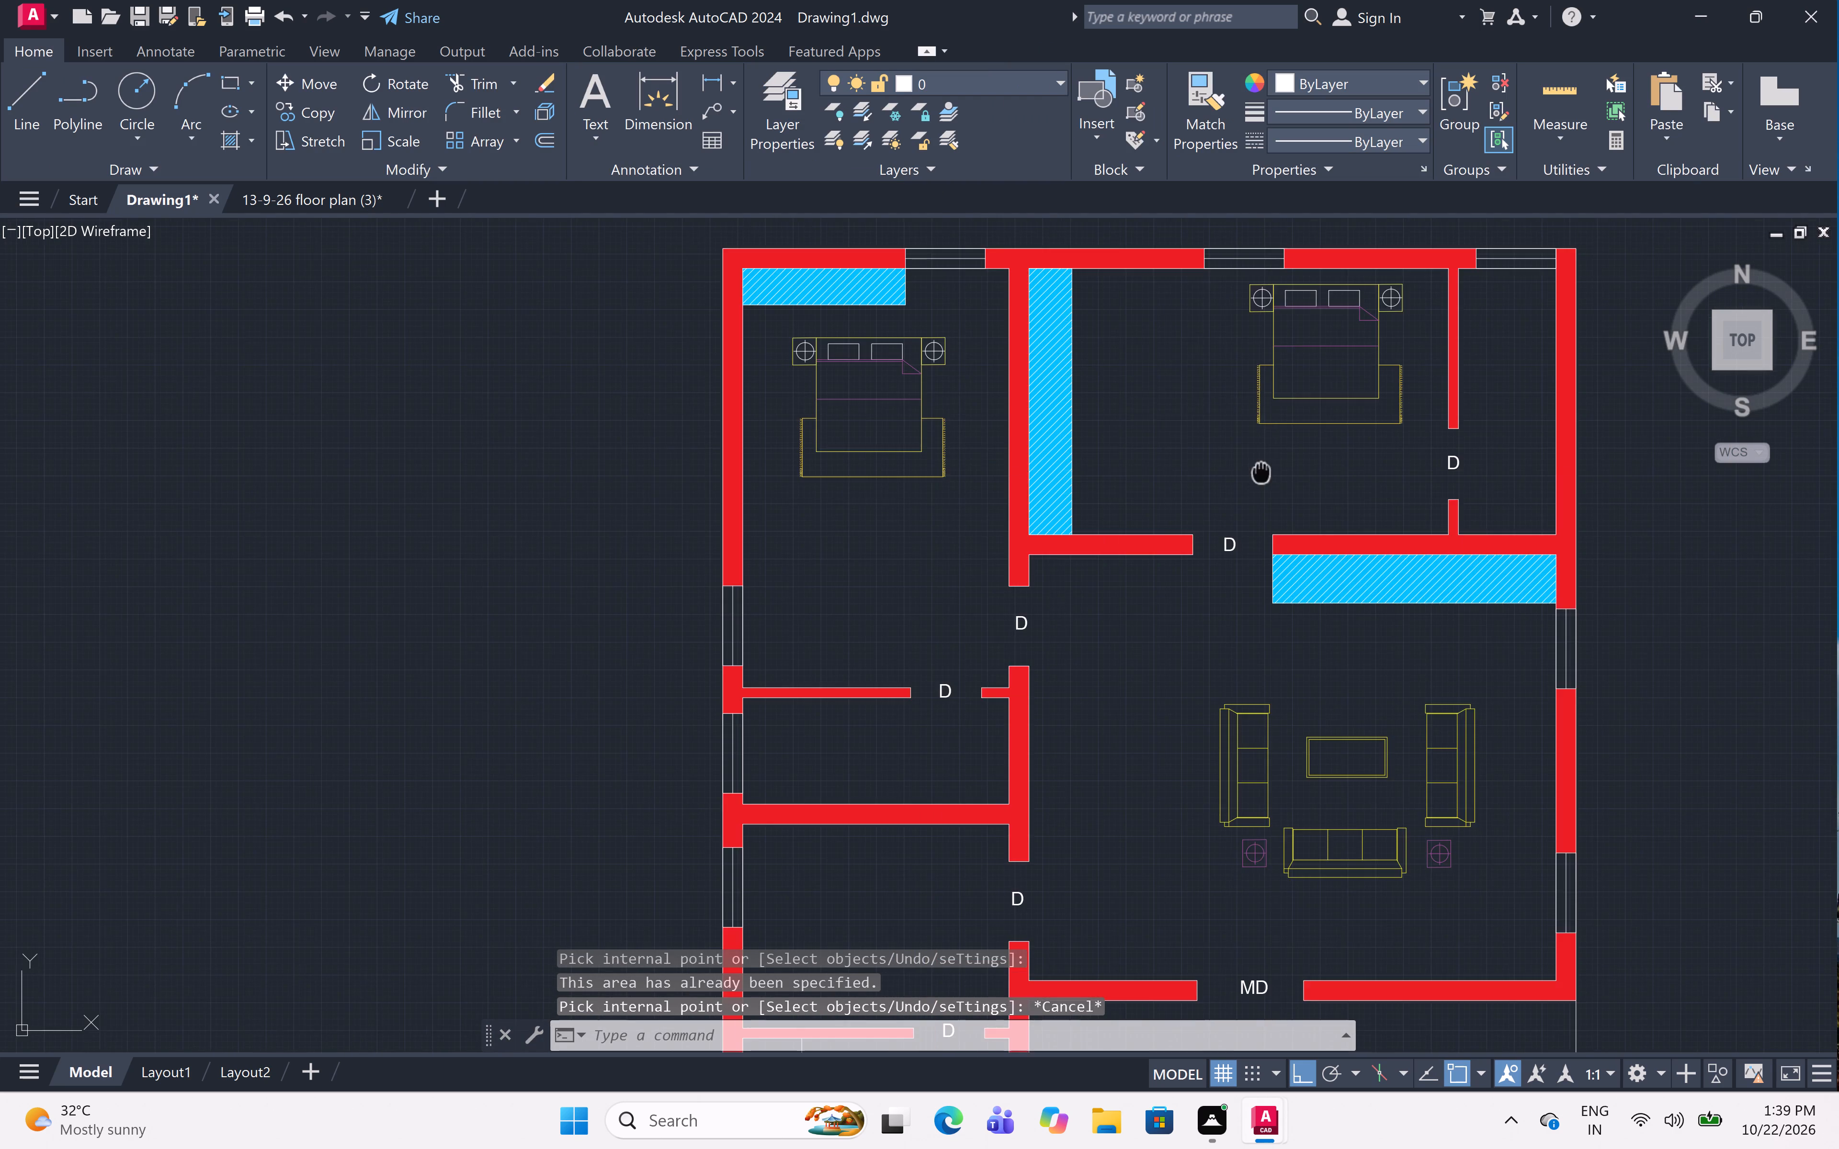
middle_drag(1206, 595, 1192, 620)
scroll(1244, 477, down, 1)
middle_drag(1241, 494, 1289, 322)
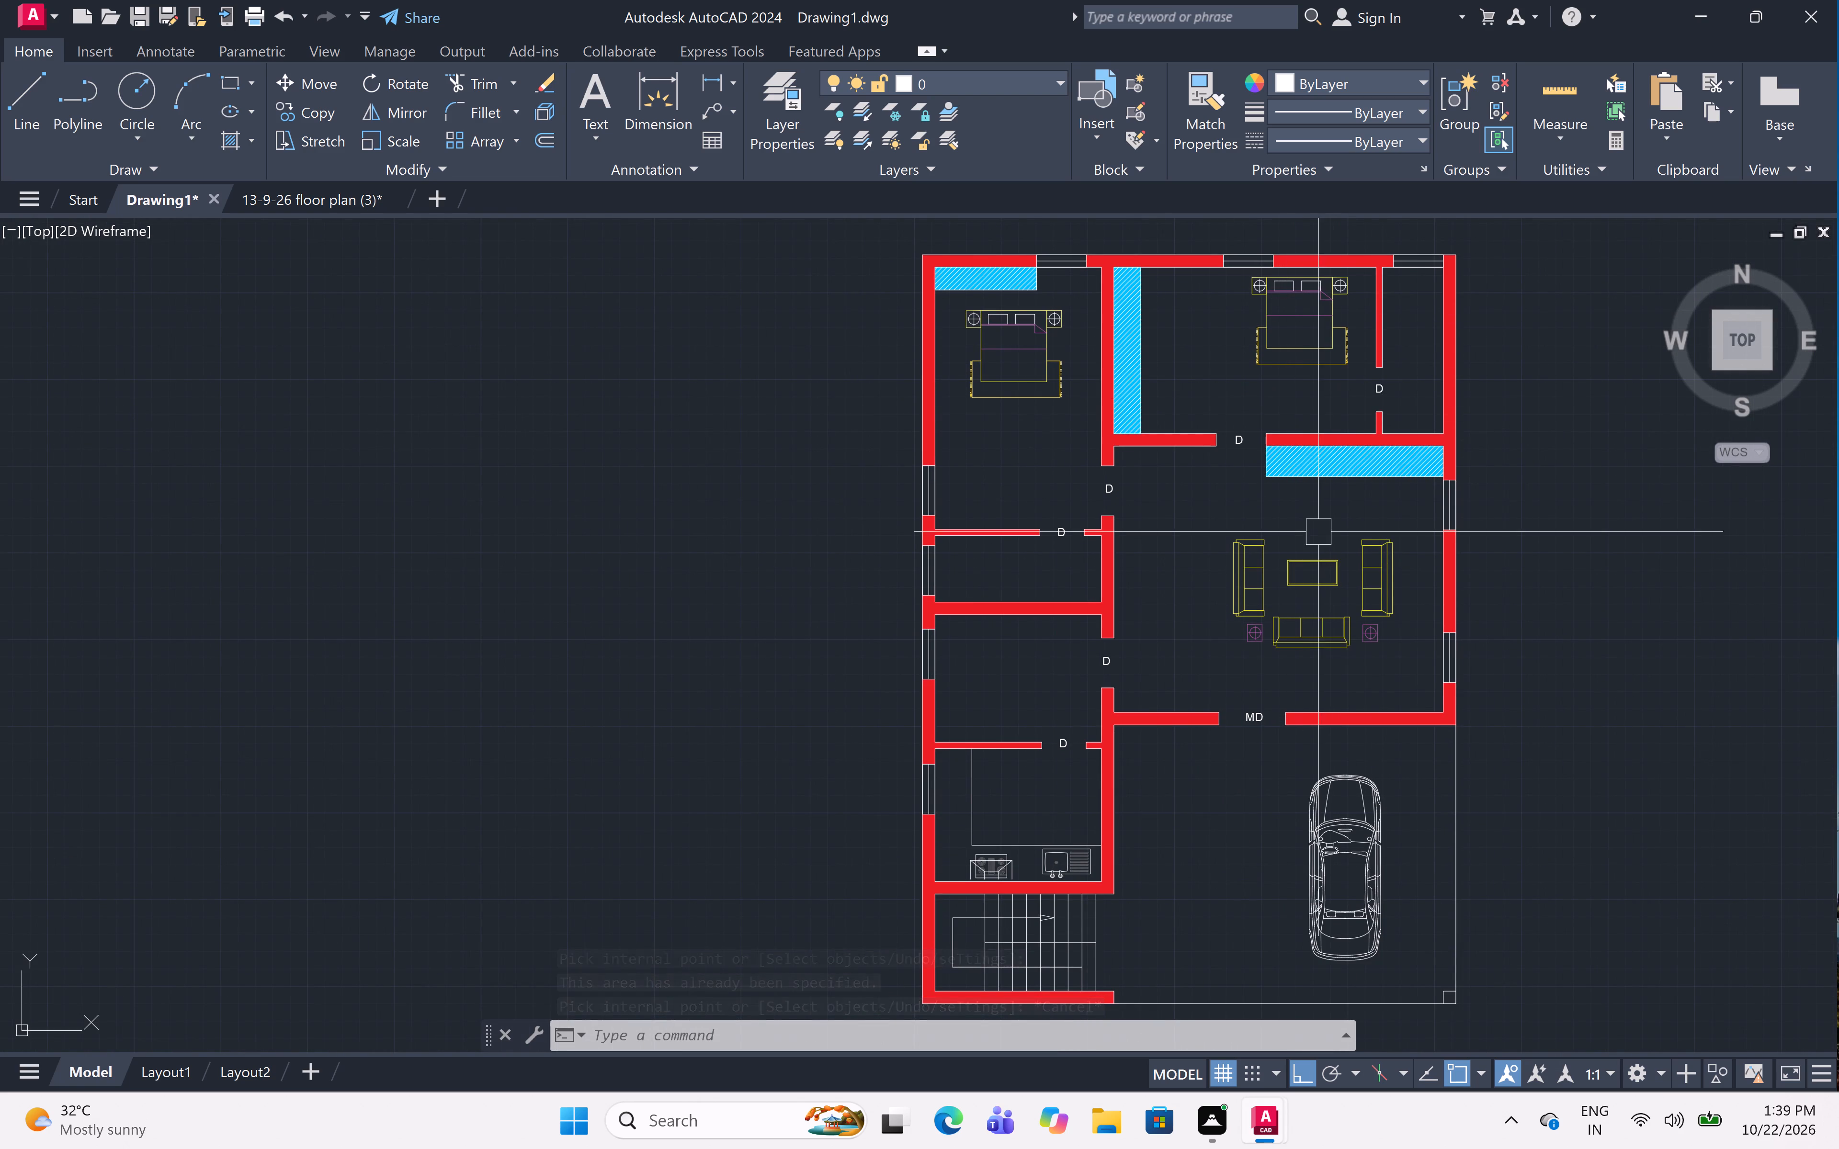
middle_drag(1183, 451, 1180, 510)
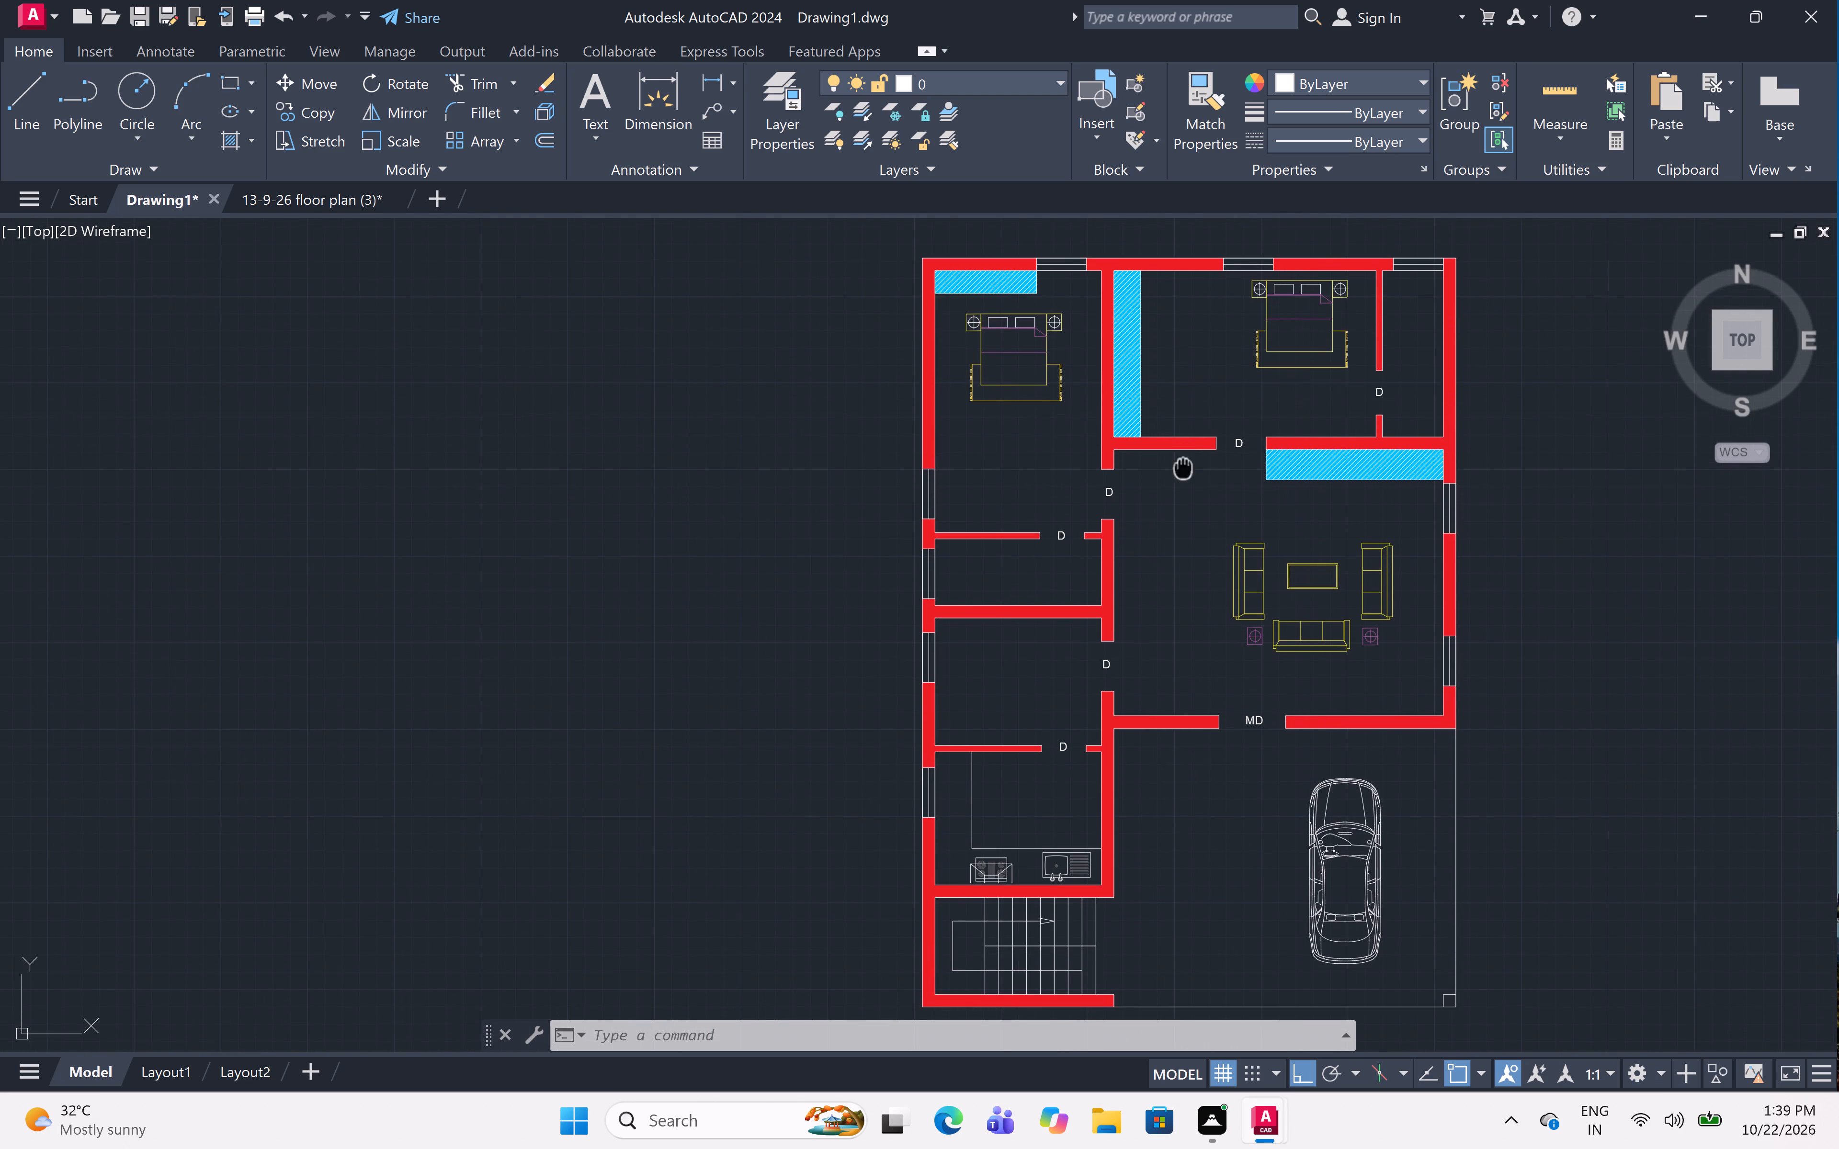
middle_drag(1180, 510, 1212, 566)
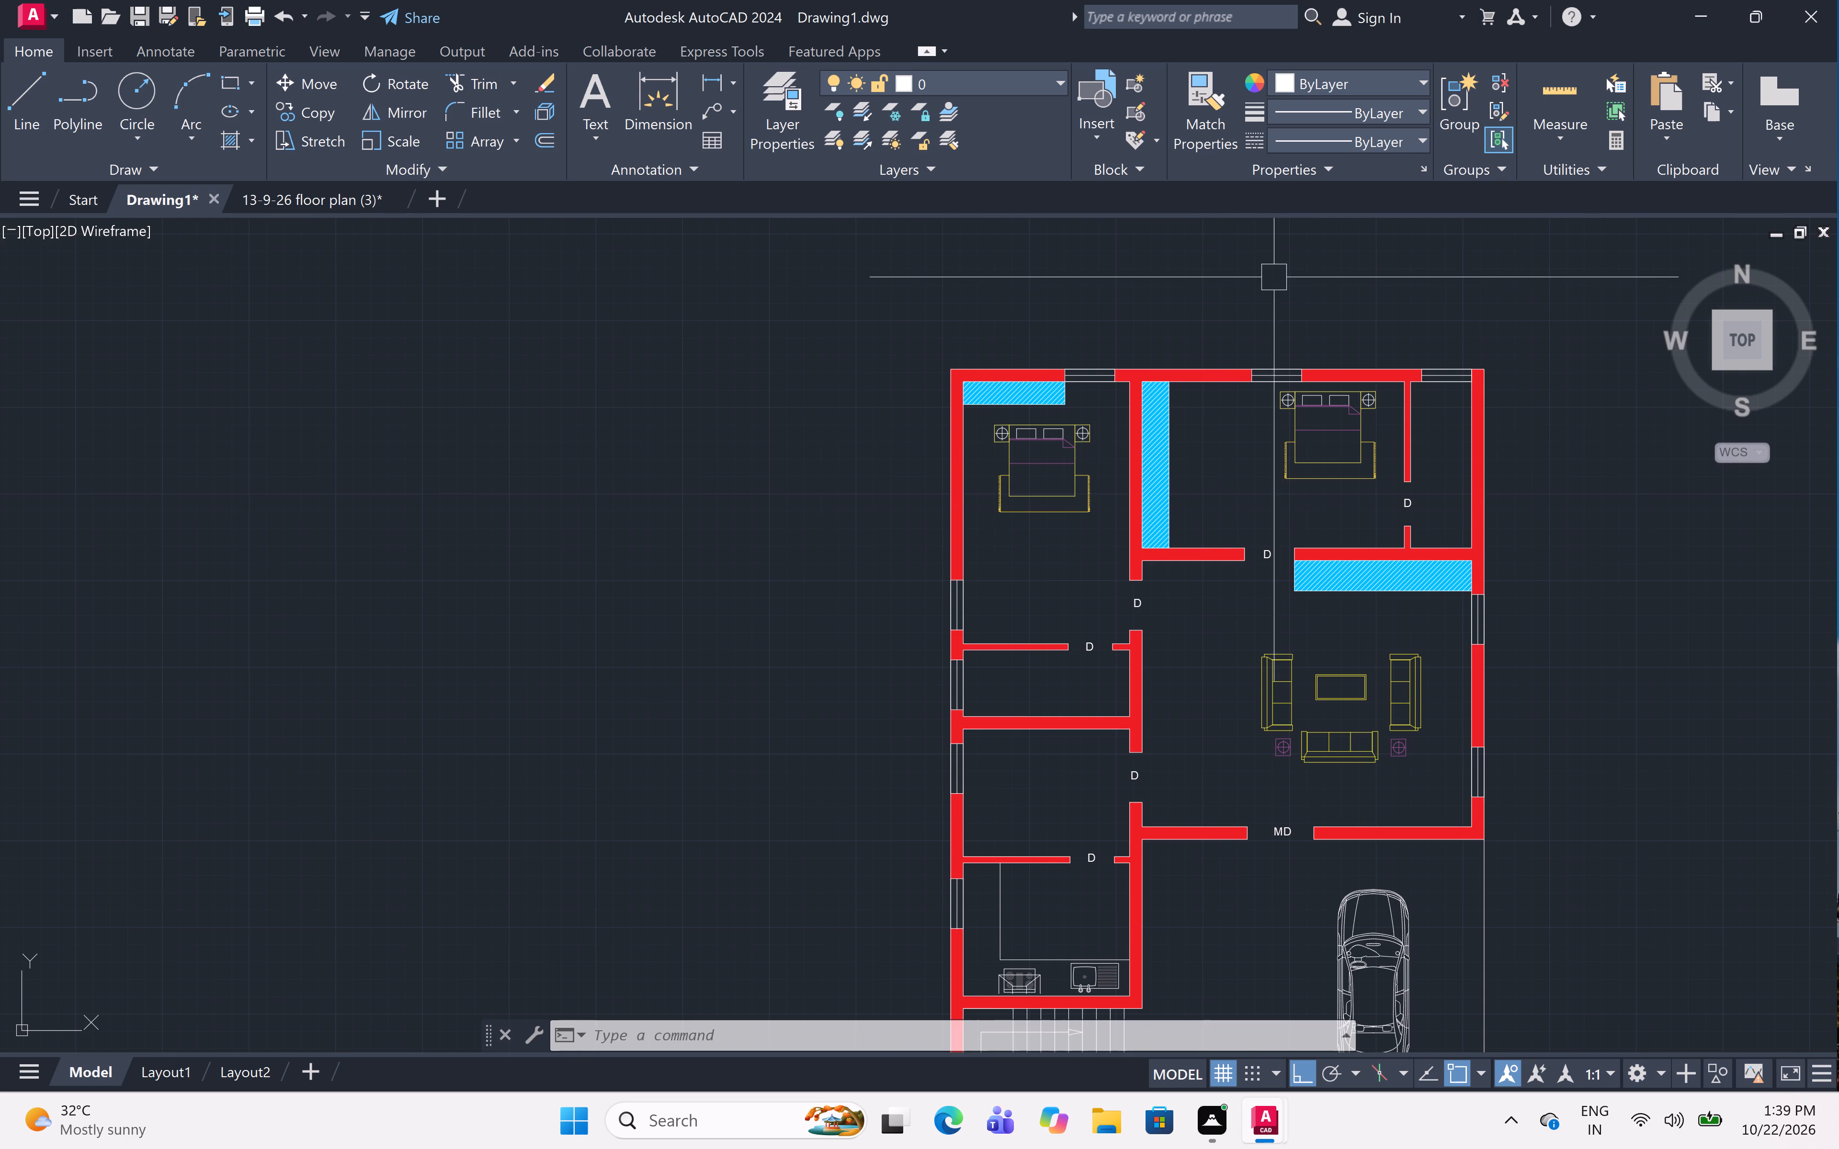
scroll(1093, 350, up, 4)
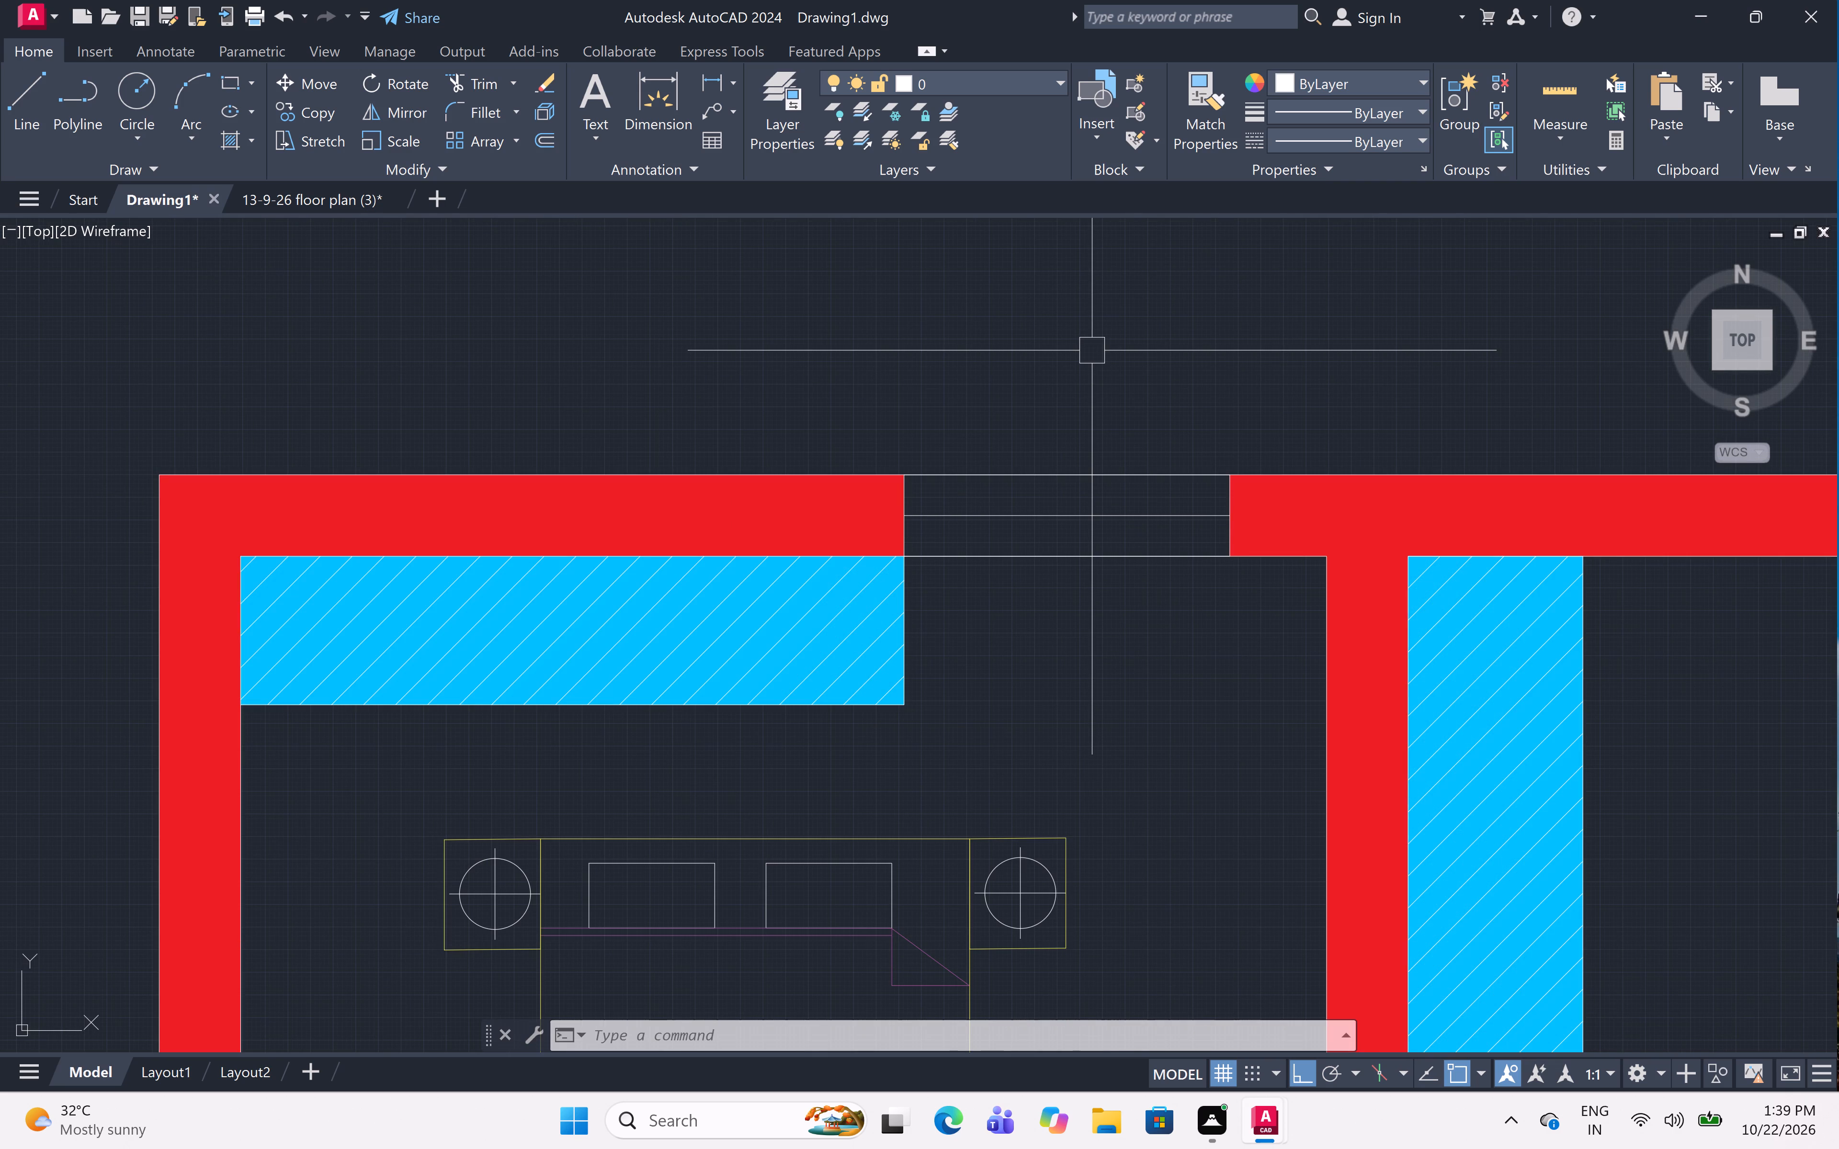
text(MT)
key(space)
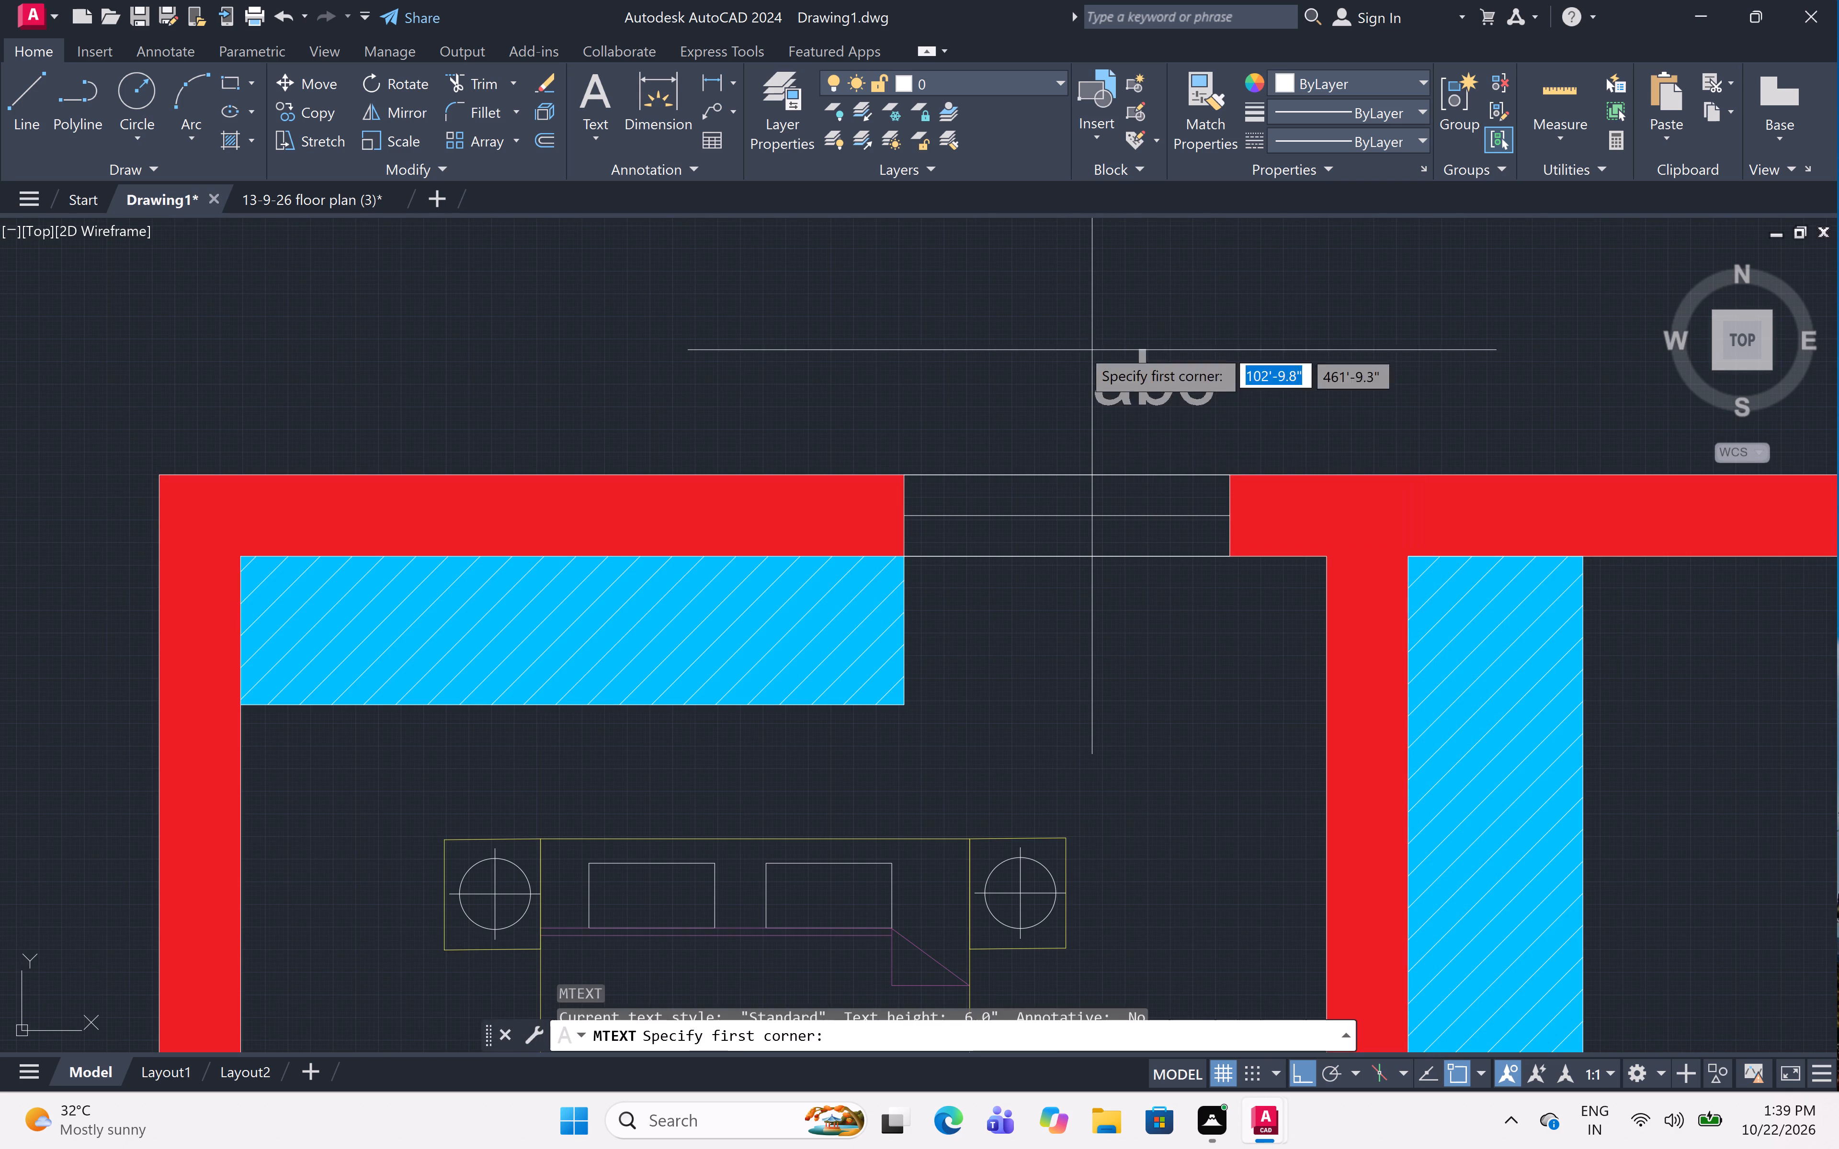
click(984, 349)
click(1087, 440)
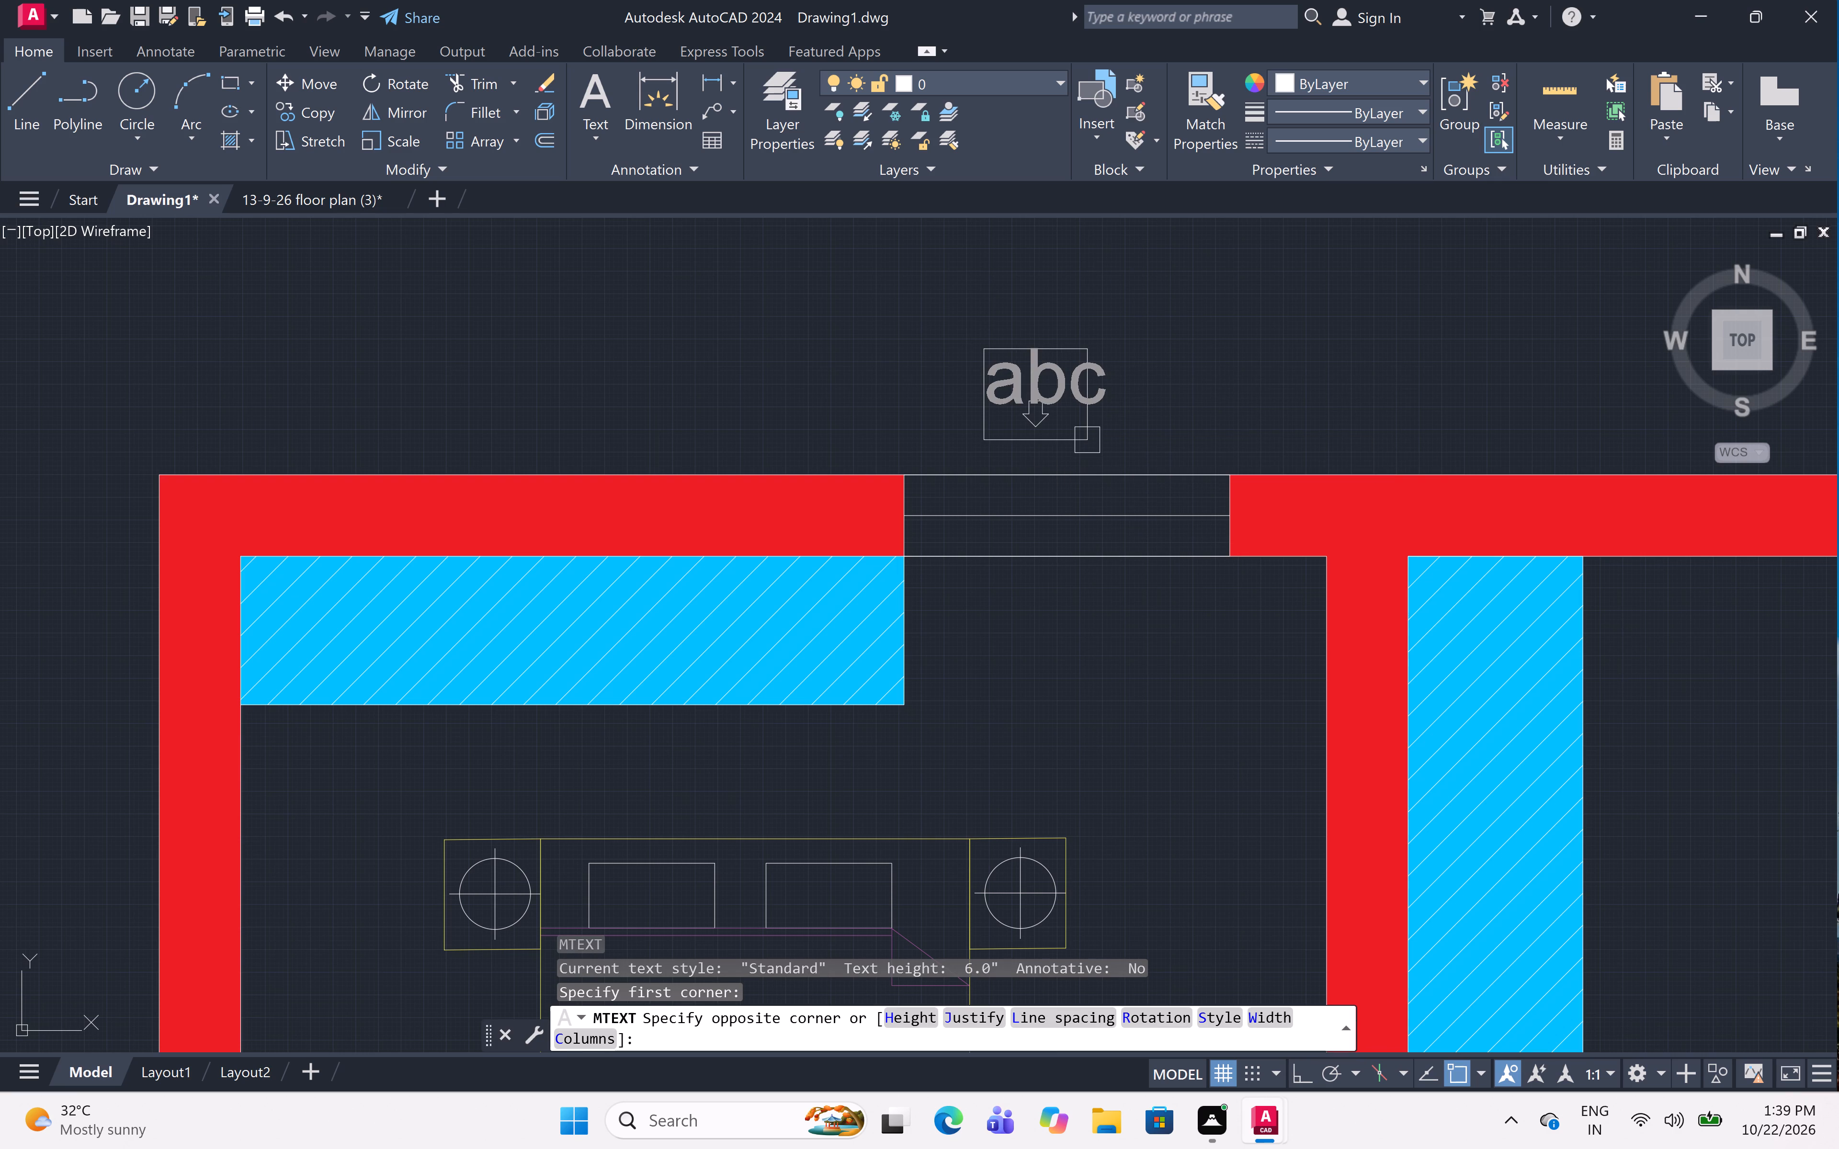
key(w)
click(1175, 417)
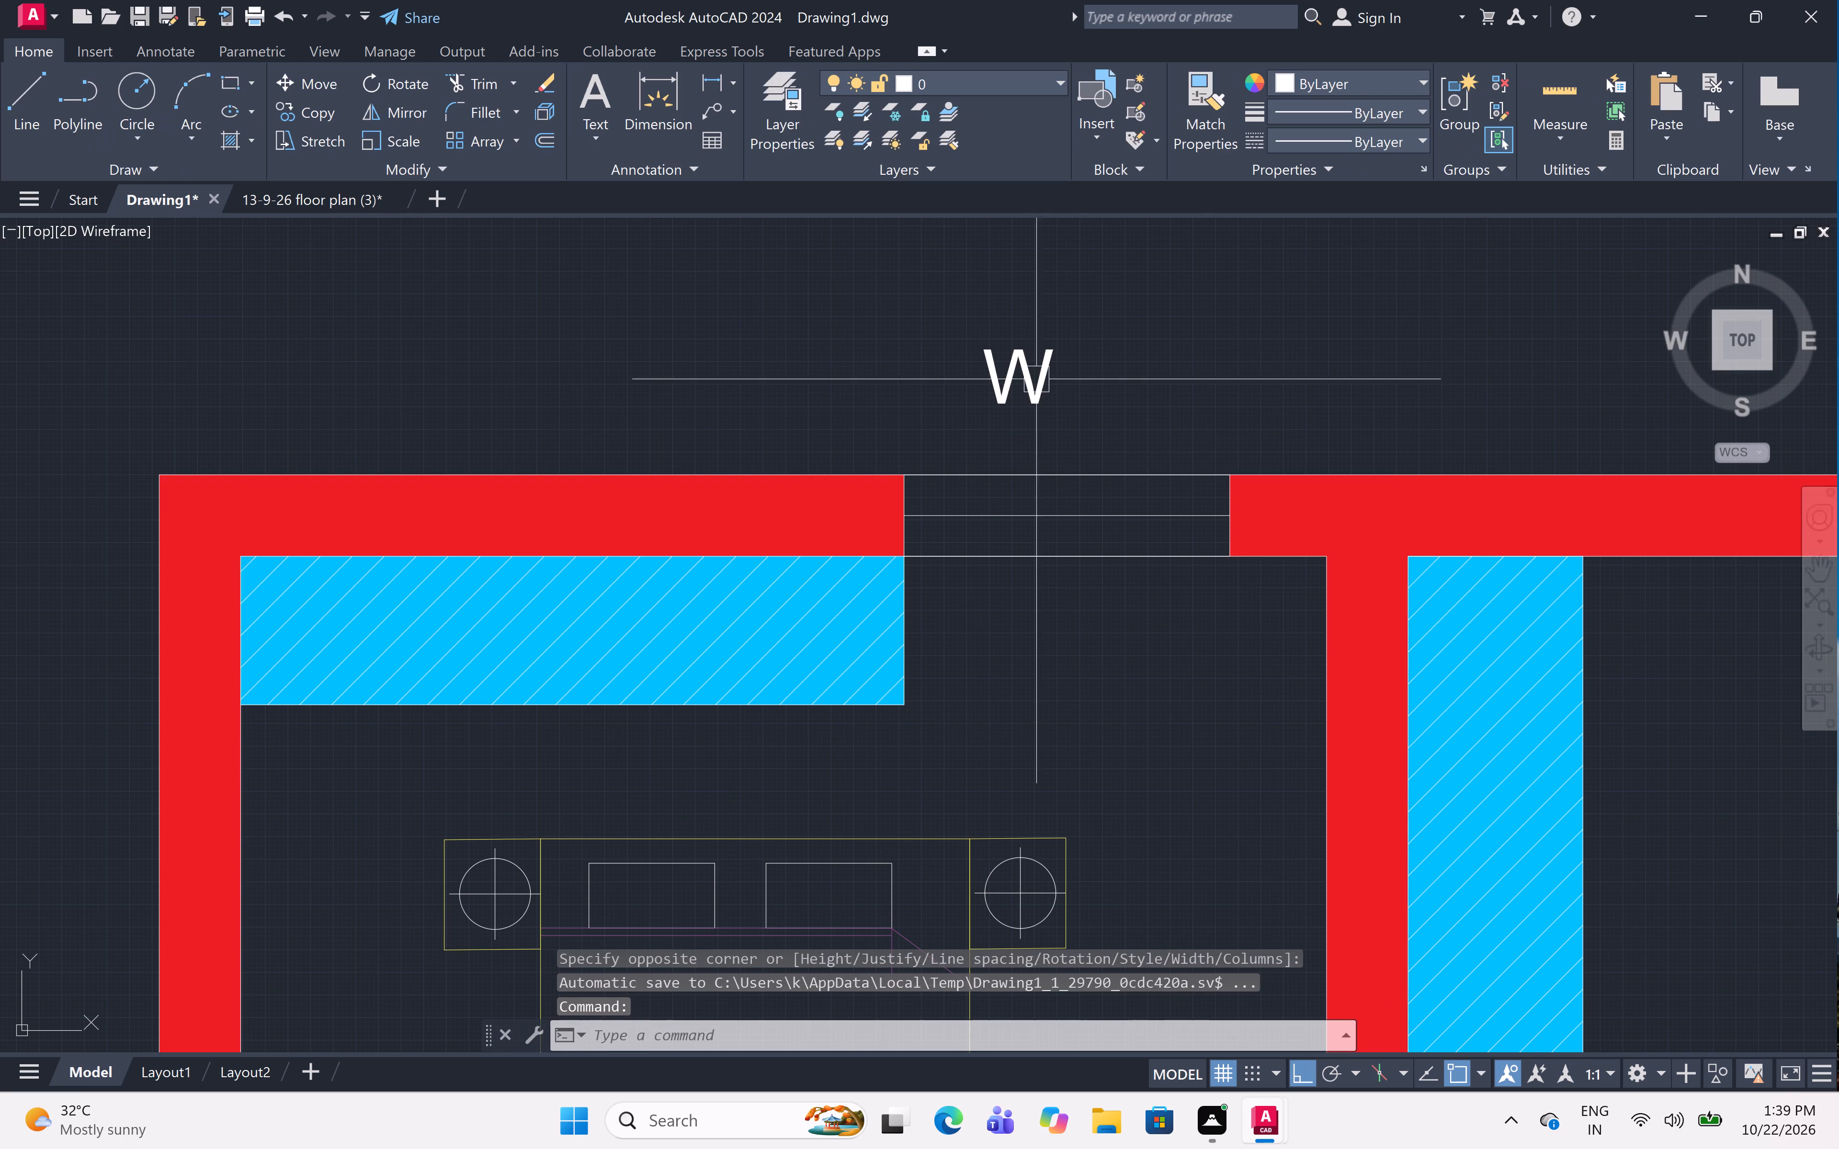
Move the W label closer to the top-left bedroom's window, with Ortho off for free placement.
click(1023, 375)
key(m)
key(space)
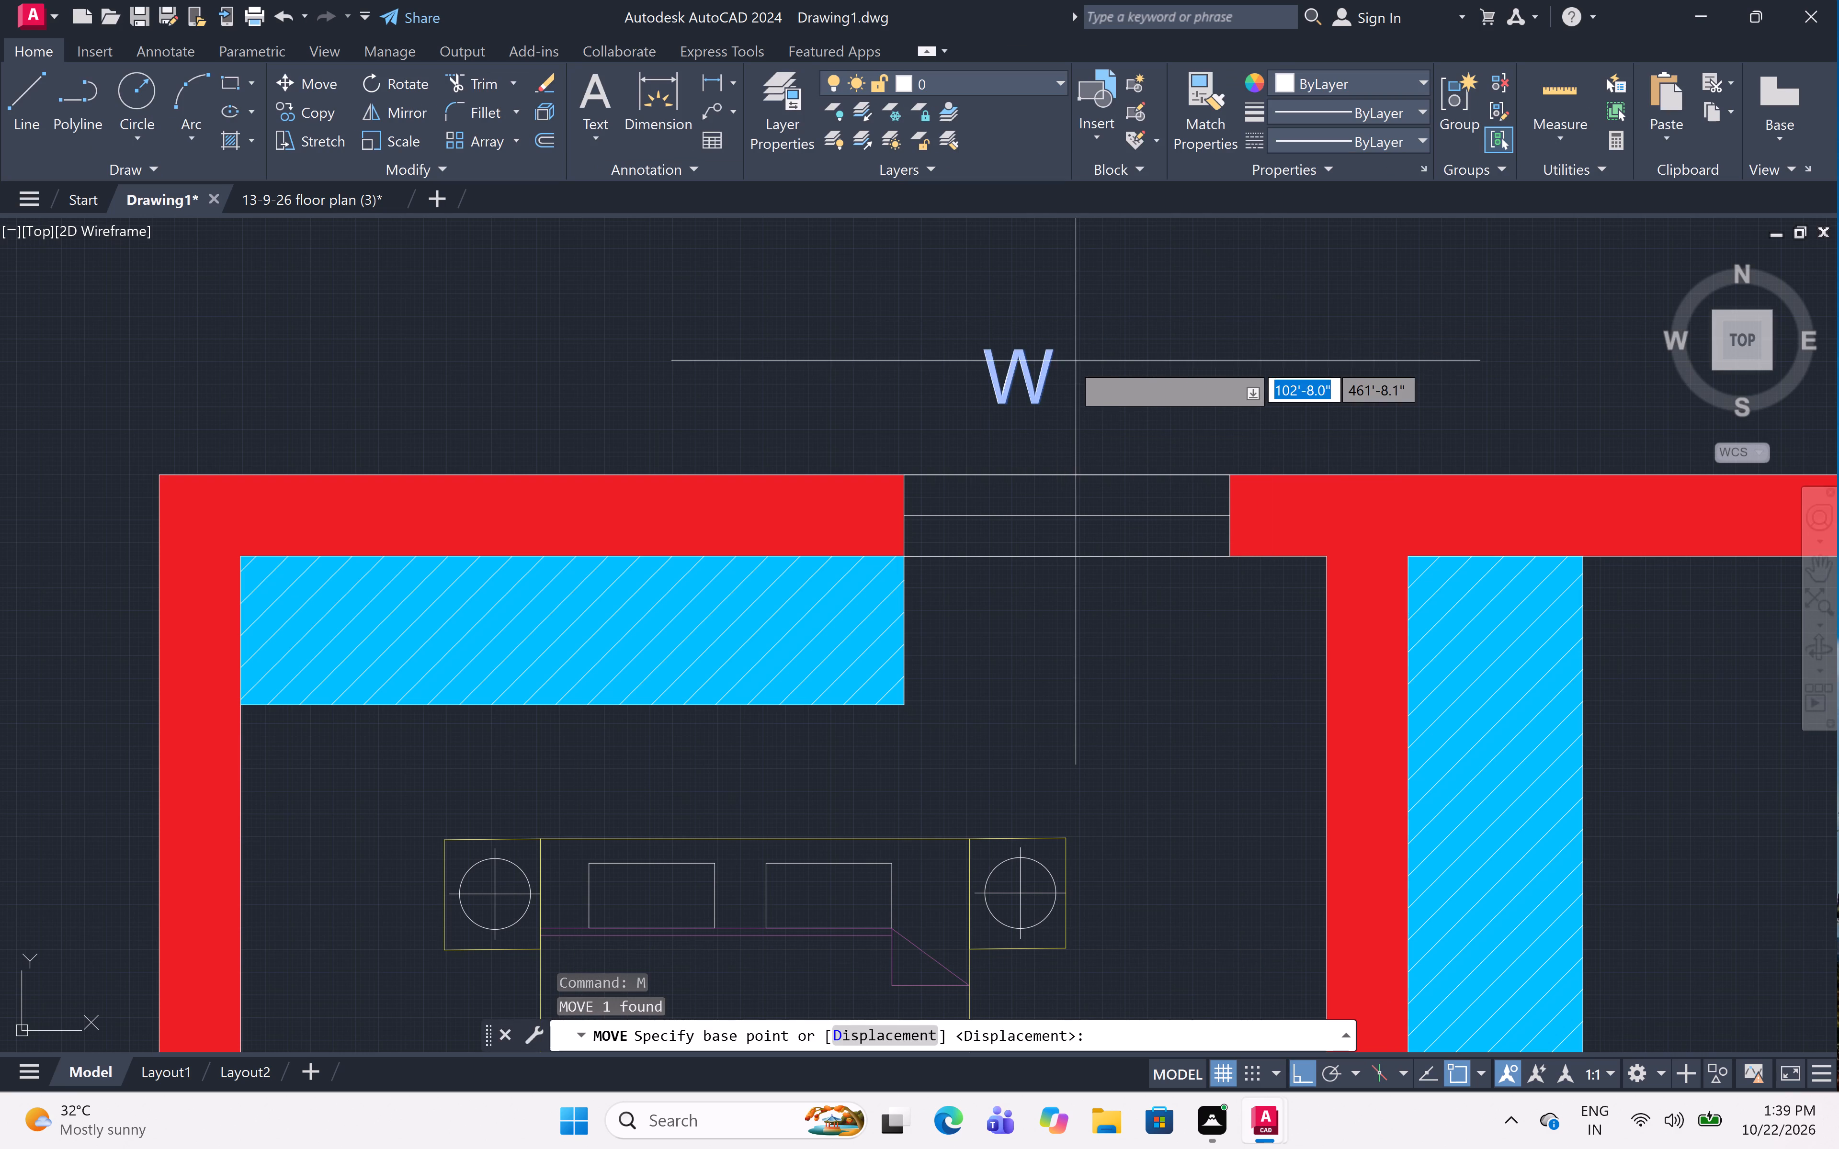
click(989, 379)
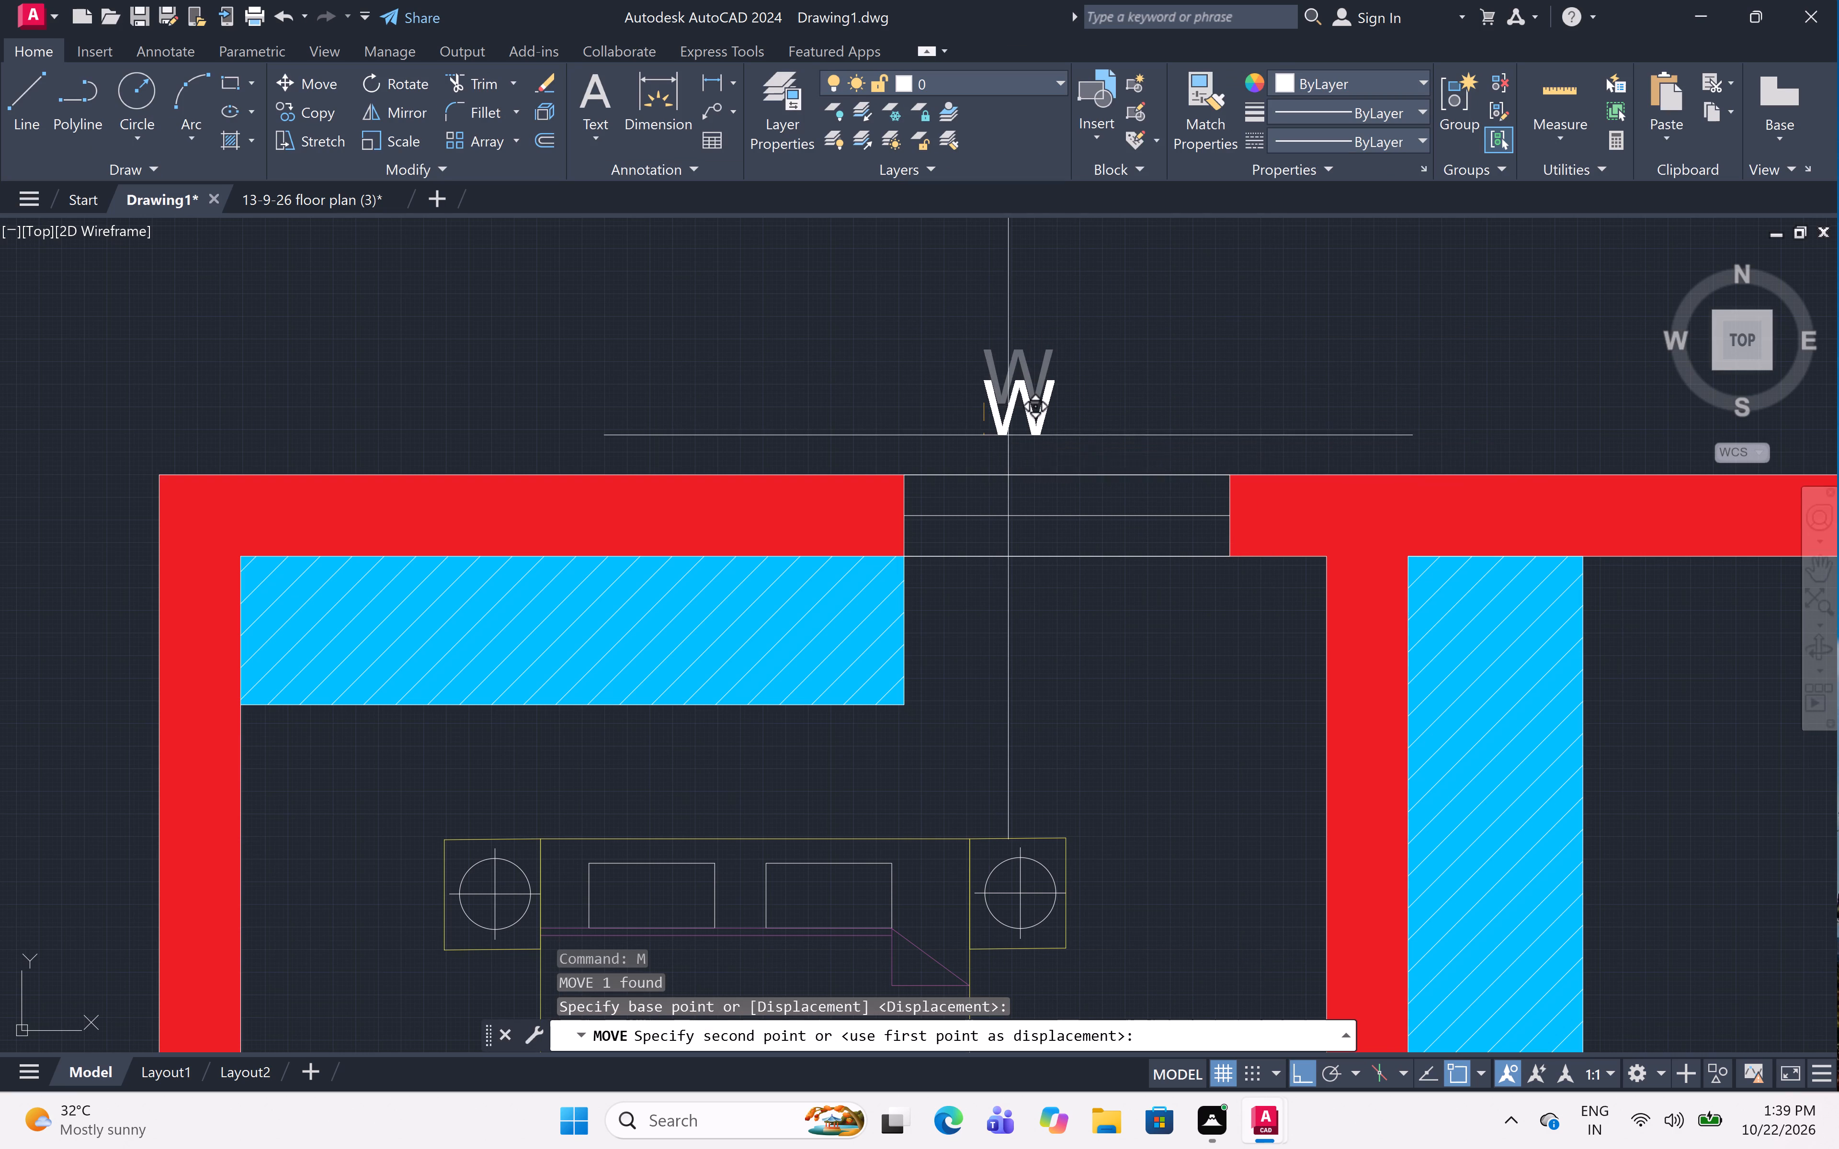
key(F8)
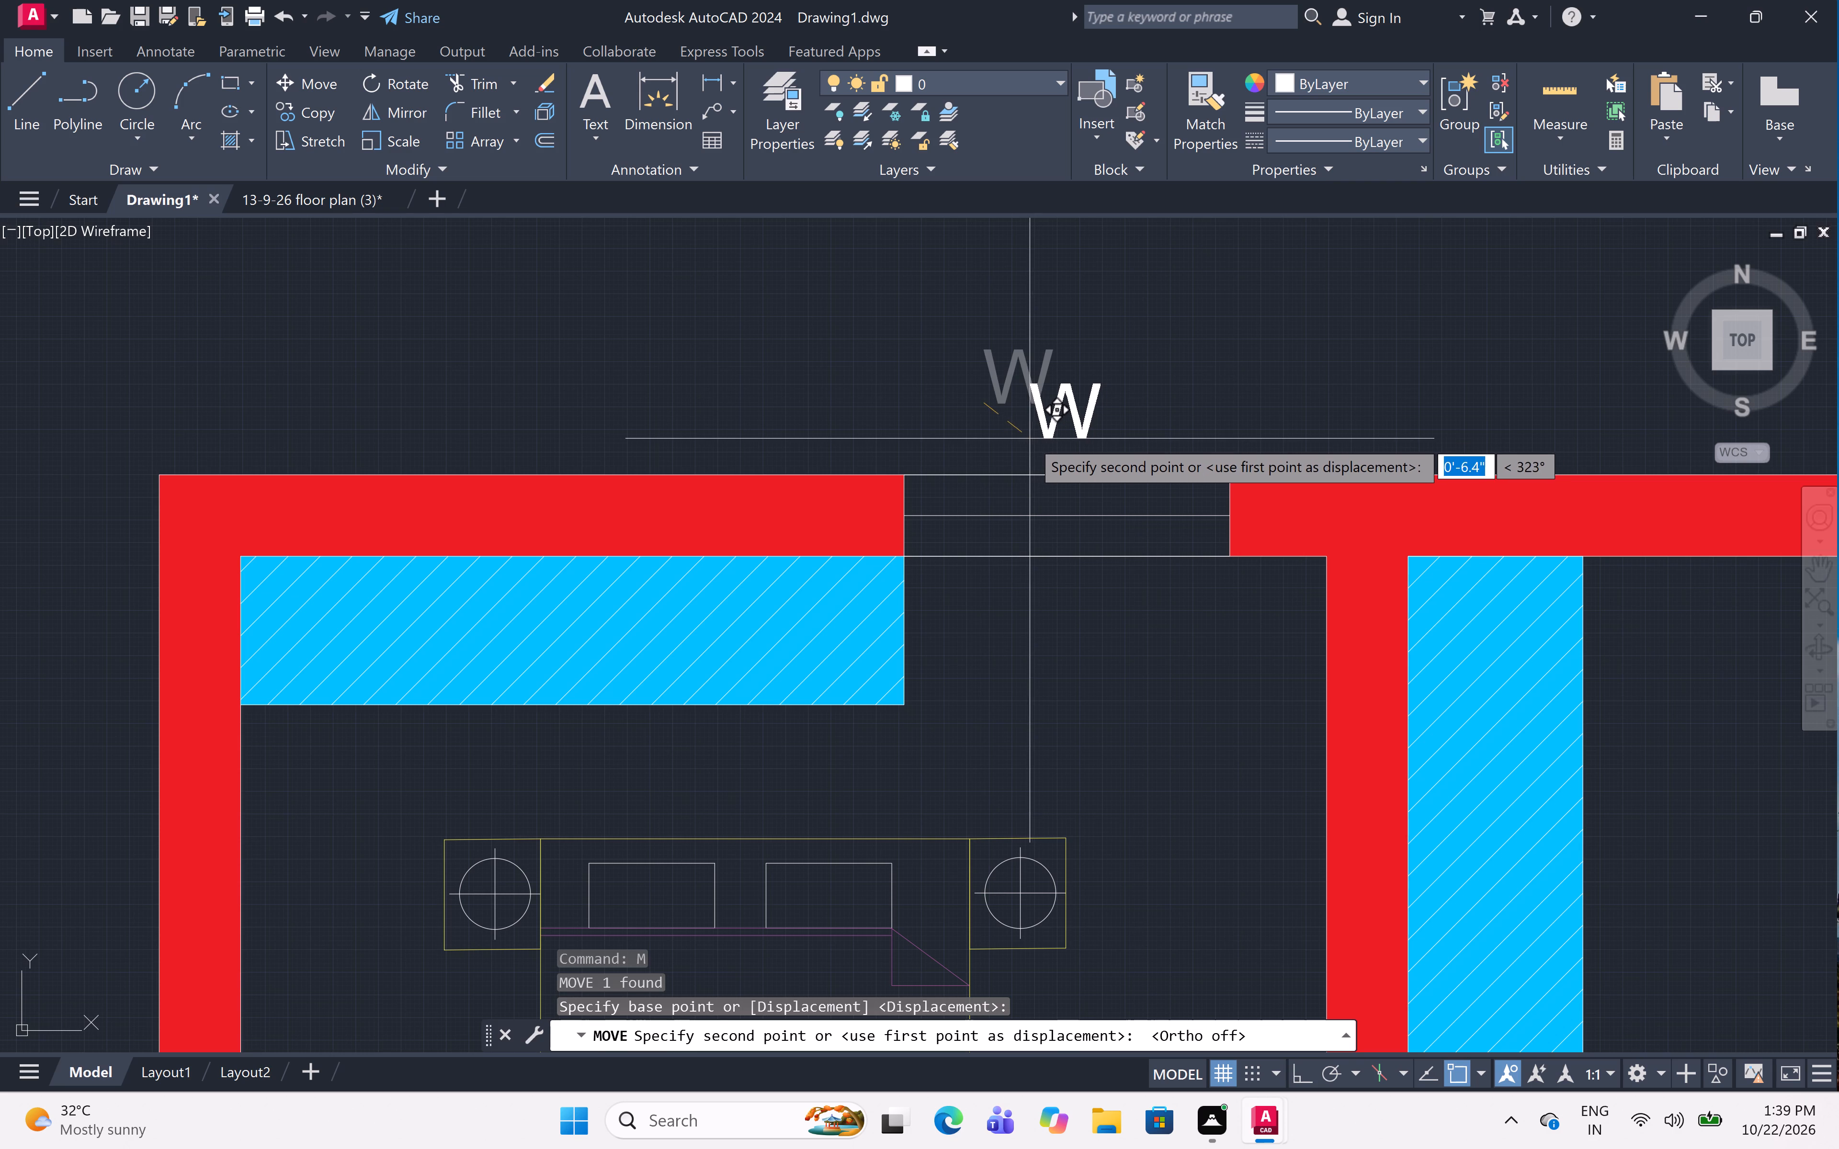
click(1012, 440)
Copy the W label above the other two windows in the top wall, keeping it level with the first.
click(1025, 418)
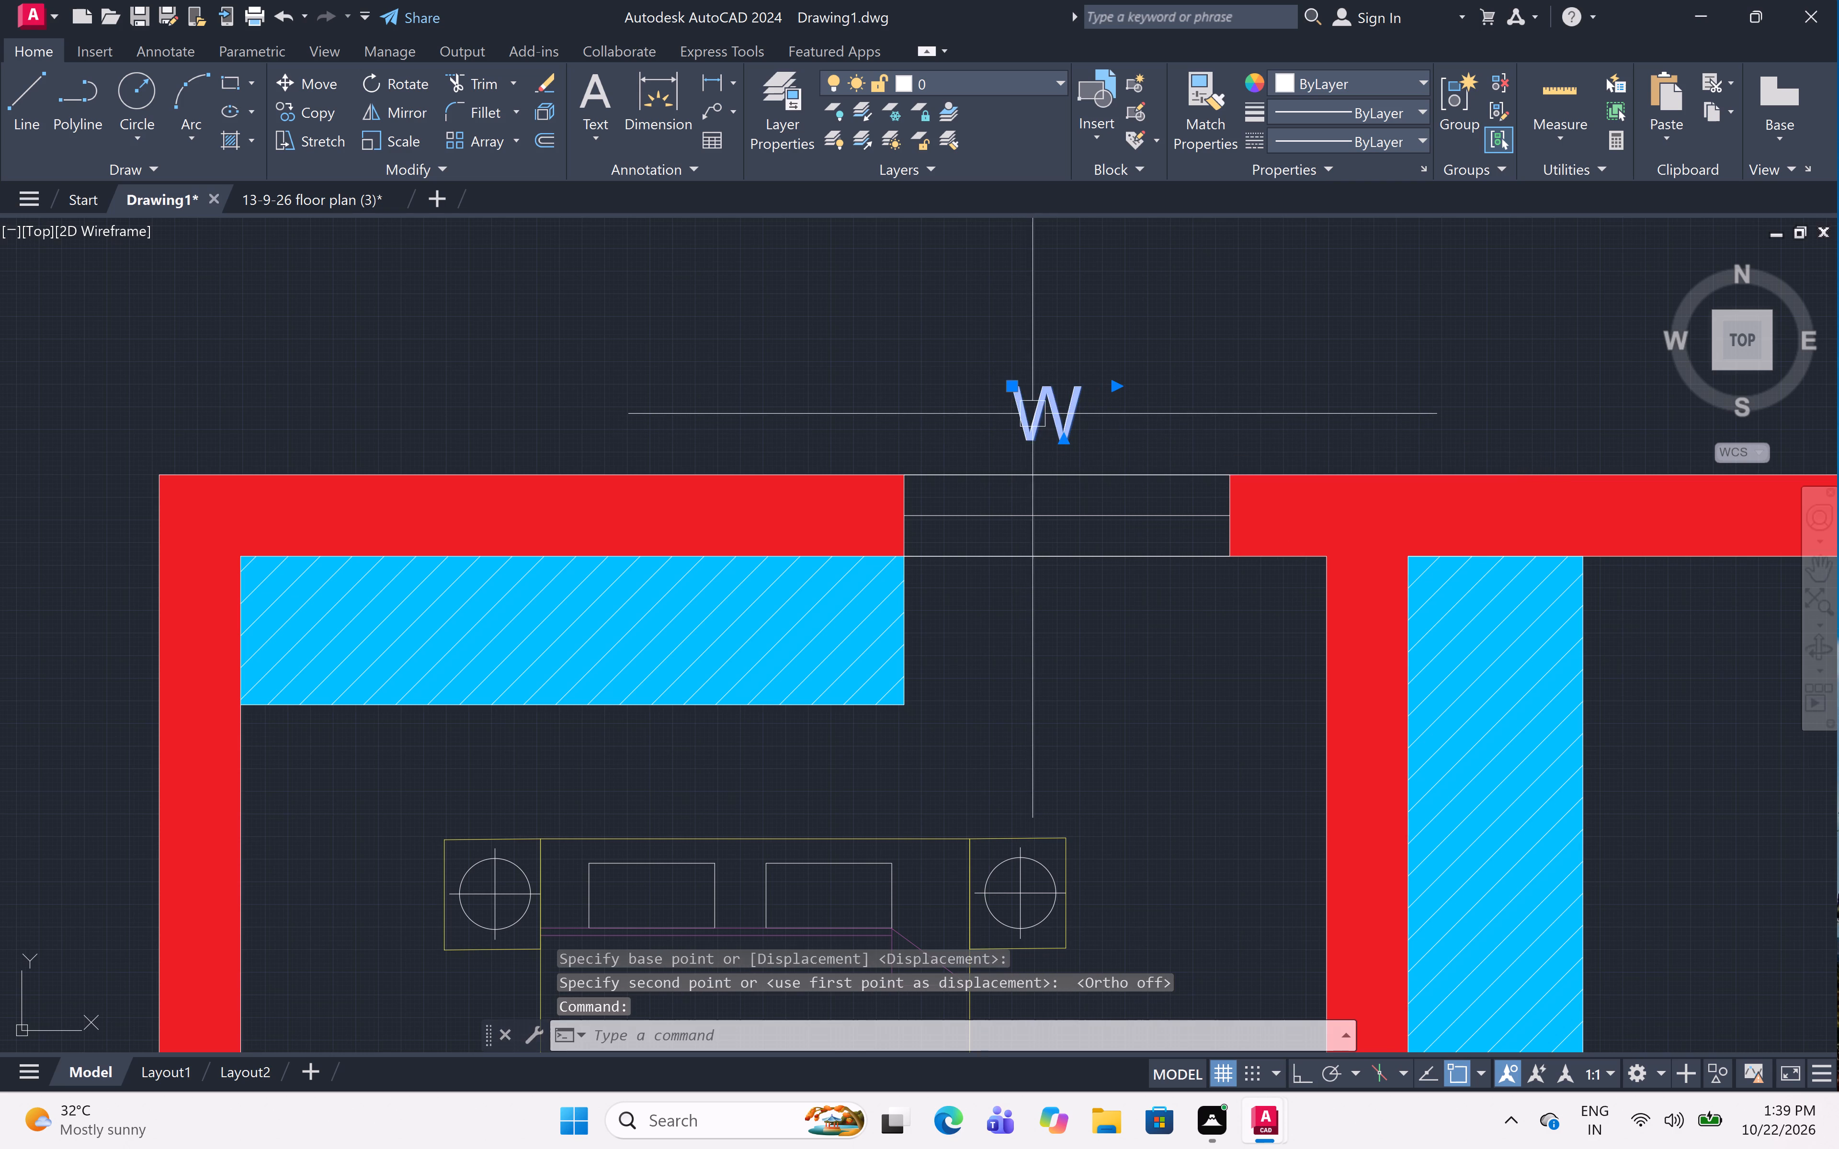
key(c)
key(o)
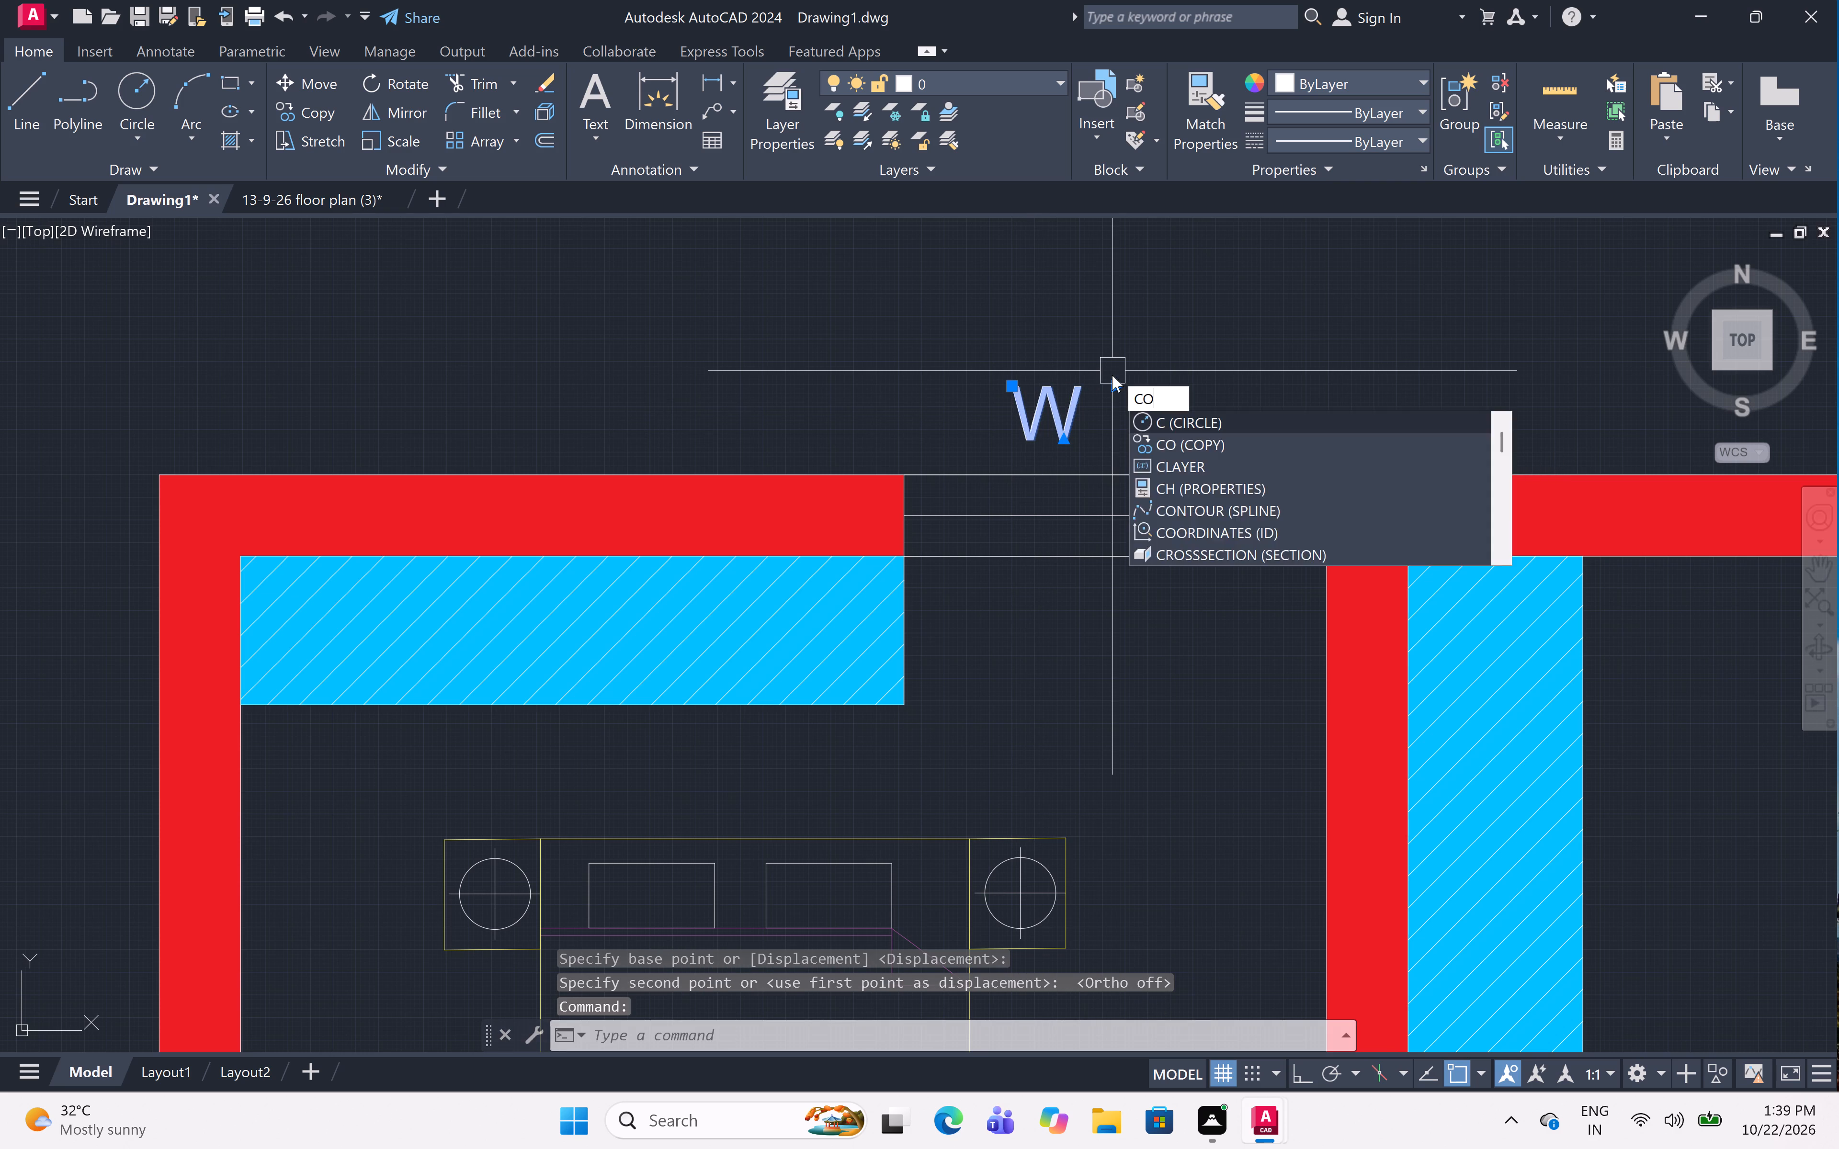
key(space)
click(1028, 420)
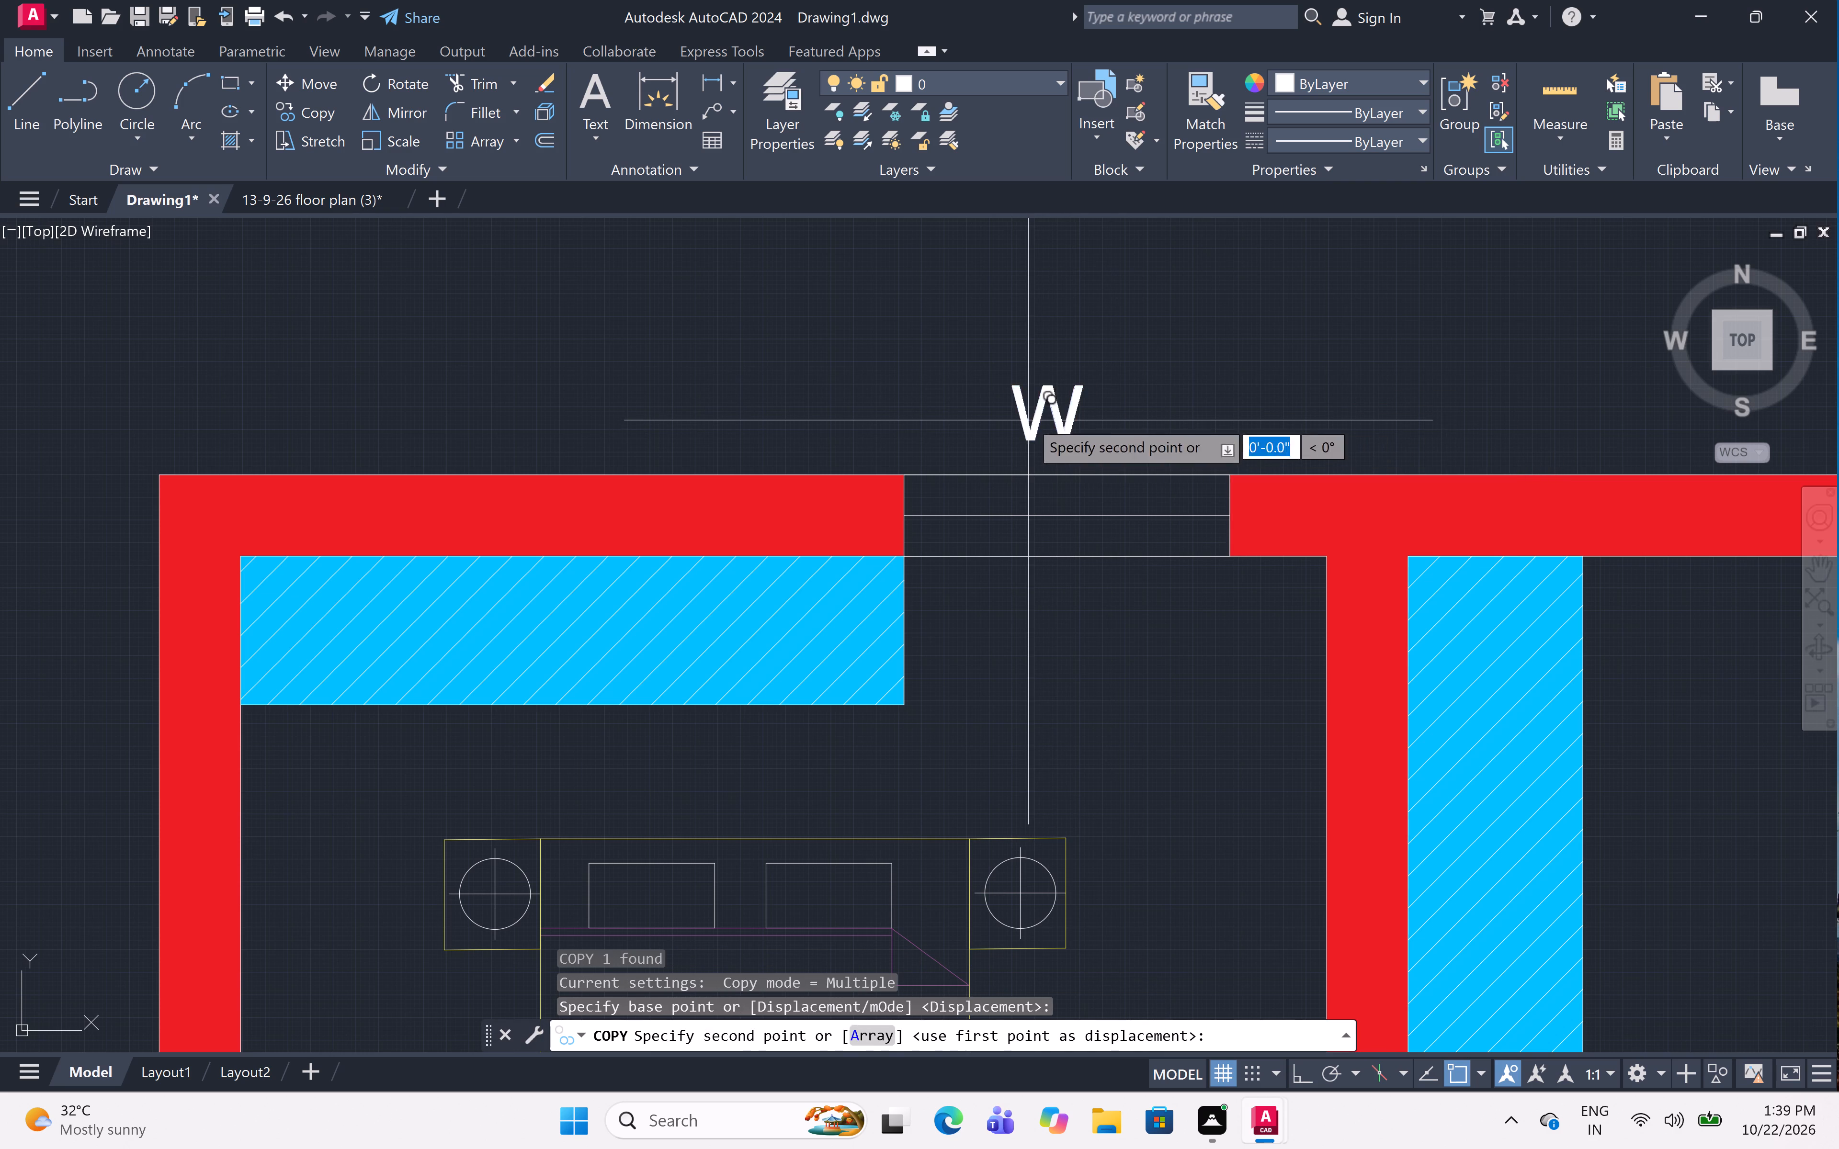
scroll(1135, 393, down, 5)
scroll(1245, 381, up, 5)
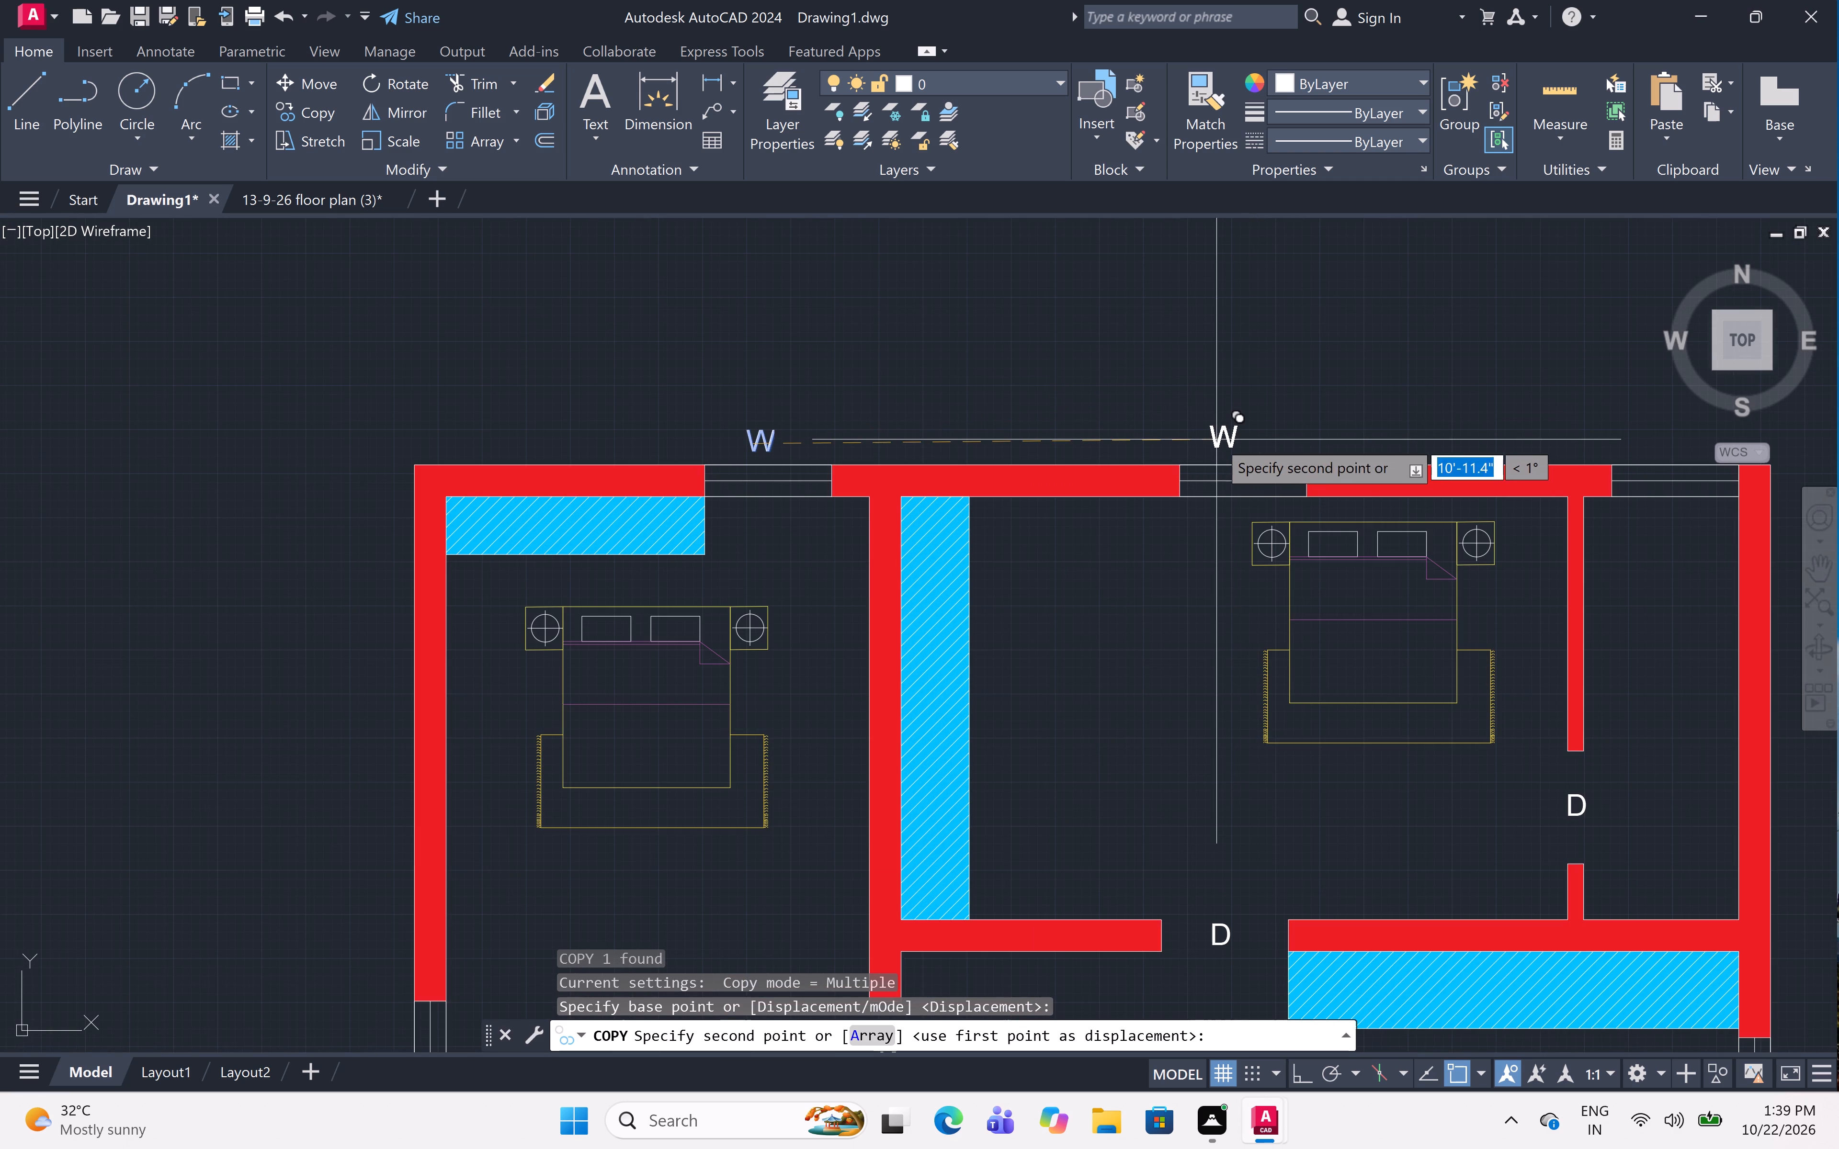
click(1228, 438)
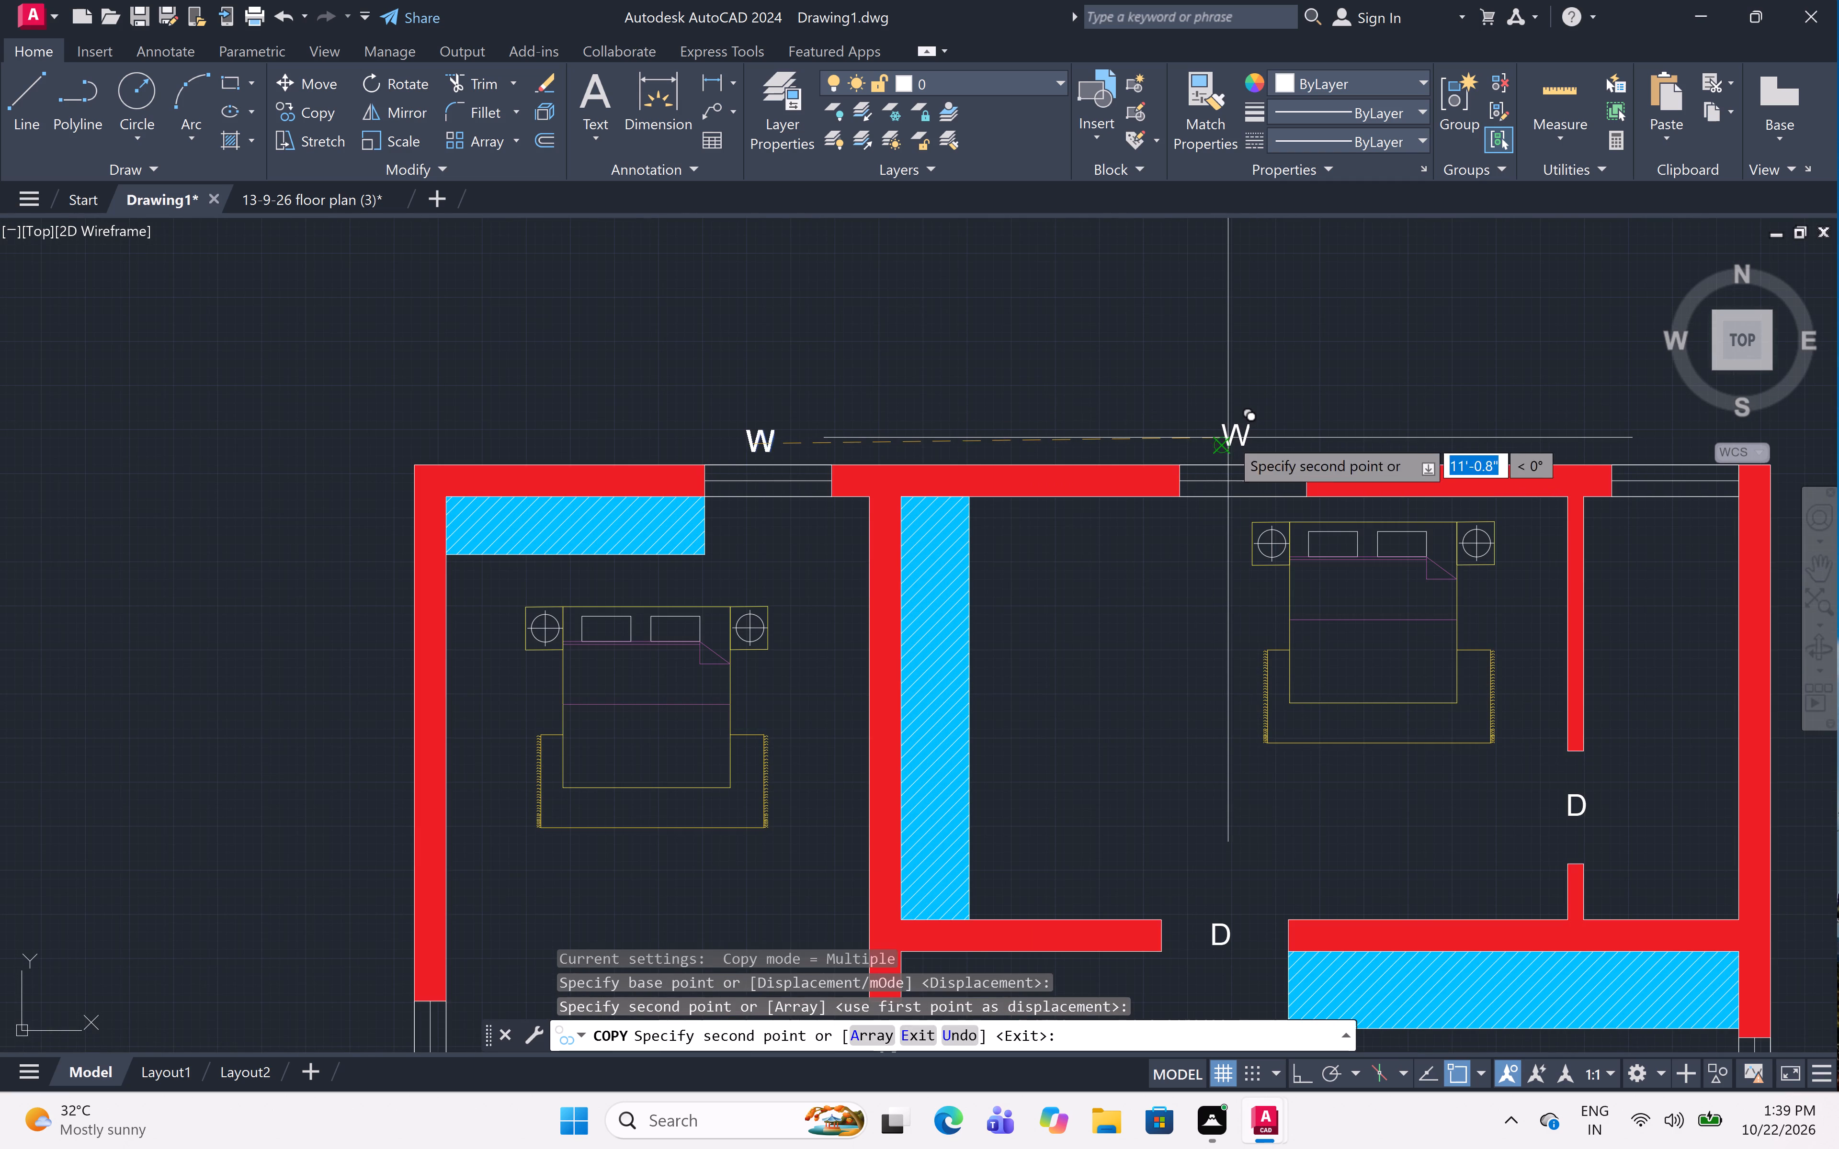
scroll(1429, 354, down, 4)
scroll(1456, 381, up, 5)
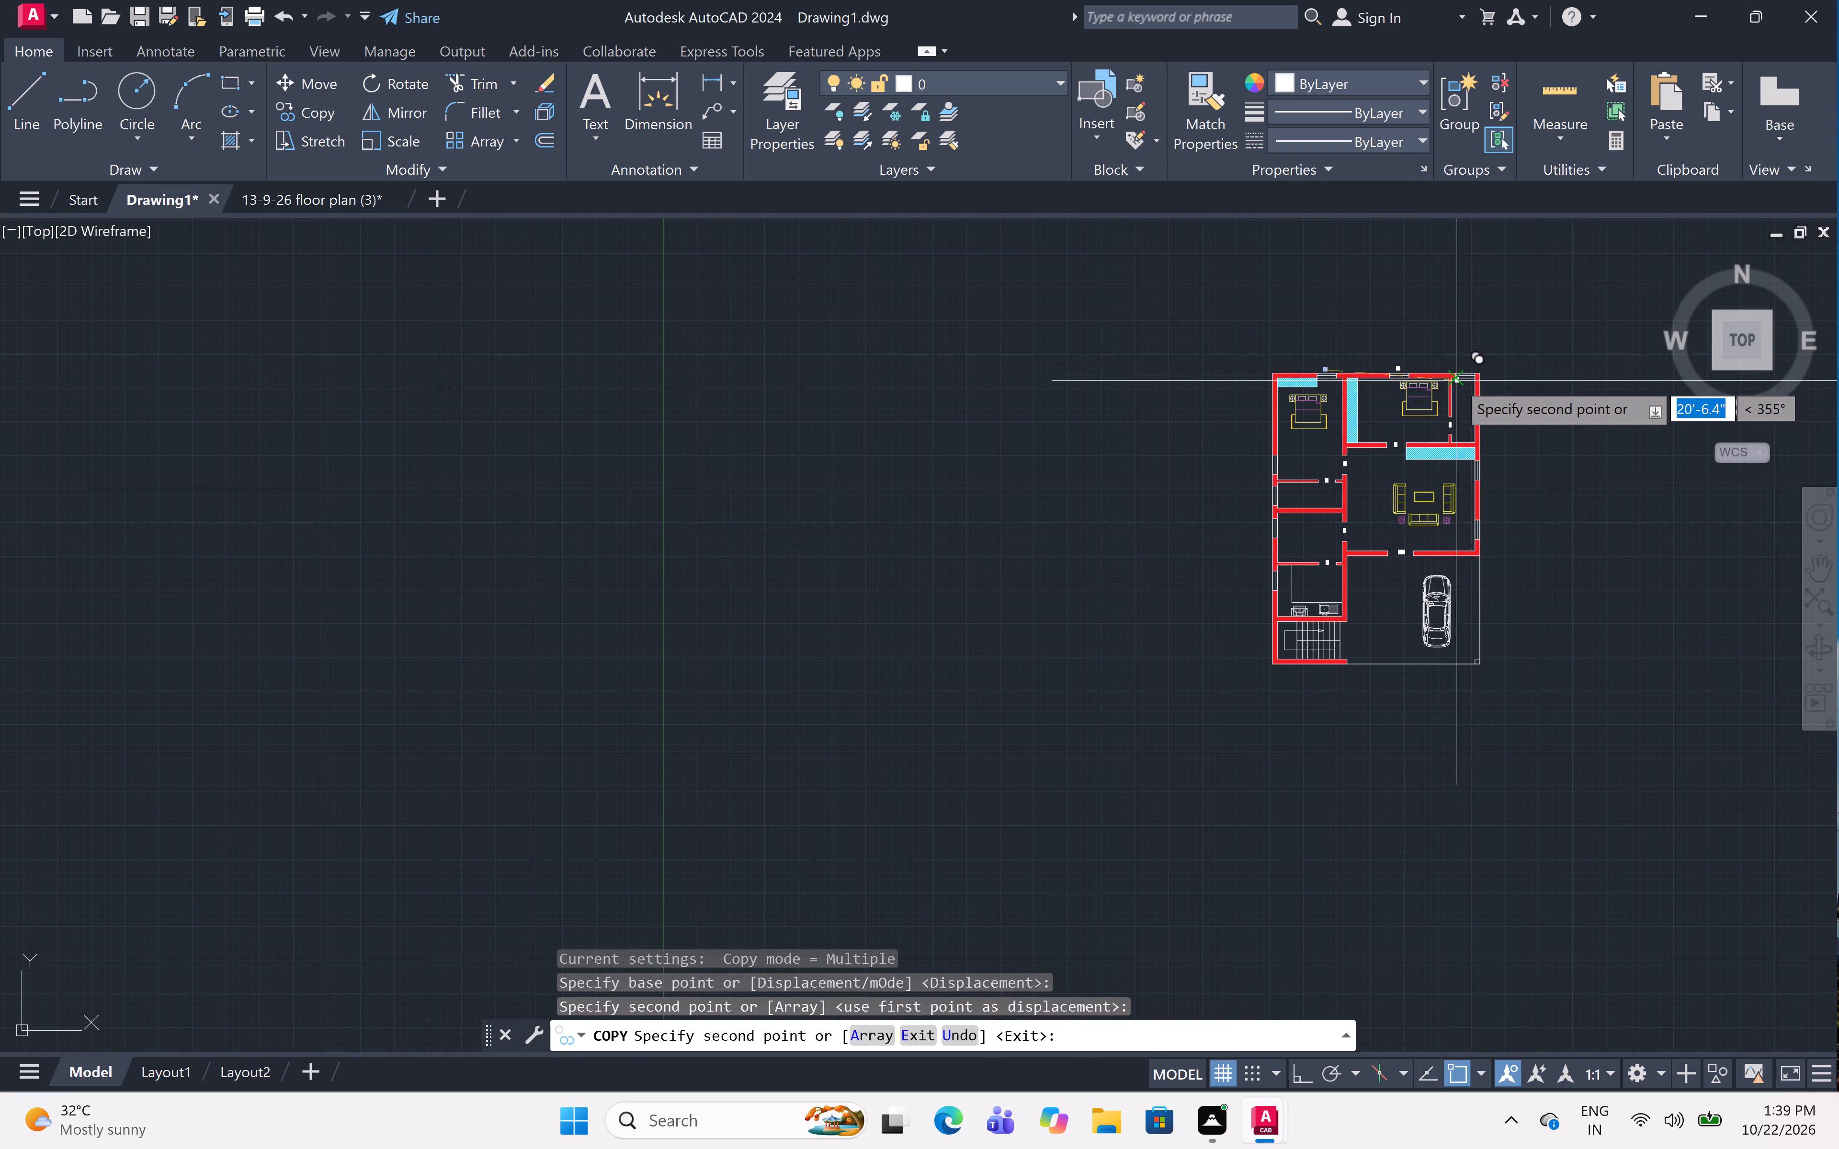
scroll(1476, 342, up, 2)
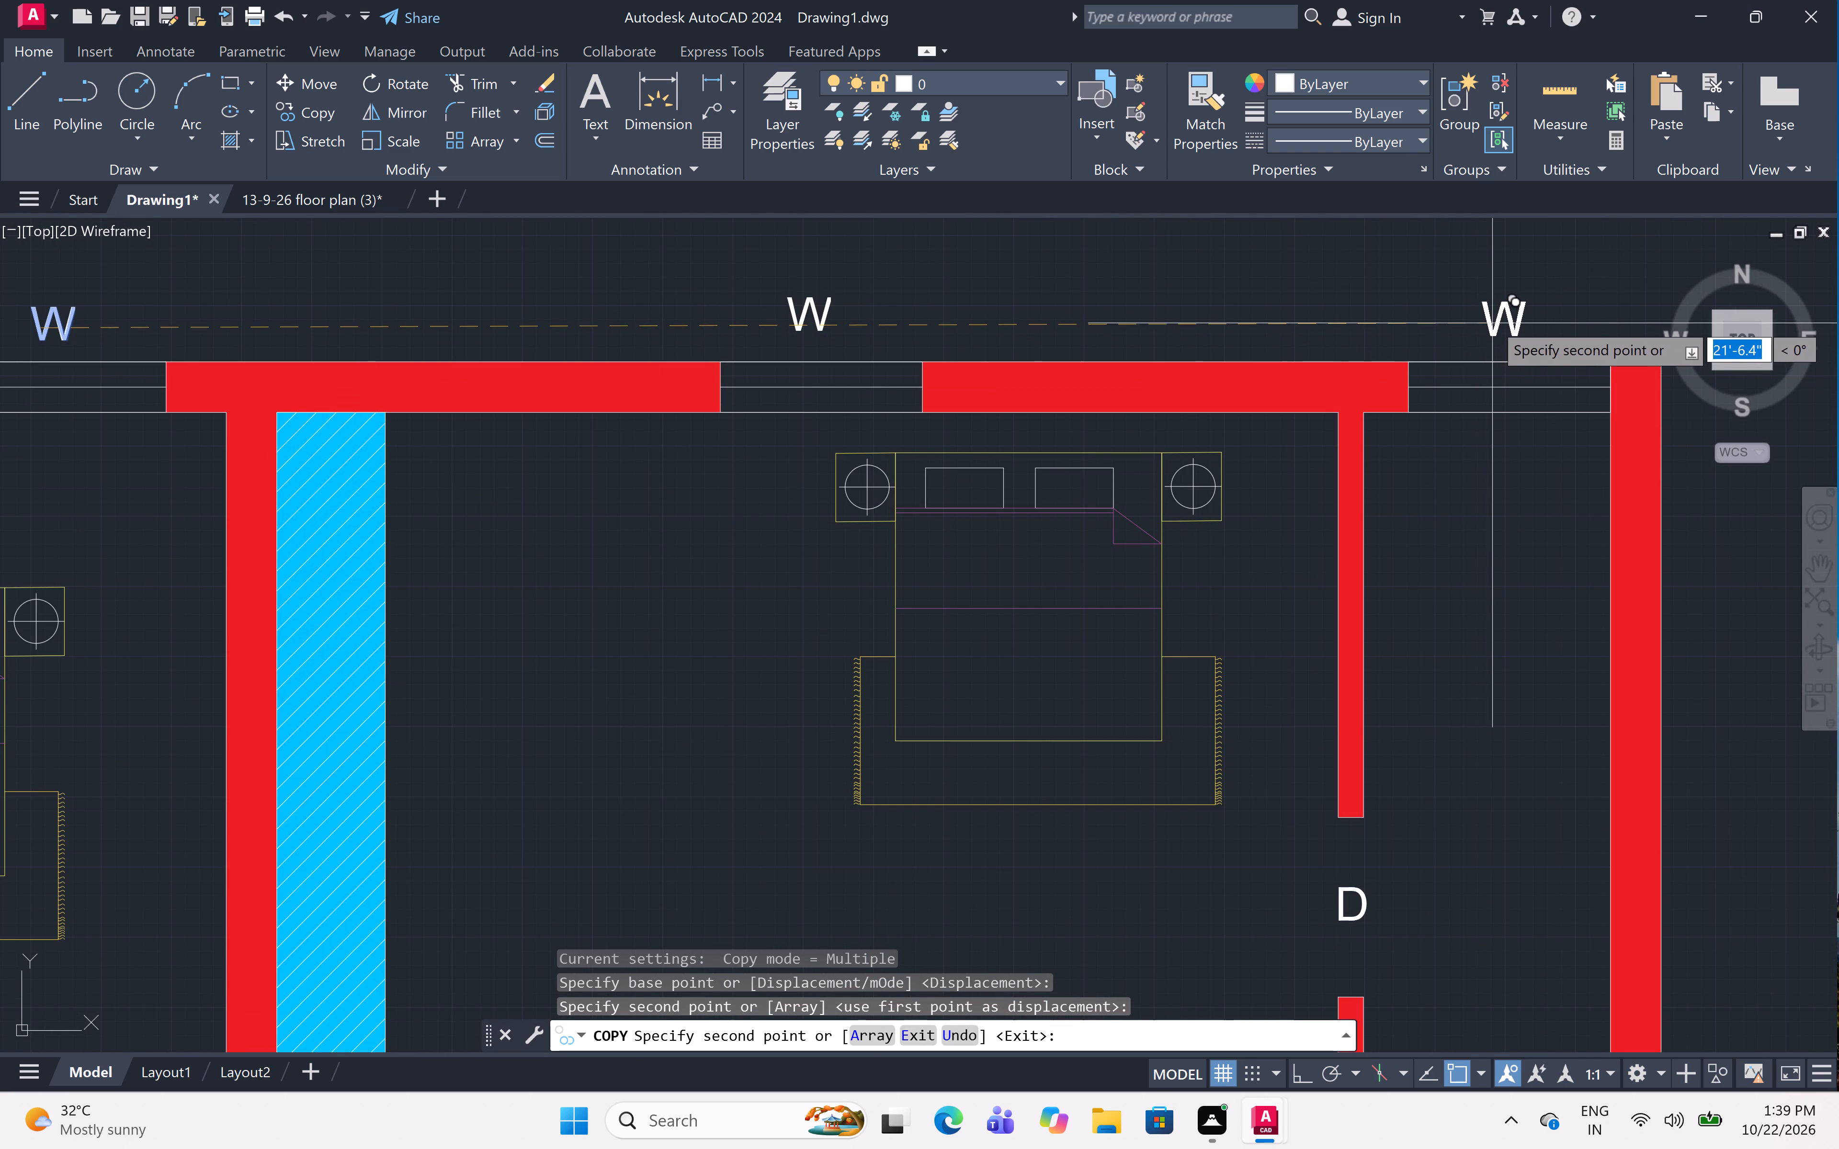
click(1498, 321)
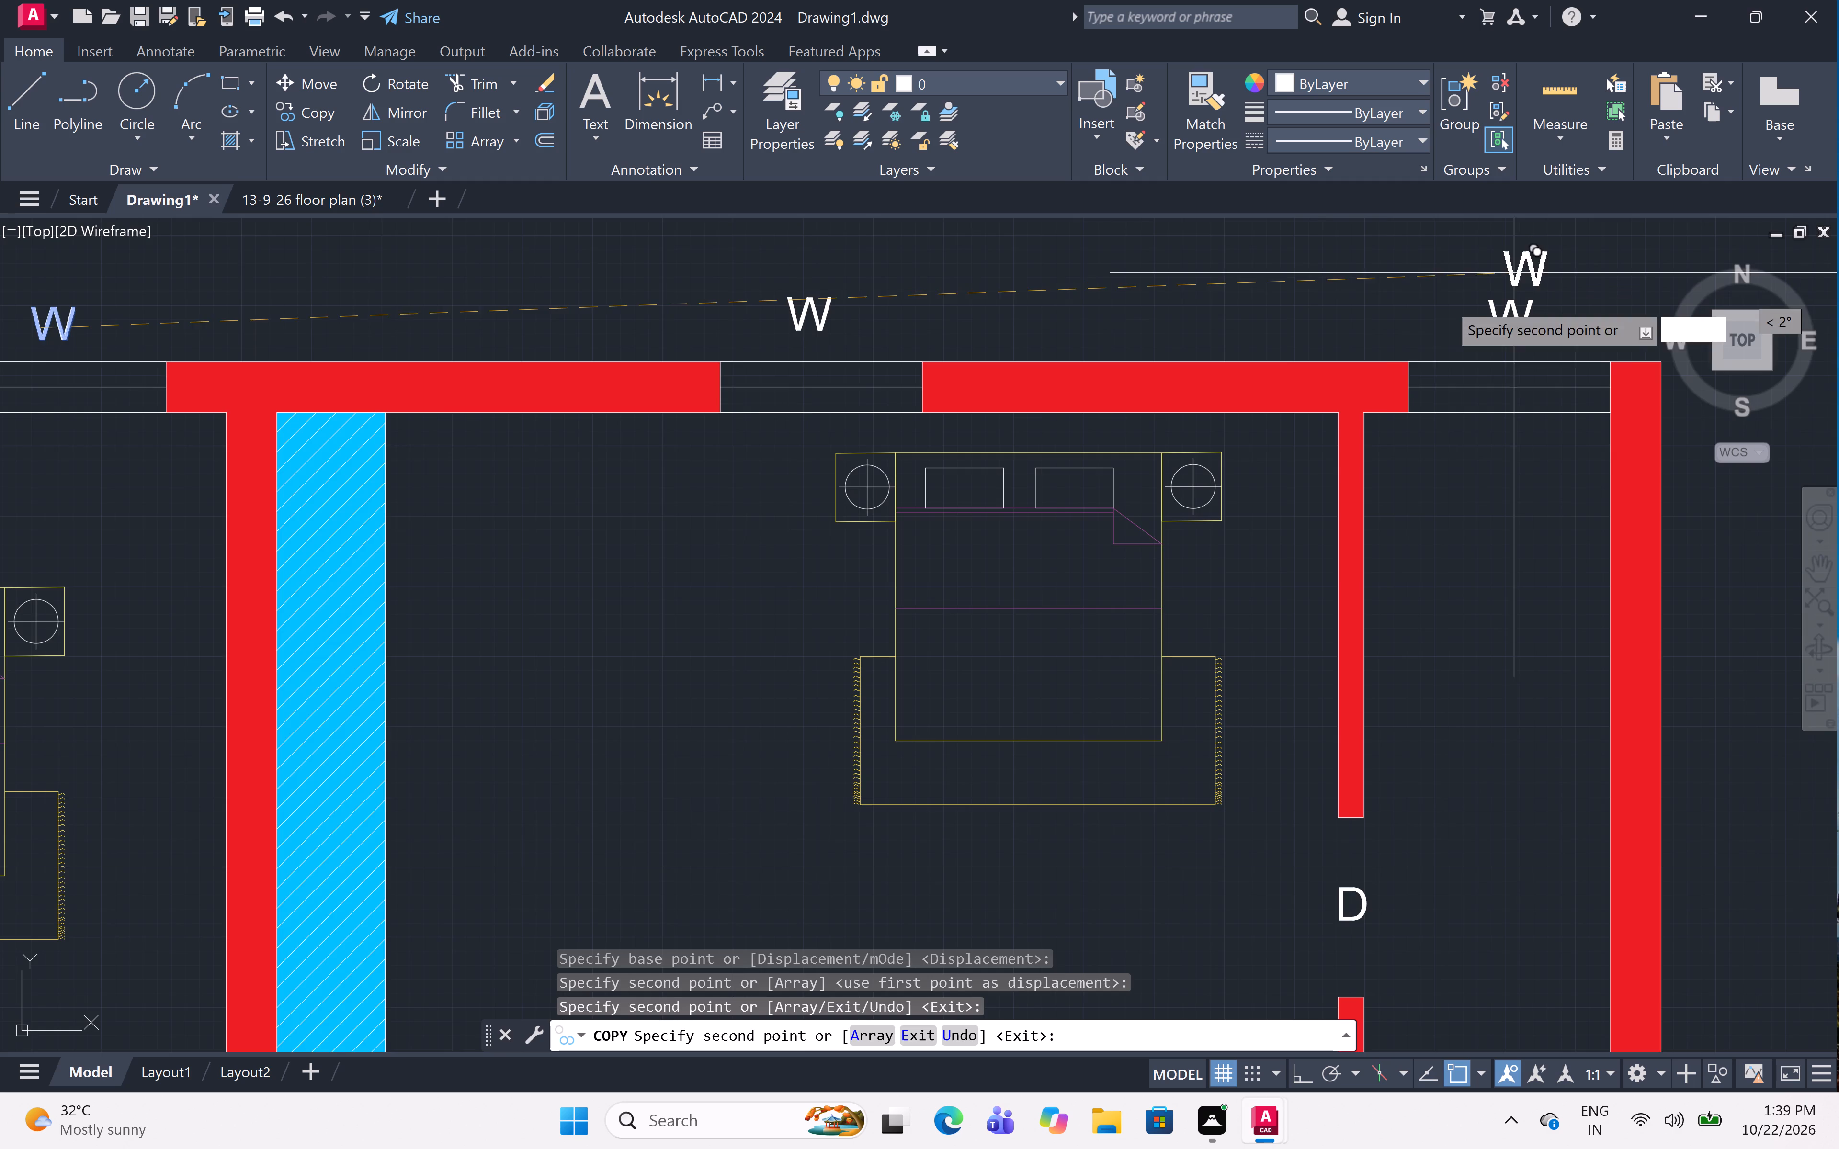
Copy the W label outside the two living room windows in the outer right wall.
scroll(1379, 318, down, 4)
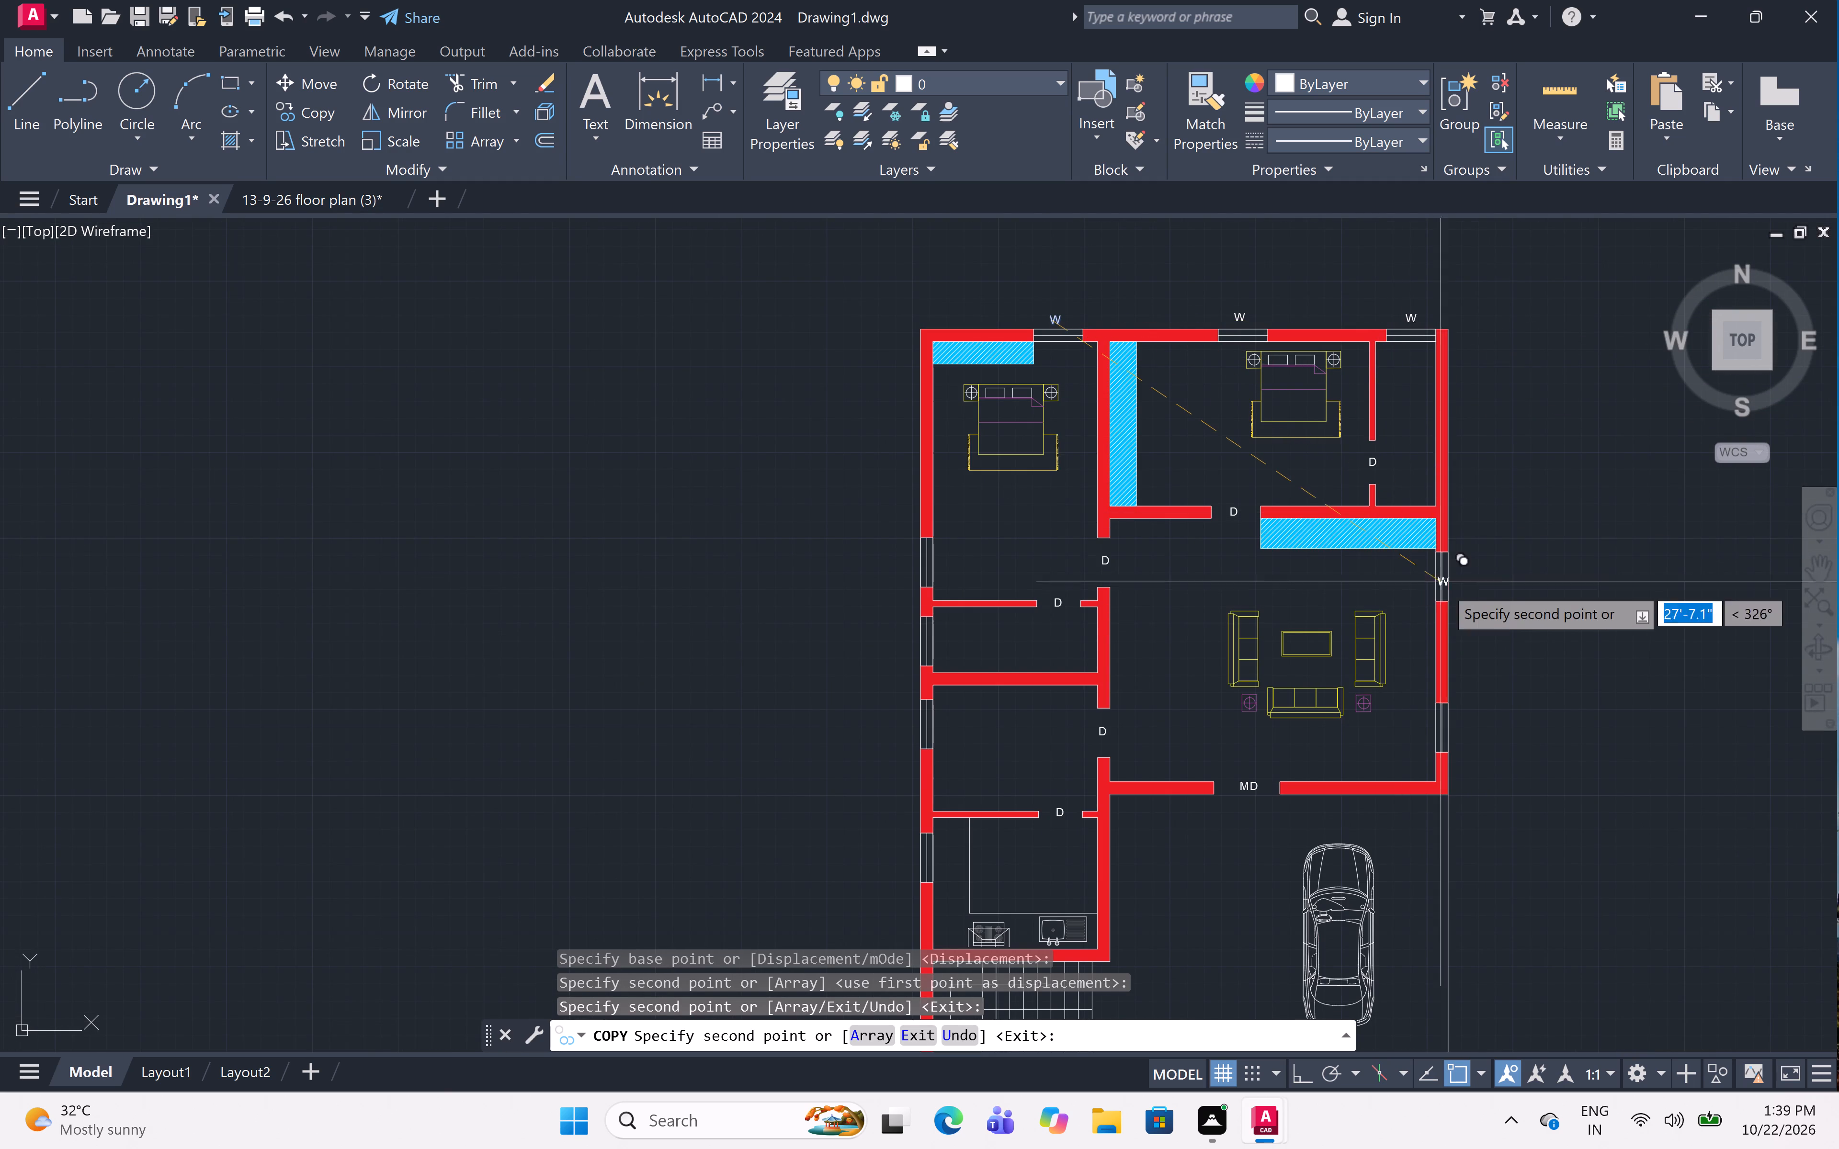
scroll(1458, 593, up, 3)
click(1460, 535)
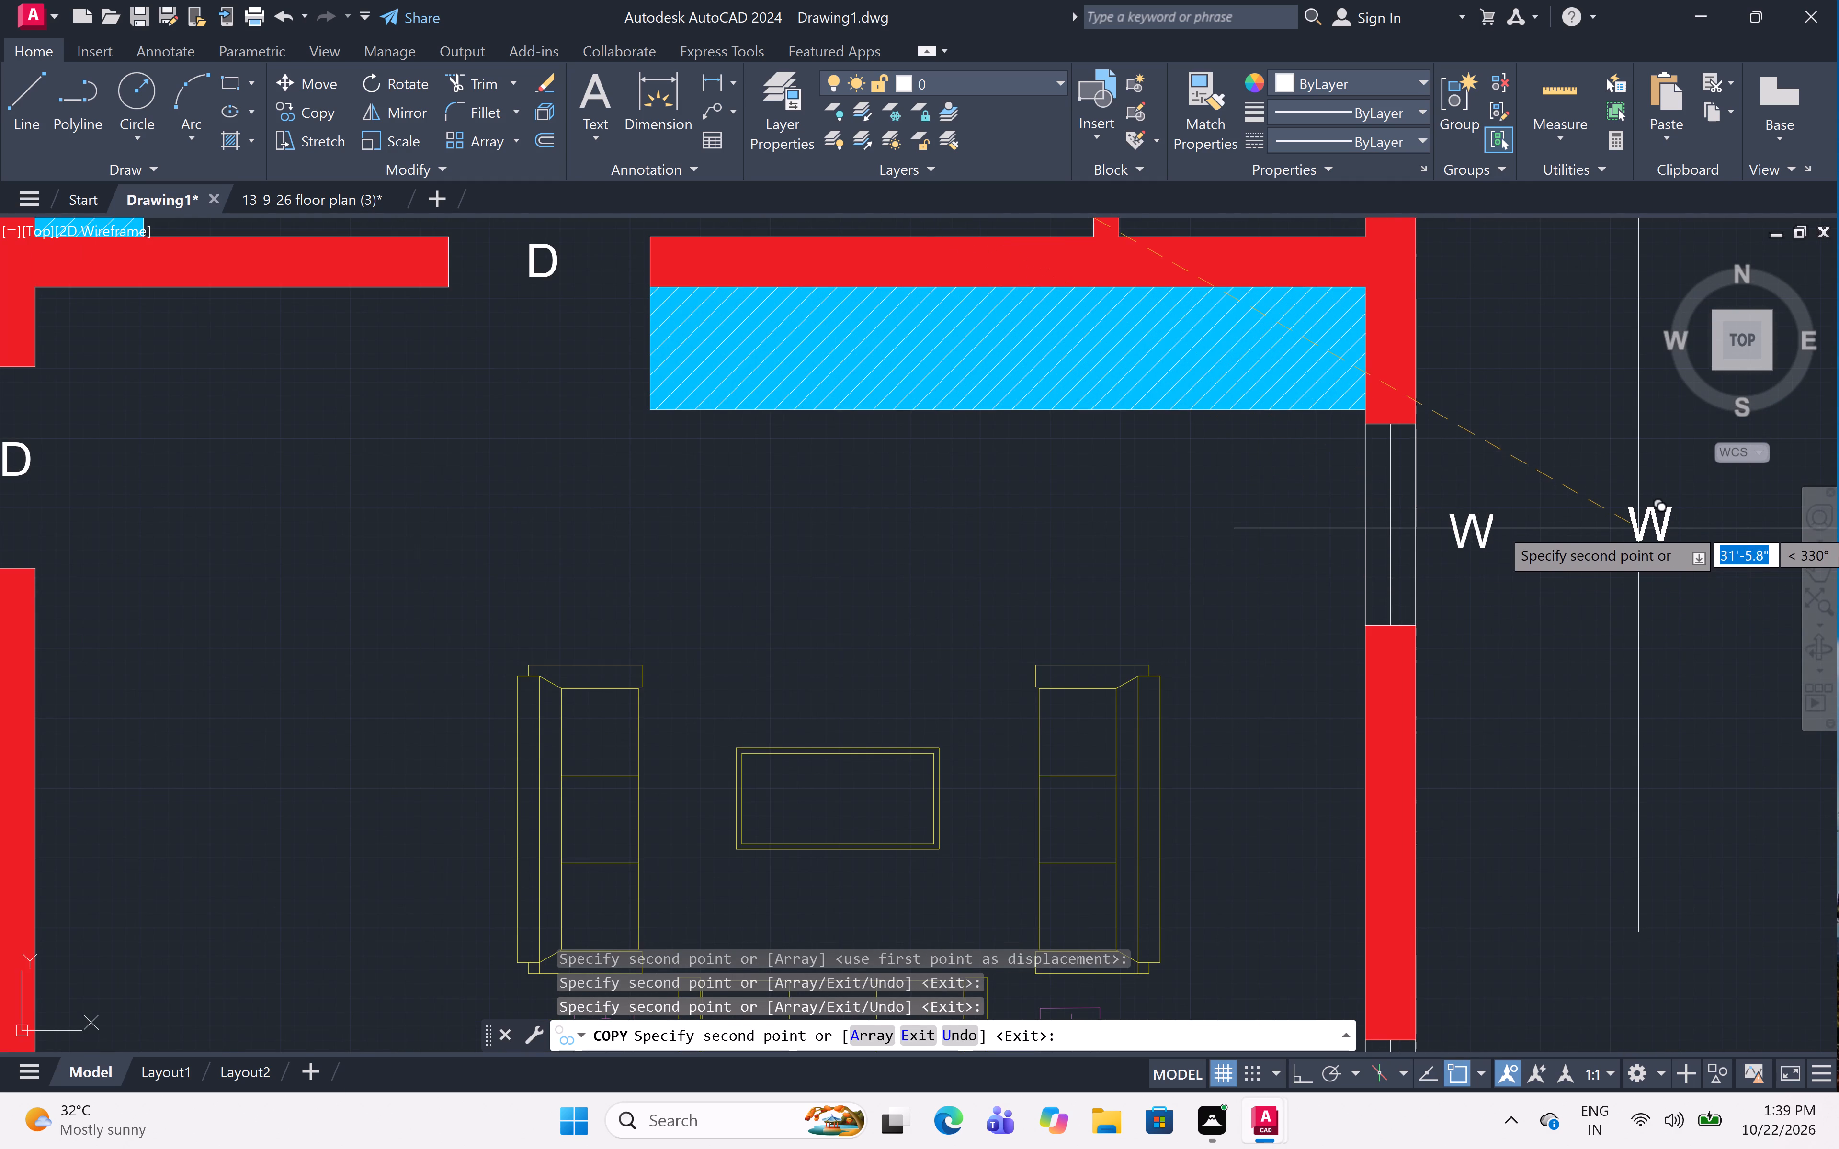
scroll(1485, 458, down, 2)
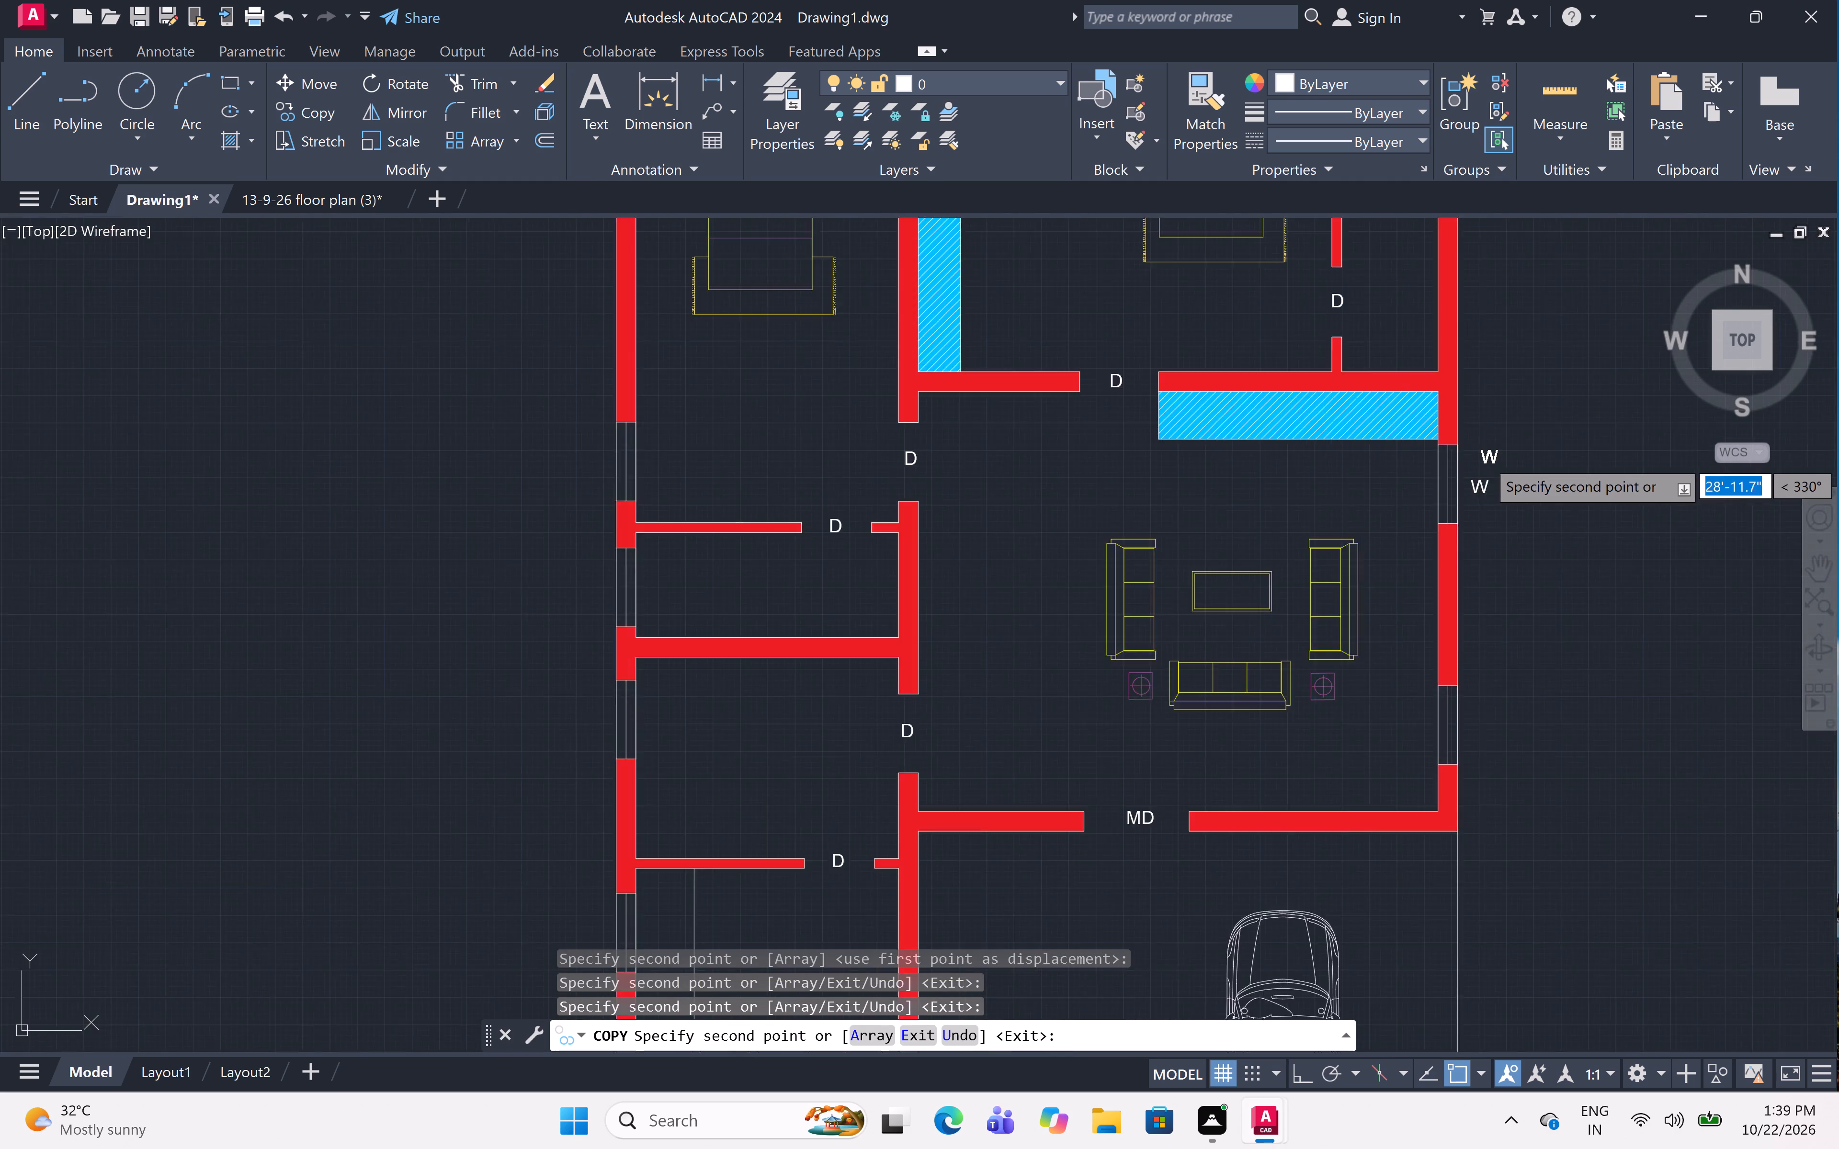
scroll(1485, 458, down, 1)
scroll(1482, 631, up, 3)
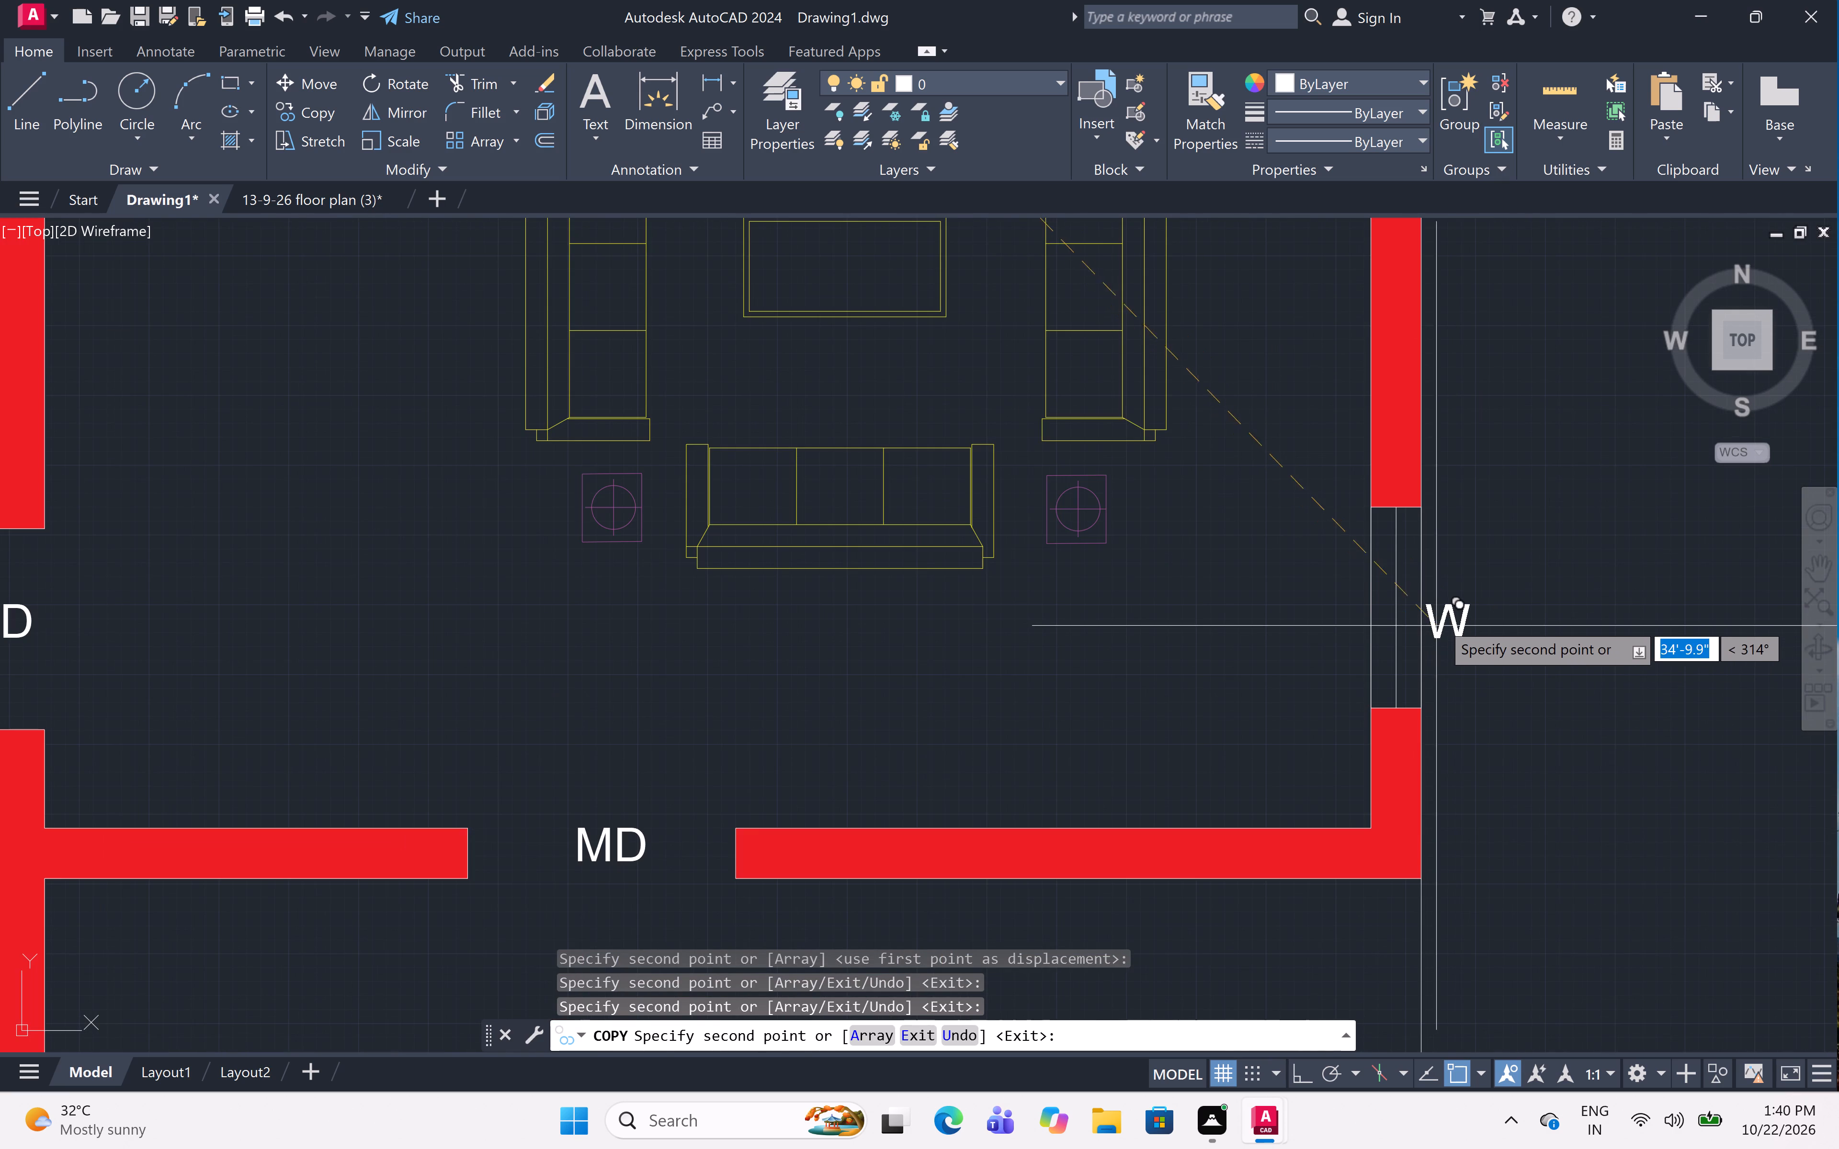
click(1444, 619)
Copy the W label outside the kitchen window and the window of the room above it in the outer left wall.
scroll(1638, 703, down, 4)
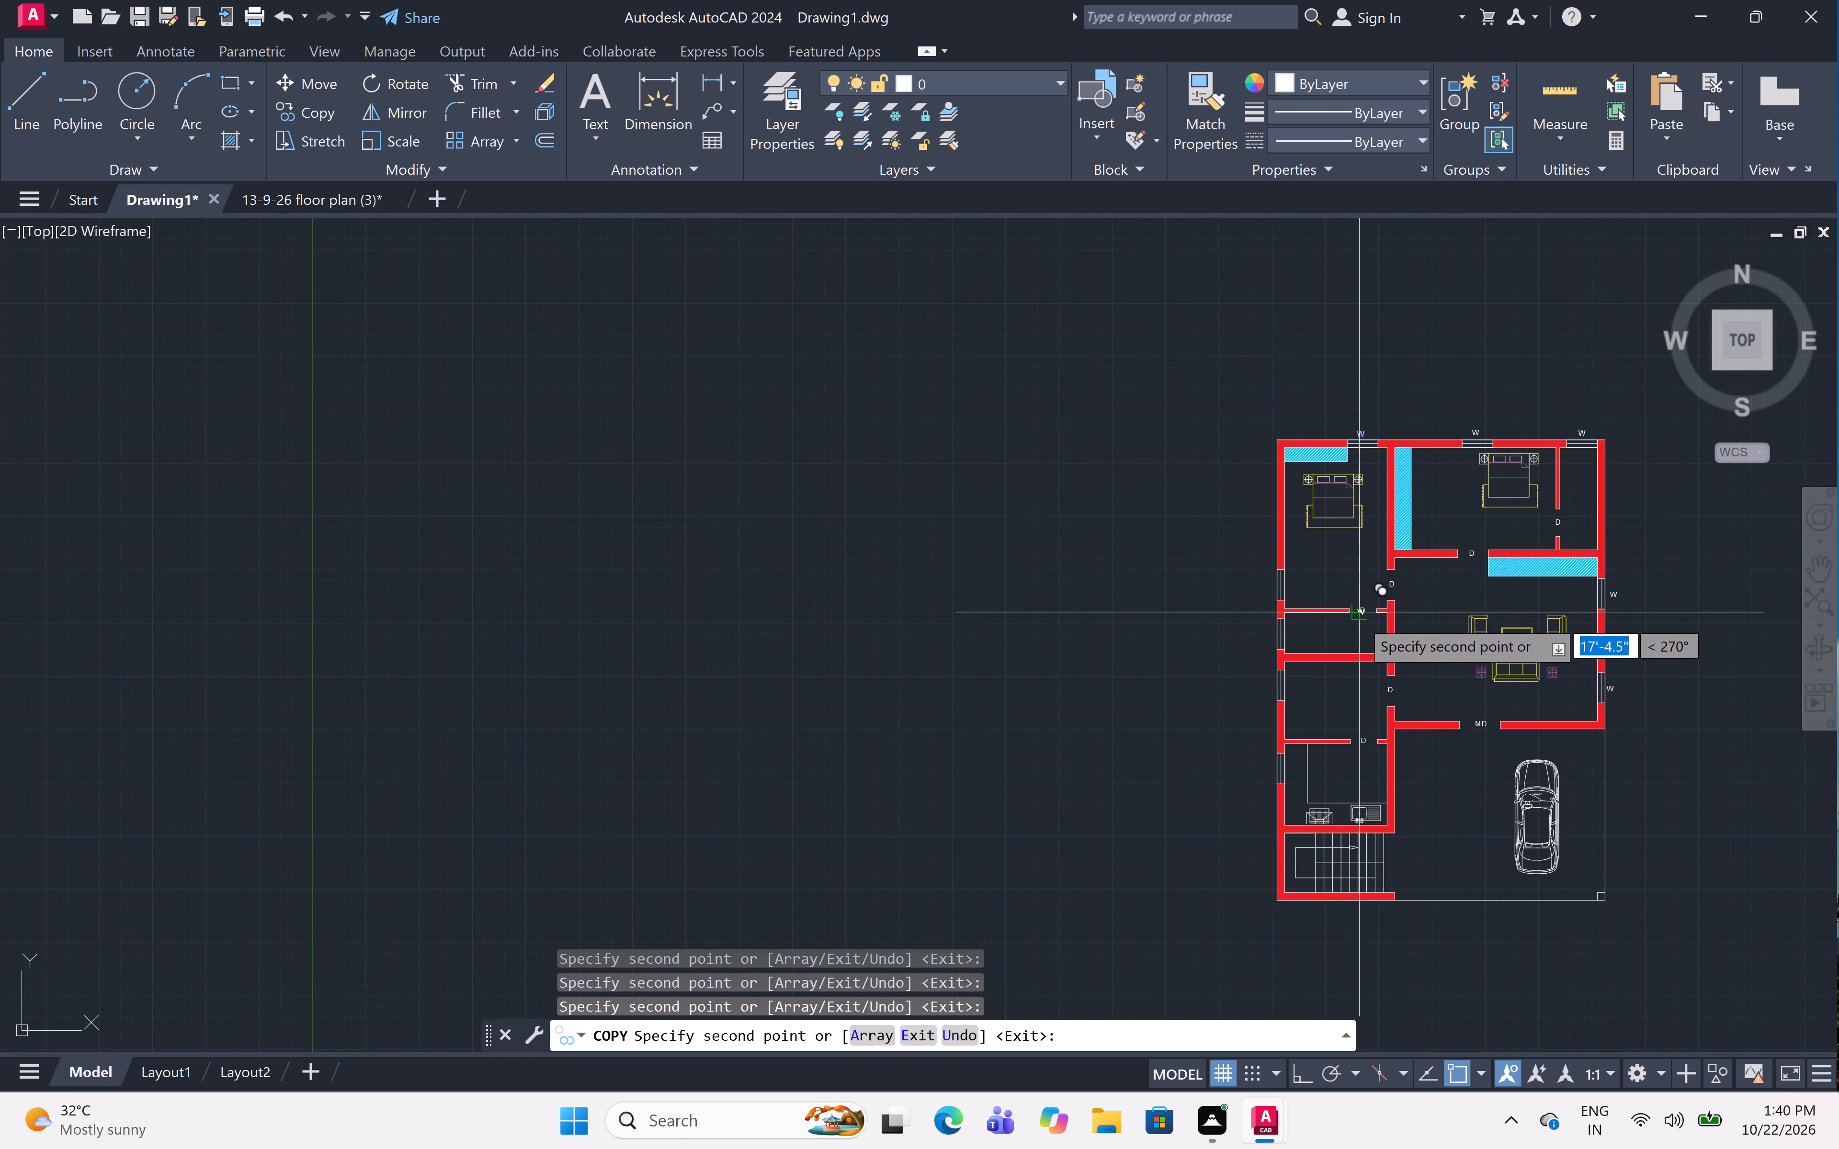
scroll(1267, 789, up, 3)
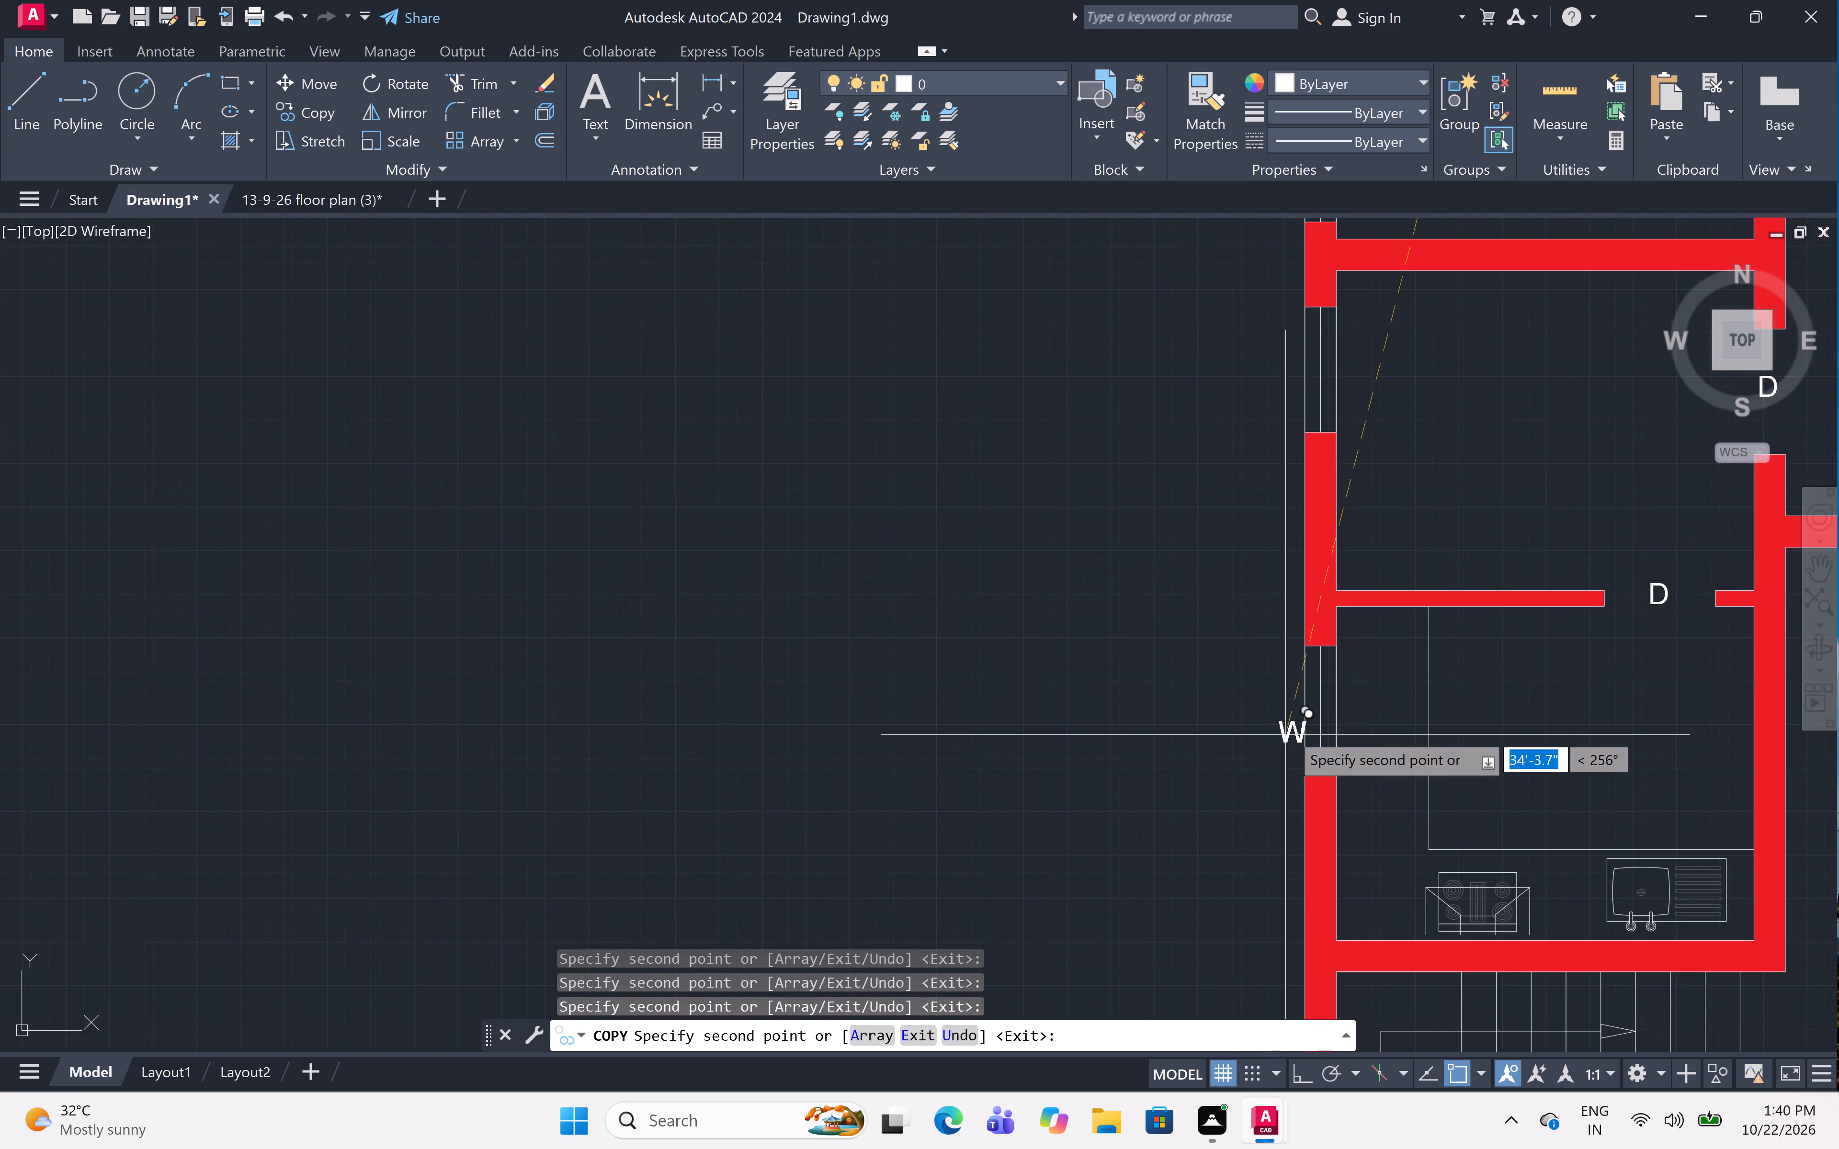
scroll(1293, 728, up, 2)
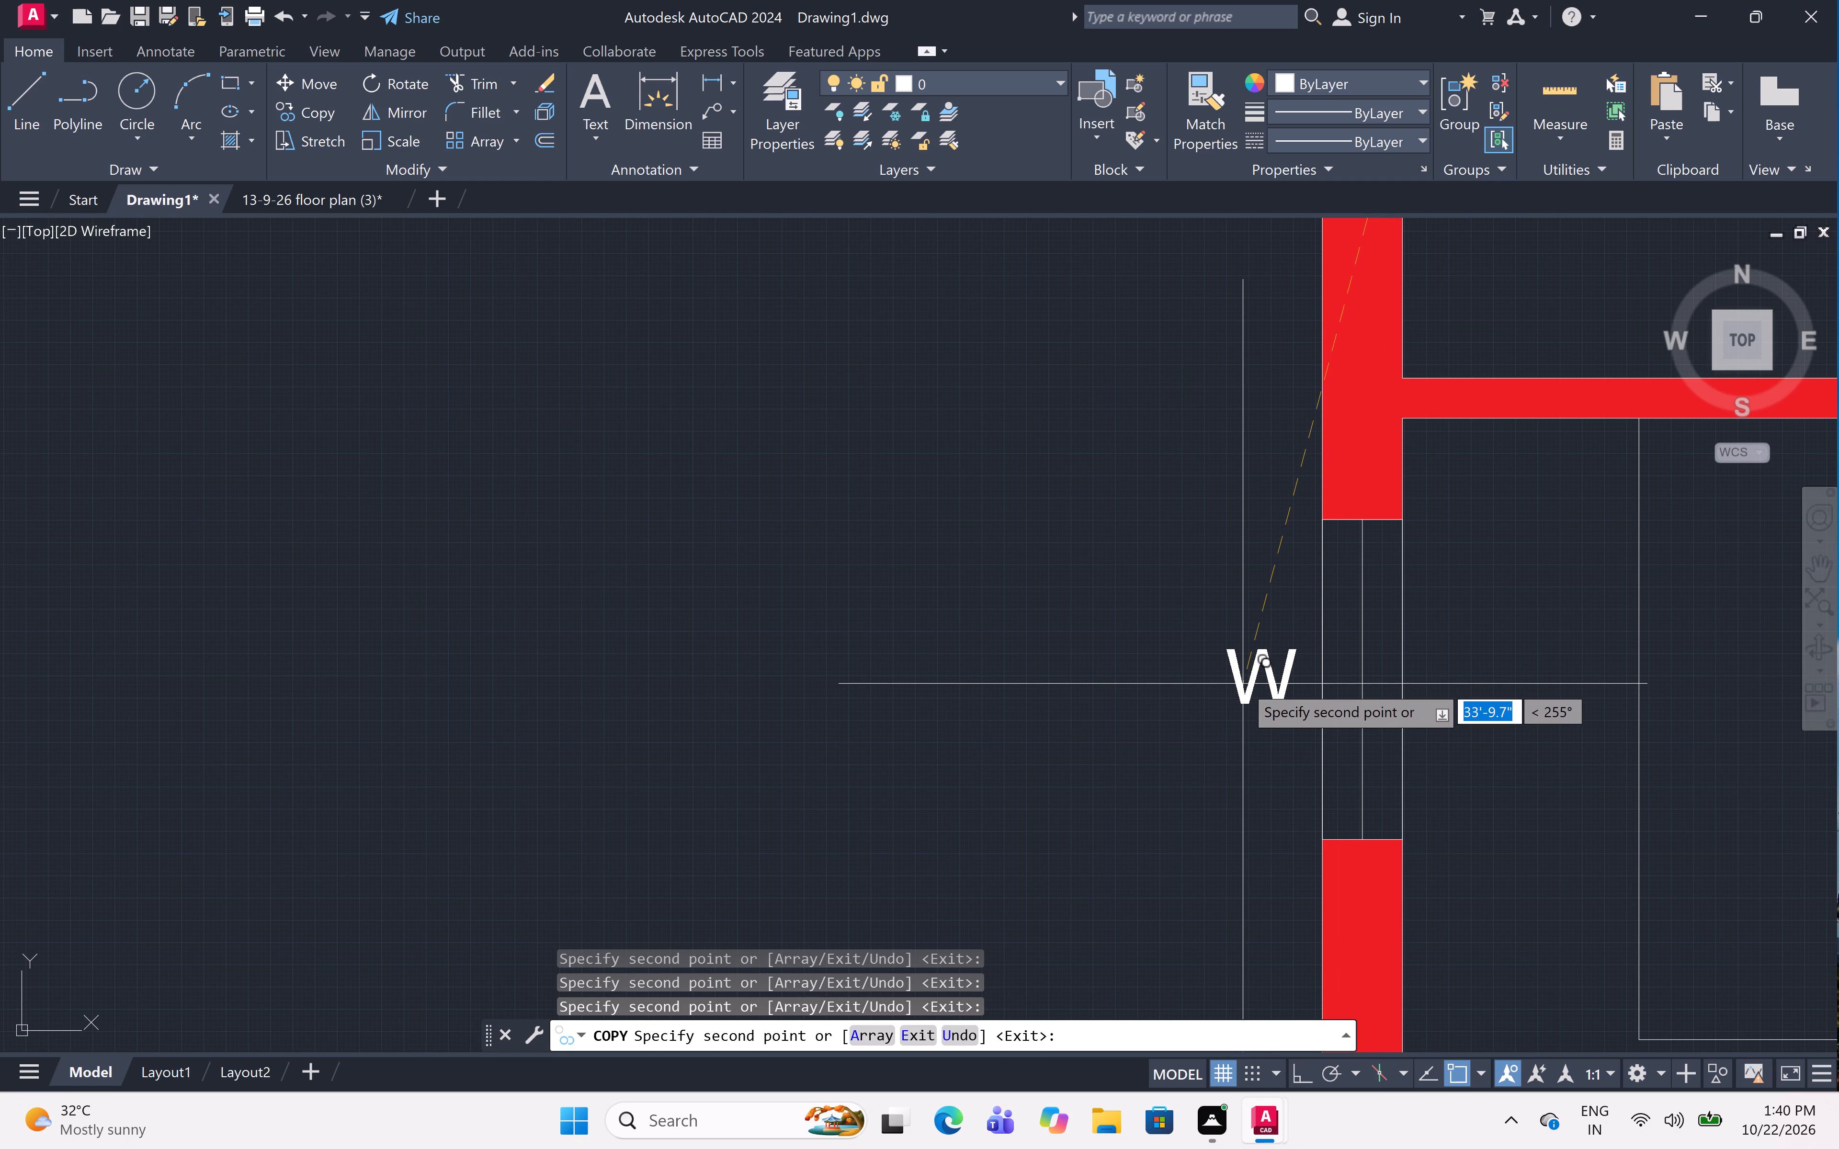
click(1243, 684)
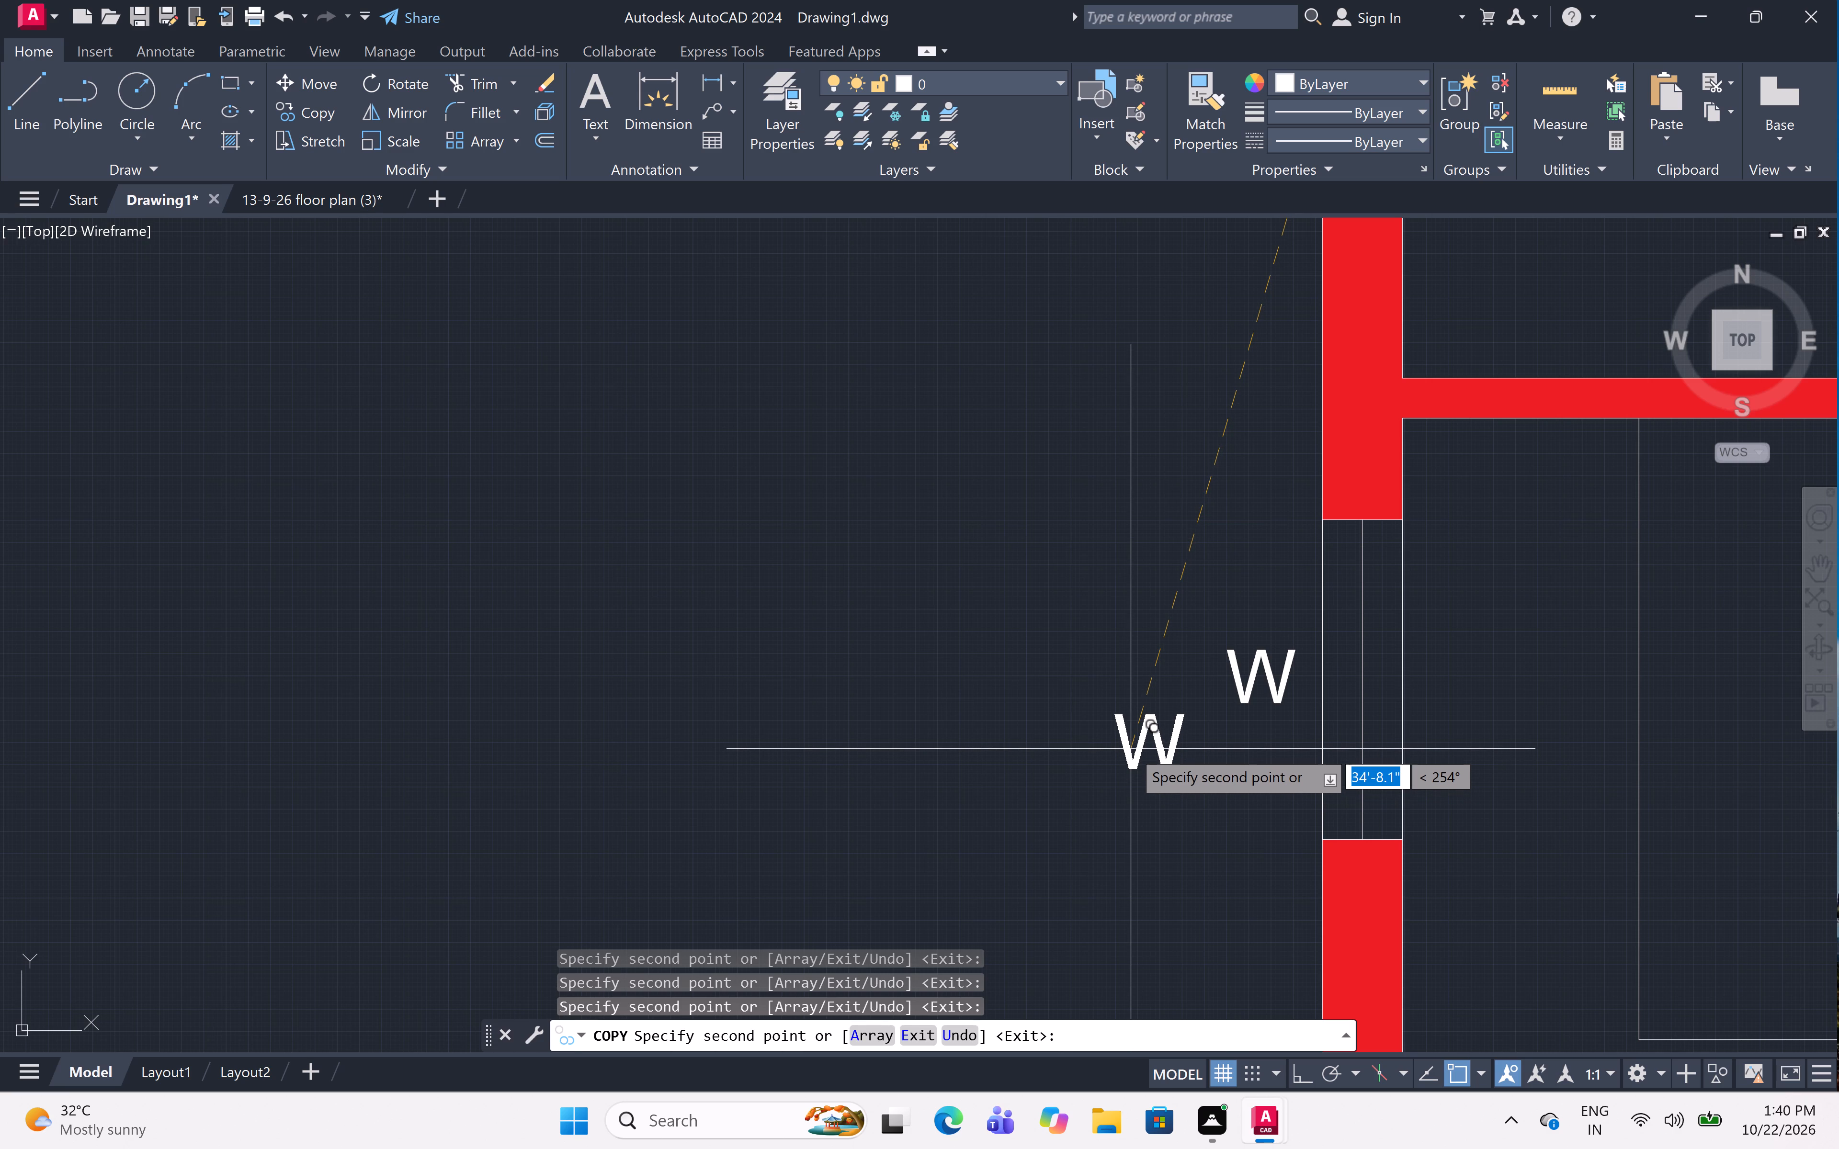
scroll(1211, 664, down, 4)
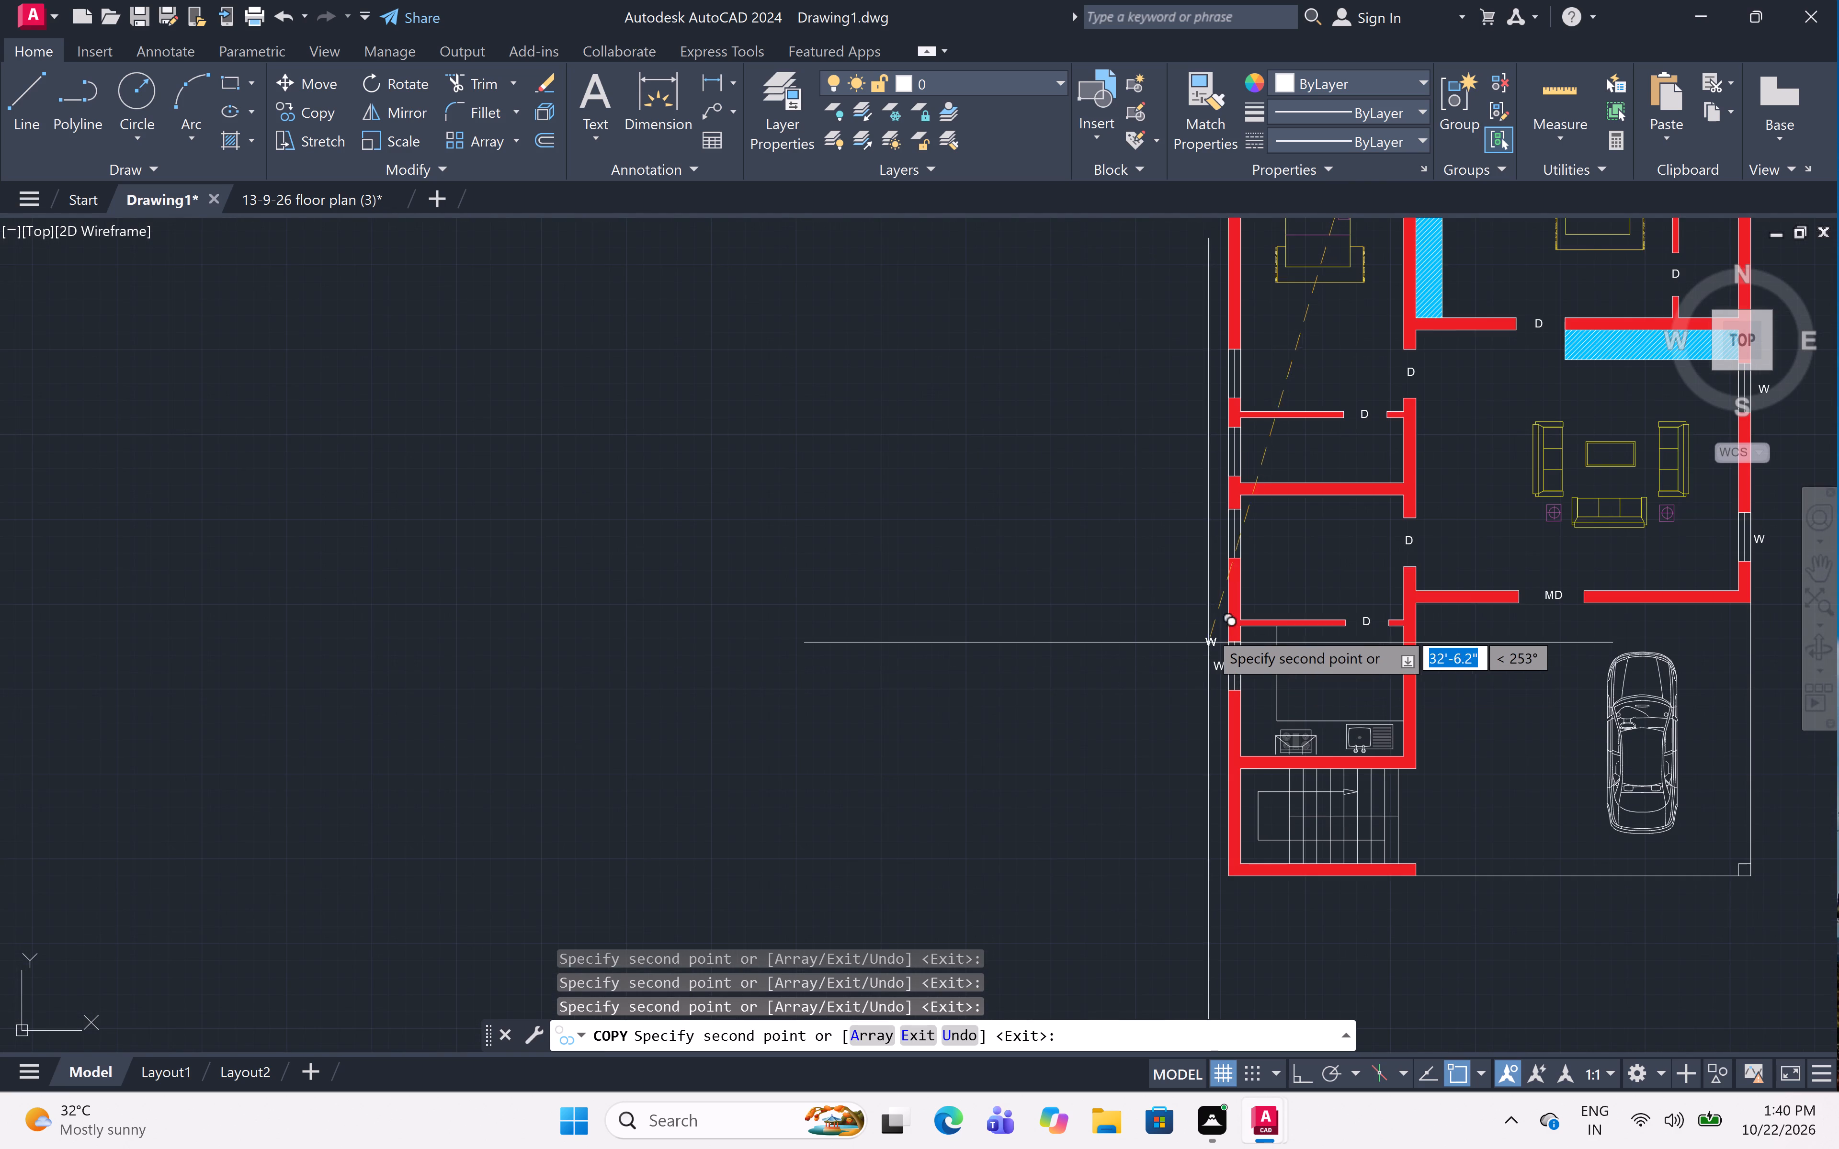
scroll(1213, 512, up, 3)
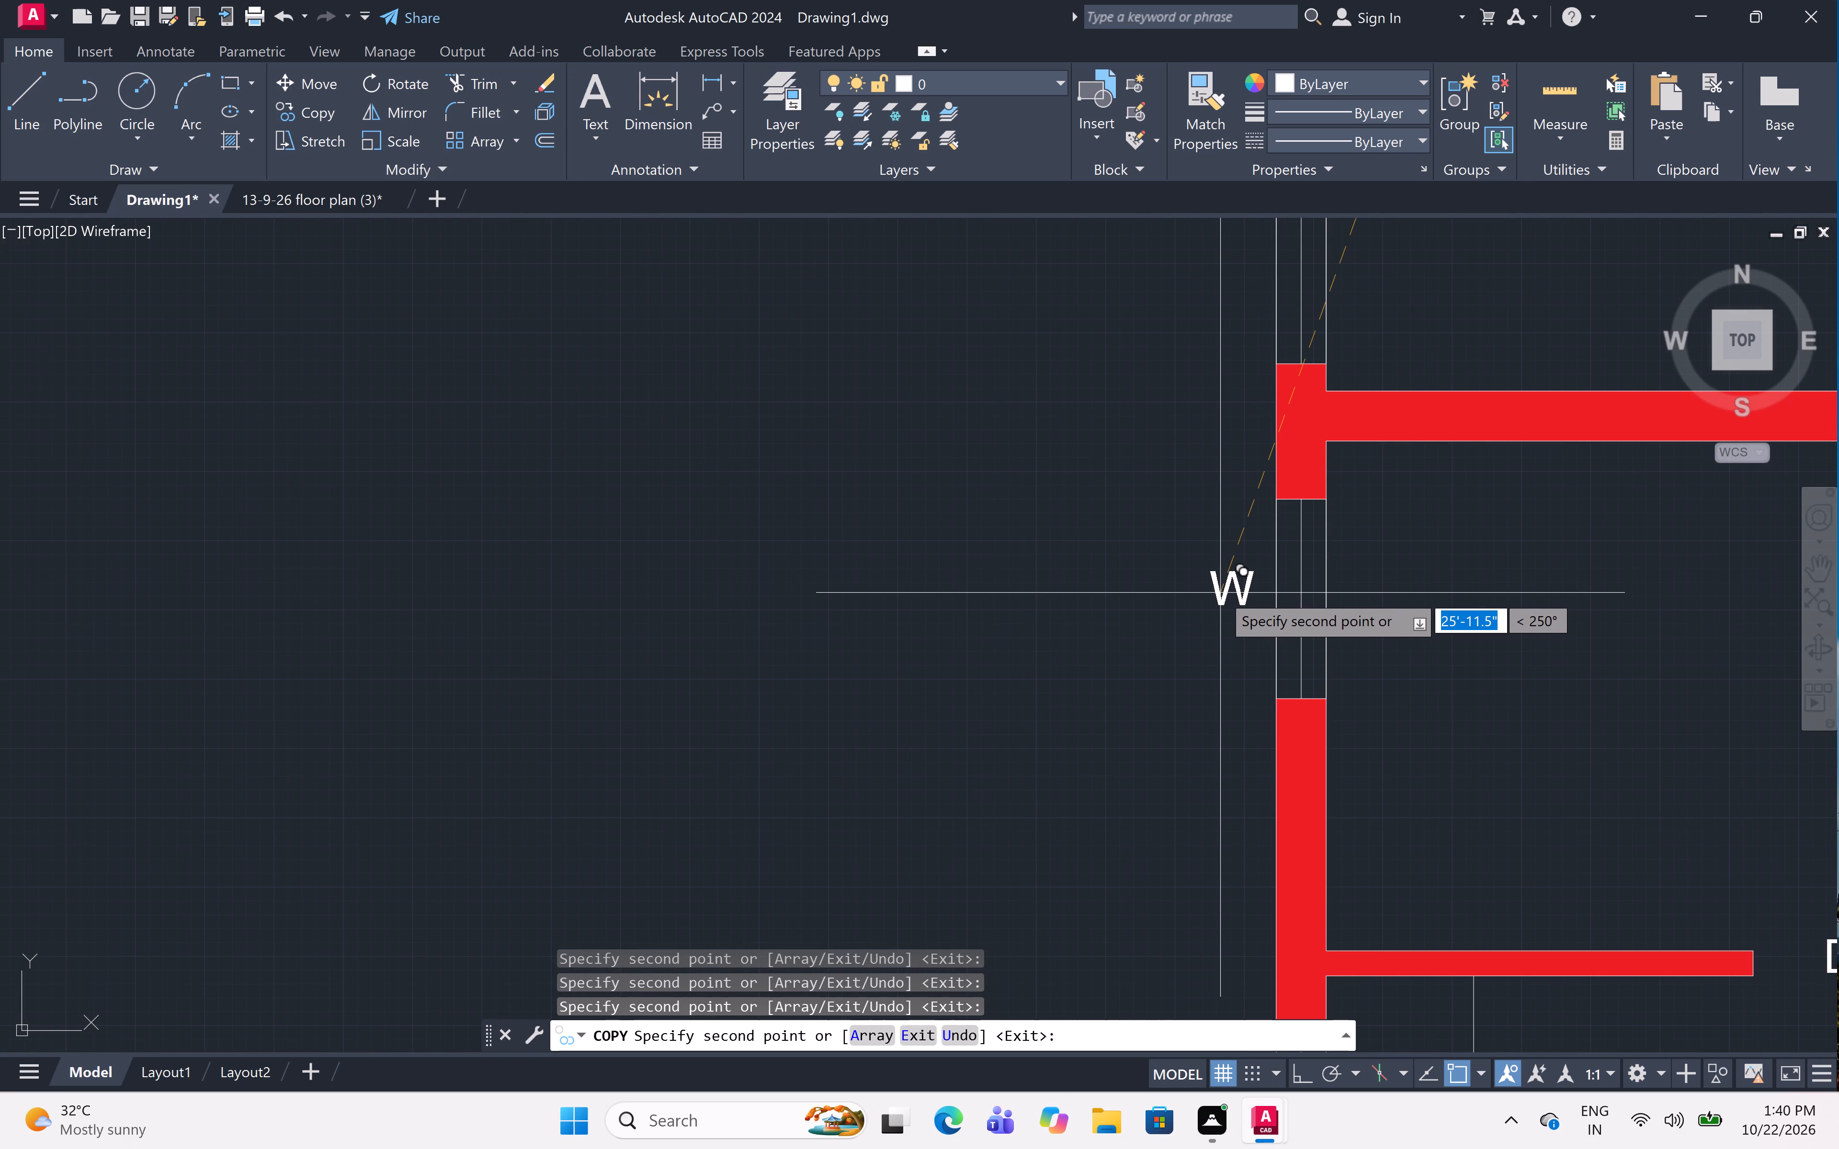
click(1220, 592)
Copy the W label outside the two remaining left-wall windows, at the small room below the top-left bedroom and at that bedroom.
scroll(1267, 569, down, 3)
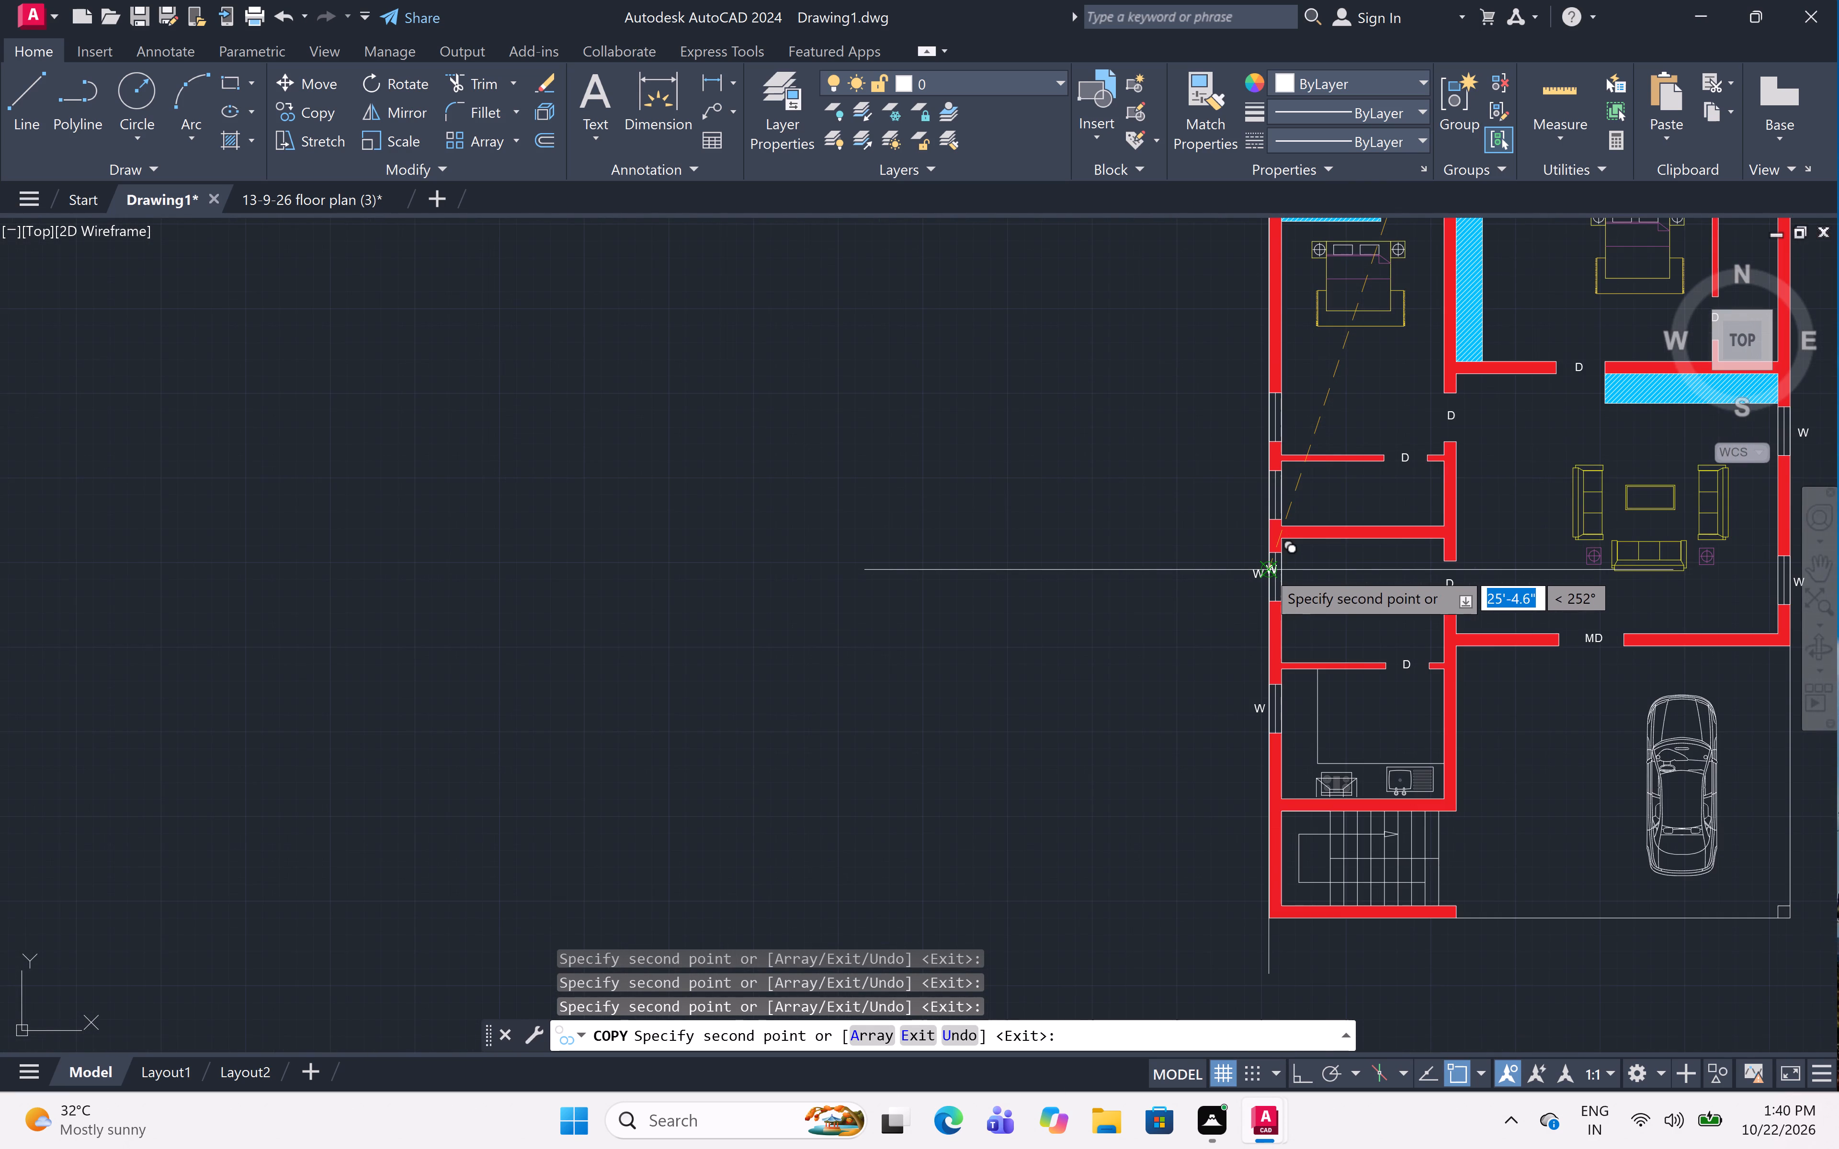
middle_drag(1267, 572, 1190, 760)
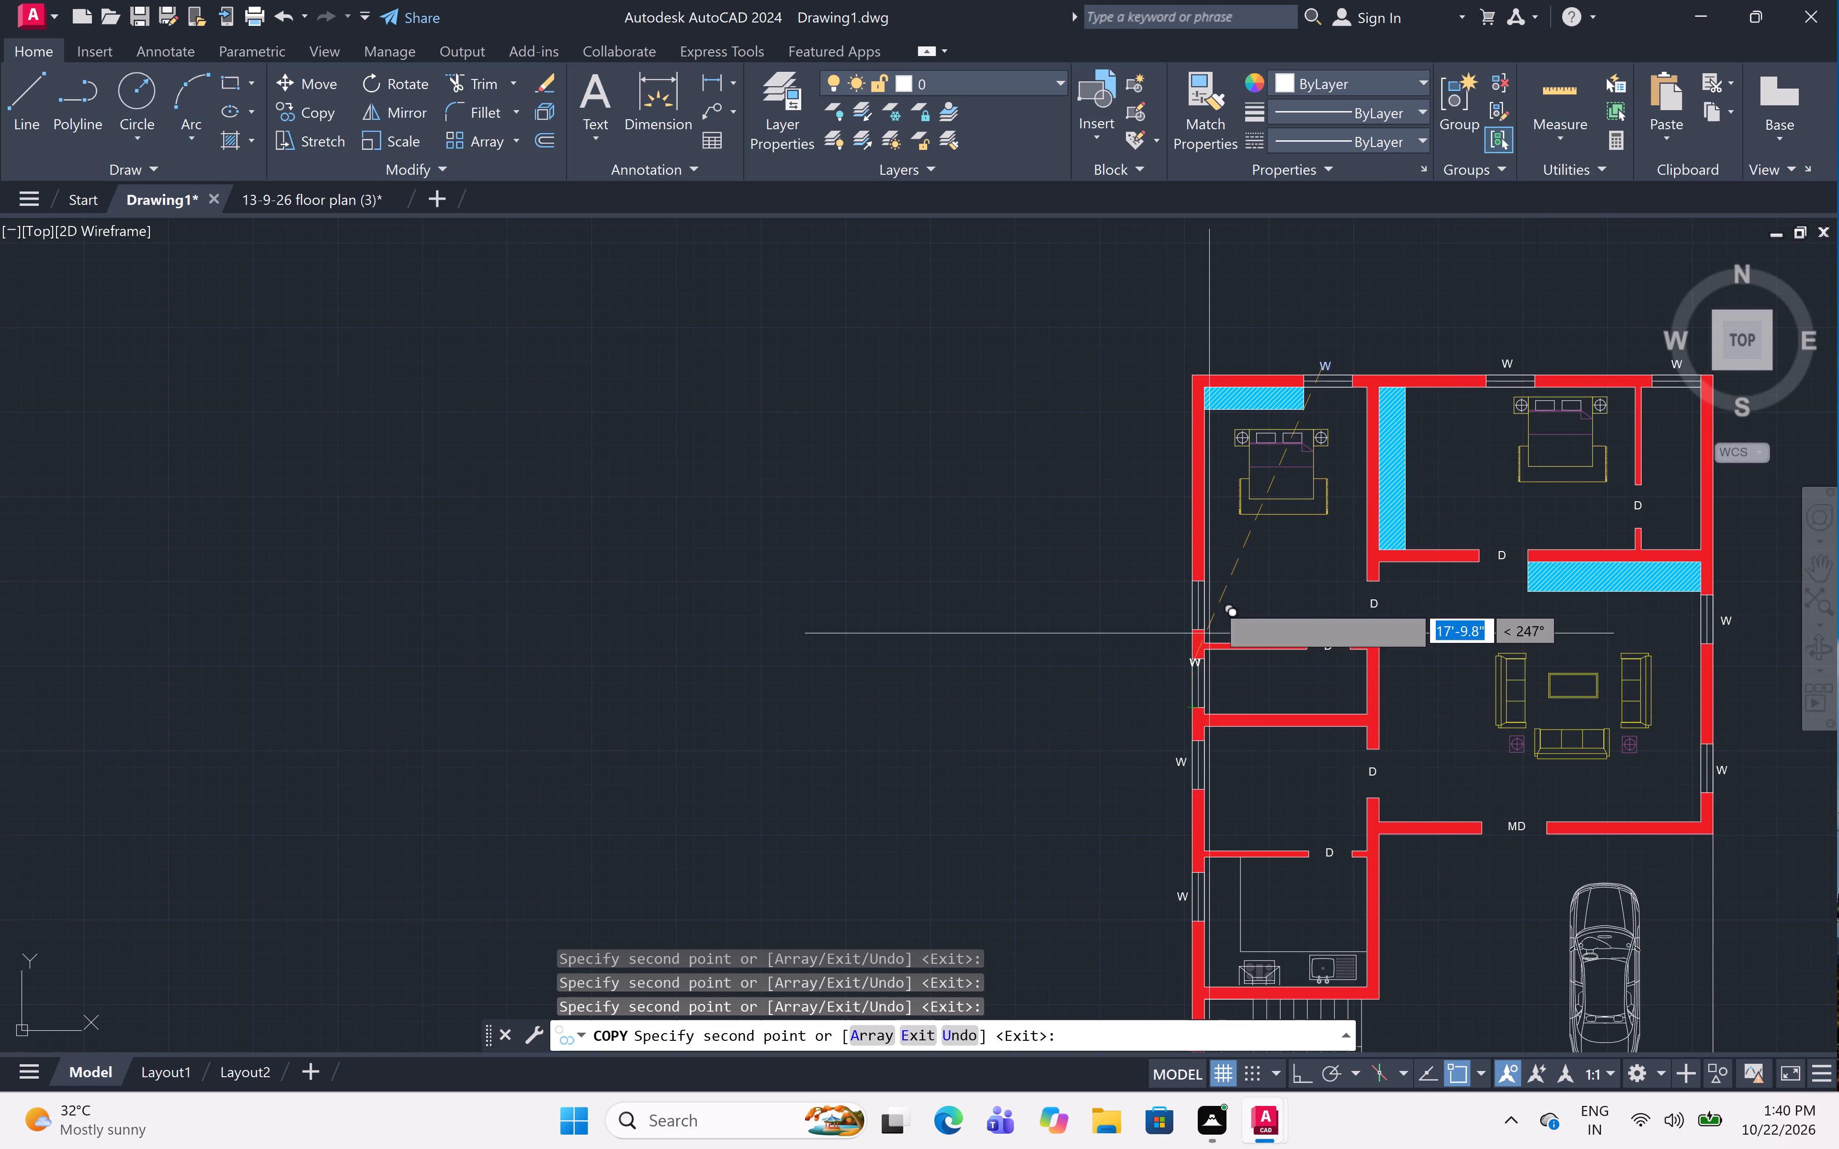
scroll(1170, 689, up, 3)
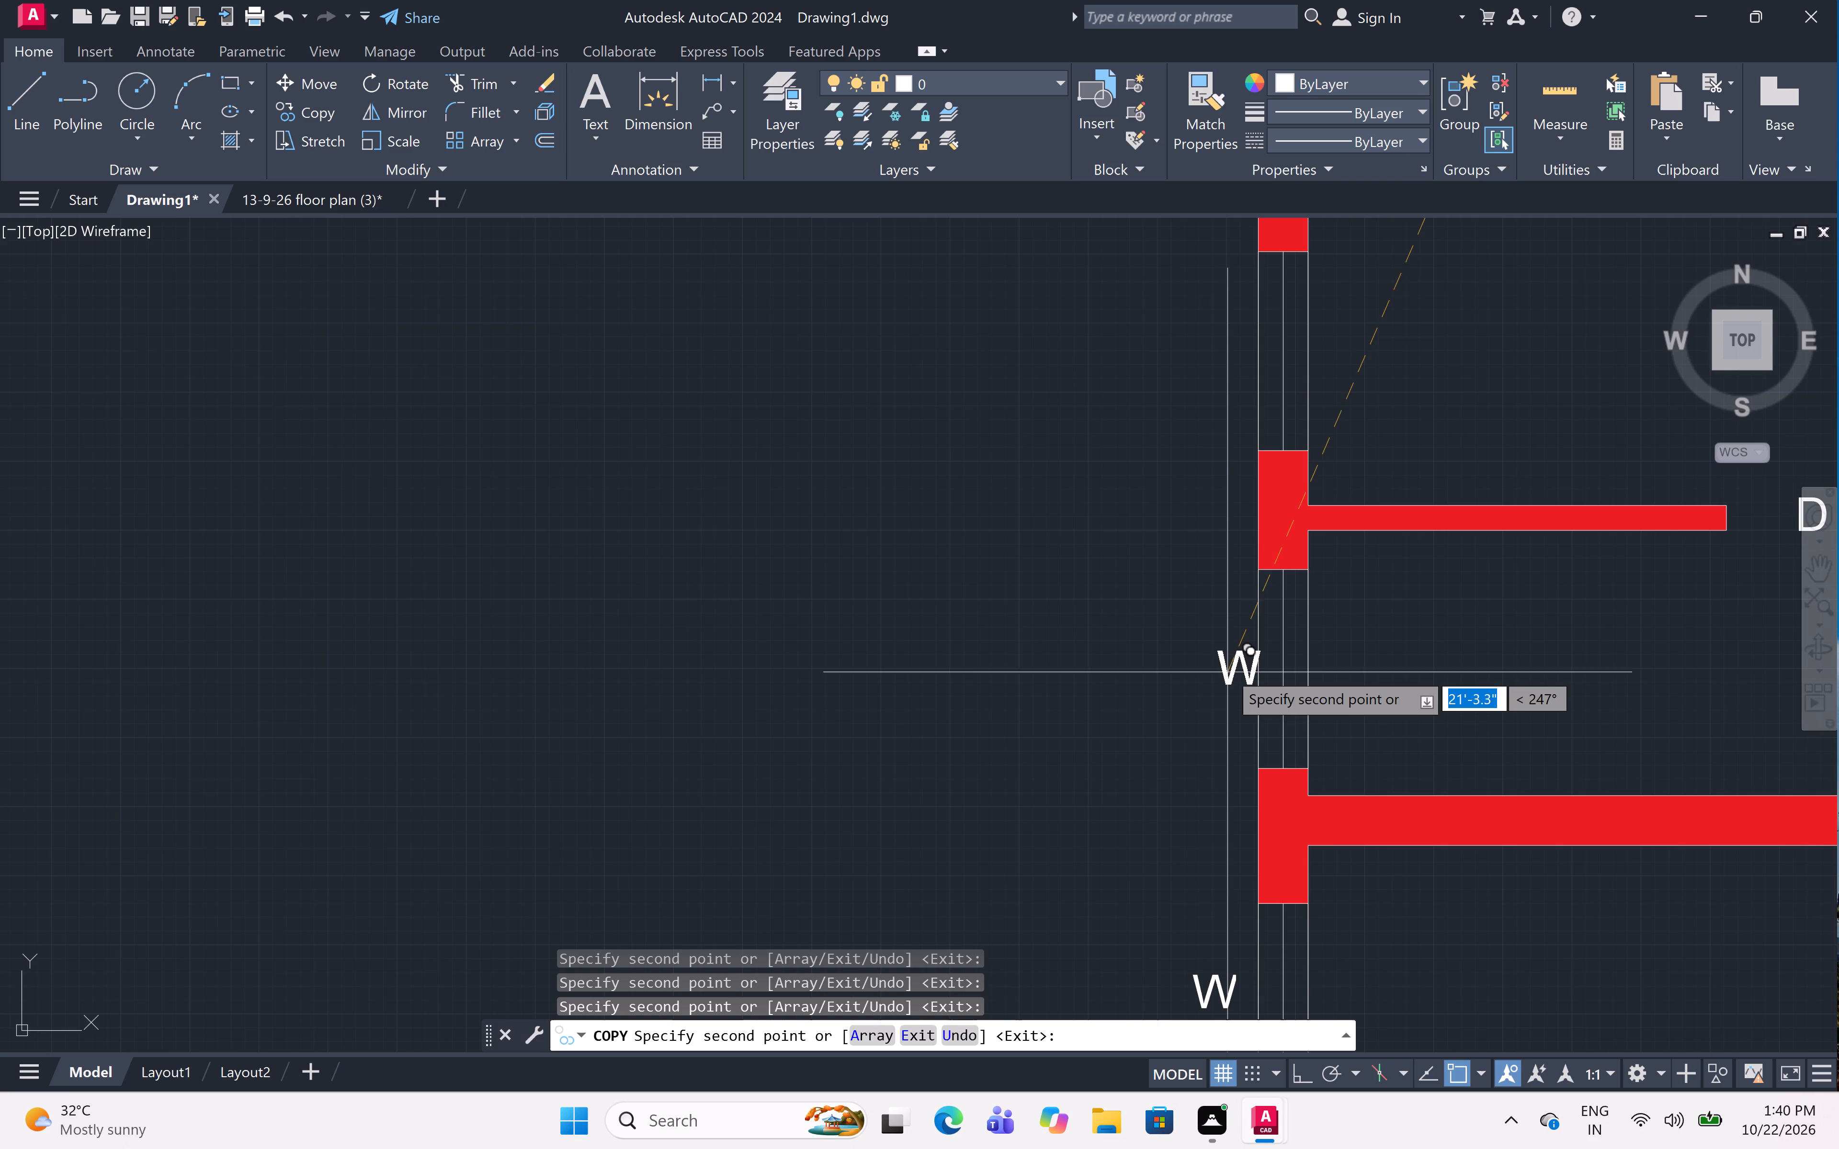
click(1209, 673)
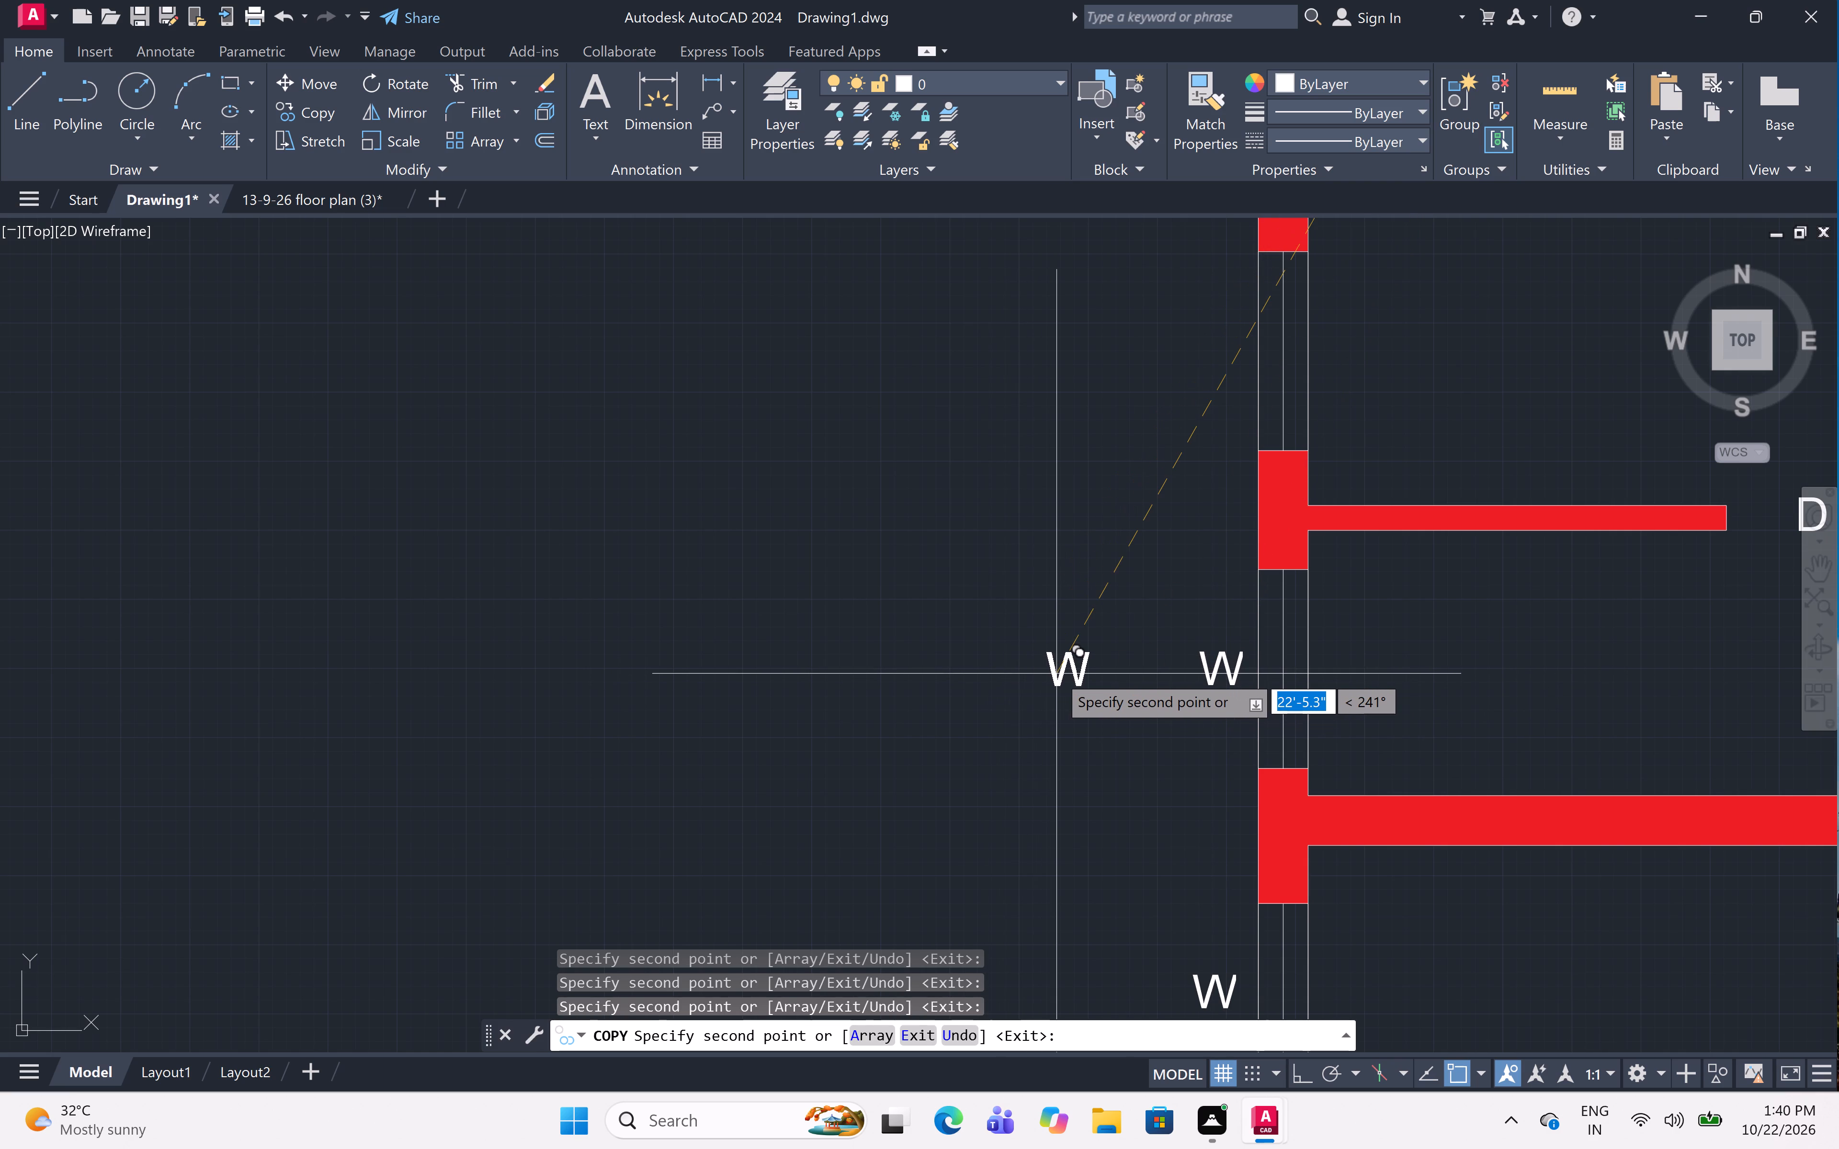
scroll(1056, 673, down, 1)
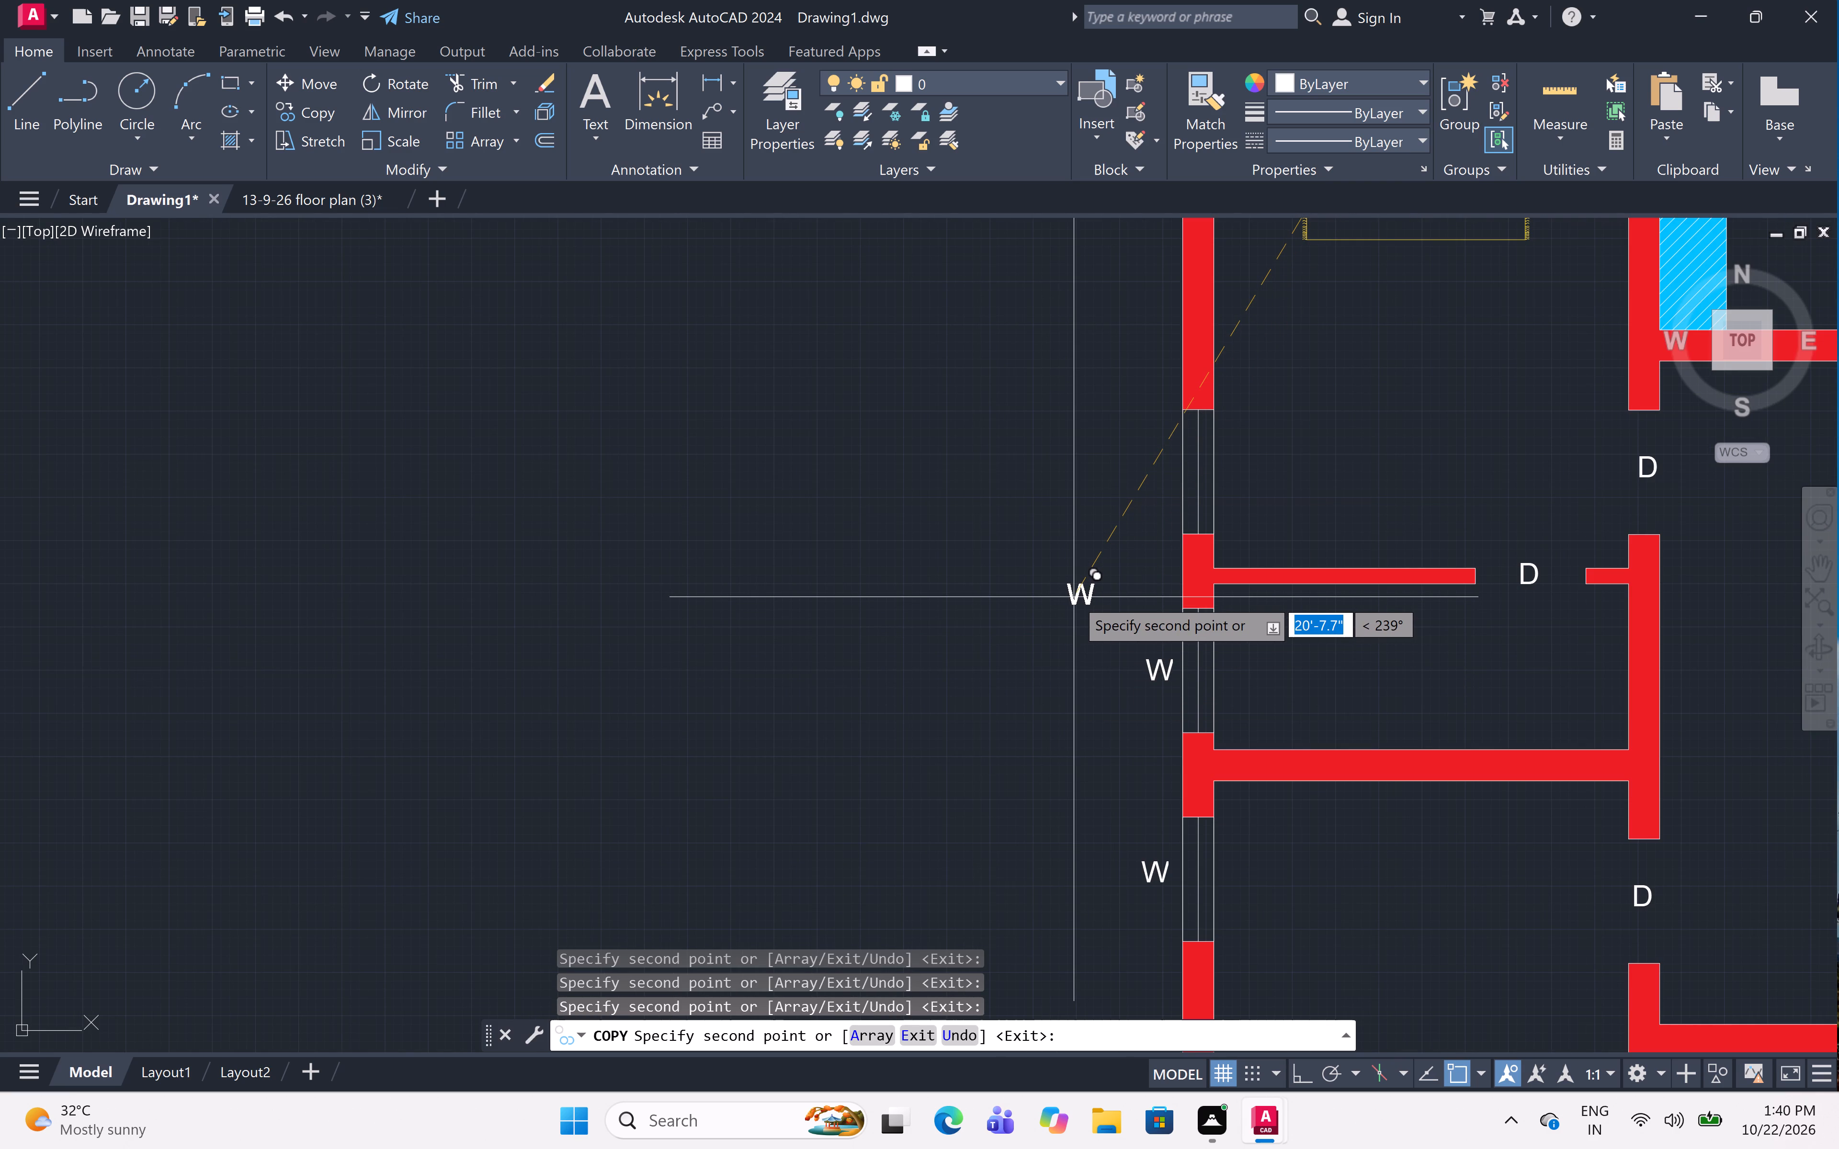
middle_drag(1022, 608, 974, 756)
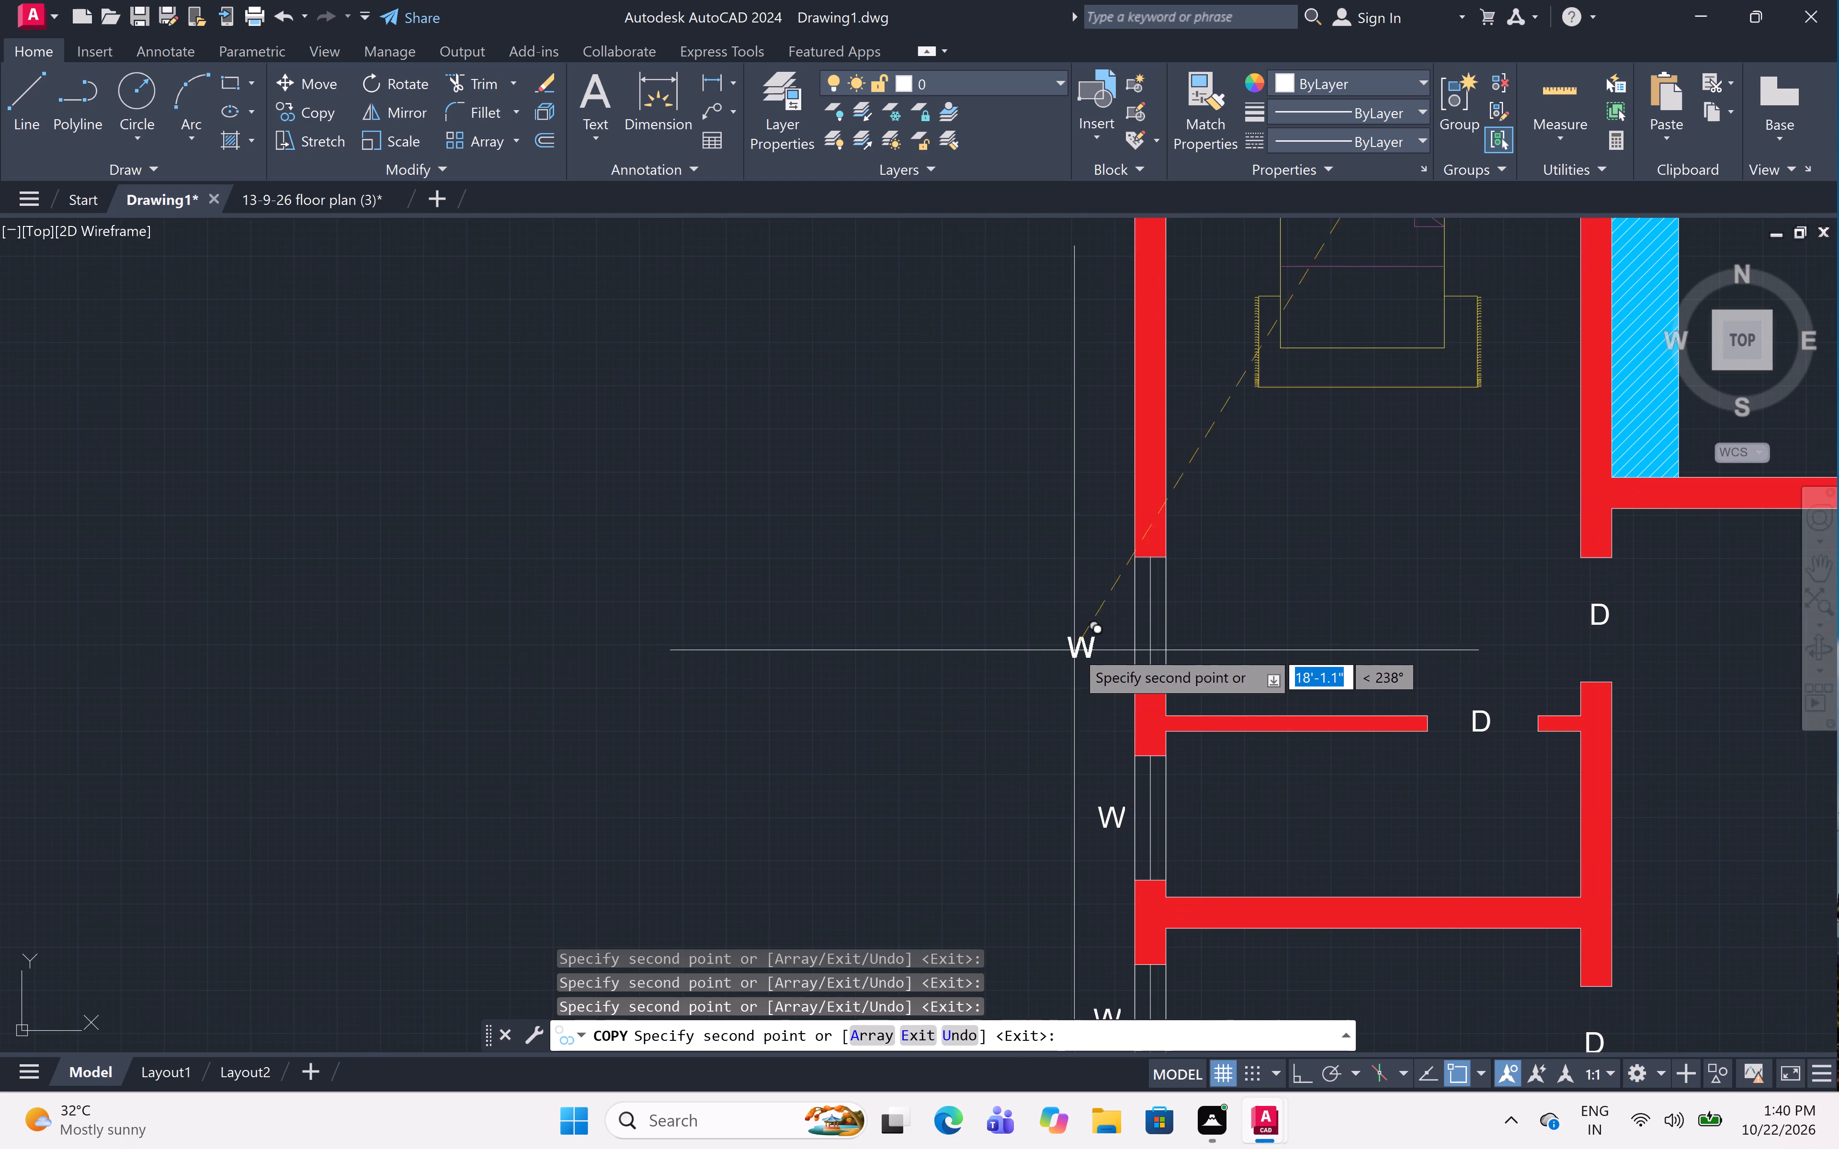
scroll(1084, 667, up, 3)
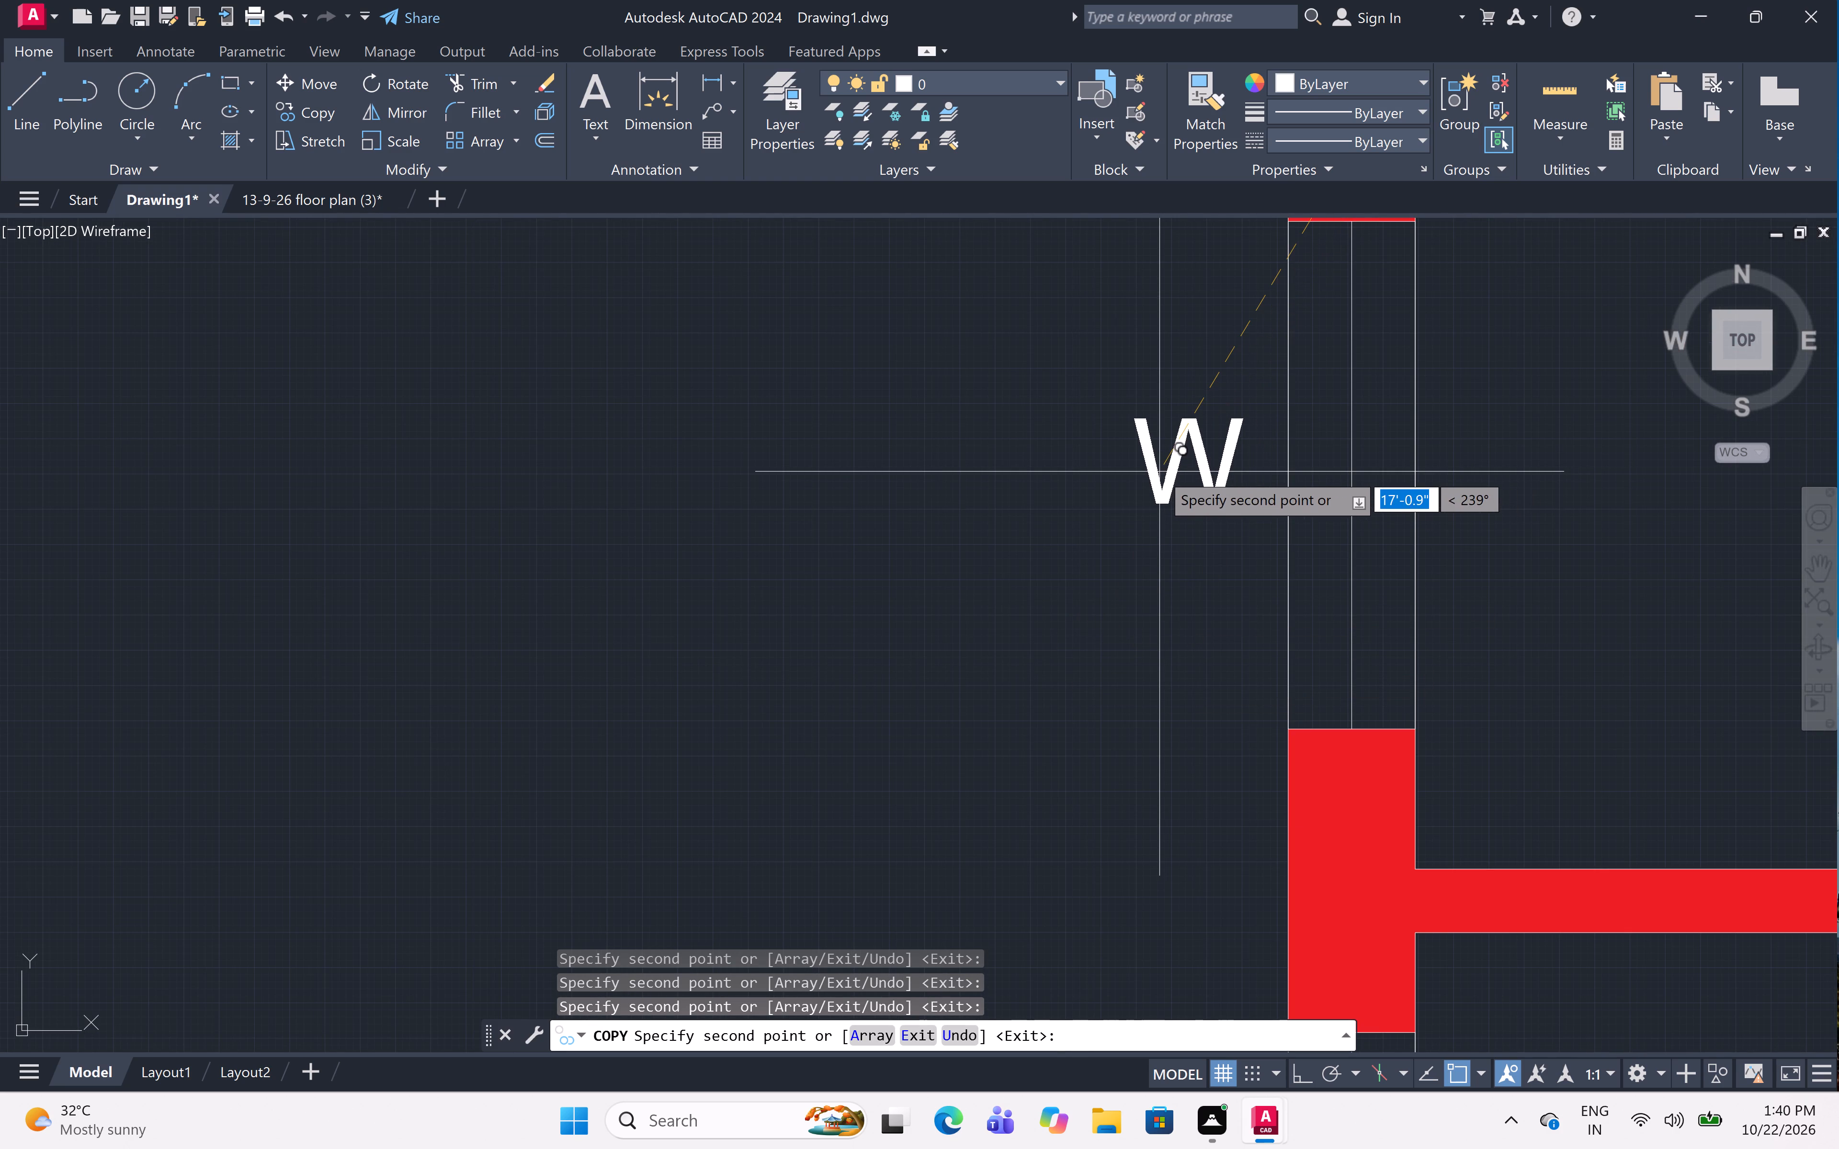
click(1159, 472)
scroll(1000, 637, down, 4)
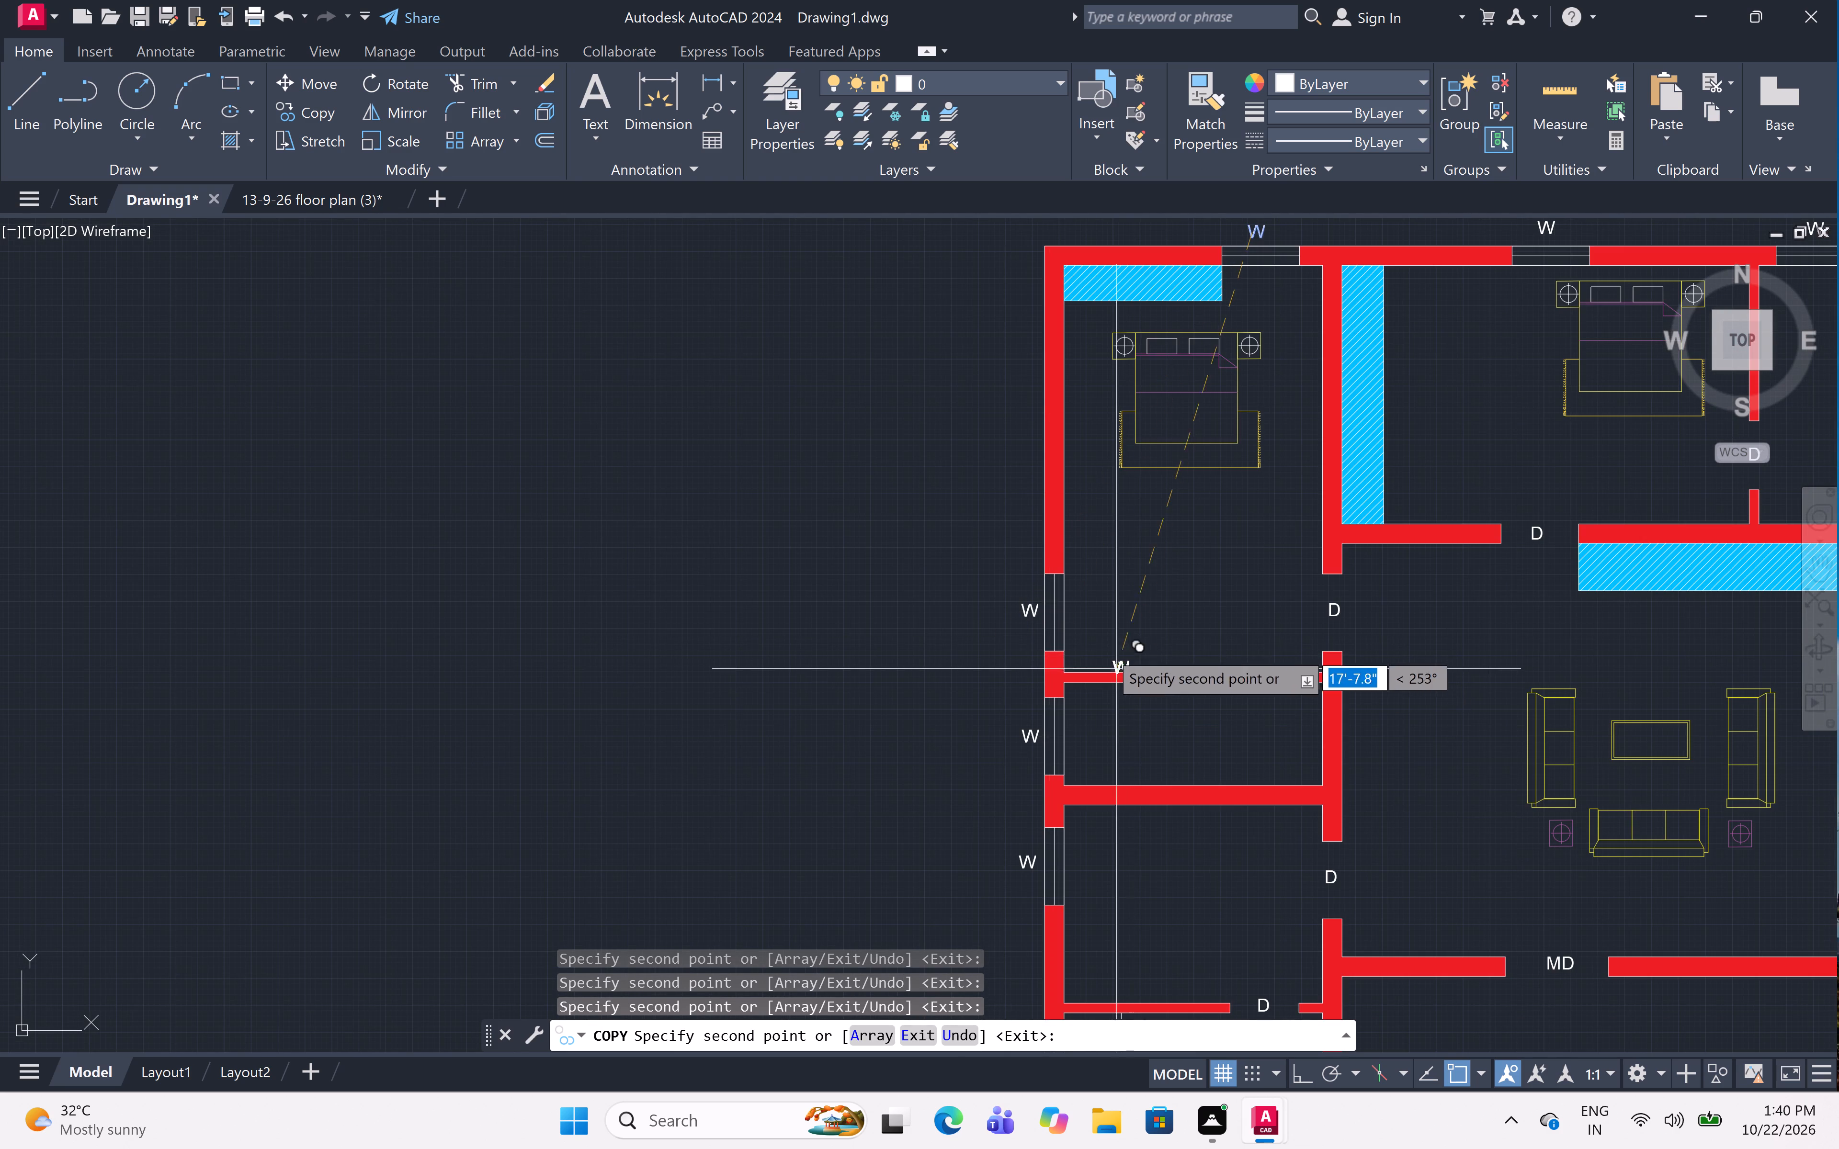
scroll(999, 545, down, 2)
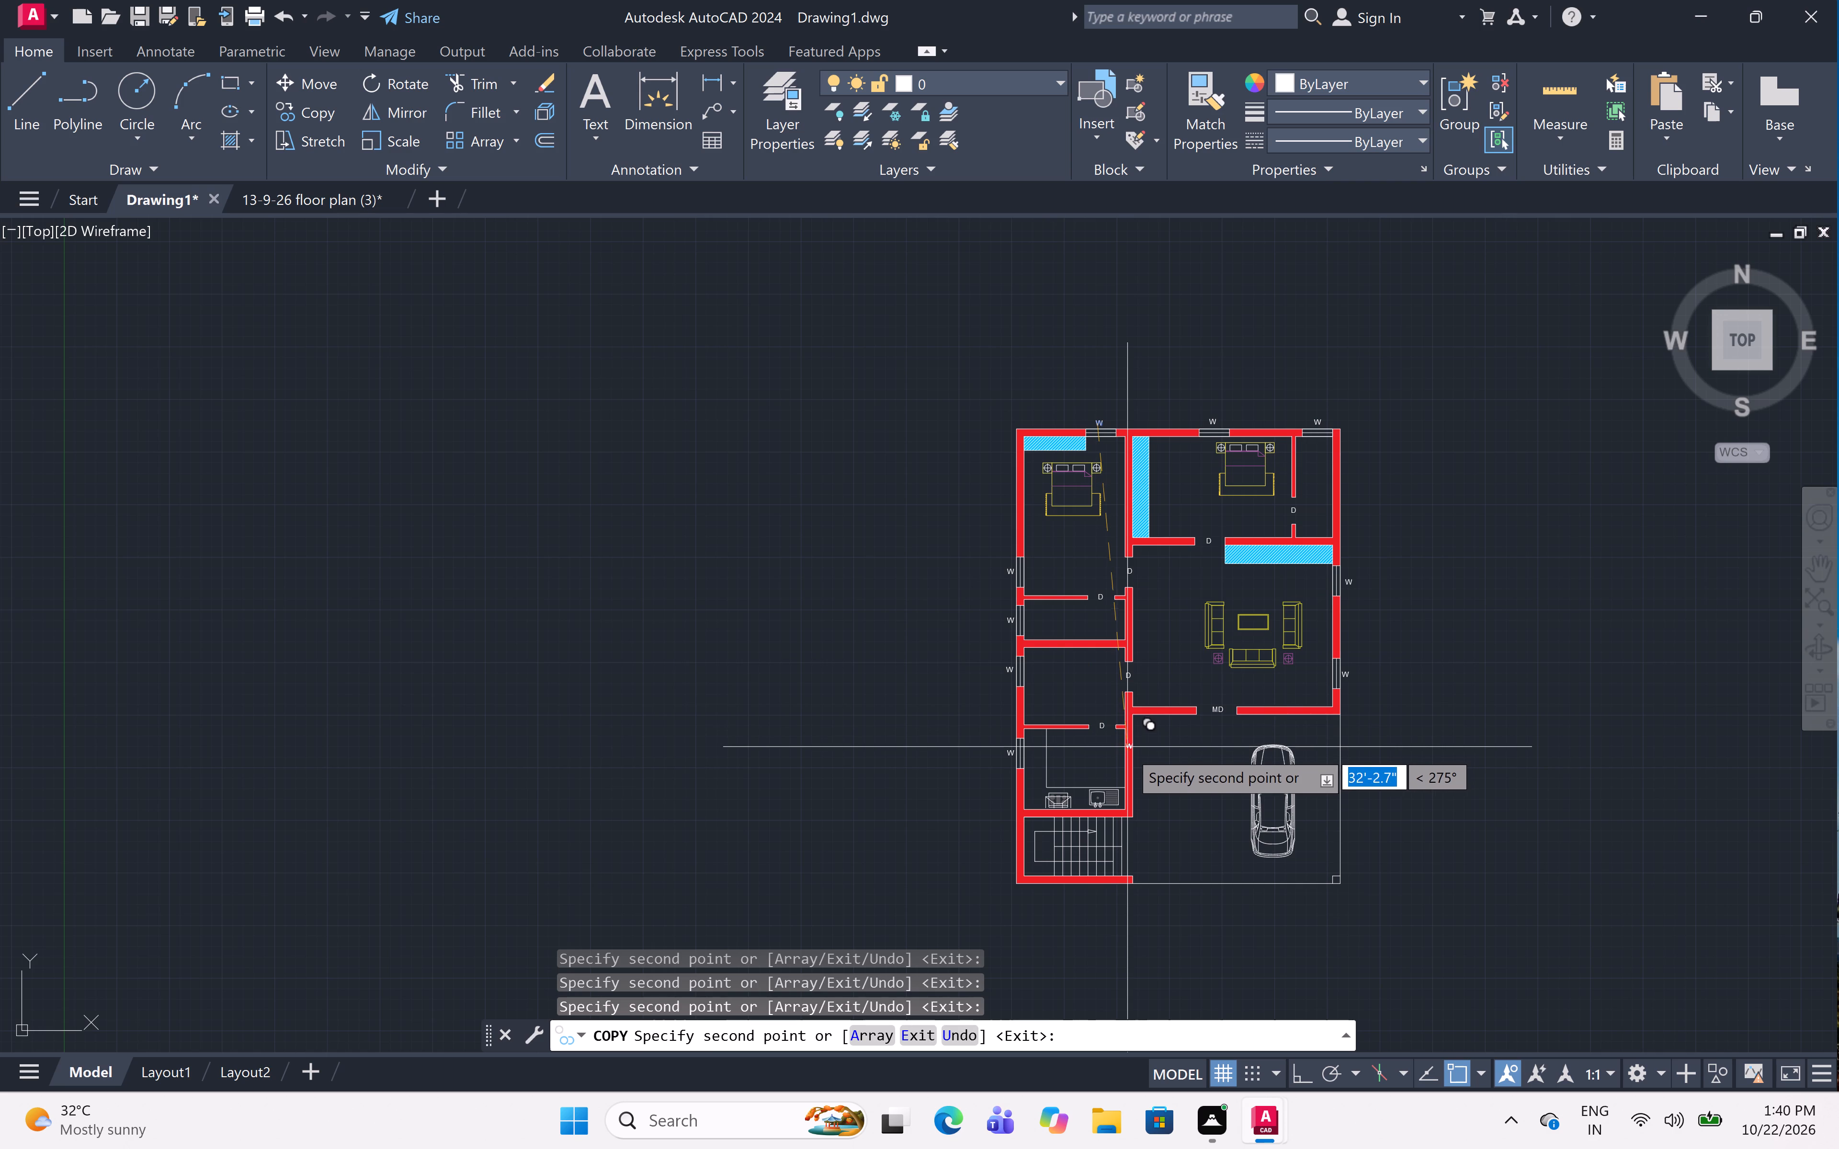
key(Escape)
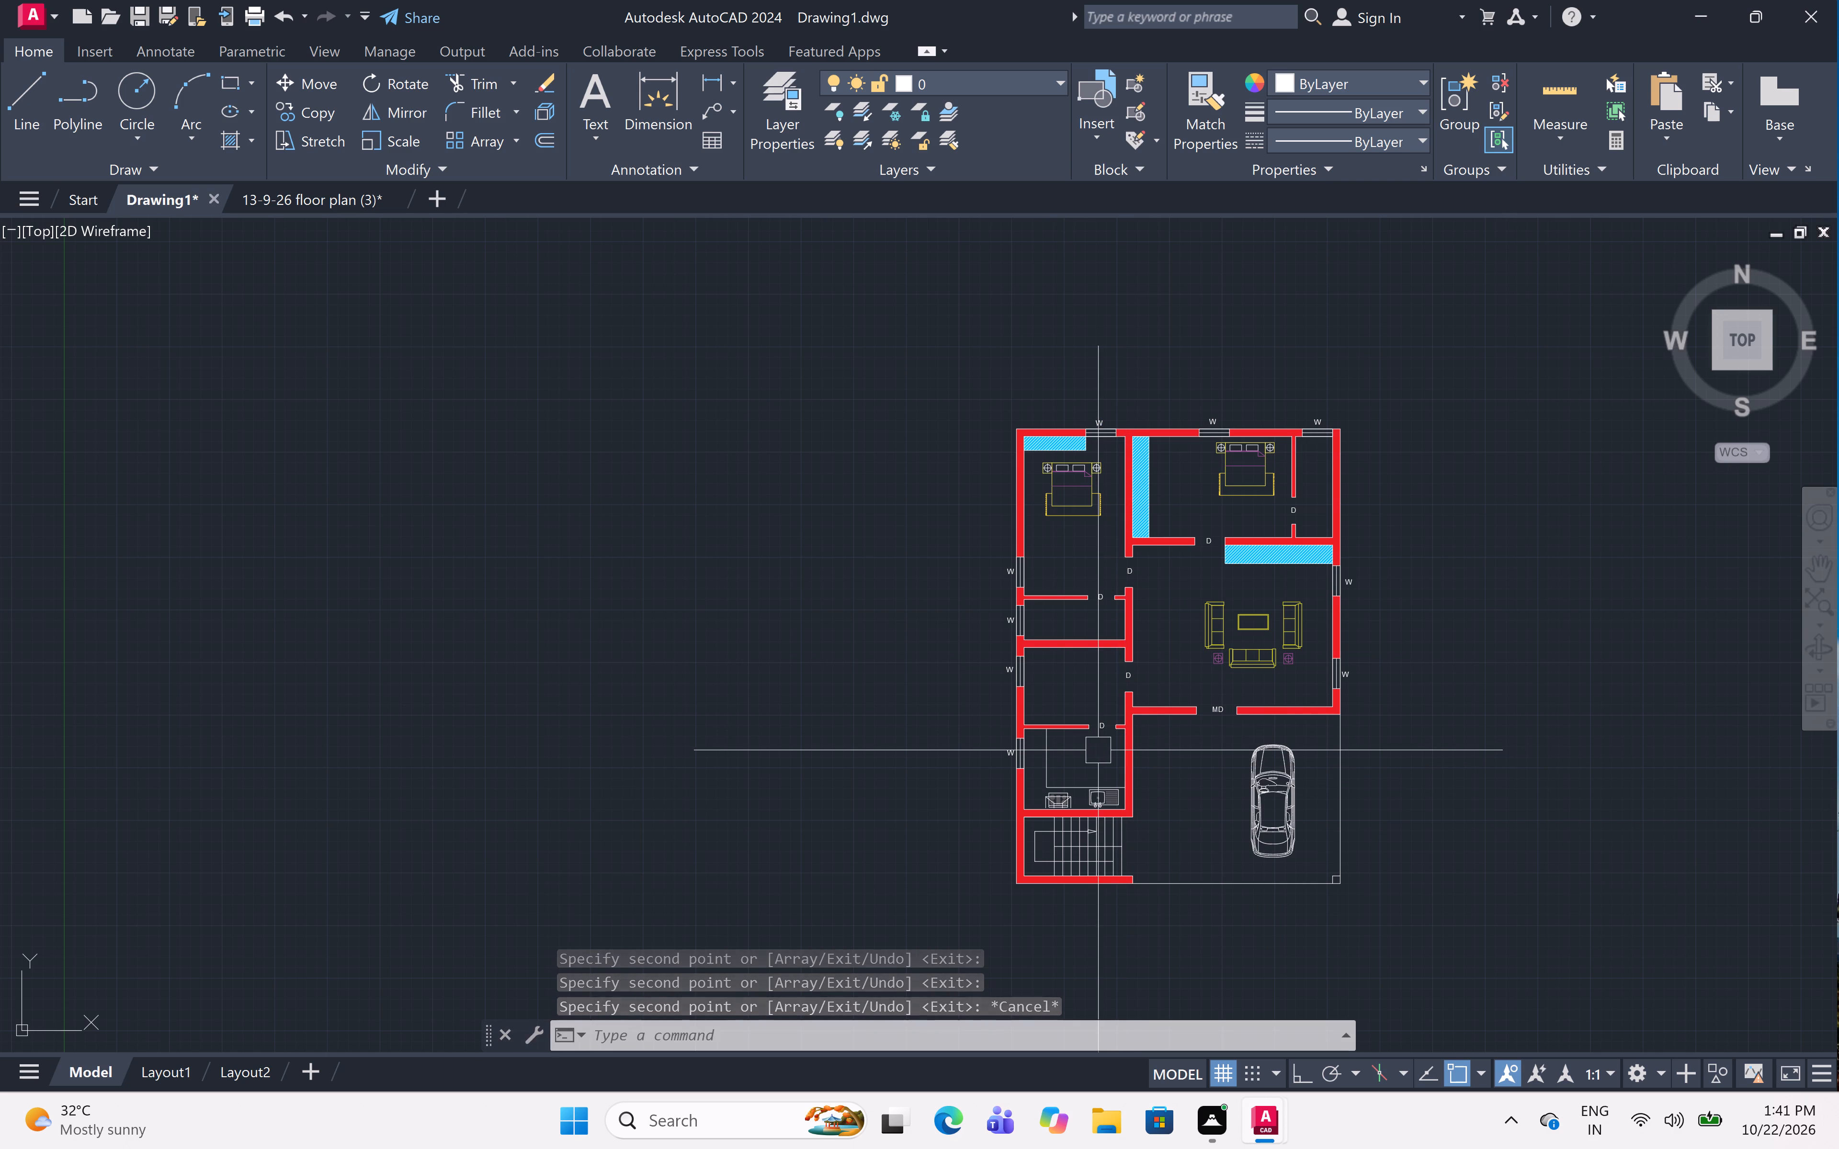
Move the W label above the top wall's rightmost window slightly down towards the wall.
scroll(1069, 736, down, 2)
middle_drag(1106, 737, 1085, 672)
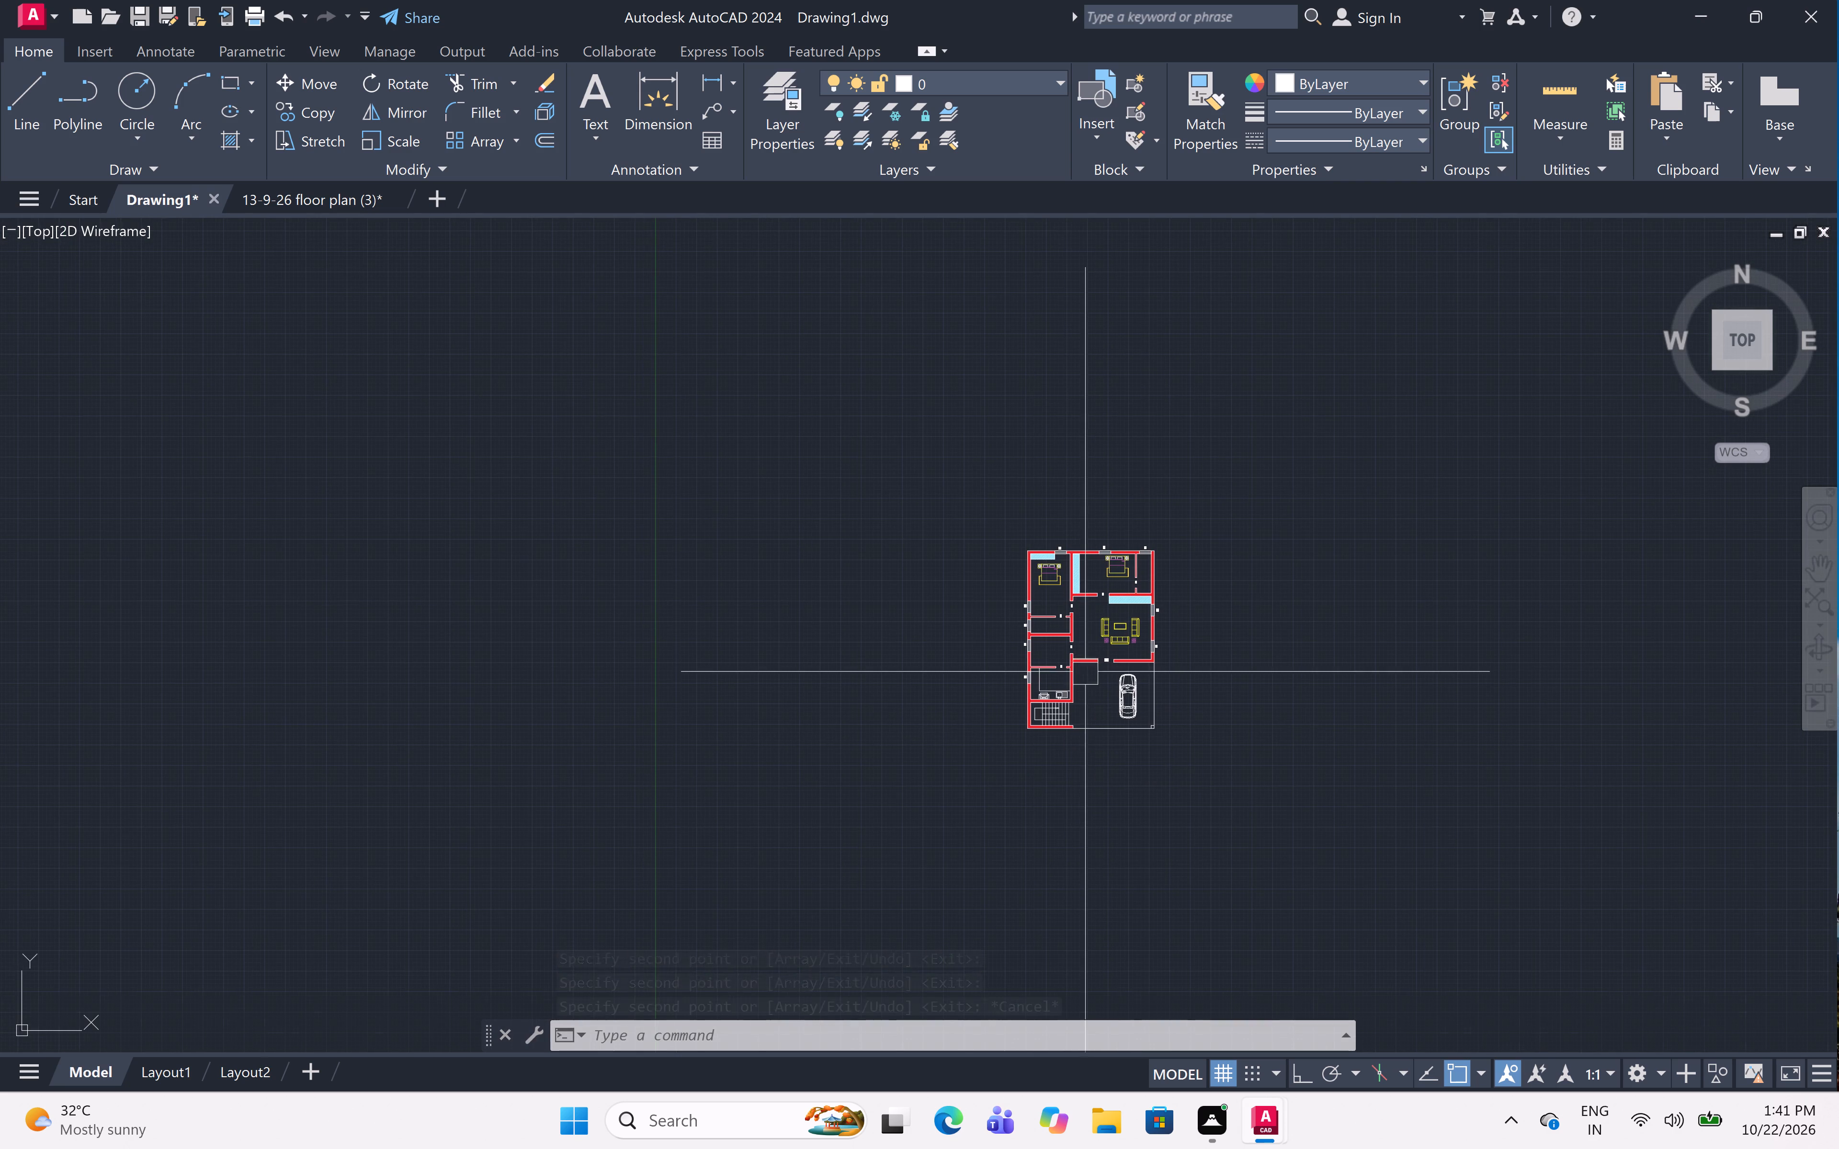
scroll(1144, 551, up, 4)
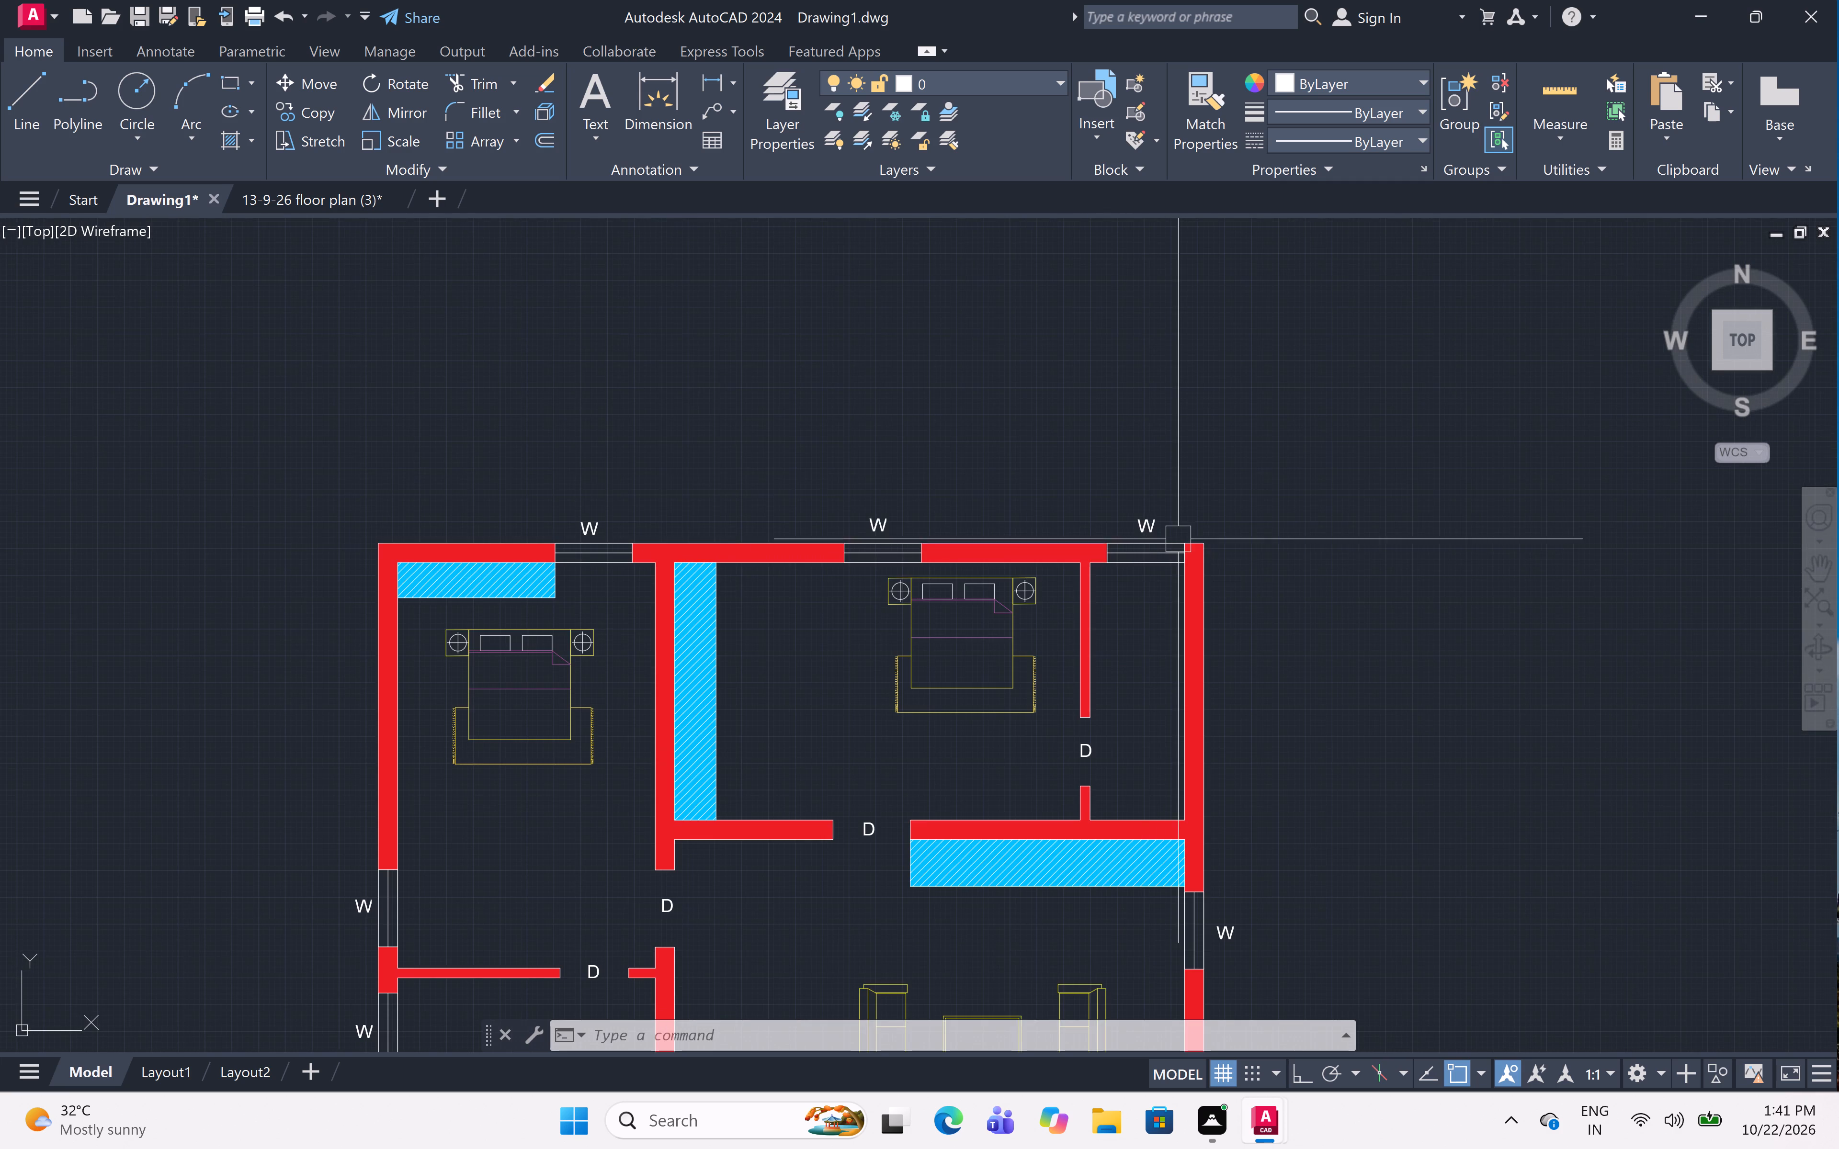
scroll(1157, 515, up, 2)
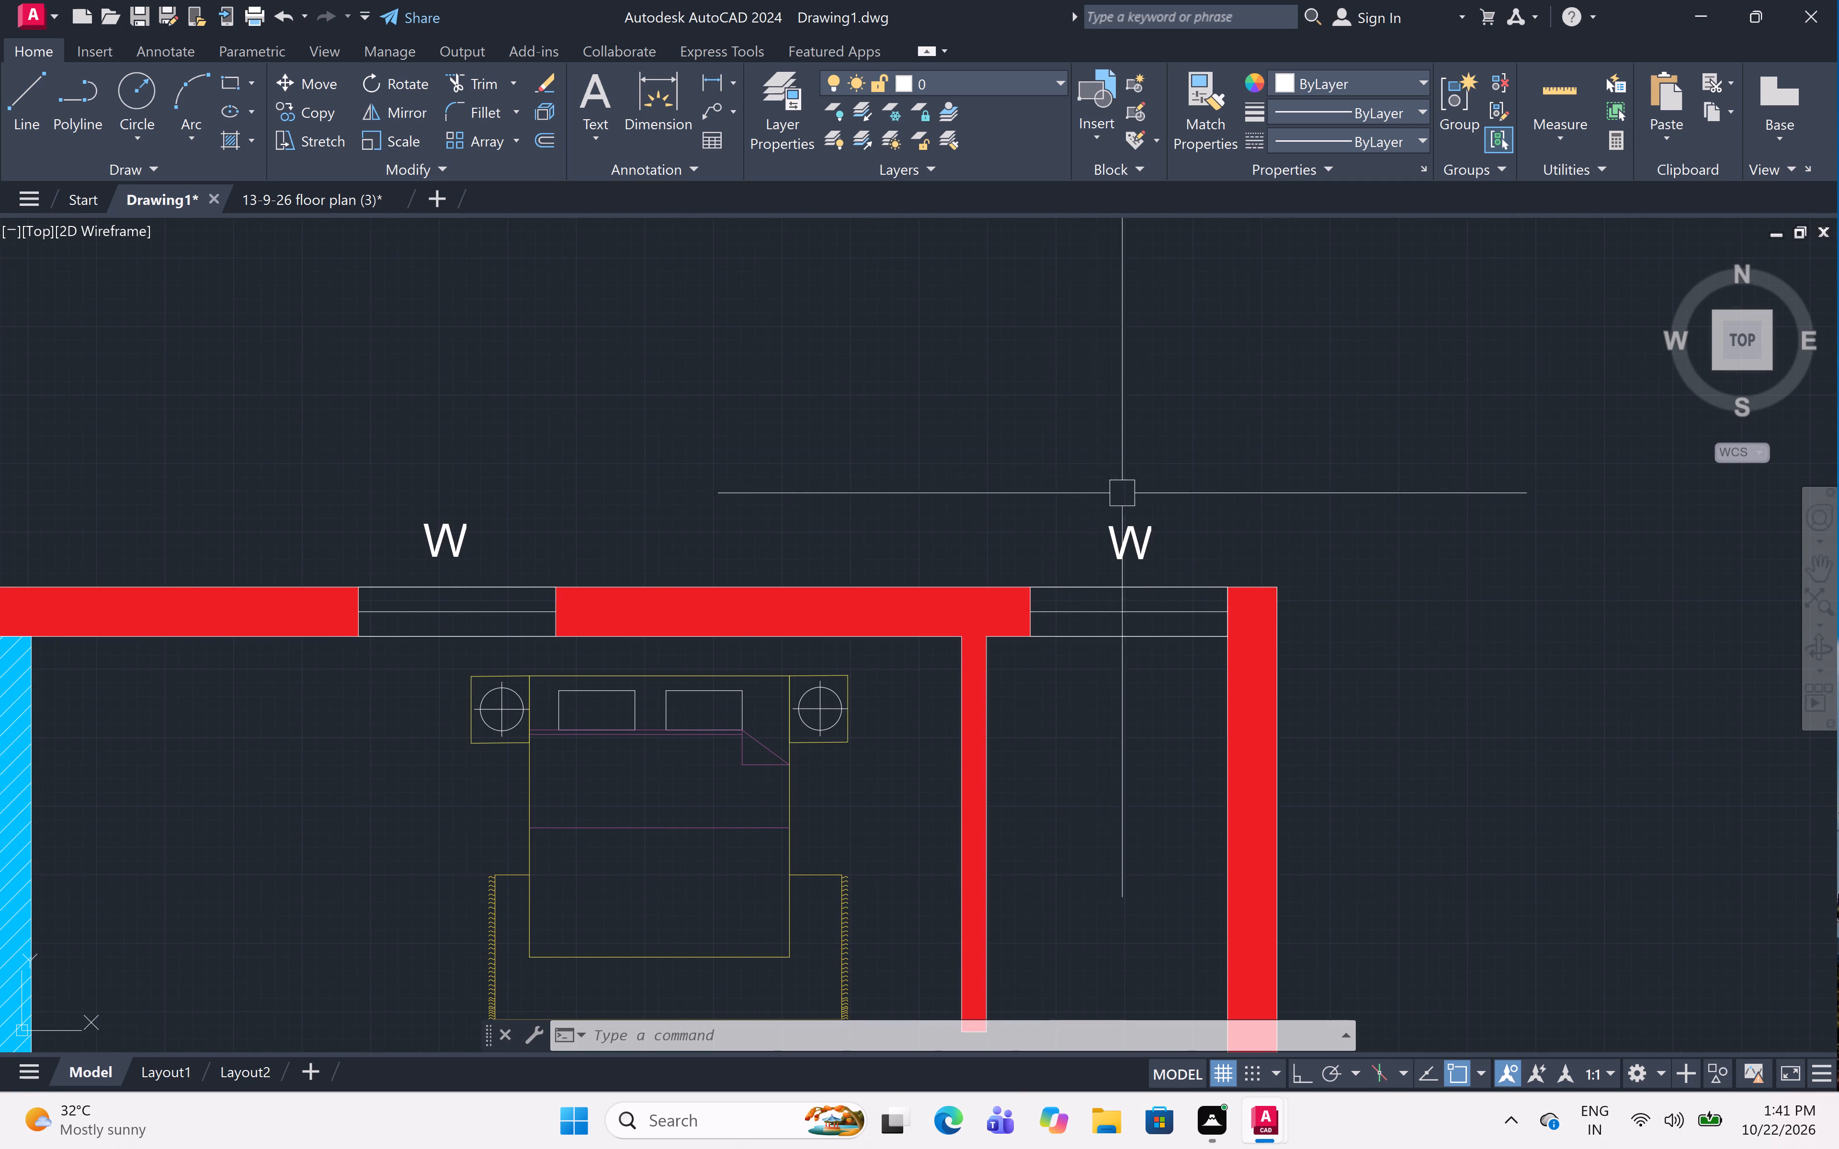
scroll(1110, 531, up, 1)
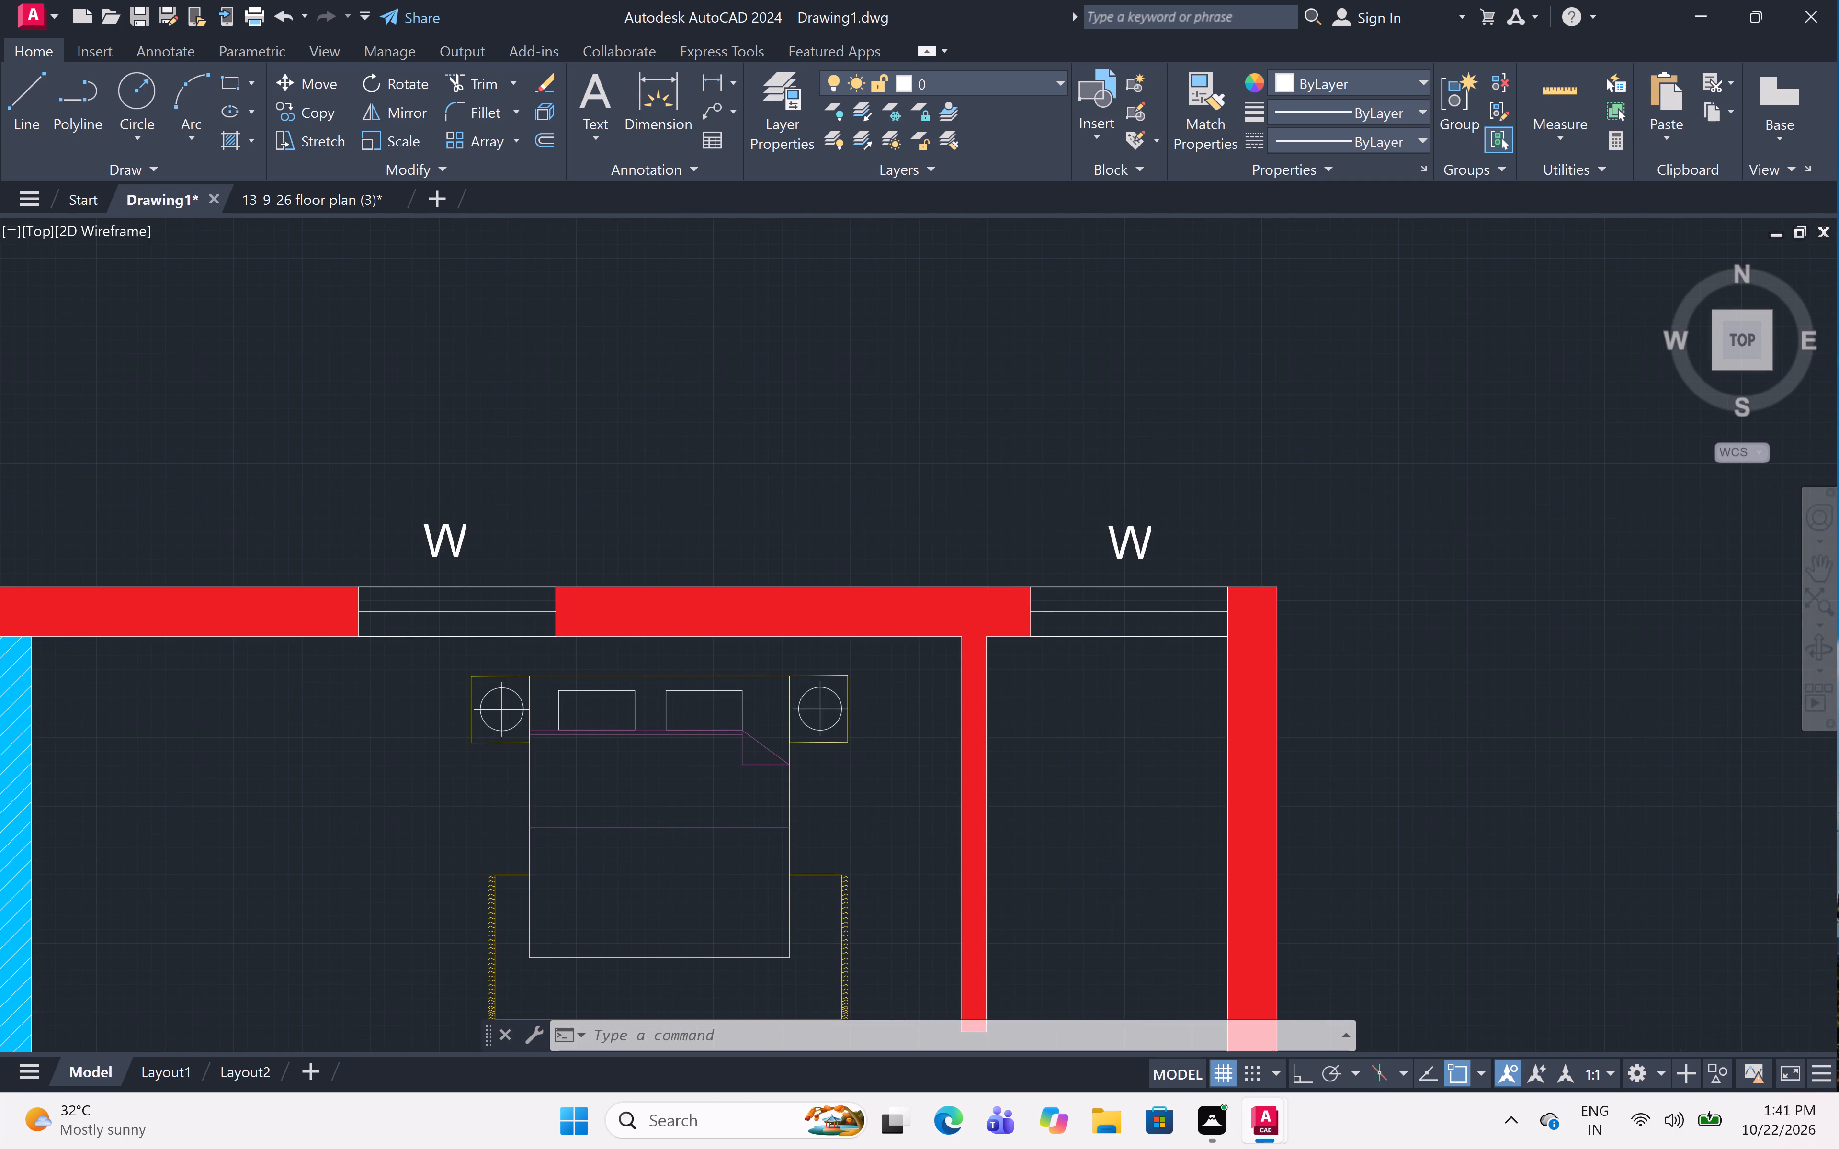
click(1113, 545)
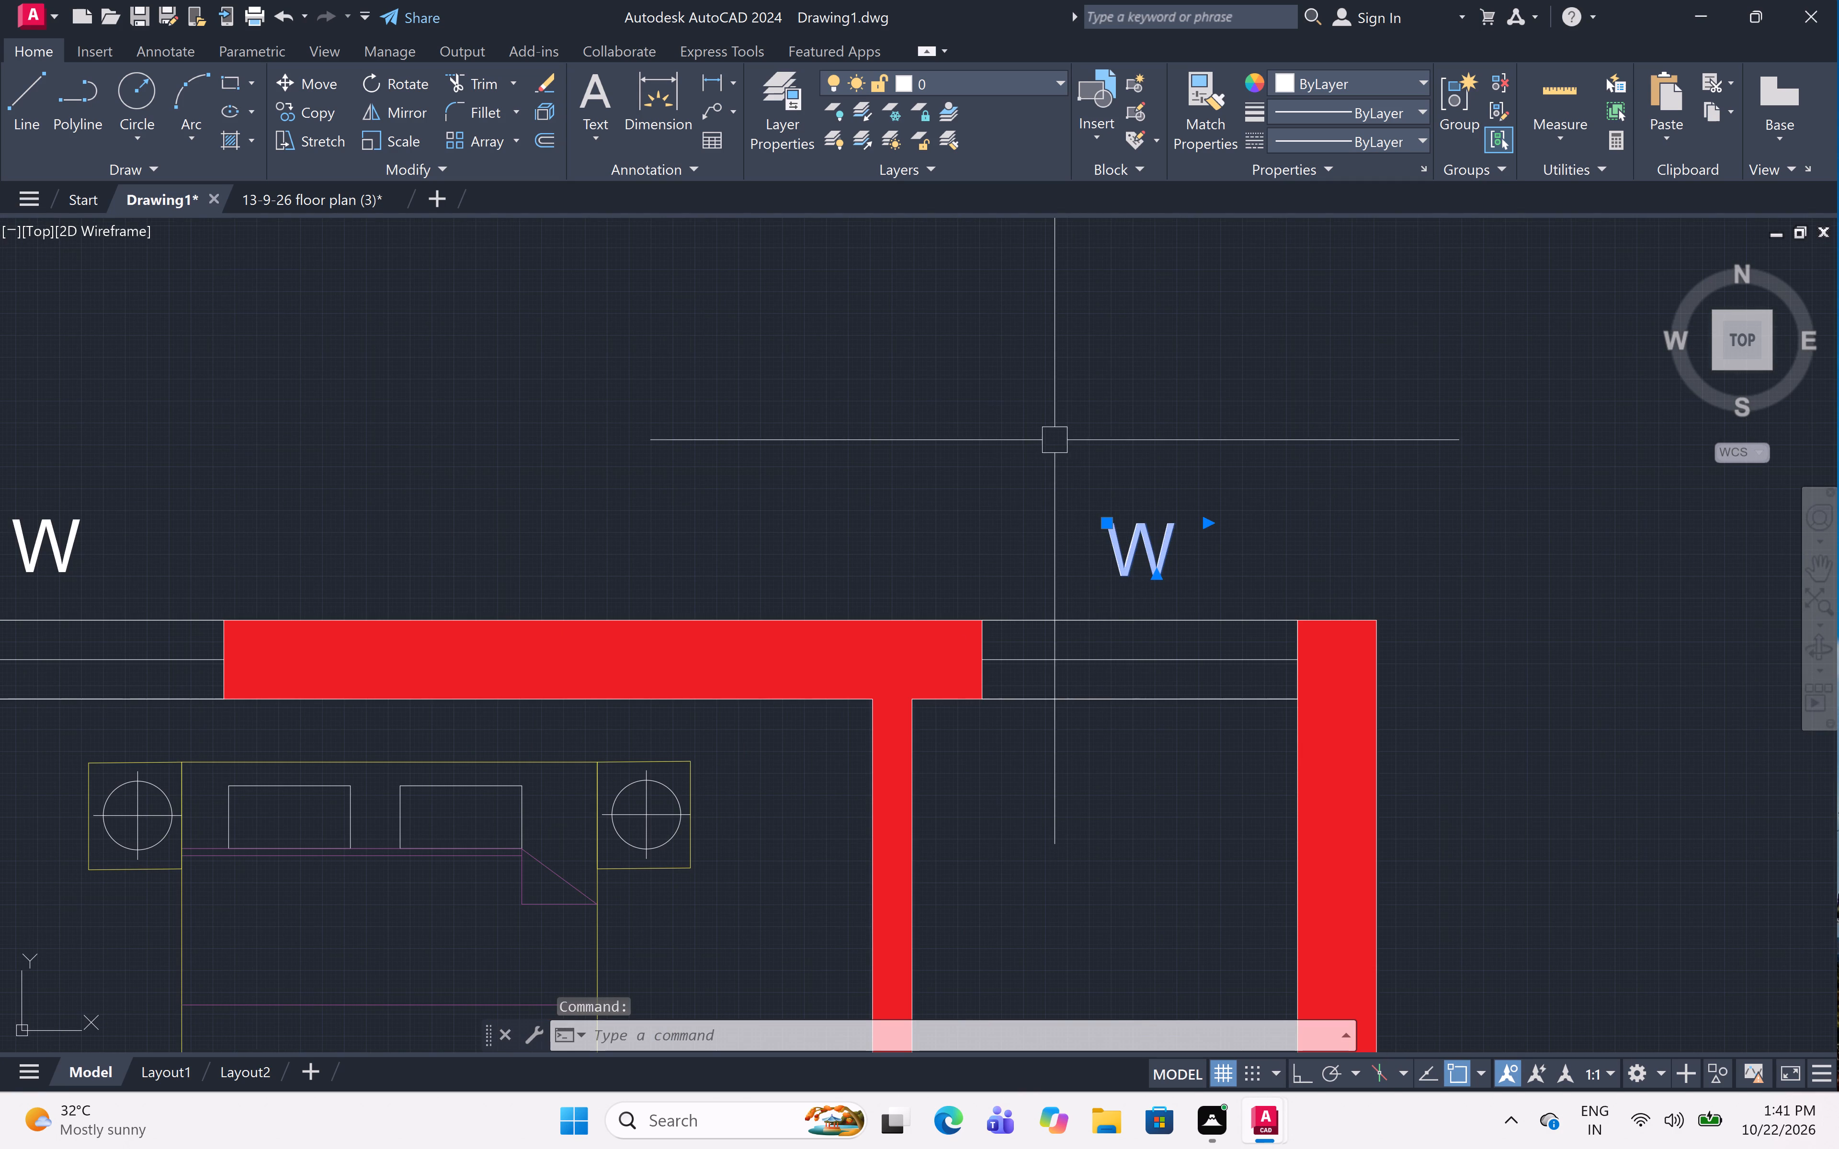
text(M)
key(space)
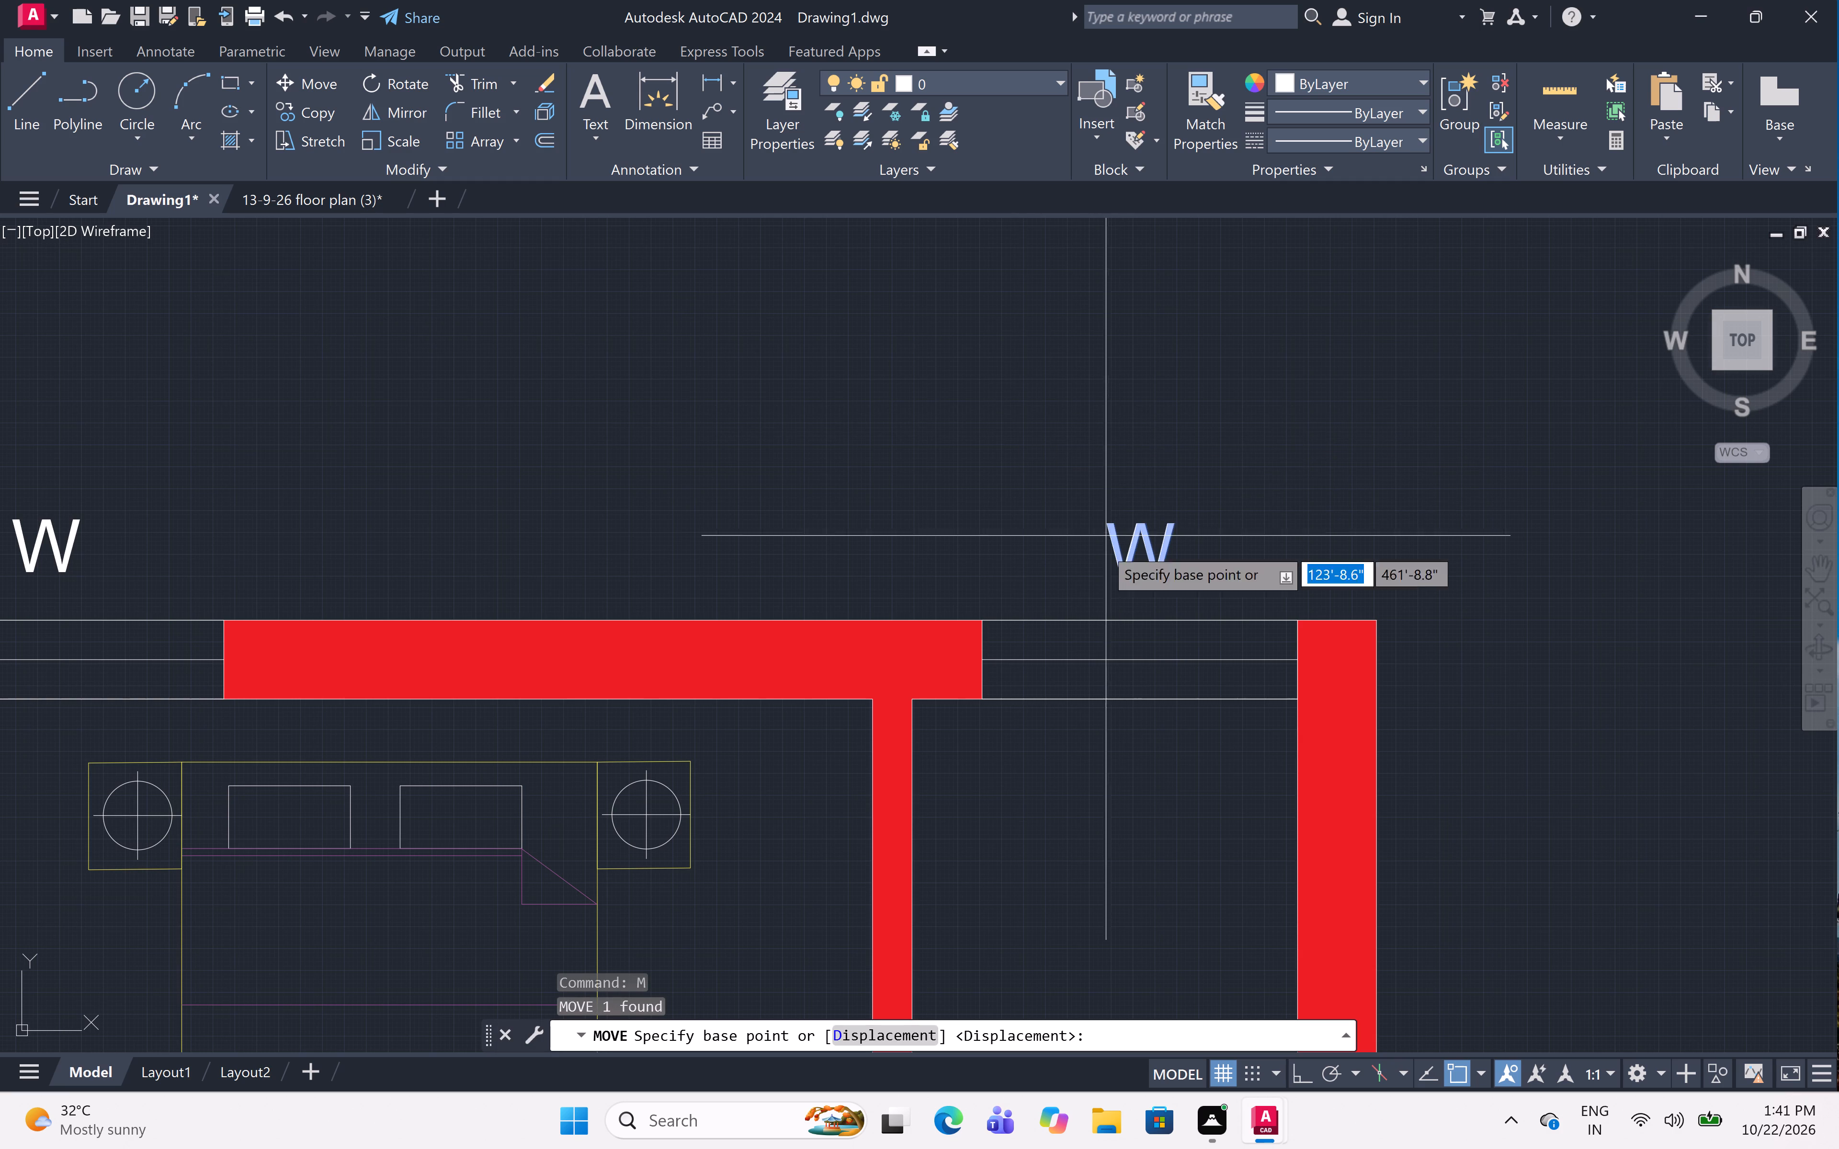
scroll(1119, 579, up, 2)
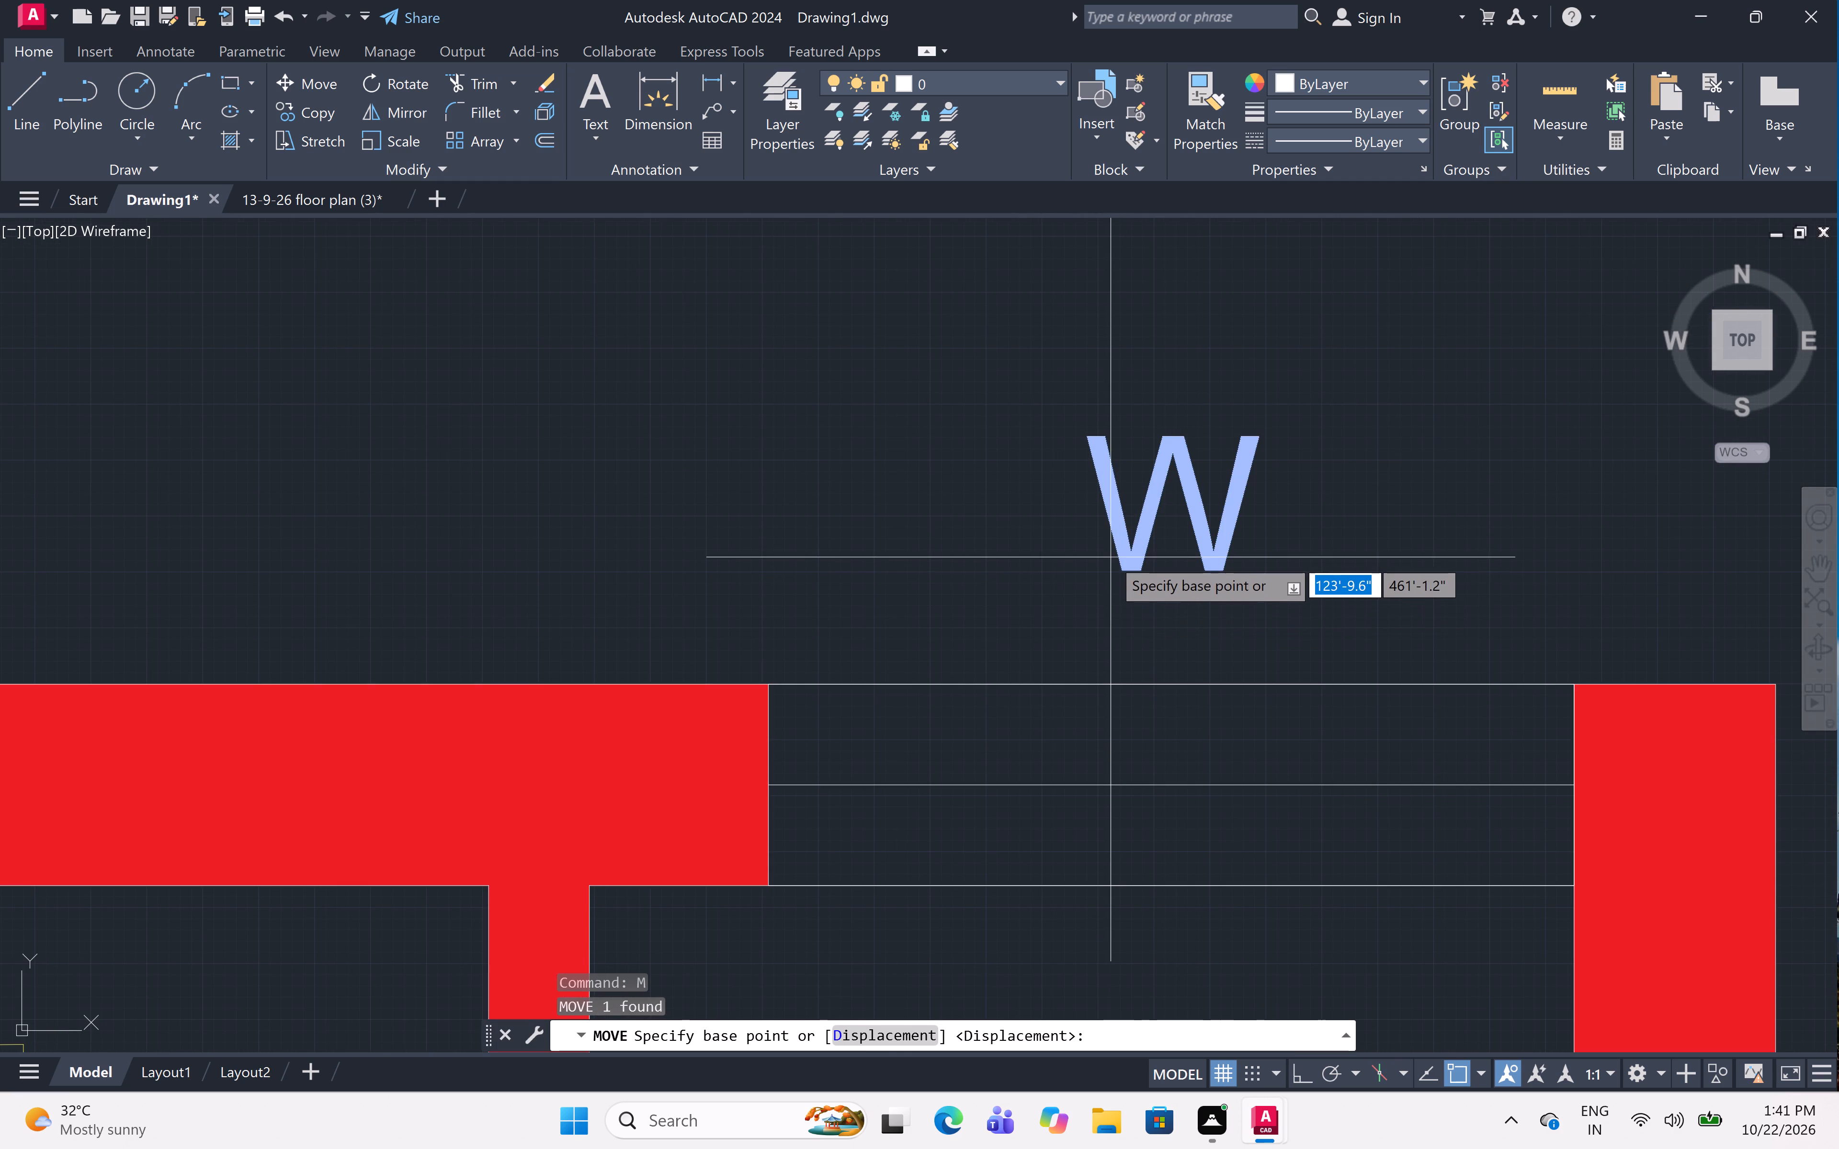
click(1111, 557)
click(1105, 601)
Move the same W label a little further down and right, closer to the centre of its window.
drag(1137, 492, 1137, 496)
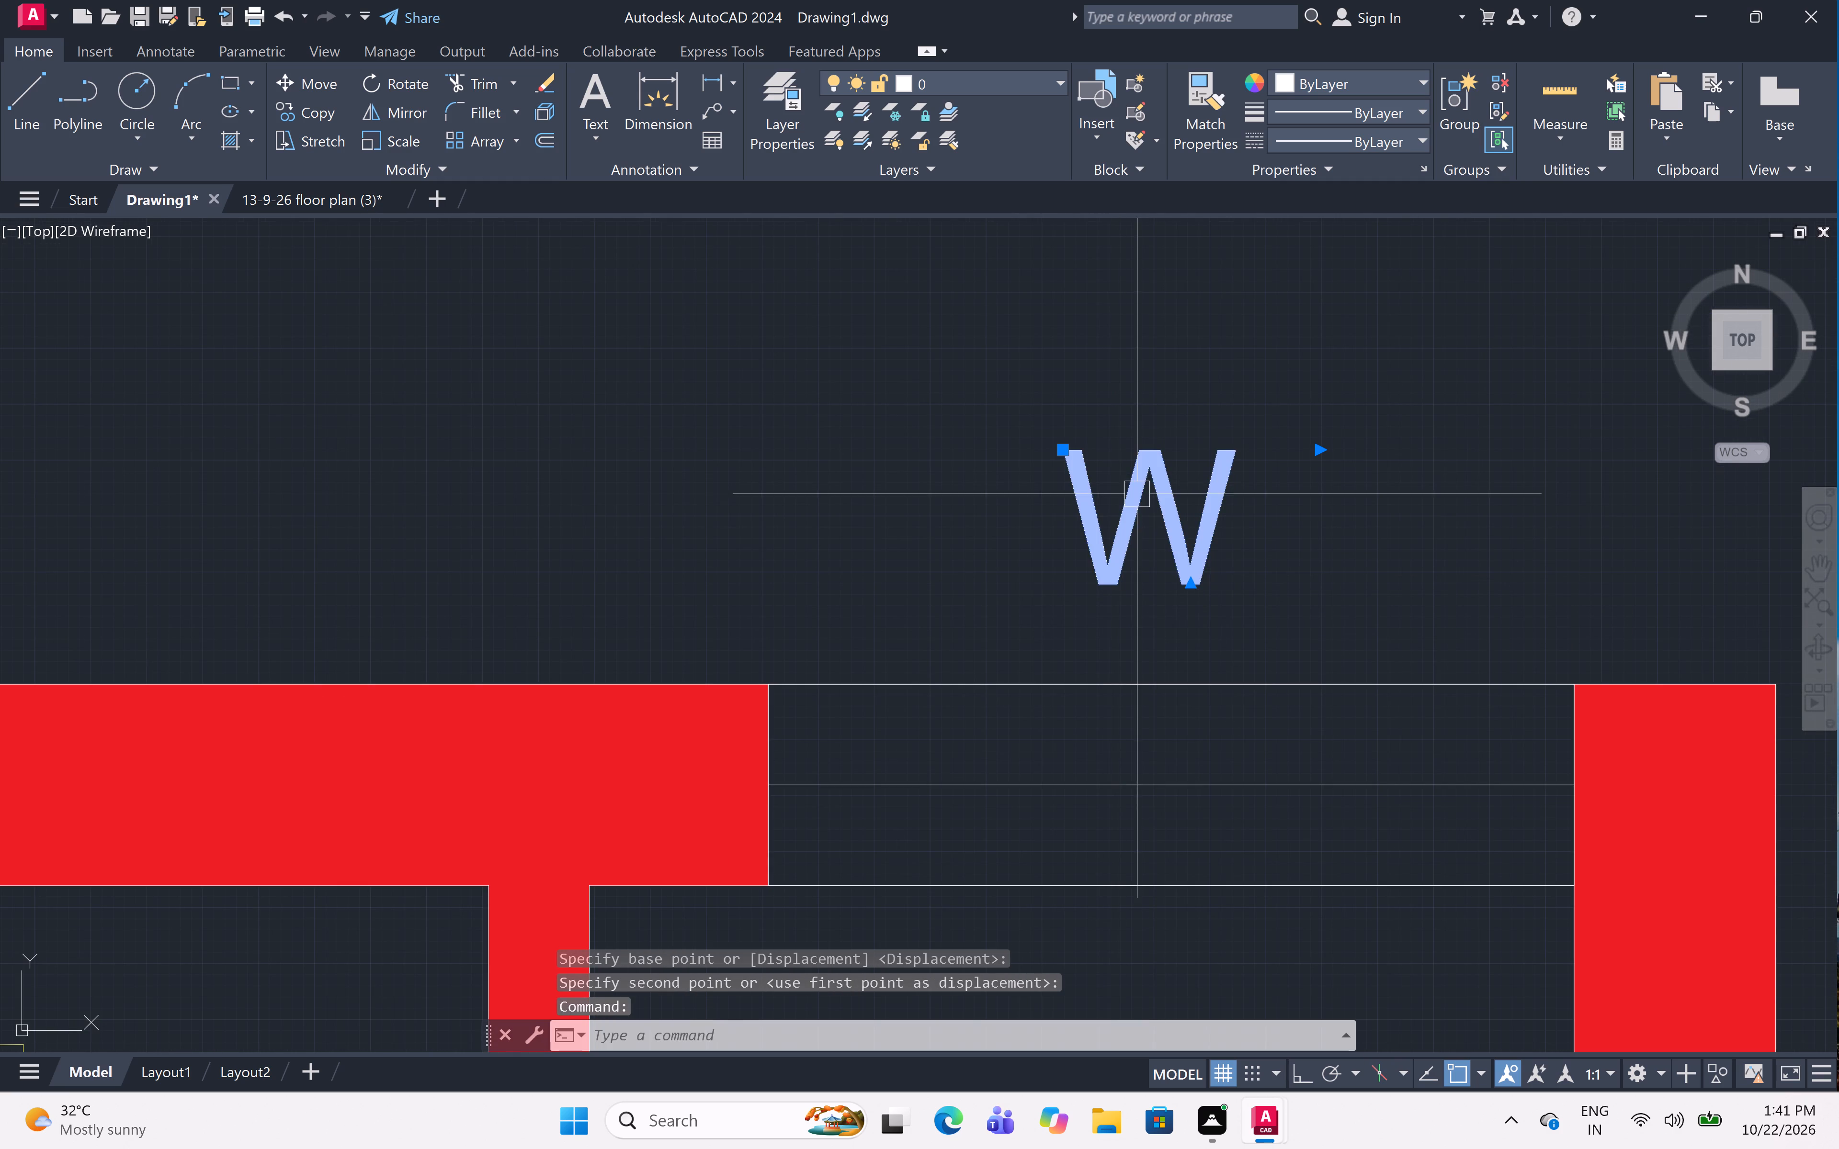
text(M)
key(space)
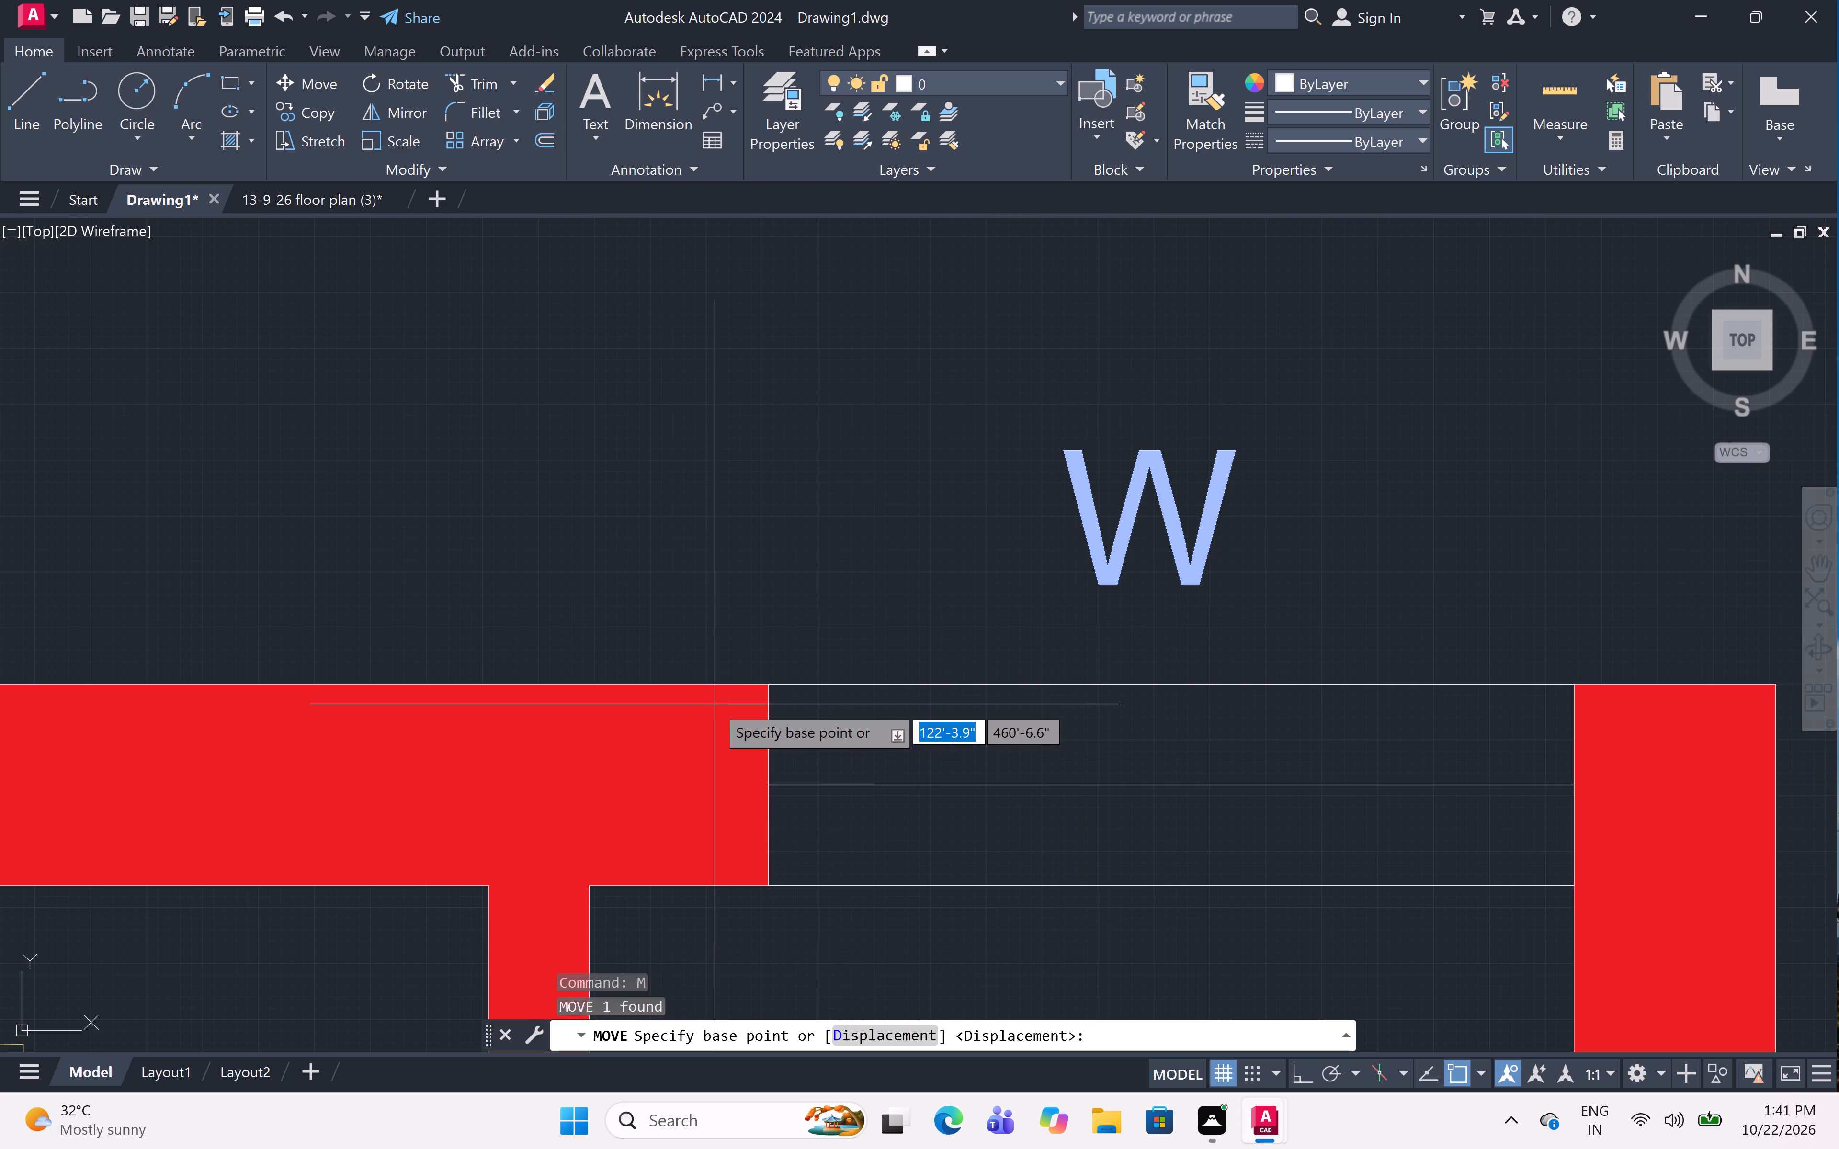
click(1101, 574)
scroll(1123, 629, up, 2)
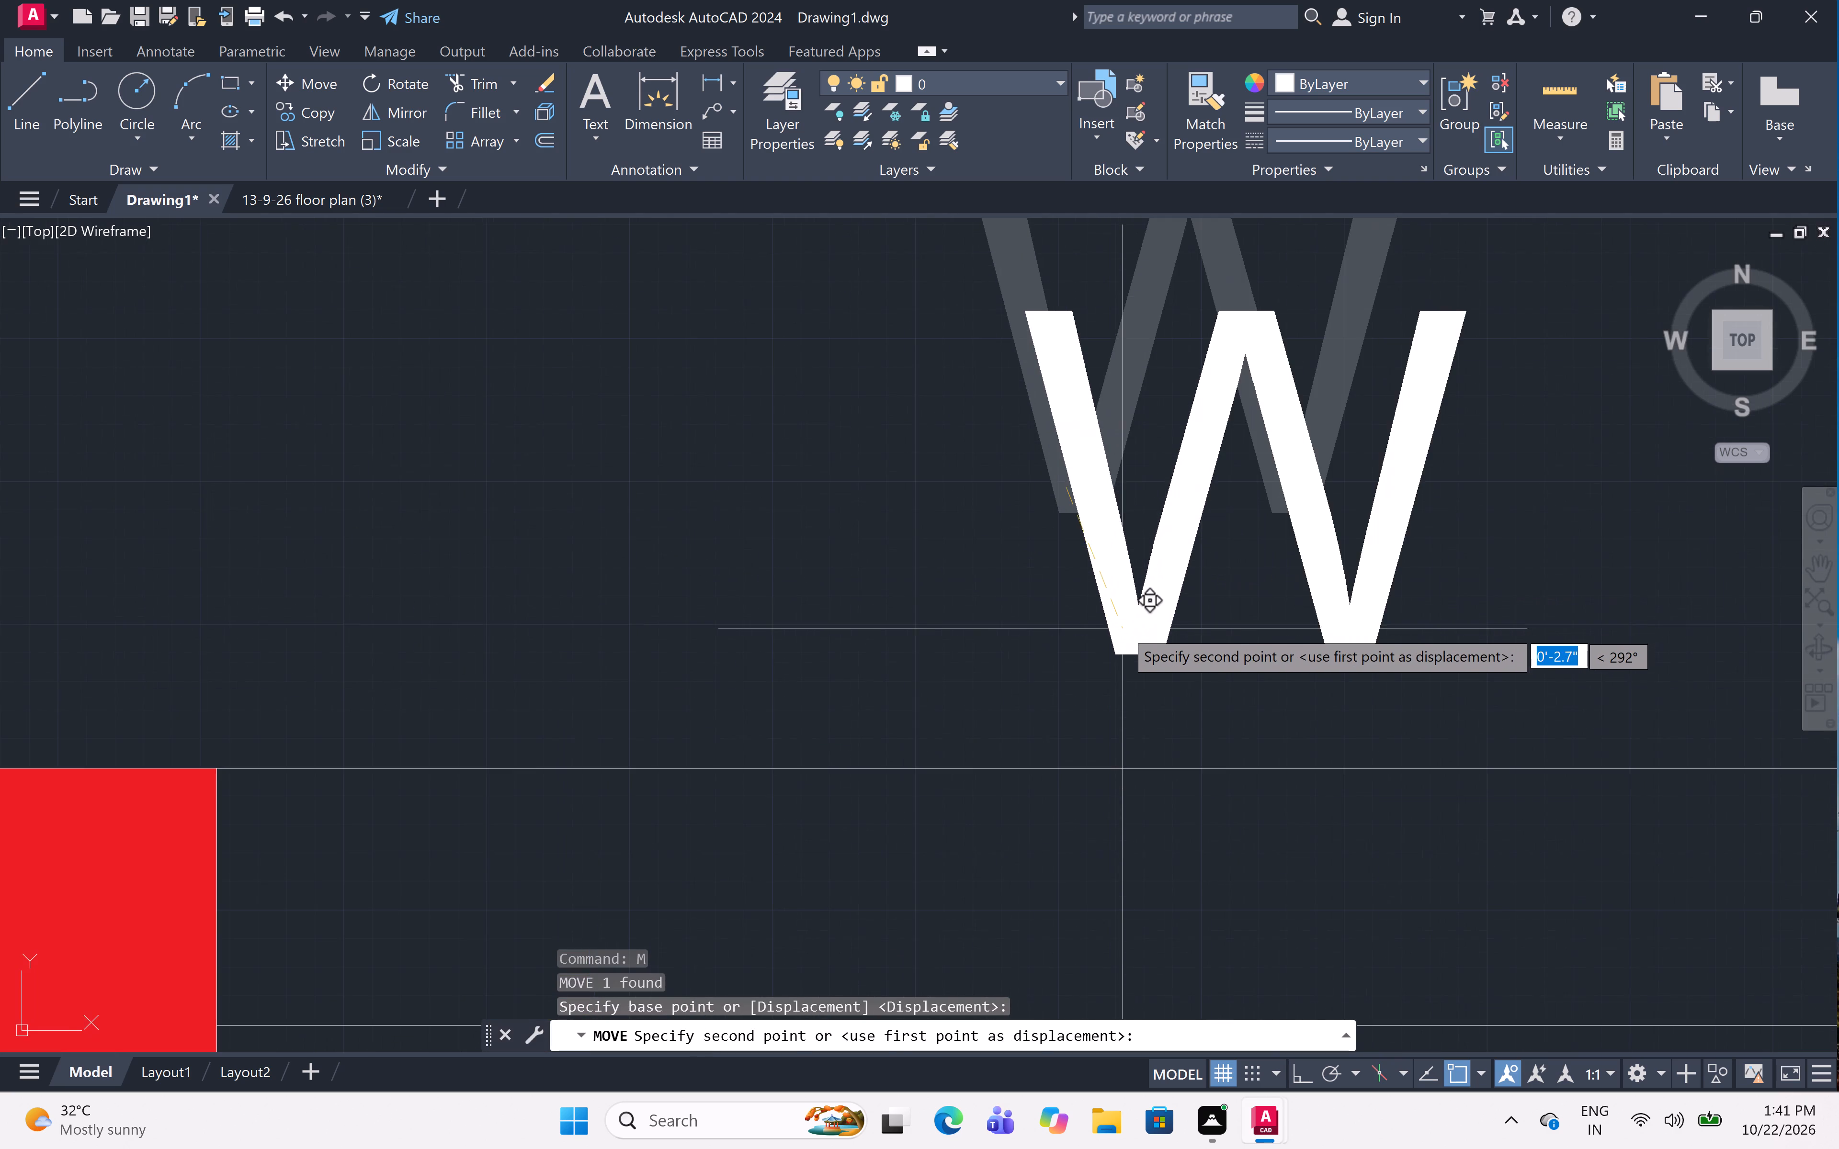
click(1117, 600)
Move the W label above the top wall's middle window down and slightly right, closer to its window.
scroll(1120, 593, down, 9)
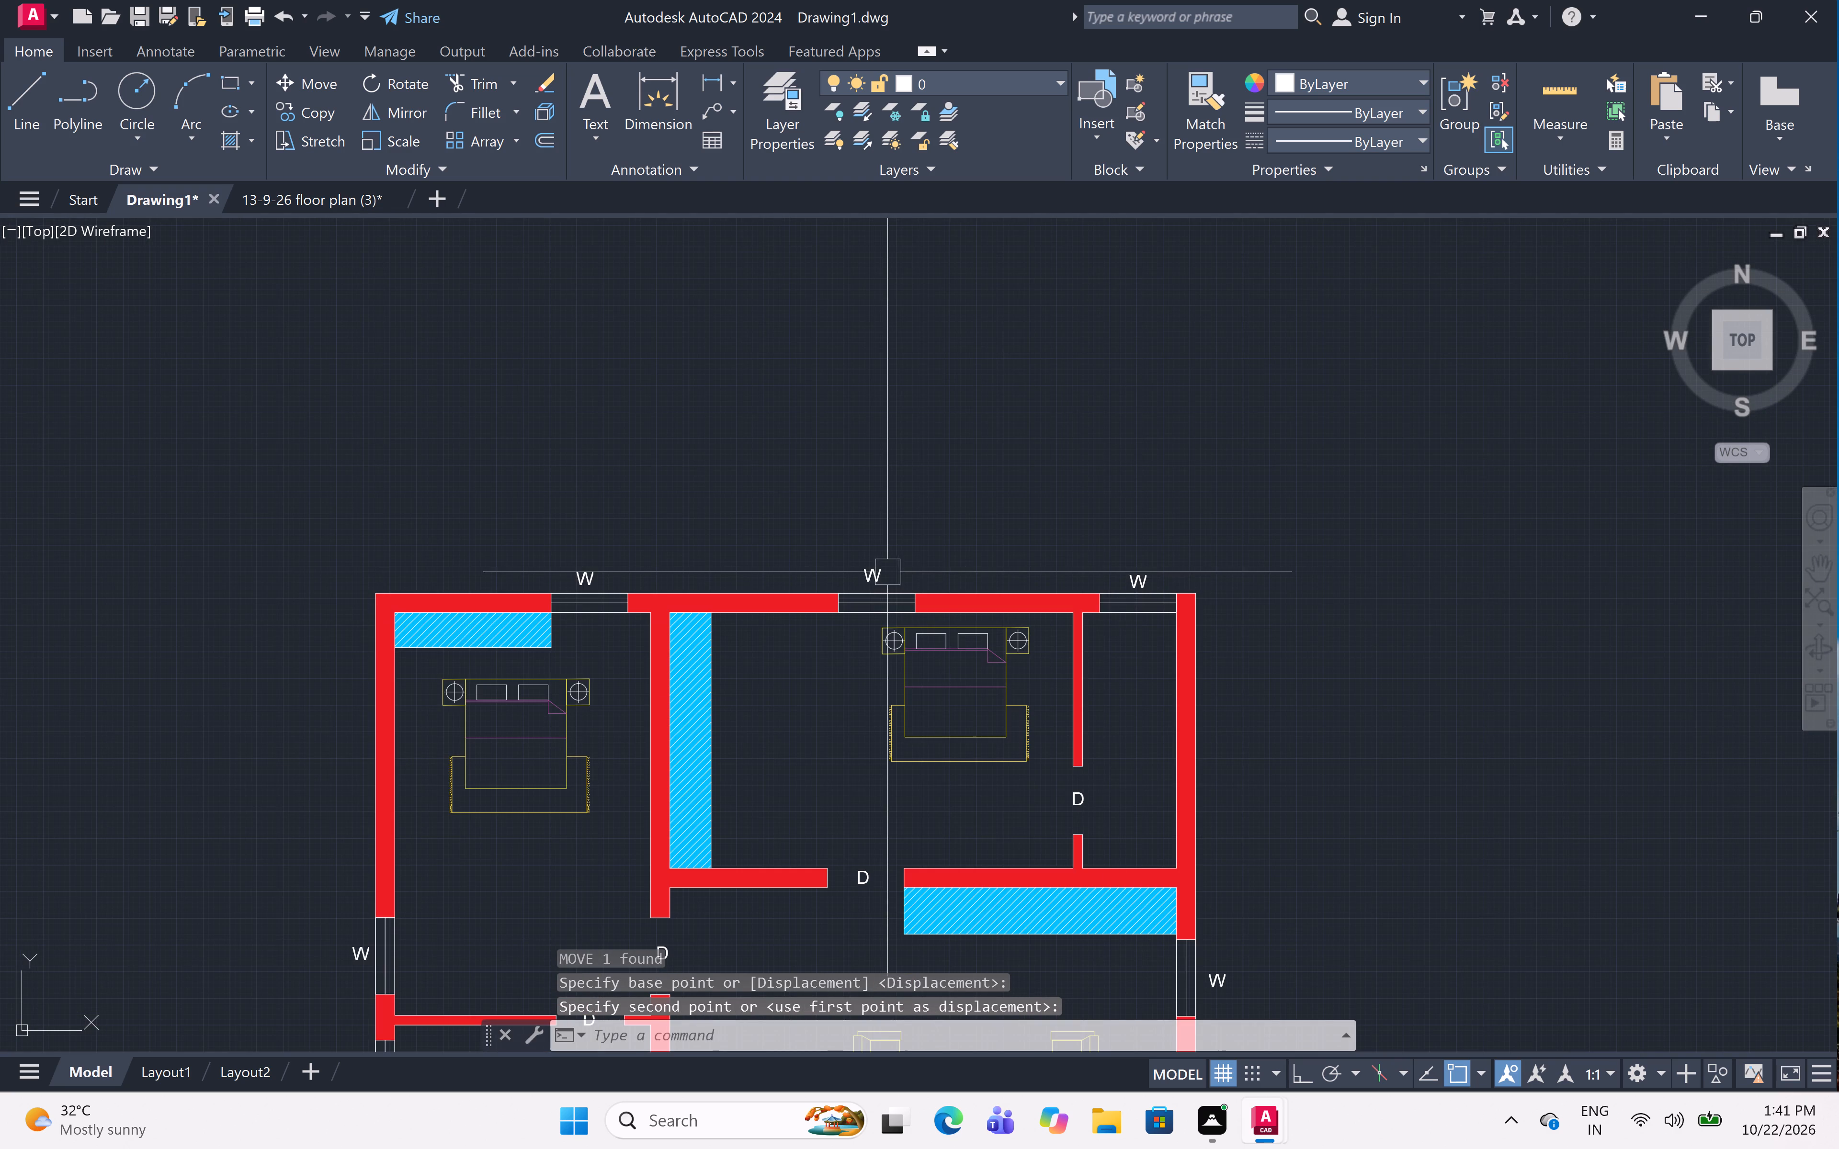
scroll(874, 566, up, 6)
middle_drag(874, 613, 874, 612)
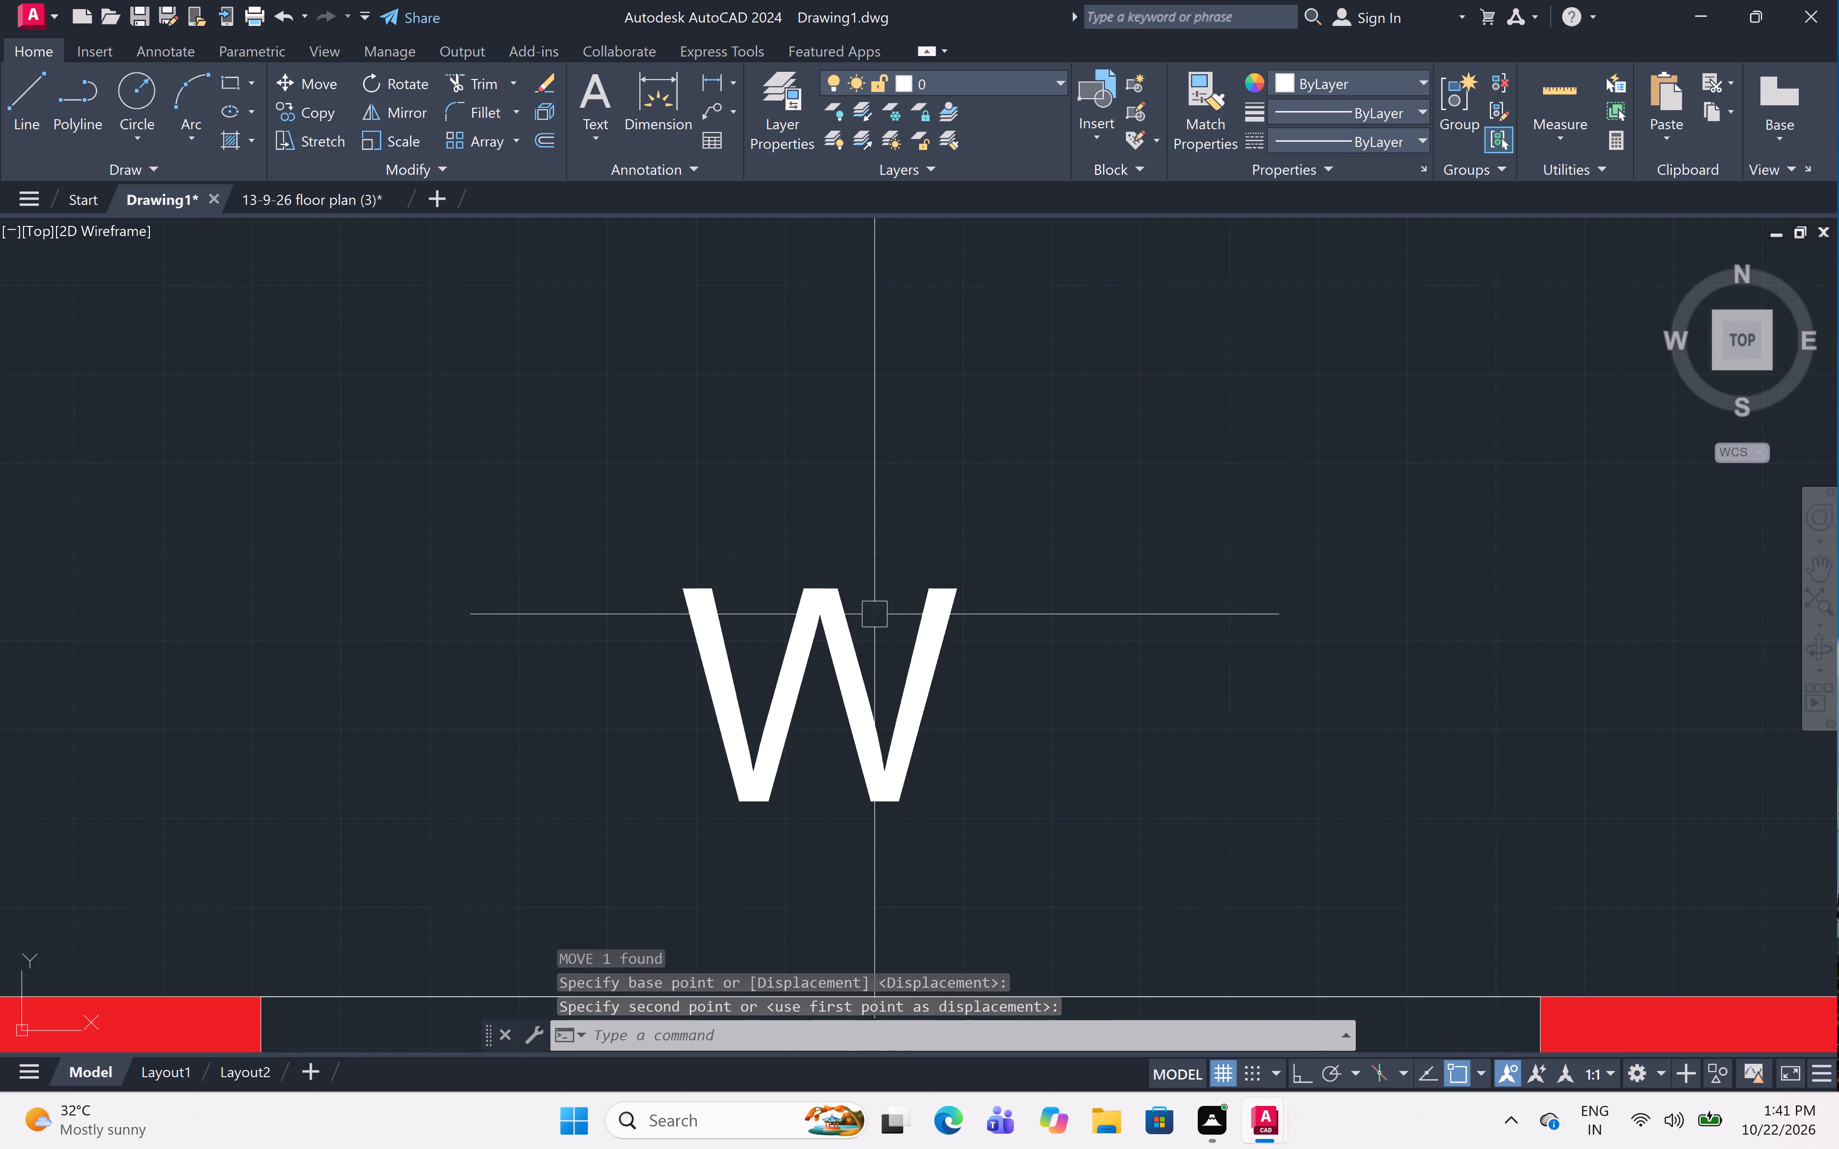
middle_drag(874, 612, 962, 409)
click(883, 475)
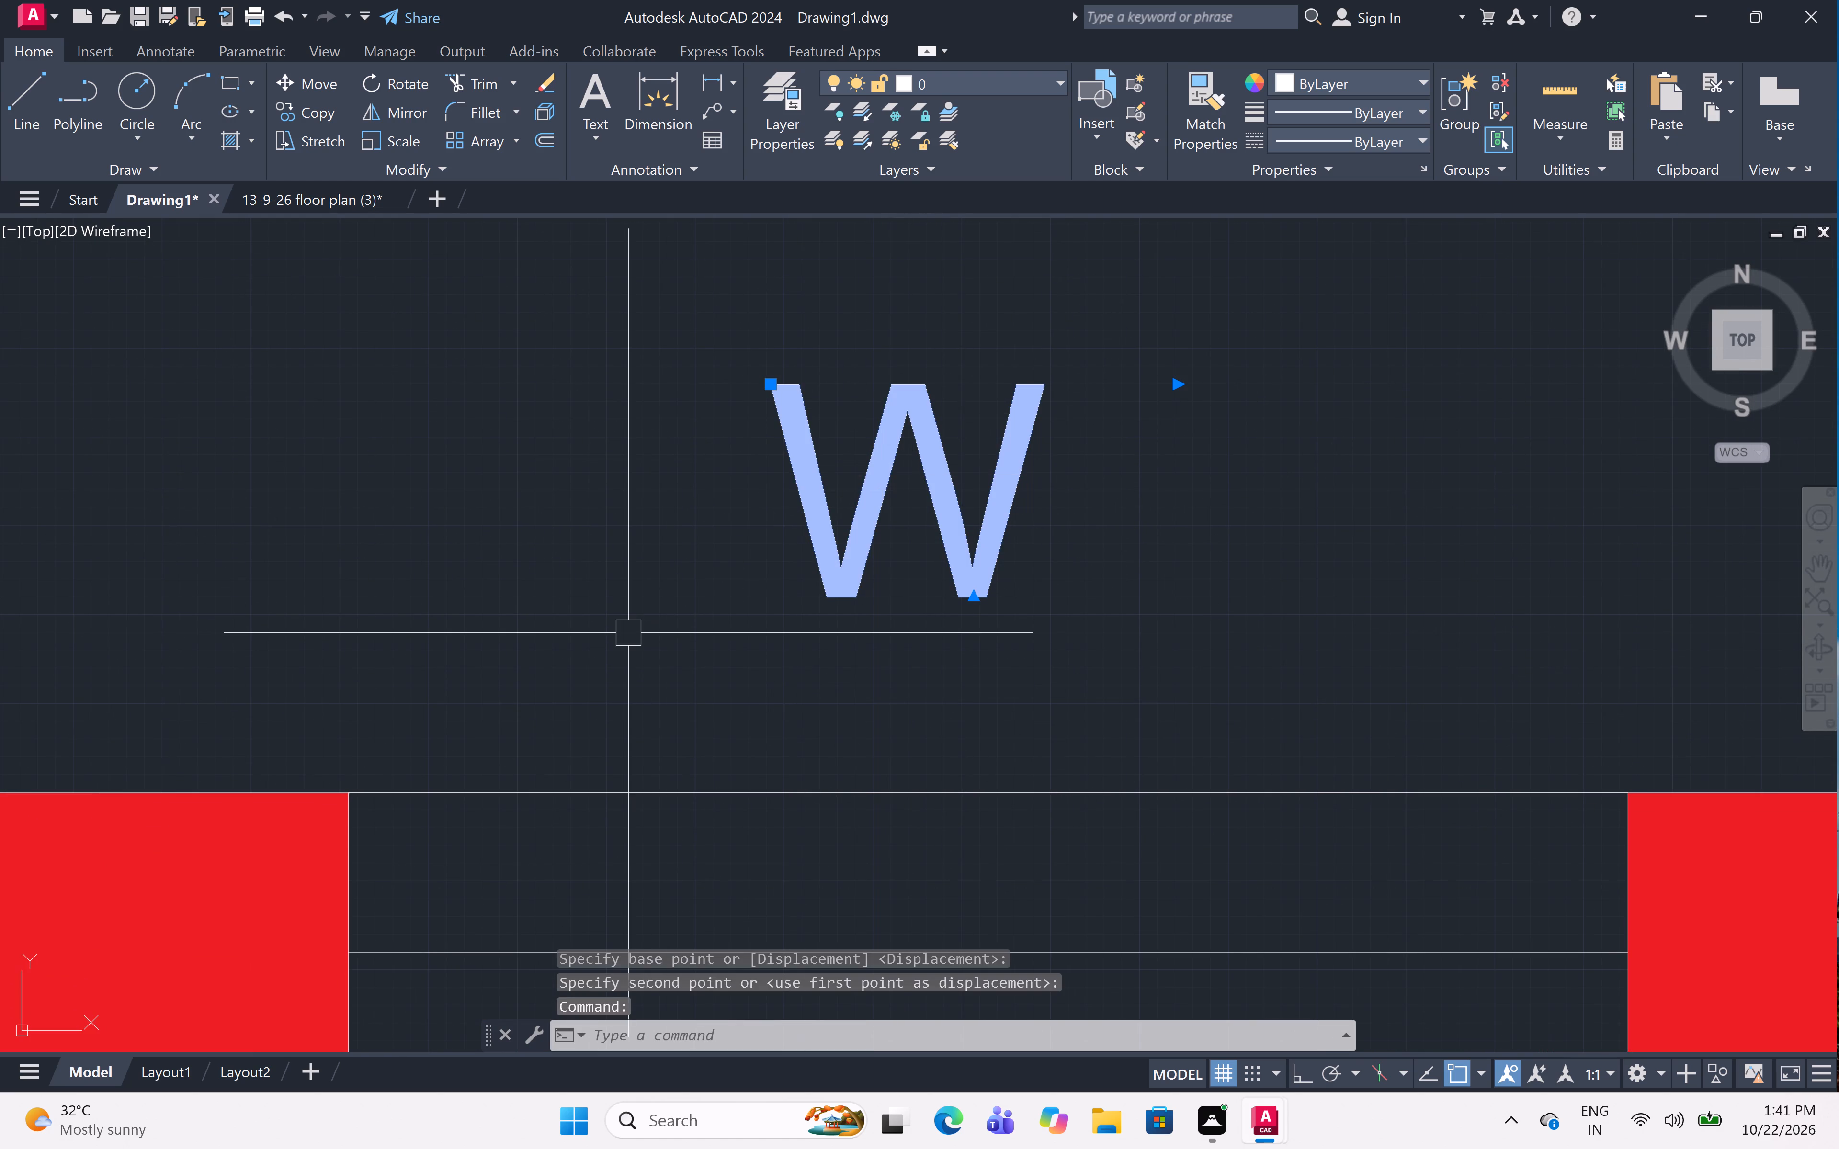
text(M)
key(space)
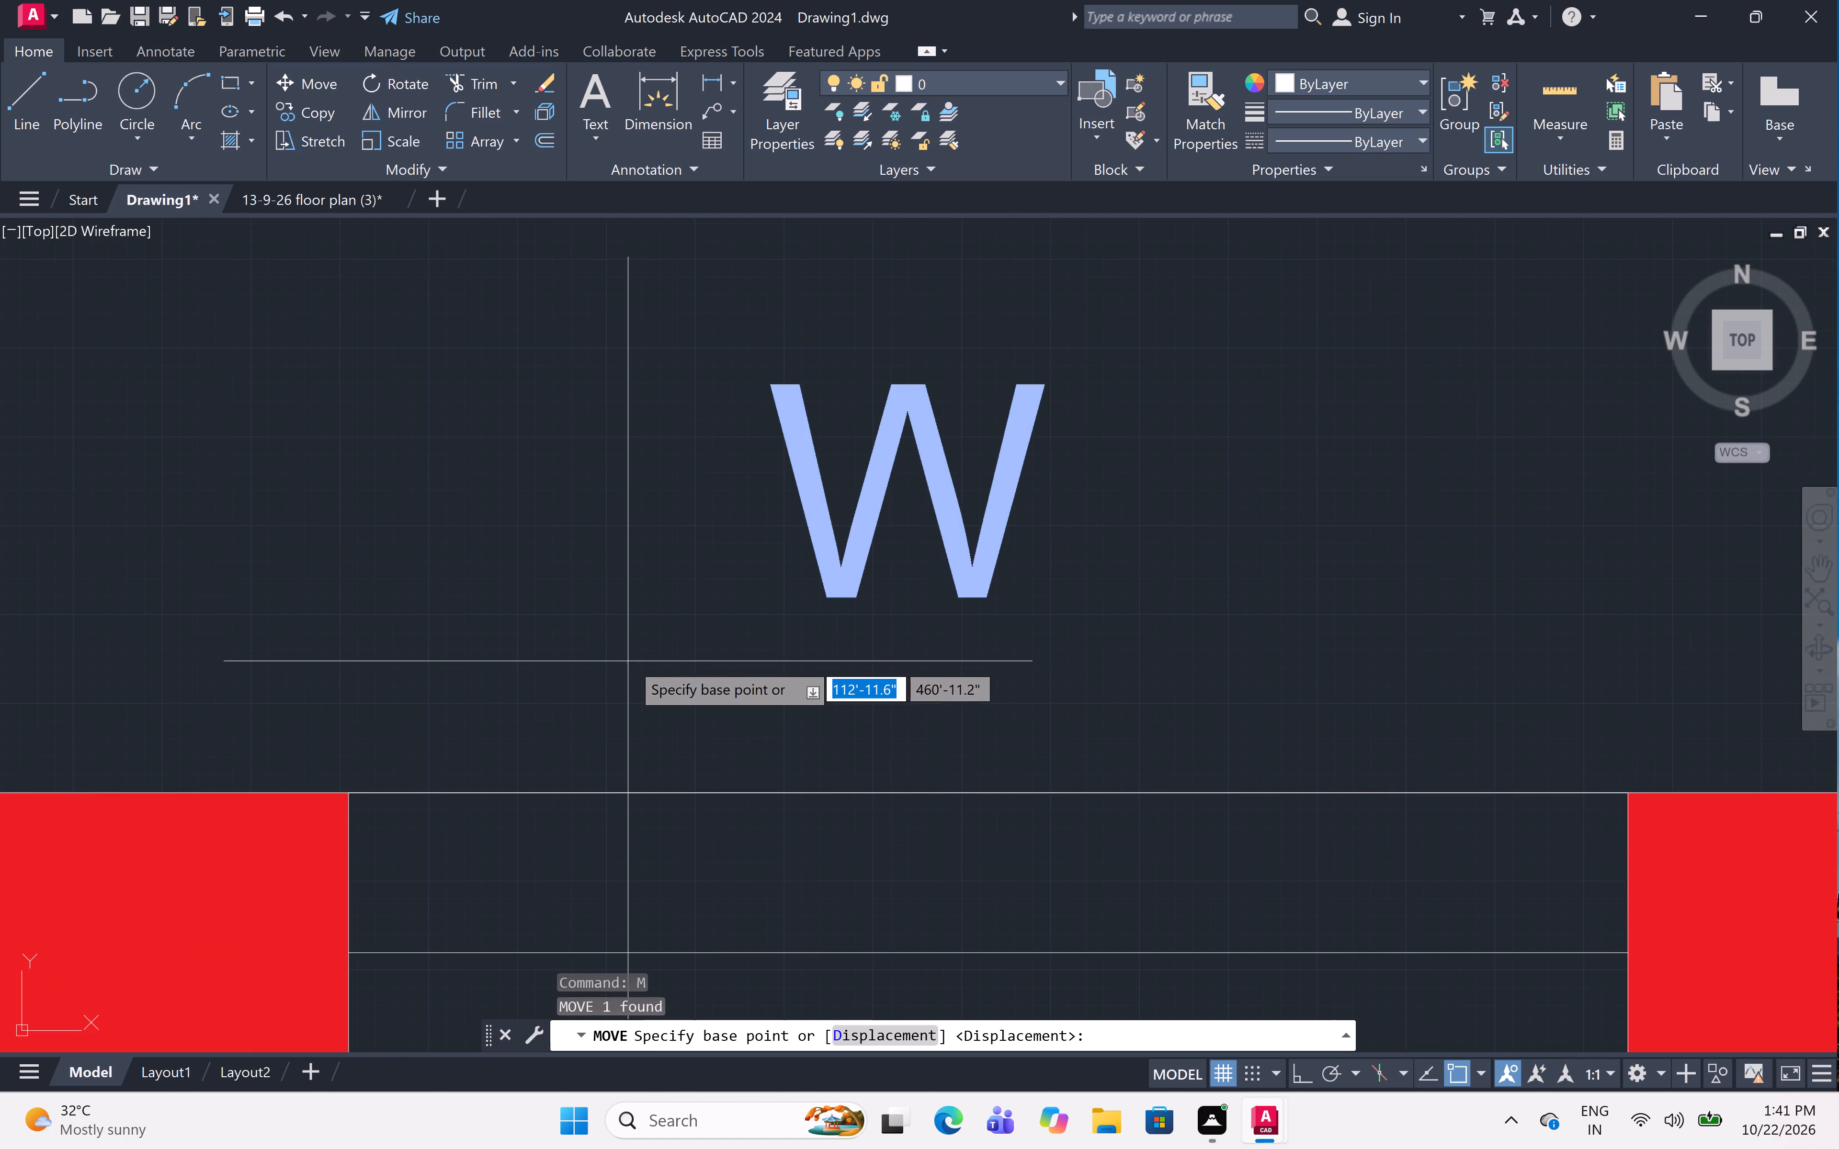
click(837, 583)
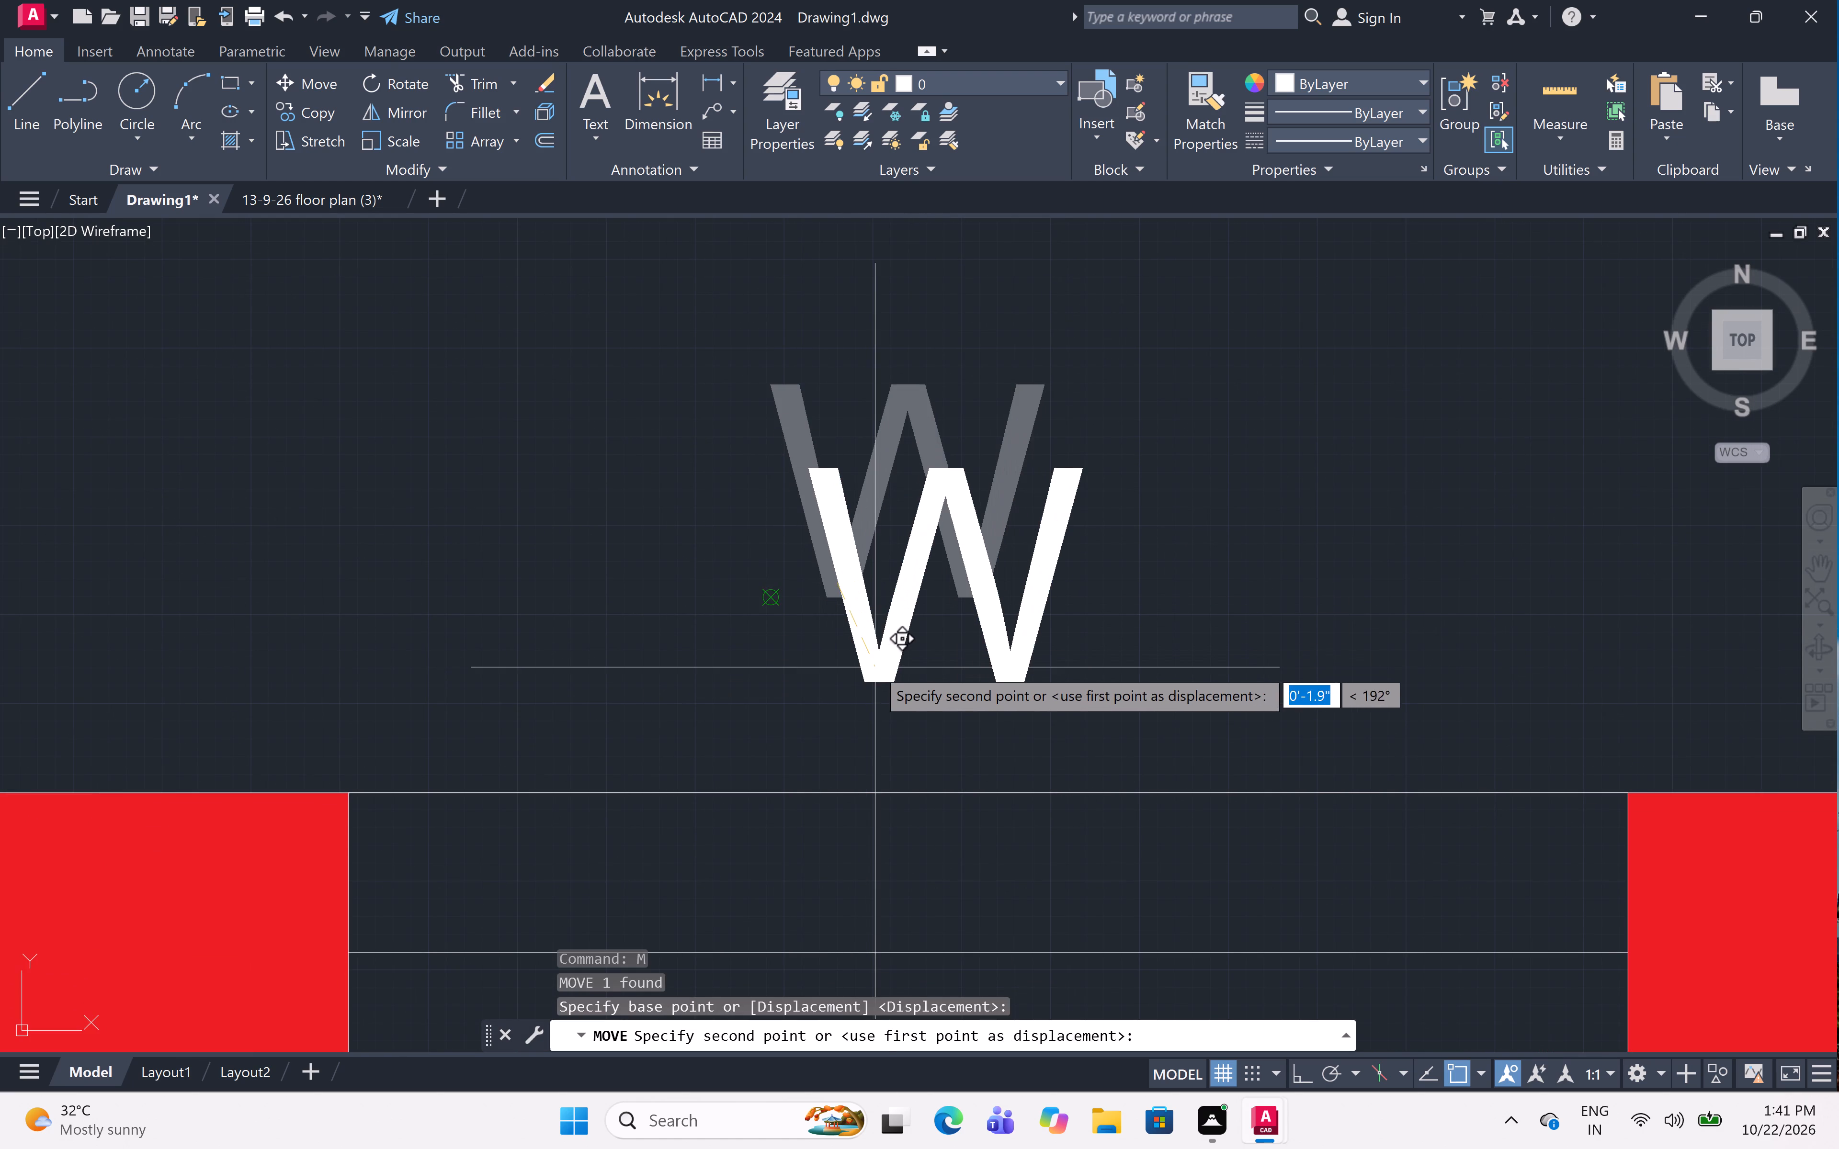
click(895, 686)
Move the W label above the top wall's leftmost window slightly down and right, closer to the window.
scroll(893, 560, down, 4)
middle_drag(894, 559, 1306, 678)
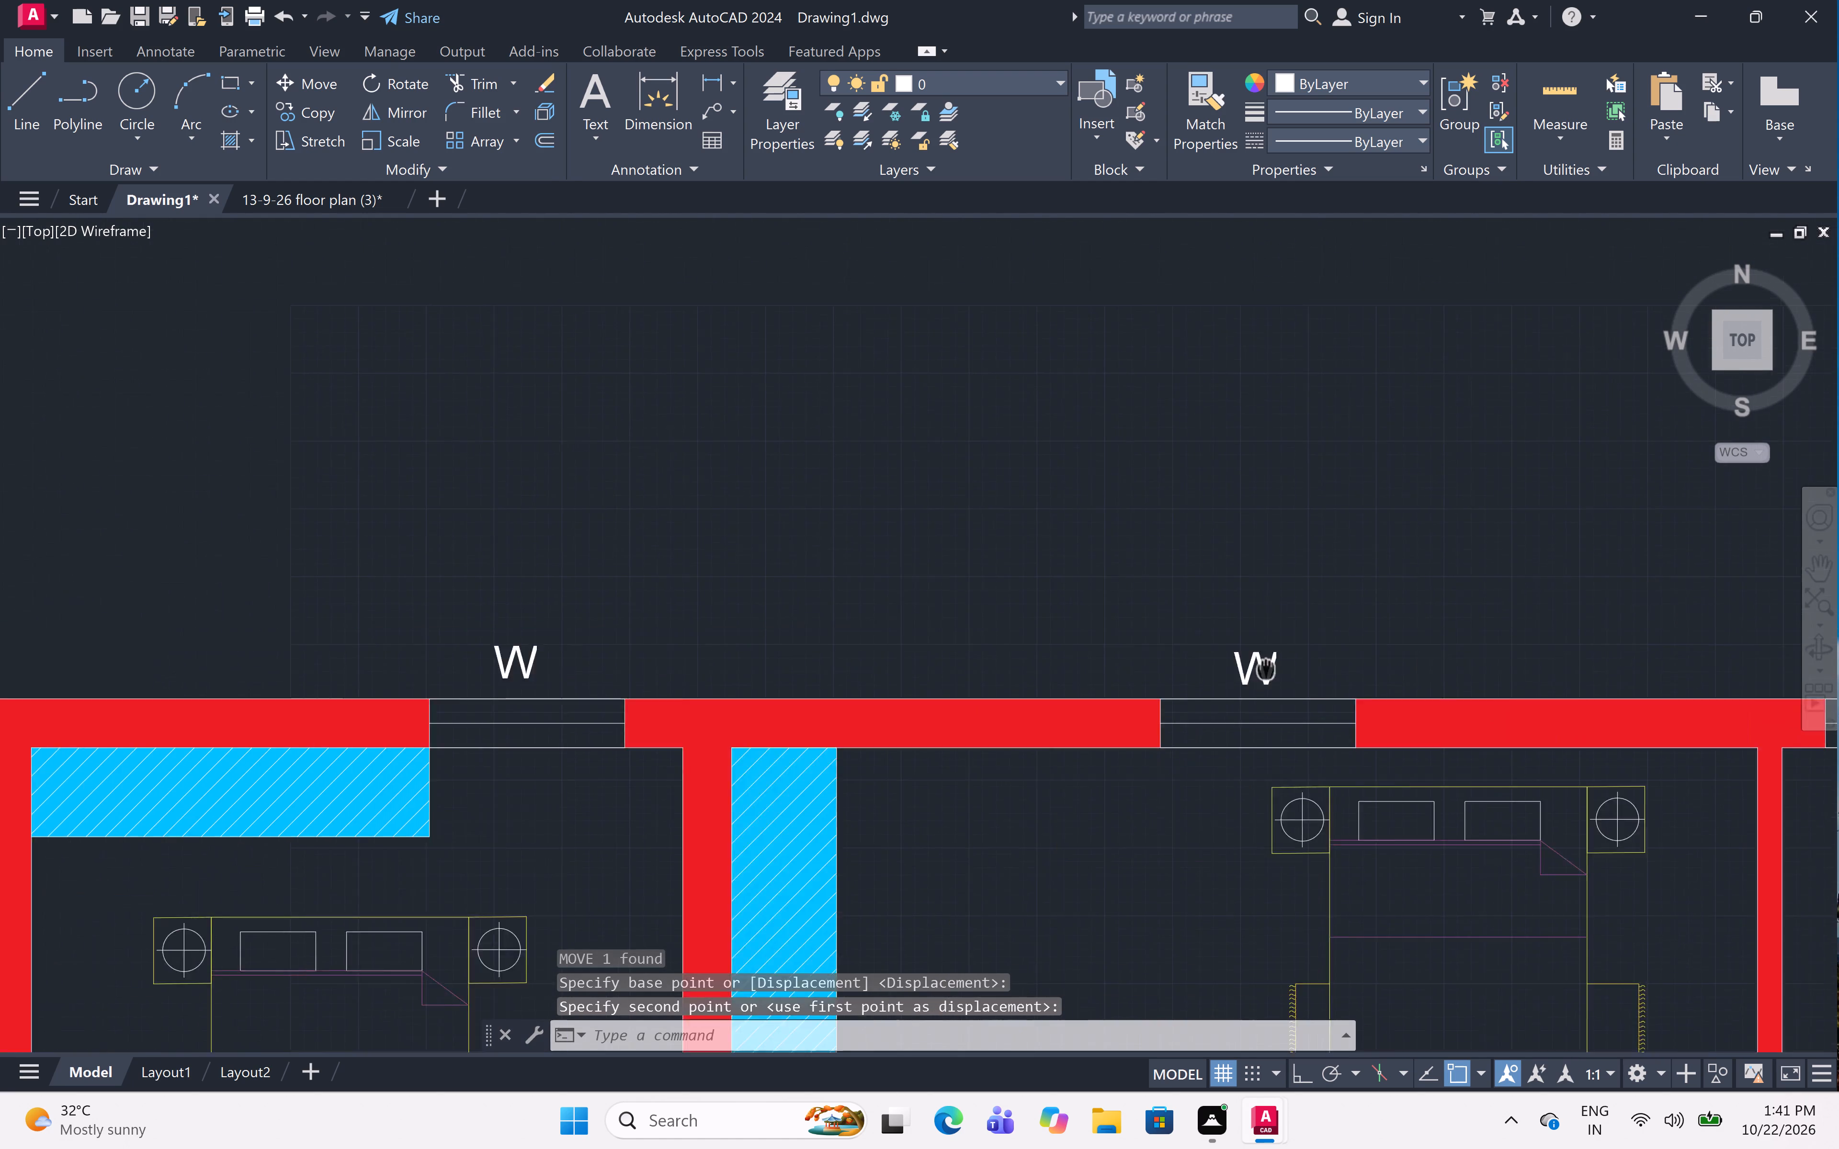
middle_drag(1306, 678, 1325, 686)
scroll(1166, 593, down, 1)
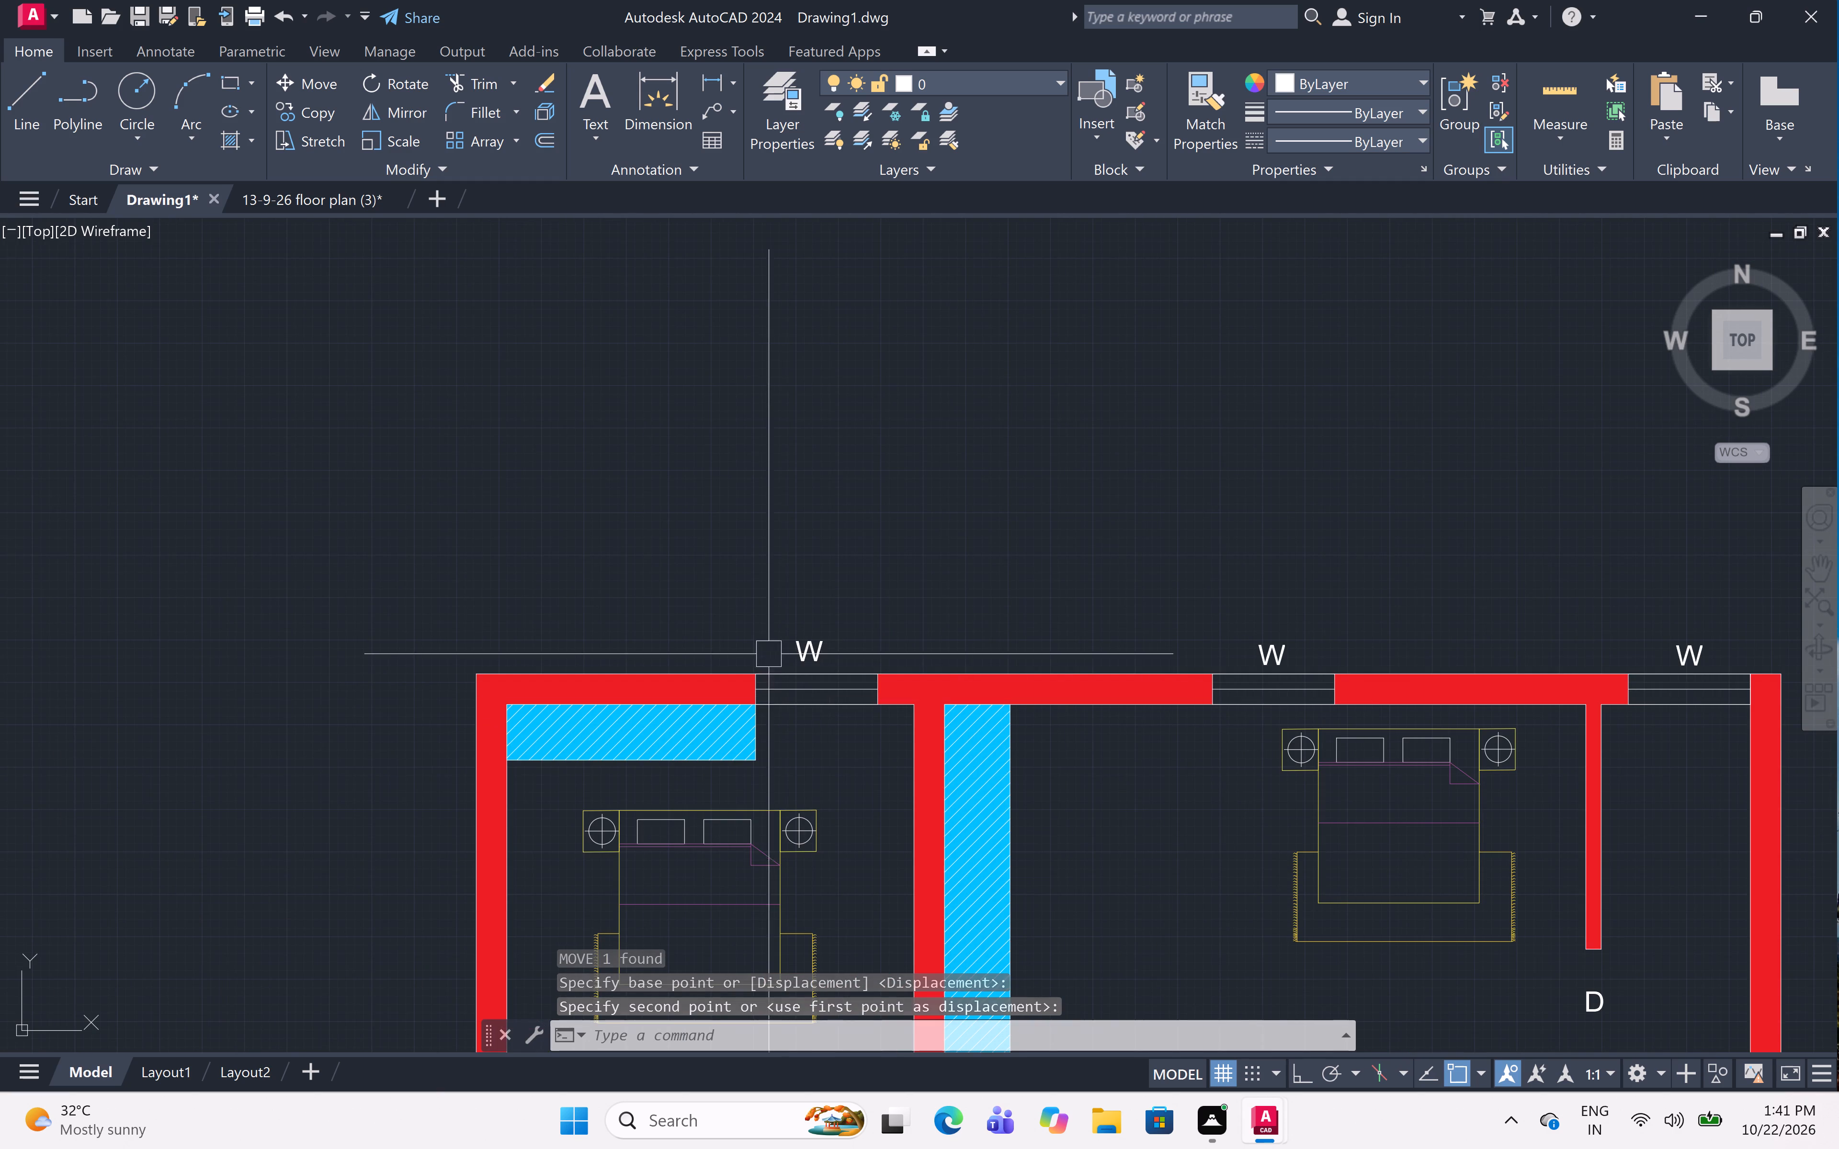
scroll(799, 647, up, 3)
click(864, 683)
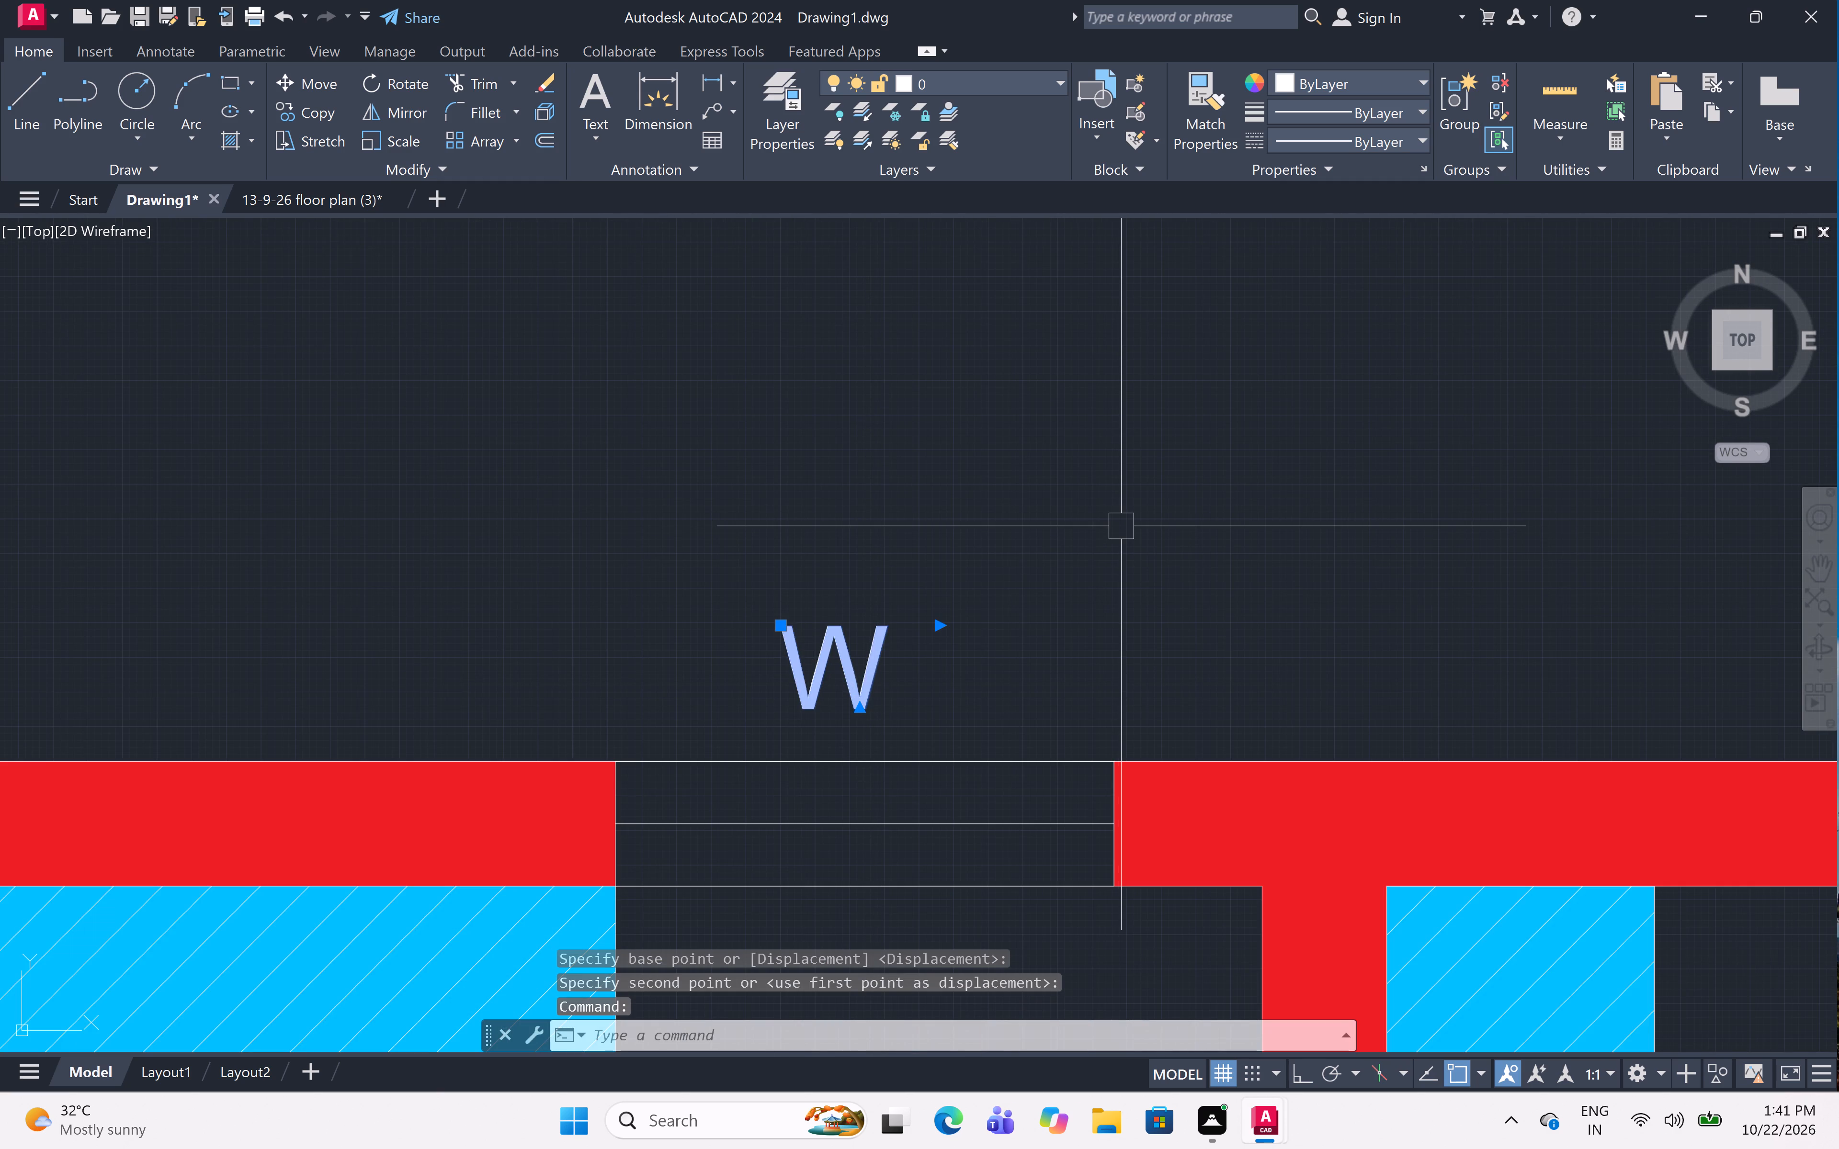
text(M)
key(space)
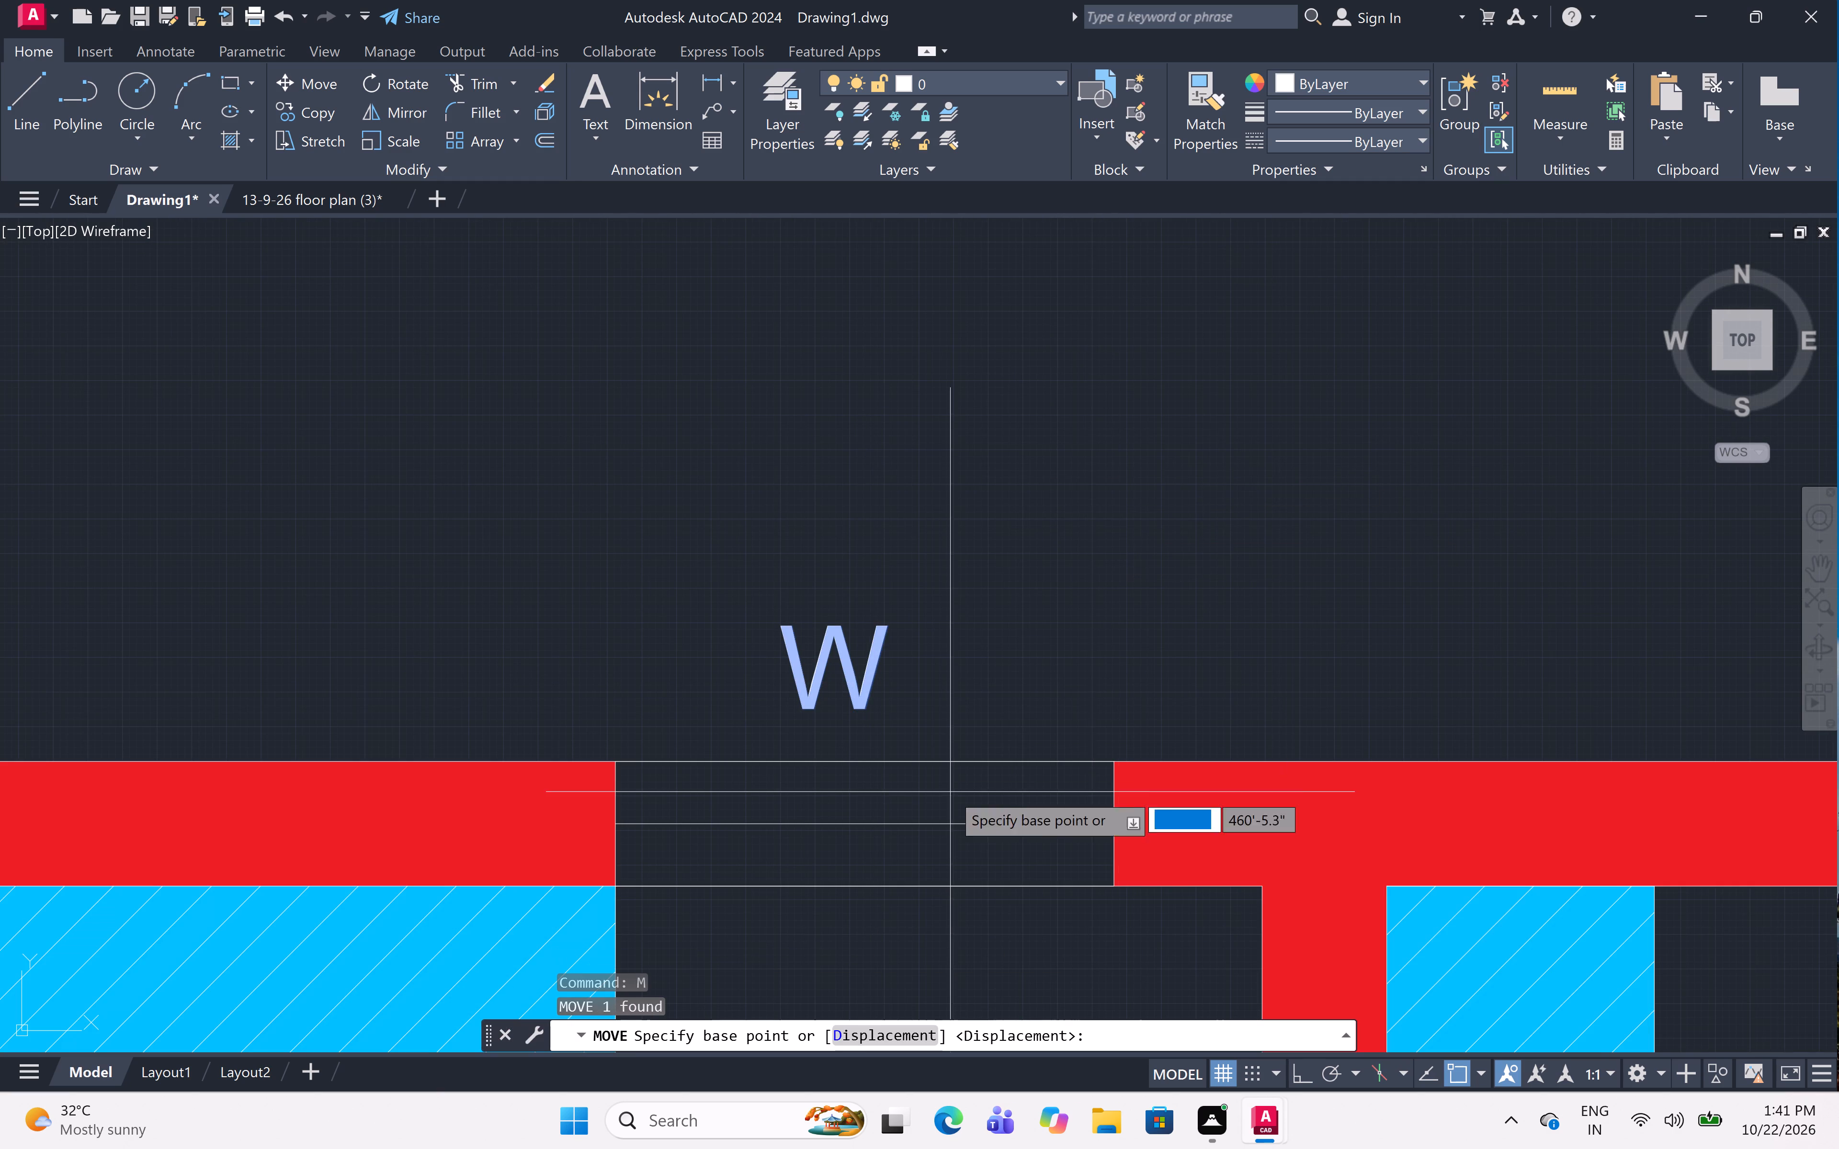
middle_drag(964, 709, 990, 575)
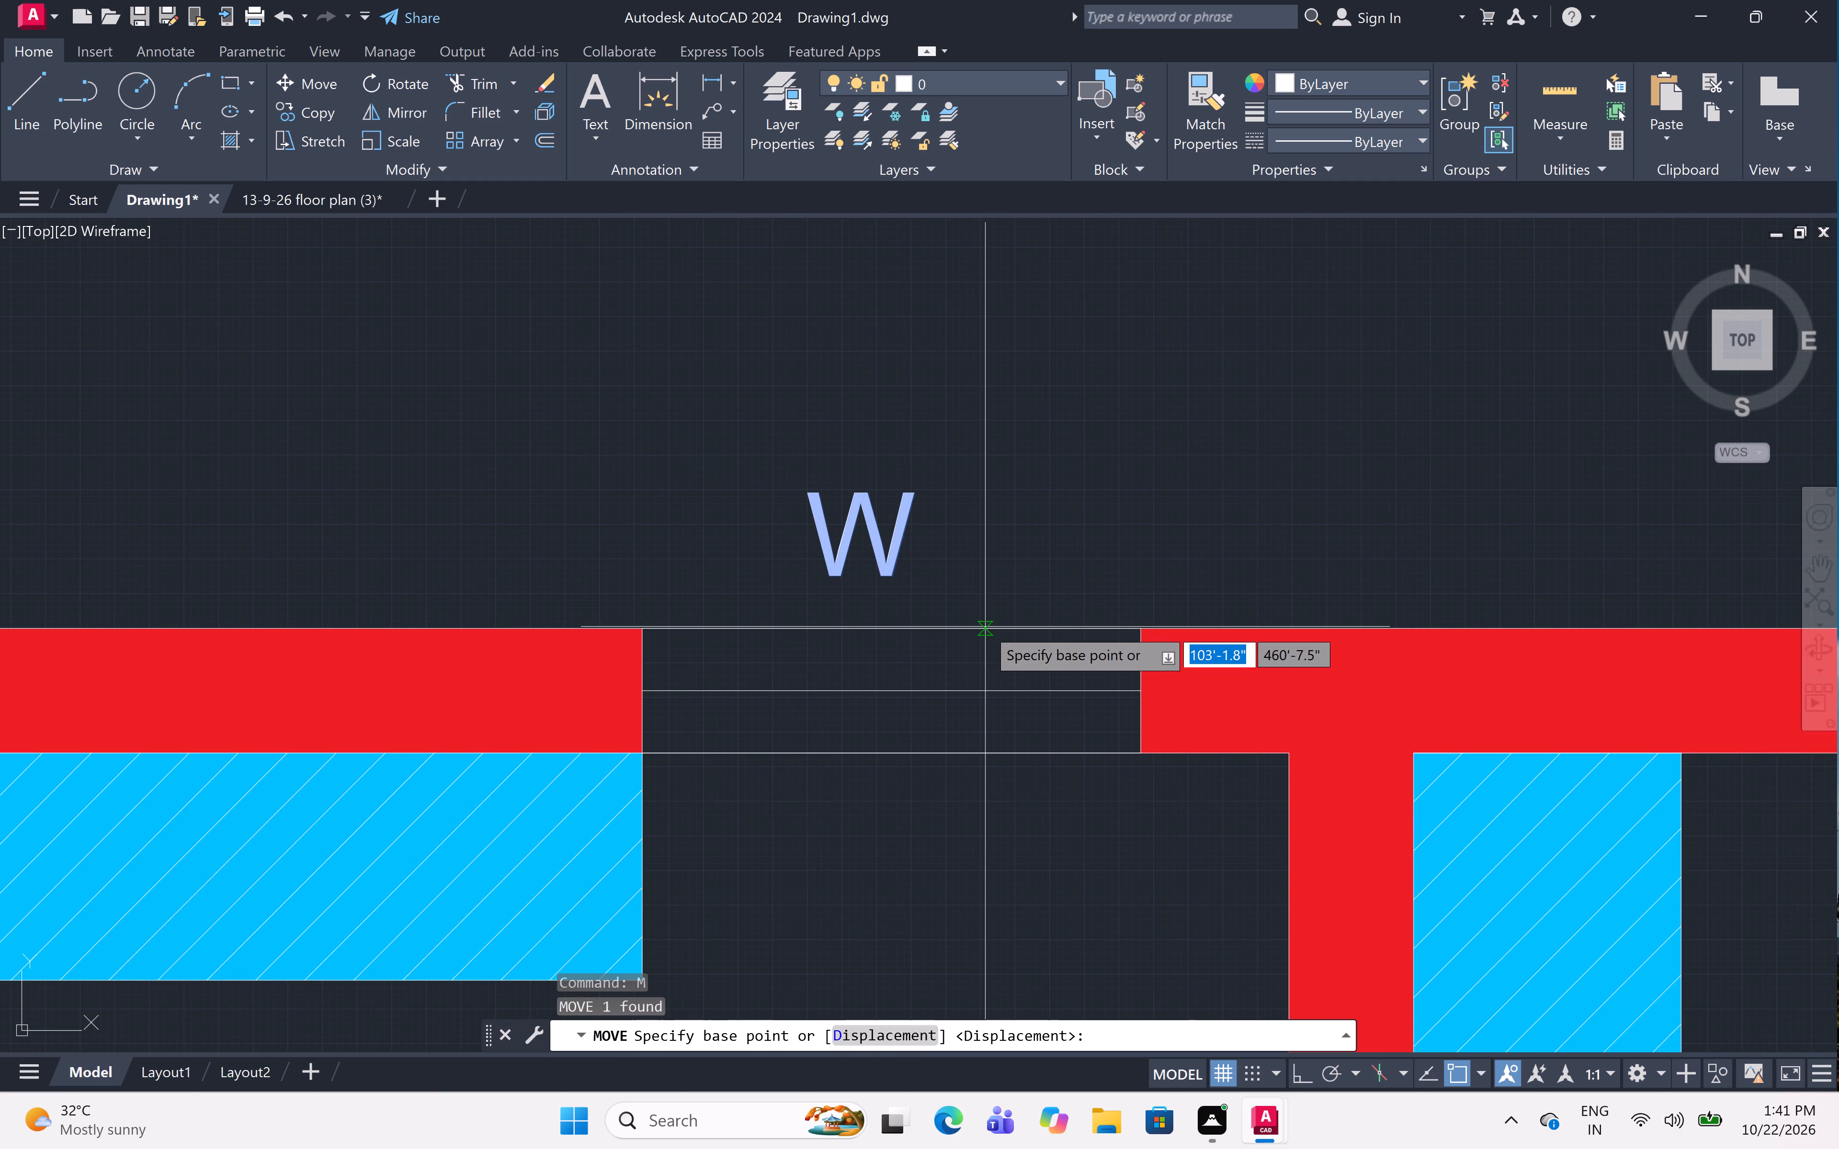
scroll(978, 627, up, 2)
click(615, 466)
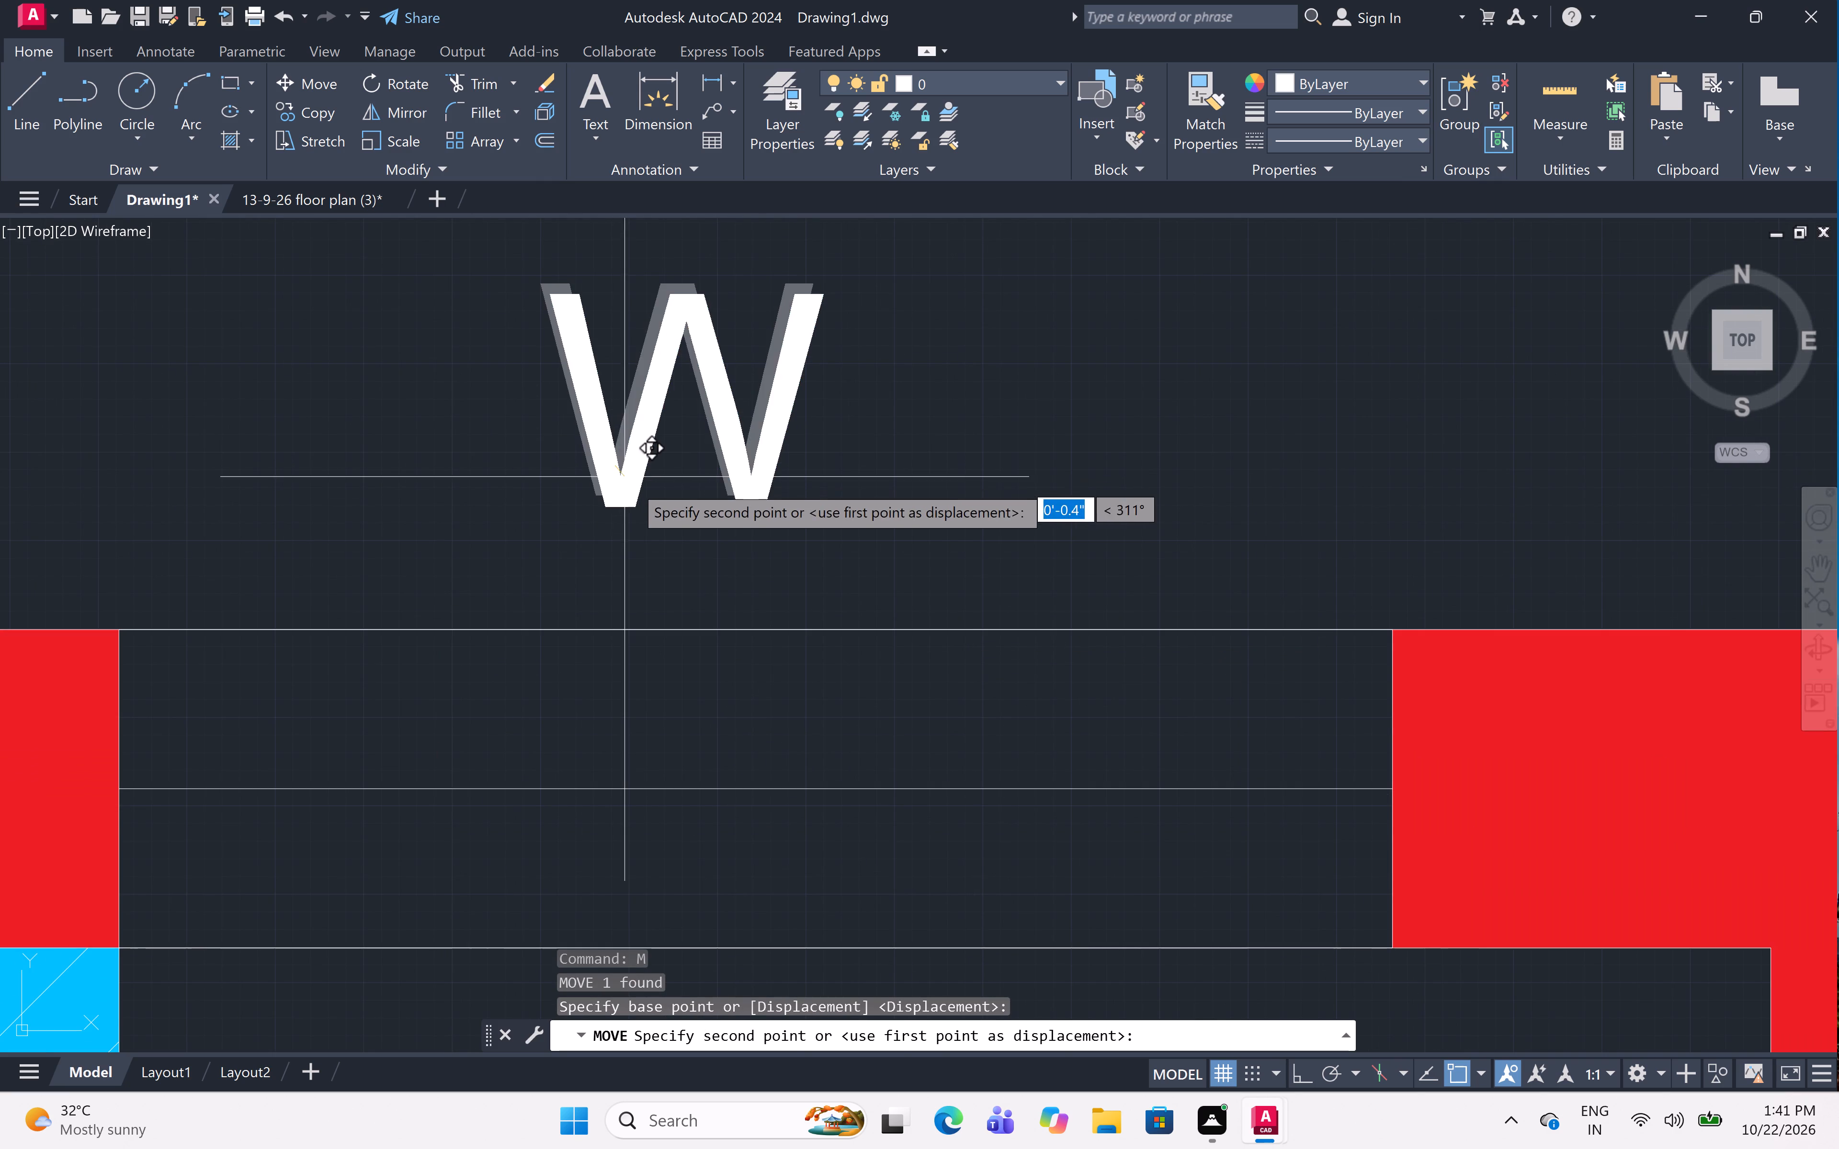
click(672, 528)
scroll(829, 435, down, 3)
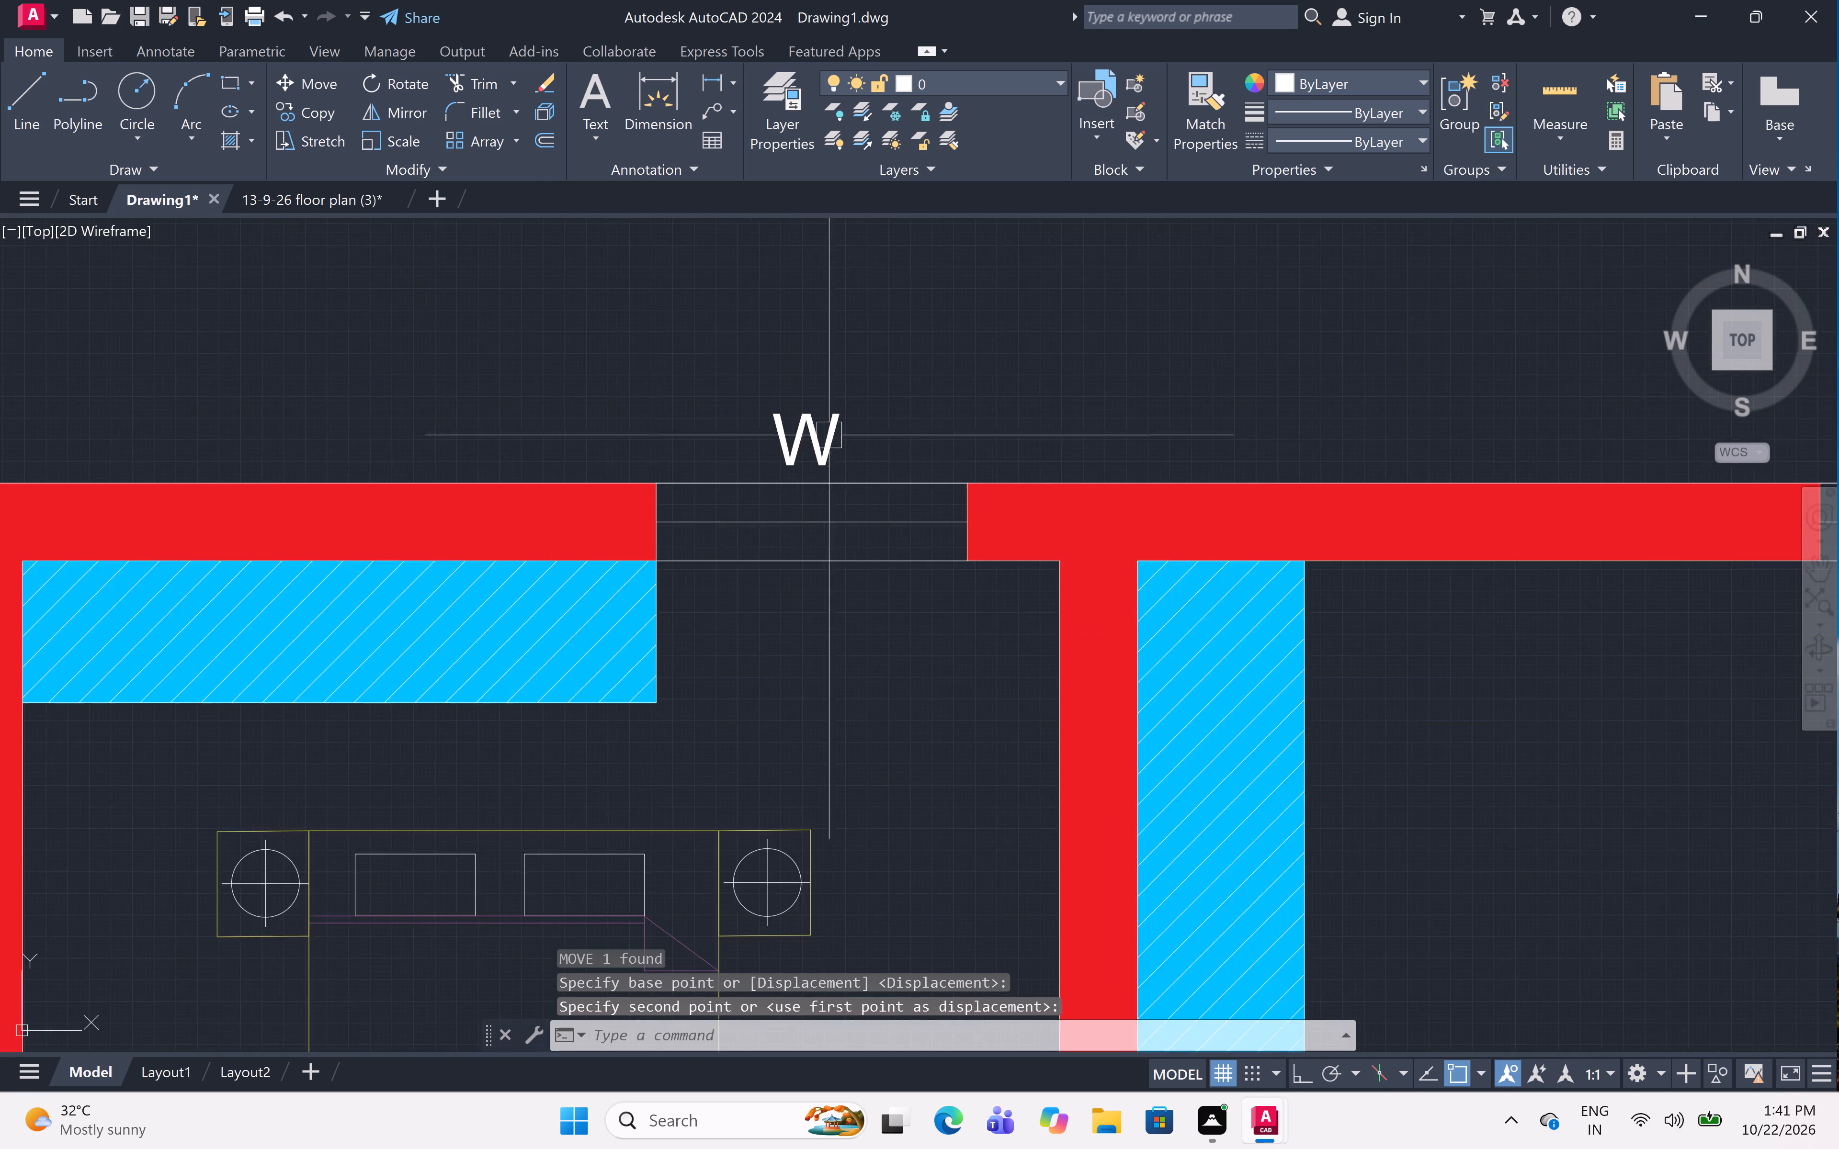
Examine the whole floor plan with its door and window labels.
scroll(829, 435, down, 2)
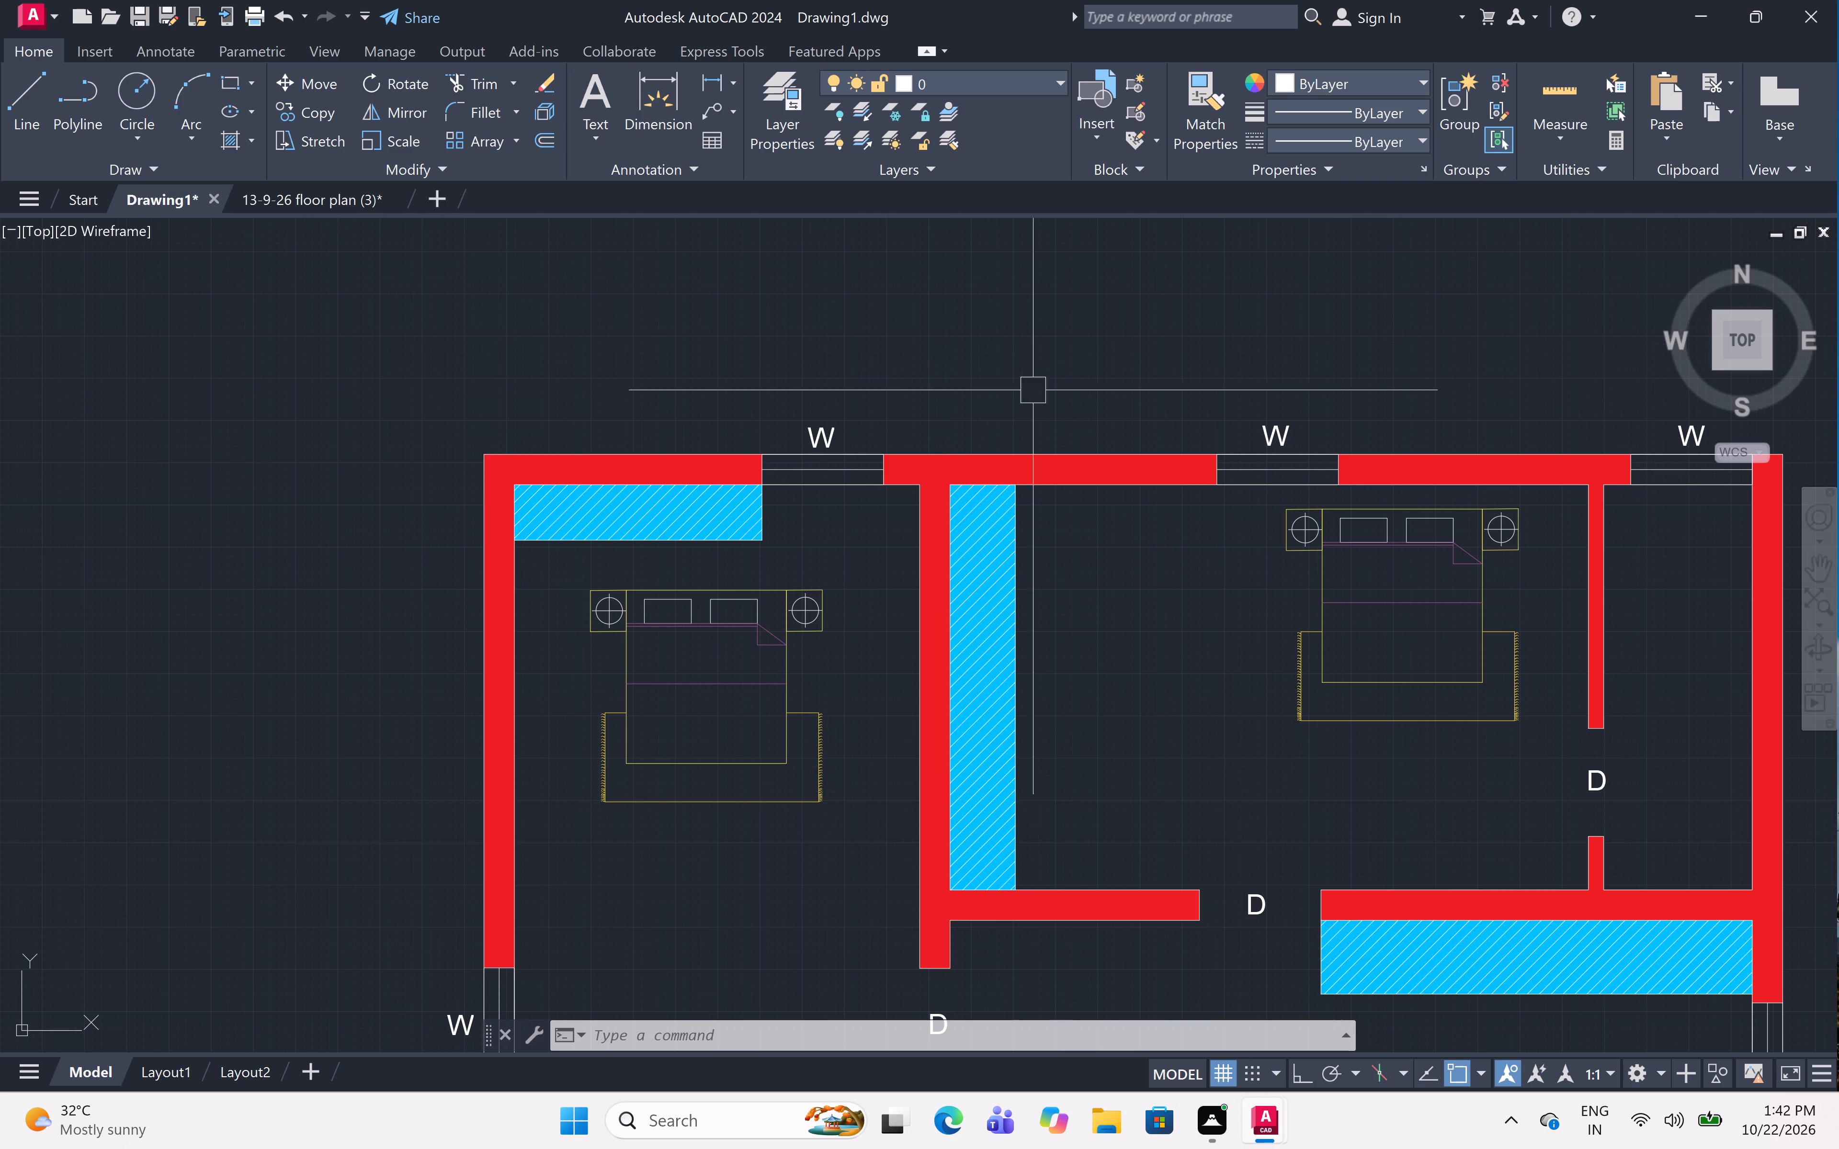
scroll(1060, 398, down, 2)
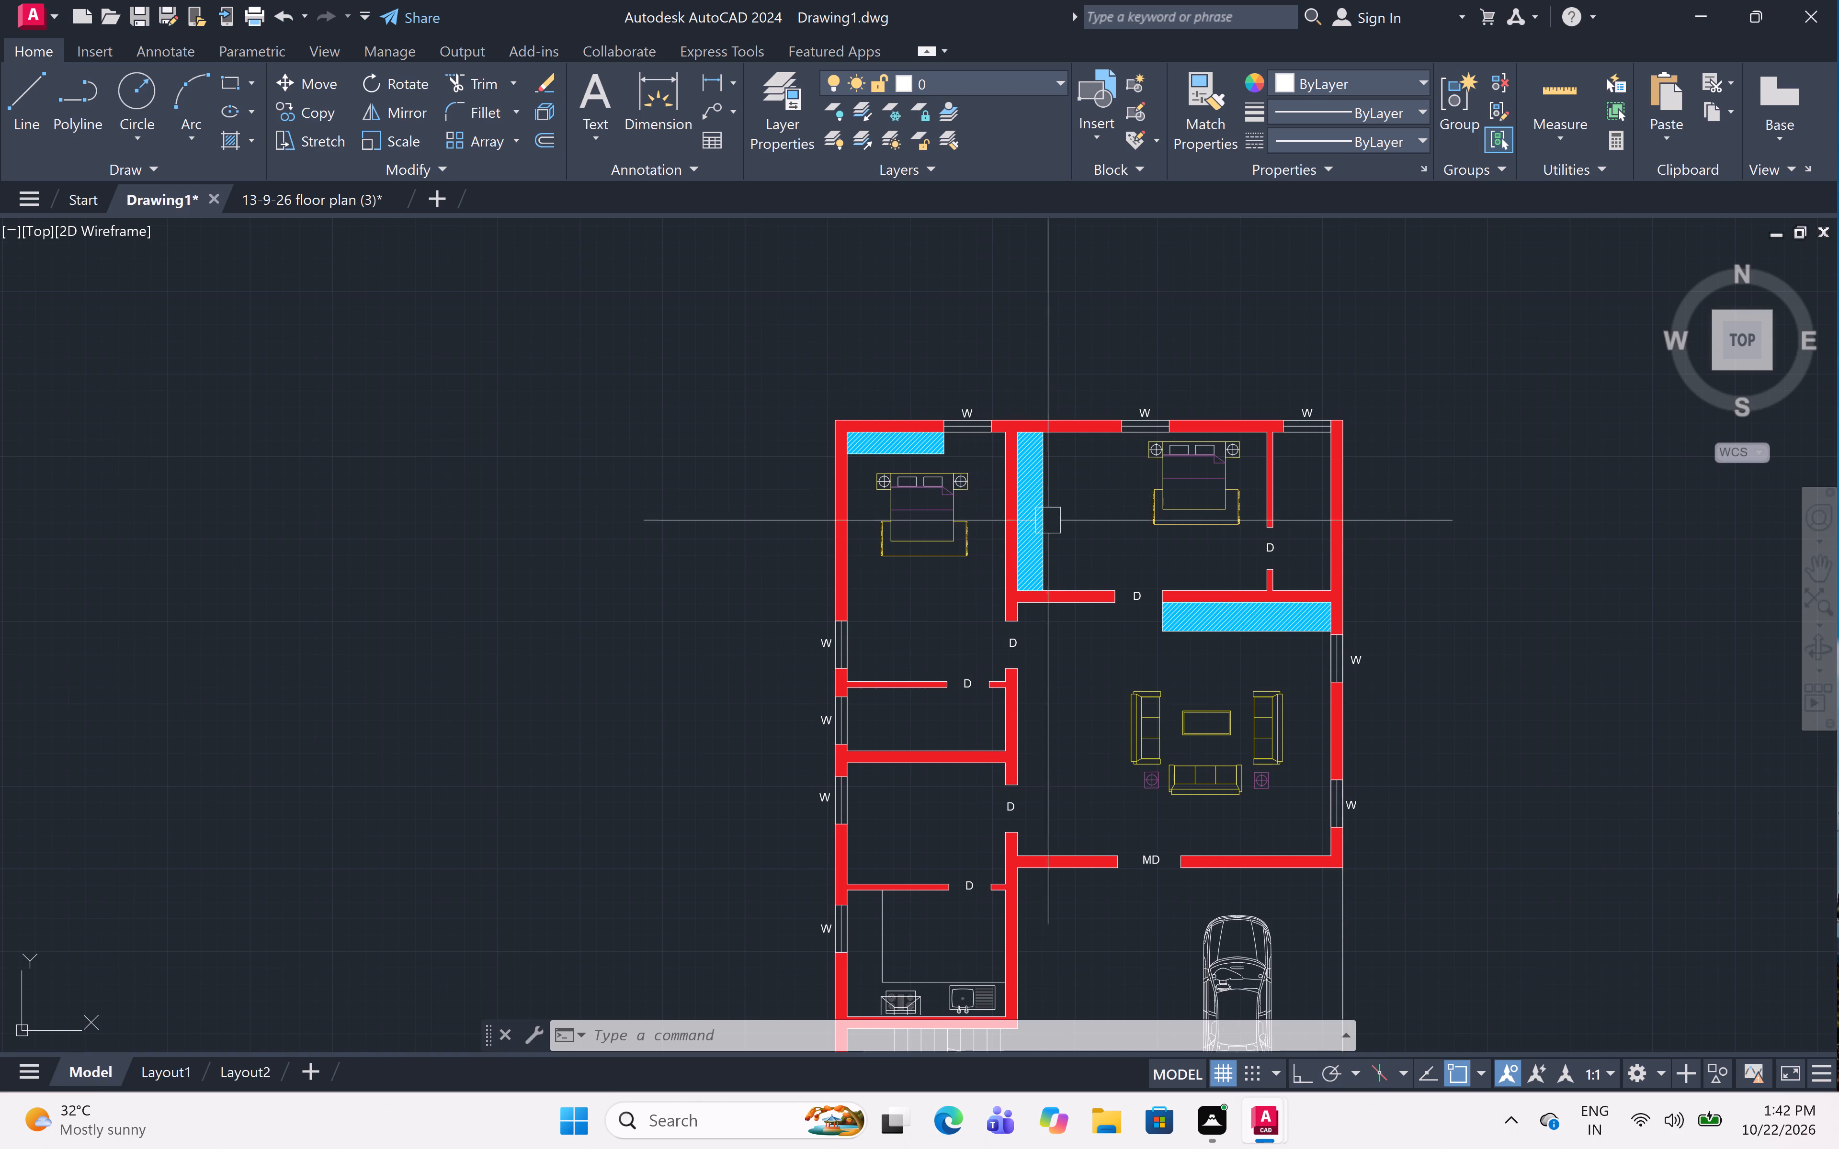
scroll(1145, 567, down, 2)
middle_drag(1131, 543, 1039, 404)
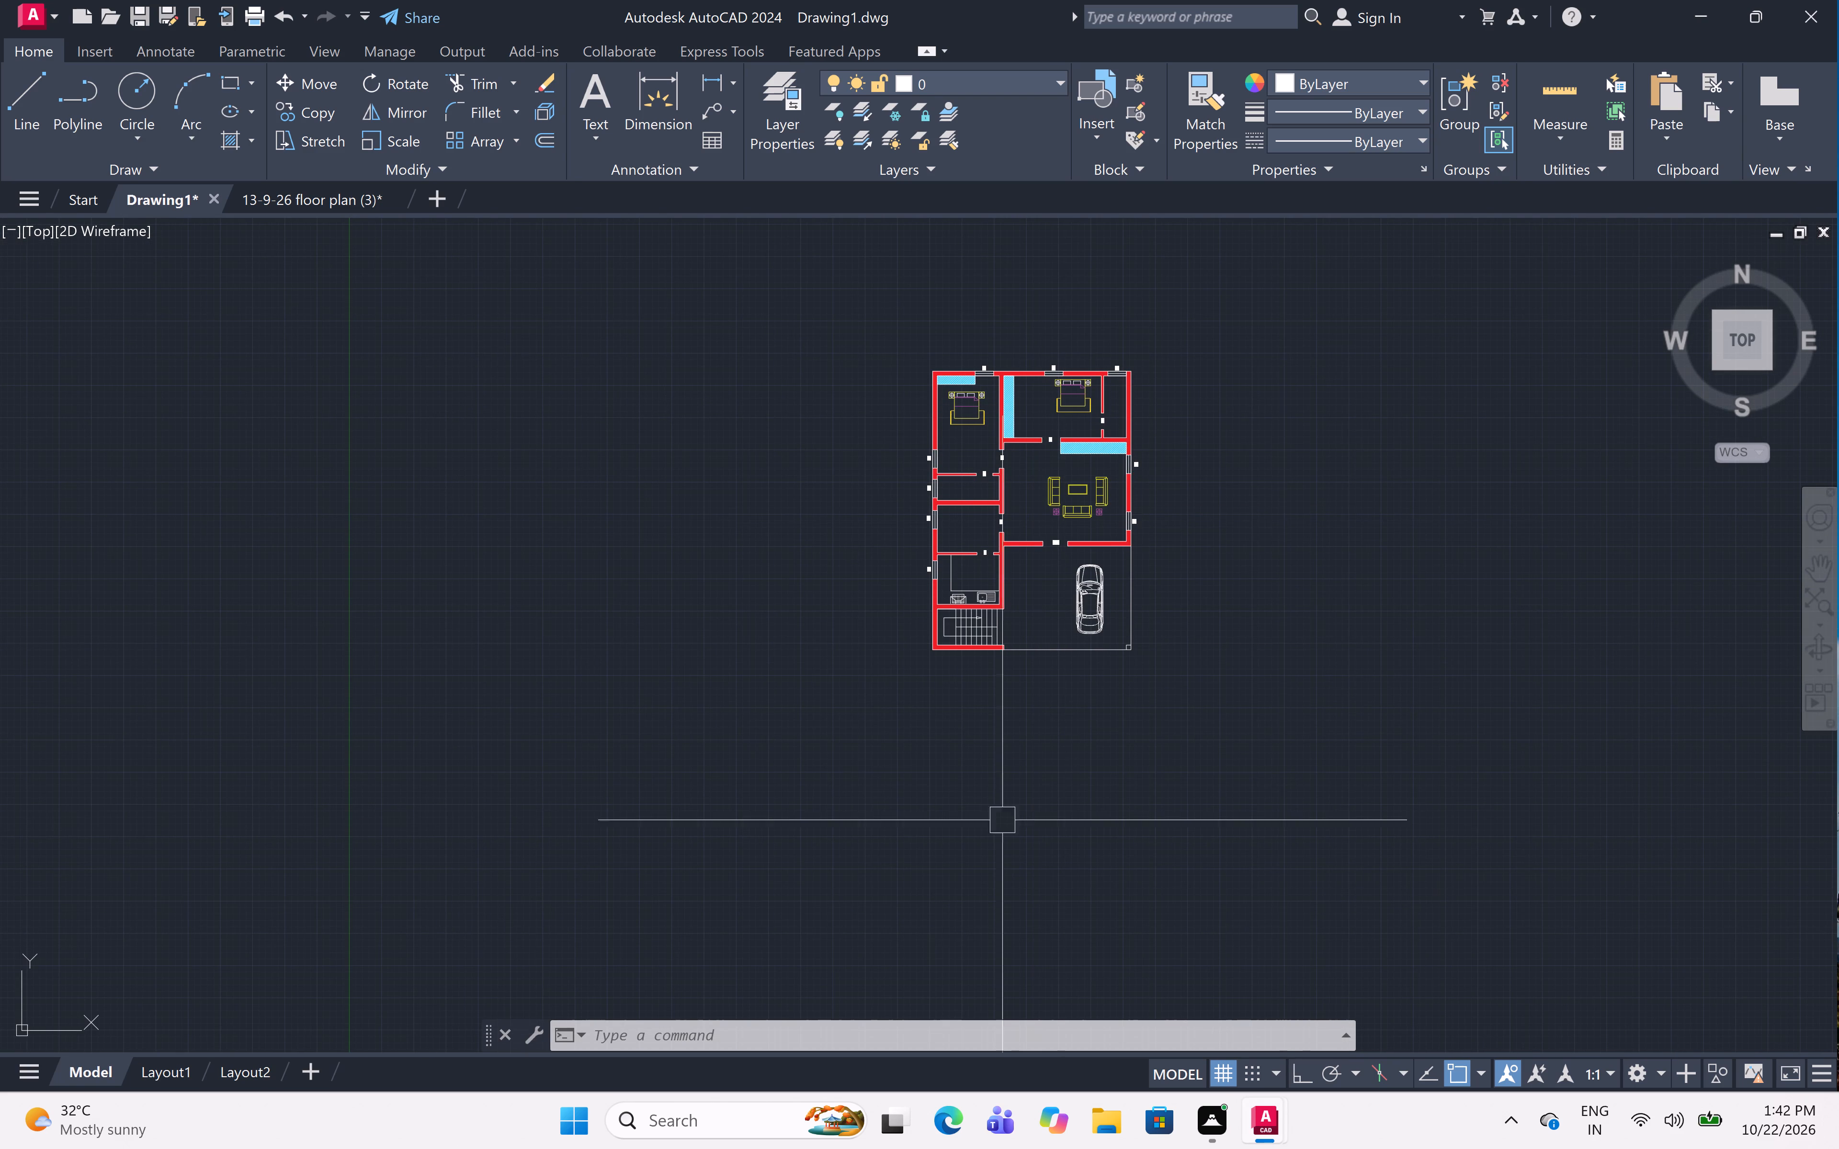
scroll(796, 573, down, 1)
middle_drag(848, 564, 860, 552)
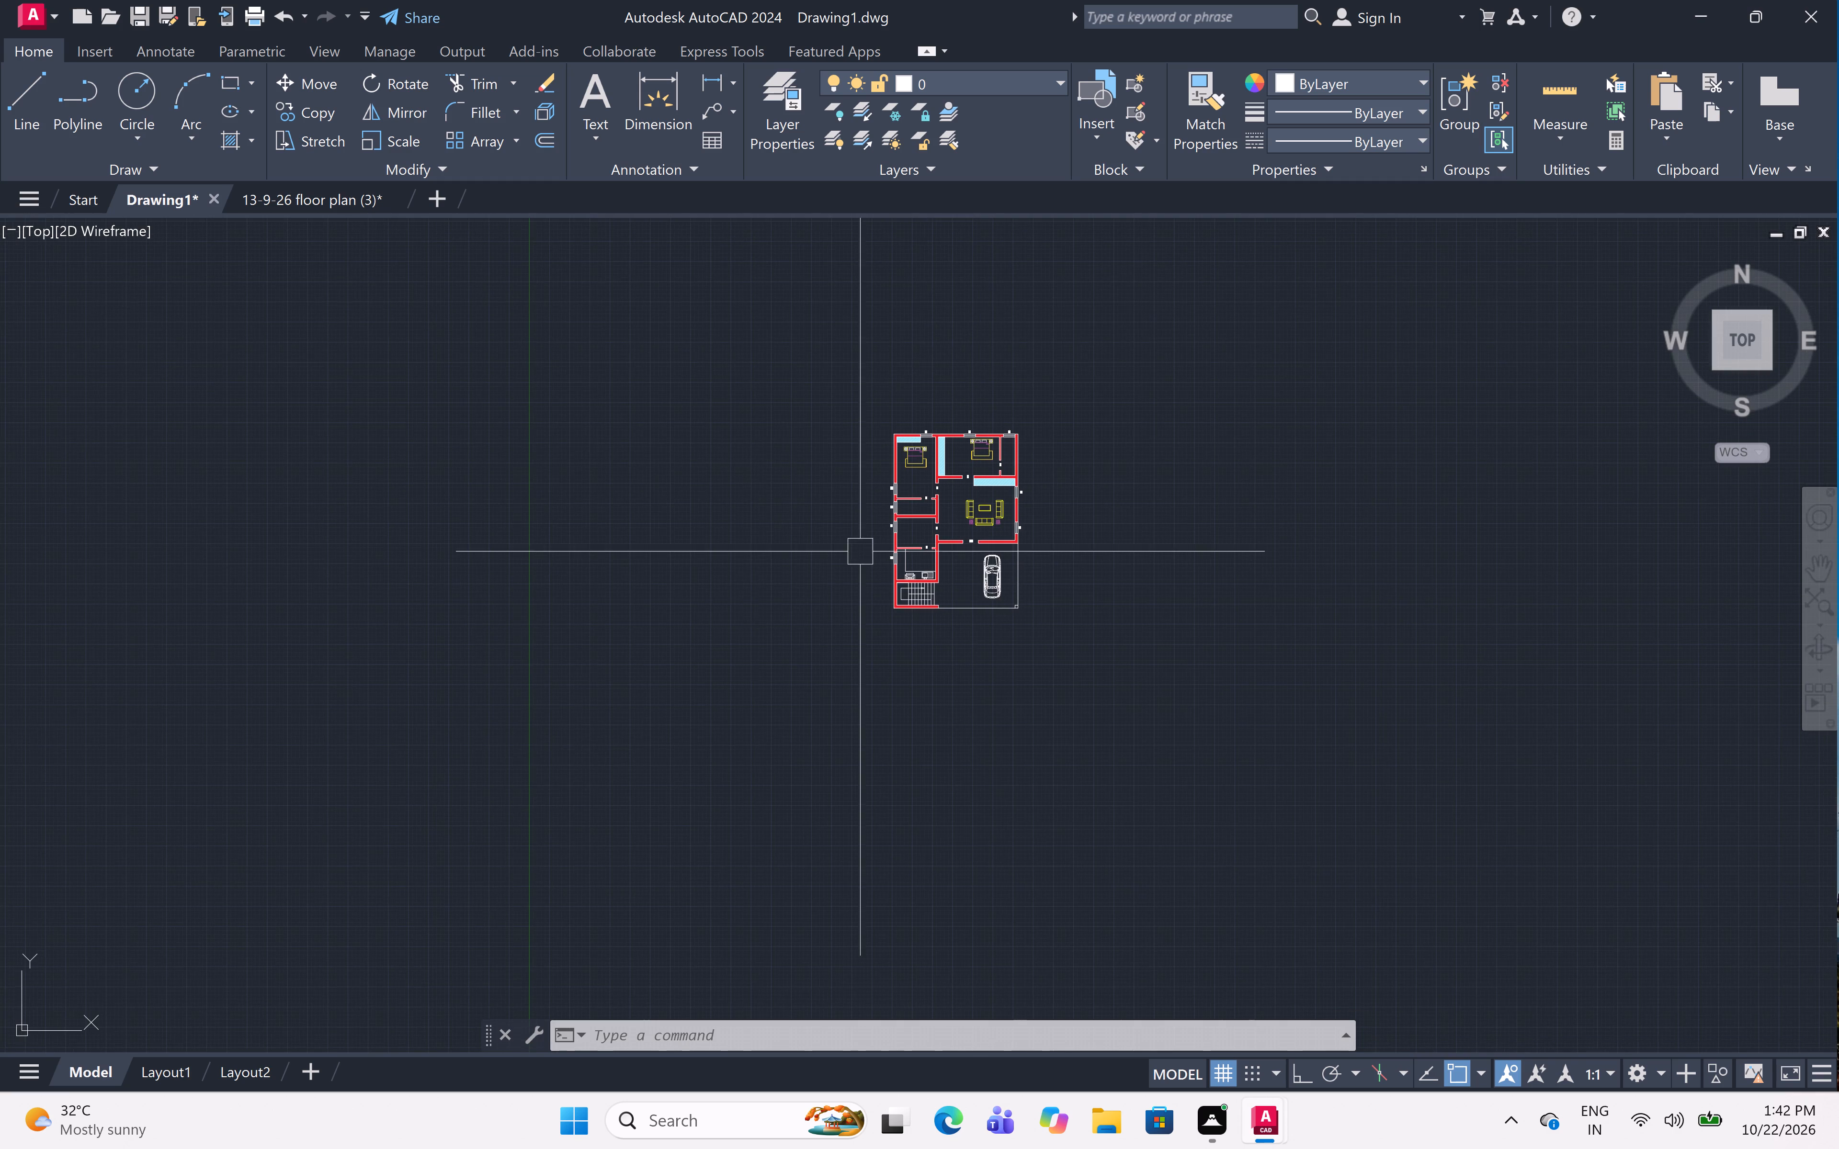
scroll(998, 500, up, 5)
scroll(898, 514, down, 2)
middle_drag(898, 514, 991, 675)
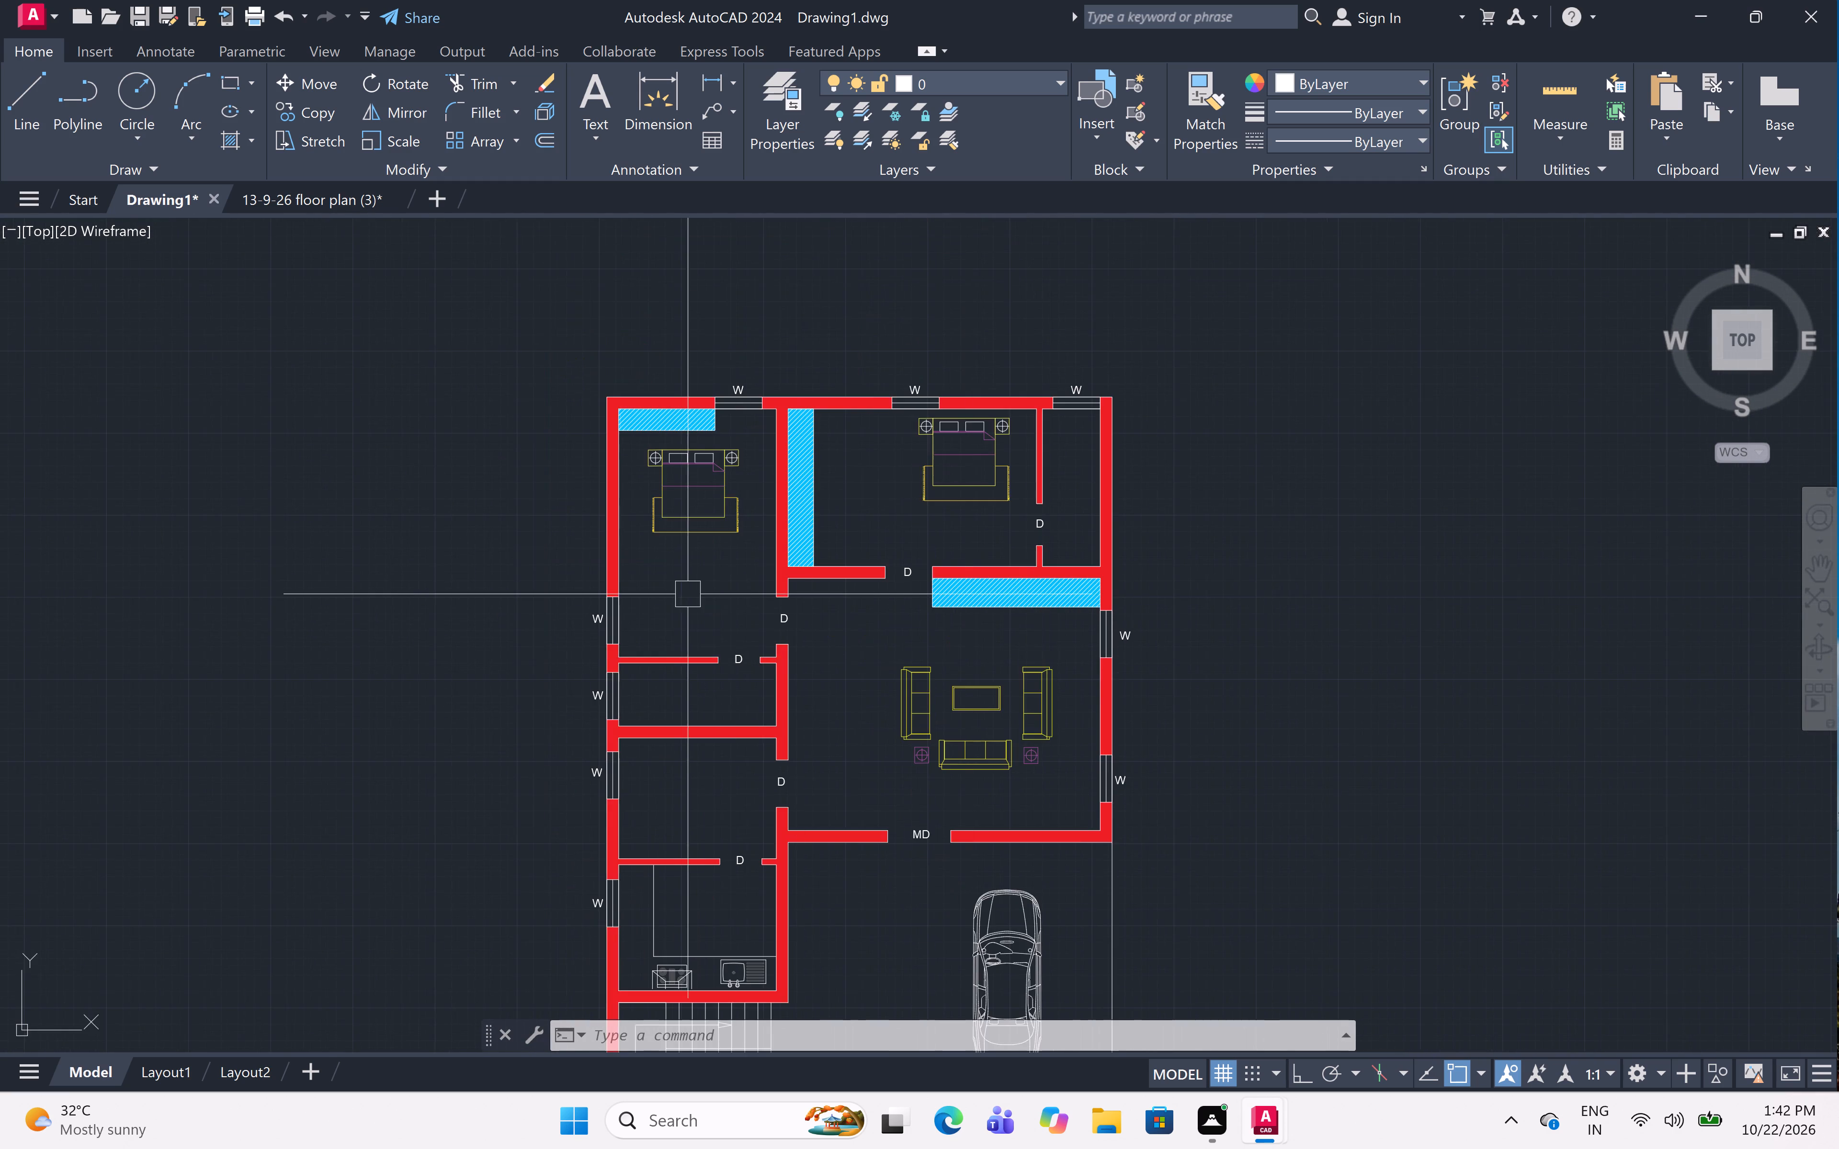
Create a multiline text below the bed in the top-left bedroom reading Bed Room.
scroll(626, 596, up, 2)
scroll(767, 552, up, 1)
key(m)
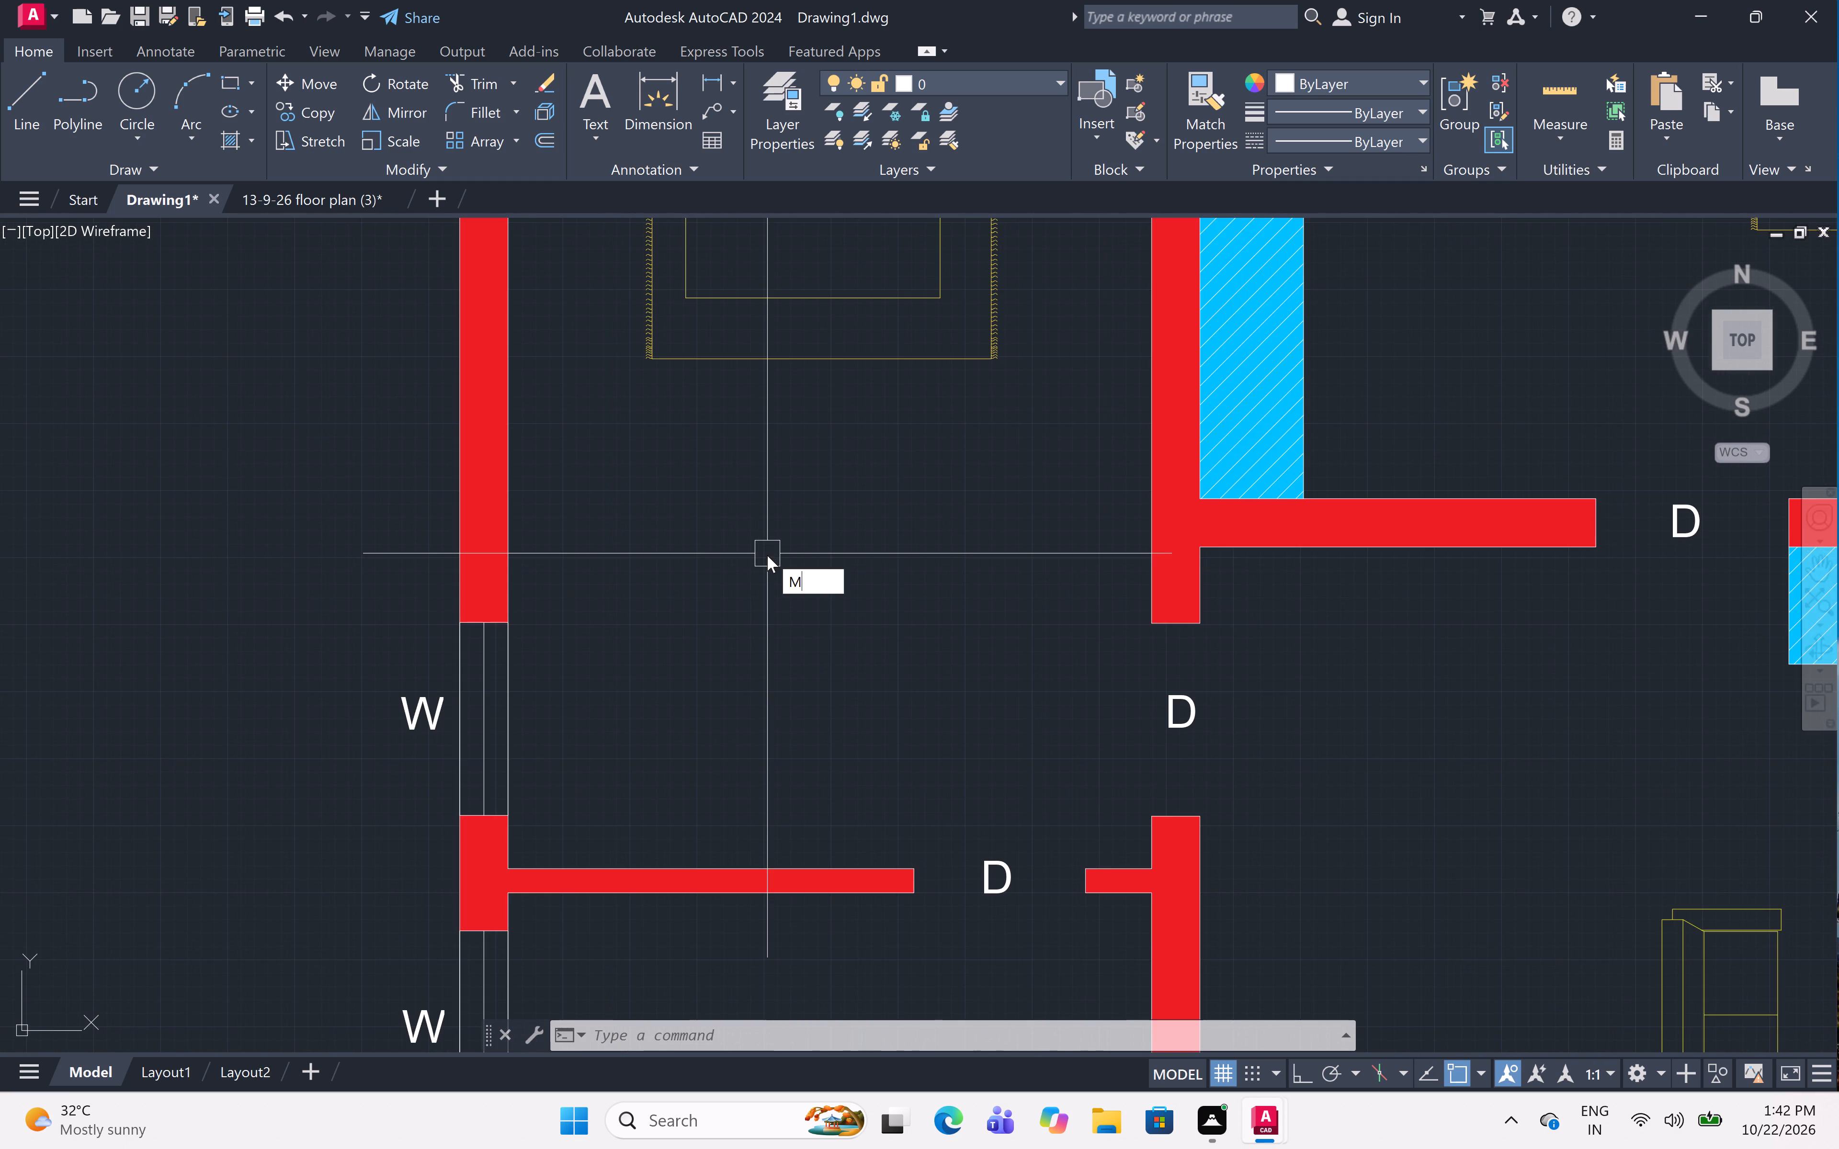
text(T)
key(space)
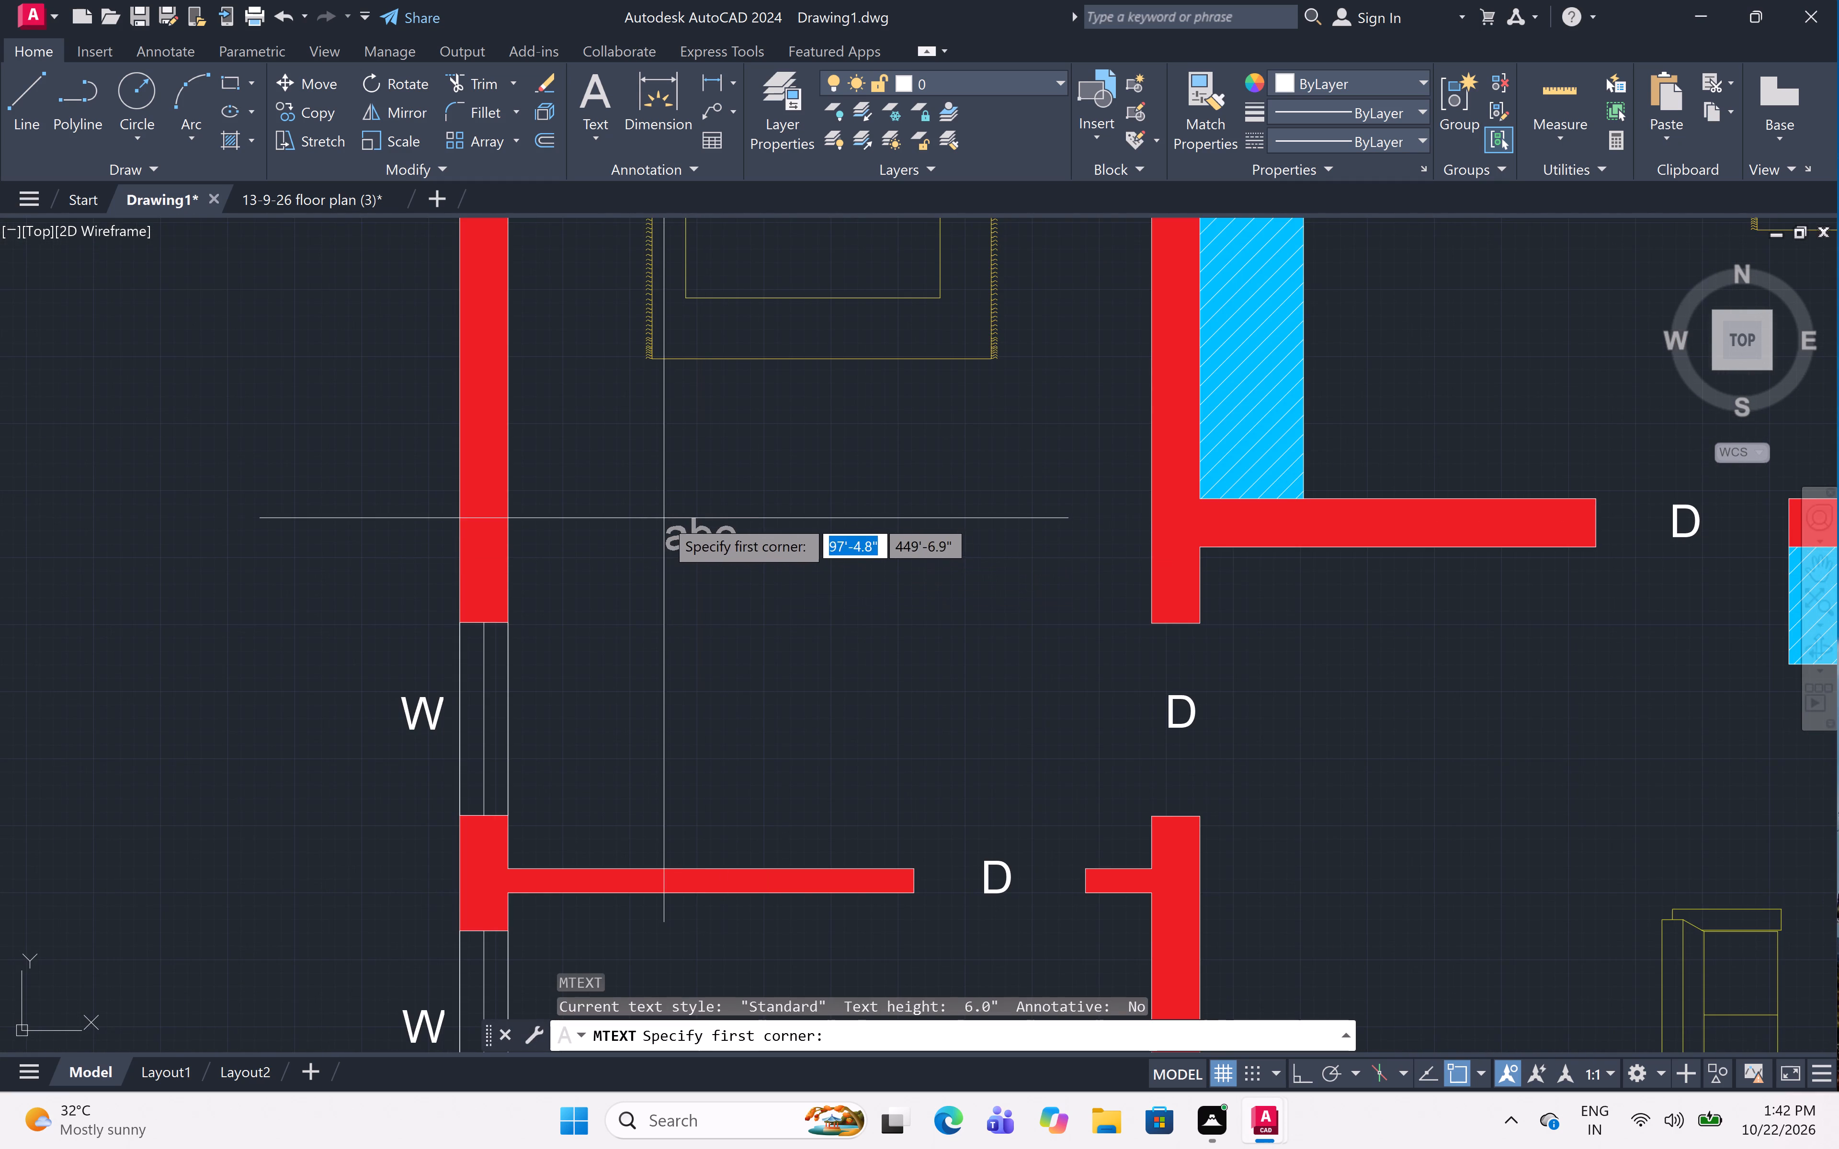
drag(660, 511, 658, 530)
click(994, 651)
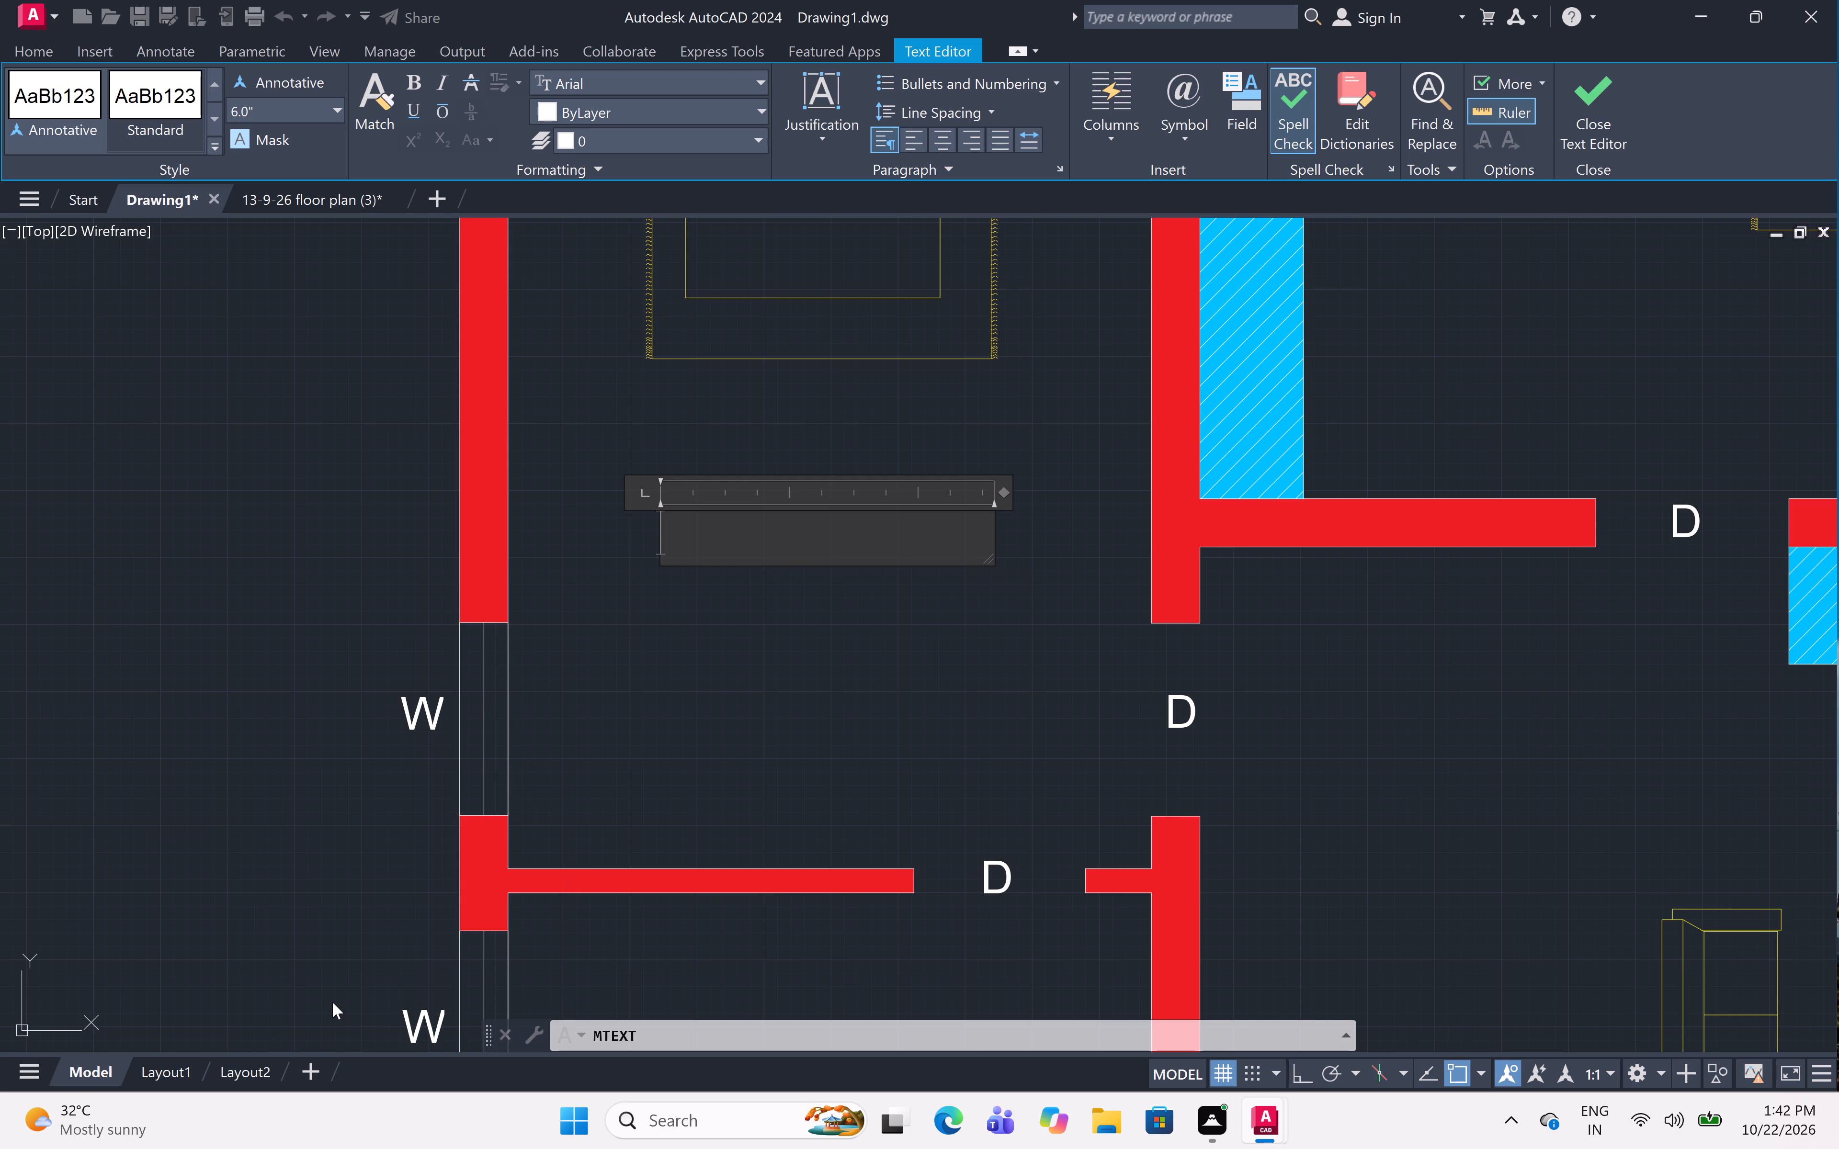
key(b)
text(ec)
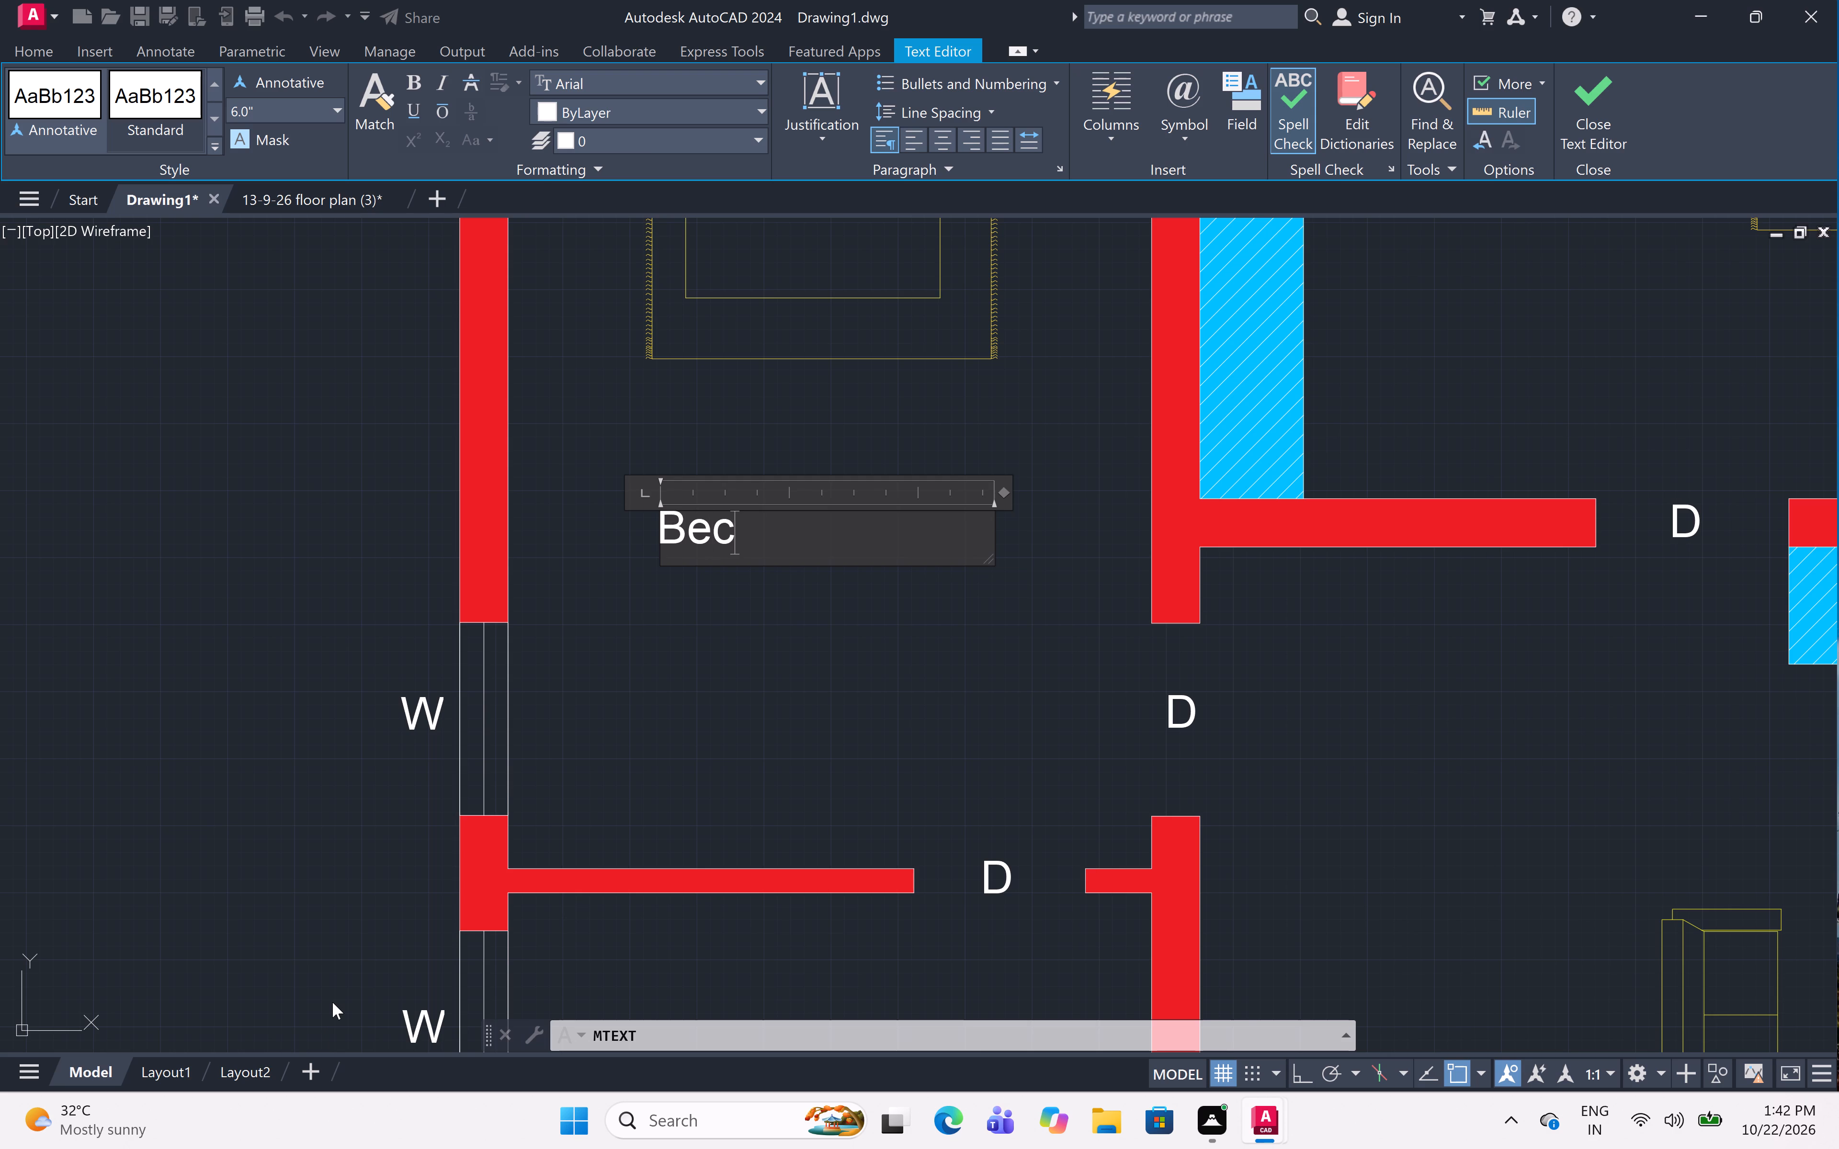
key(BackSpace)
text(d)
key(space)
key(r)
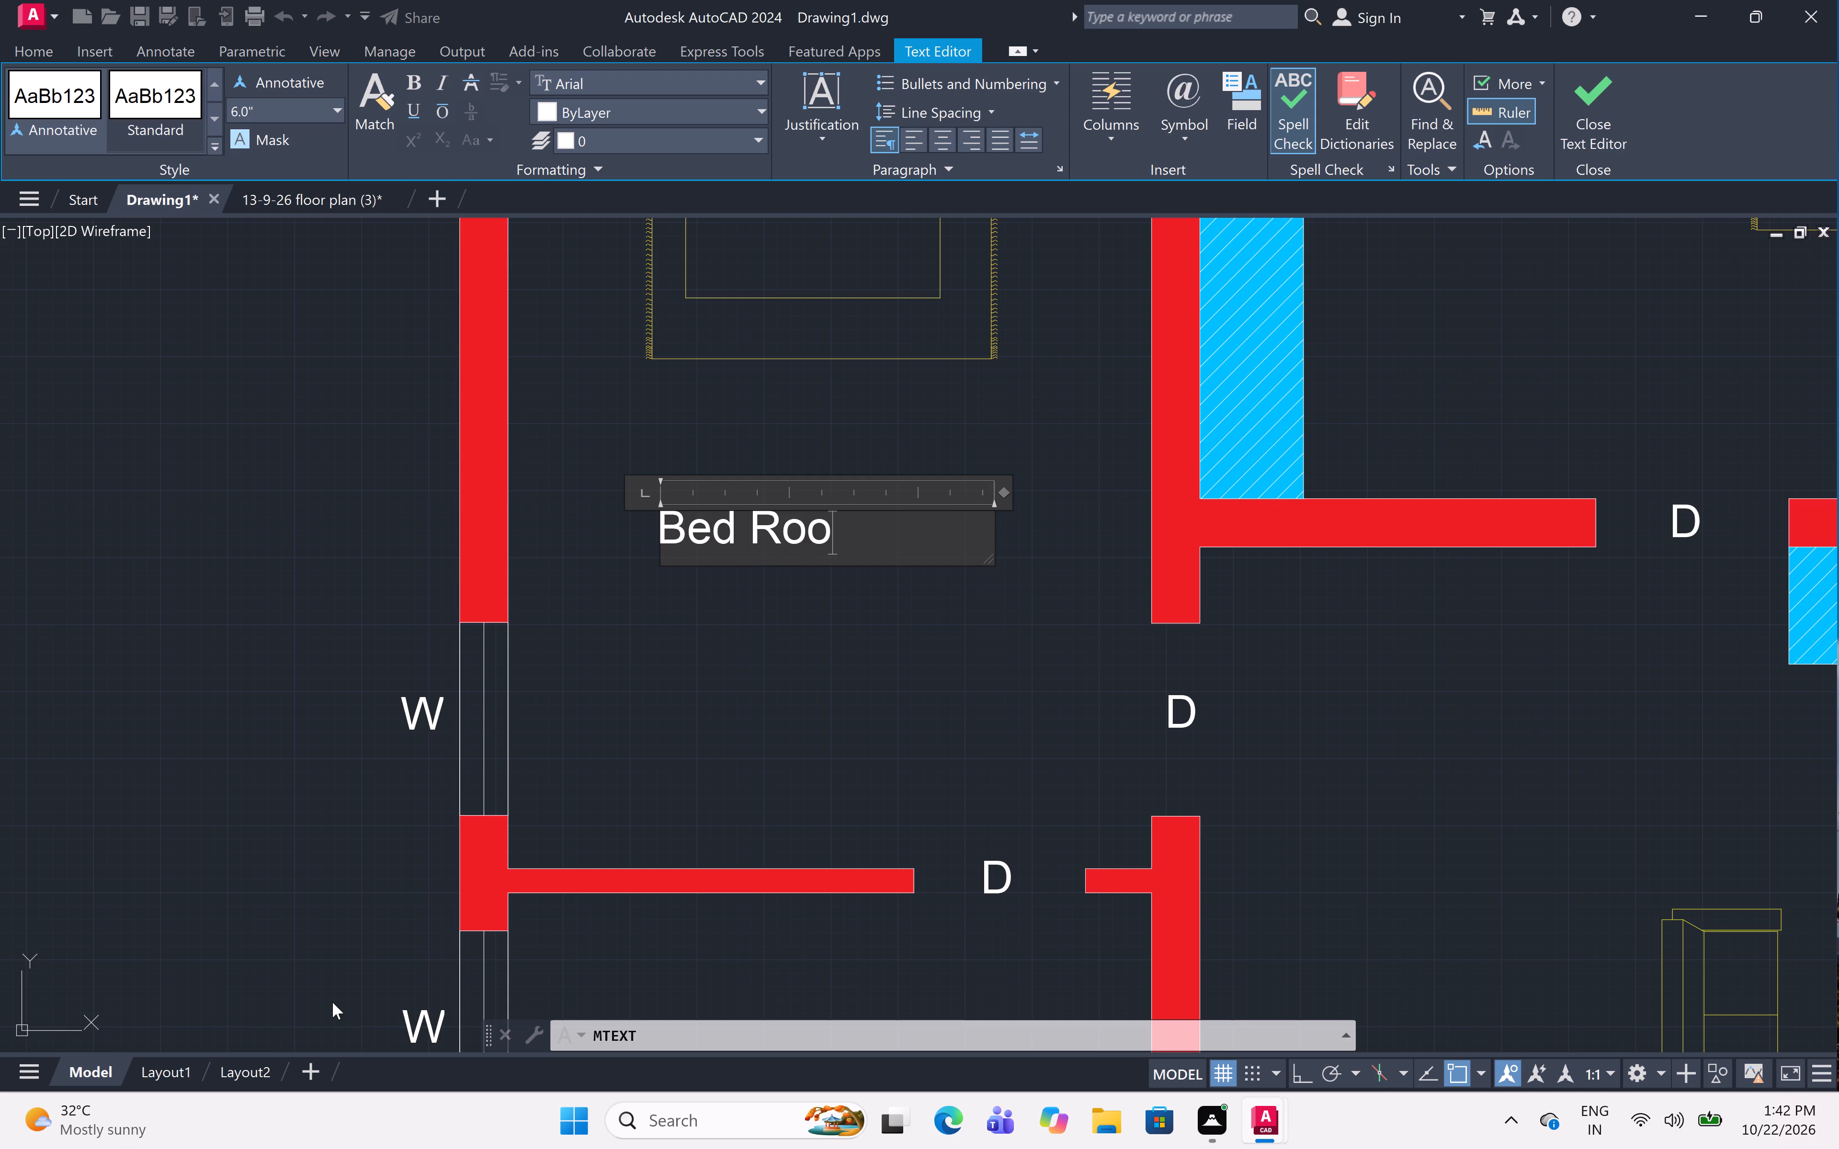
Add the room size 10'0"x15'9" as the label's second line and finish the text.
key(Return)
key(1)
text(0'0)
key(shift+quotedbl)
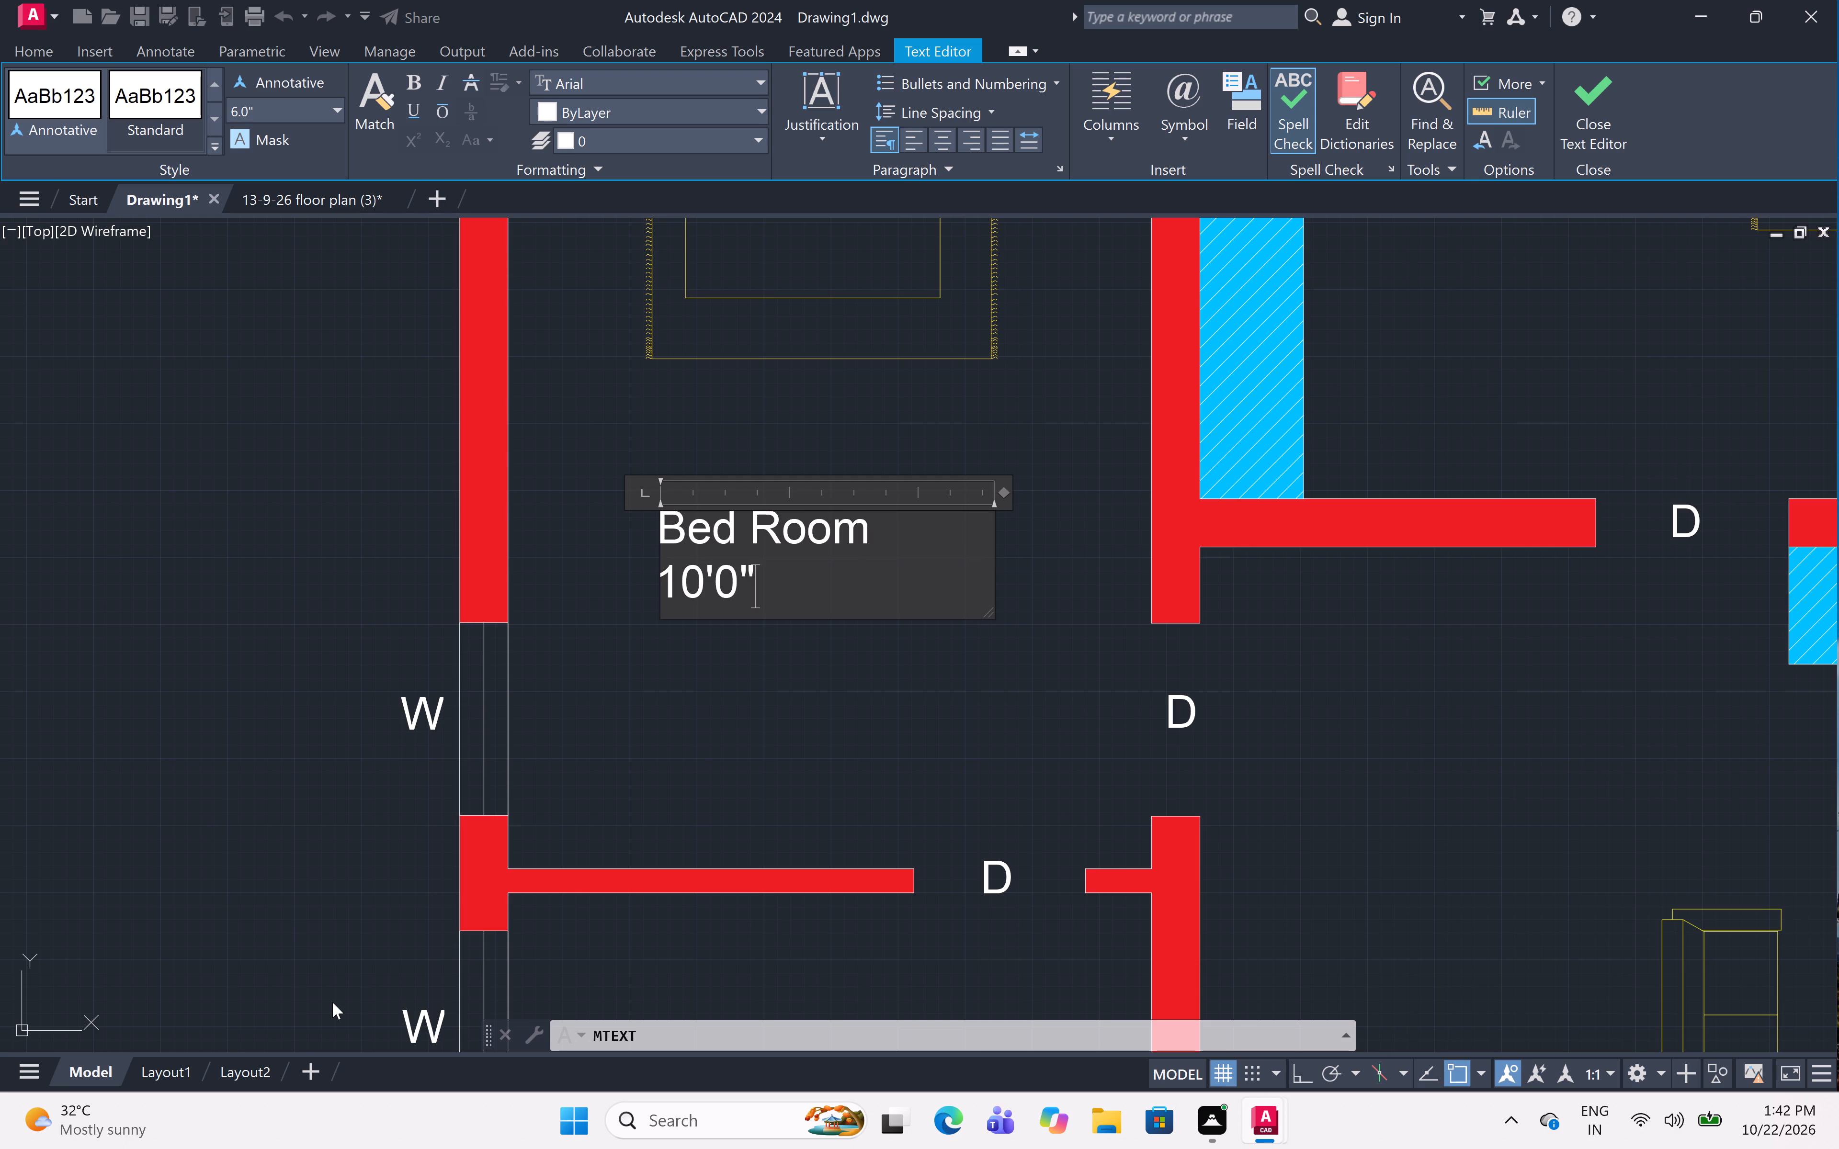
key(x)
text(15'6")
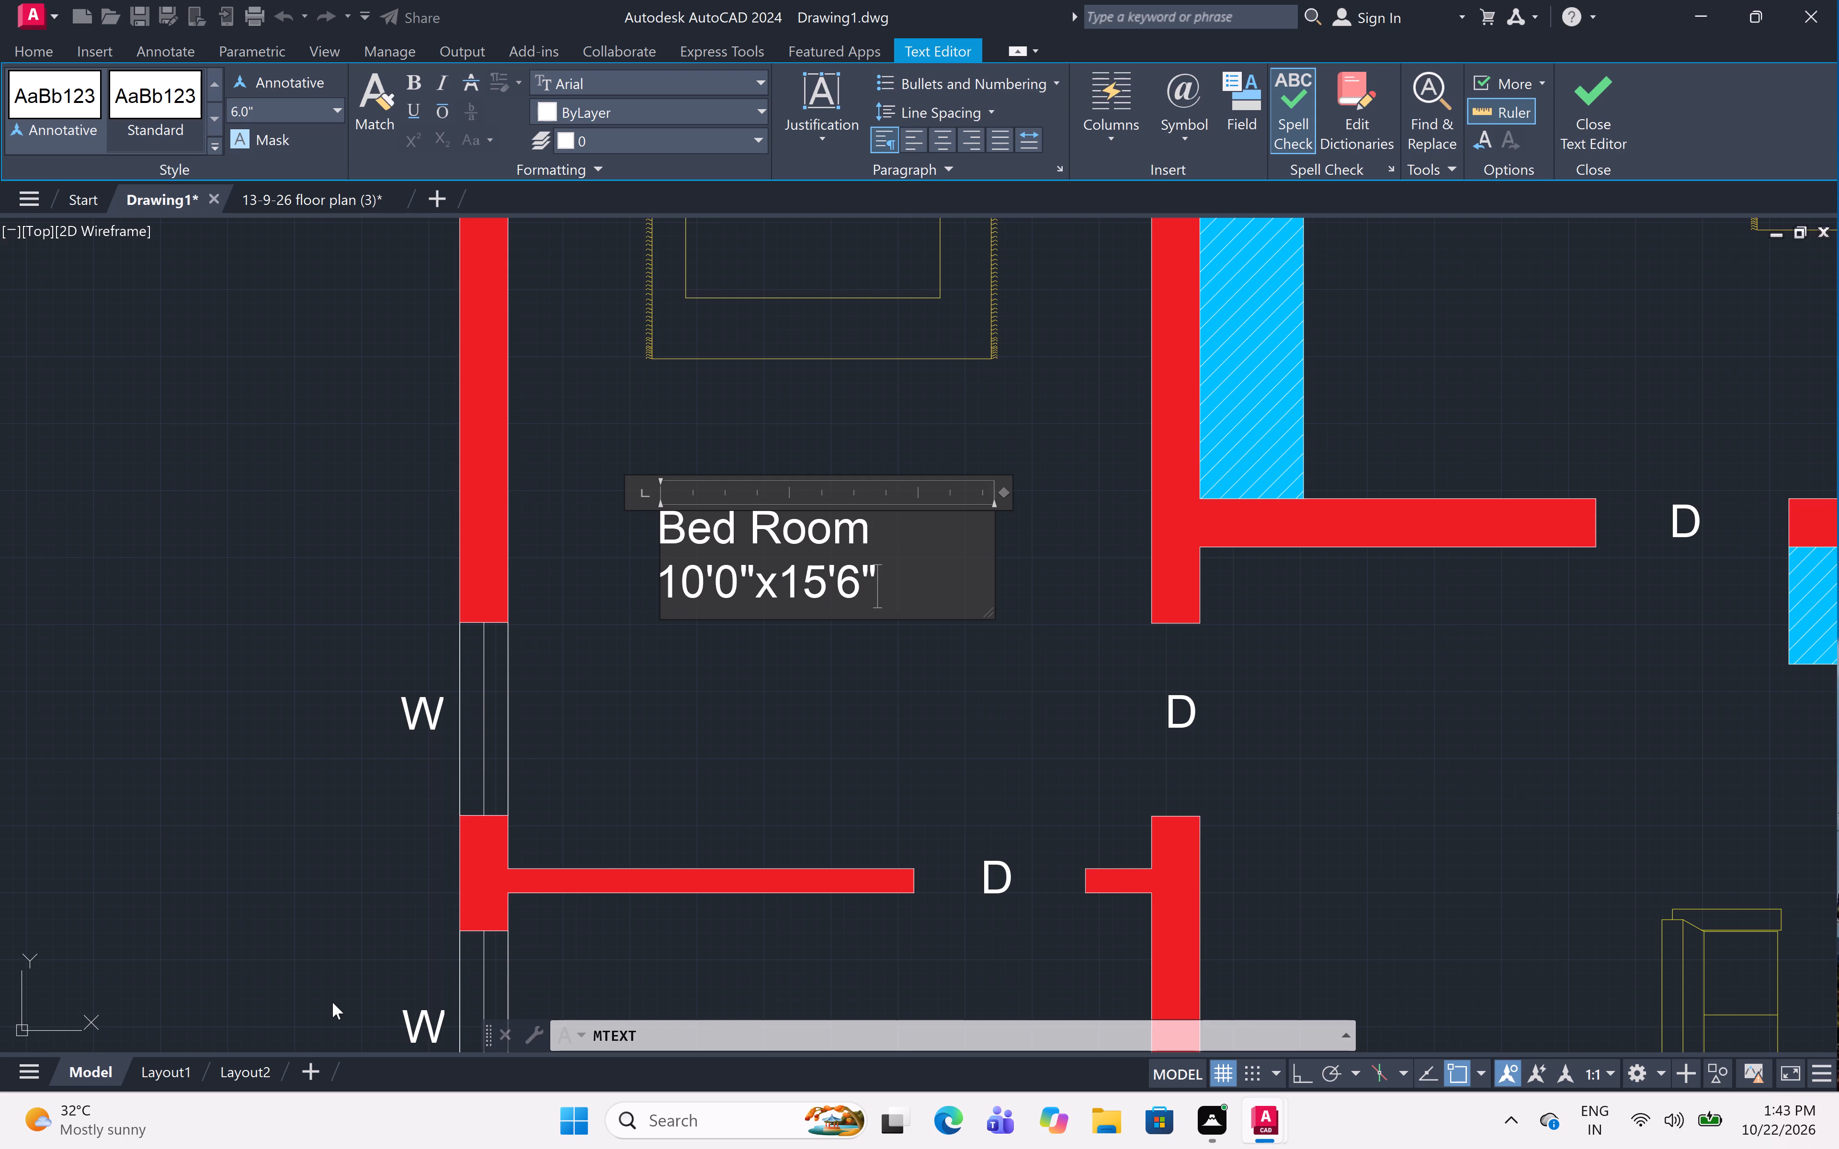
key(BackSpace)
key(BackSpace)
key(9)
key(shift+quotedbl)
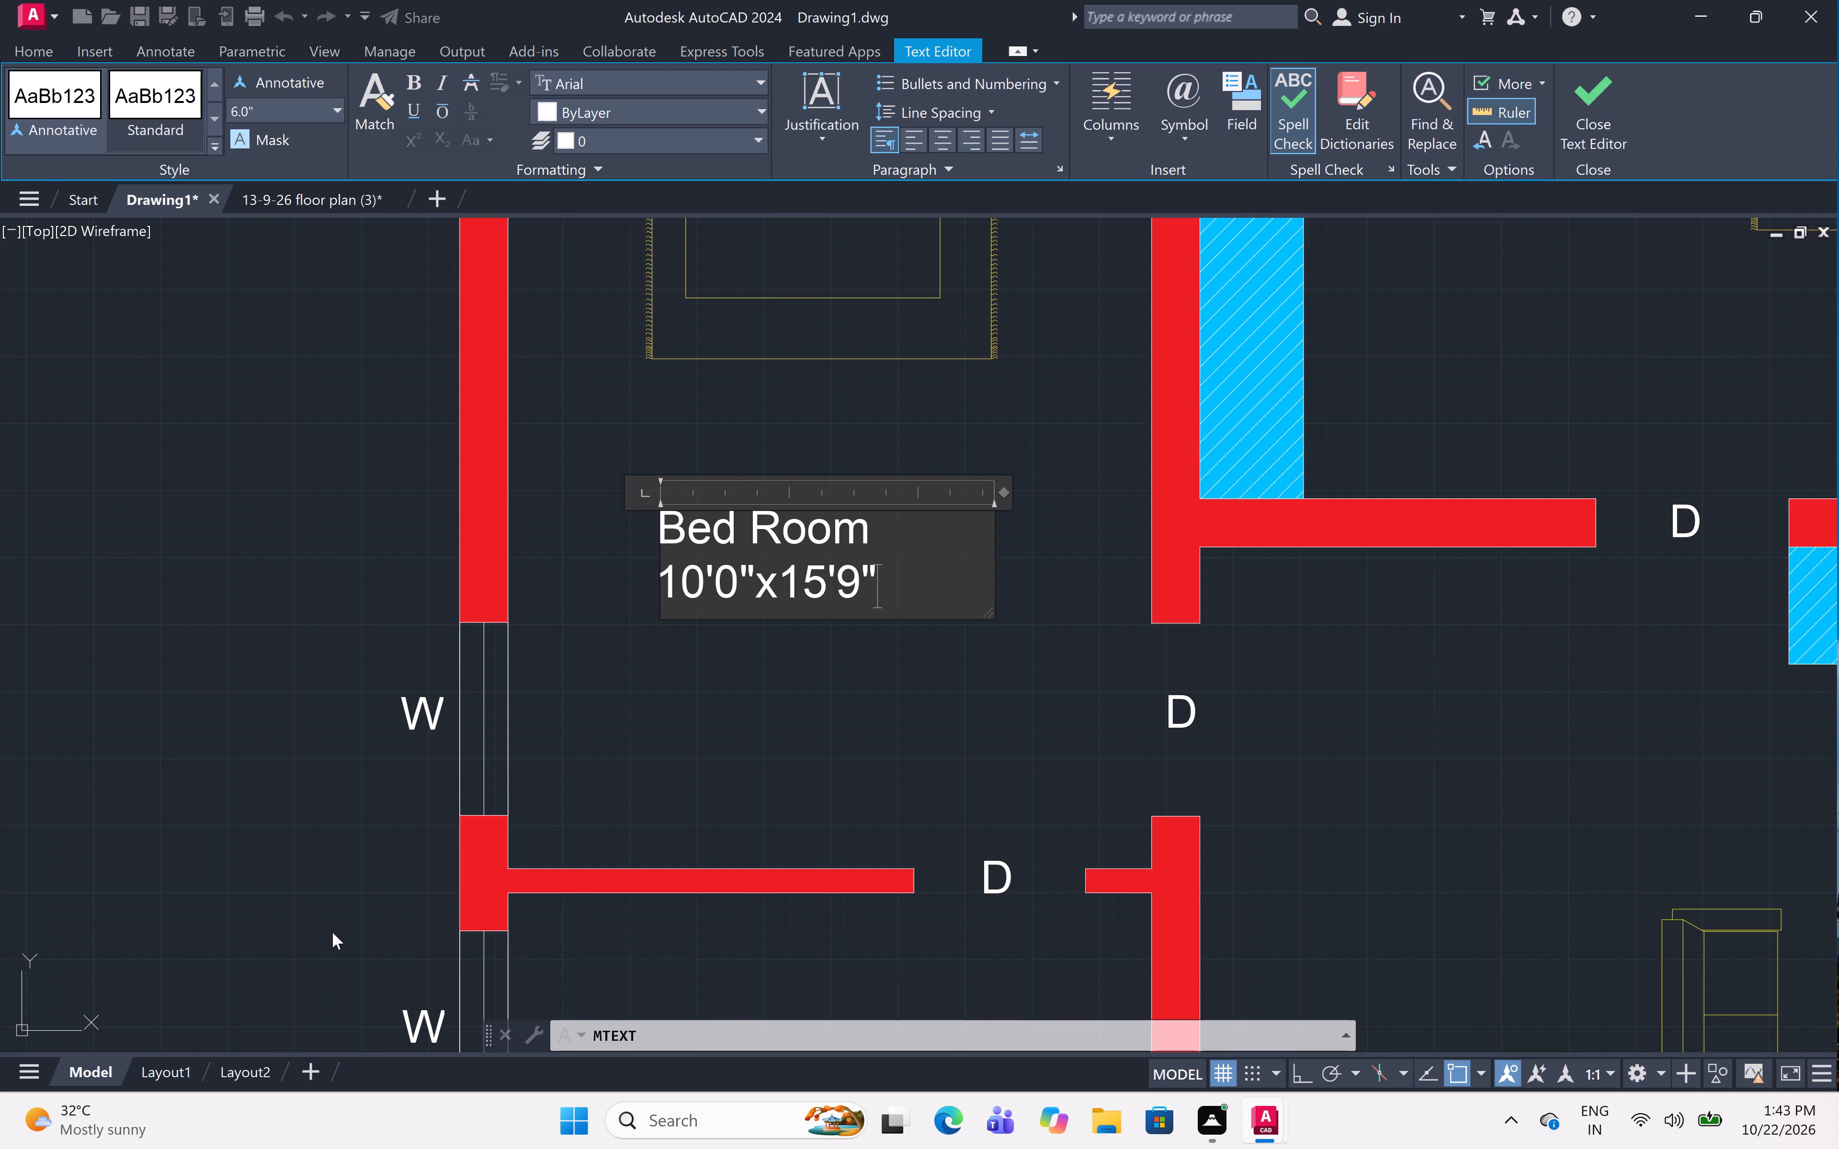
click(630, 733)
Create a multiline text reading Bed Room in the top-right bedroom, between the vertical wardrobe strip and the bed.
scroll(726, 517, down, 3)
middle_drag(726, 516, 644, 577)
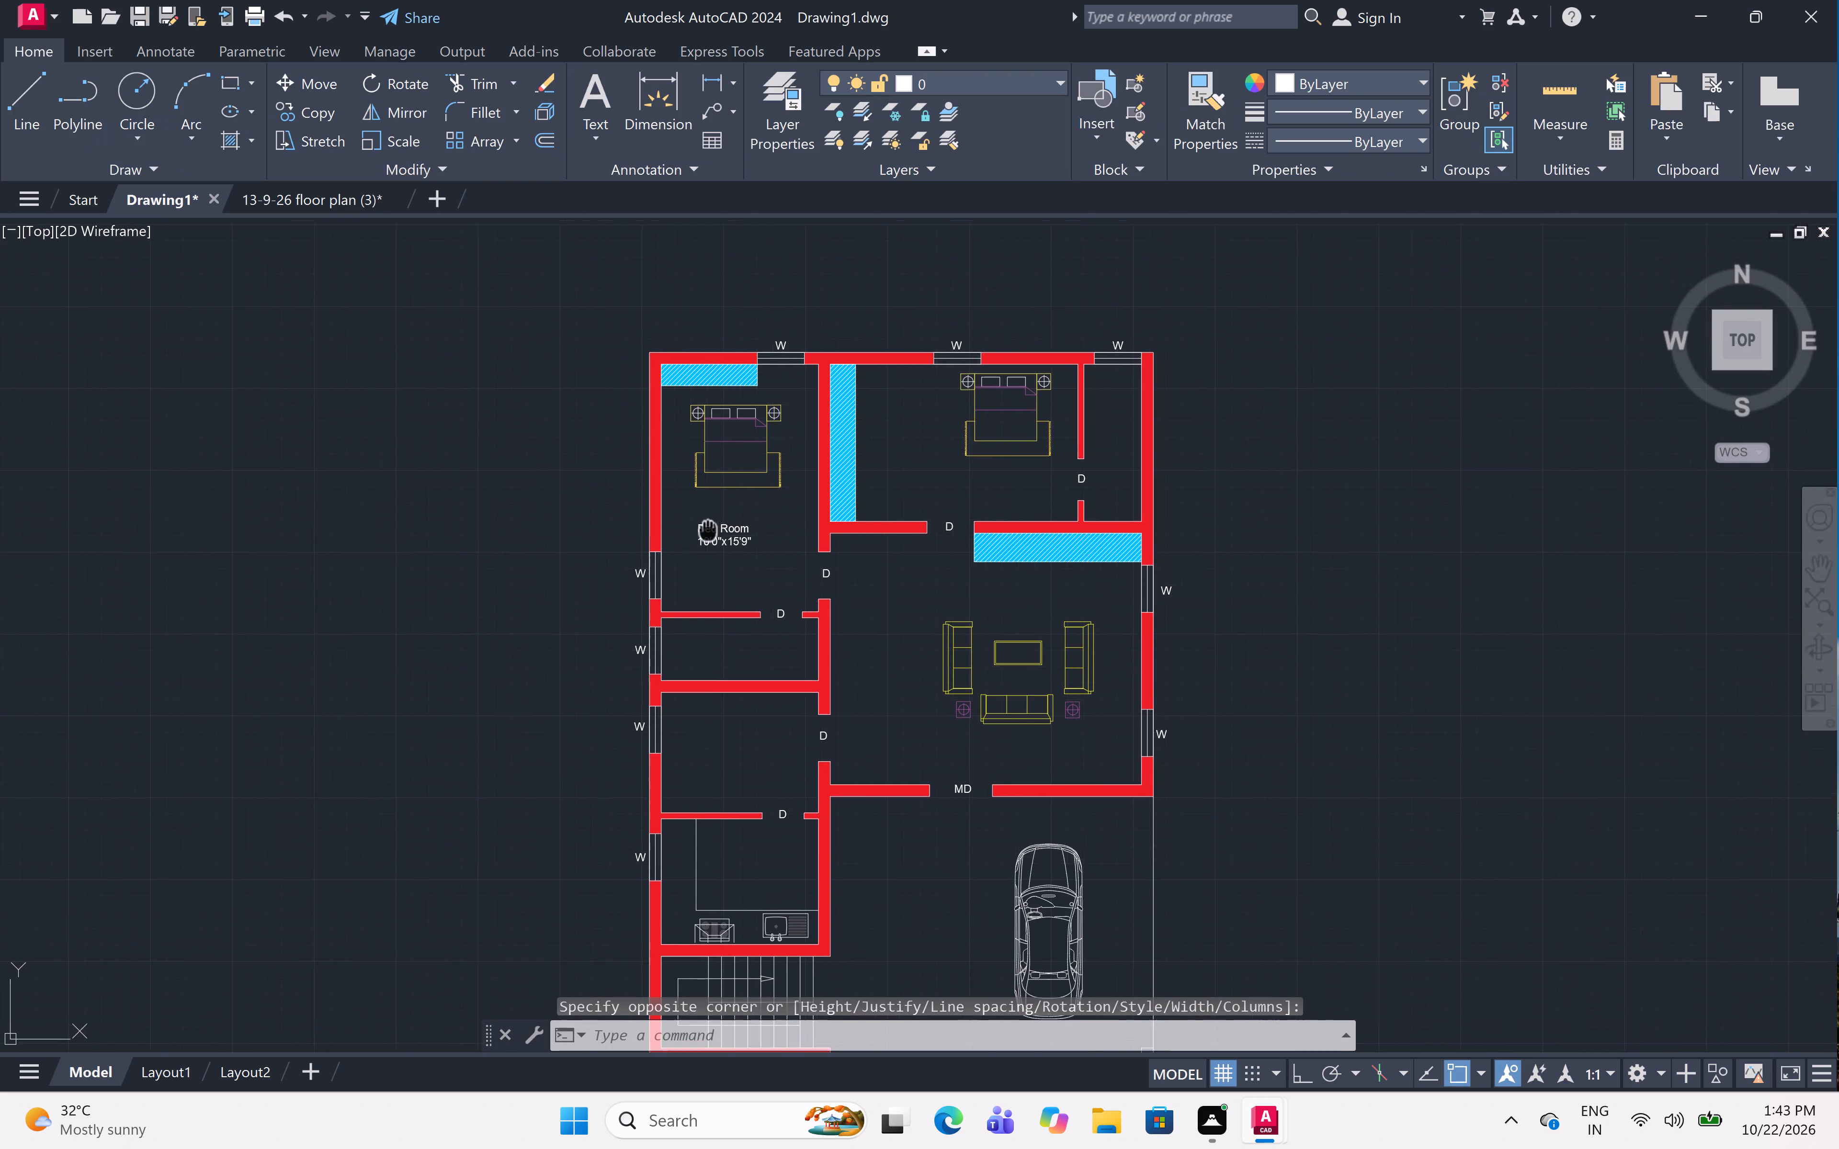
middle_drag(644, 577, 621, 572)
scroll(850, 532, up, 3)
middle_drag(850, 532, 809, 584)
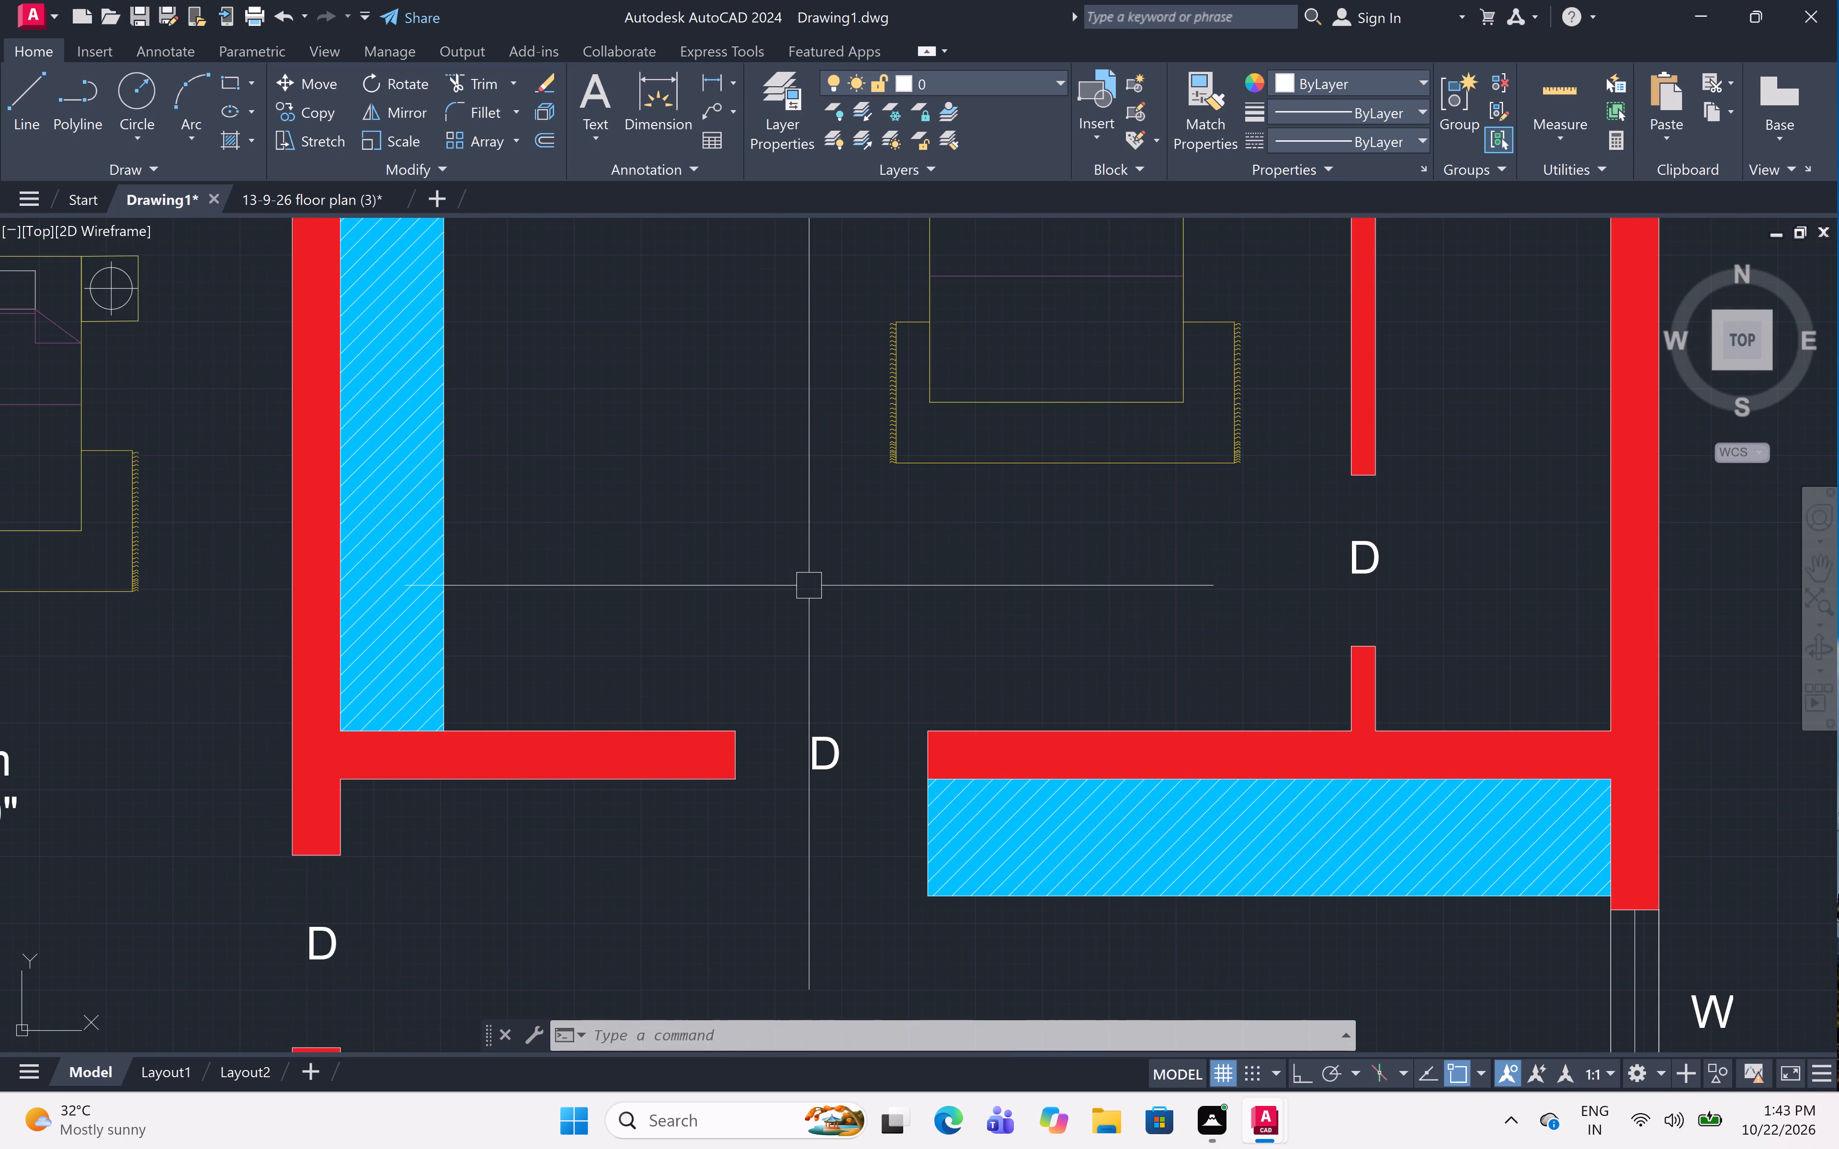
click(724, 590)
text(mt)
key(space)
middle_drag(605, 388, 577, 491)
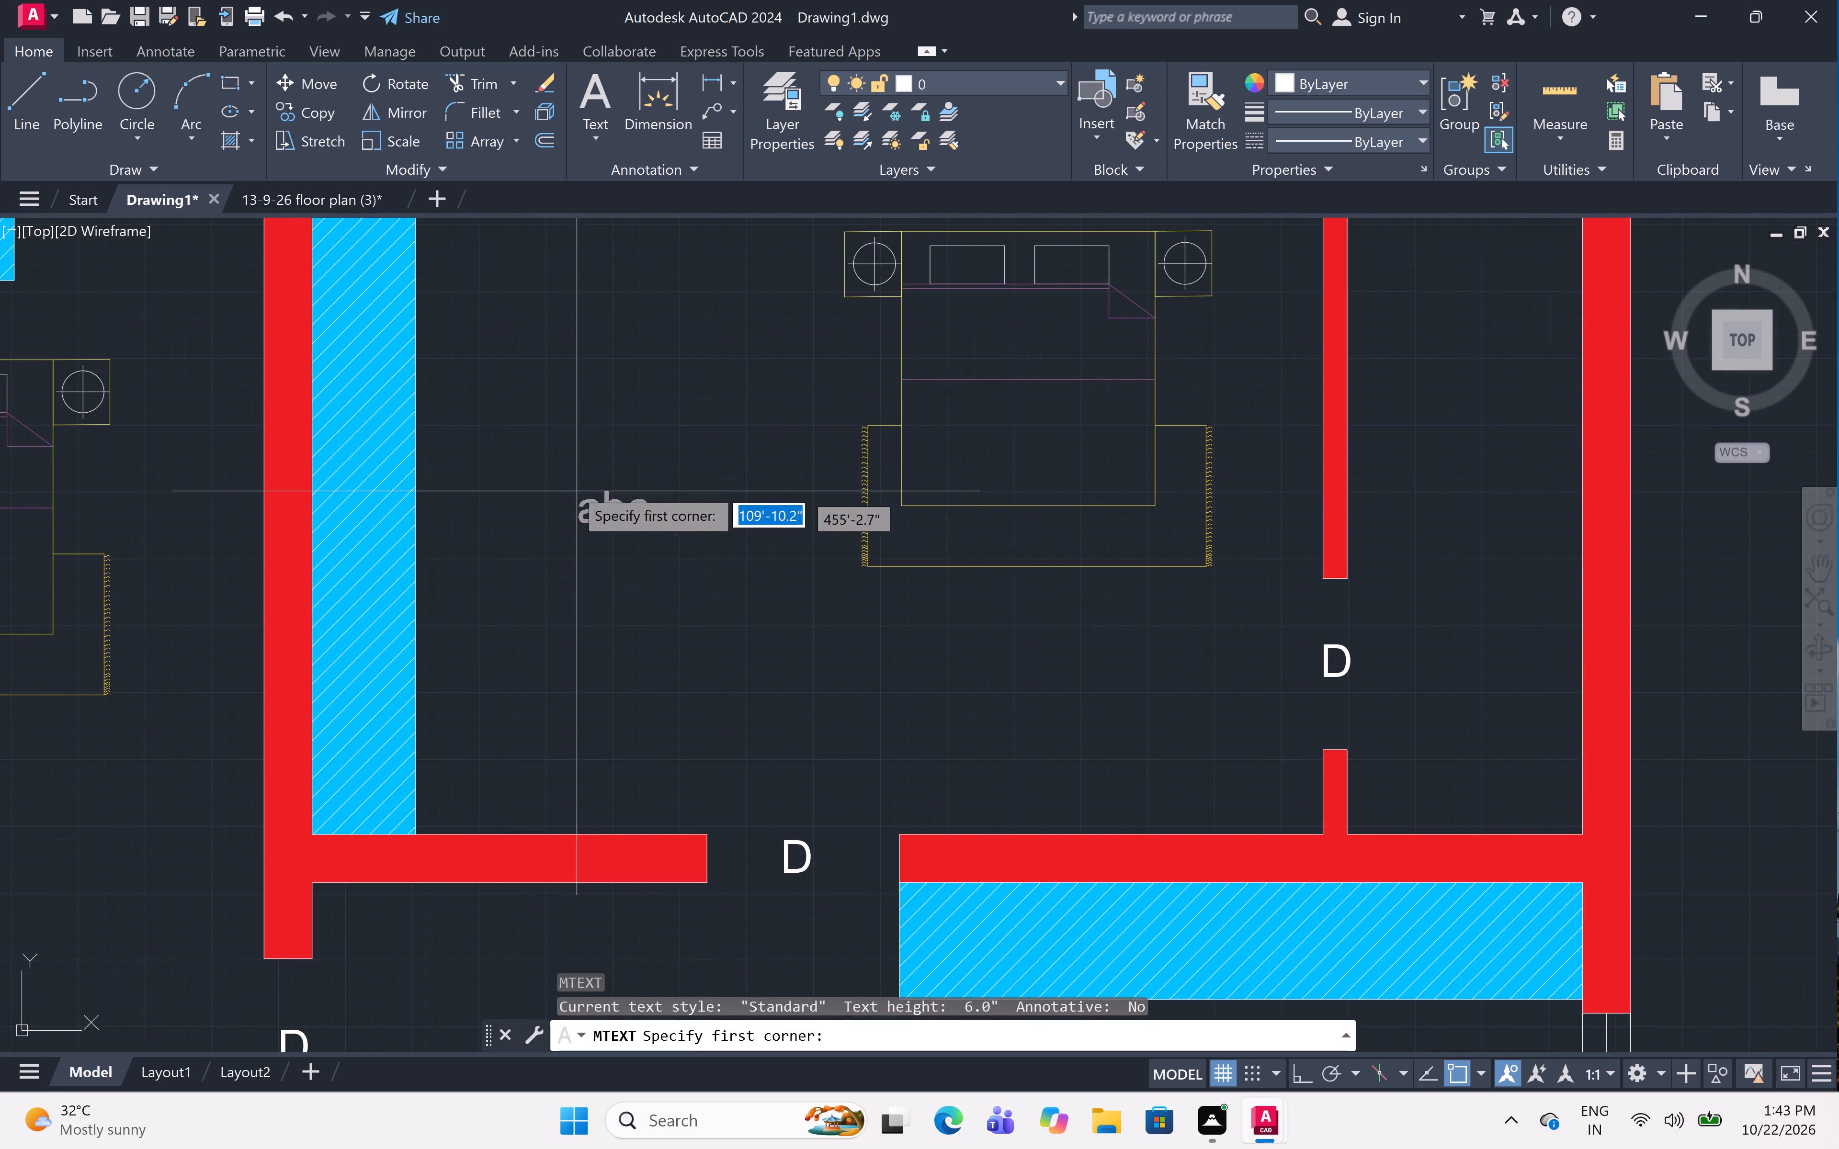
click(501, 436)
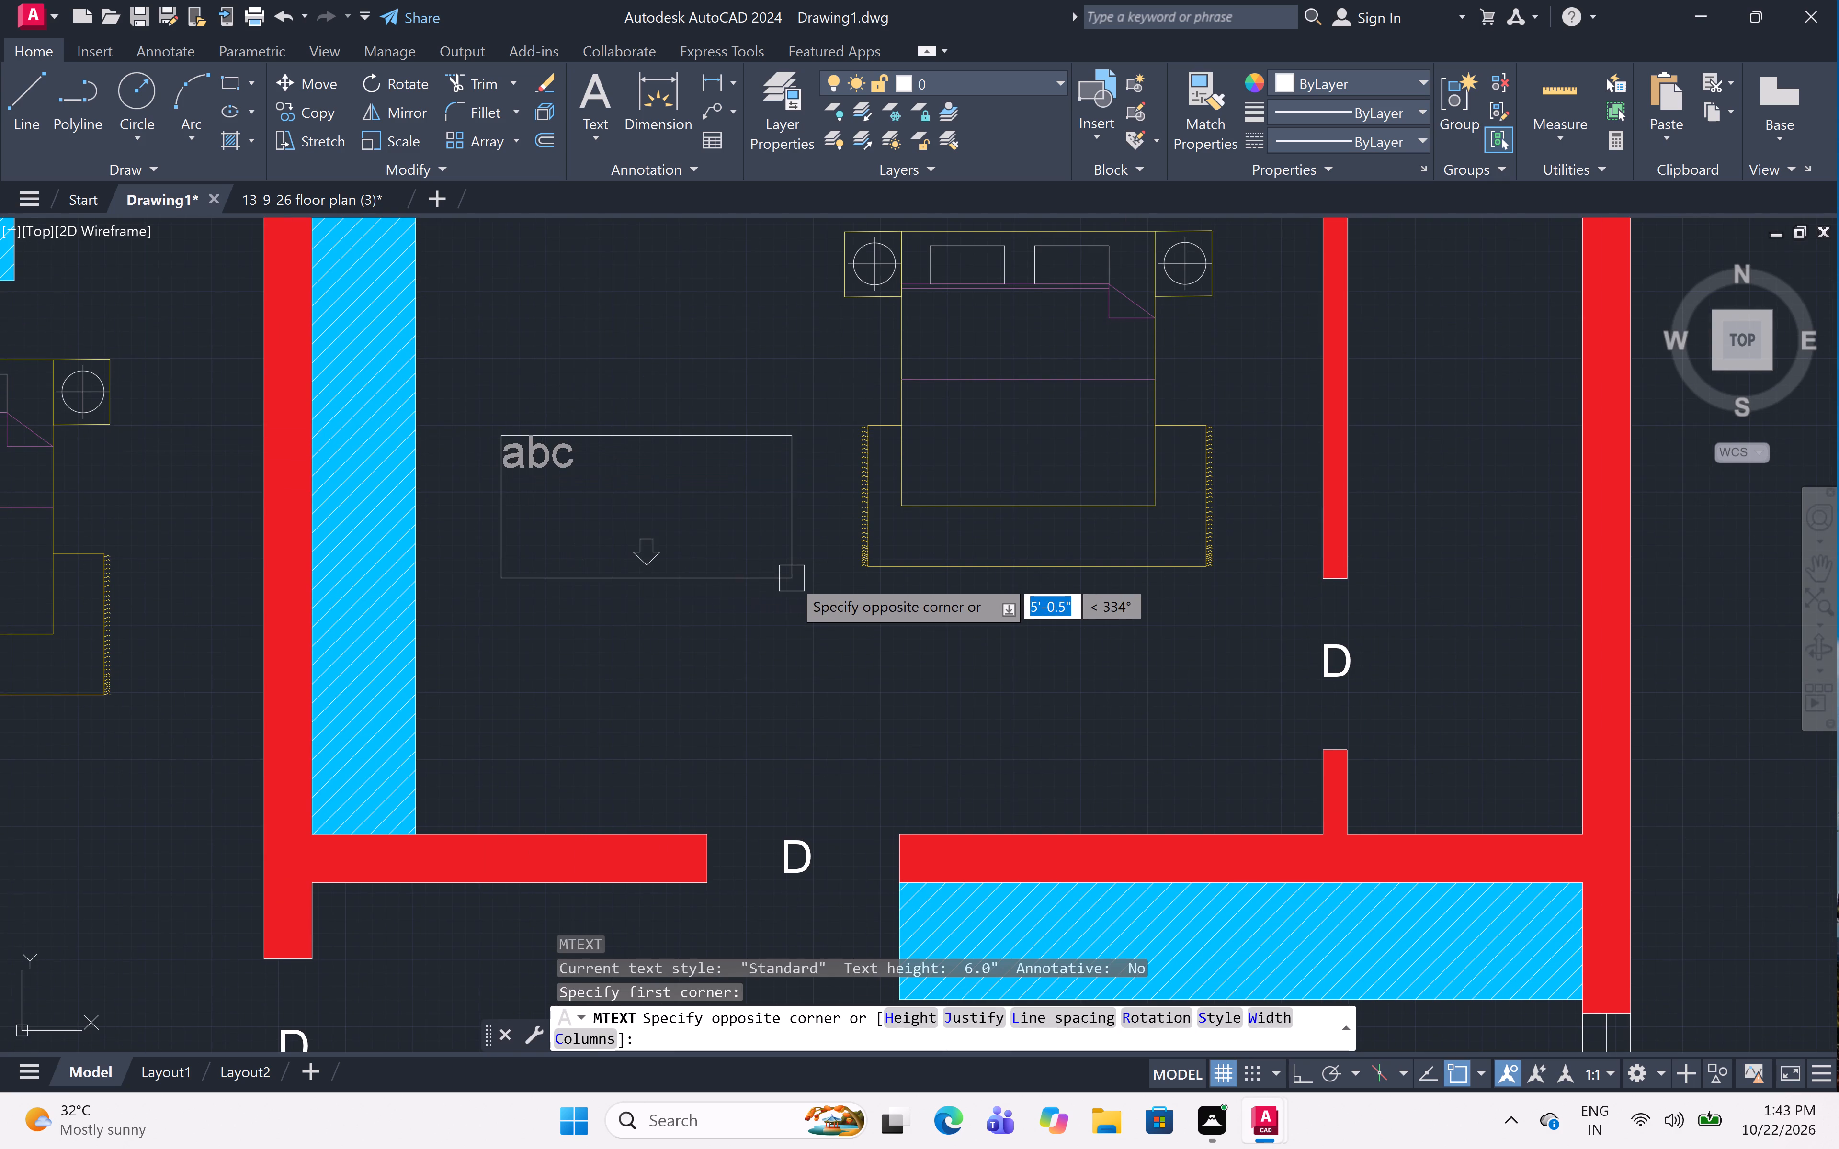
drag(789, 579, 787, 584)
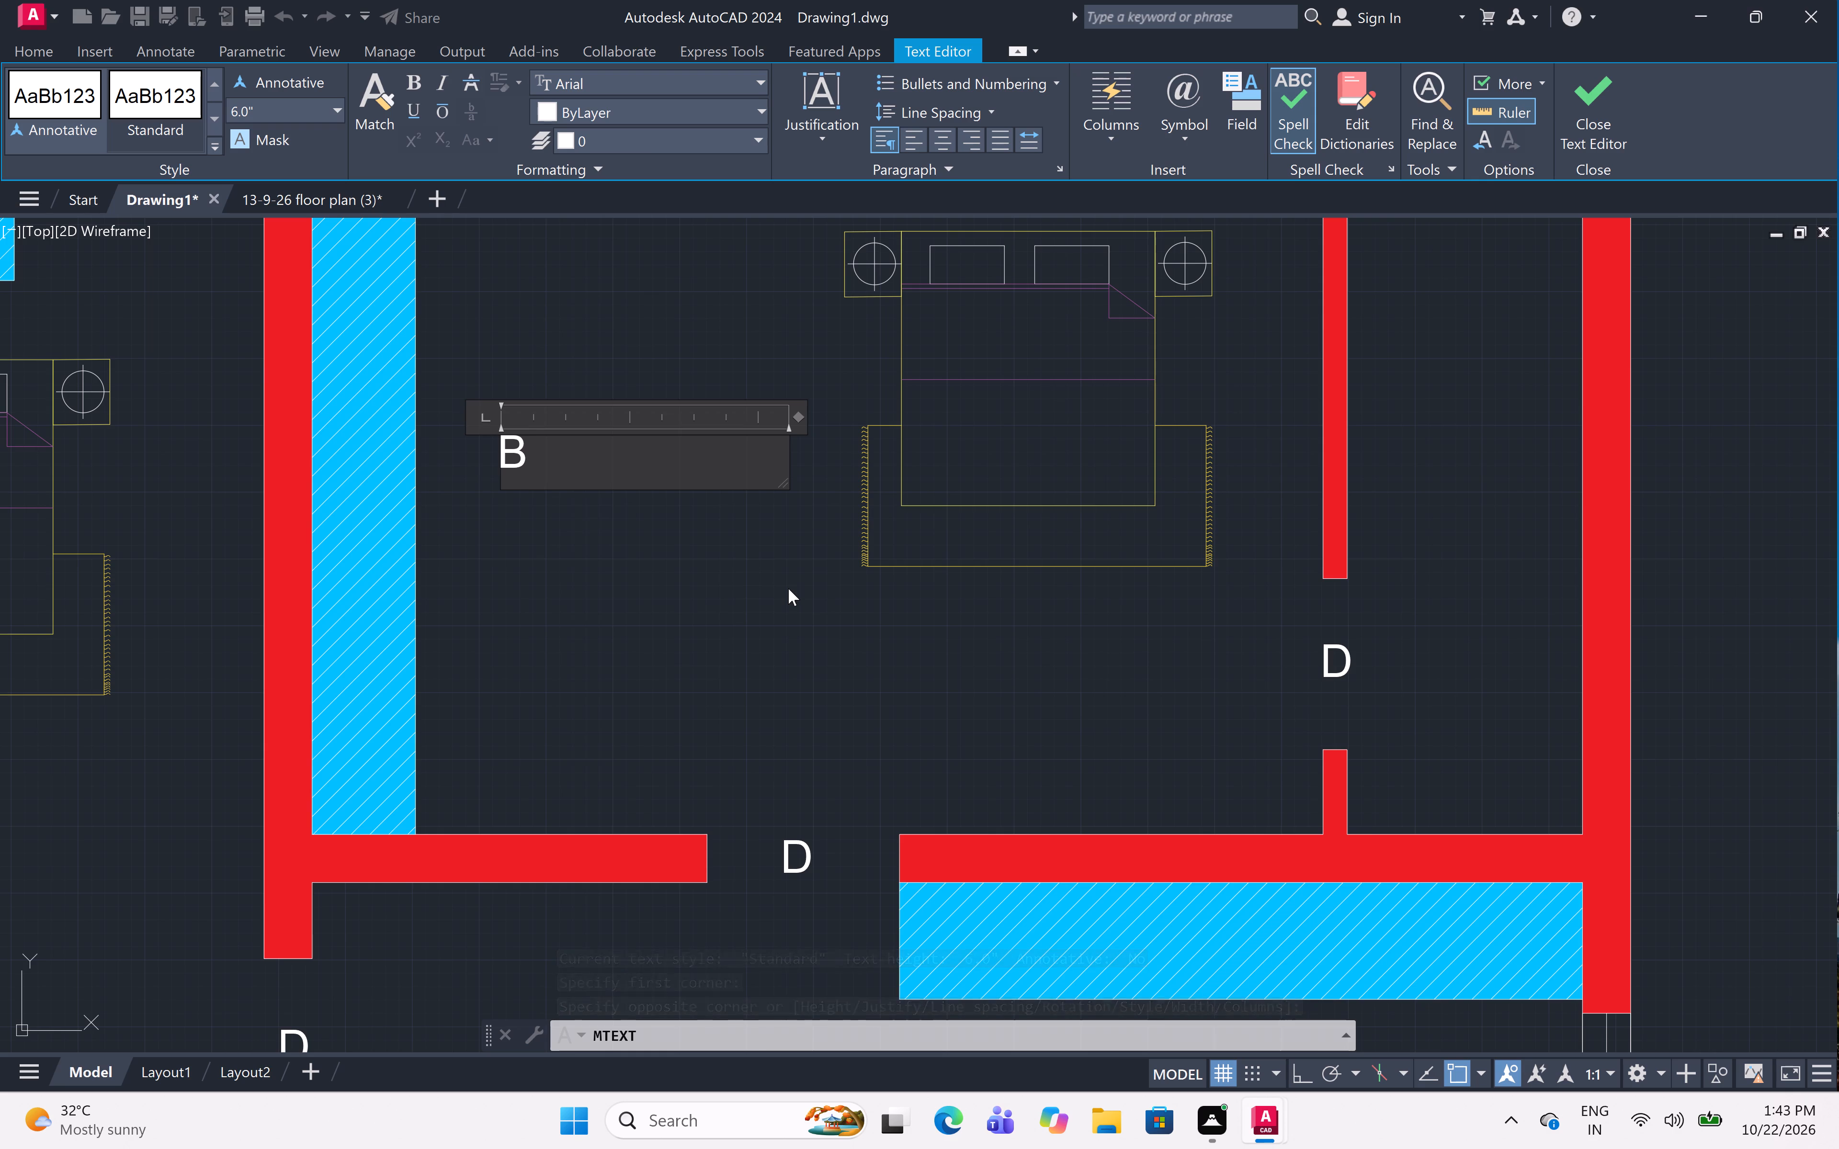
text(ed)
key(space)
key(r)
text(oom)
Add the room size 15'9"x10'0" as the second line of the Bed Room label and finish the text.
key(Return)
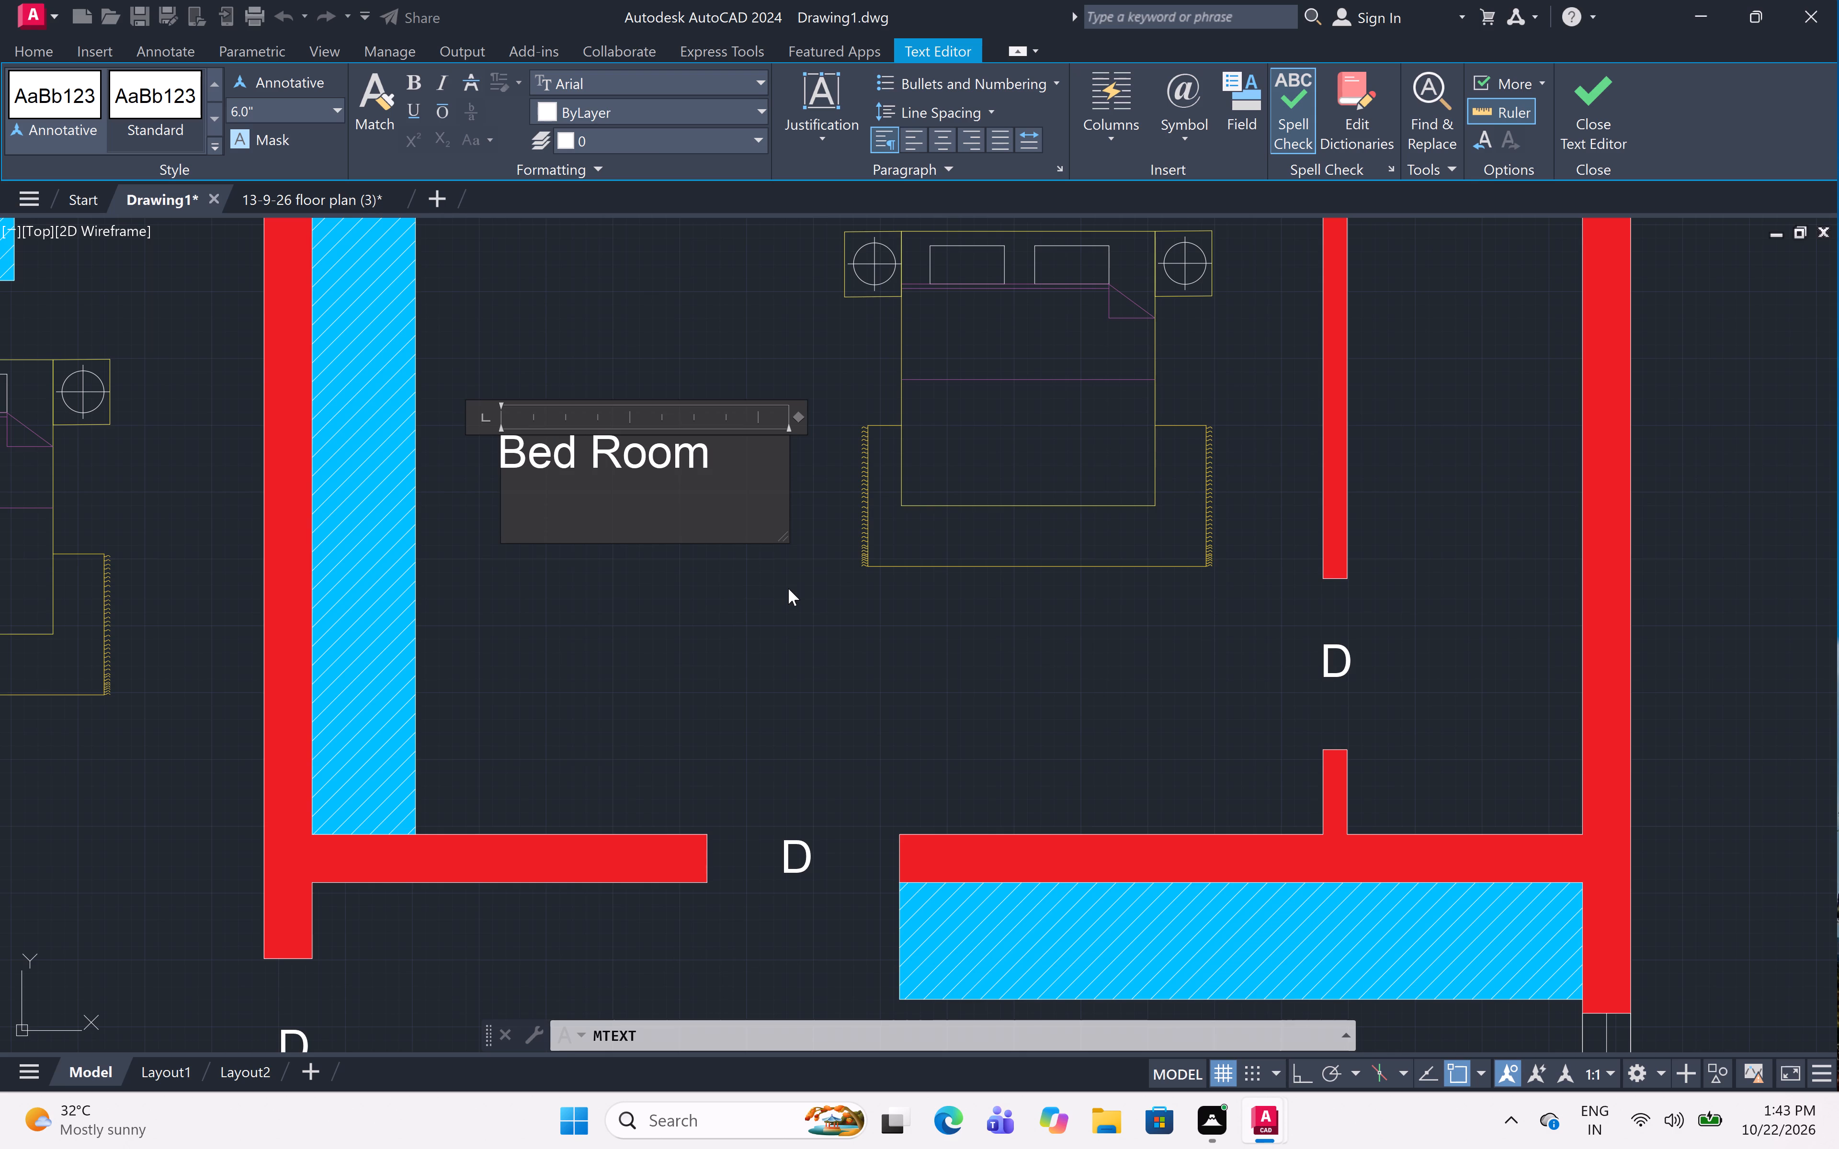
text(10'0")
key(x)
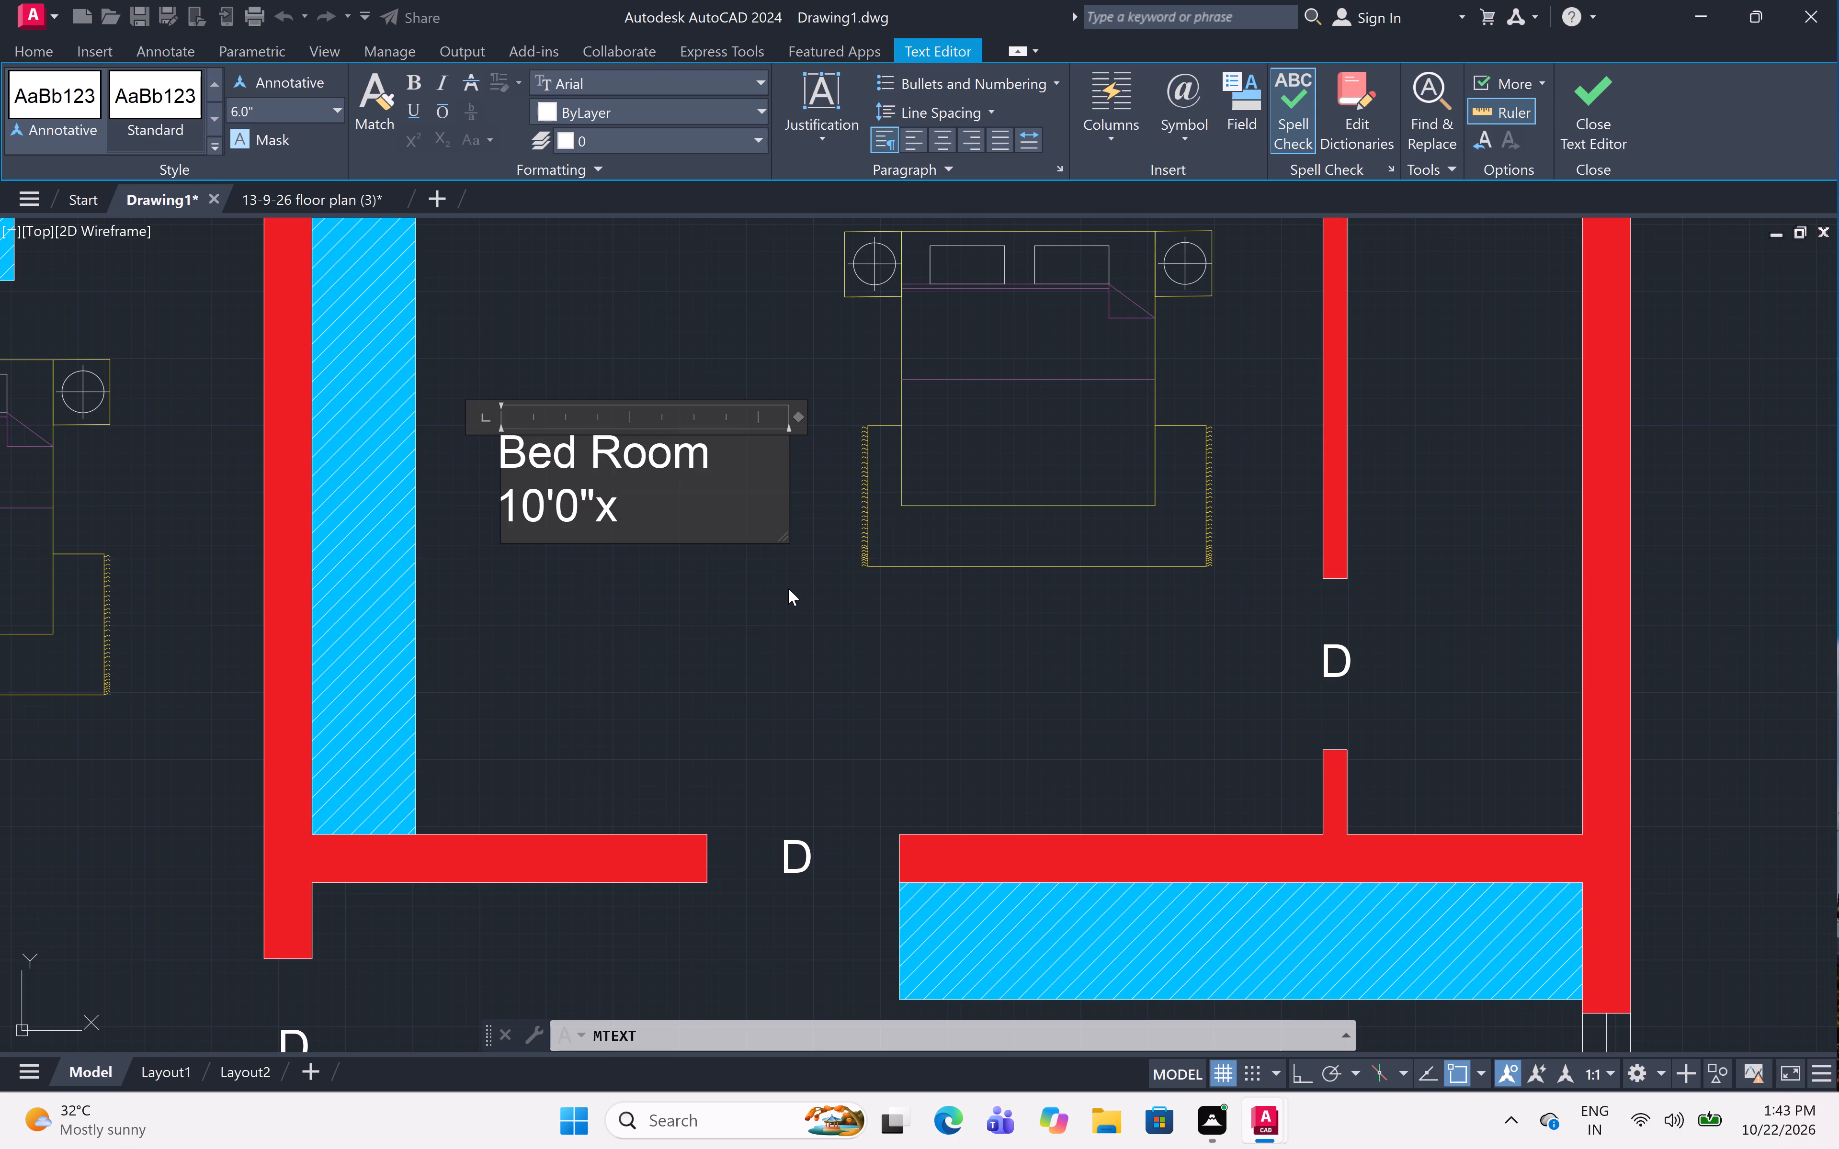
key(BackSpace)
key(BackSpace)
key(BackSpace)
key(BackSpace)
key(BackSpace)
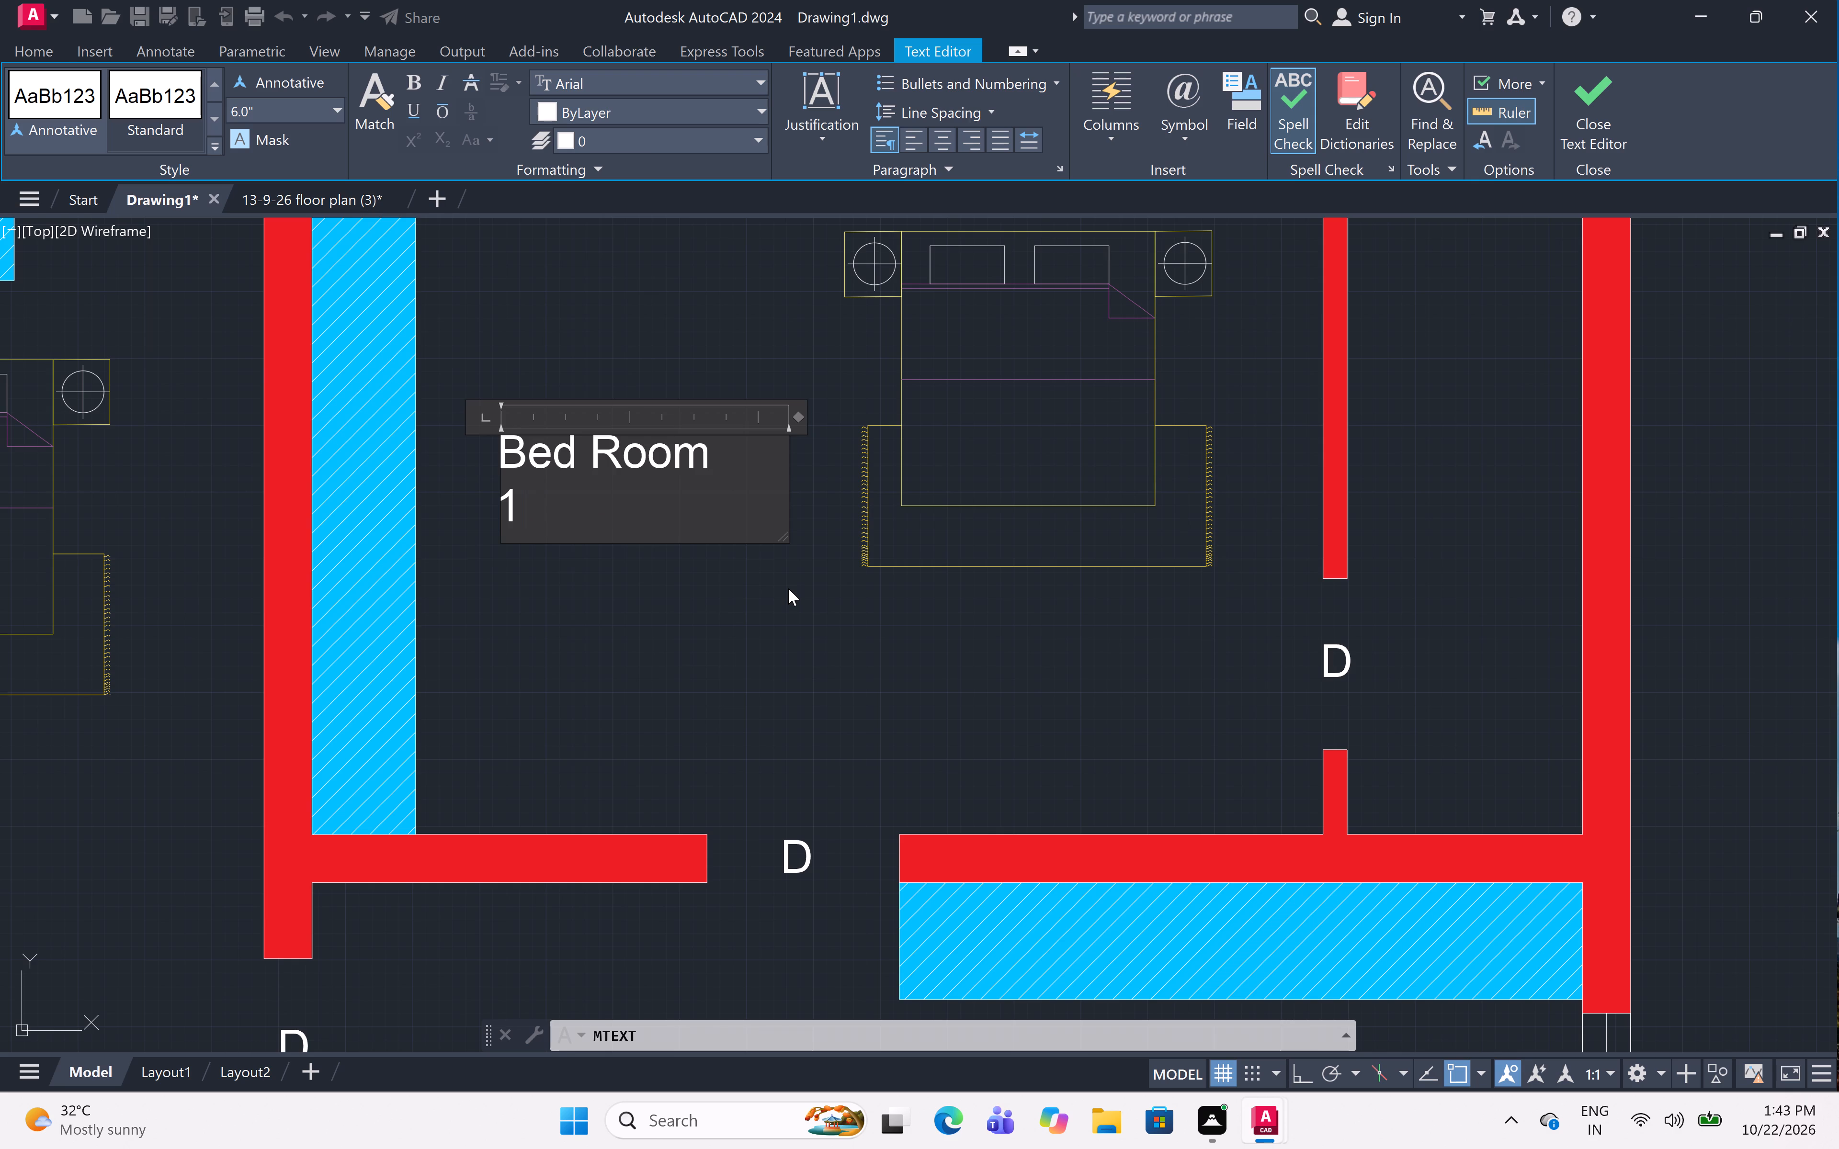
text(5'9')
key(BackSpace)
key(shift+quotedbl)
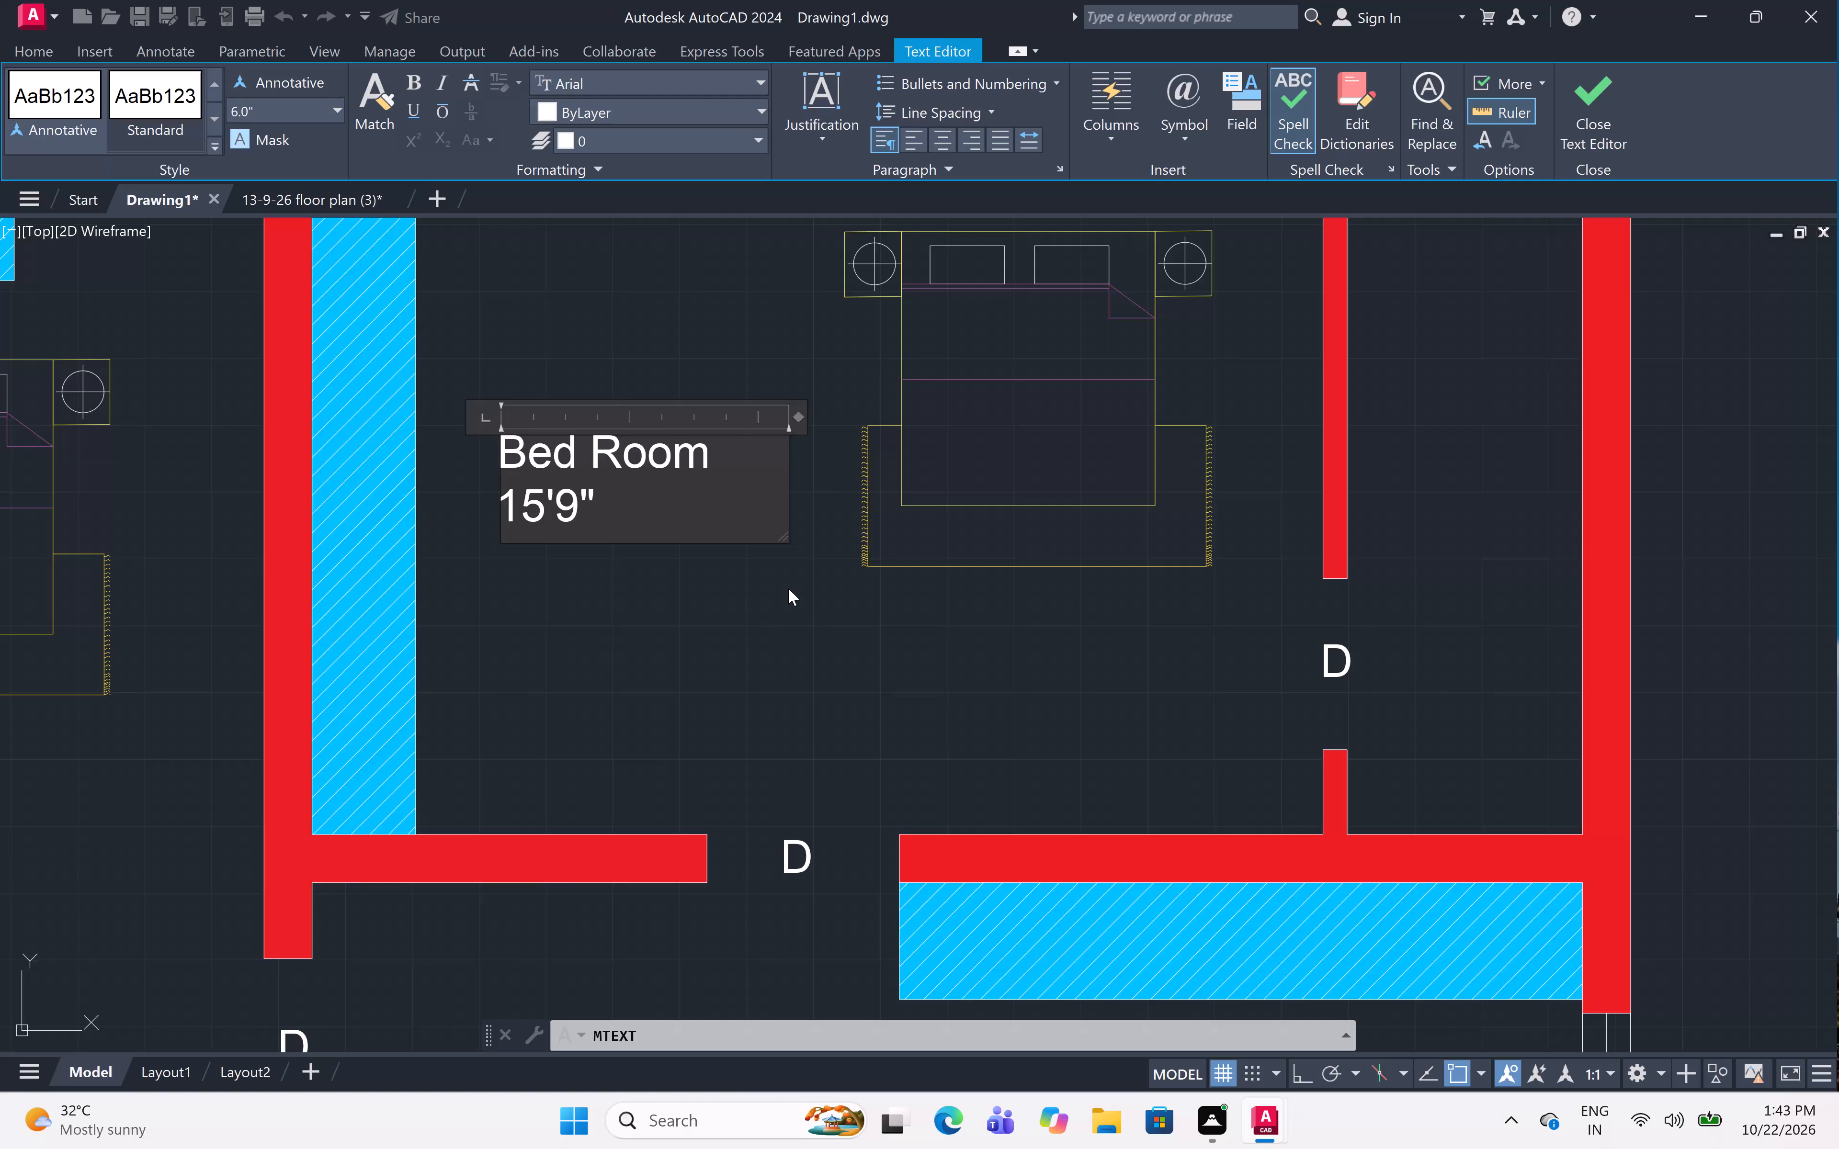
text(x1)
text(0')
text(0")
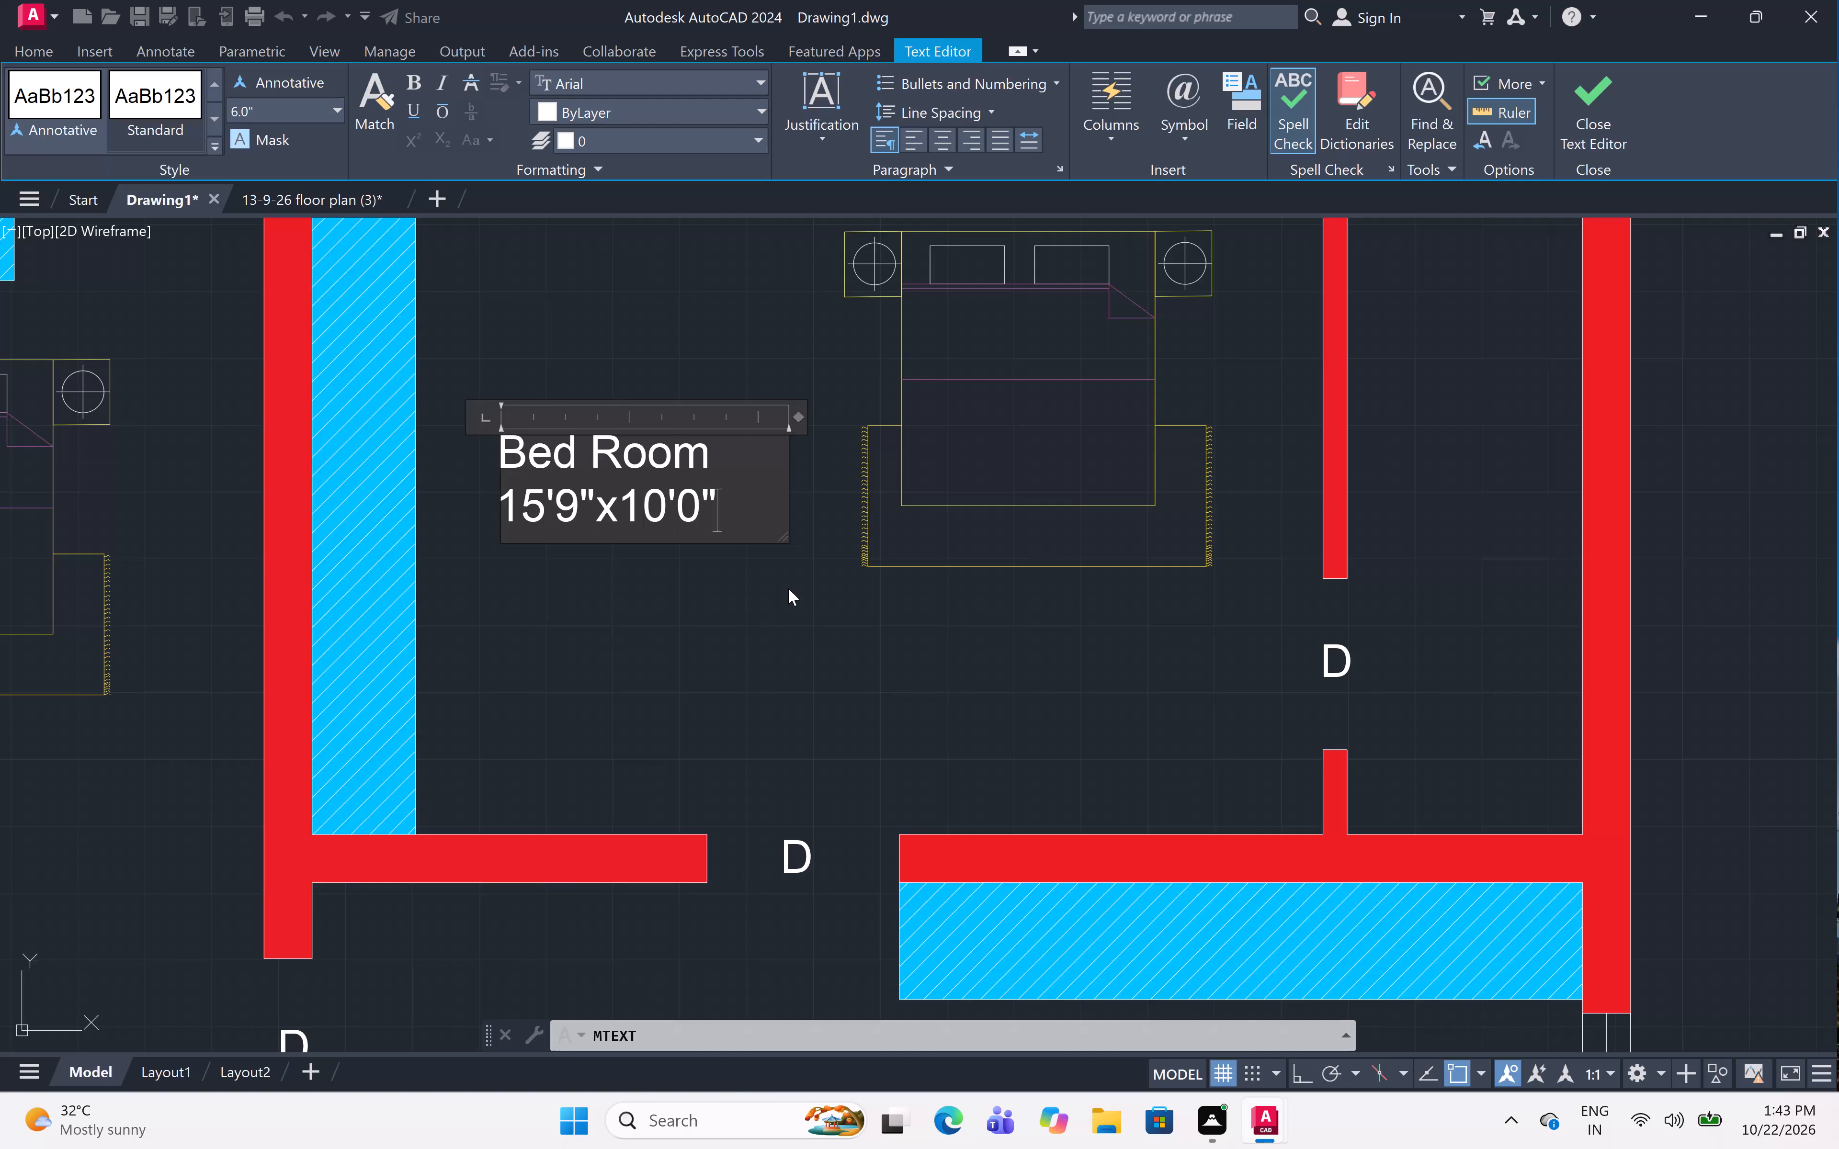
click(602, 667)
Create a multiline text reading Toilet, indented by two spaces, in the narrow room beside the top-right bedroom.
scroll(662, 535, down, 4)
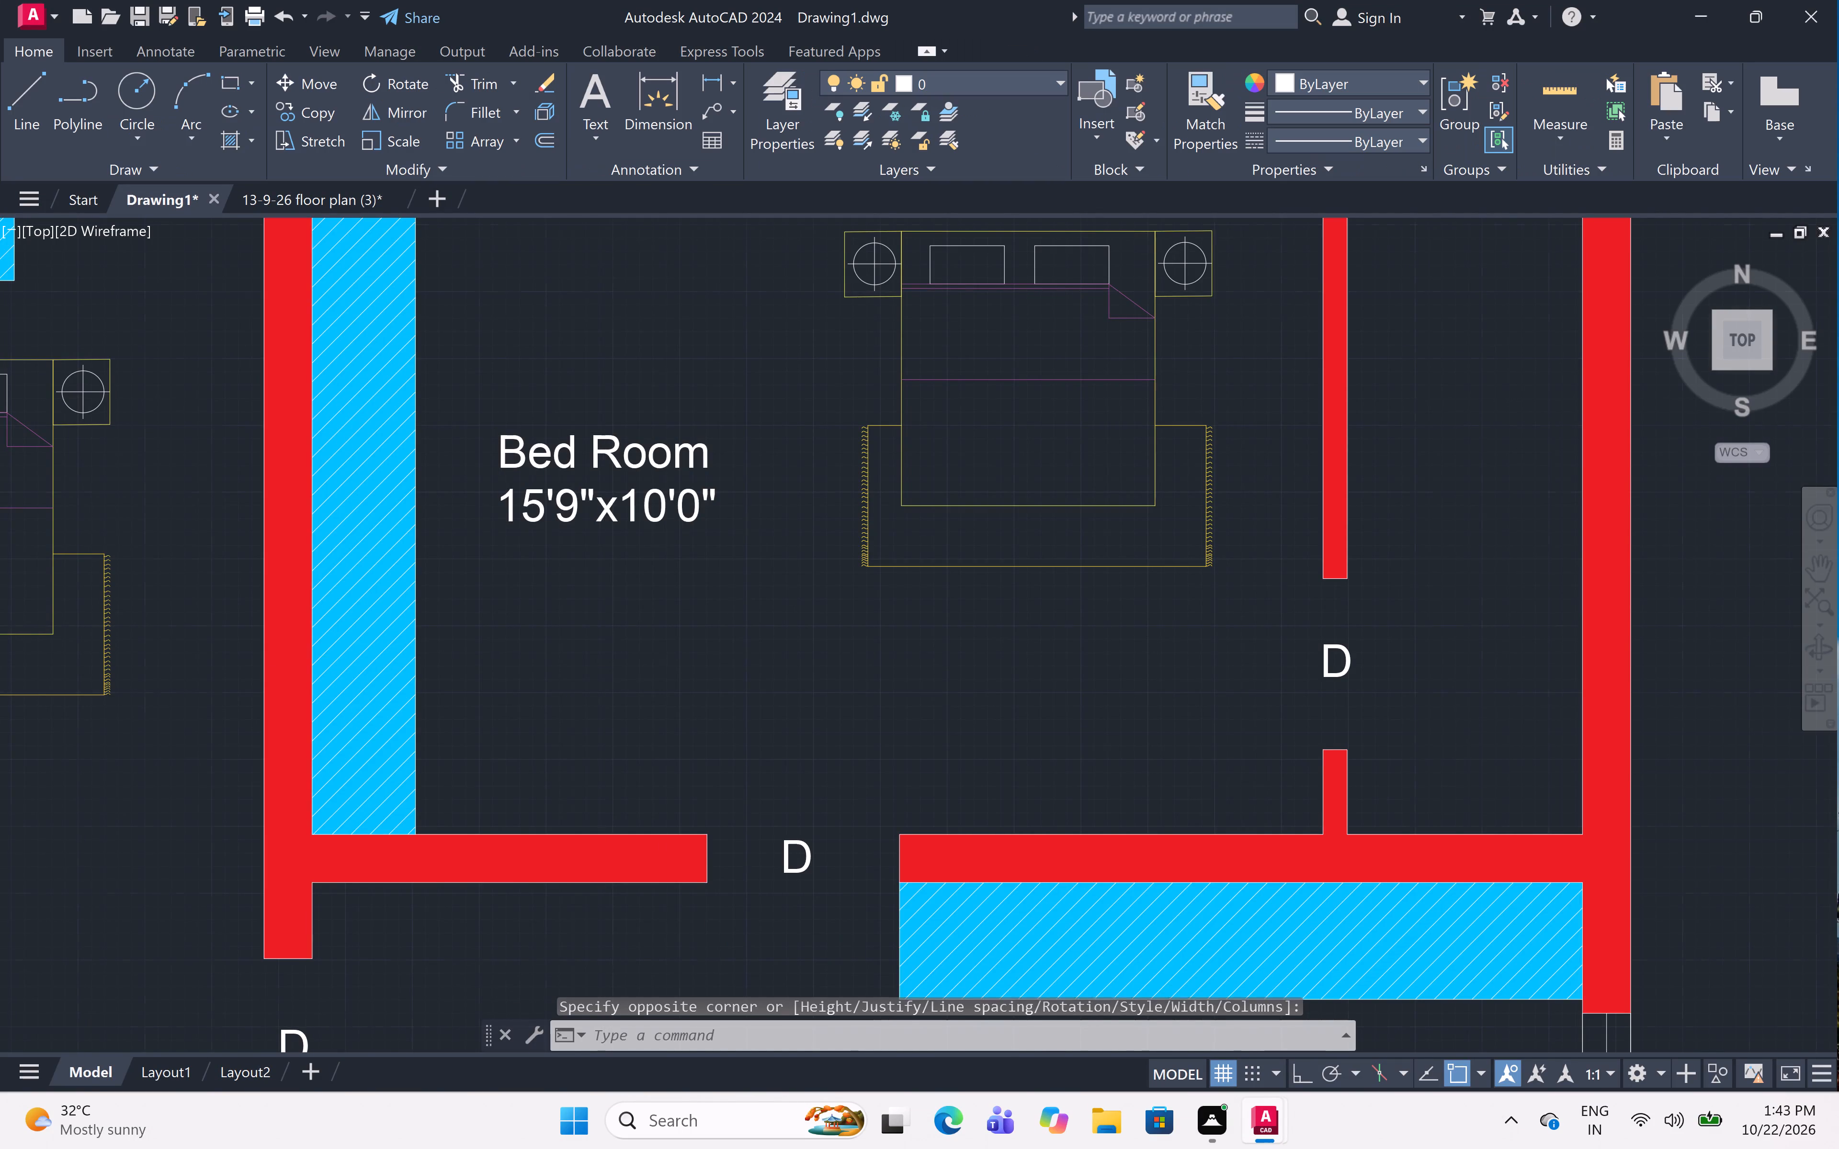
scroll(764, 567, up, 3)
middle_drag(815, 528, 781, 600)
scroll(840, 501, up, 1)
middle_drag(840, 505, 823, 624)
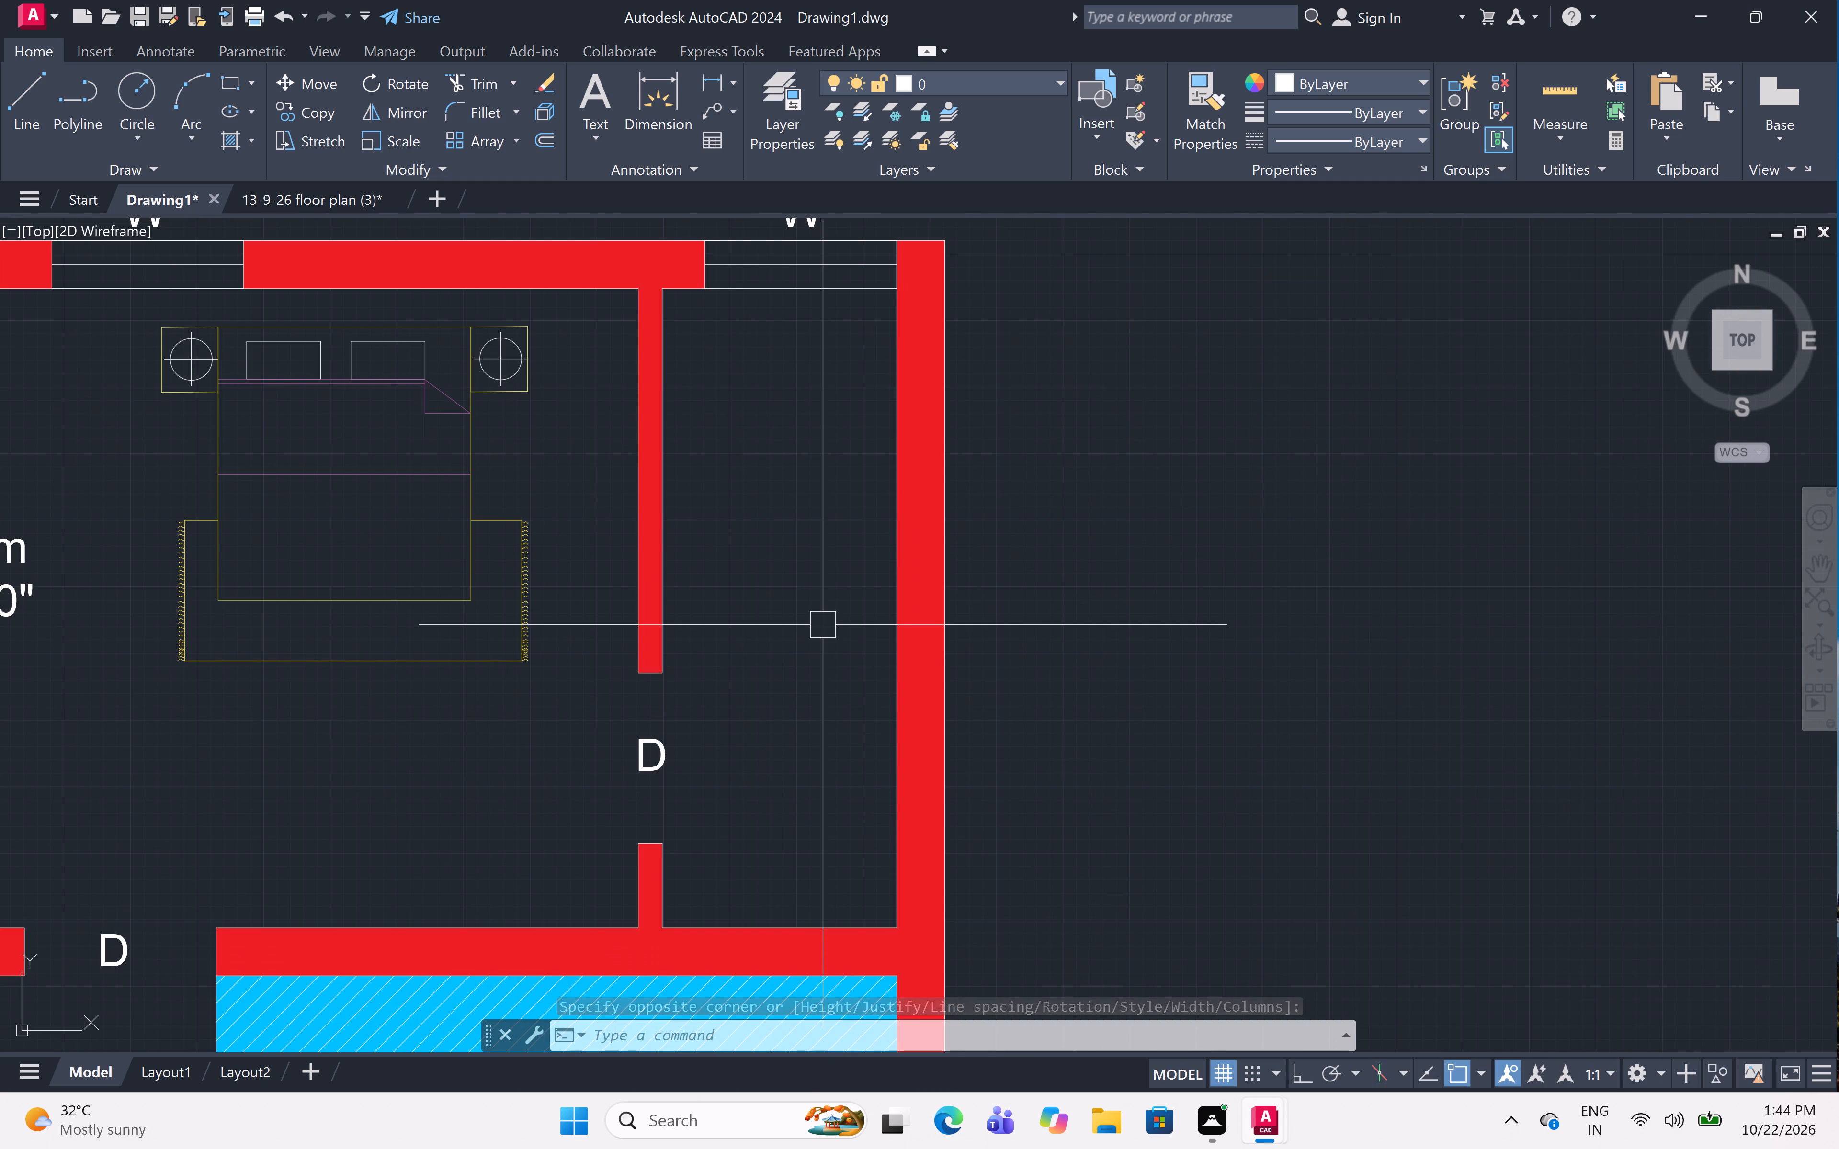
text(mt)
key(space)
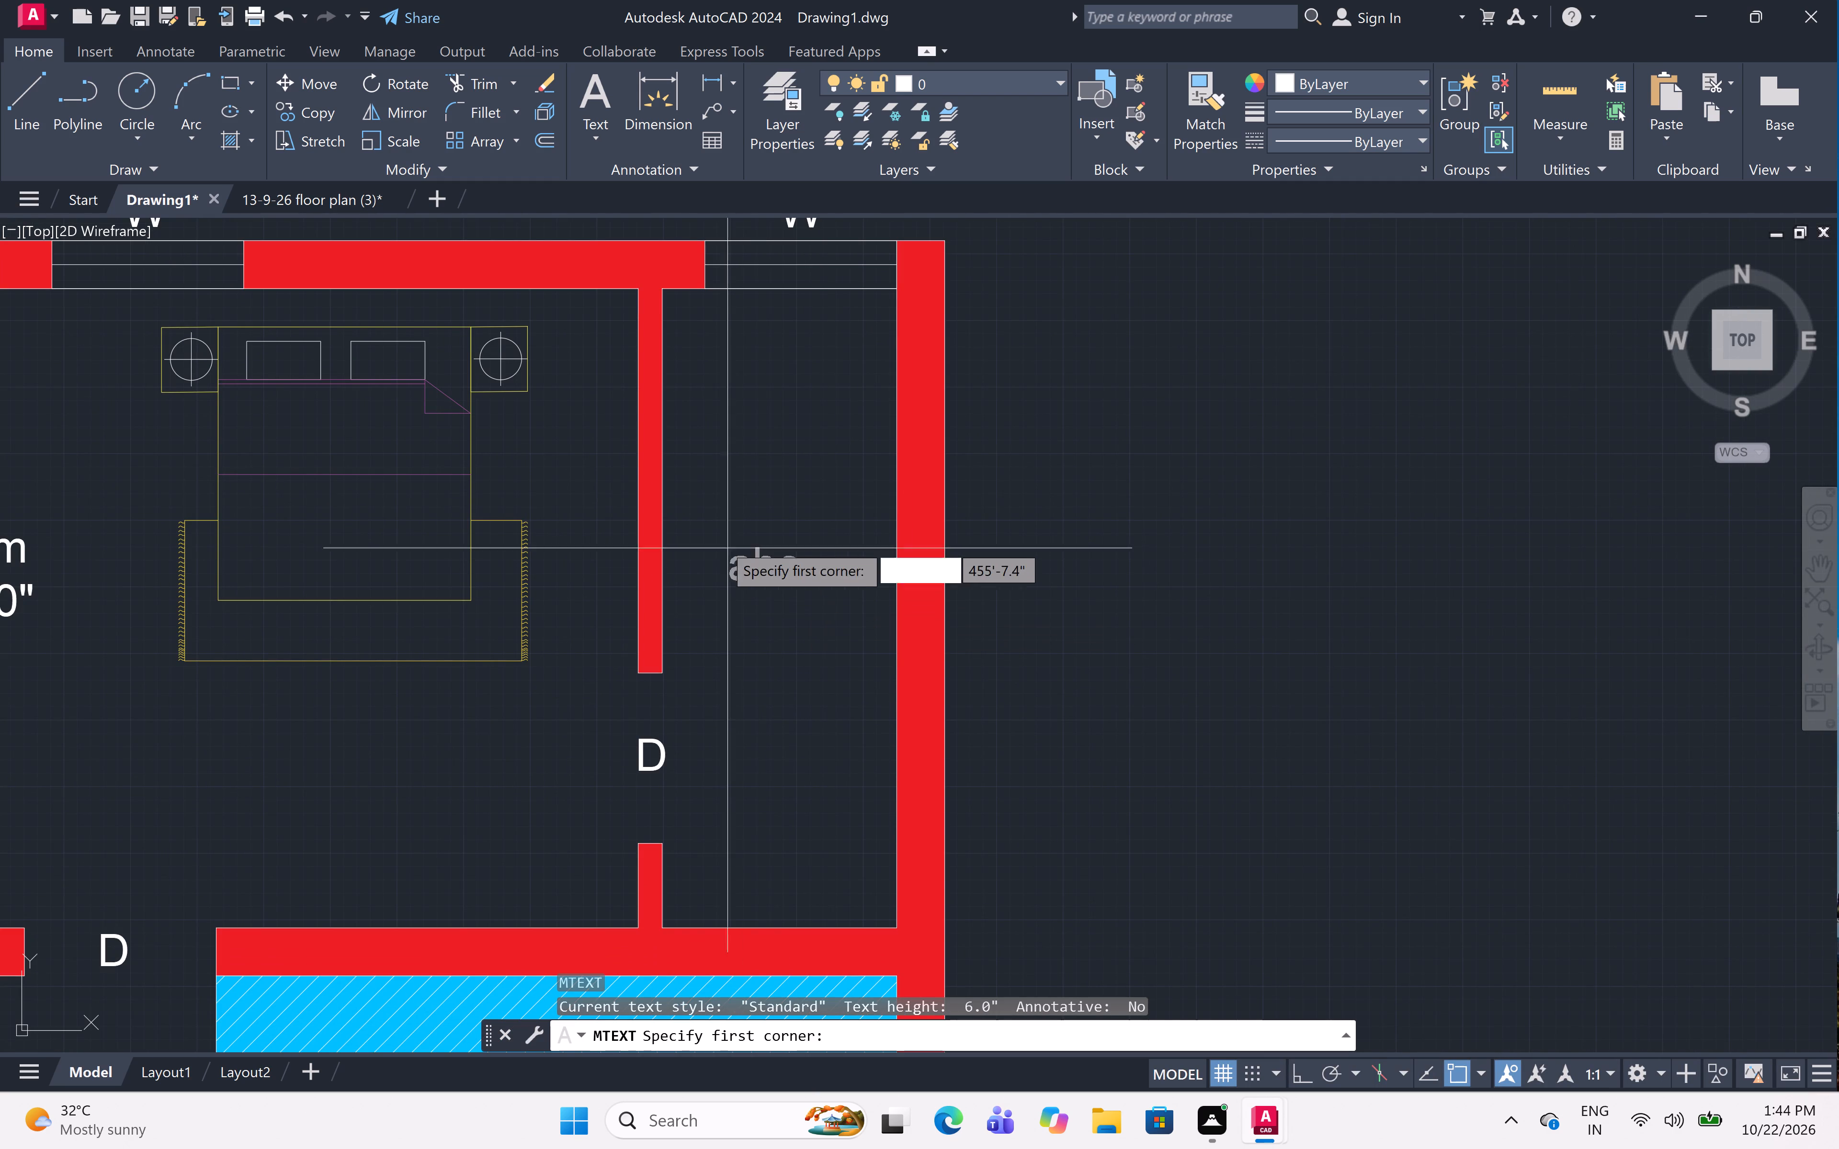
click(697, 558)
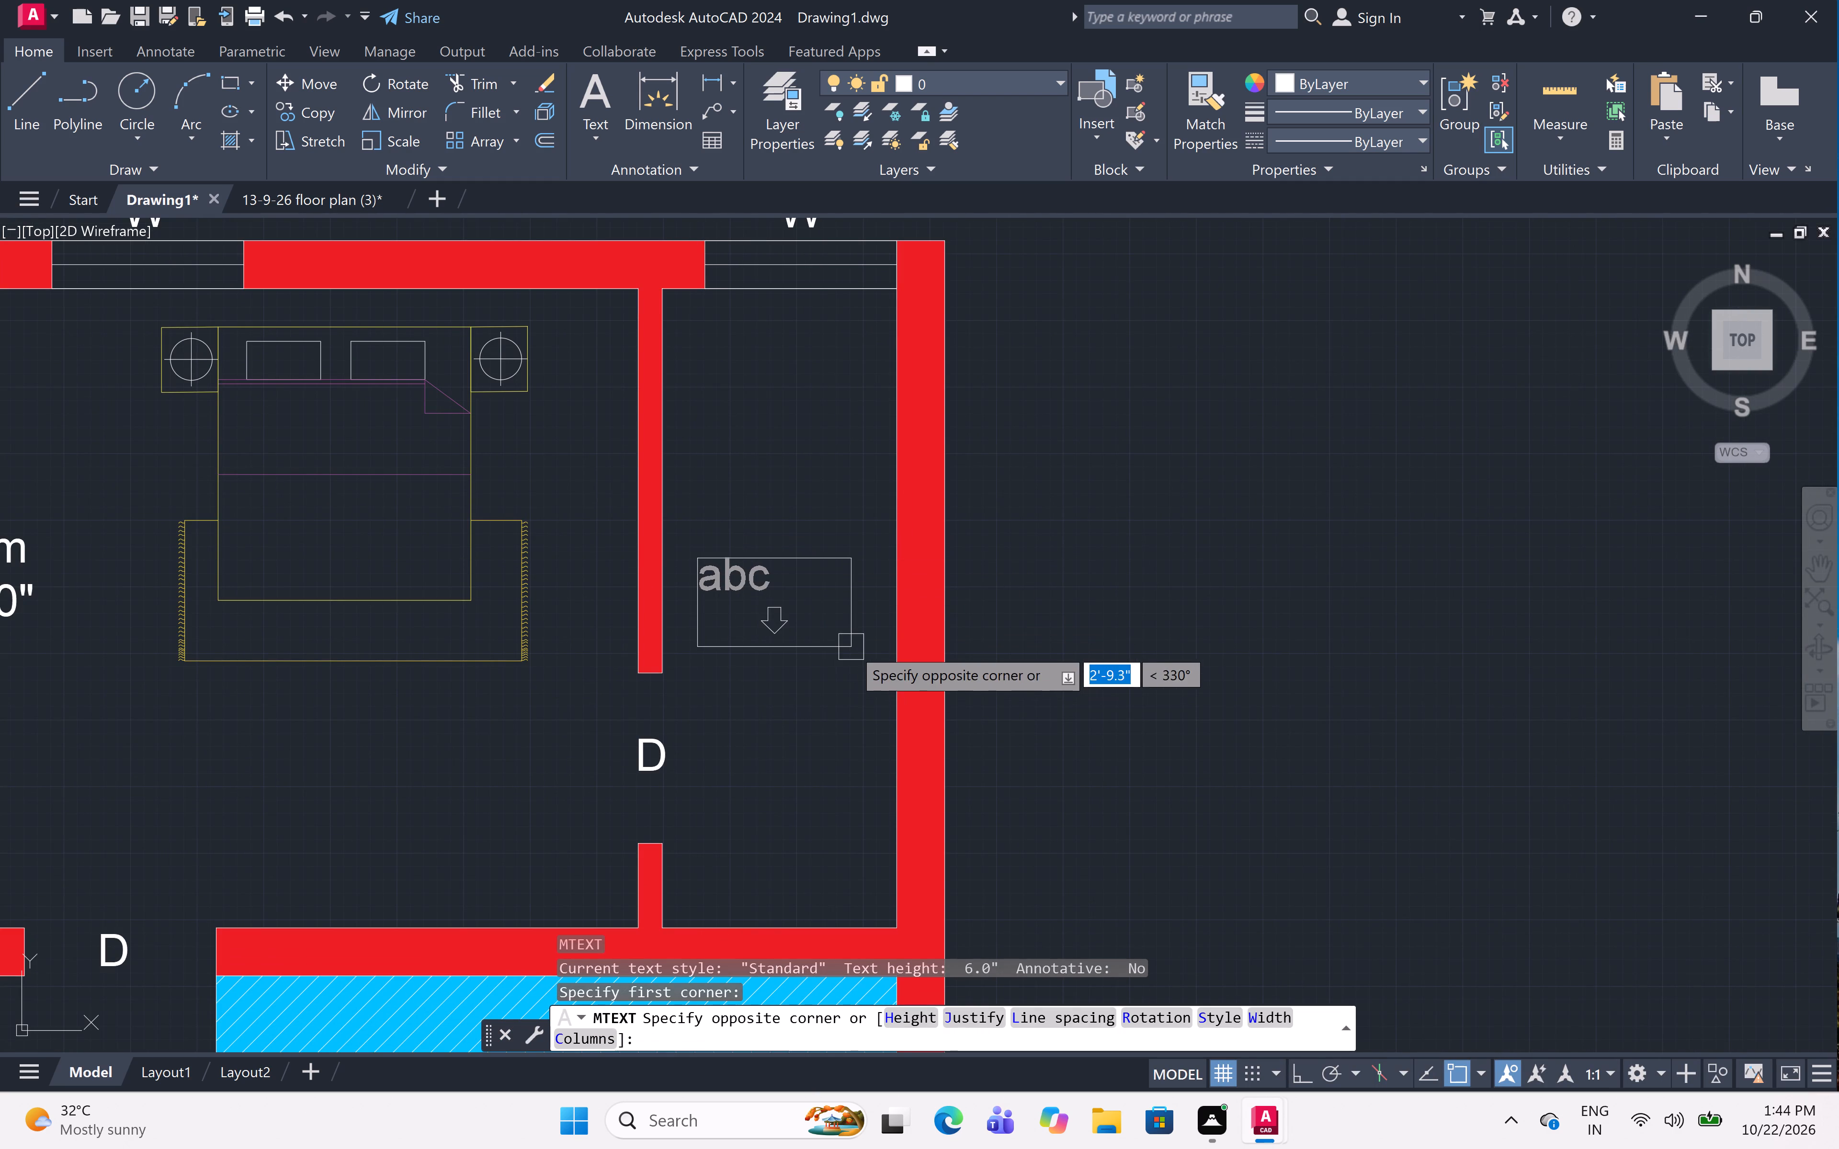
click(865, 647)
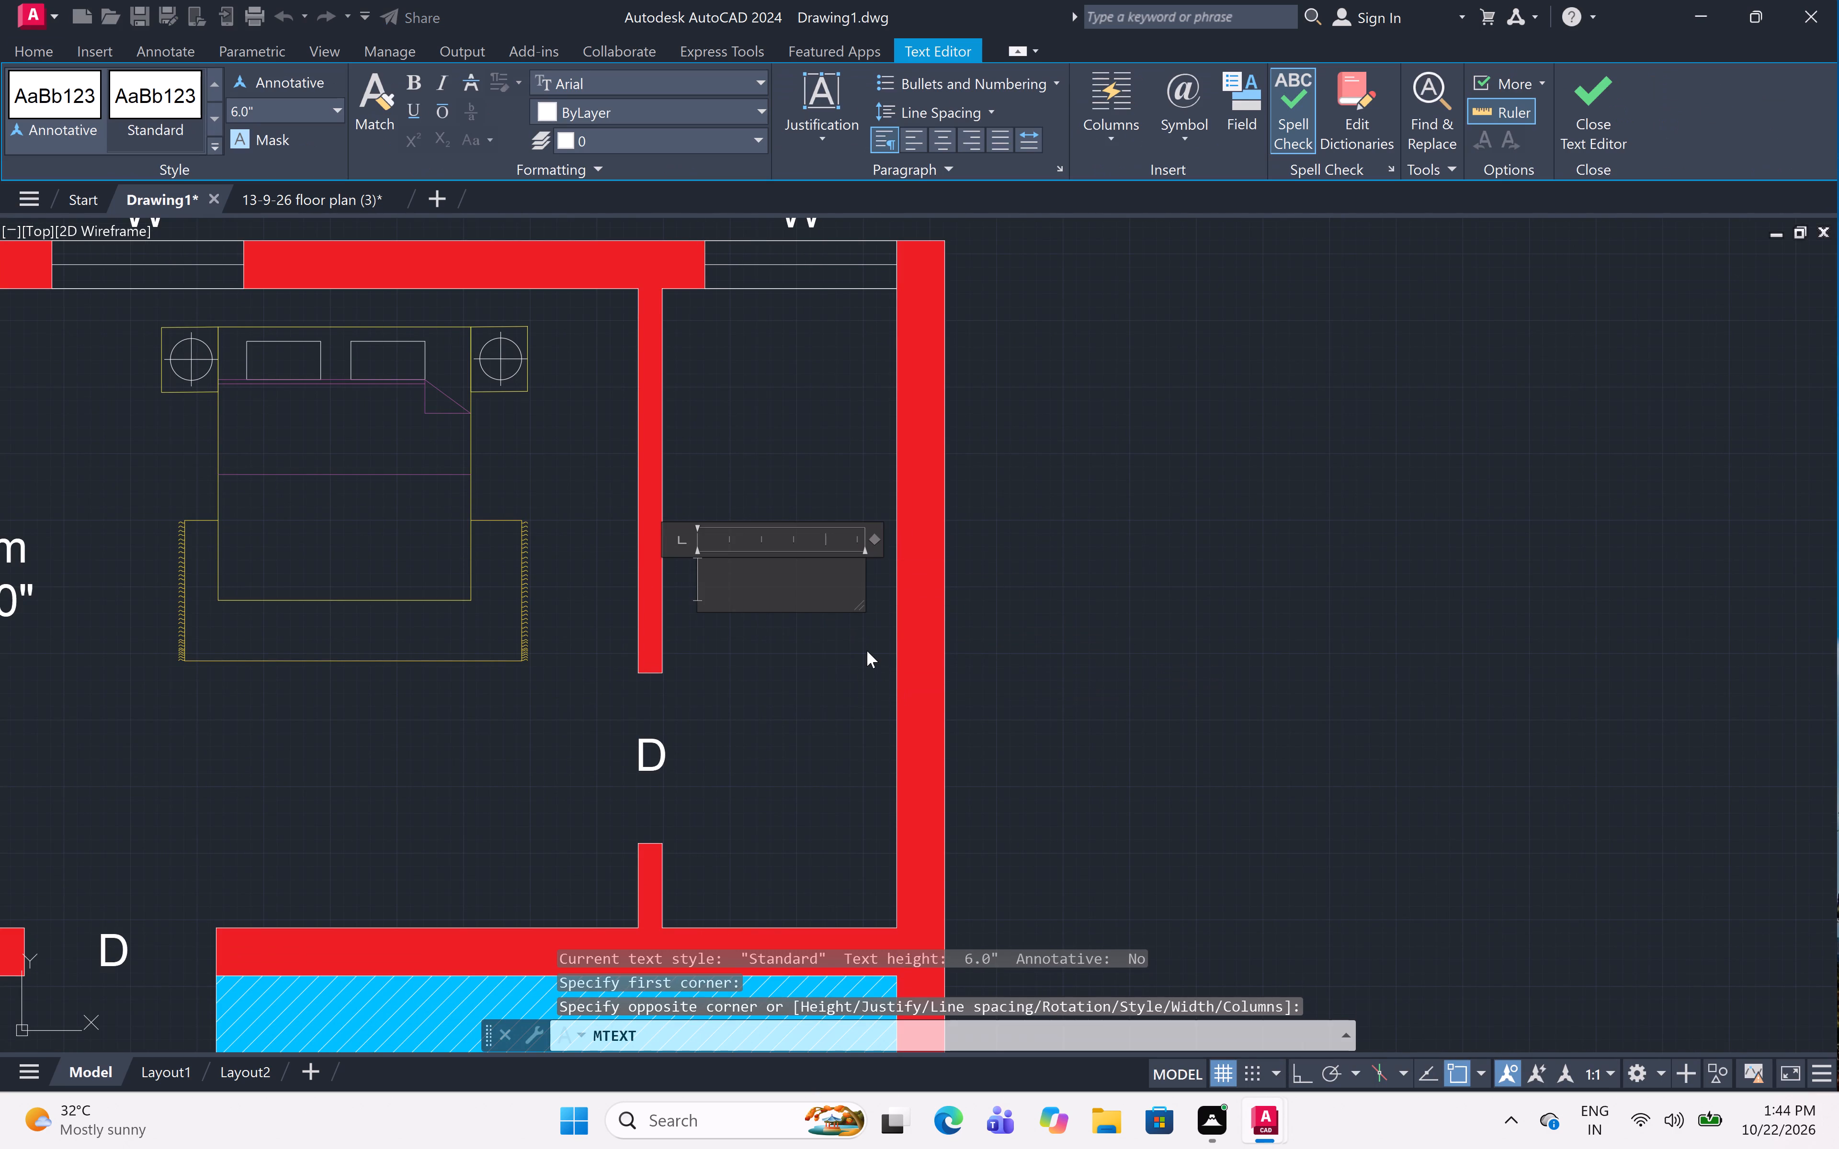
key(space)
key(space)
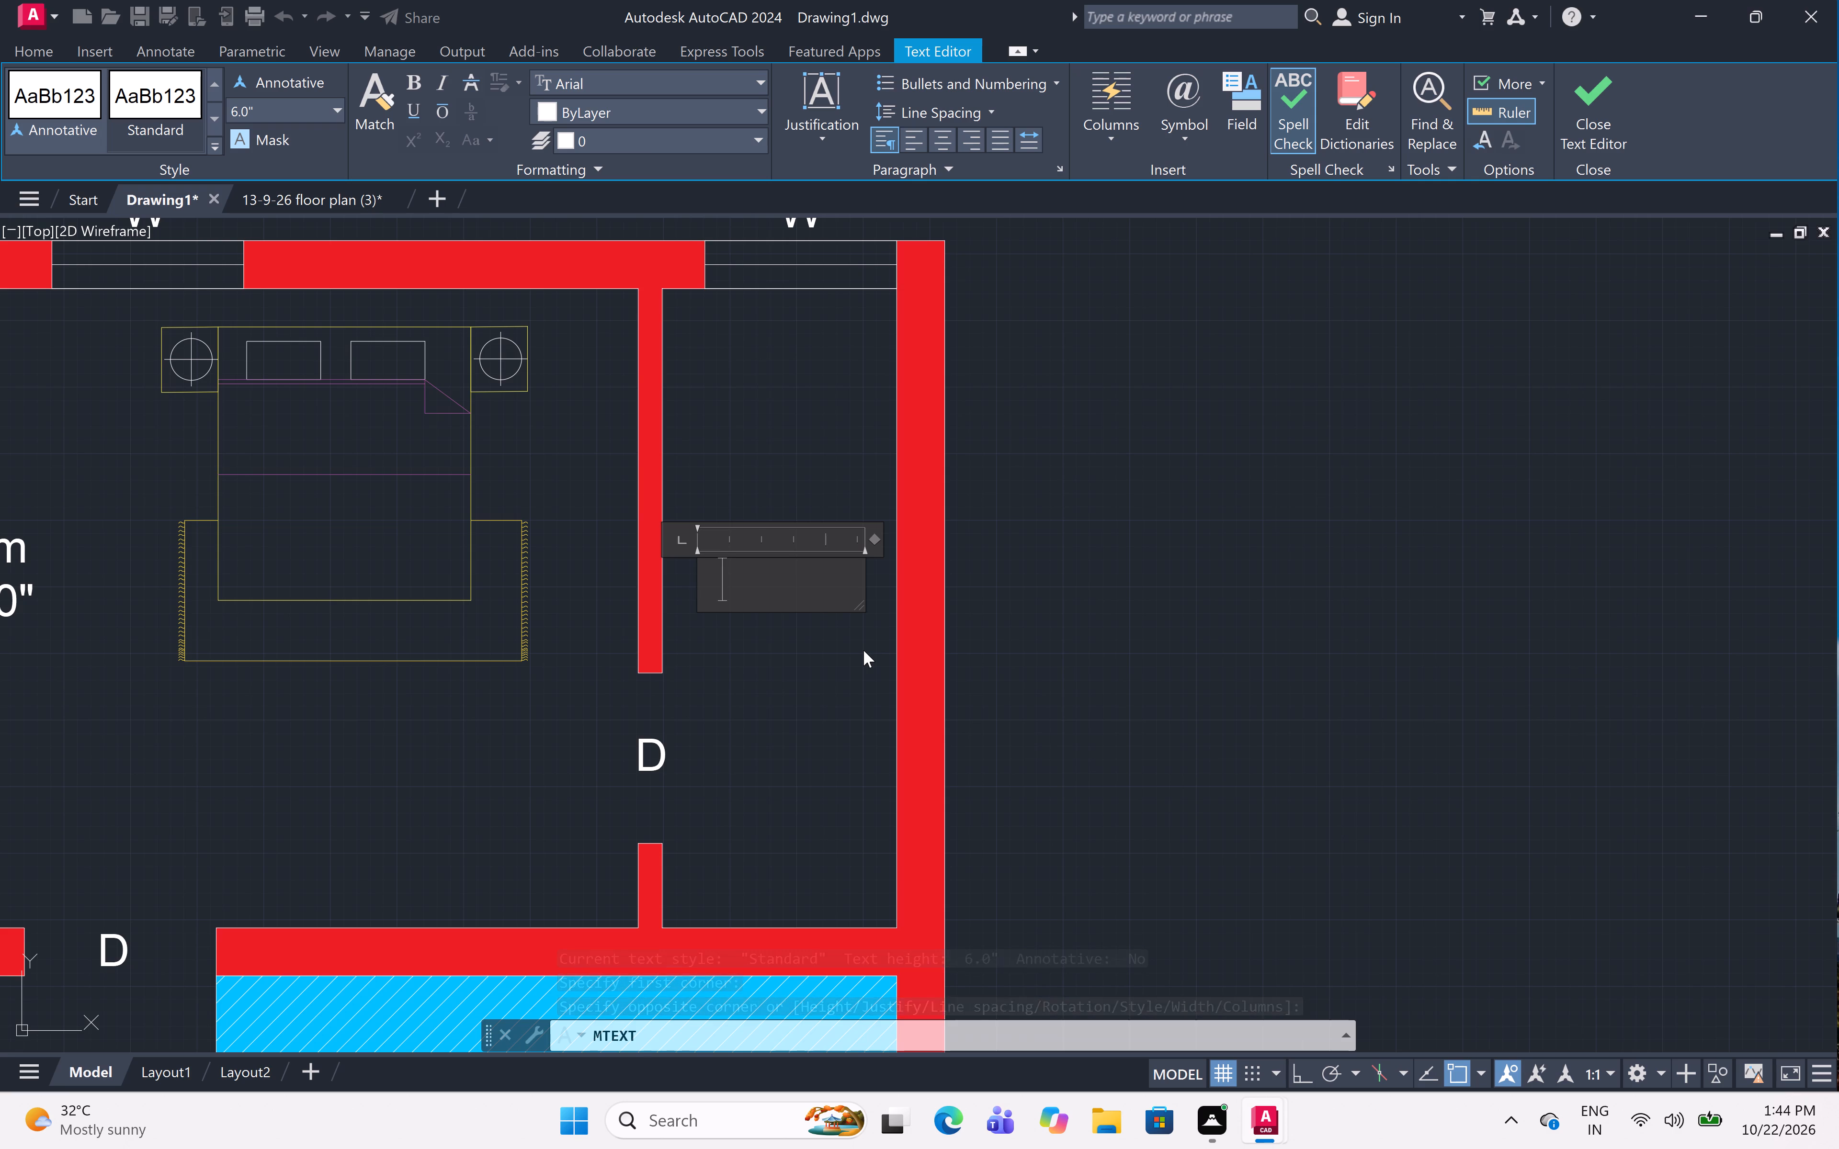
key(t)
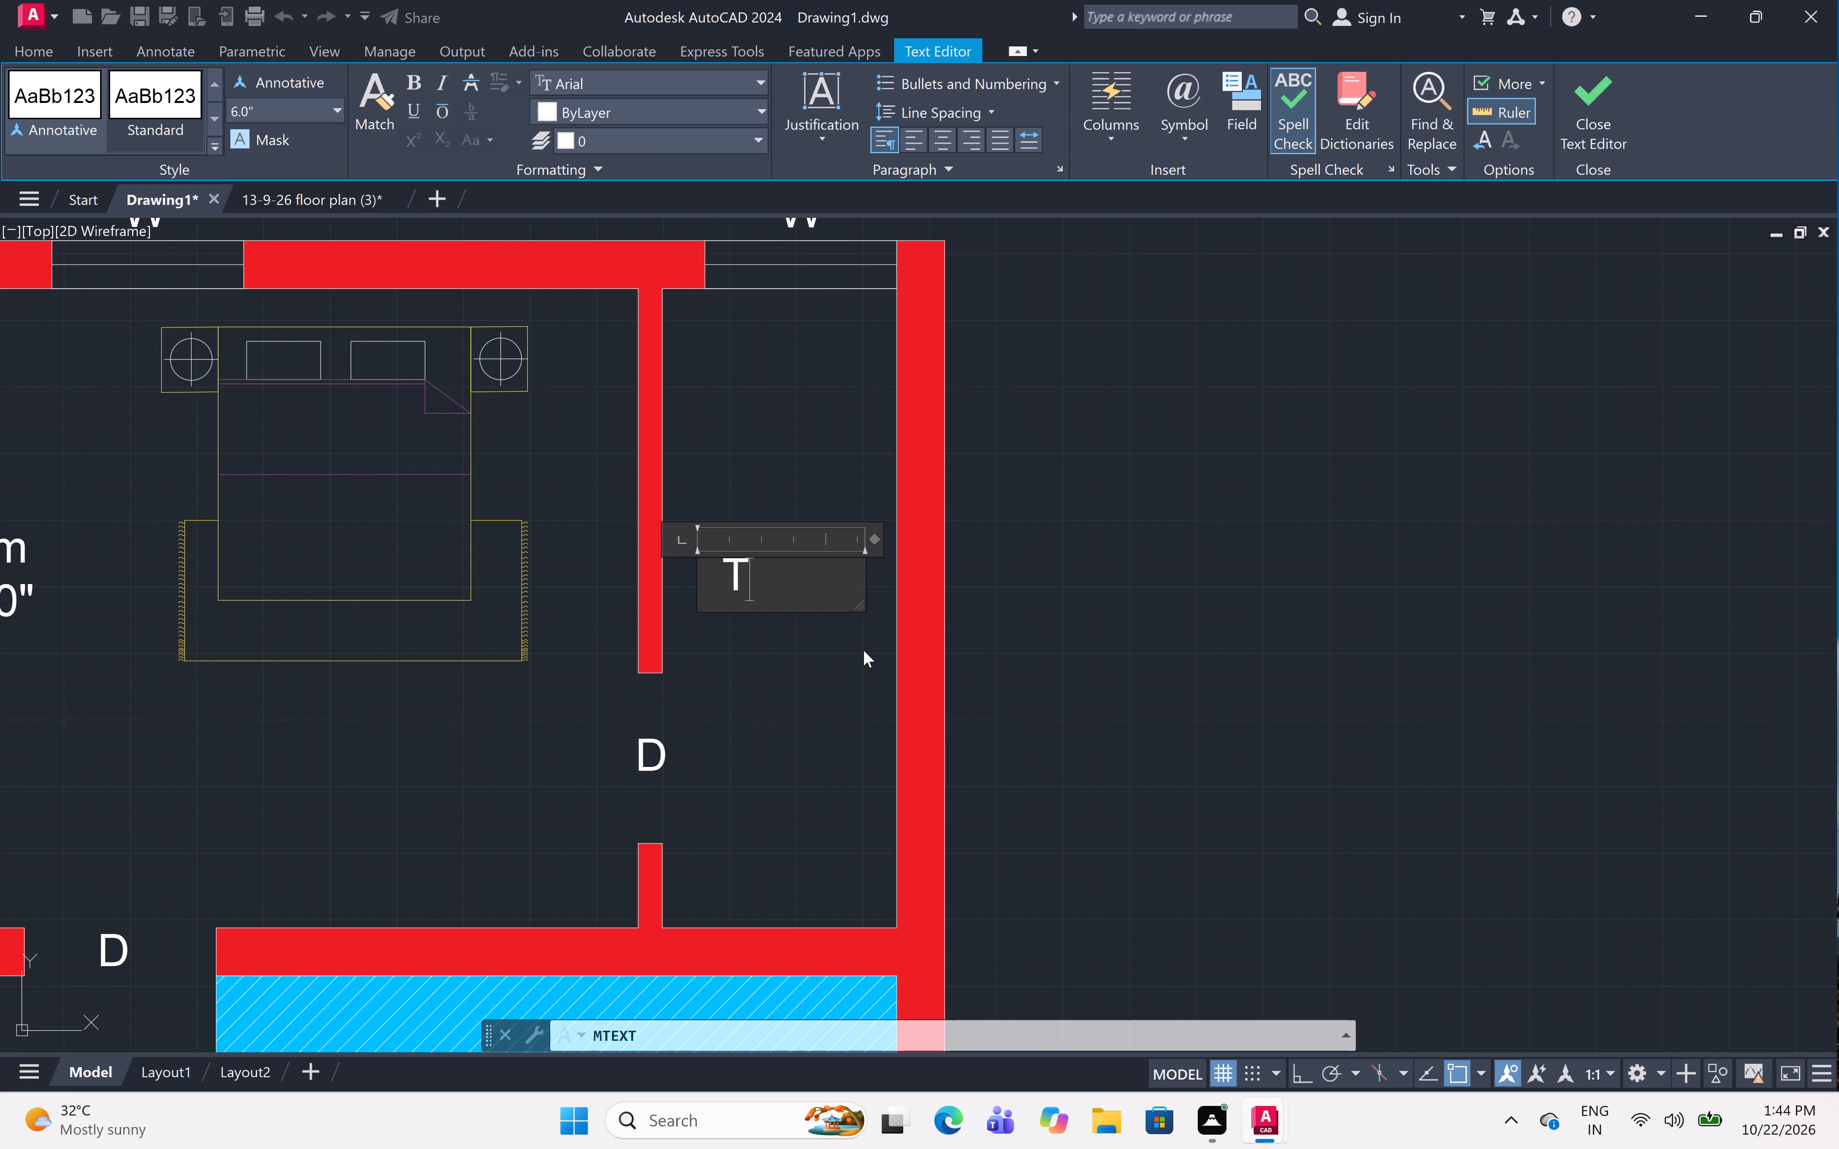
text(oilet)
Add the room size 3'8"x10'0" as the Toilet label's second line and finish the text.
key(Return)
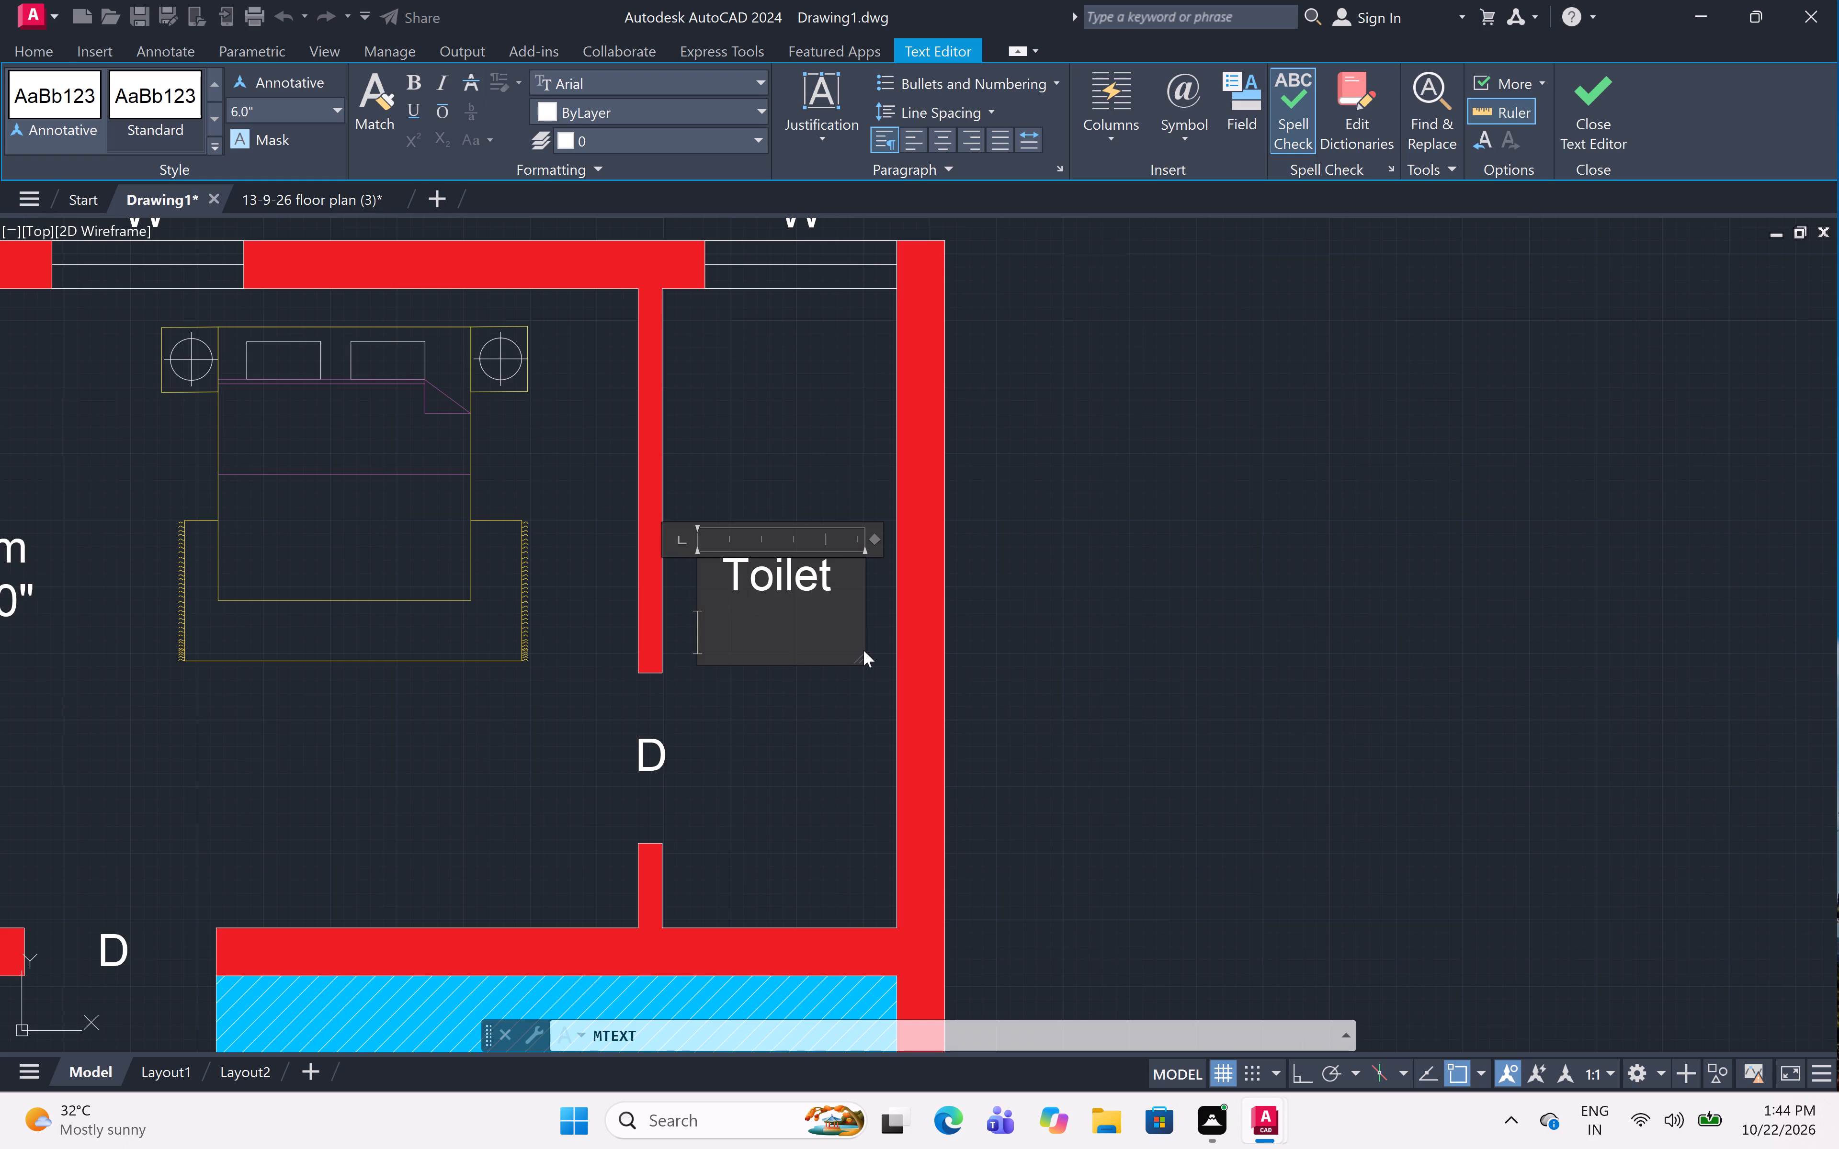
text(3'8")
key(x)
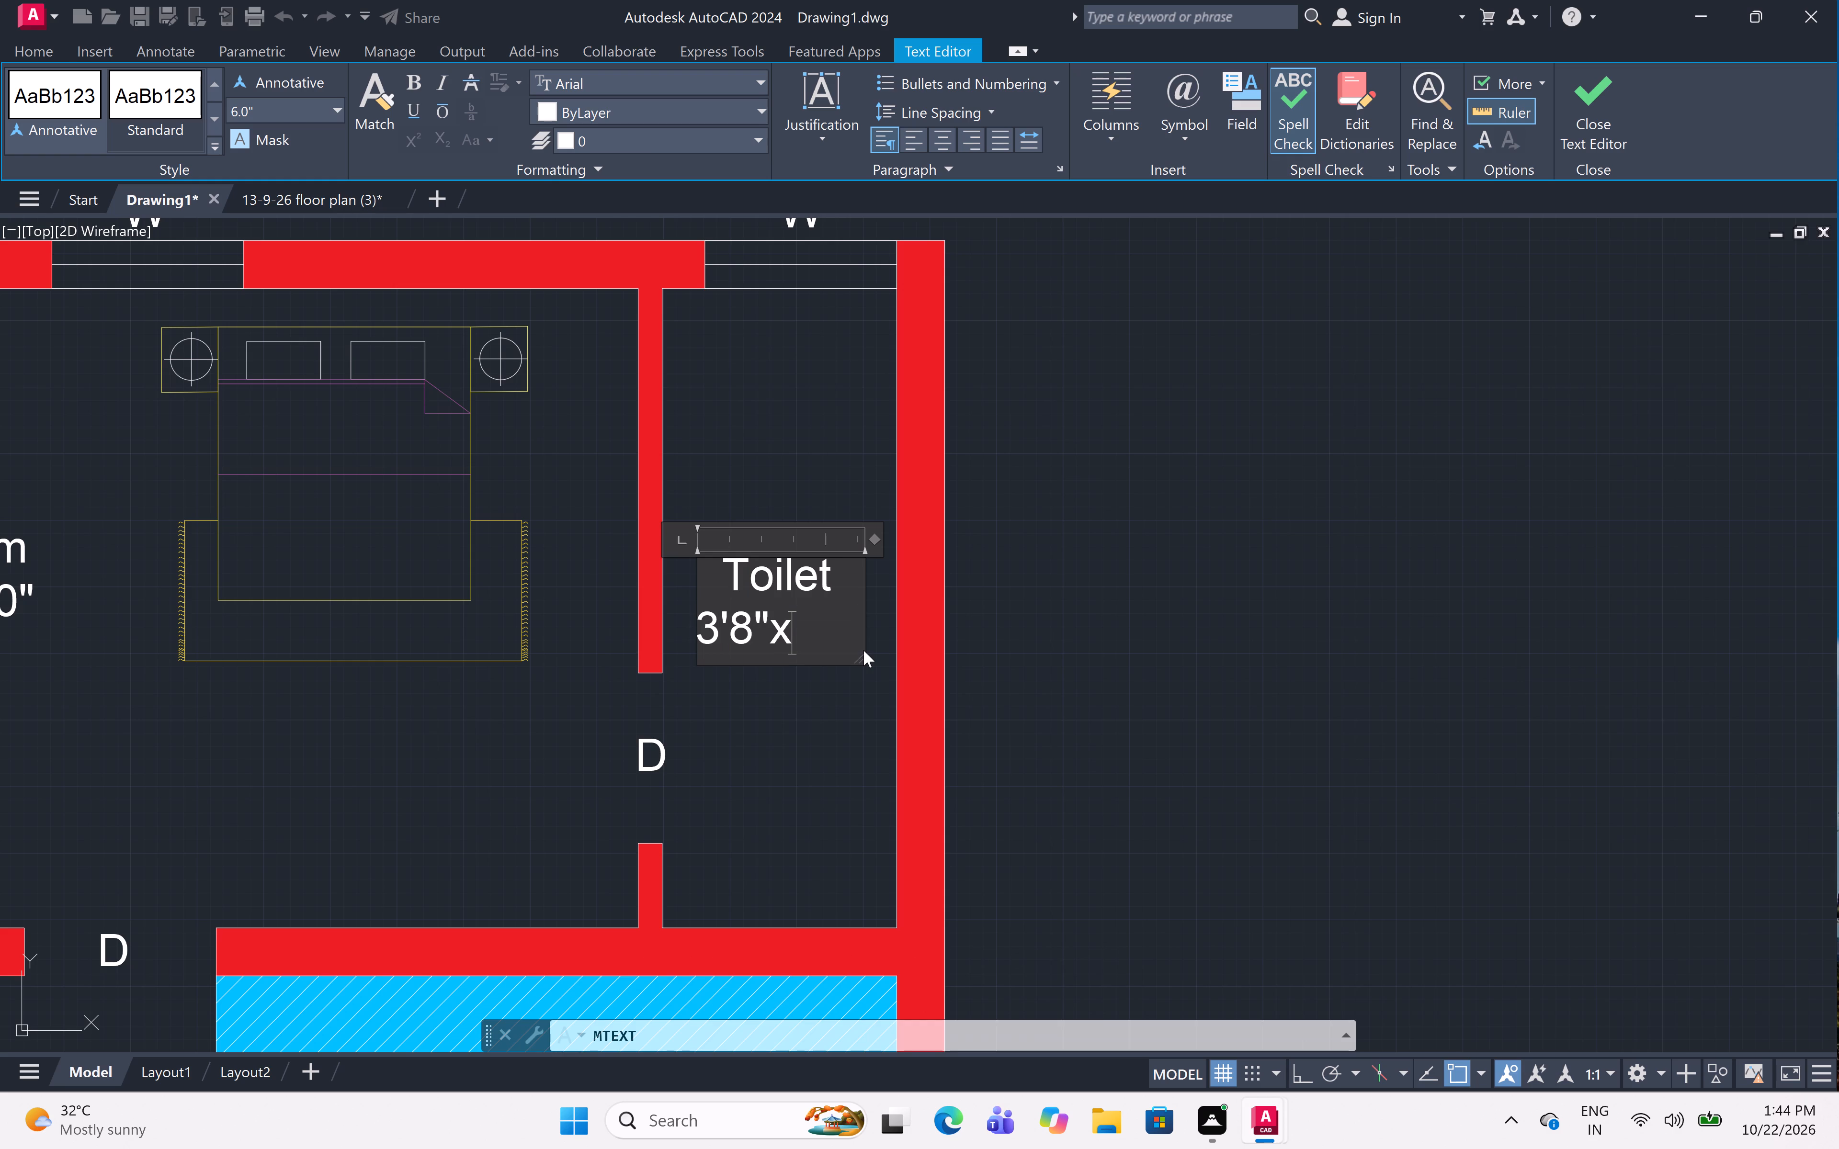
text(10'0")
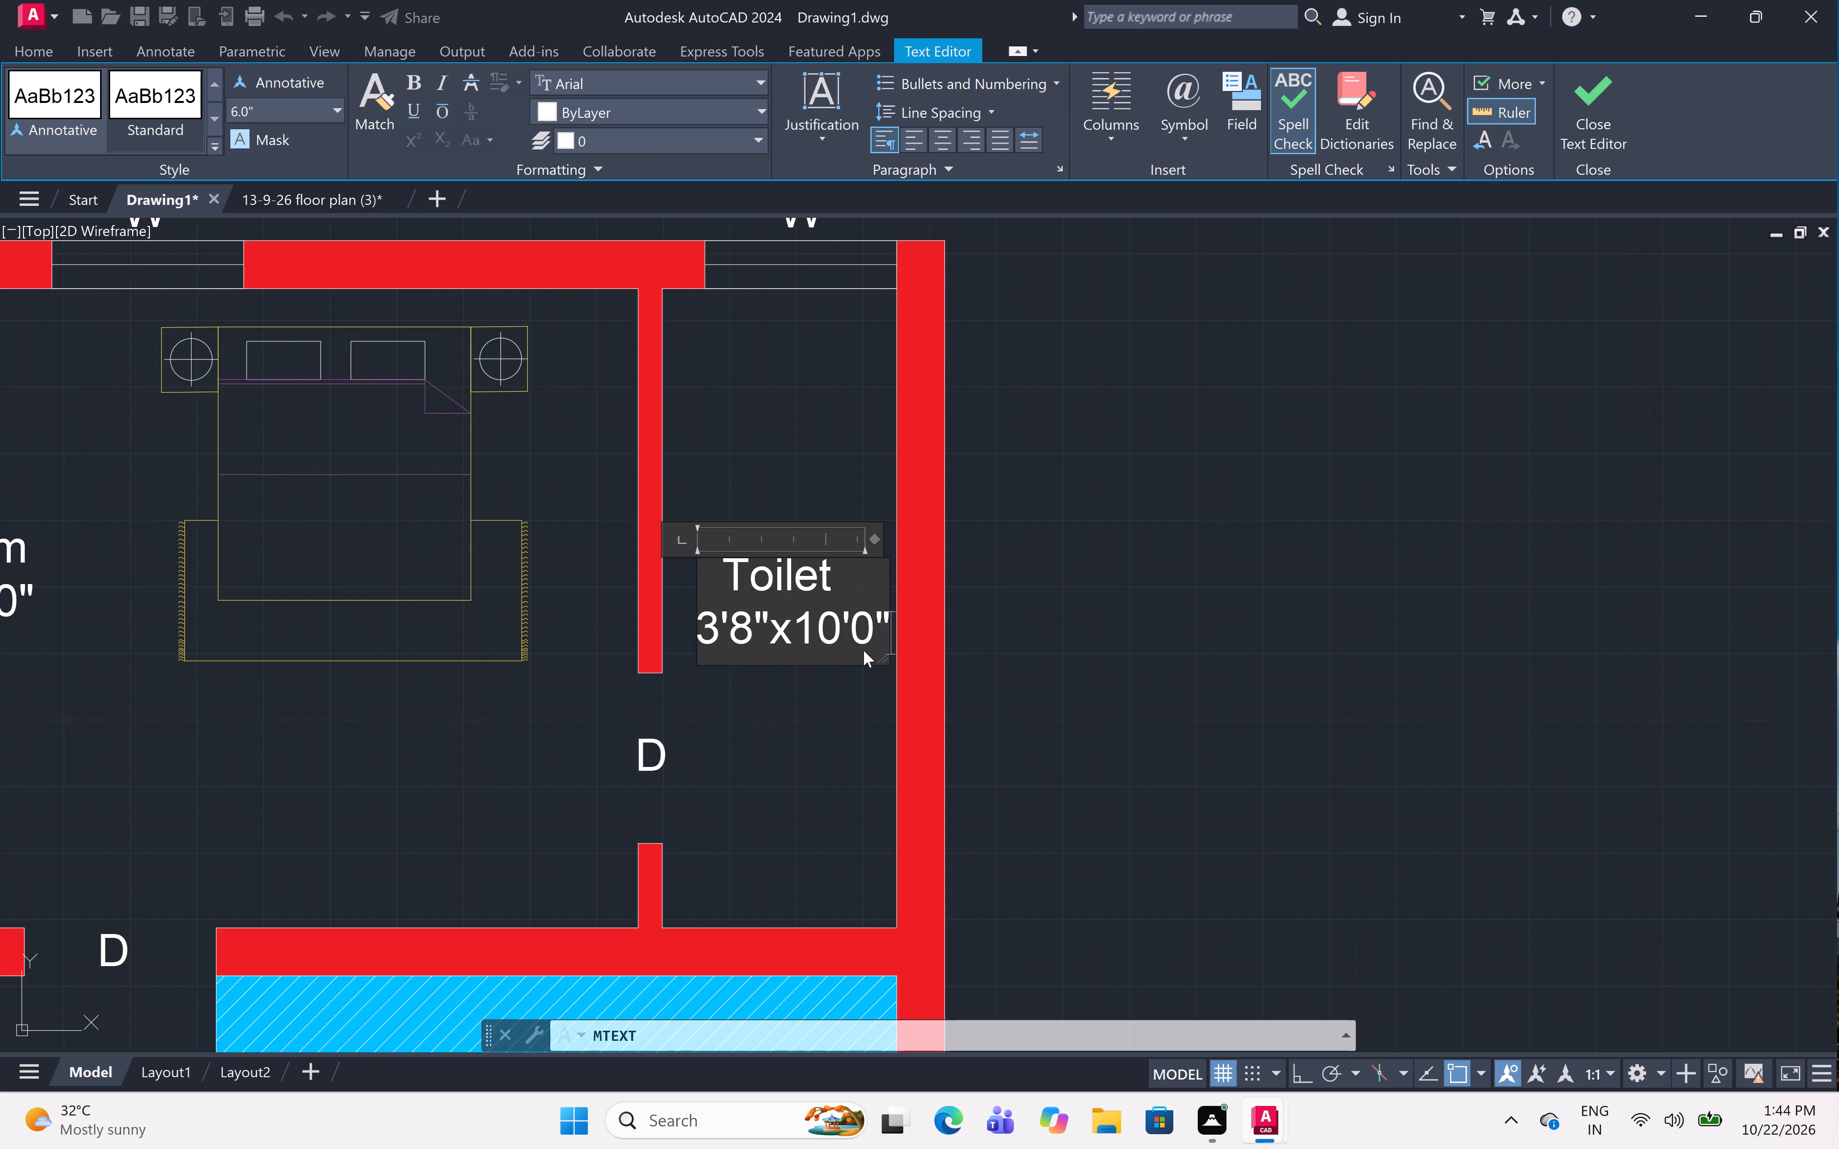
click(857, 681)
Rotate the narrow room's Toilet label 90° about a point in its middle, with Ortho on, so it reads vertically.
scroll(835, 633, down, 2)
middle_drag(835, 664, 851, 597)
middle_click(852, 587)
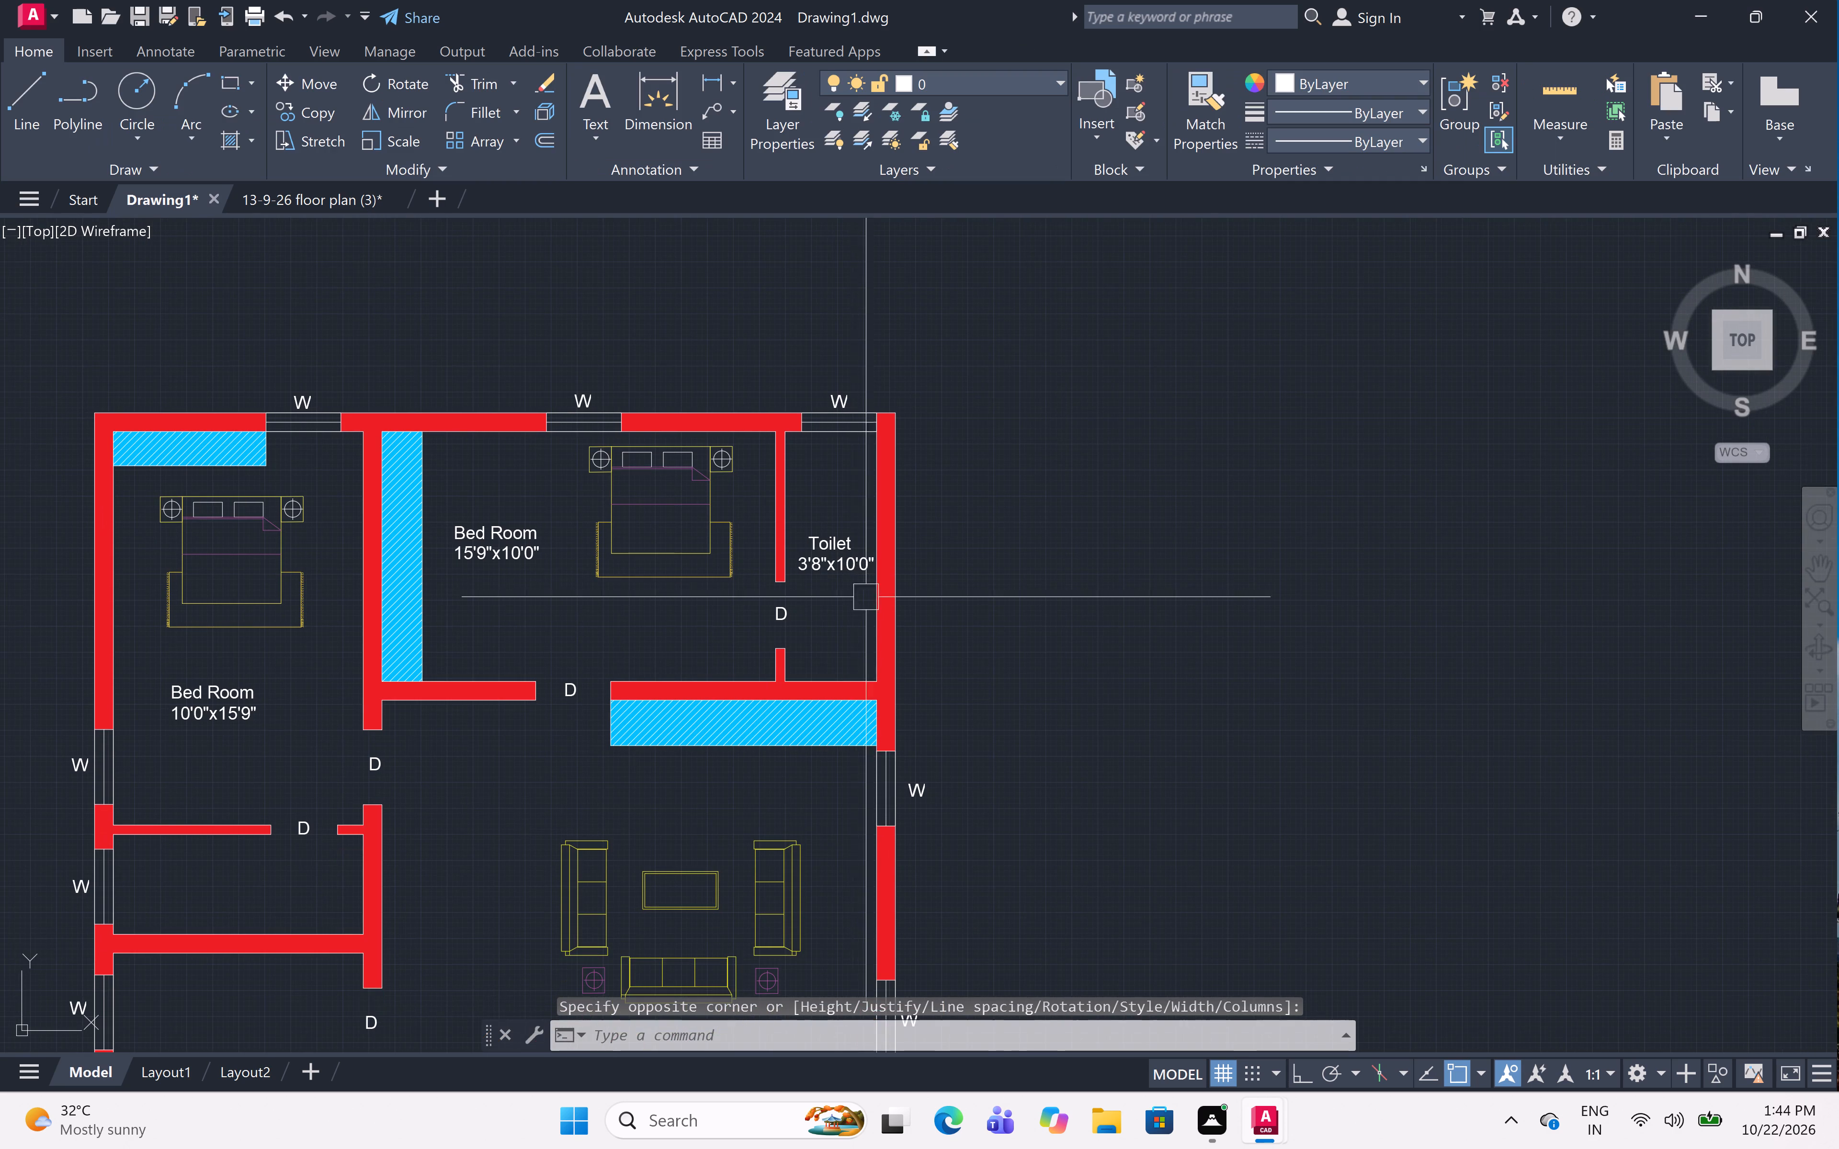
click(836, 551)
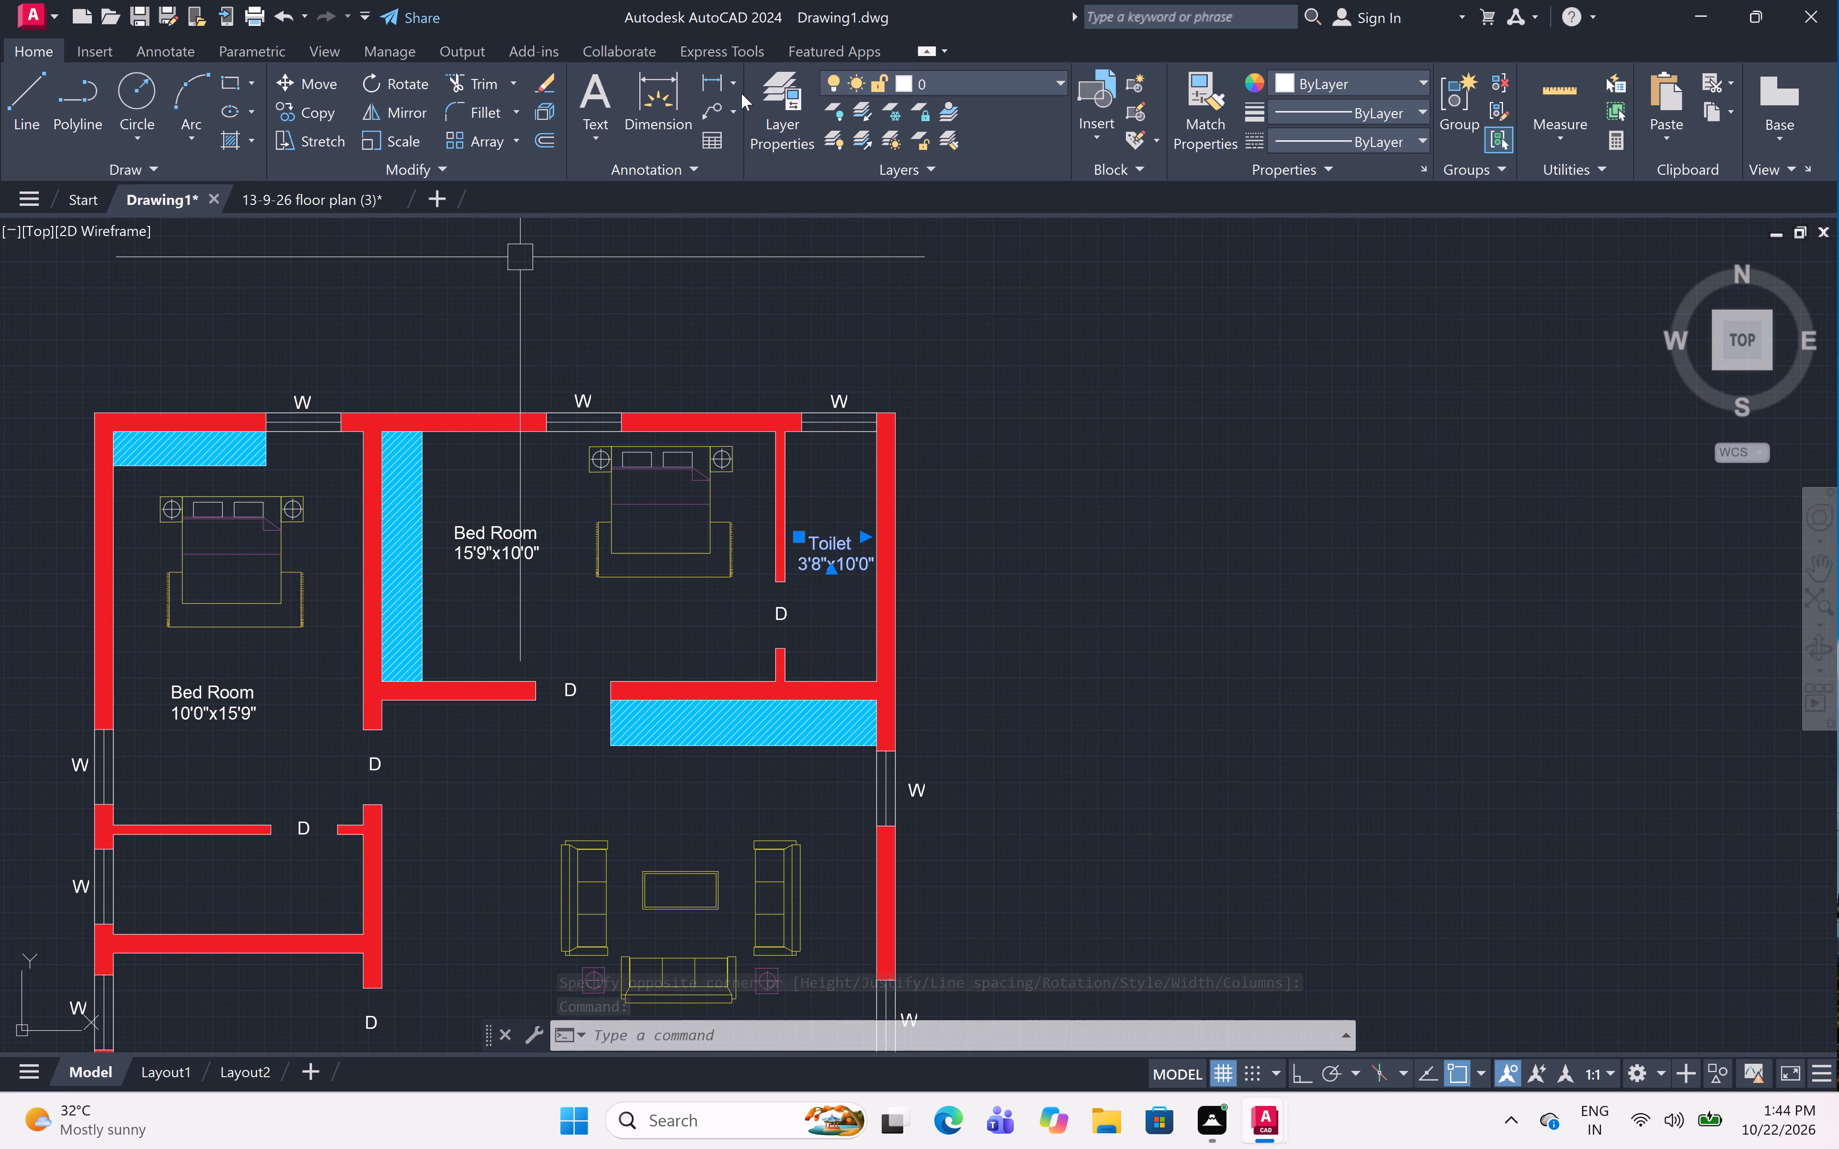
click(412, 78)
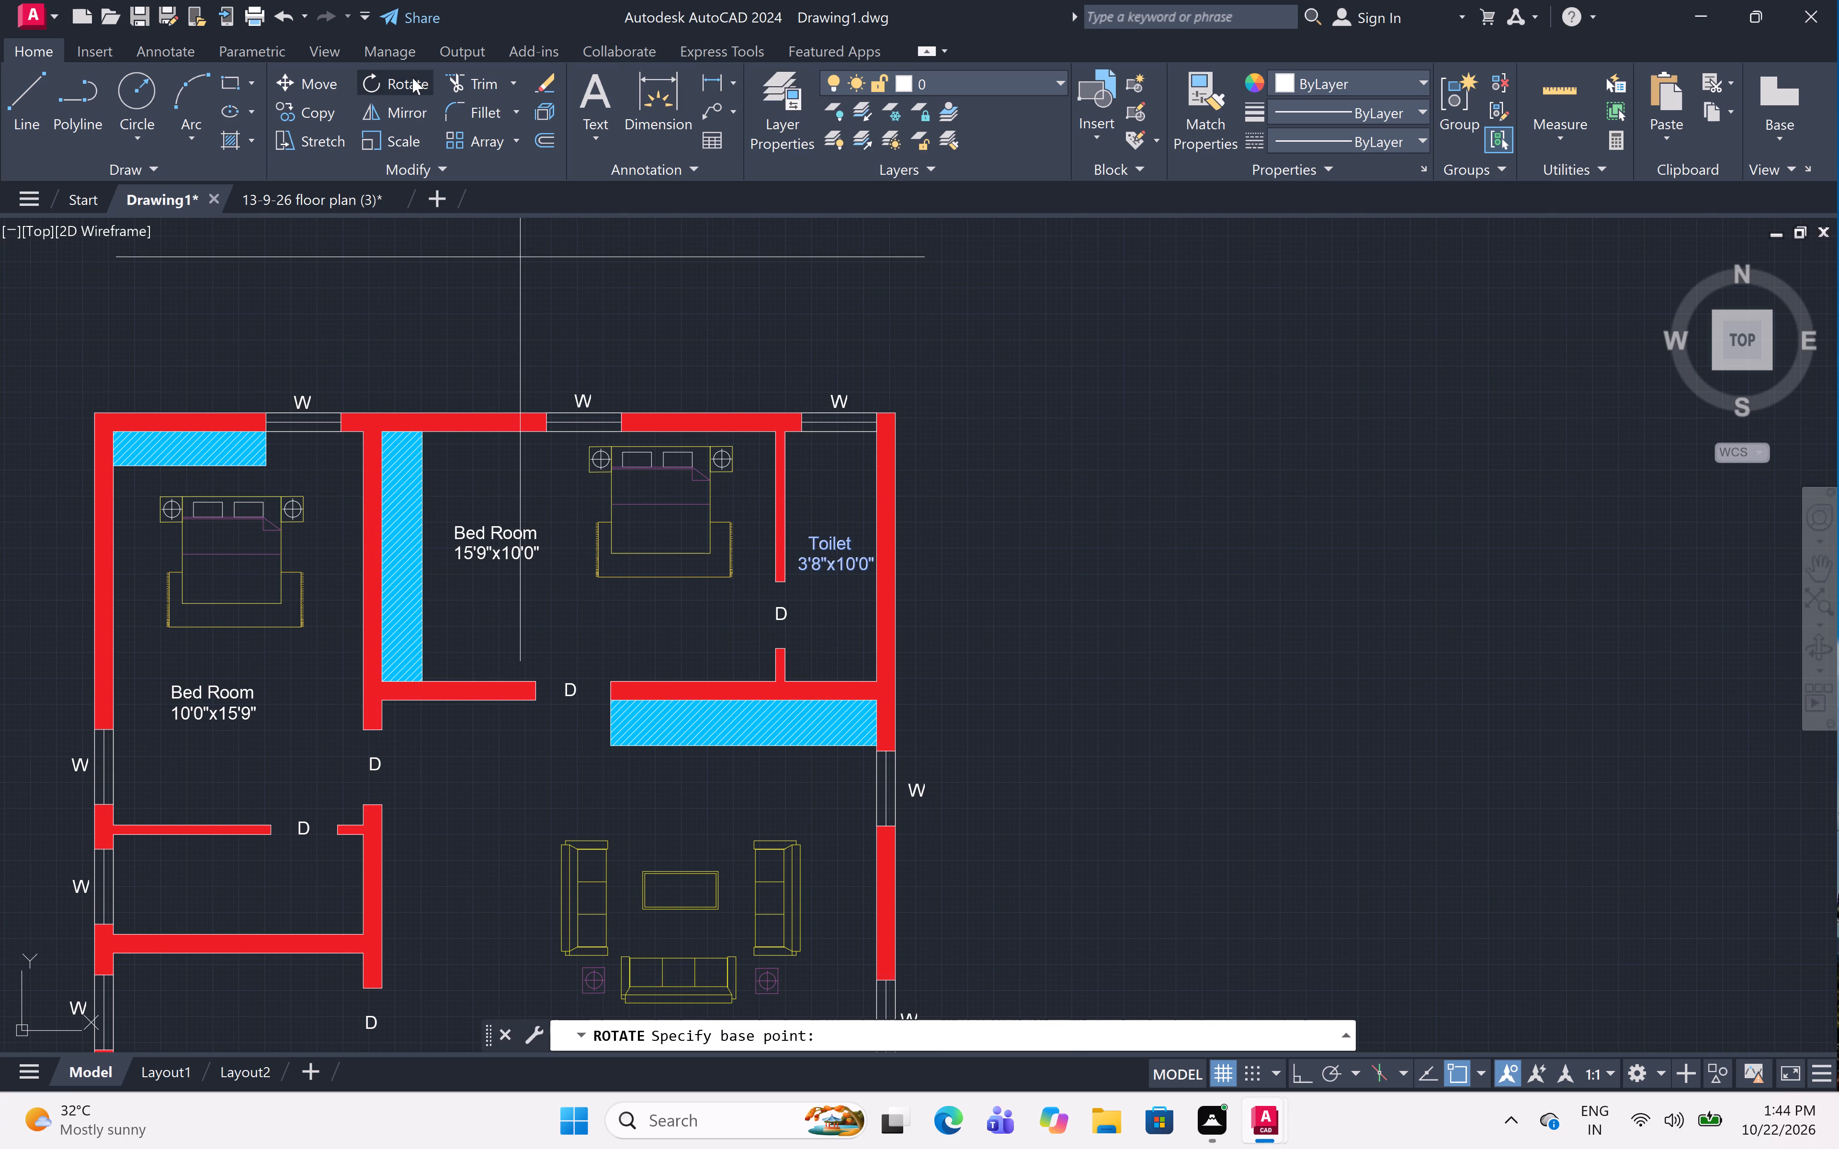
scroll(801, 559, up, 2)
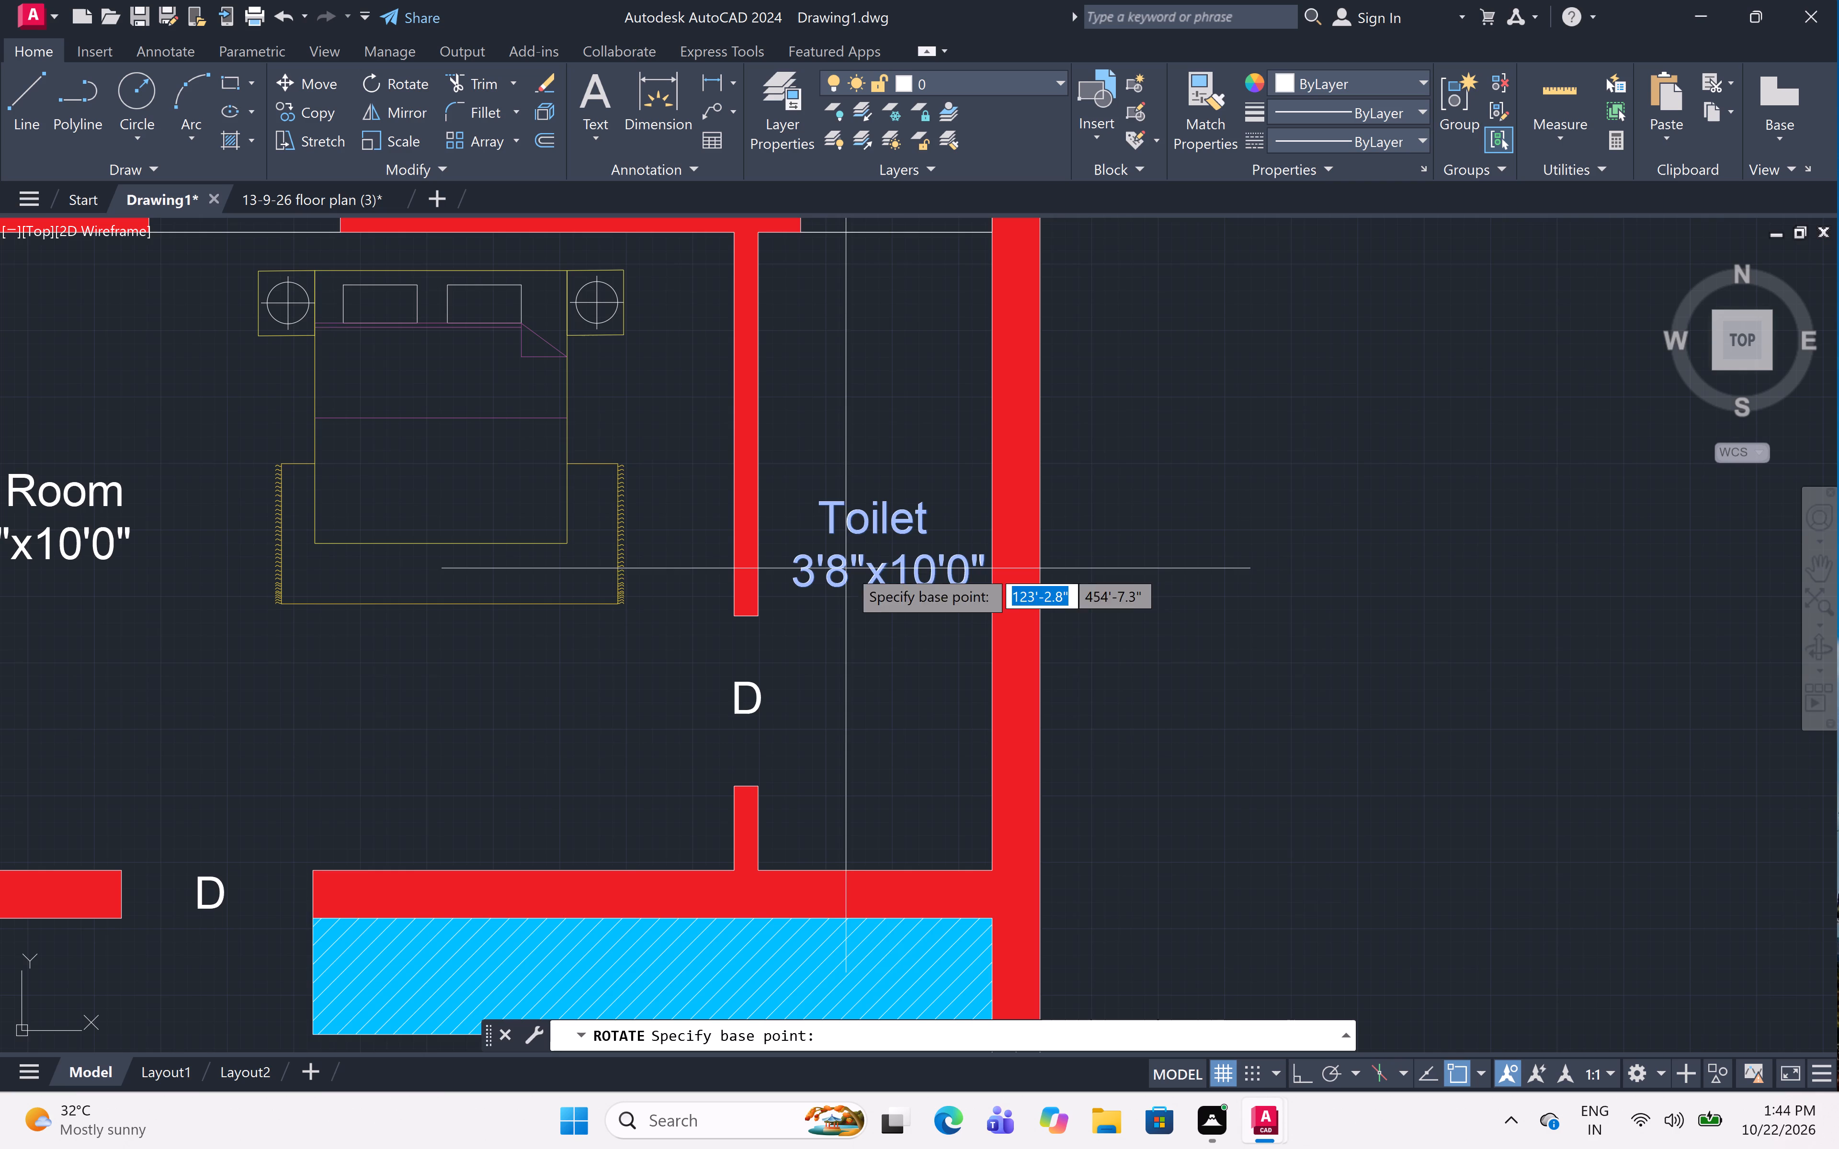
scroll(888, 561, down, 1)
middle_drag(882, 561, 879, 601)
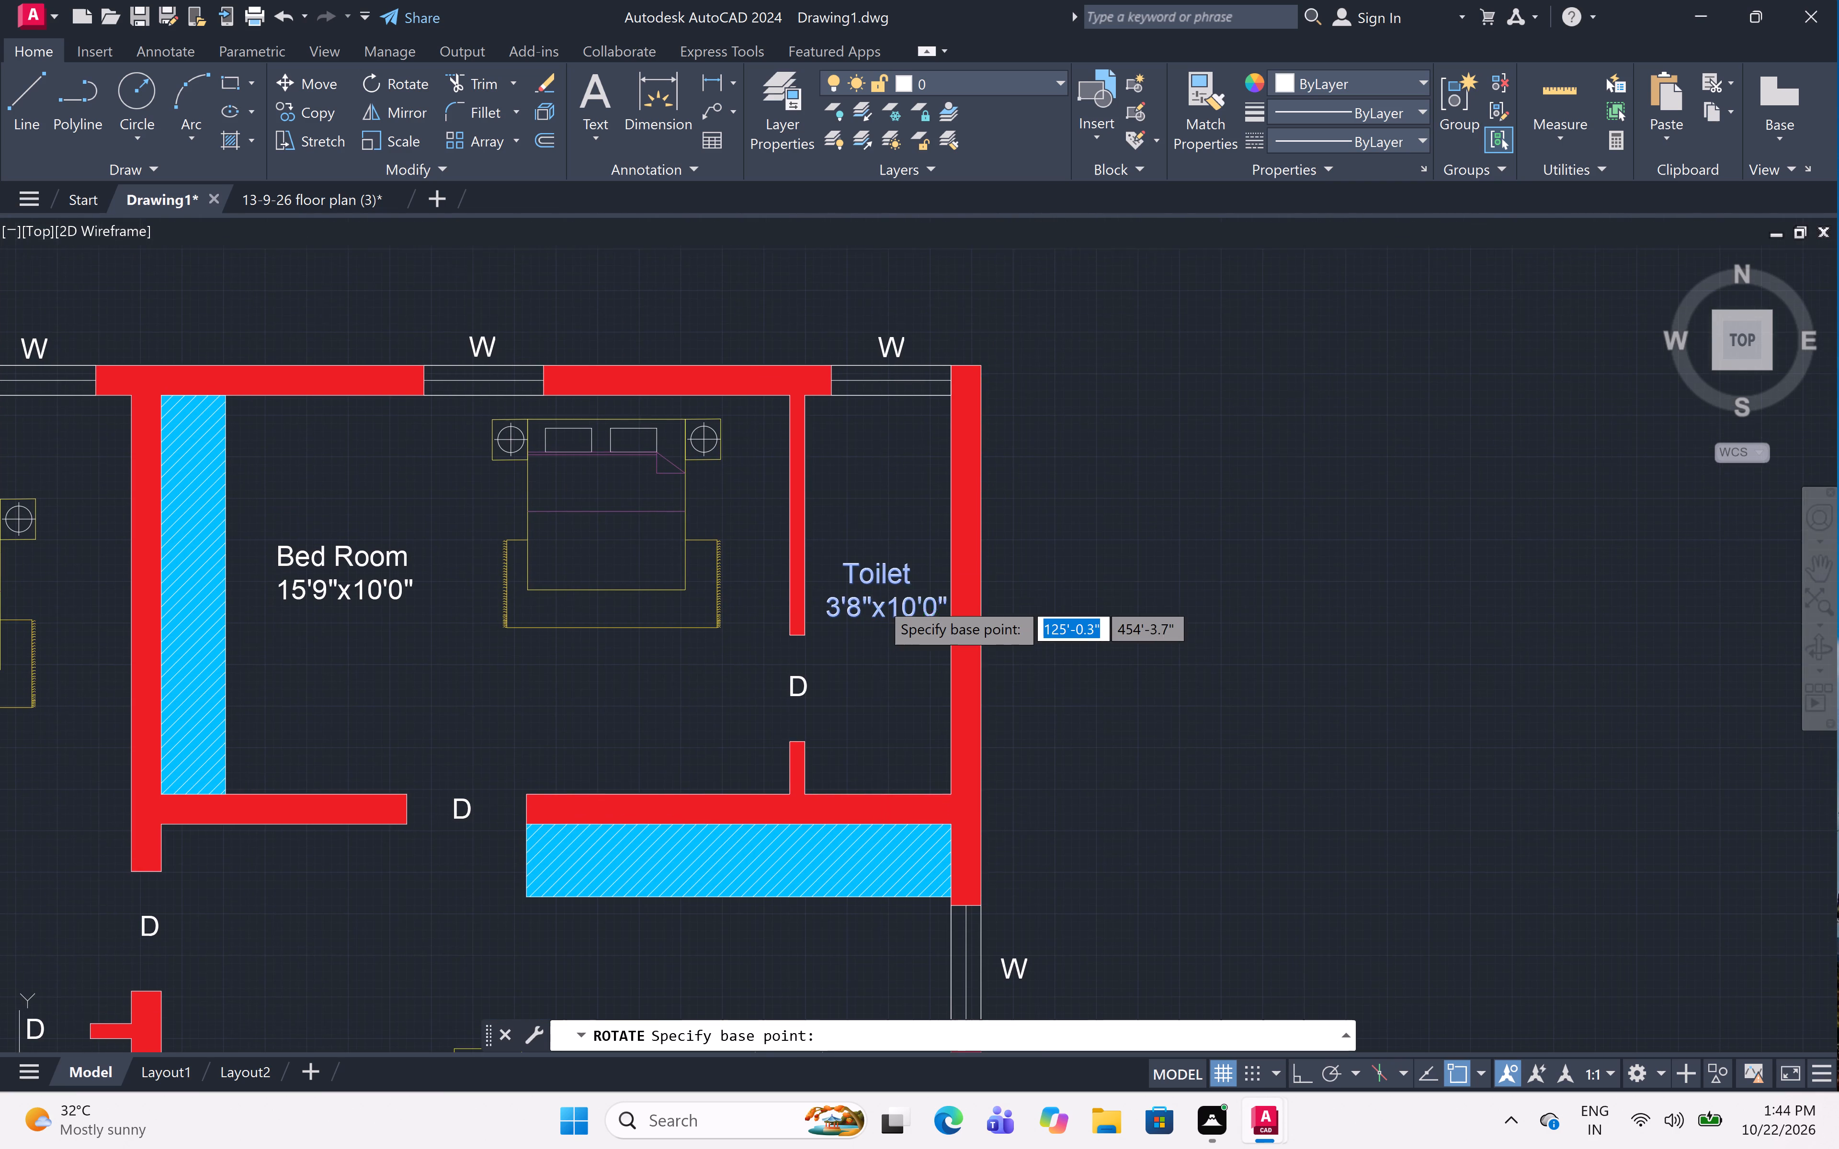
scroll(879, 601, up, 1)
click(879, 601)
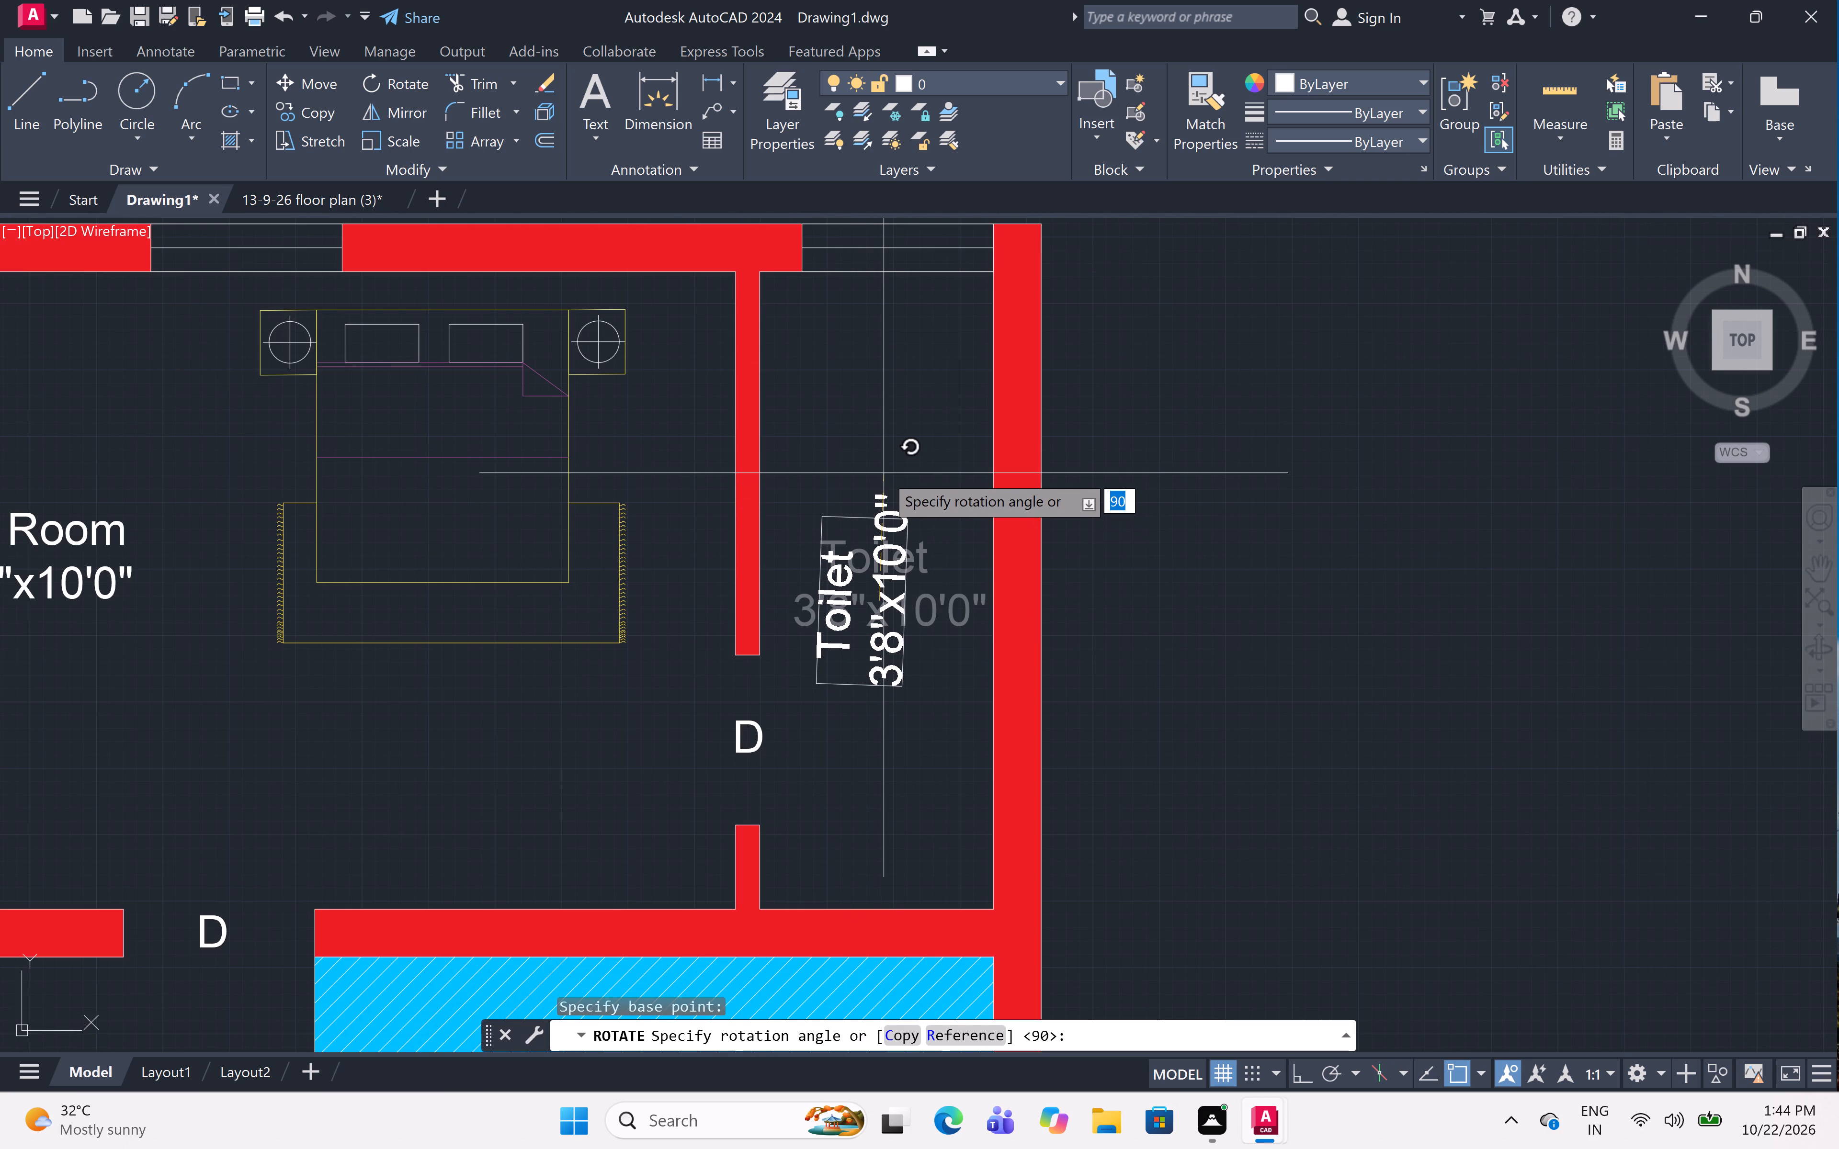
key(F8)
click(880, 442)
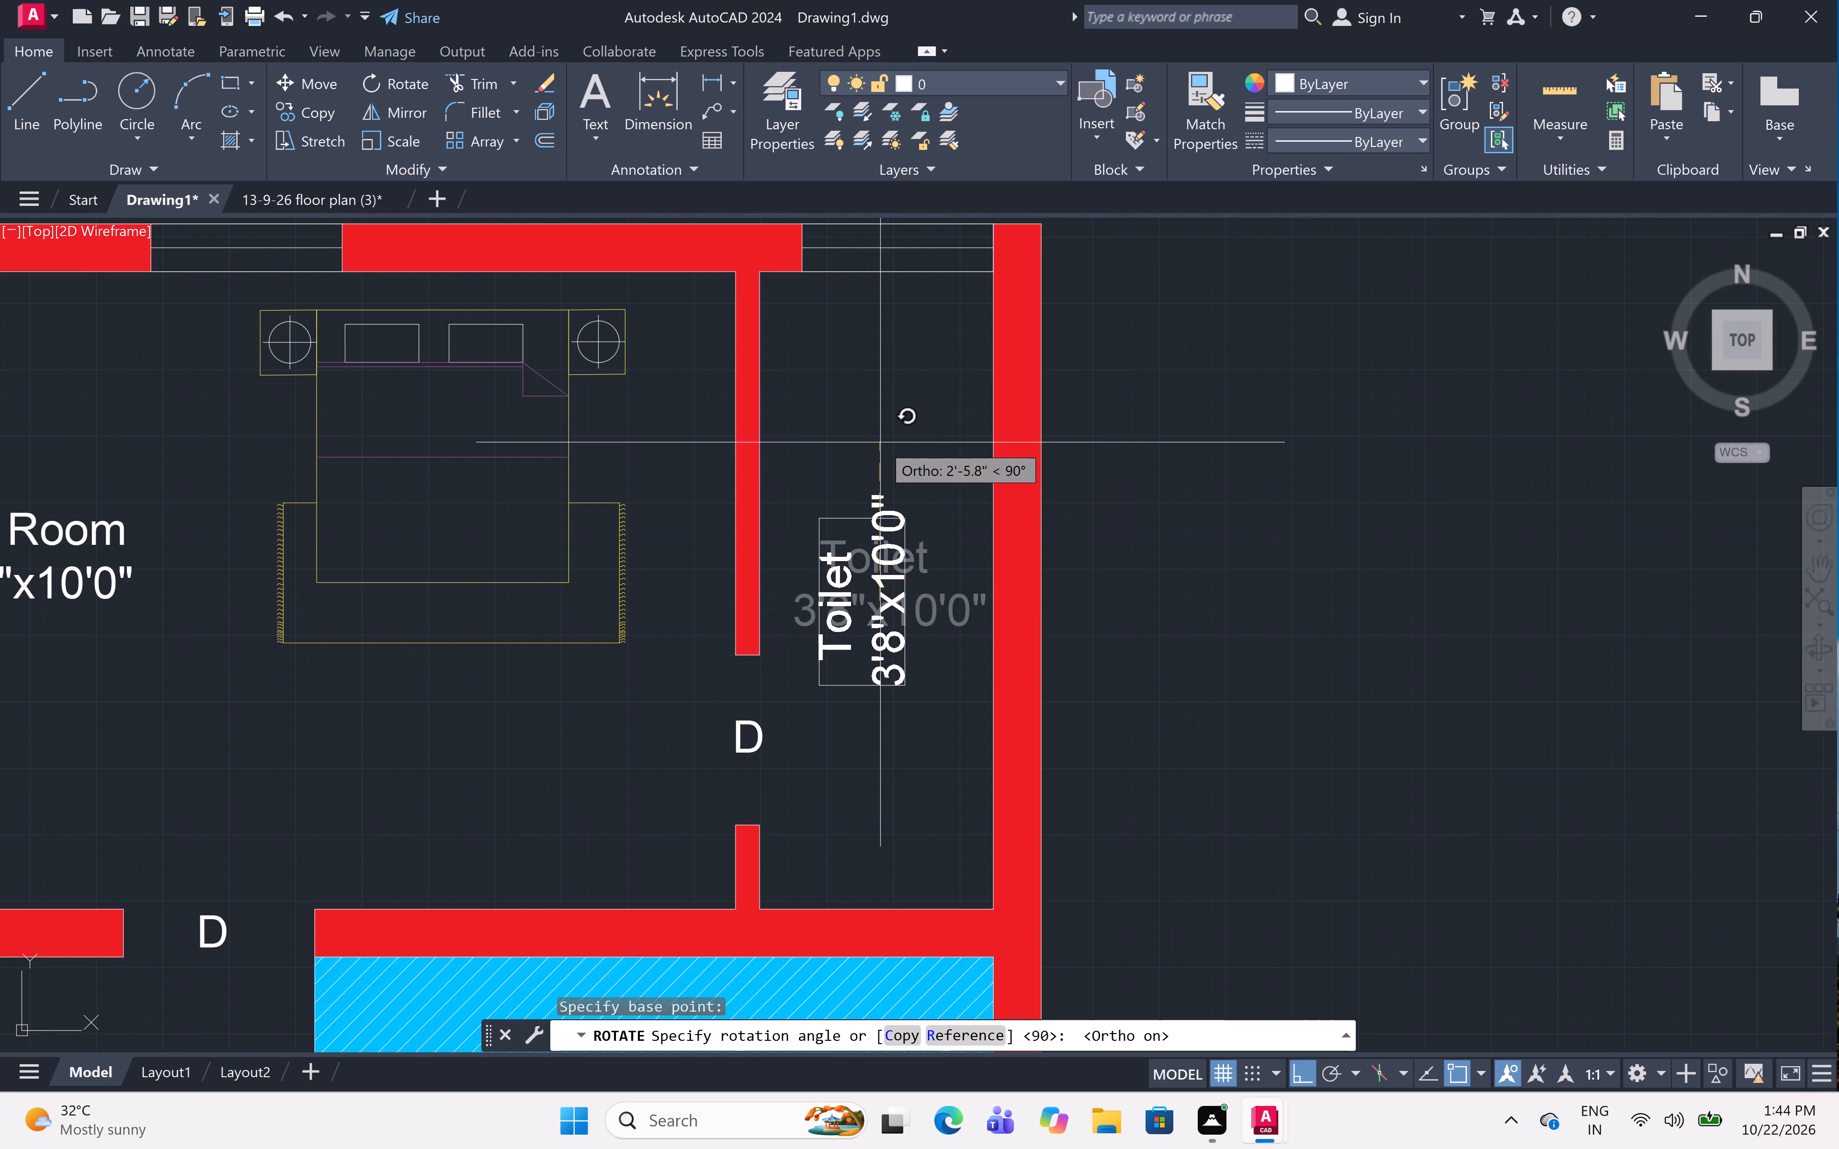
Create a multiline text reading Toilet, indented by two spaces, in the small room directly below the top-left bedroom.
scroll(881, 442, down, 4)
middle_drag(945, 497, 986, 442)
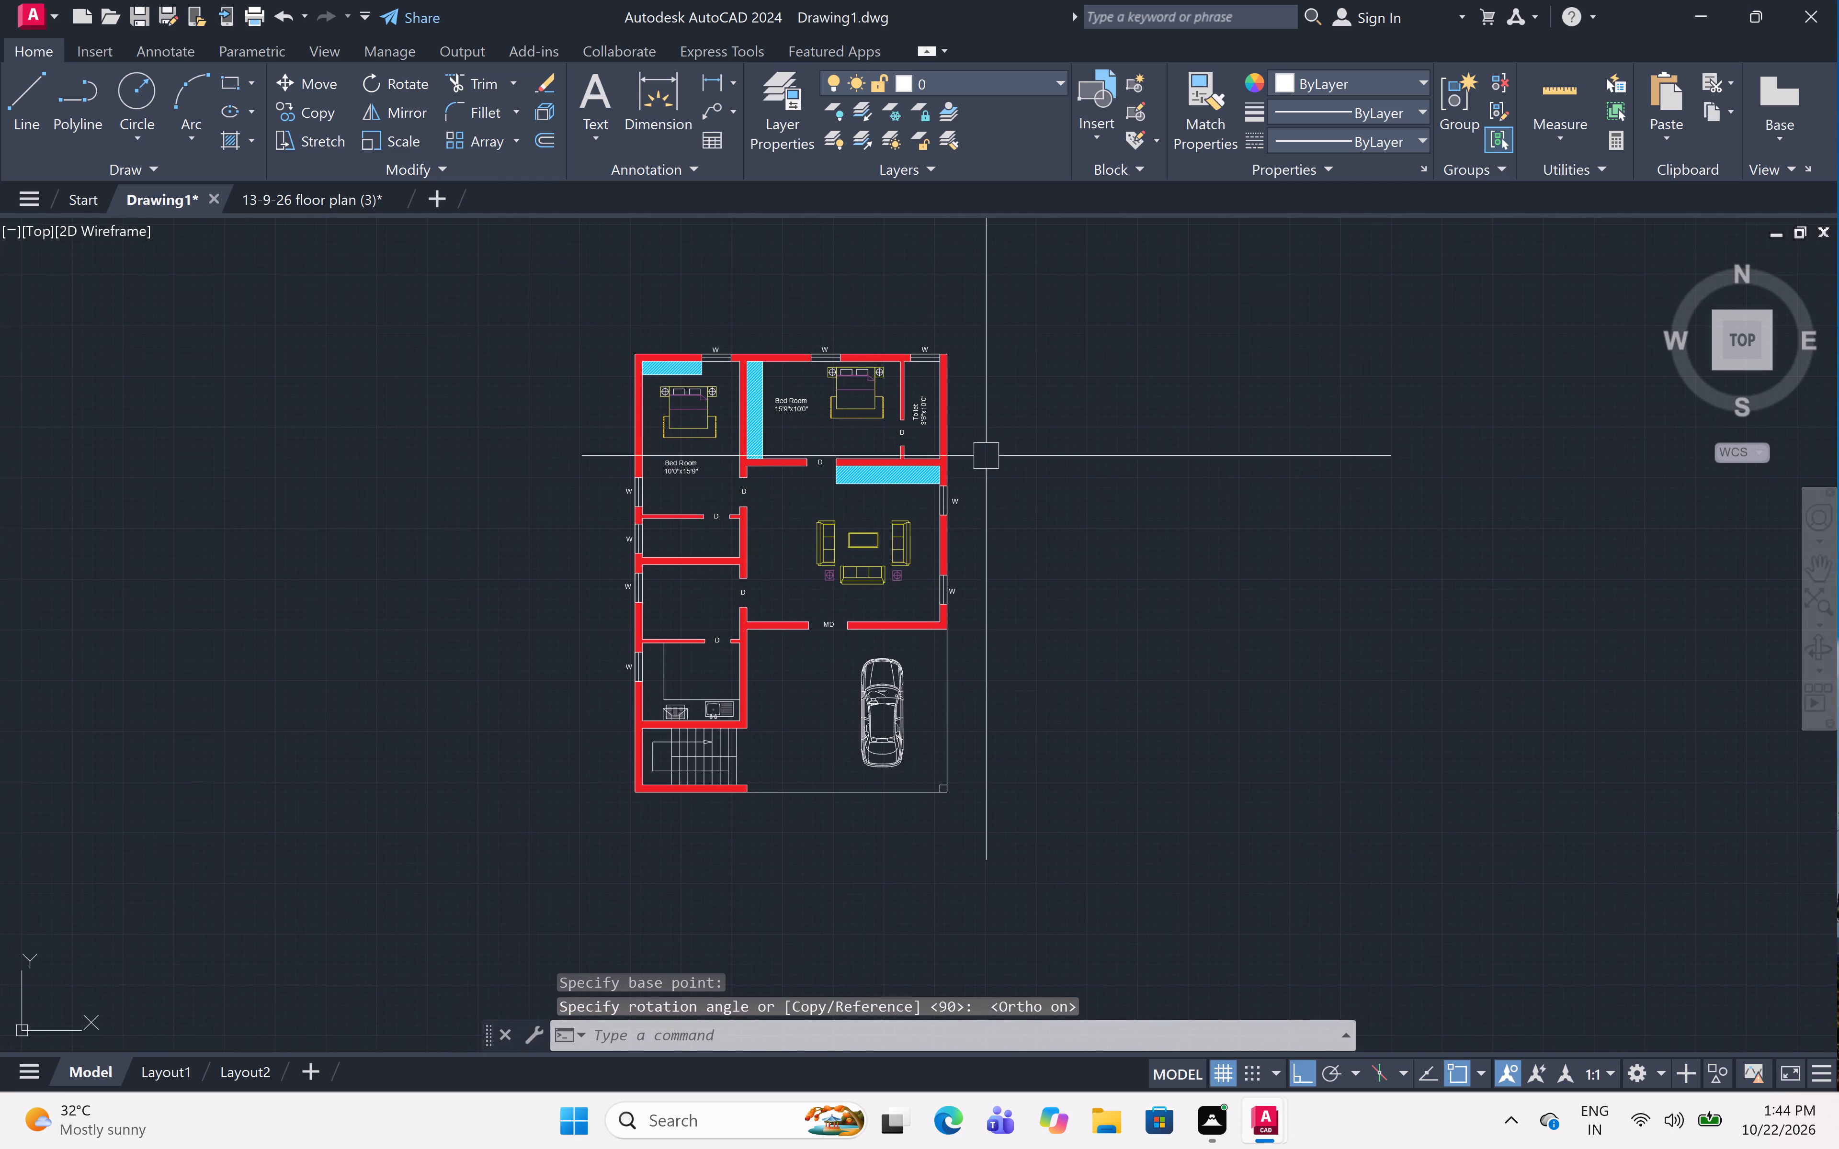
scroll(639, 567, up, 3)
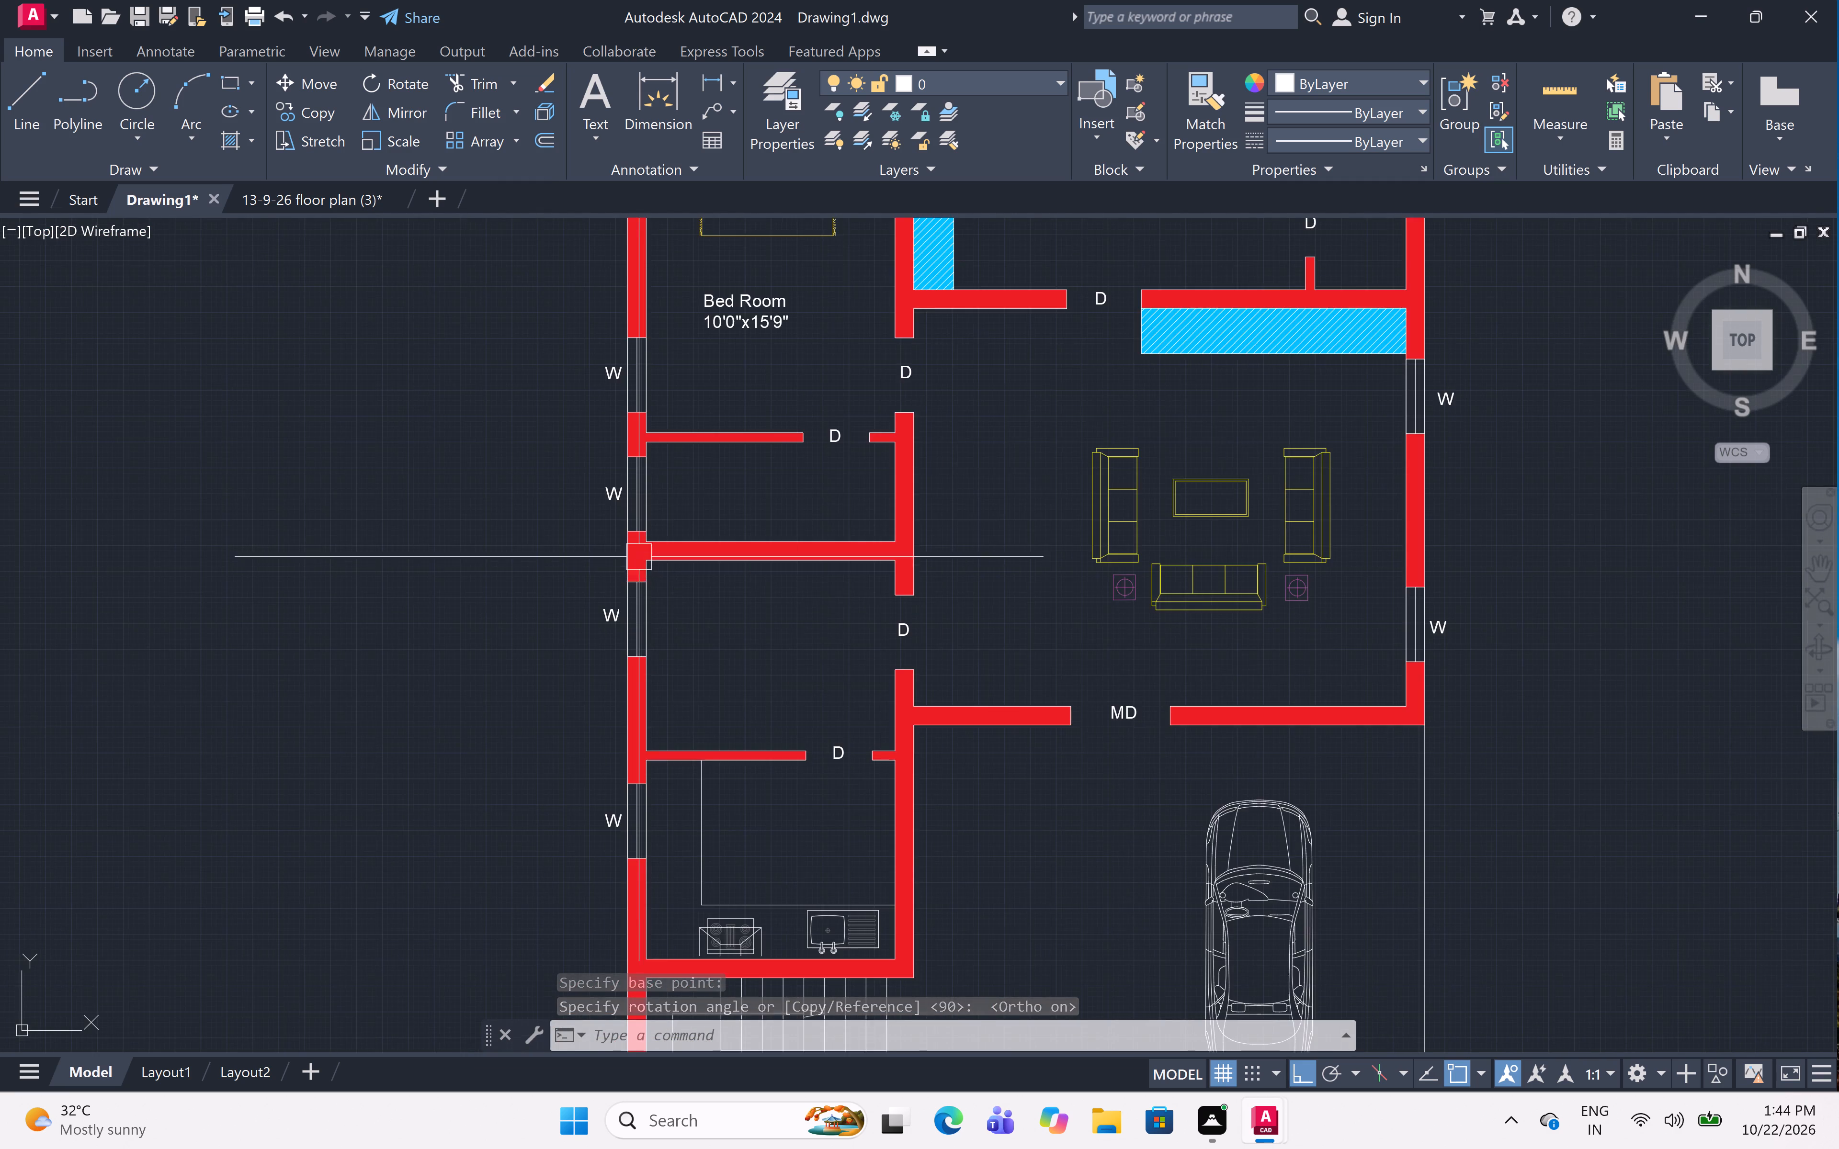
scroll(641, 553, up, 1)
middle_drag(788, 439, 796, 570)
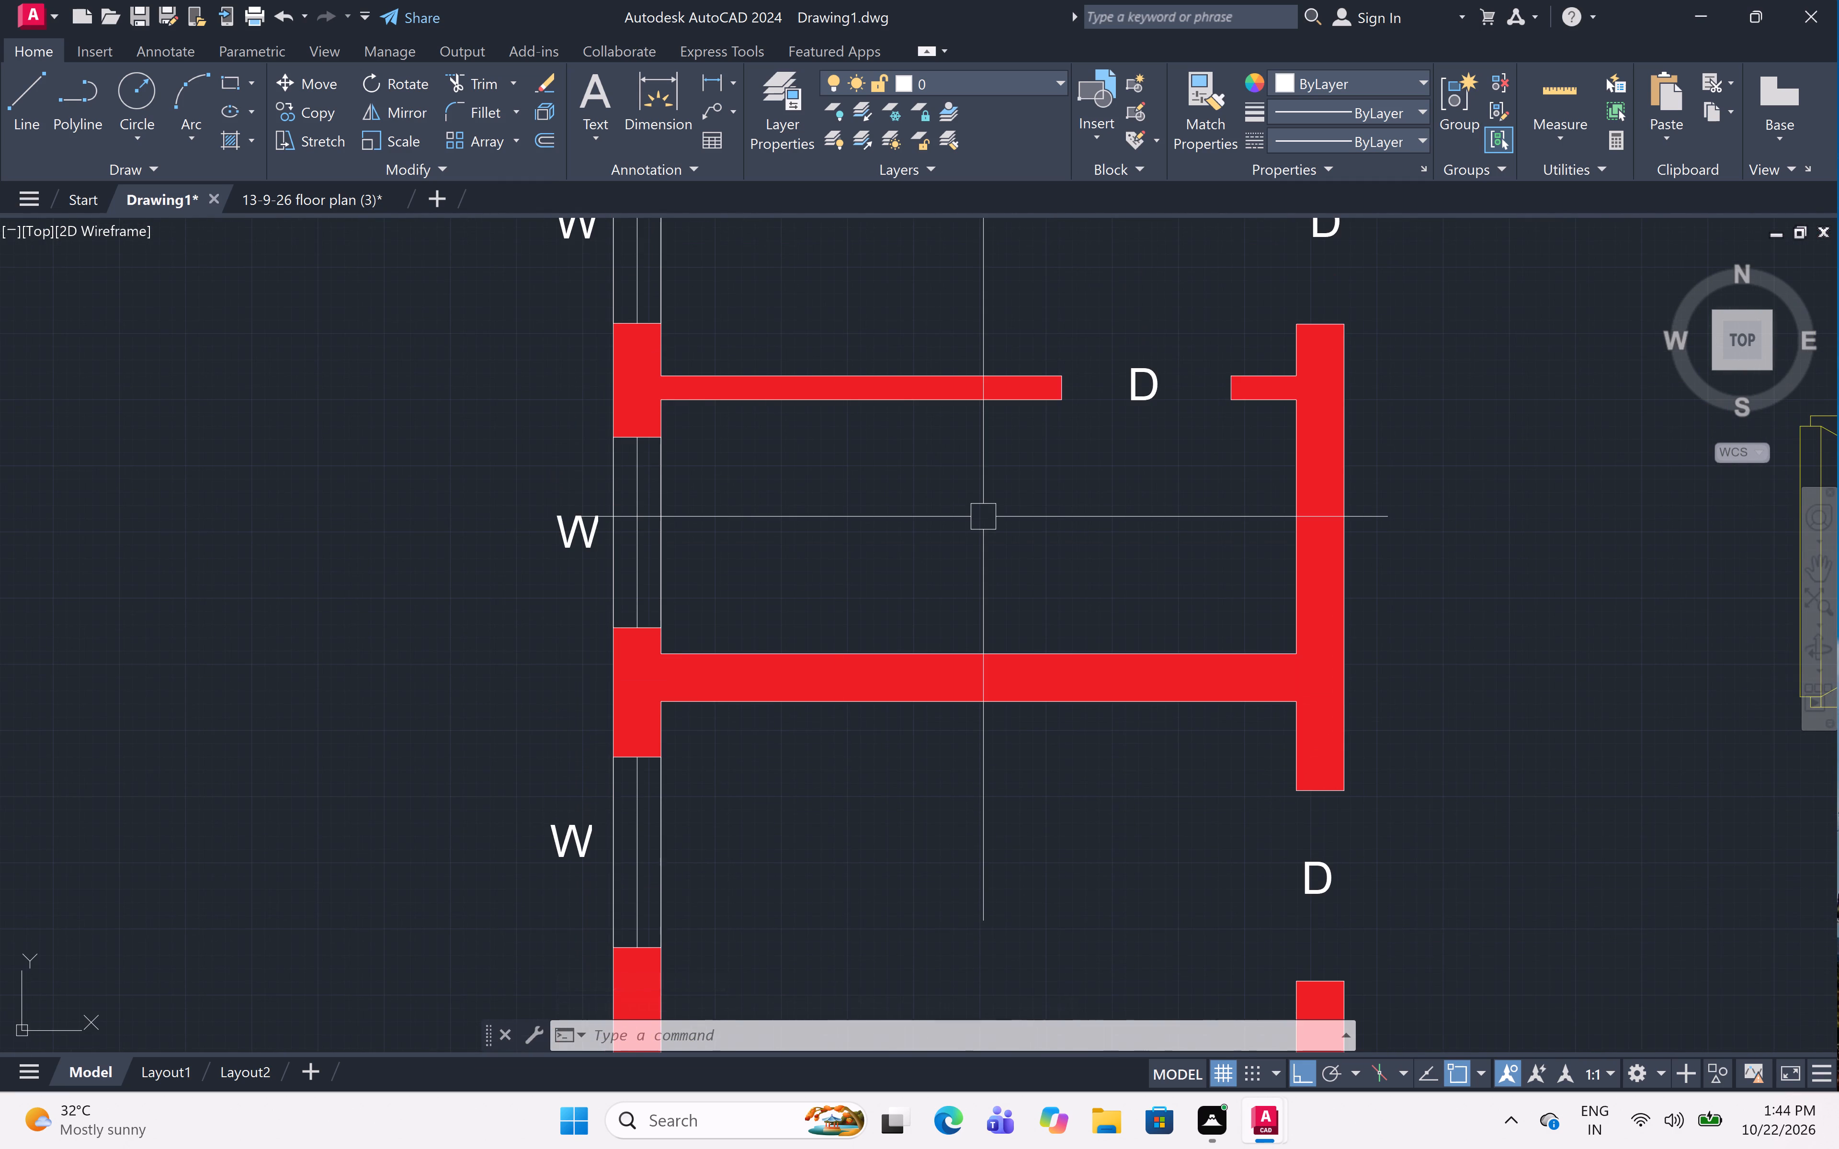
text(mt)
key(space)
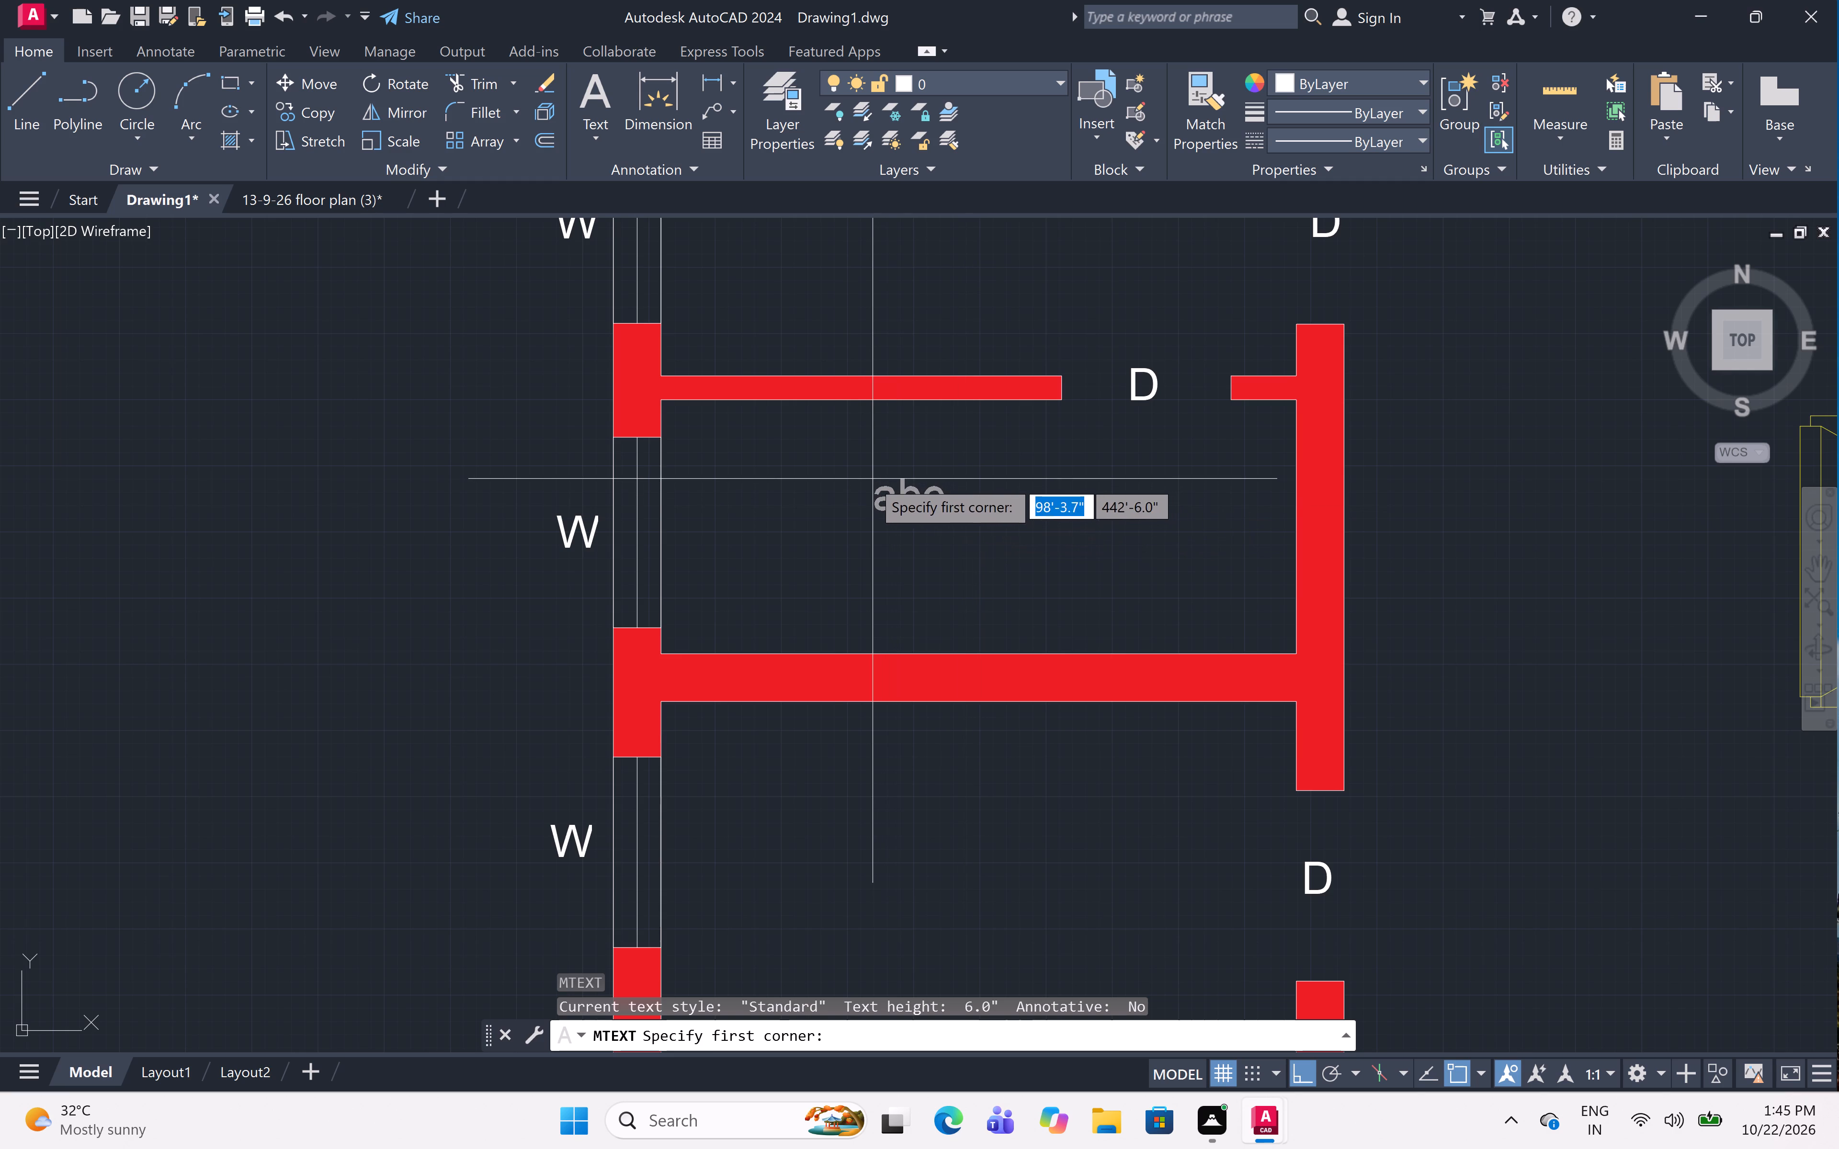
click(851, 484)
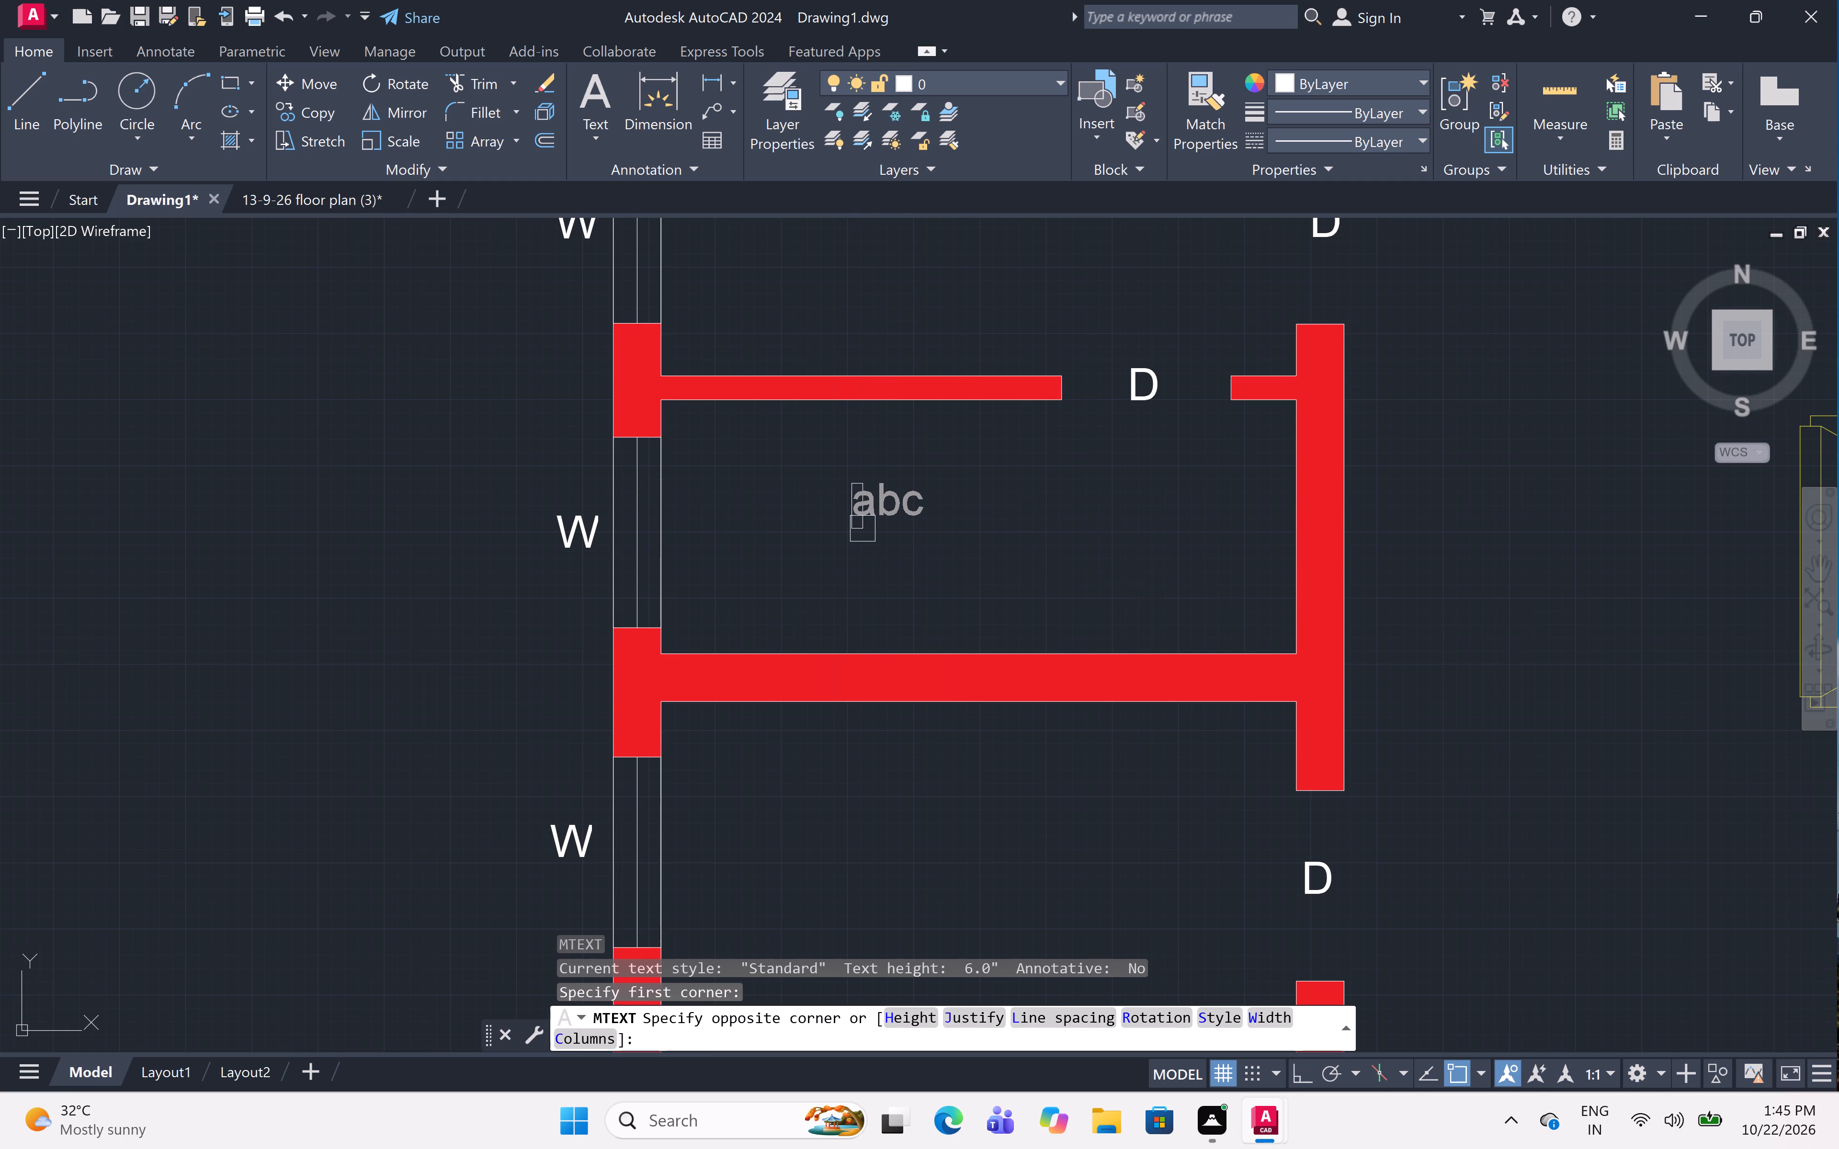
click(1086, 571)
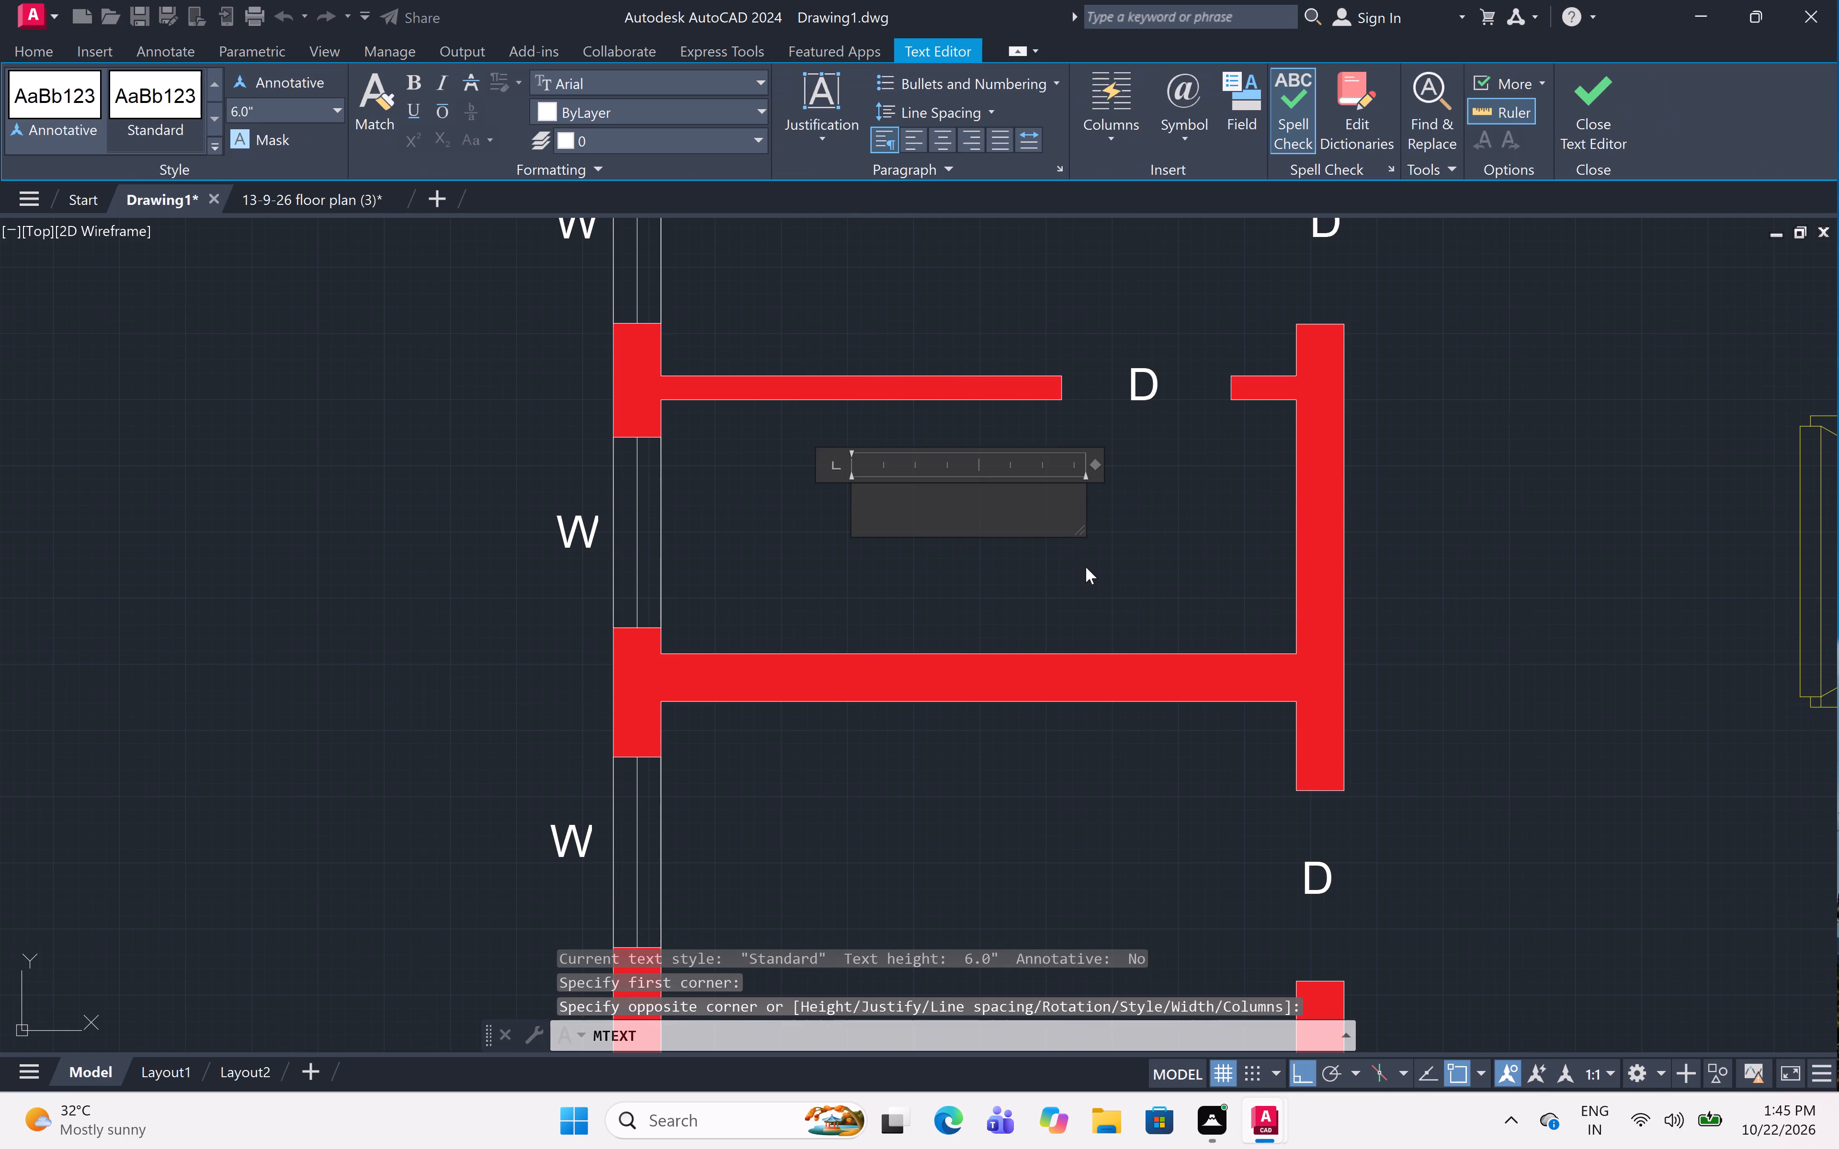
key(space)
key(space)
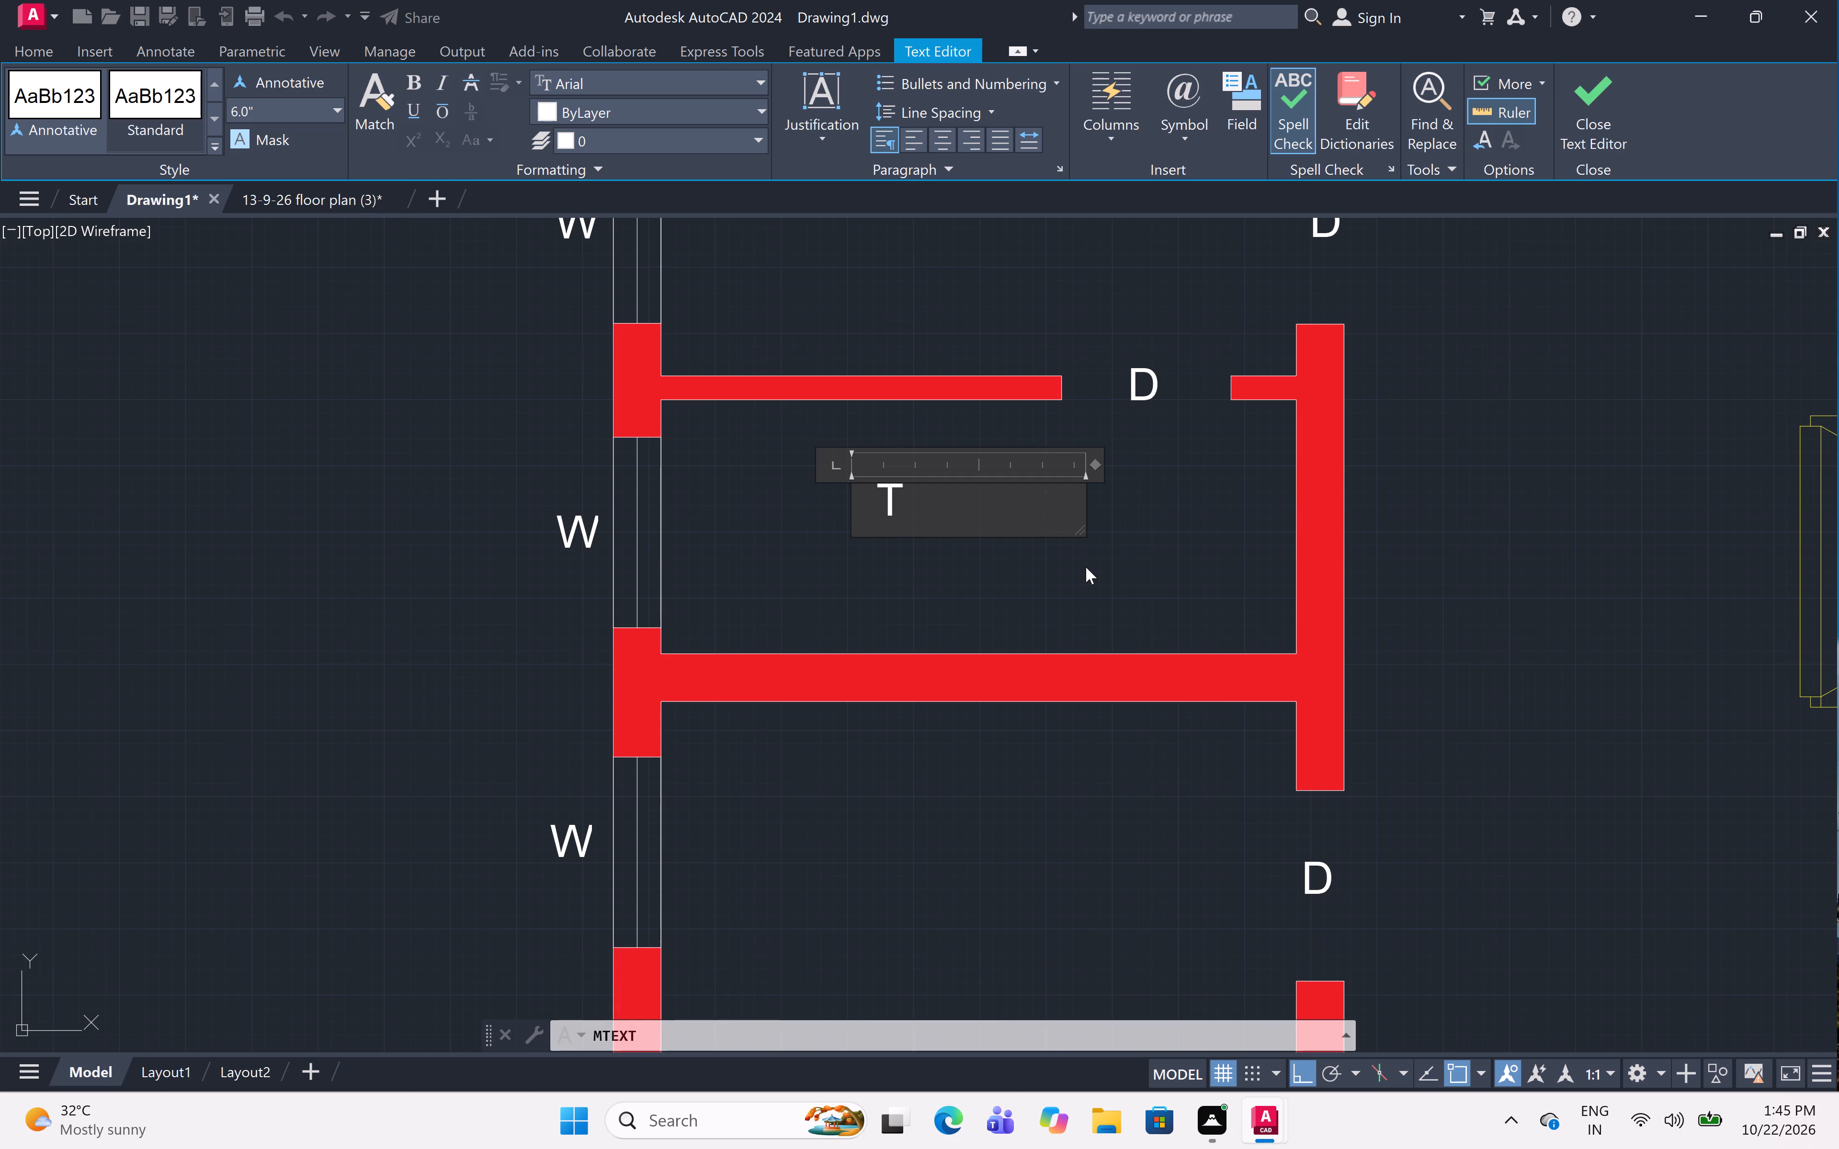
text(oi)
text(let)
Add the room size 10'0"x4'0" as the second line of the Toilet label below the top-left bedroom and finish the text.
key(Return)
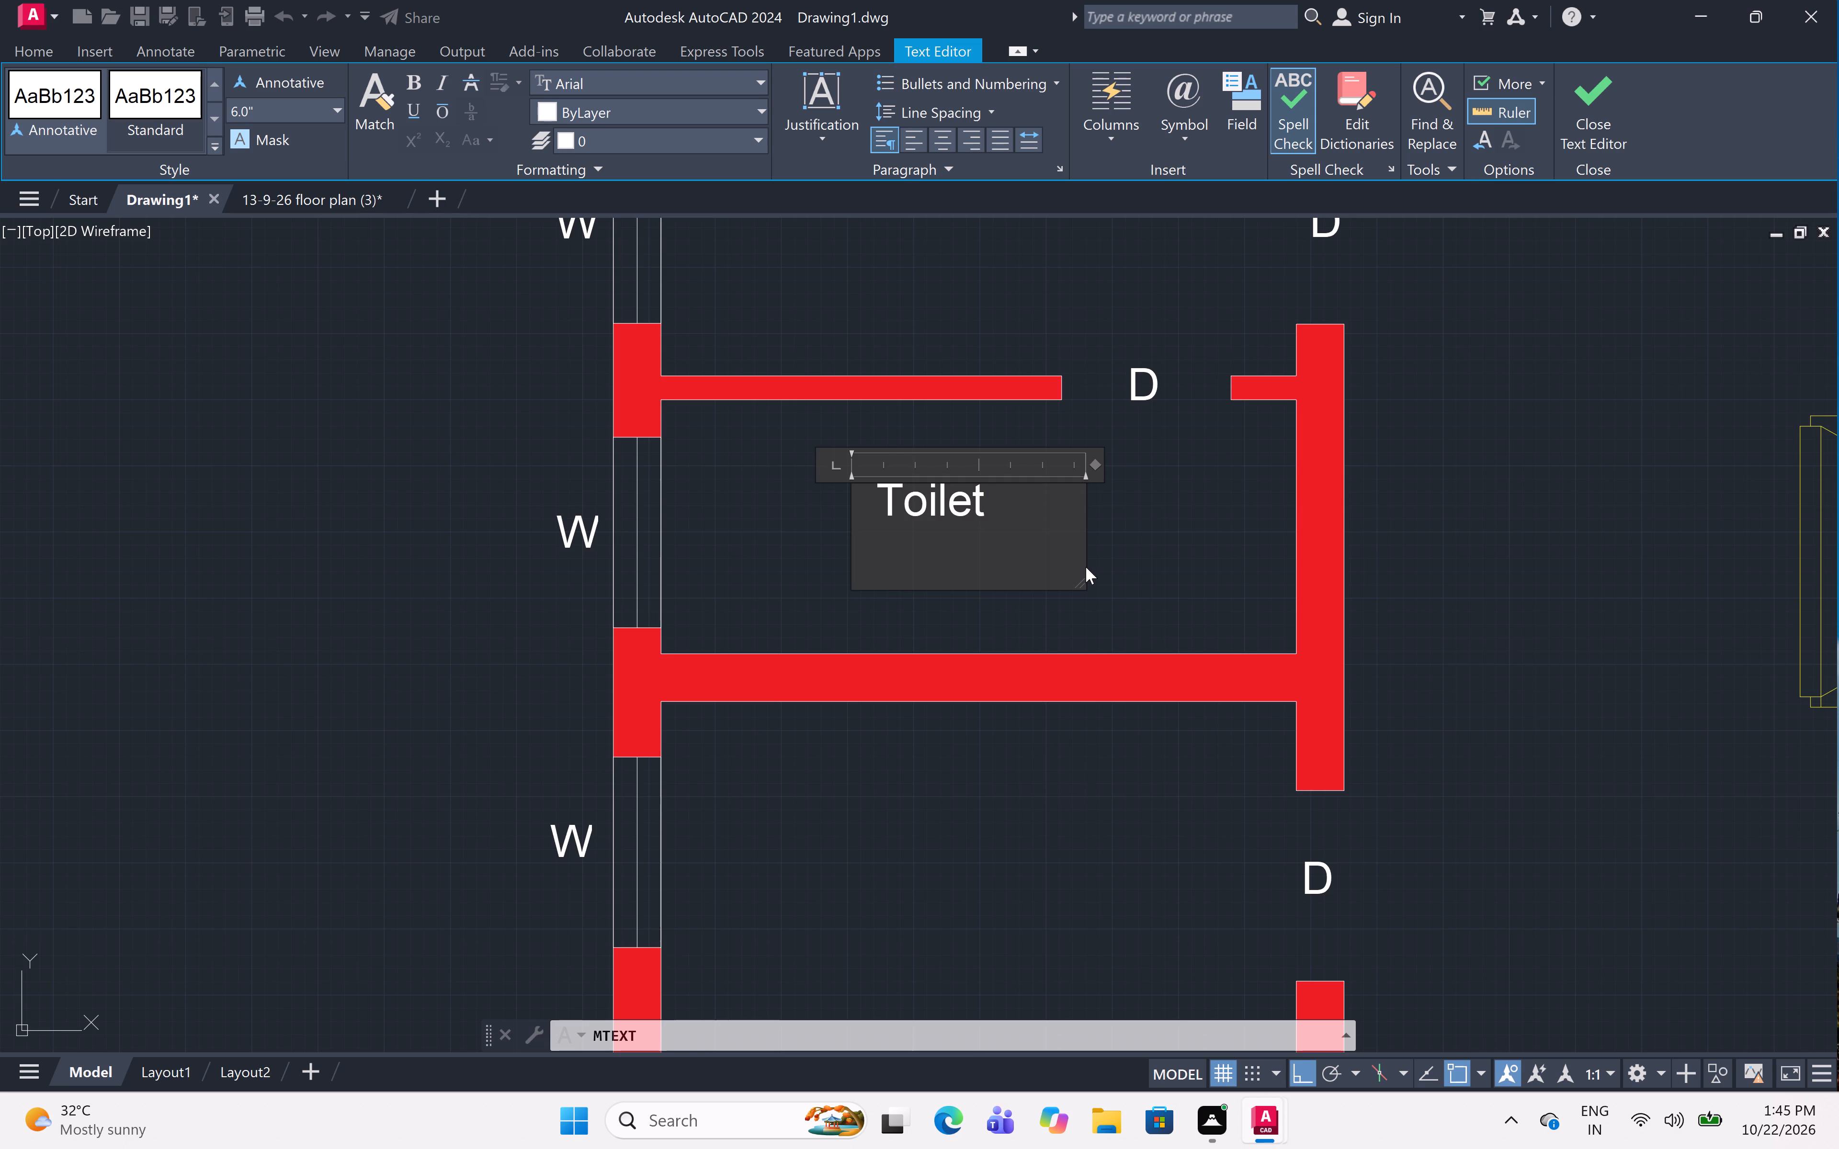
text(10'0)
key(shift+quotedbl)
key(x)
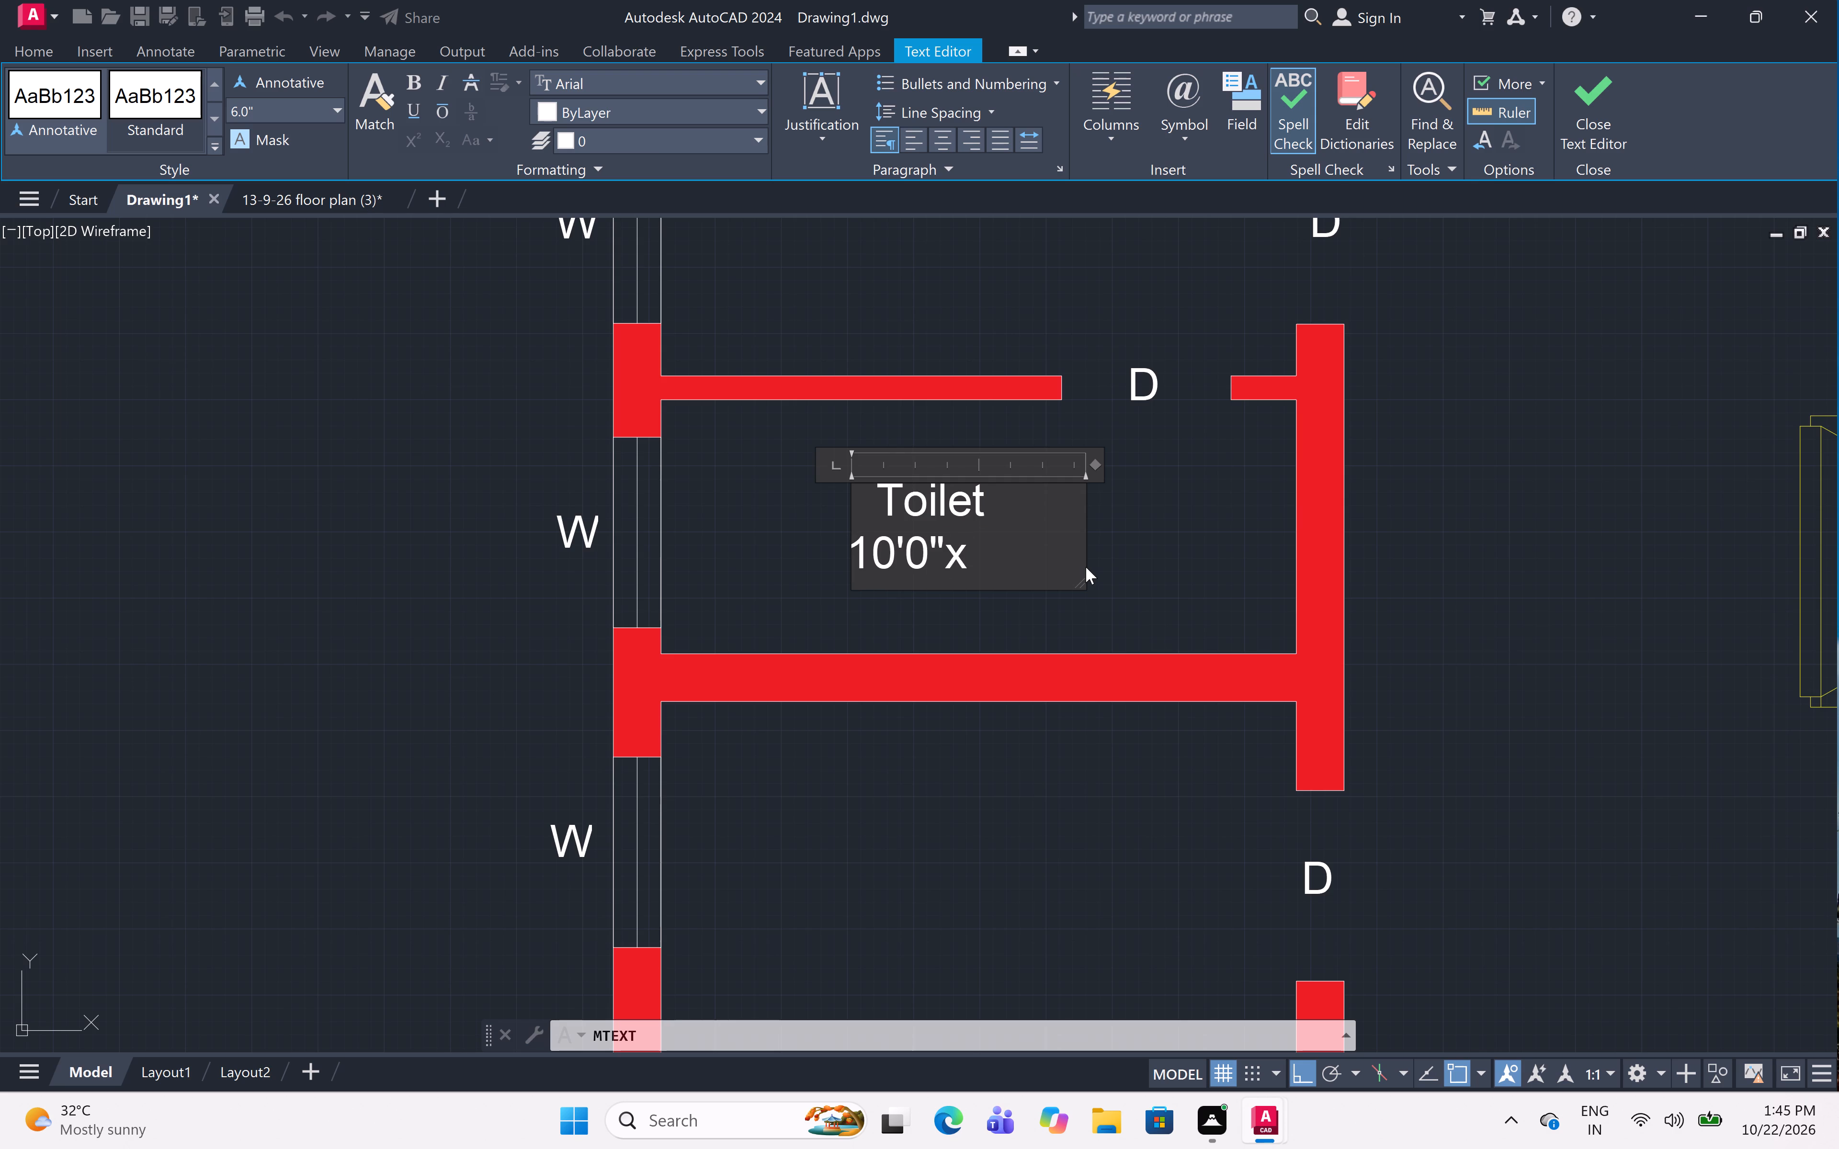
text(4'0)
key(shift+quotedbl)
click(1132, 617)
Create a multiline text reading Dining, indented by two spaces, in the room directly below the 10'0"x4'0" Toilet.
scroll(1110, 477, down, 3)
middle_drag(1091, 612, 1058, 566)
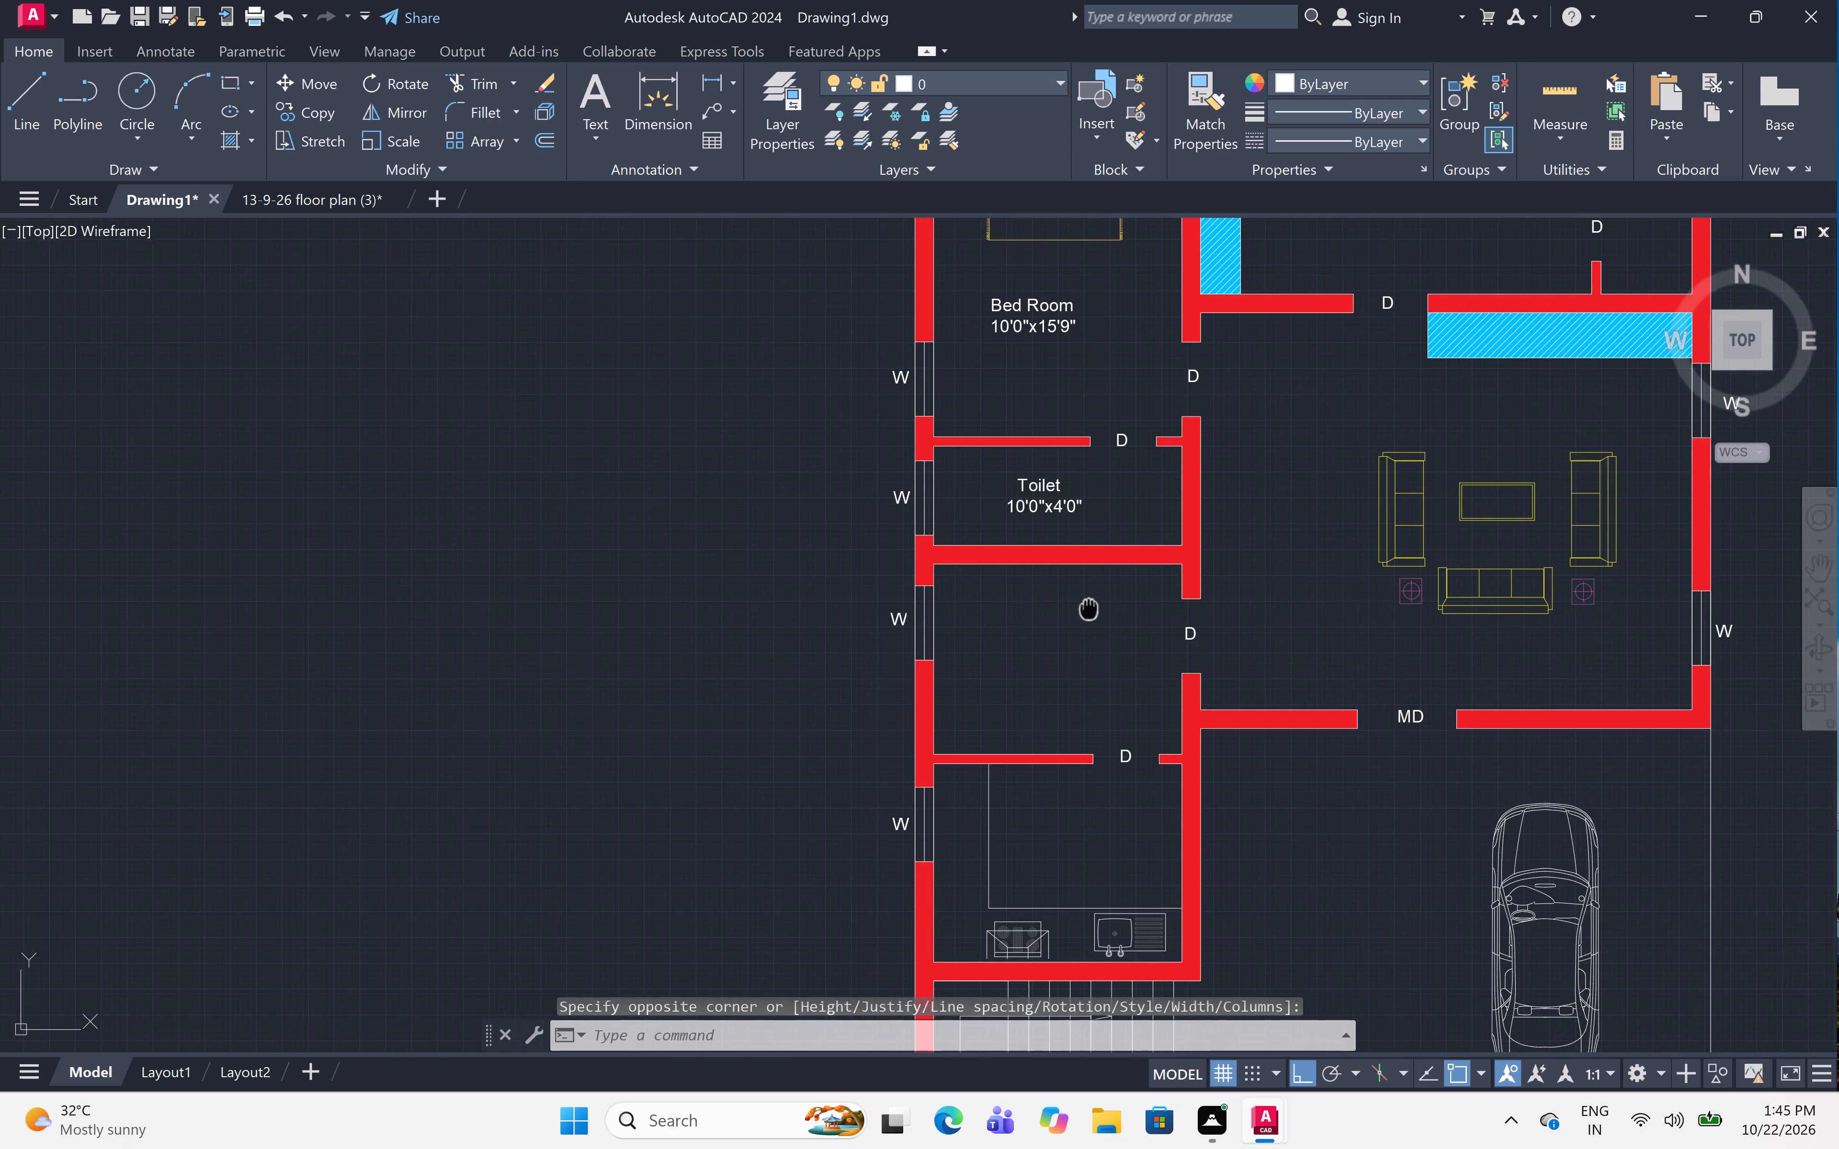
middle_drag(1058, 566, 1033, 546)
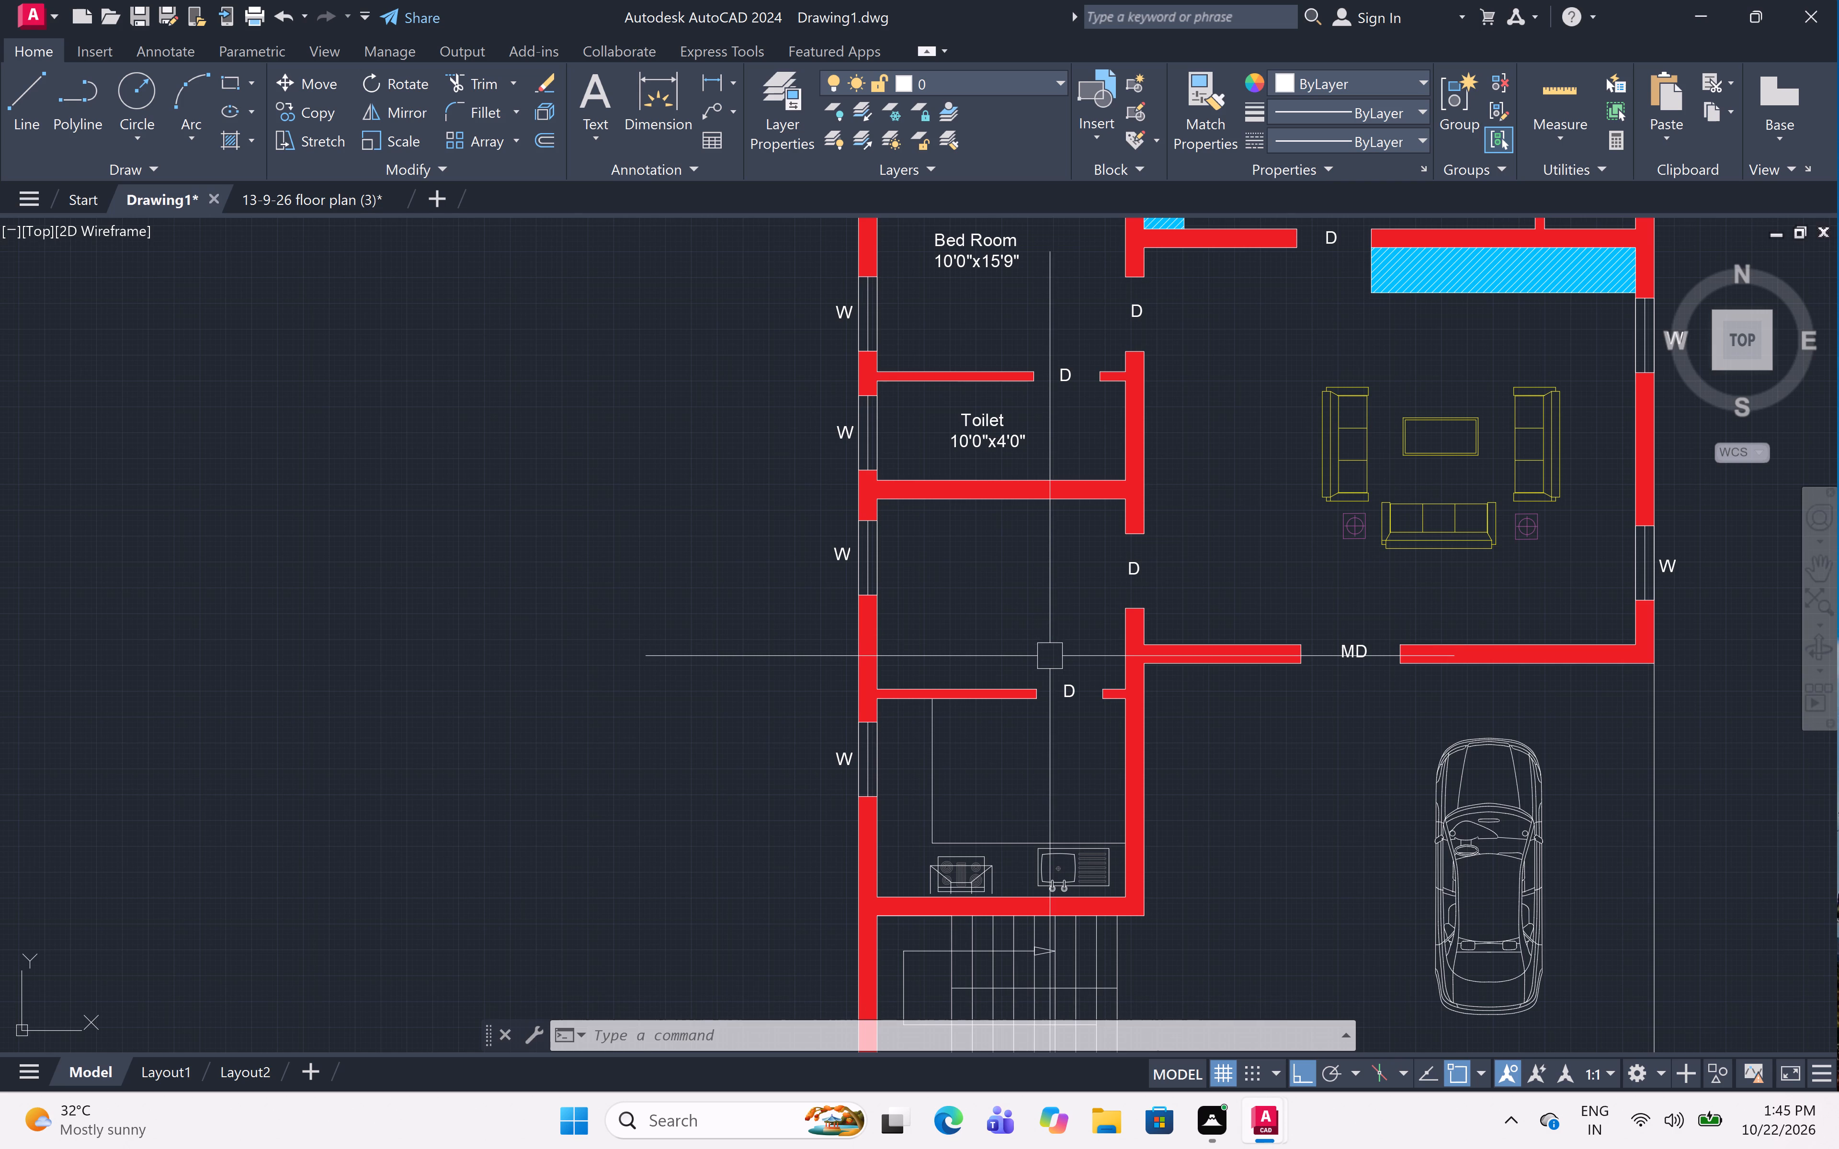
scroll(1030, 653, up, 1)
middle_drag(1030, 653, 1002, 596)
scroll(978, 549, up, 1)
middle_drag(978, 547, 984, 620)
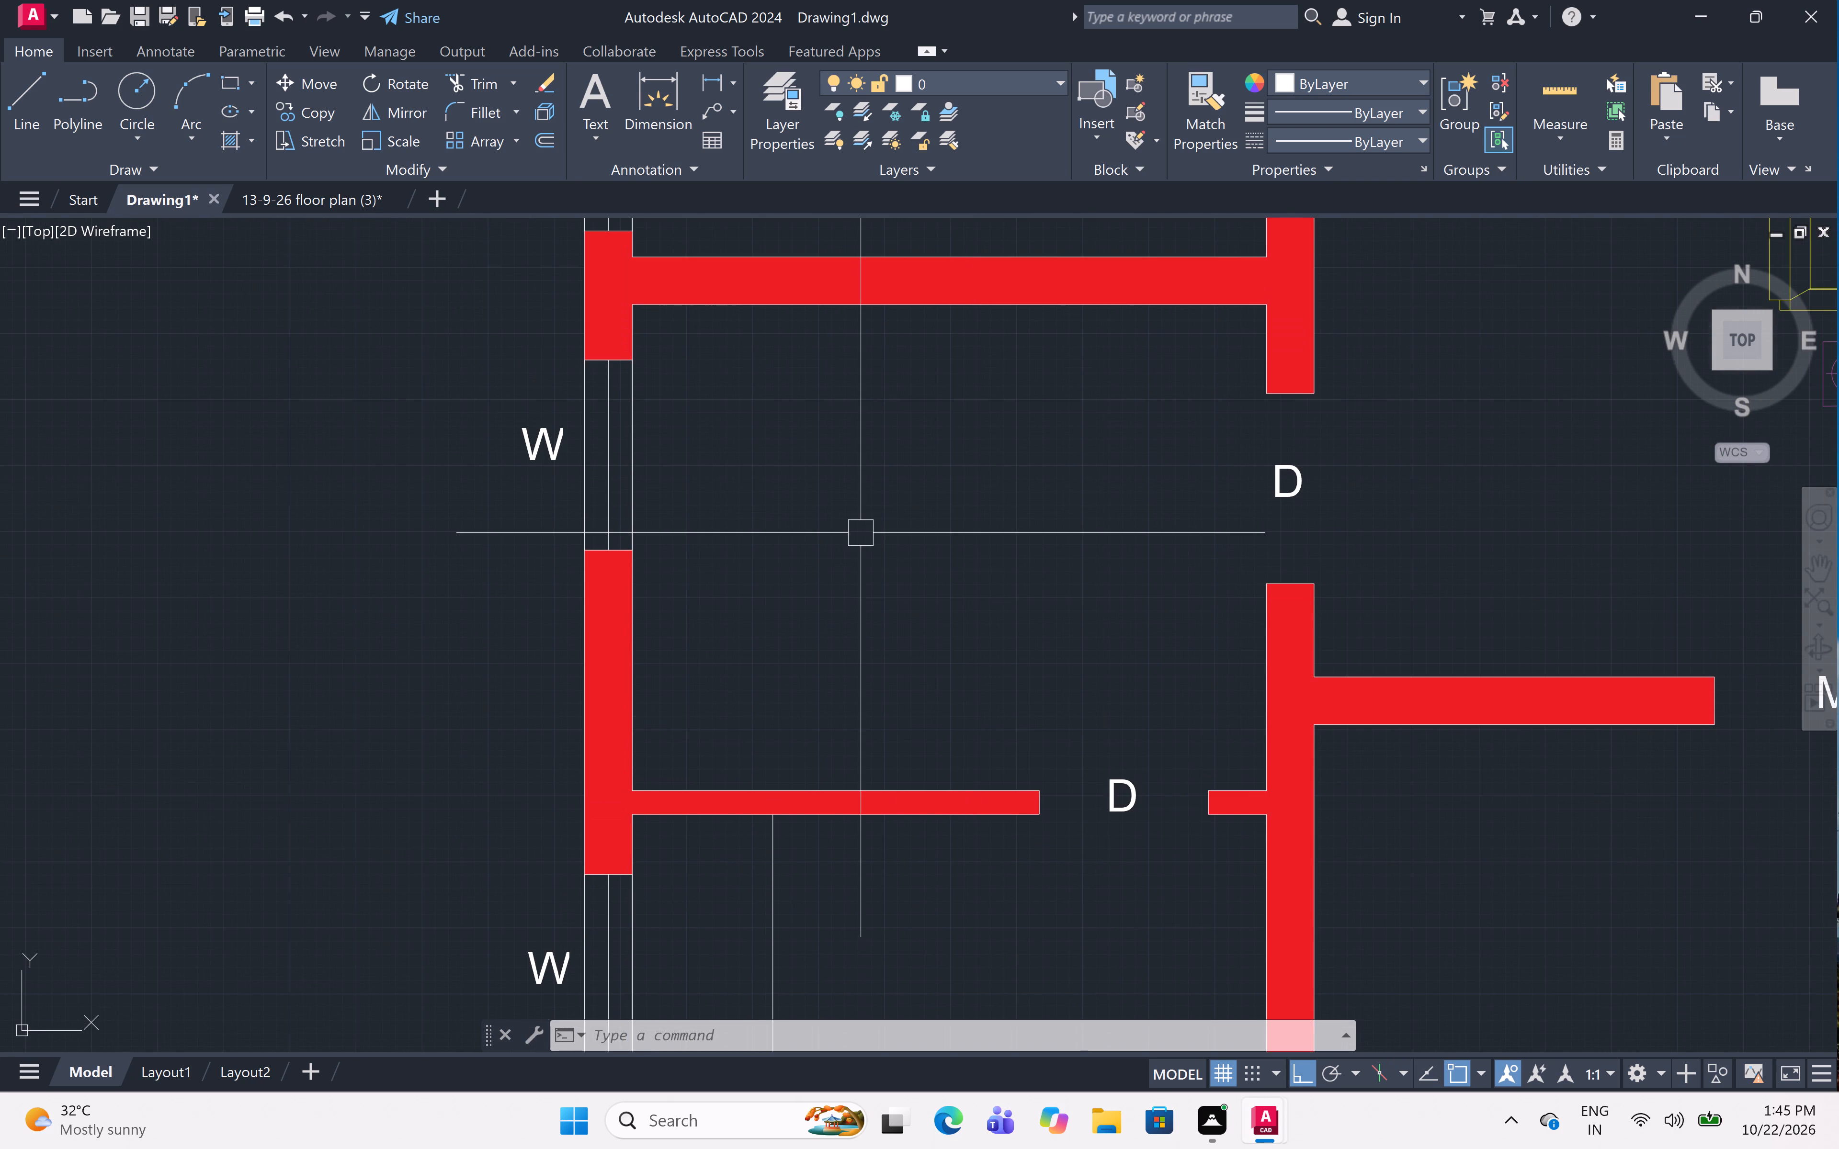
text(mt)
key(space)
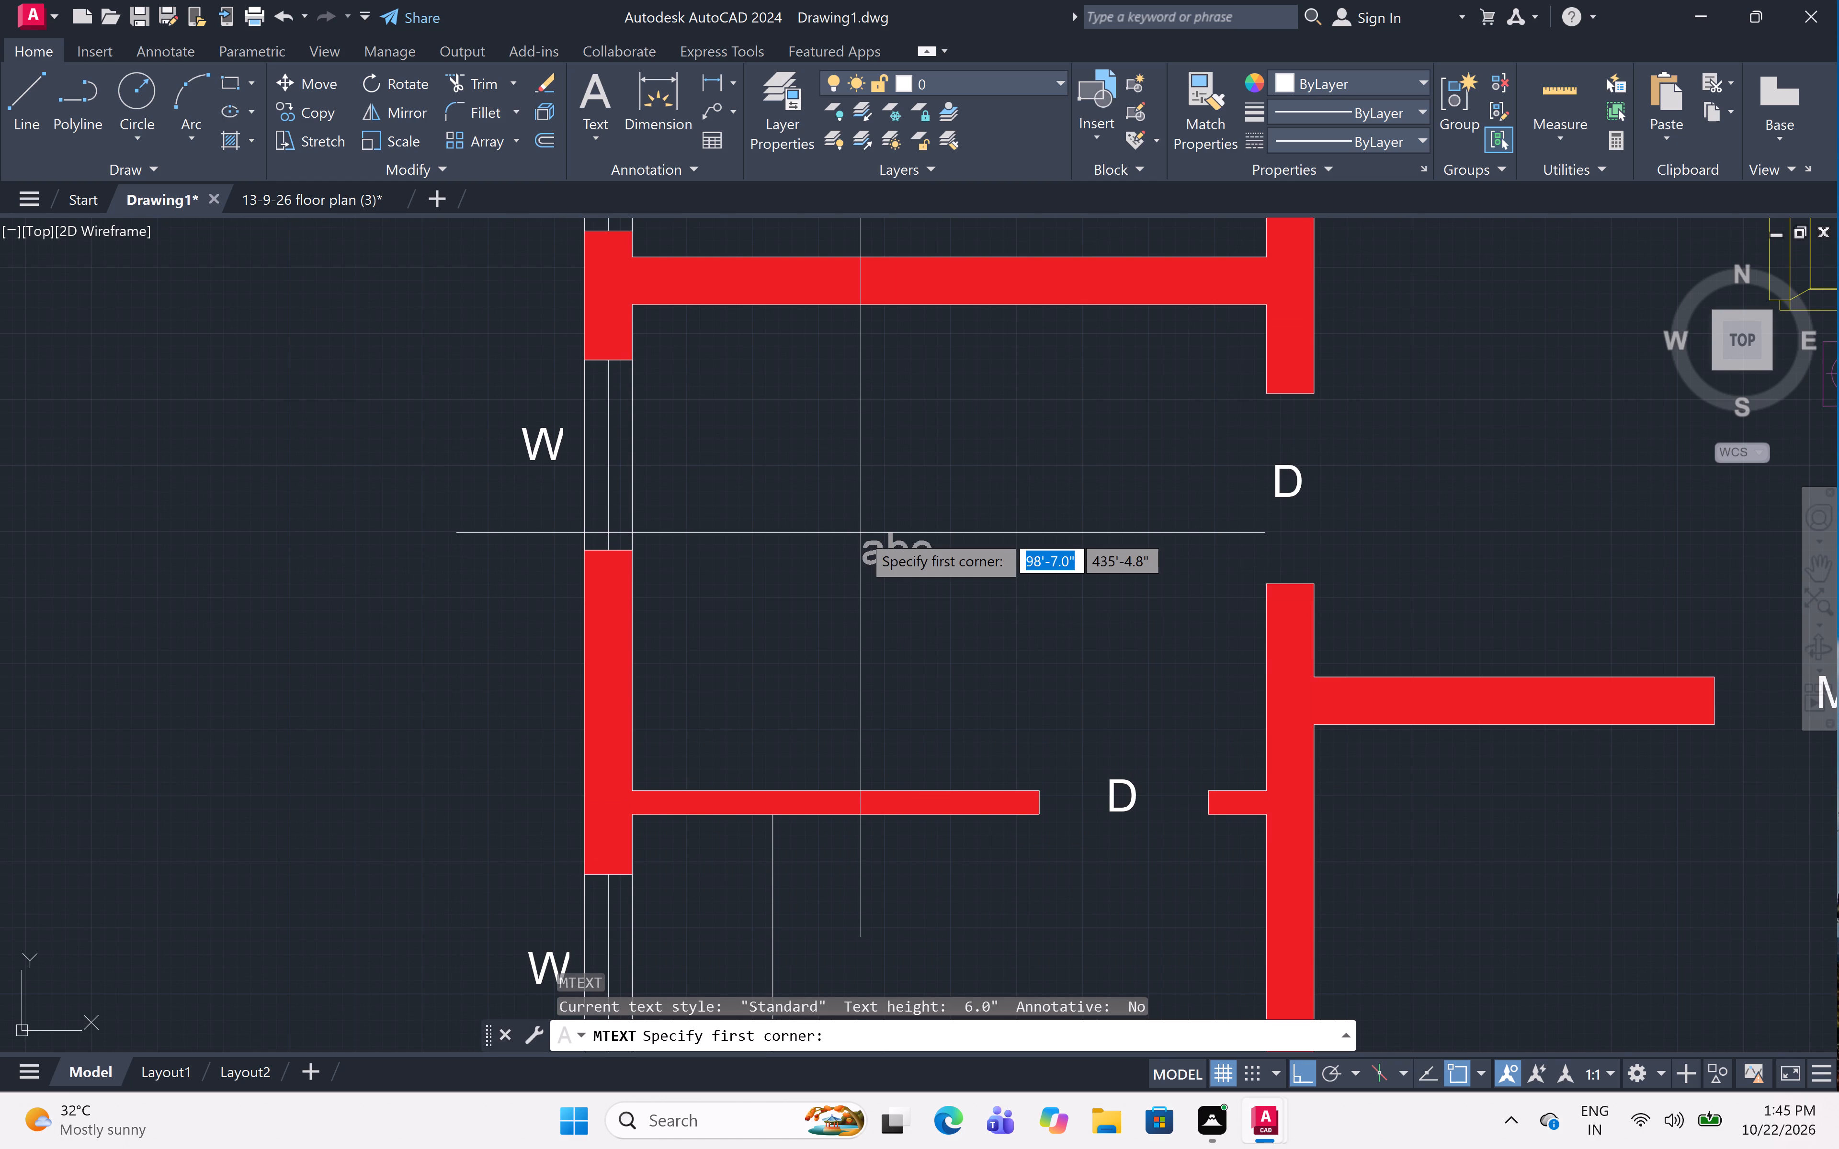
scroll(781, 473, up, 1)
click(781, 473)
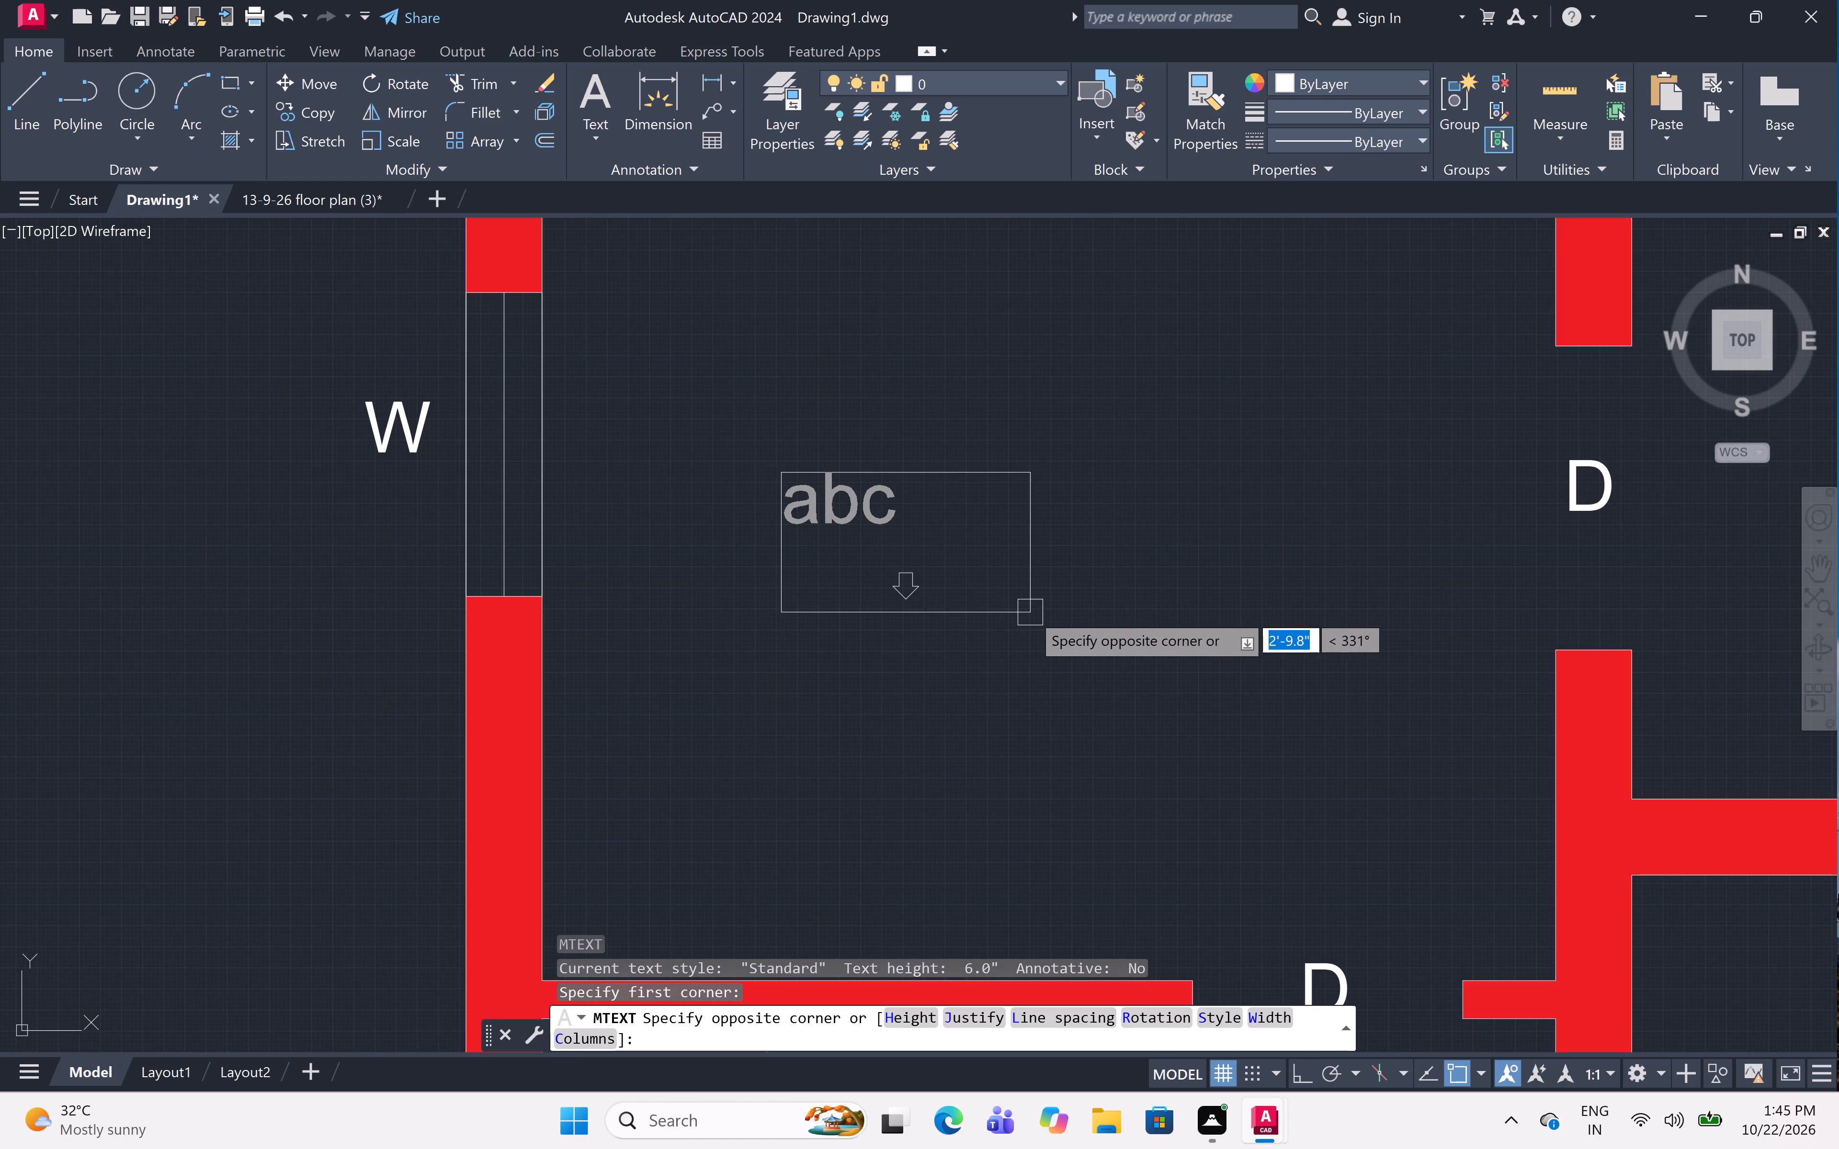
scroll(1030, 607, down, 3)
click(1099, 634)
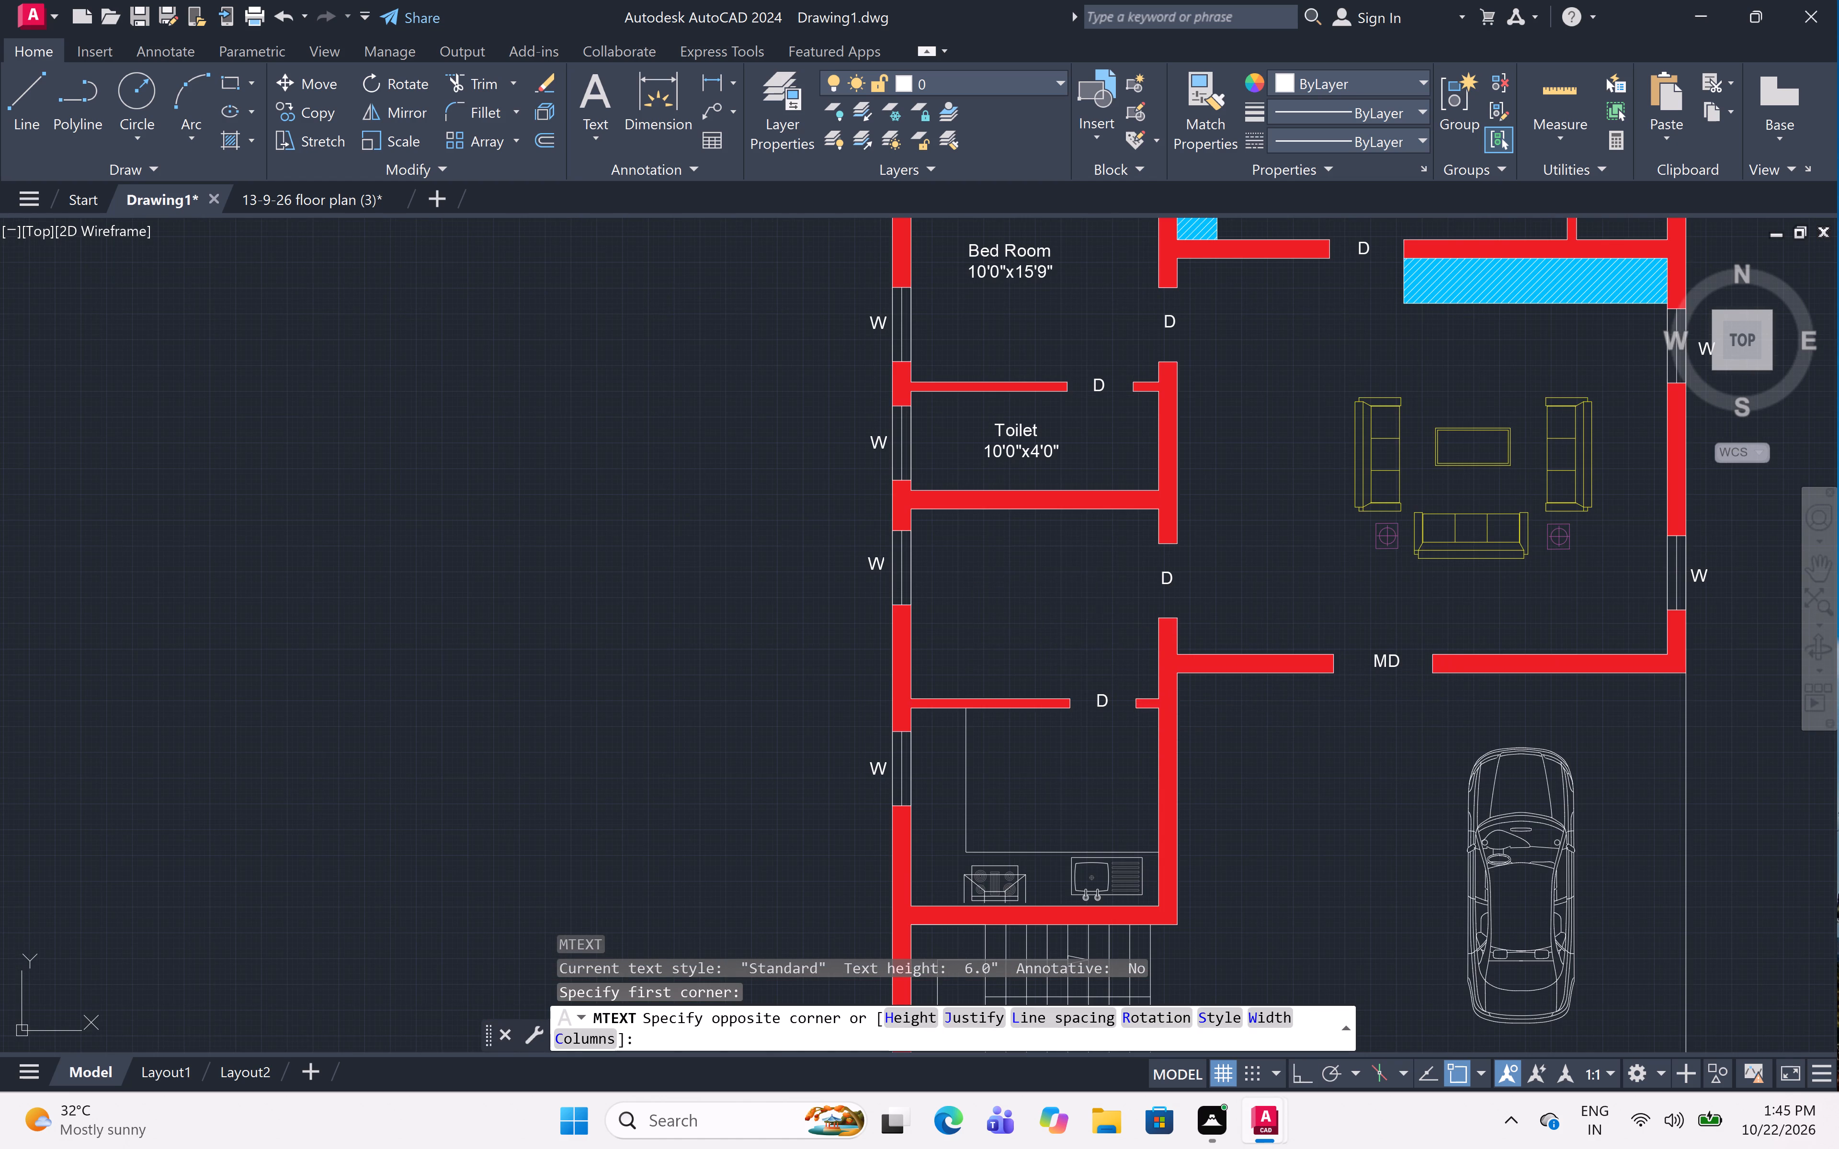
scroll(1075, 631, up, 4)
scroll(1025, 586, up, 1)
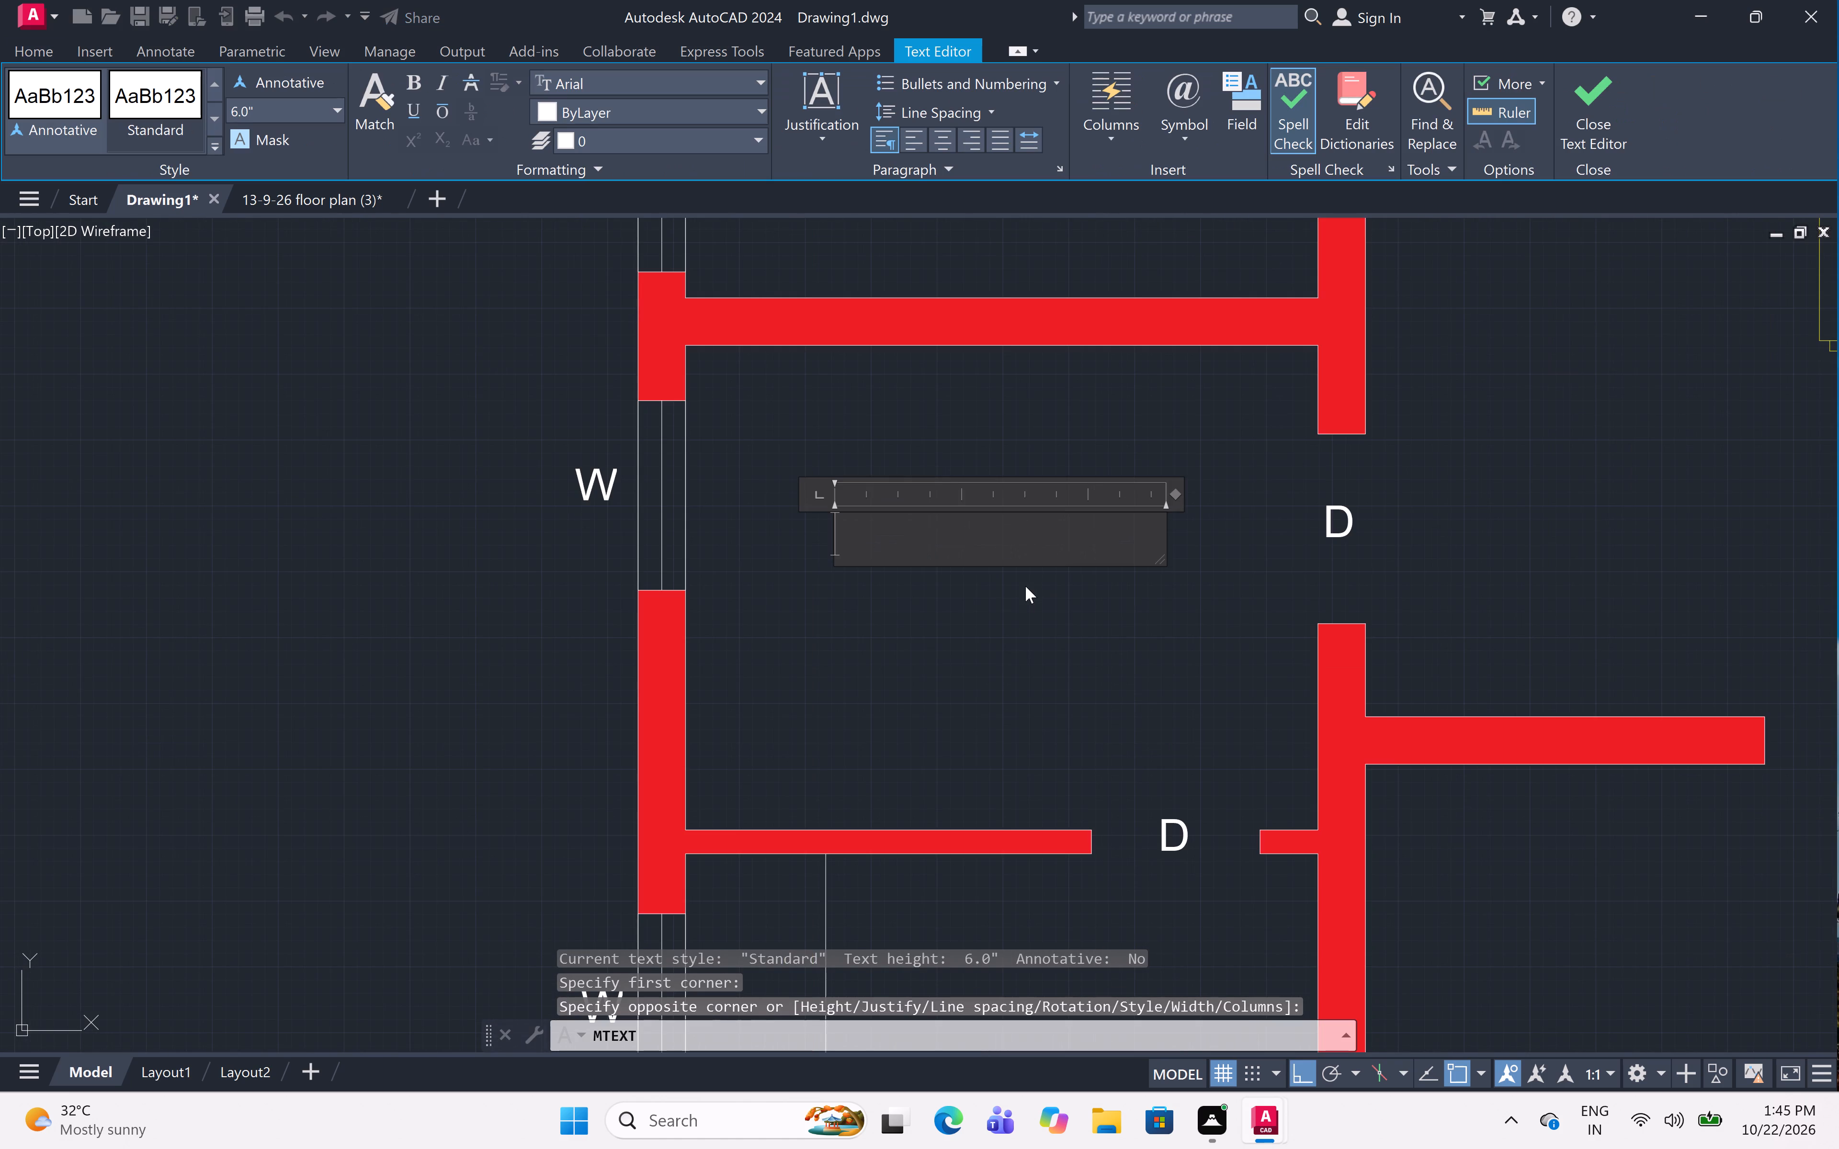
key(space)
key(space)
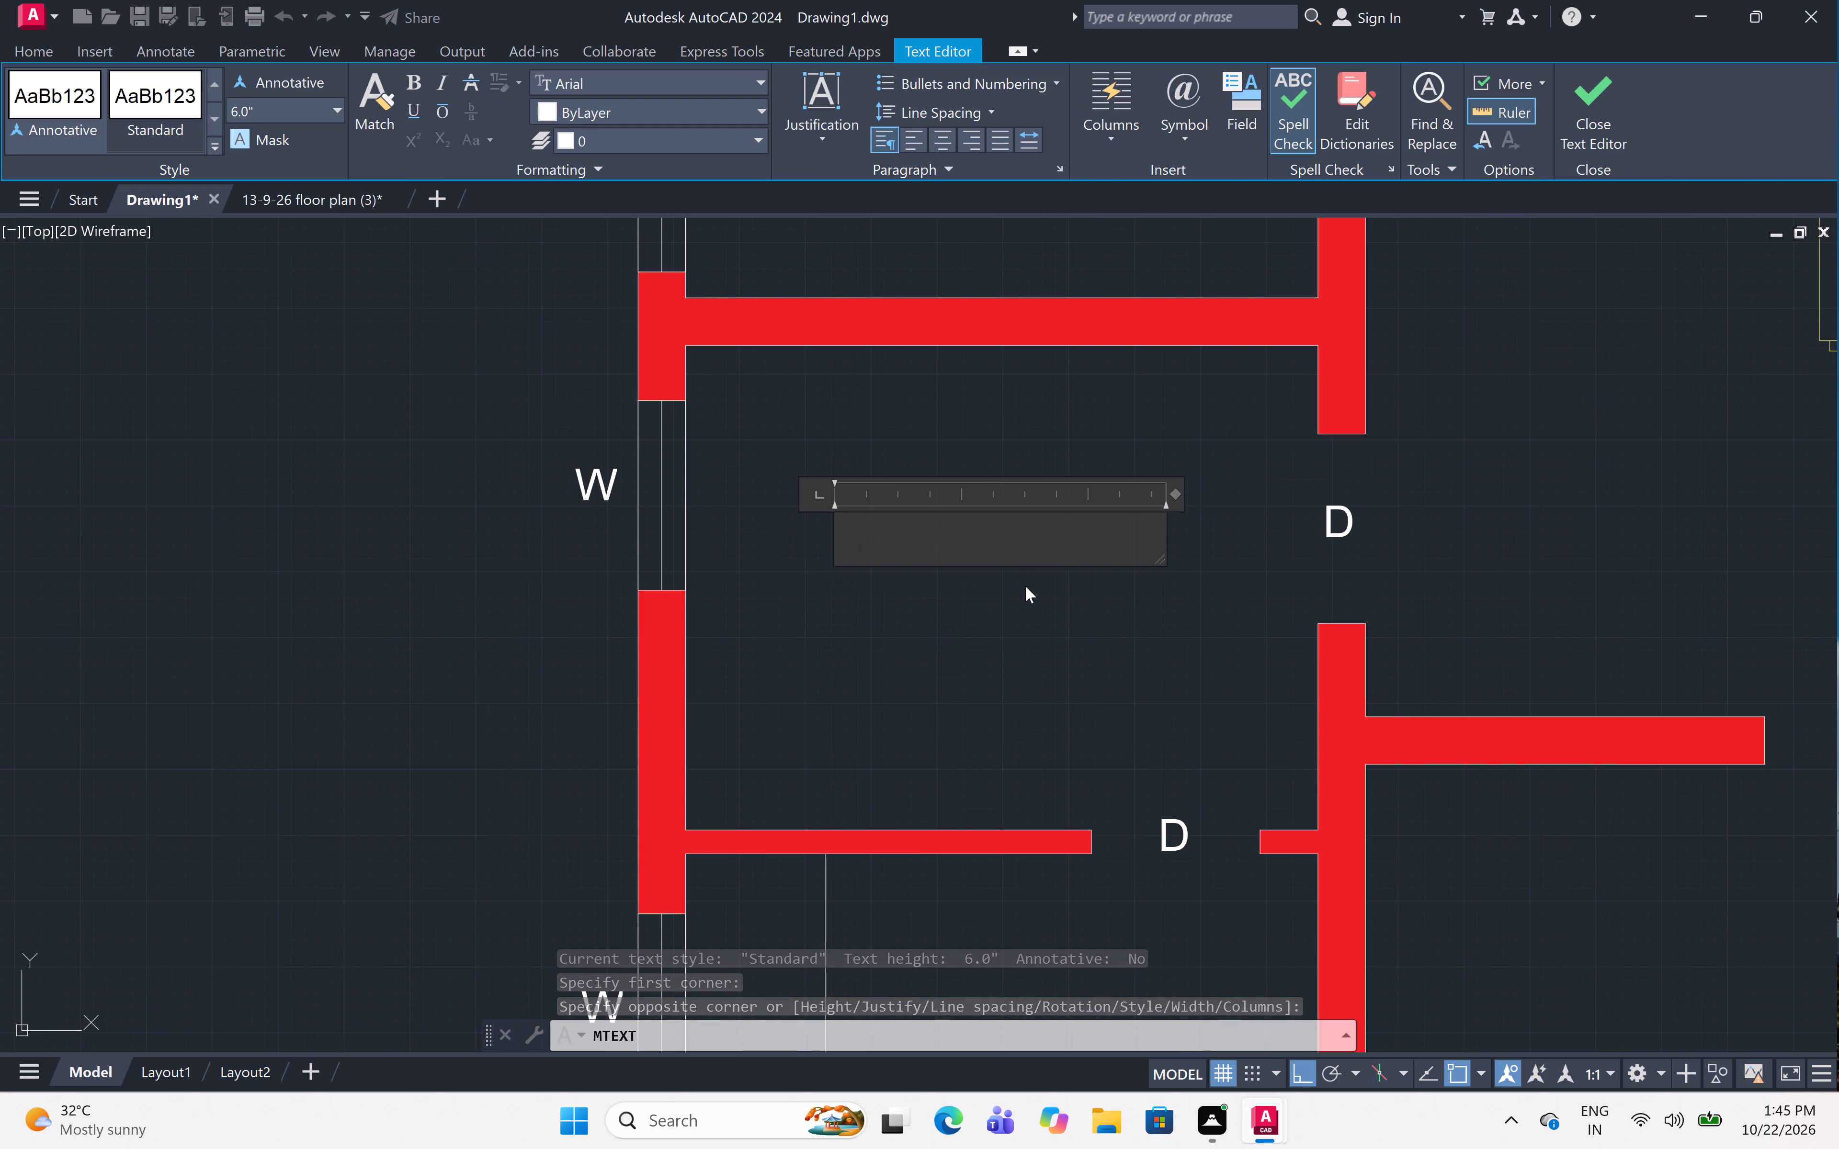
text(ining)
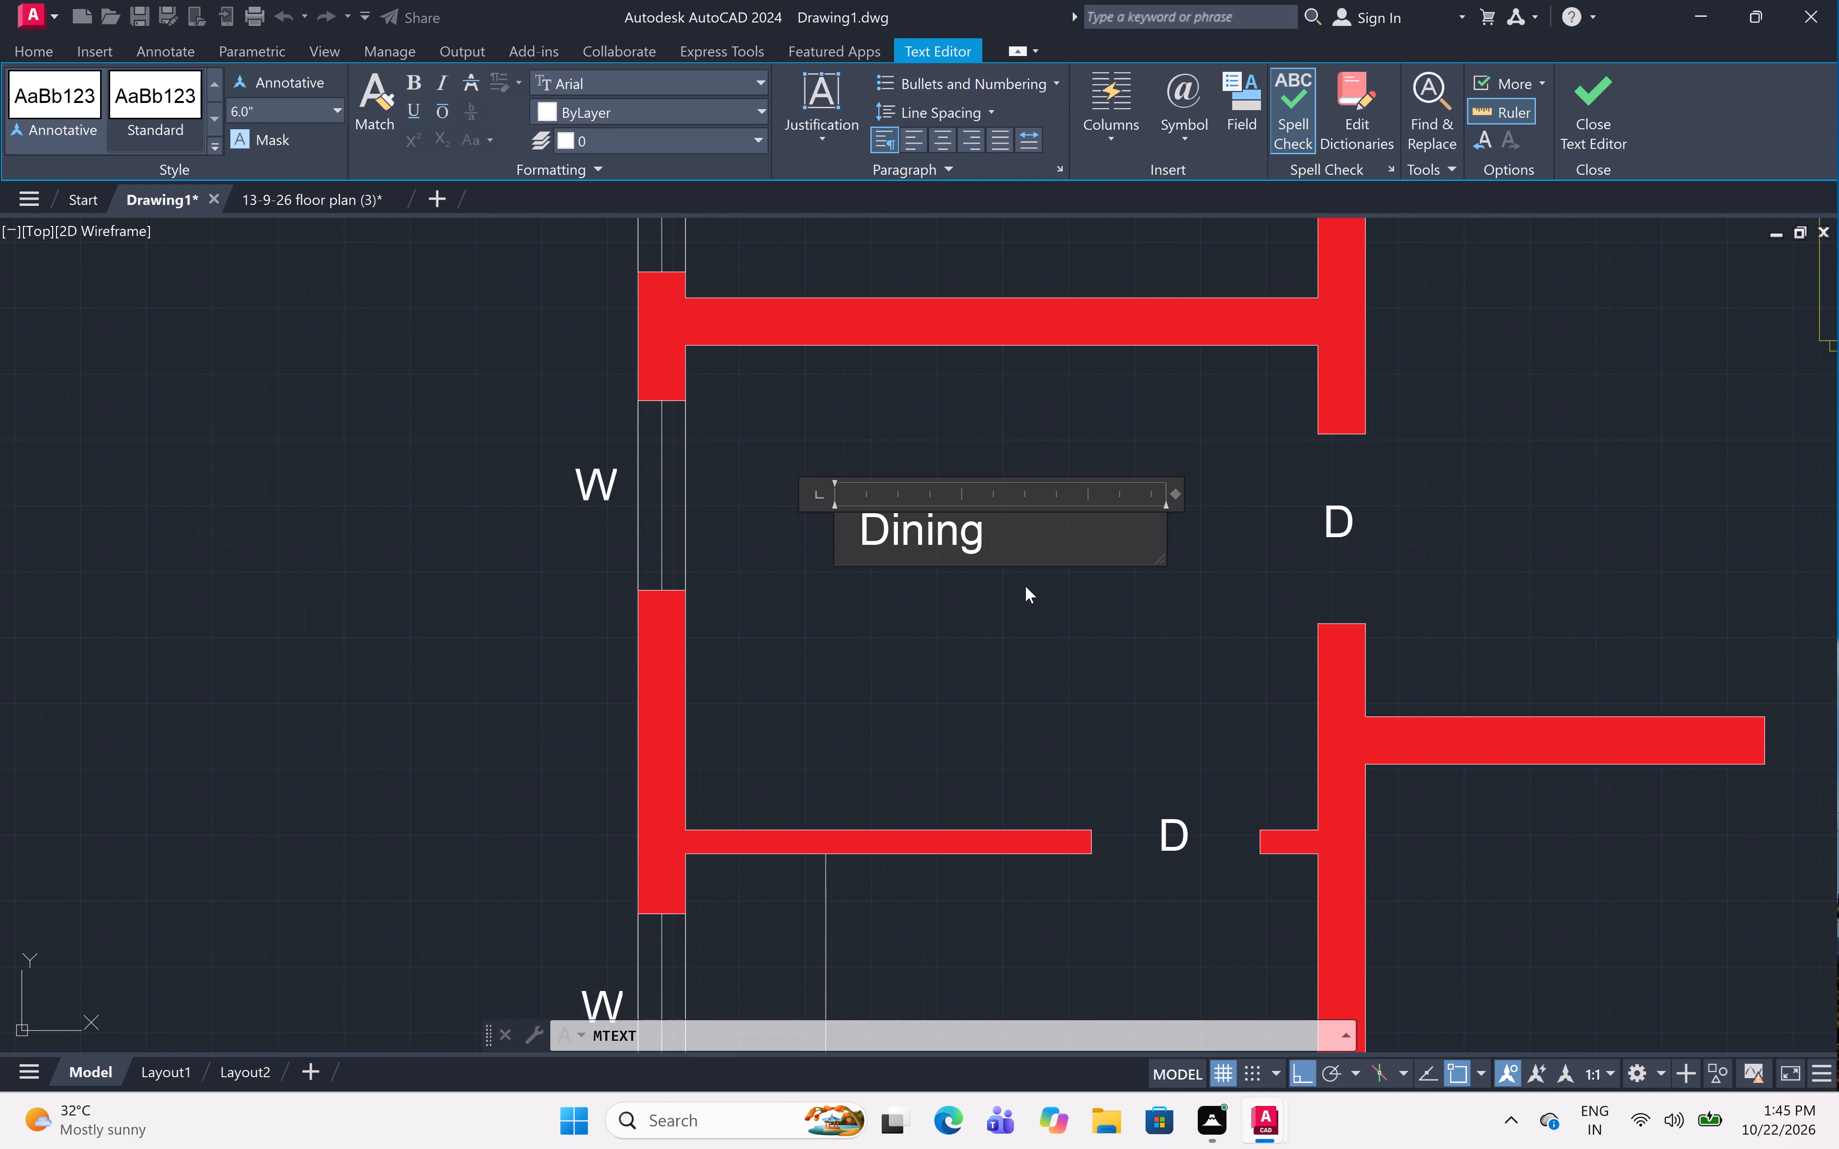
Add the room size 10'0"x7'8" as the Dining label's second line and finish the text.
key(Return)
key(1)
key(0)
text('0)
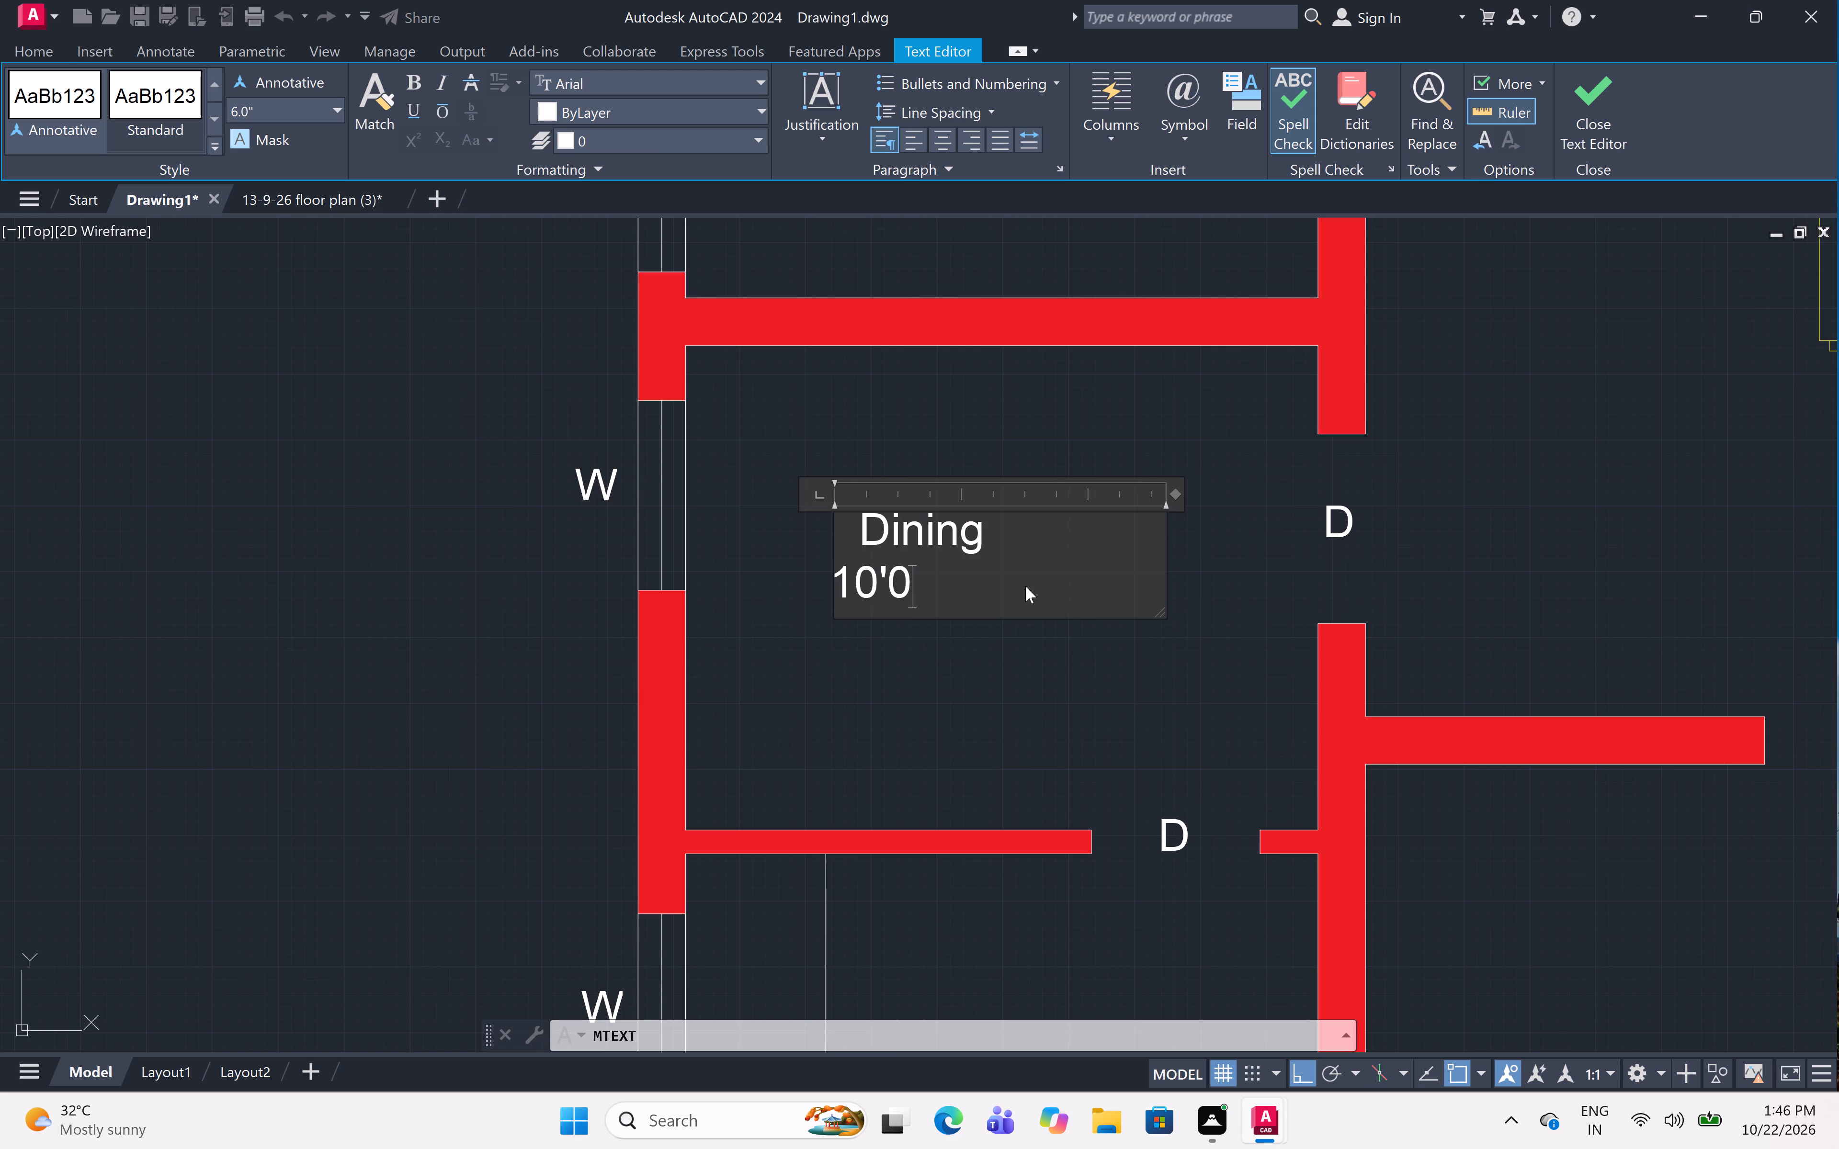
key(shift+quotedbl)
key(x)
text(7')
key(8)
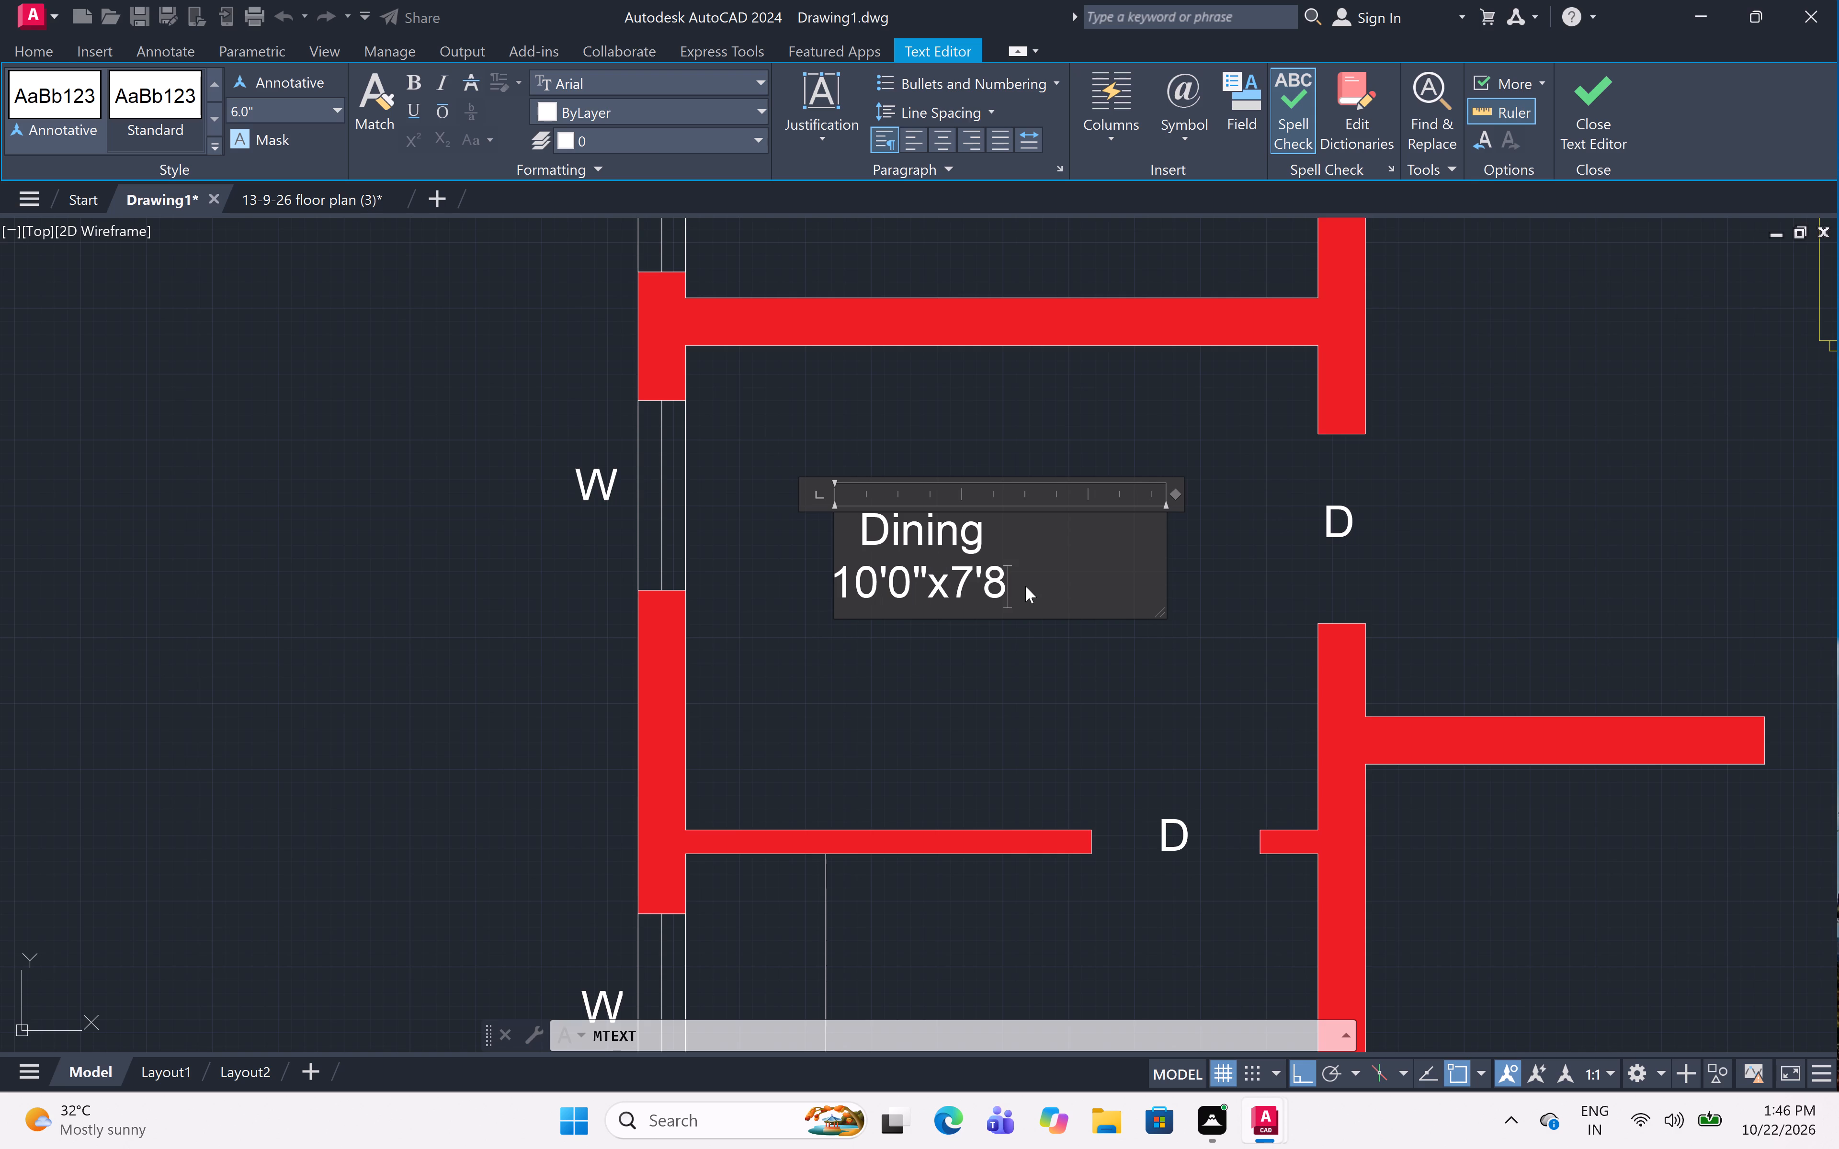
key(shift+quotedbl)
click(928, 651)
Create a multiline text reading Kitchen in the room with the stove and sink, below the Dining room.
scroll(978, 536, down, 4)
scroll(1007, 636, up, 3)
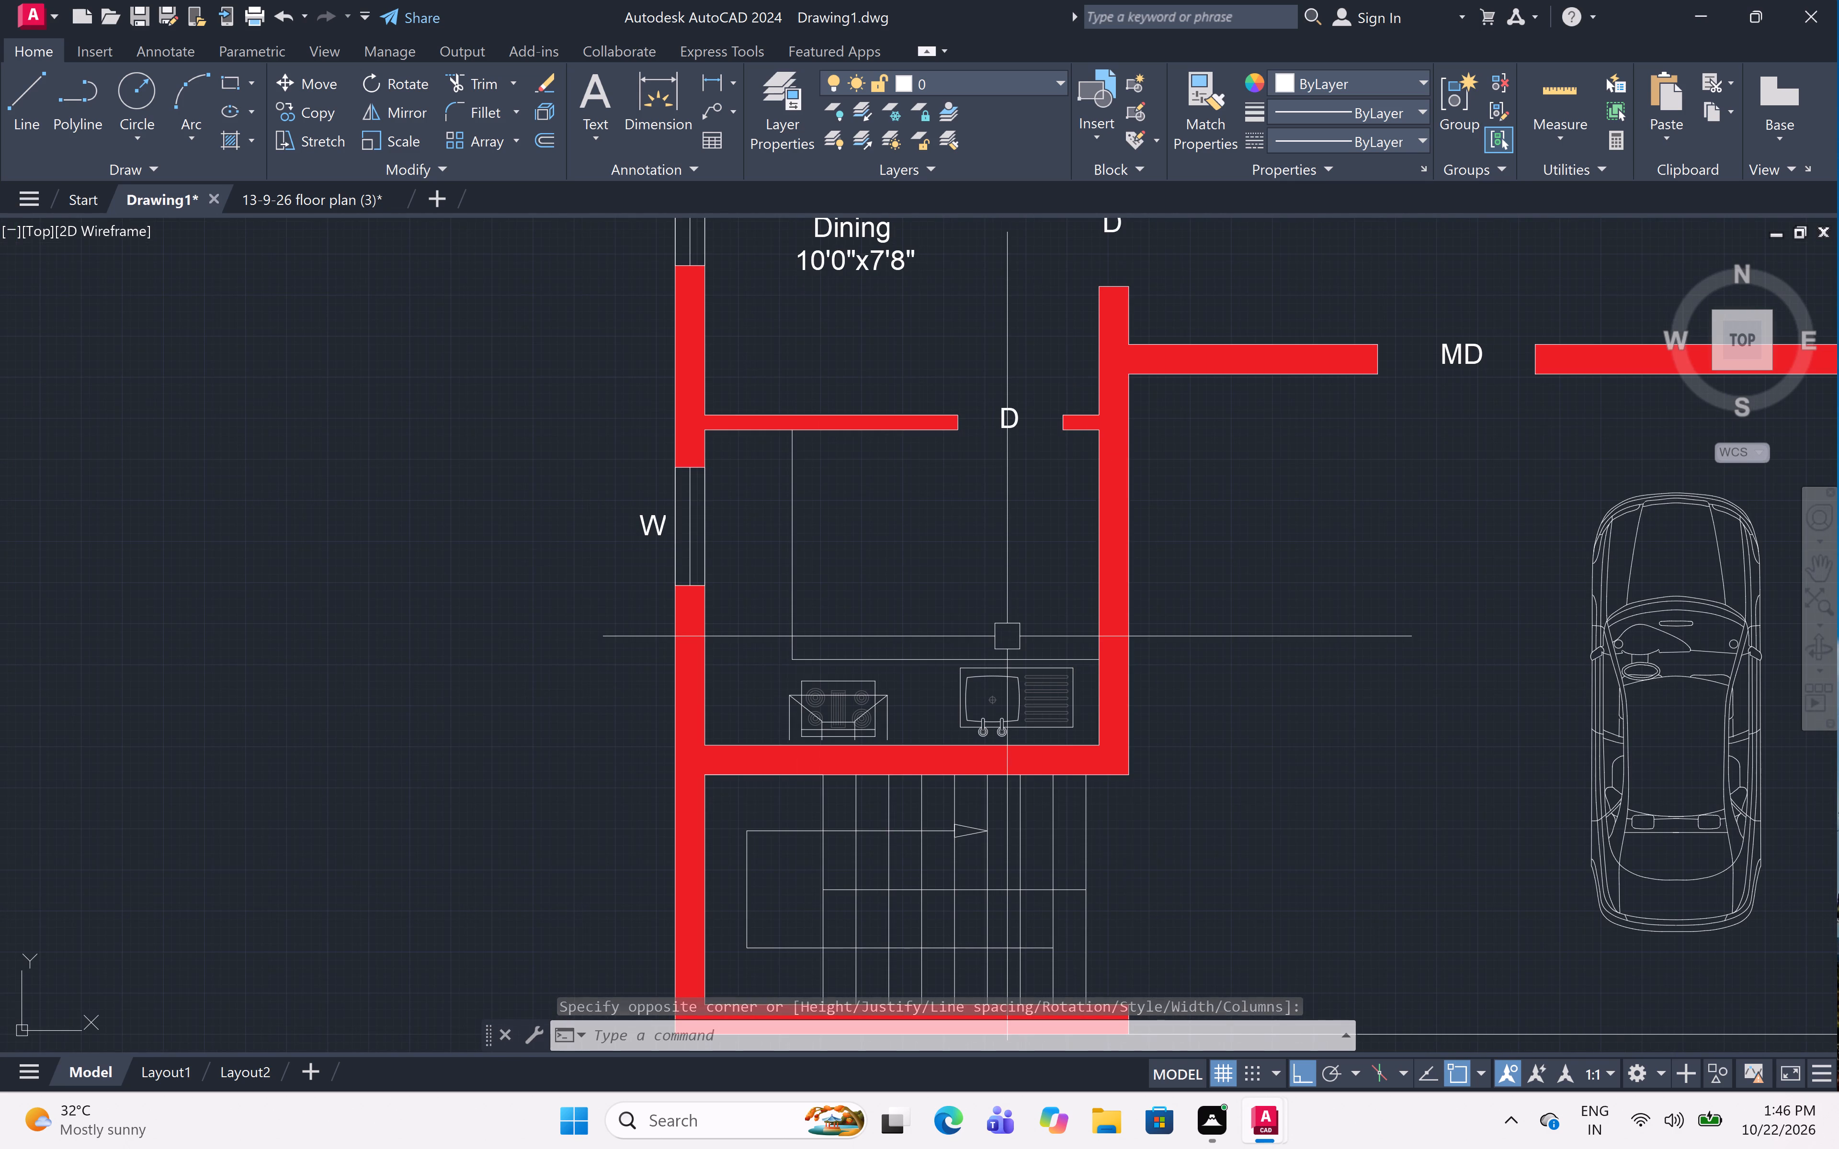
text(mt)
key(space)
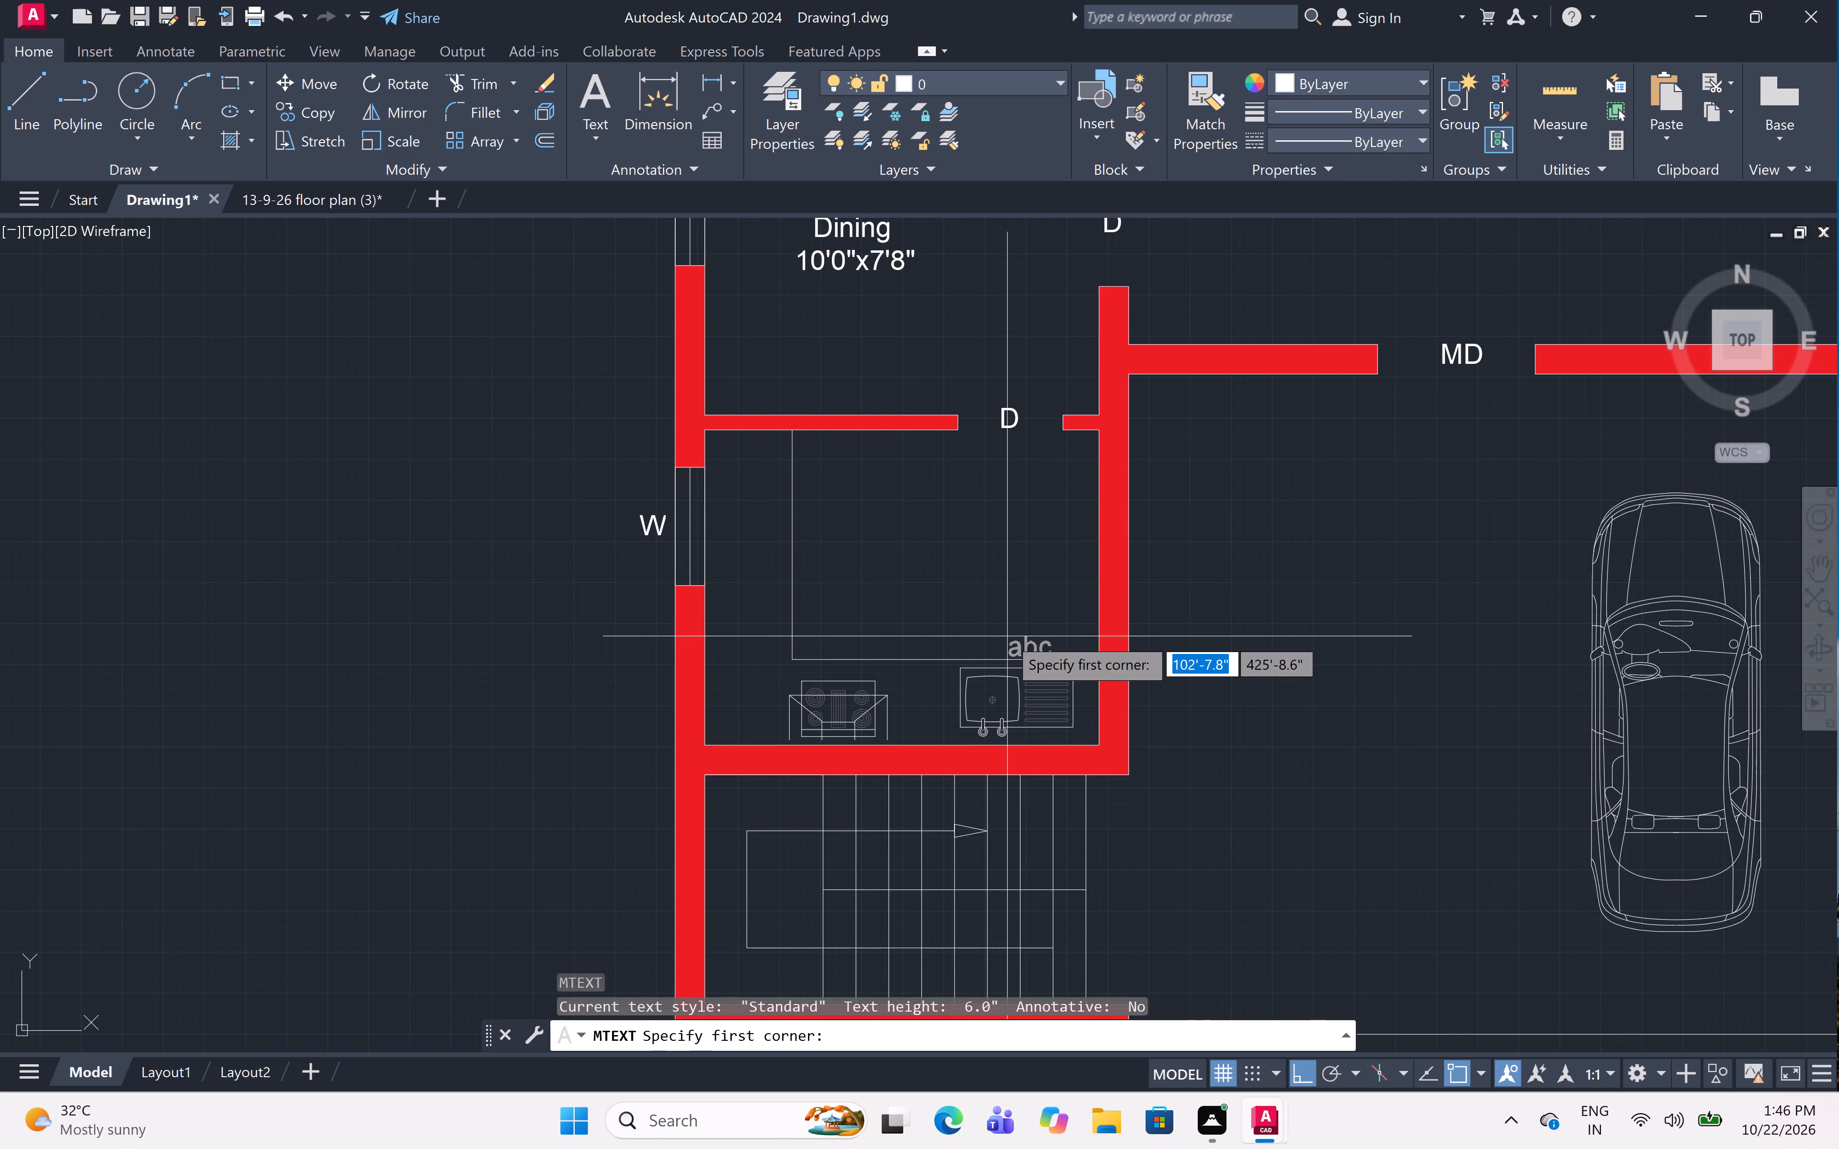
scroll(1007, 636, up, 2)
scroll(724, 425, down, 2)
middle_drag(727, 430, 722, 490)
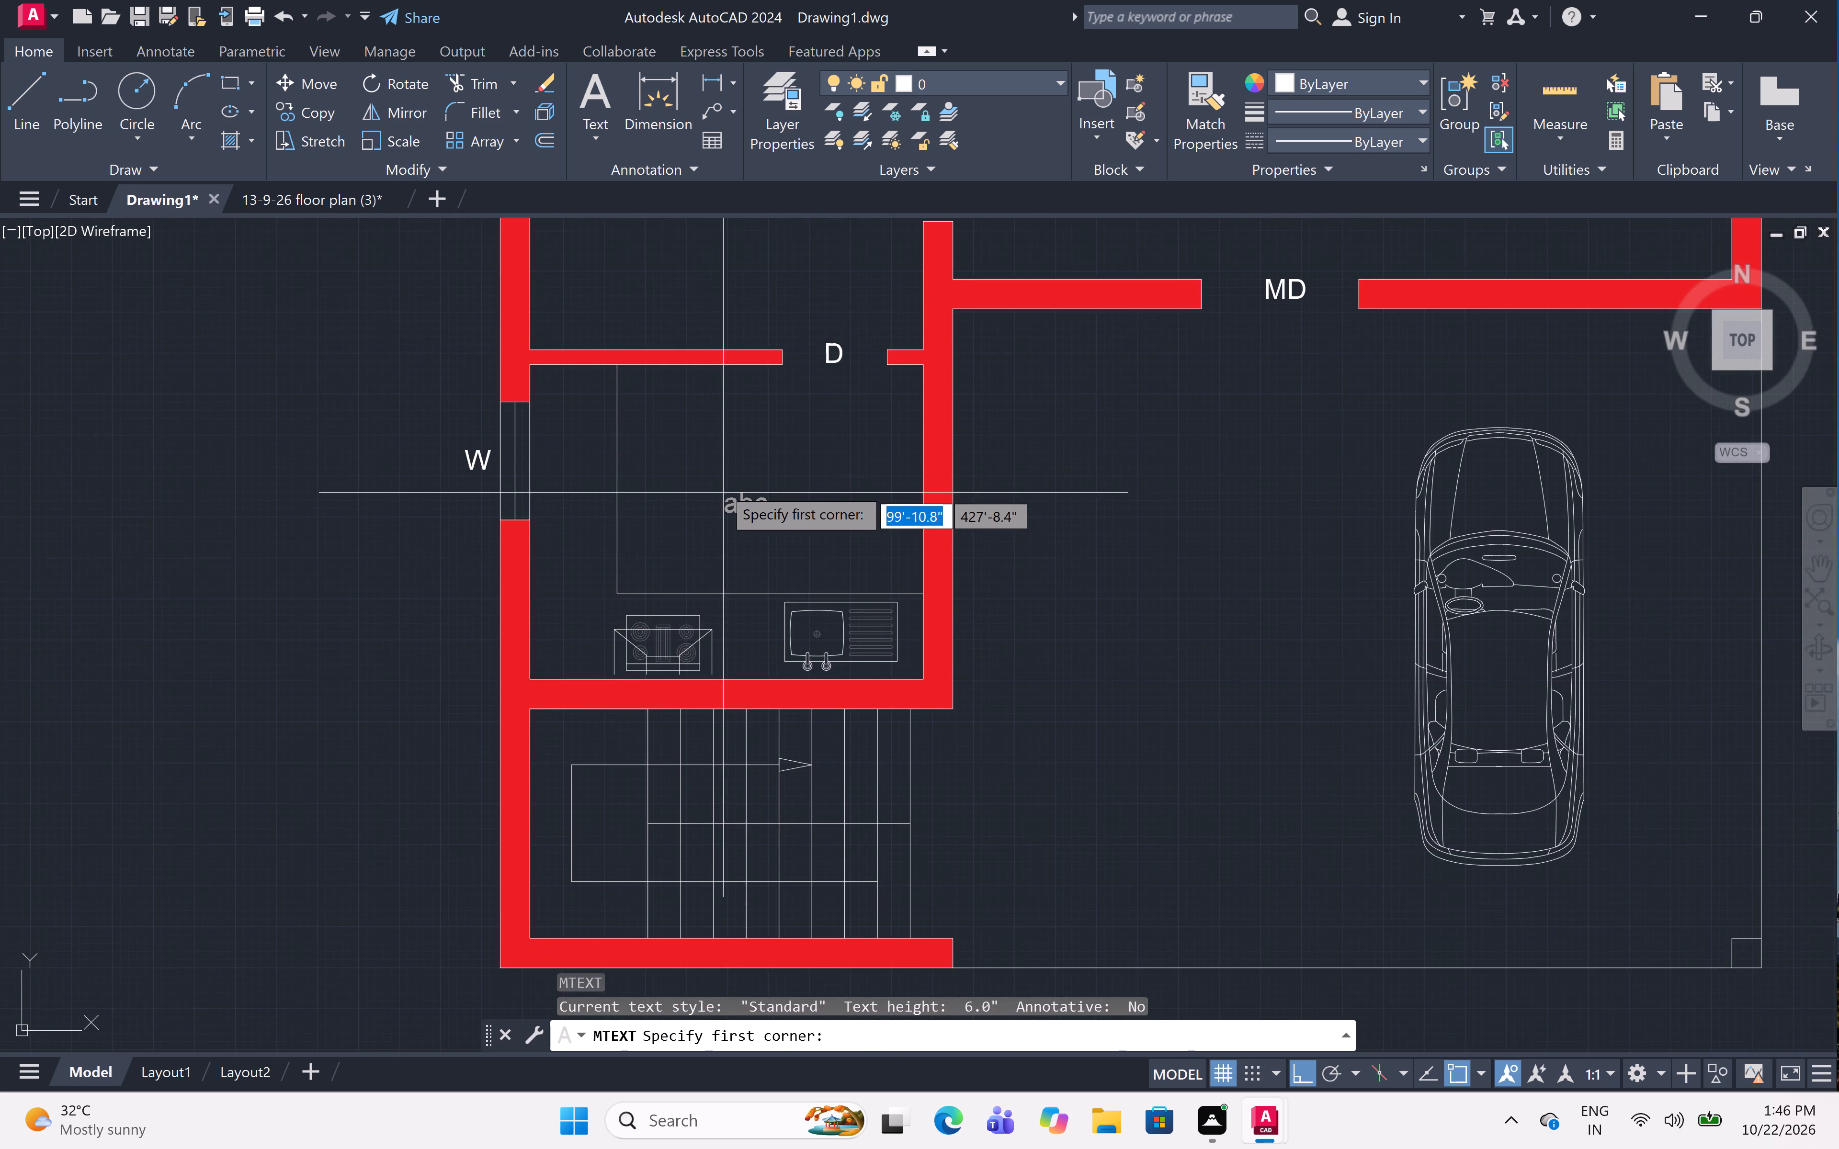
scroll(720, 484, up, 2)
middle_drag(721, 484, 735, 614)
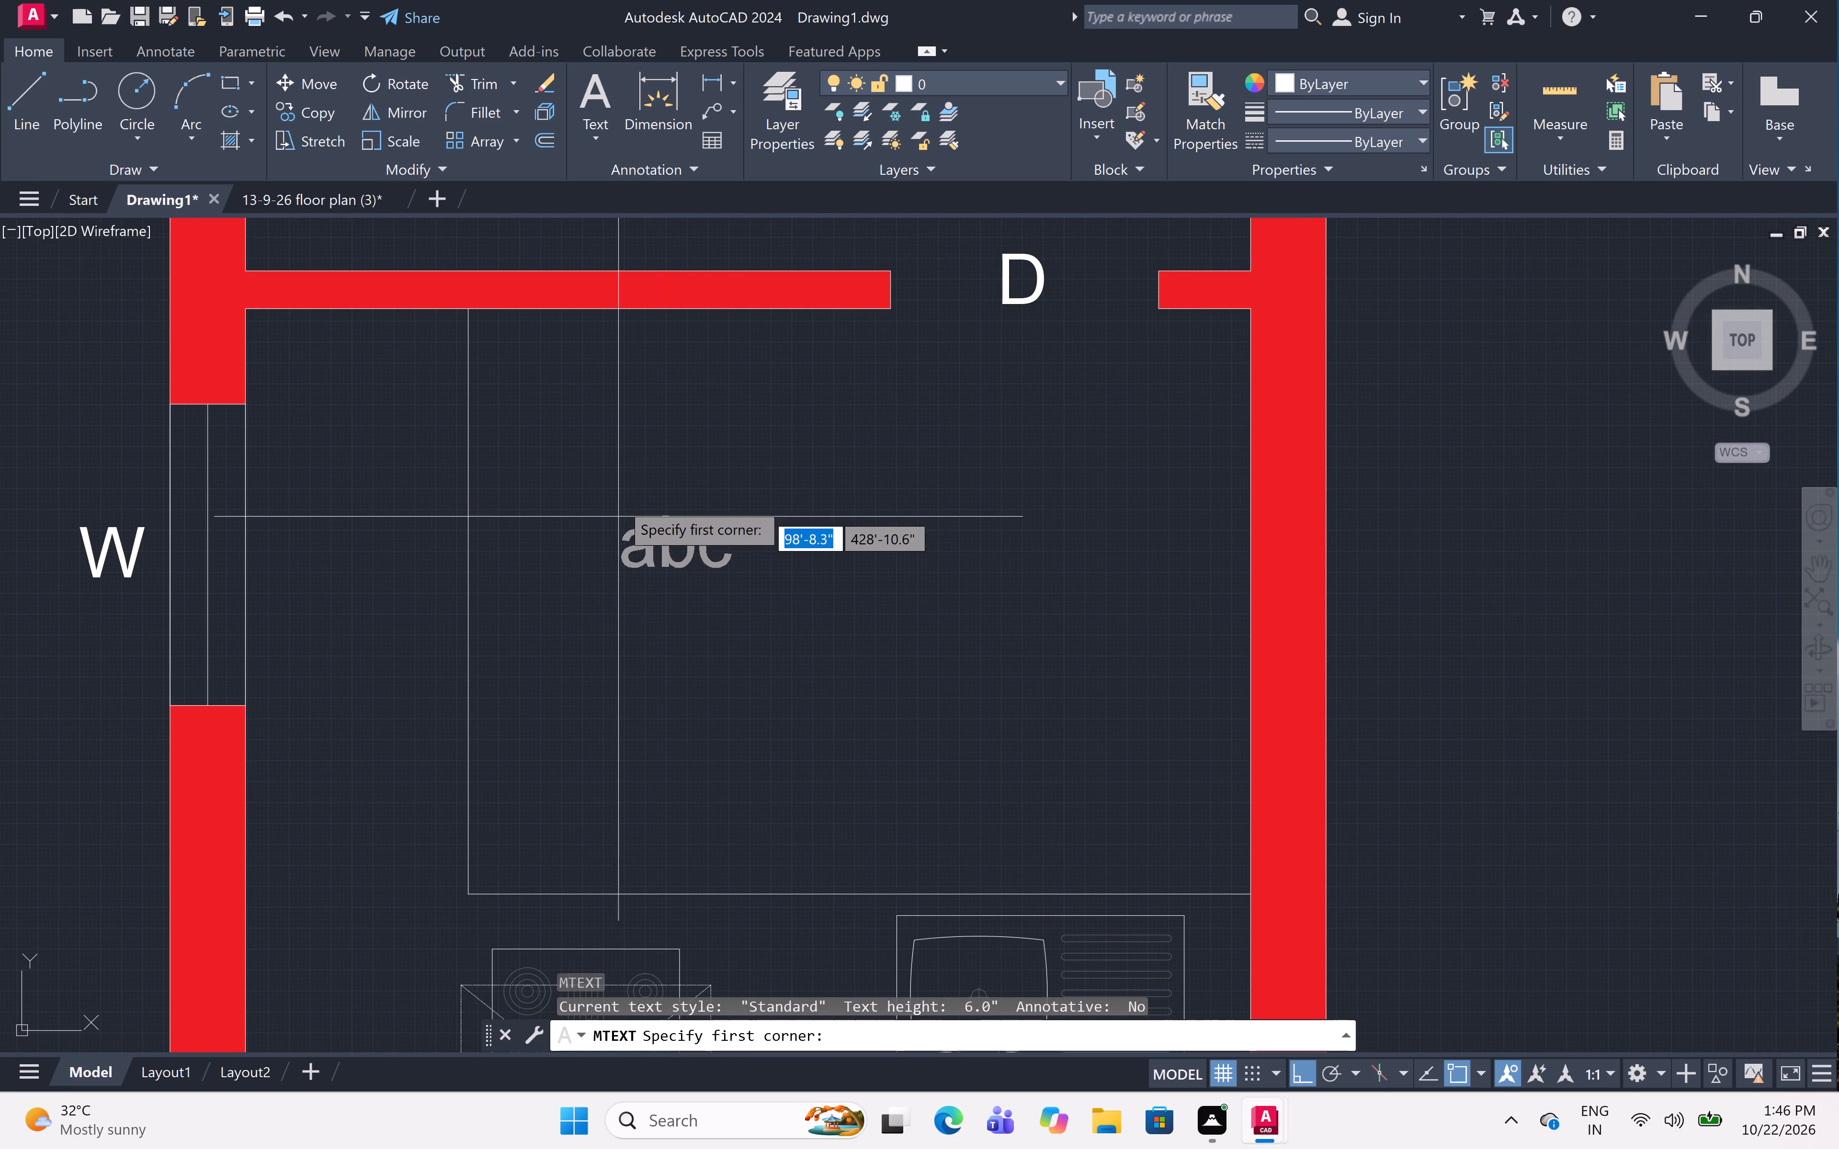
click(620, 487)
drag(1100, 720, 1105, 725)
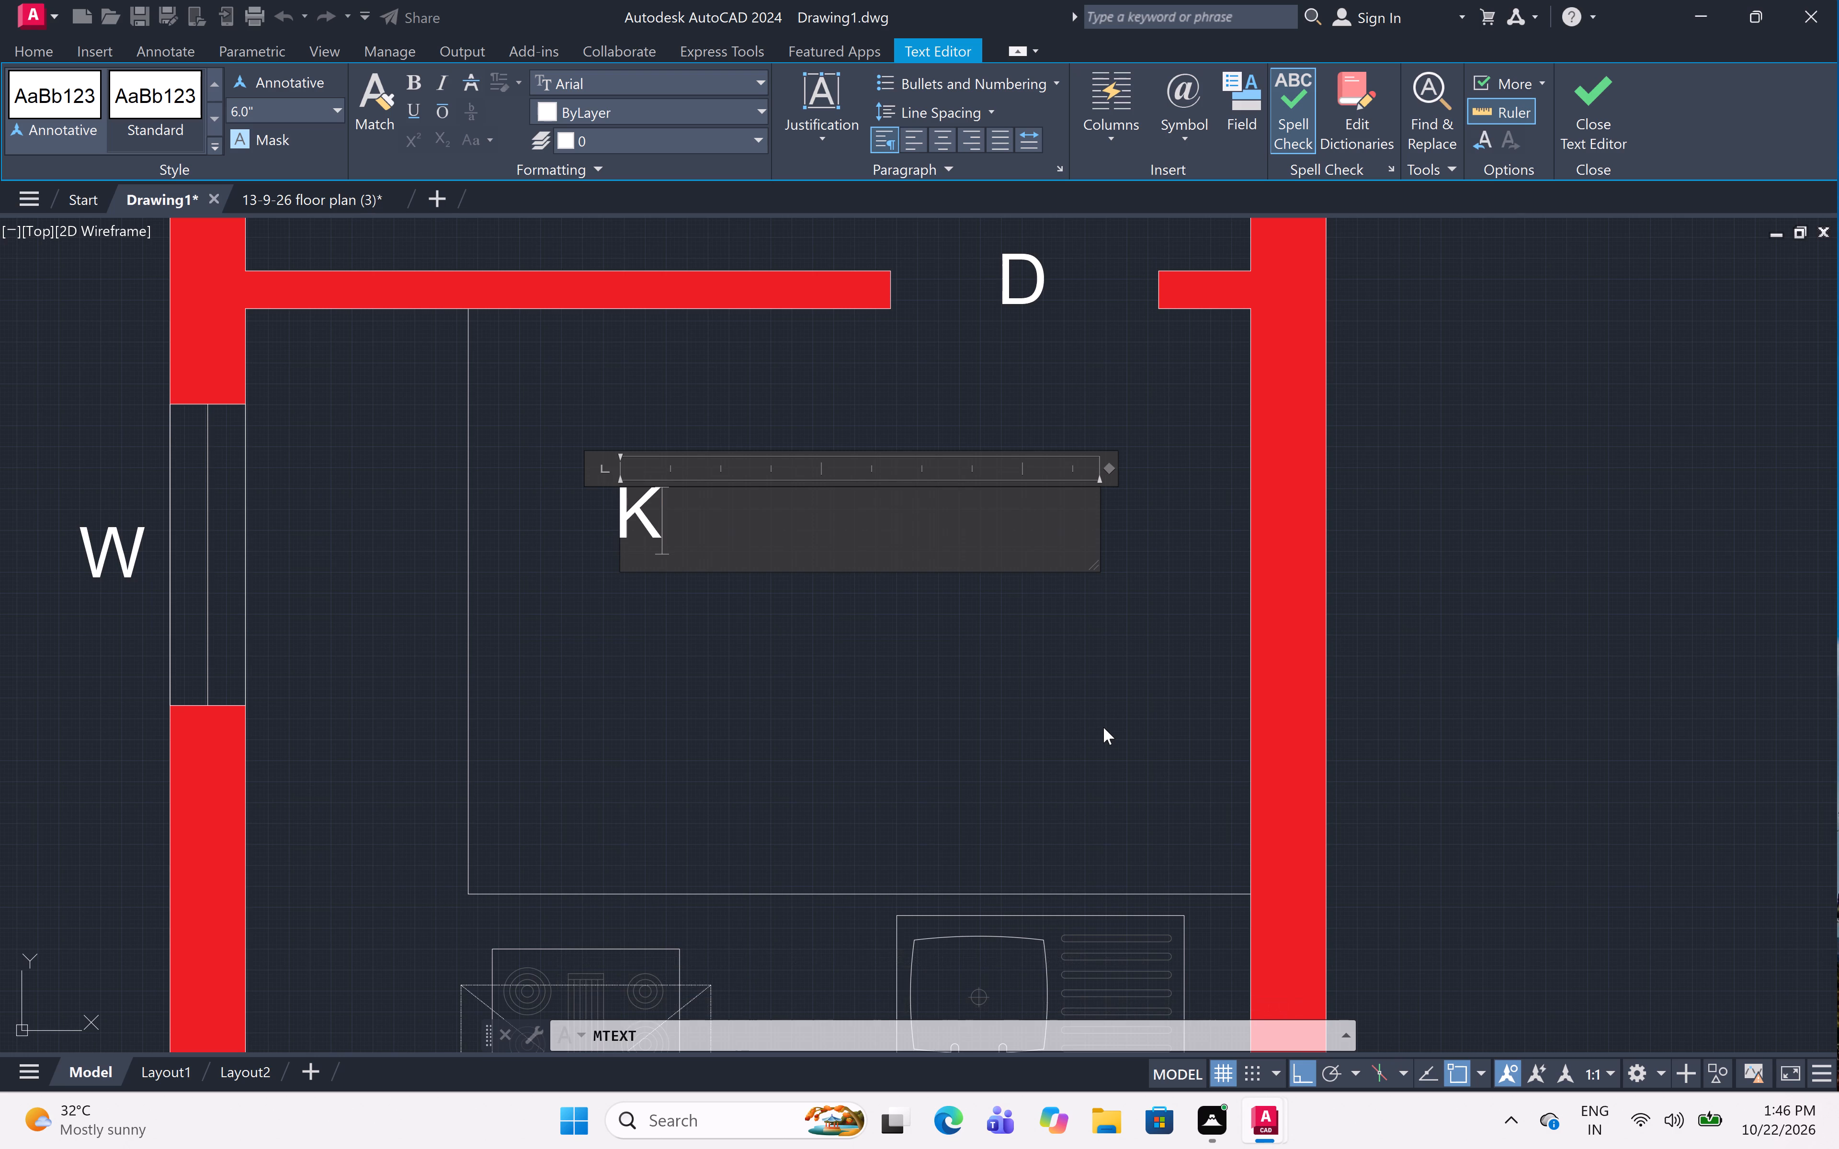
text(tchen)
Add the room size 10'0"x8'0" as the Kitchen label's second line, indent the word Kitchen by one space, and finish the text.
key(Return)
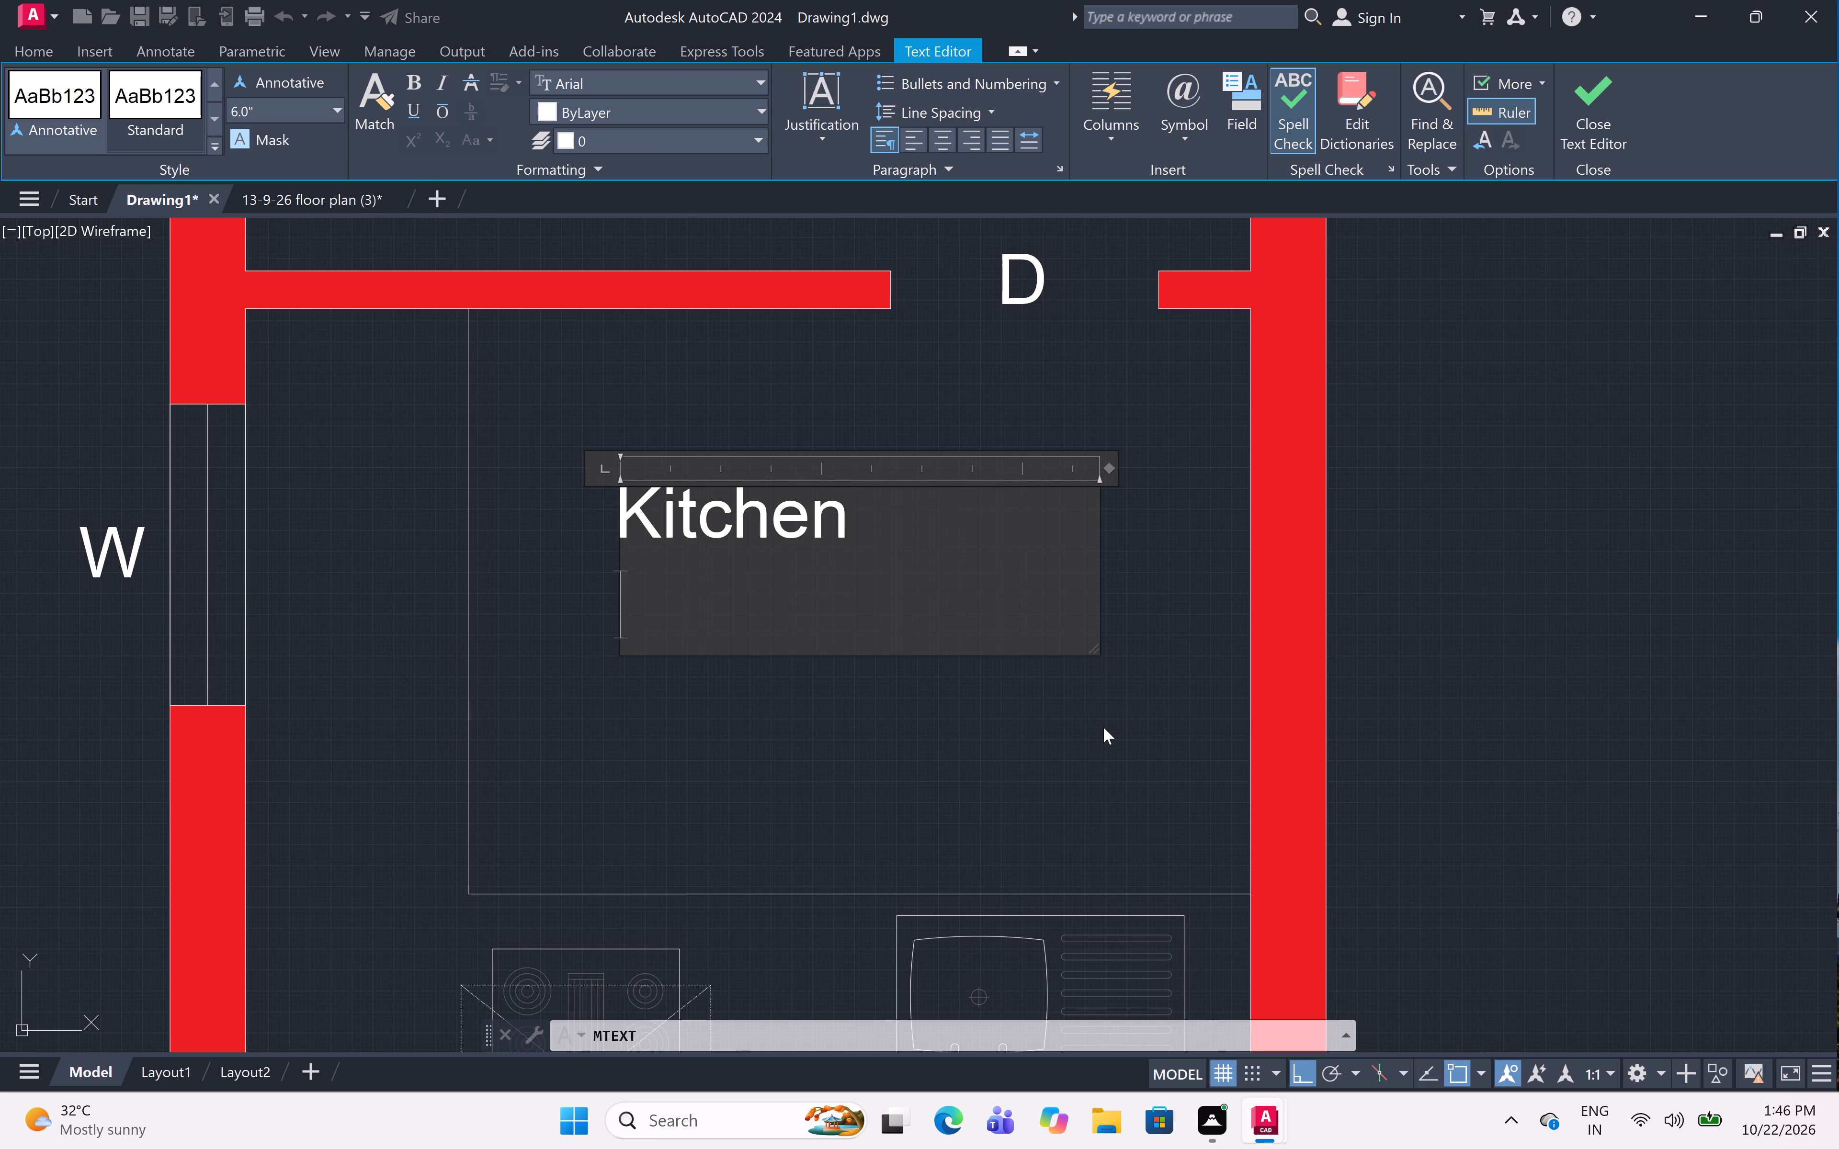
text(10)
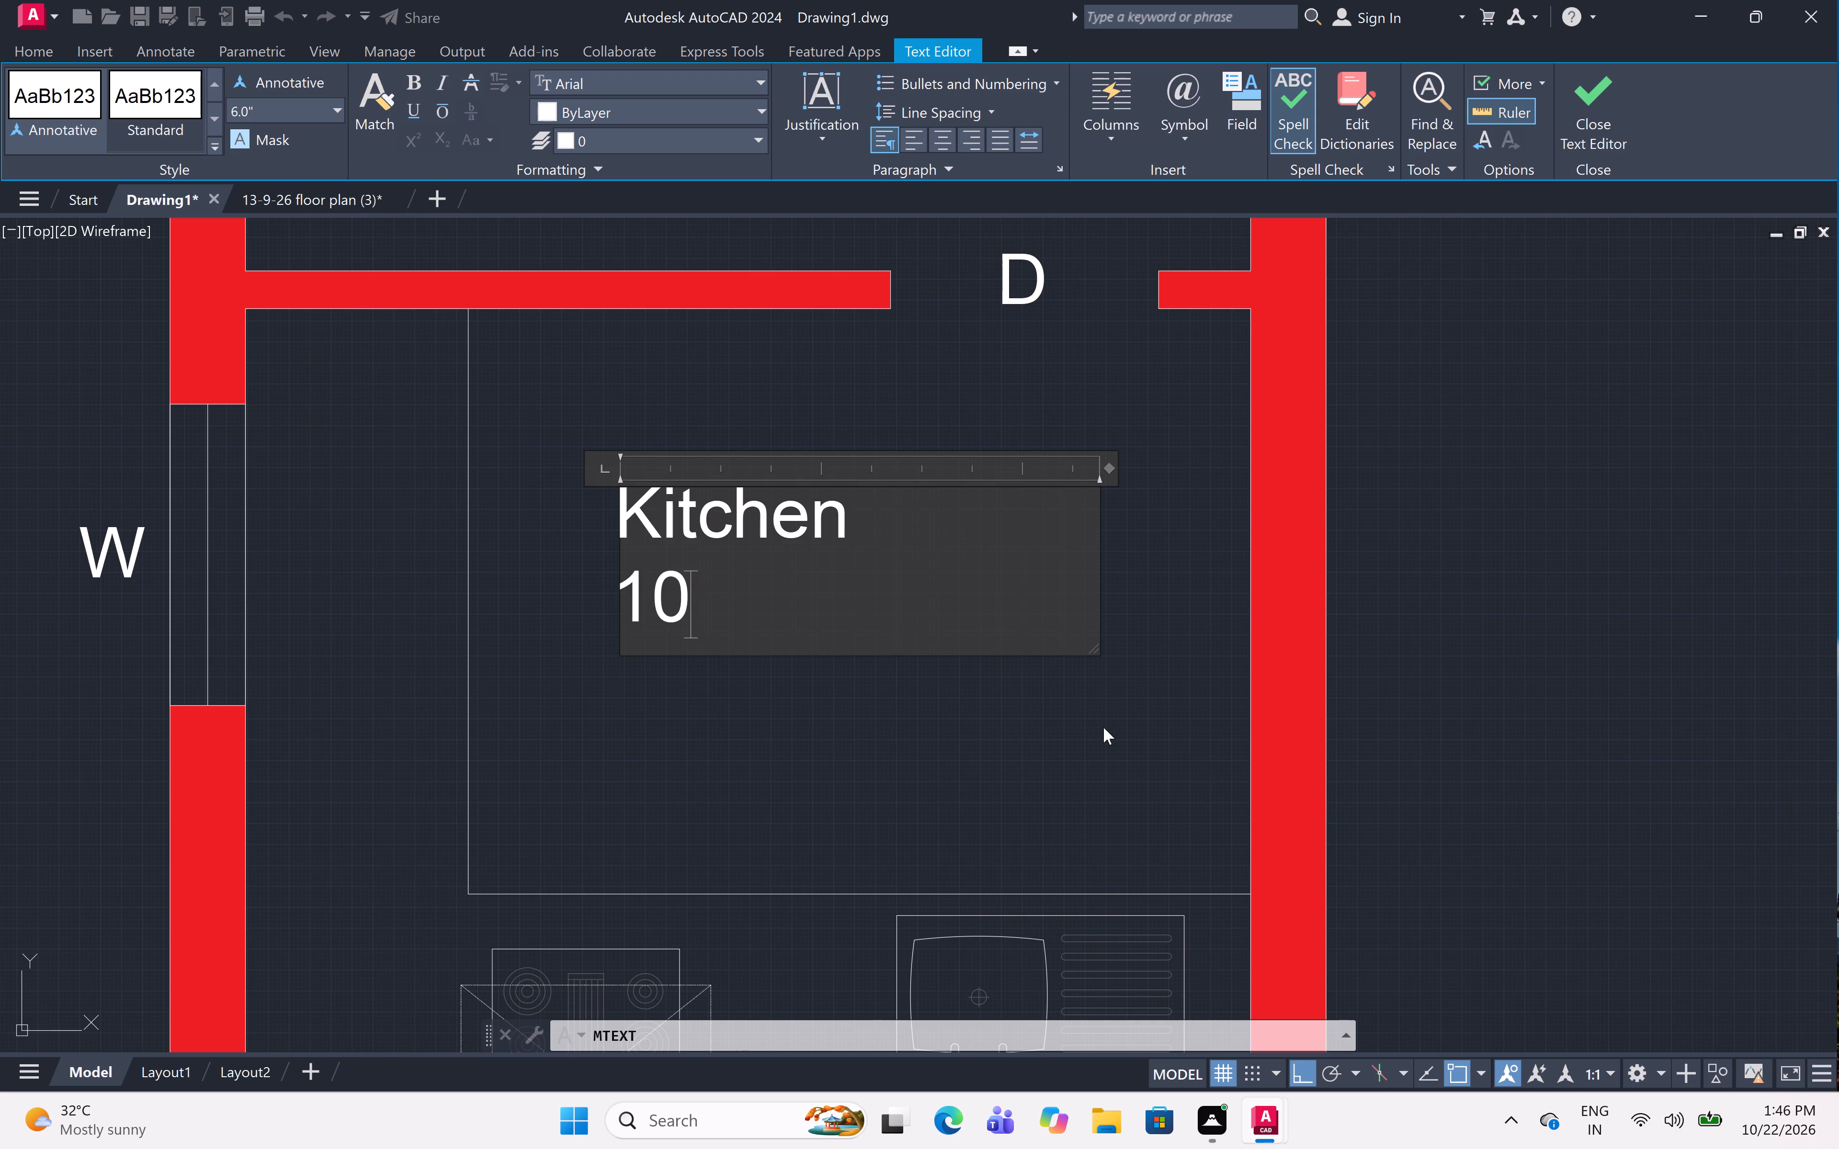
key(apostrophe)
key(0)
key(shift+quotedbl)
key(x)
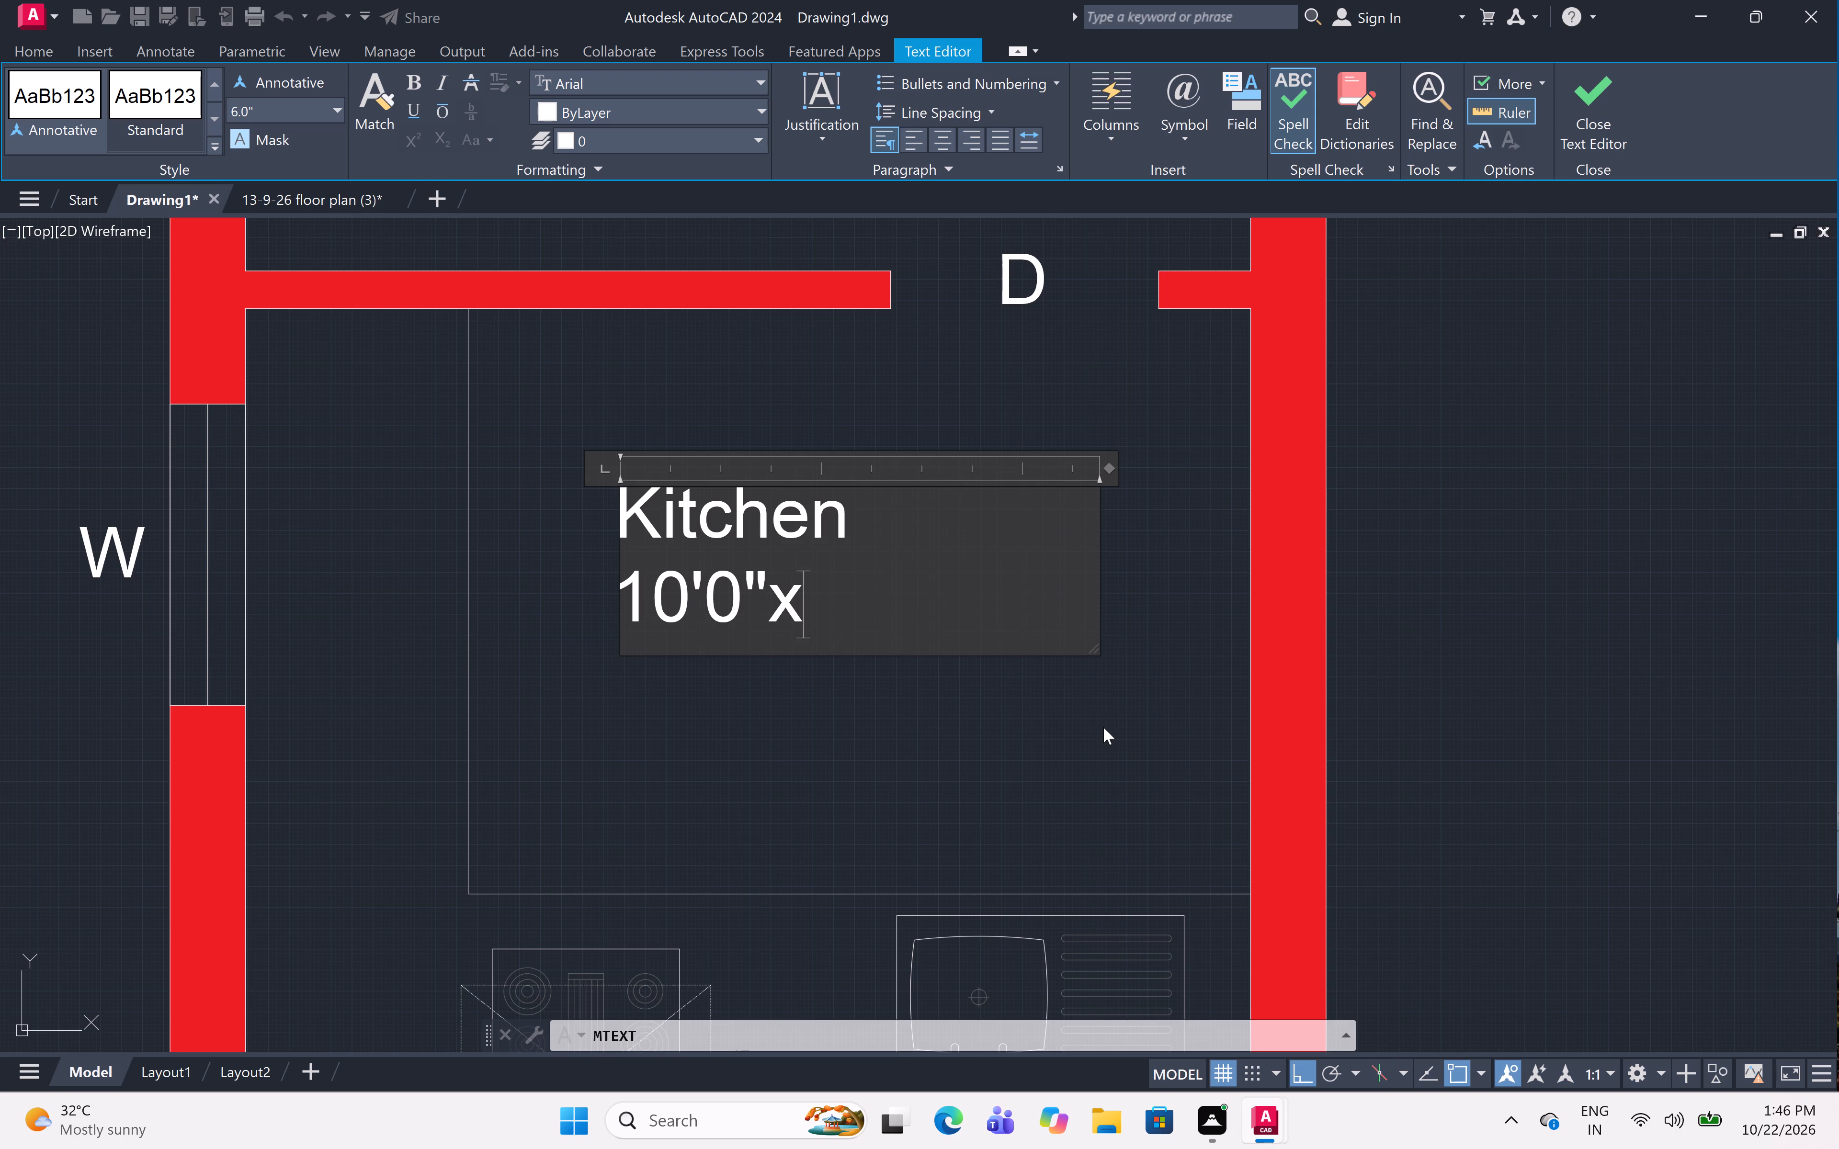
text(8'0")
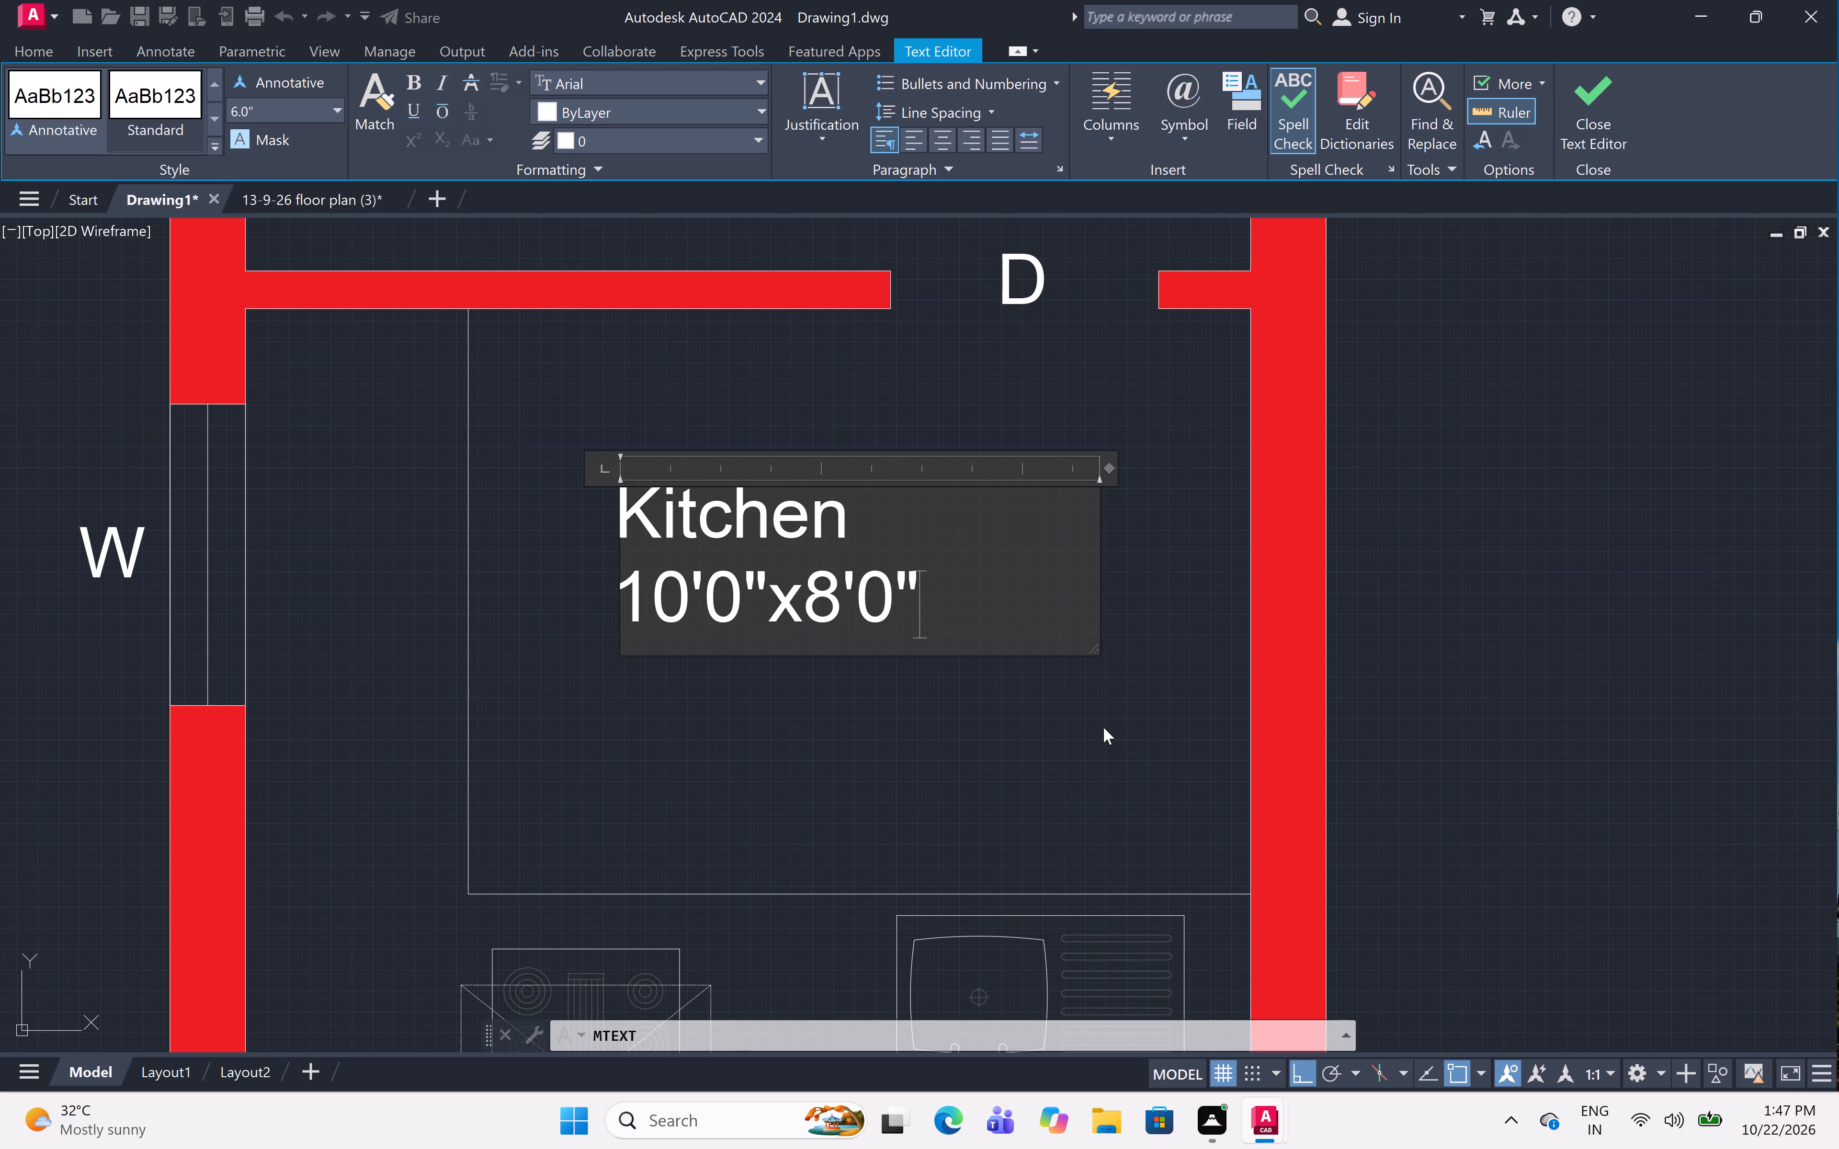
click(623, 513)
key(space)
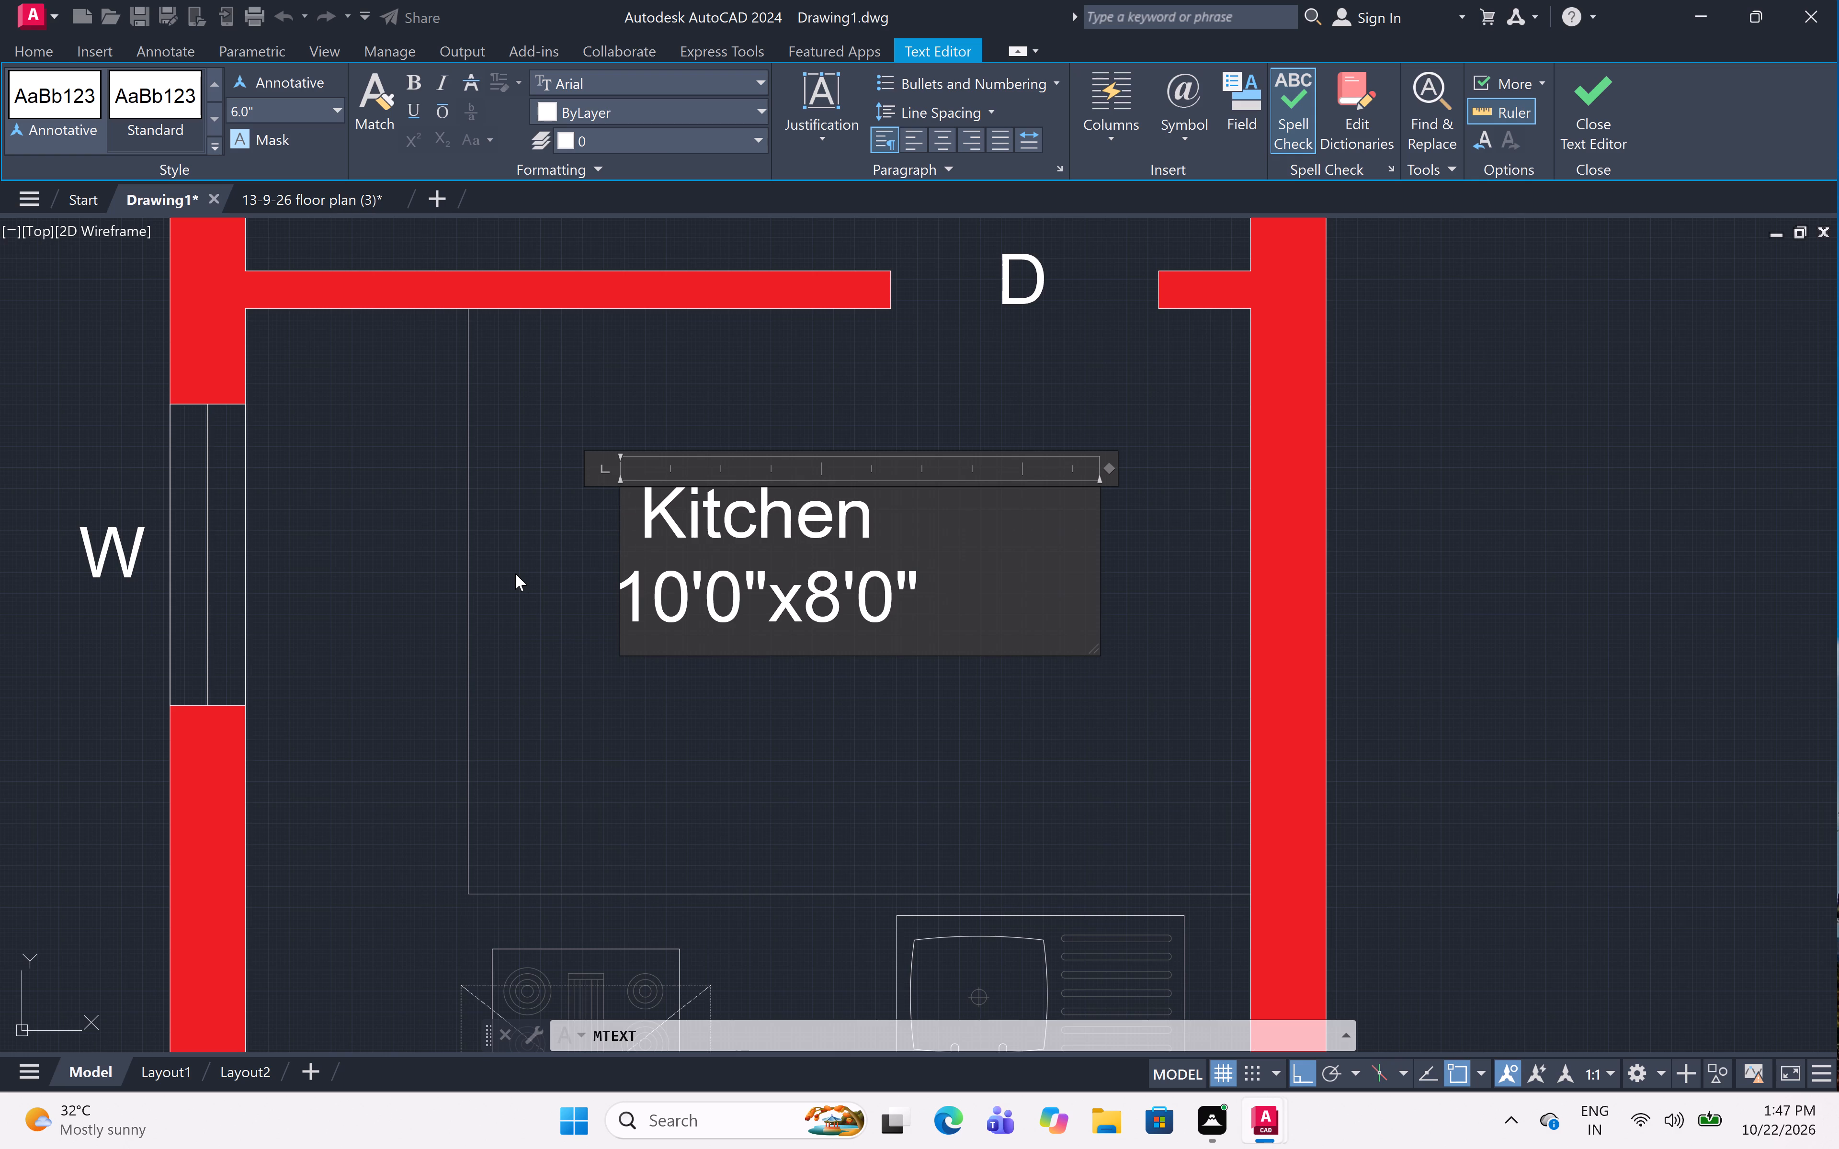
click(586, 683)
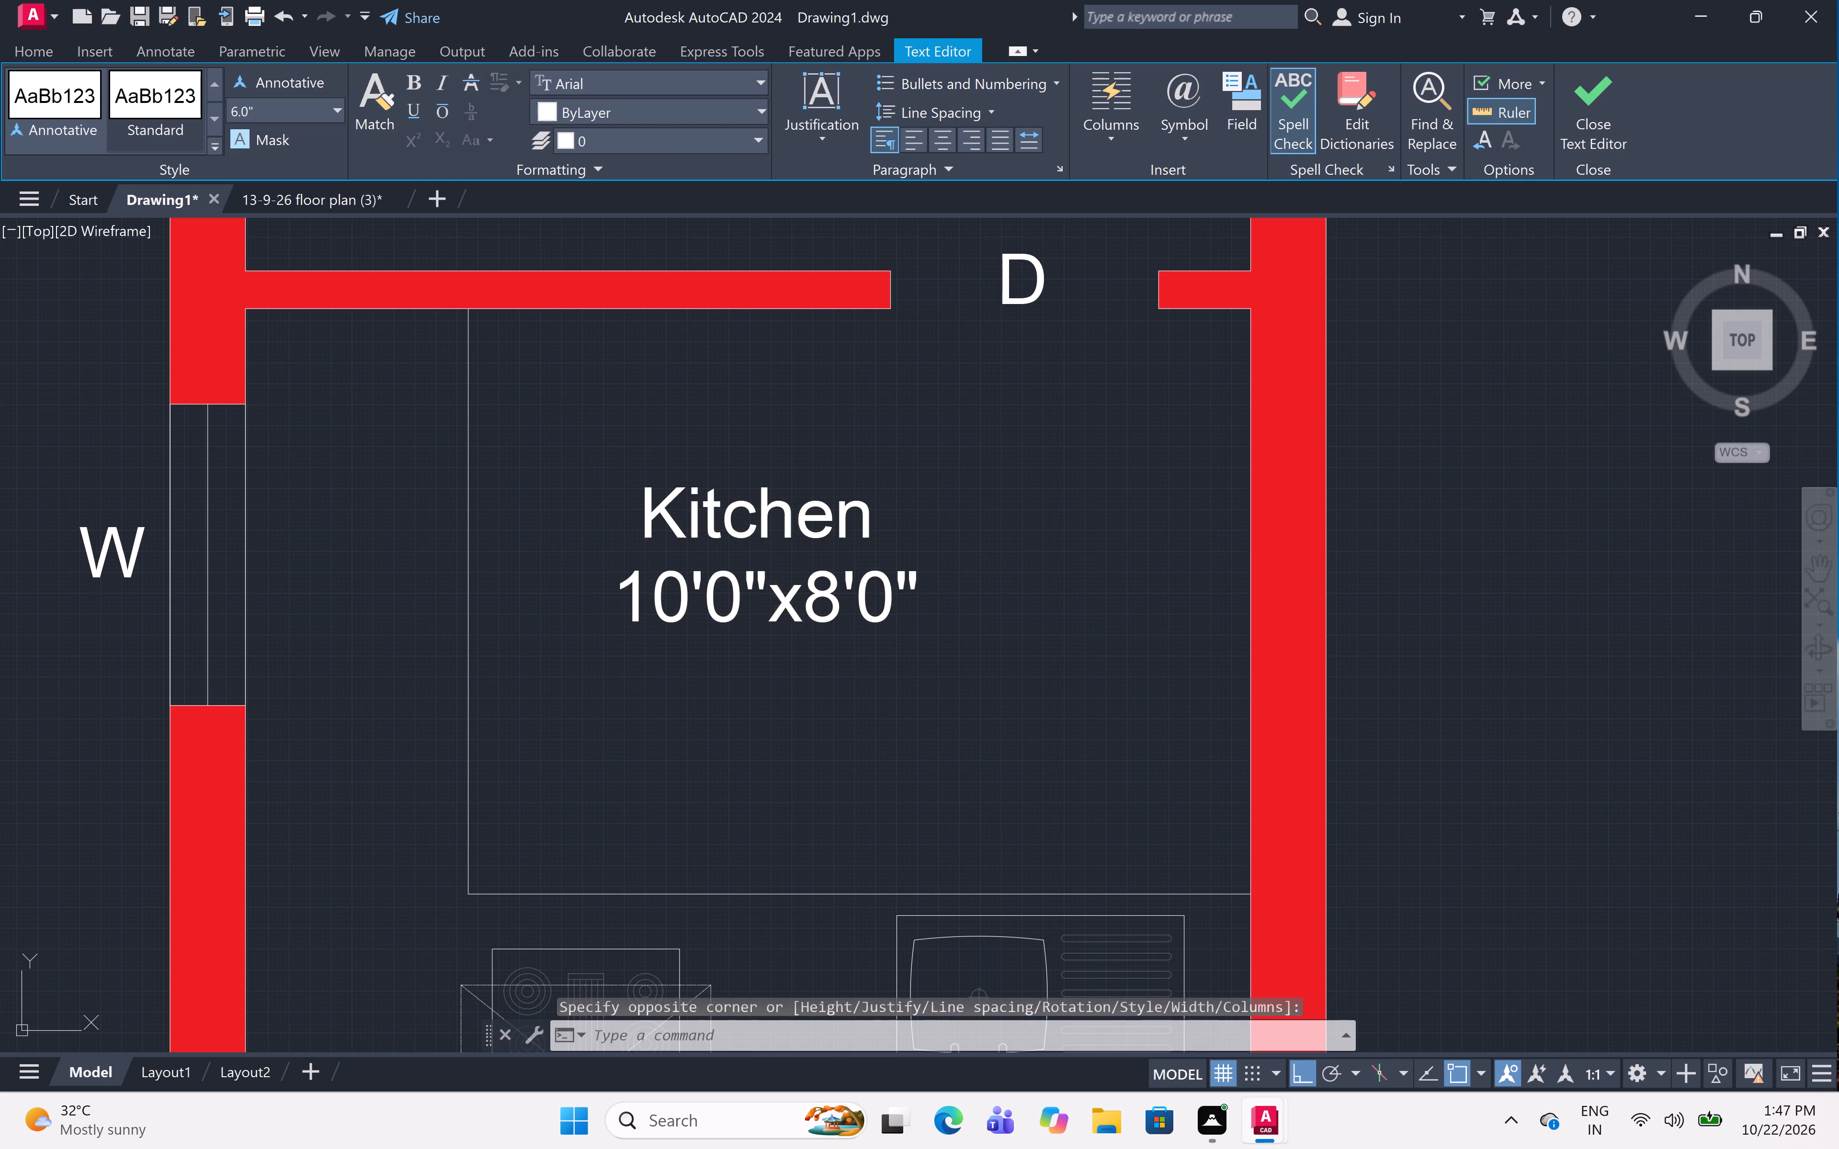
Move the Kitchen label slightly to the right, keeping it level within the kitchen.
drag(668, 565, 669, 572)
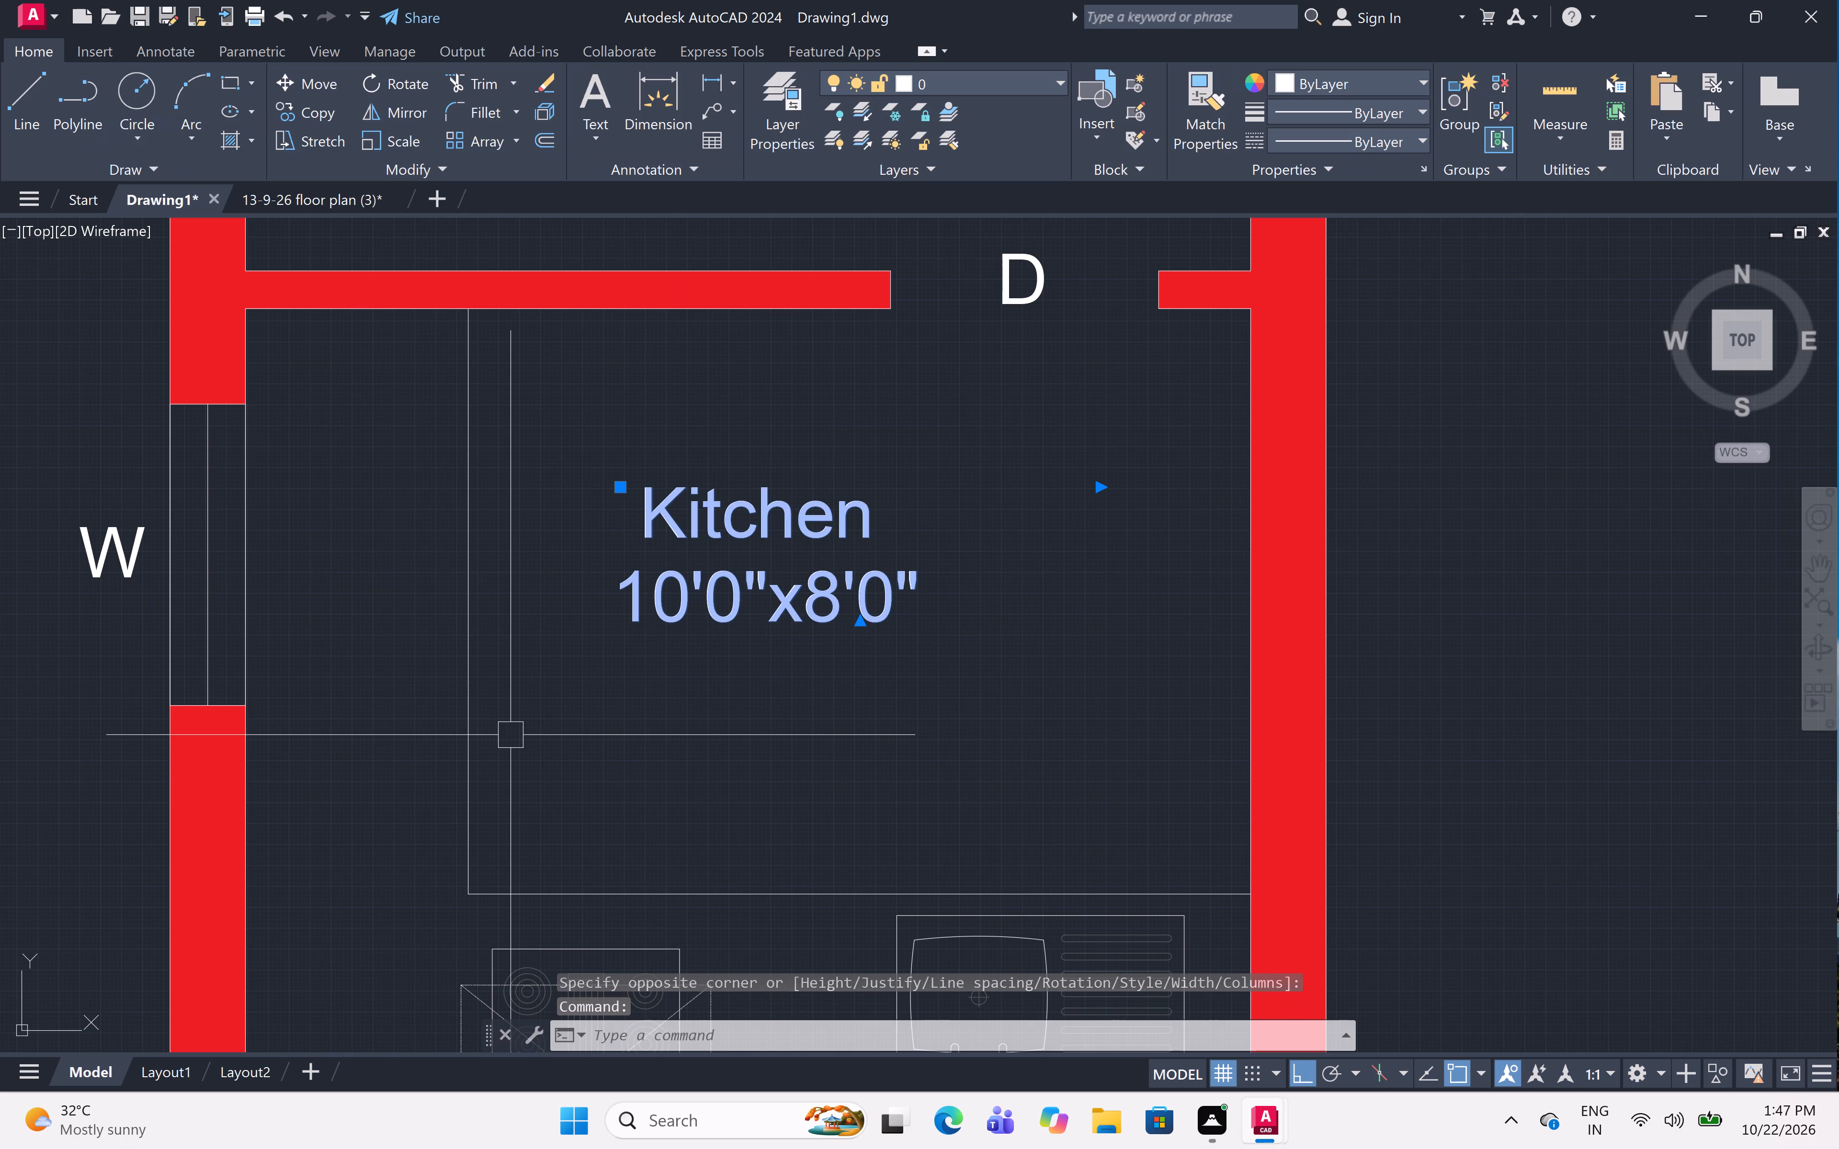
text(m)
key(space)
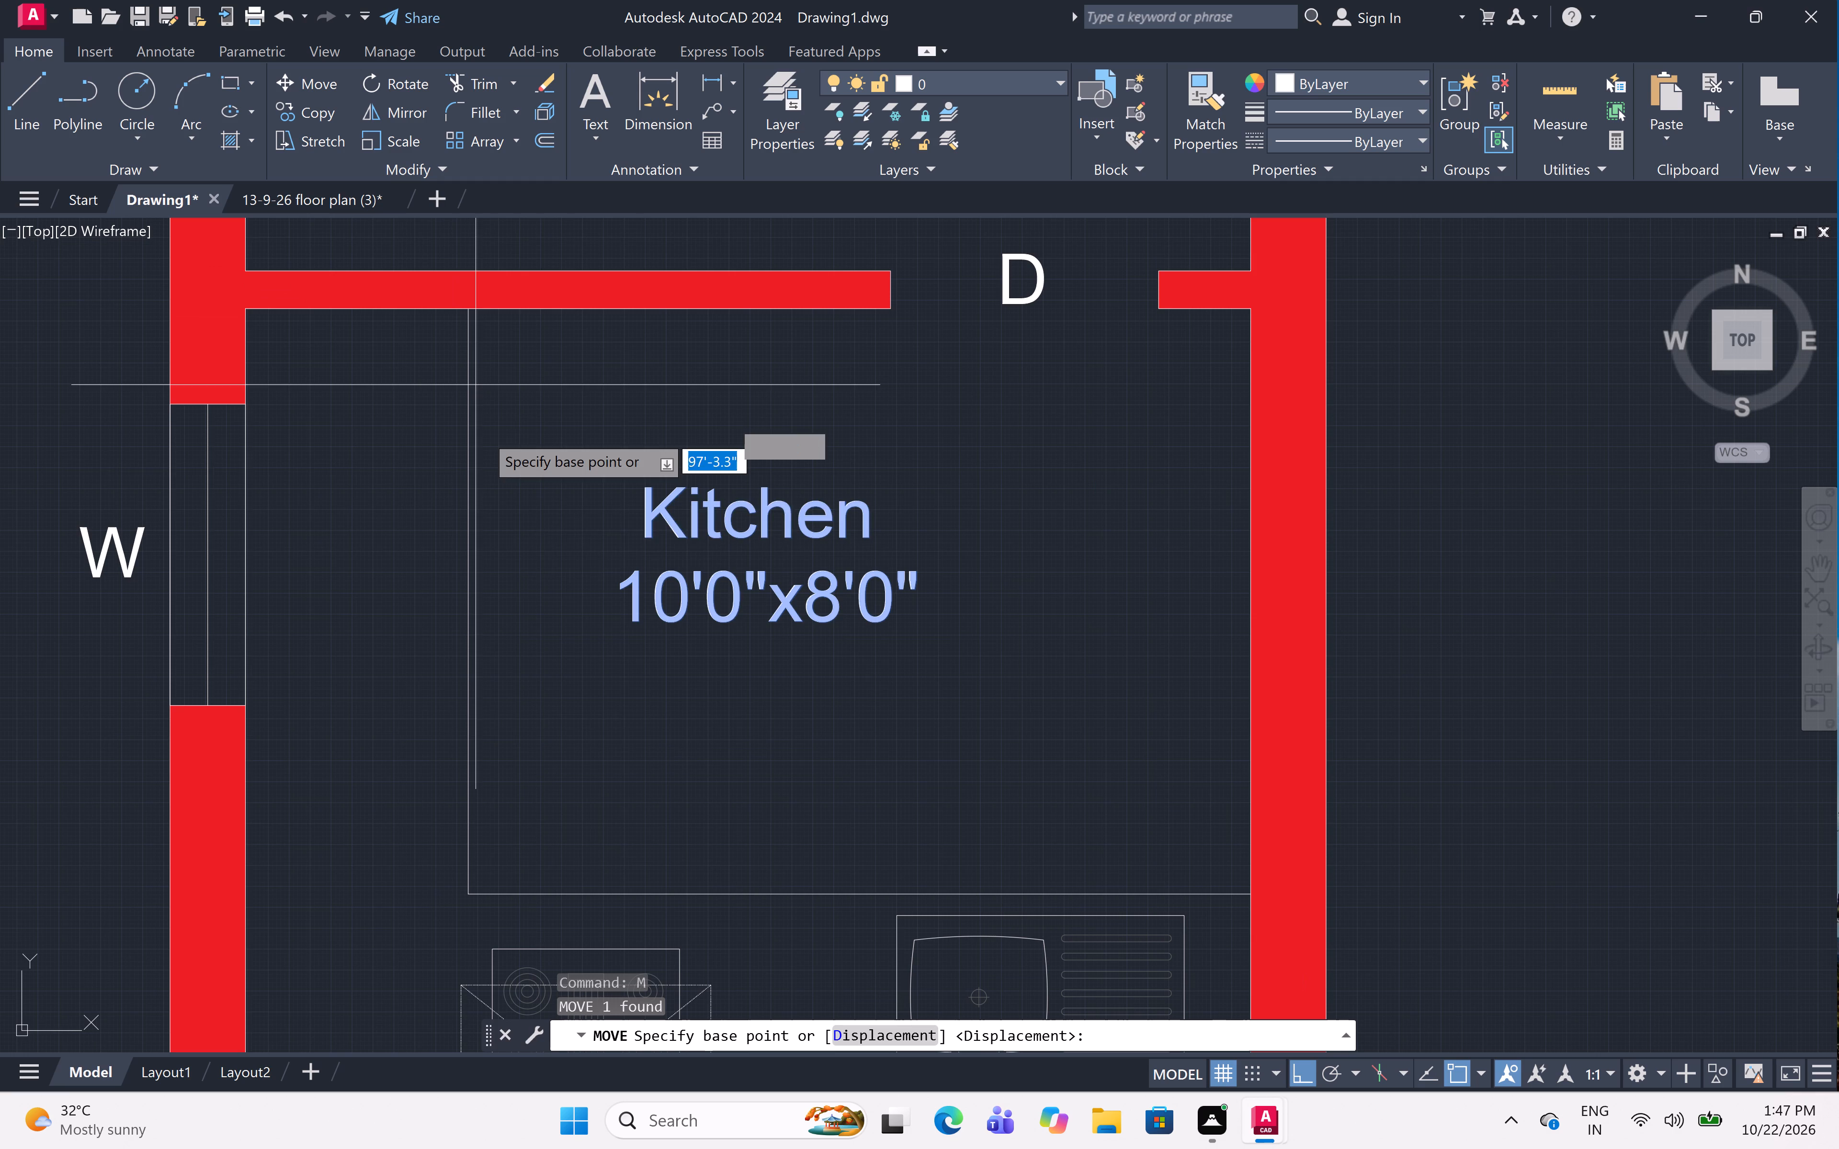
click(705, 585)
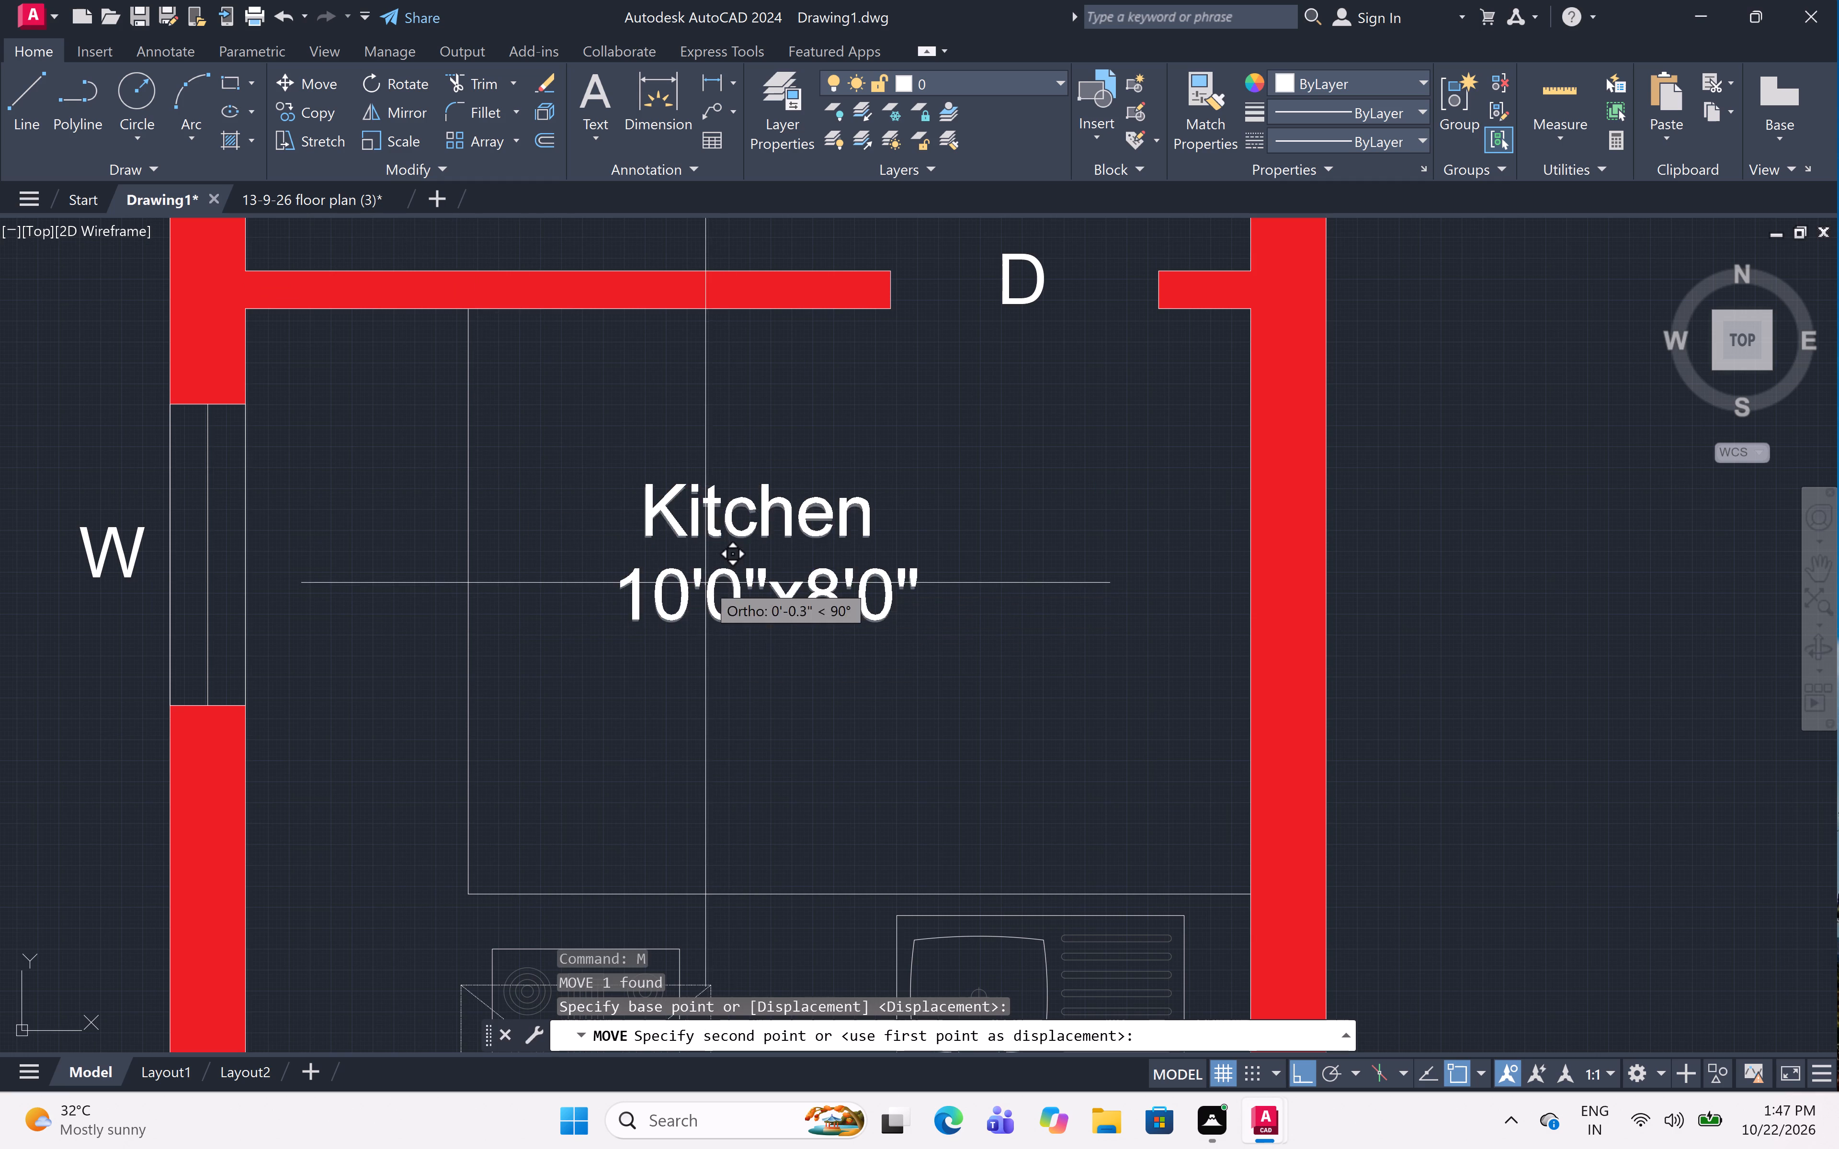
click(775, 607)
Create a multiline text reading Portico in the open area between the kitchen wall and the parked car.
scroll(803, 489, down, 4)
middle_drag(803, 489, 793, 505)
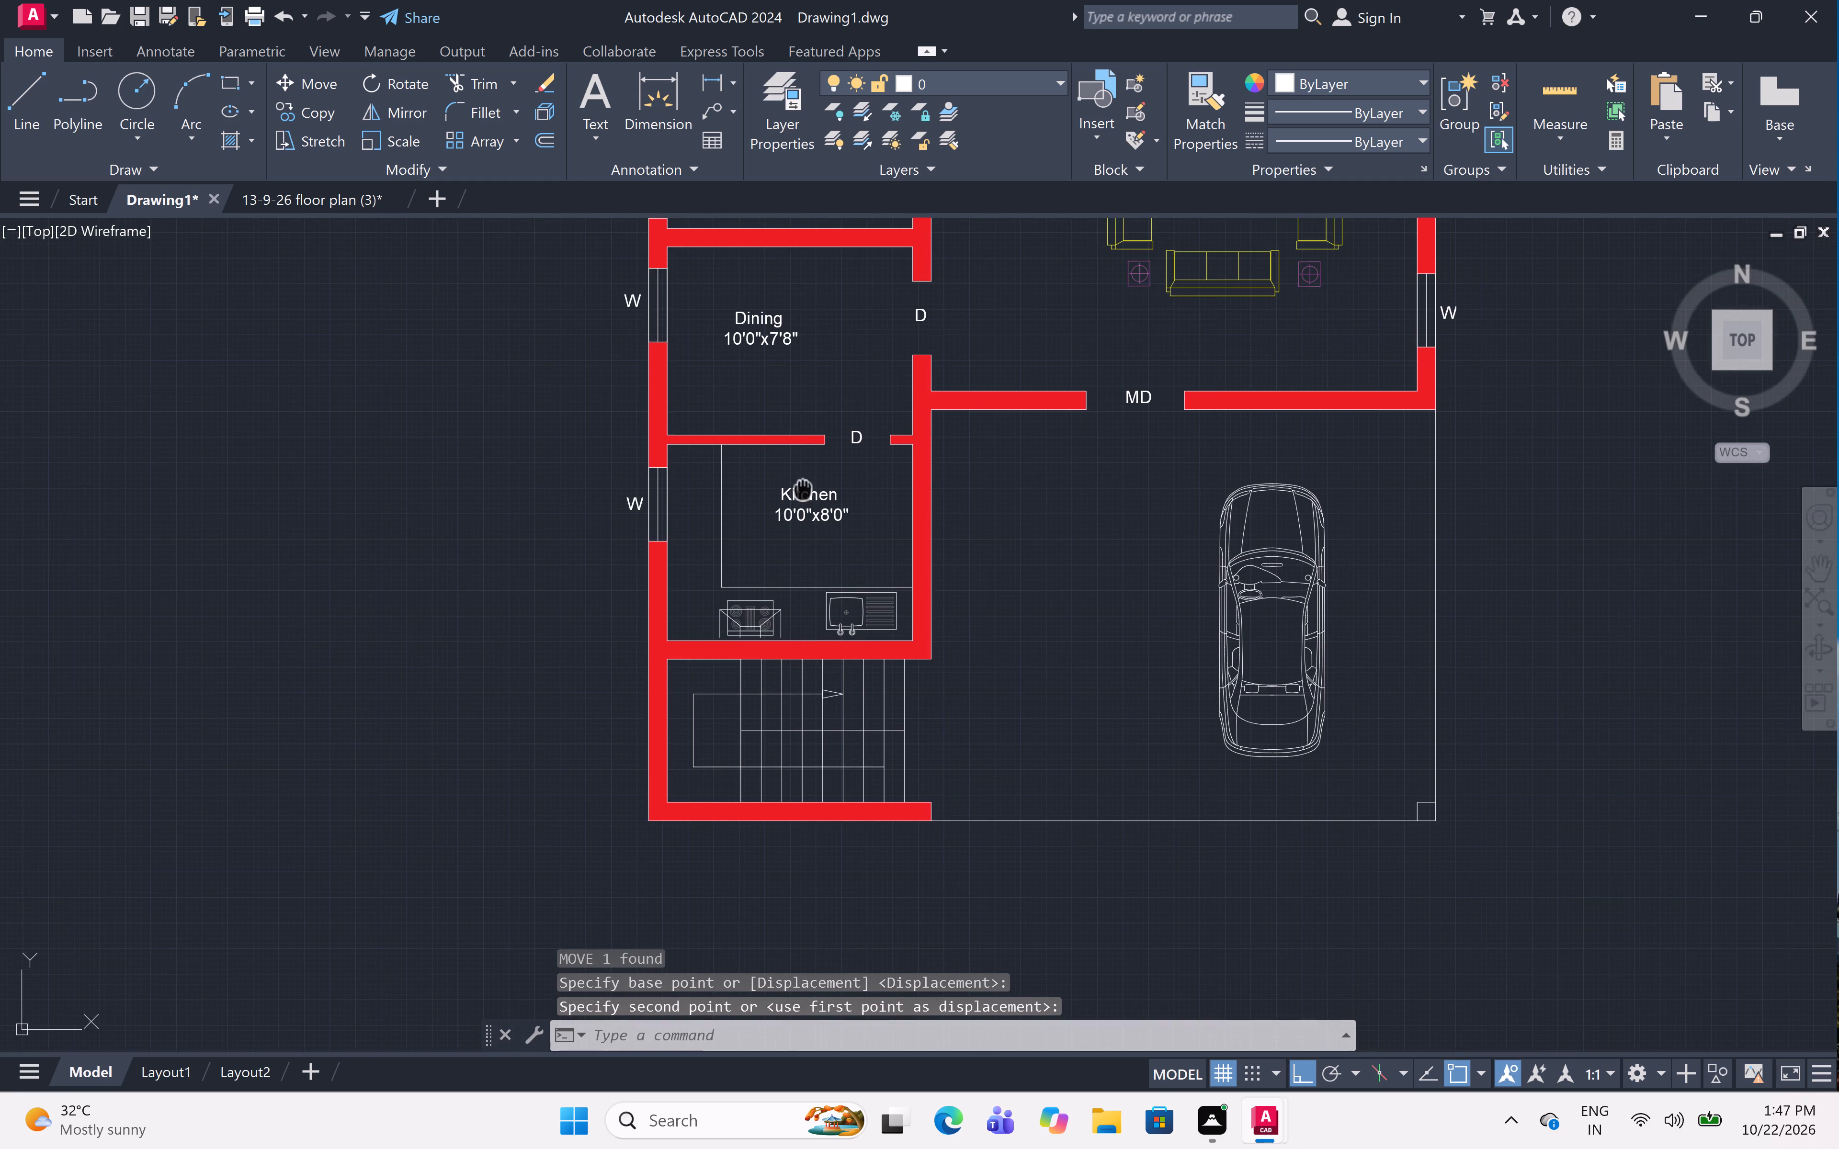
middle_drag(793, 505, 761, 528)
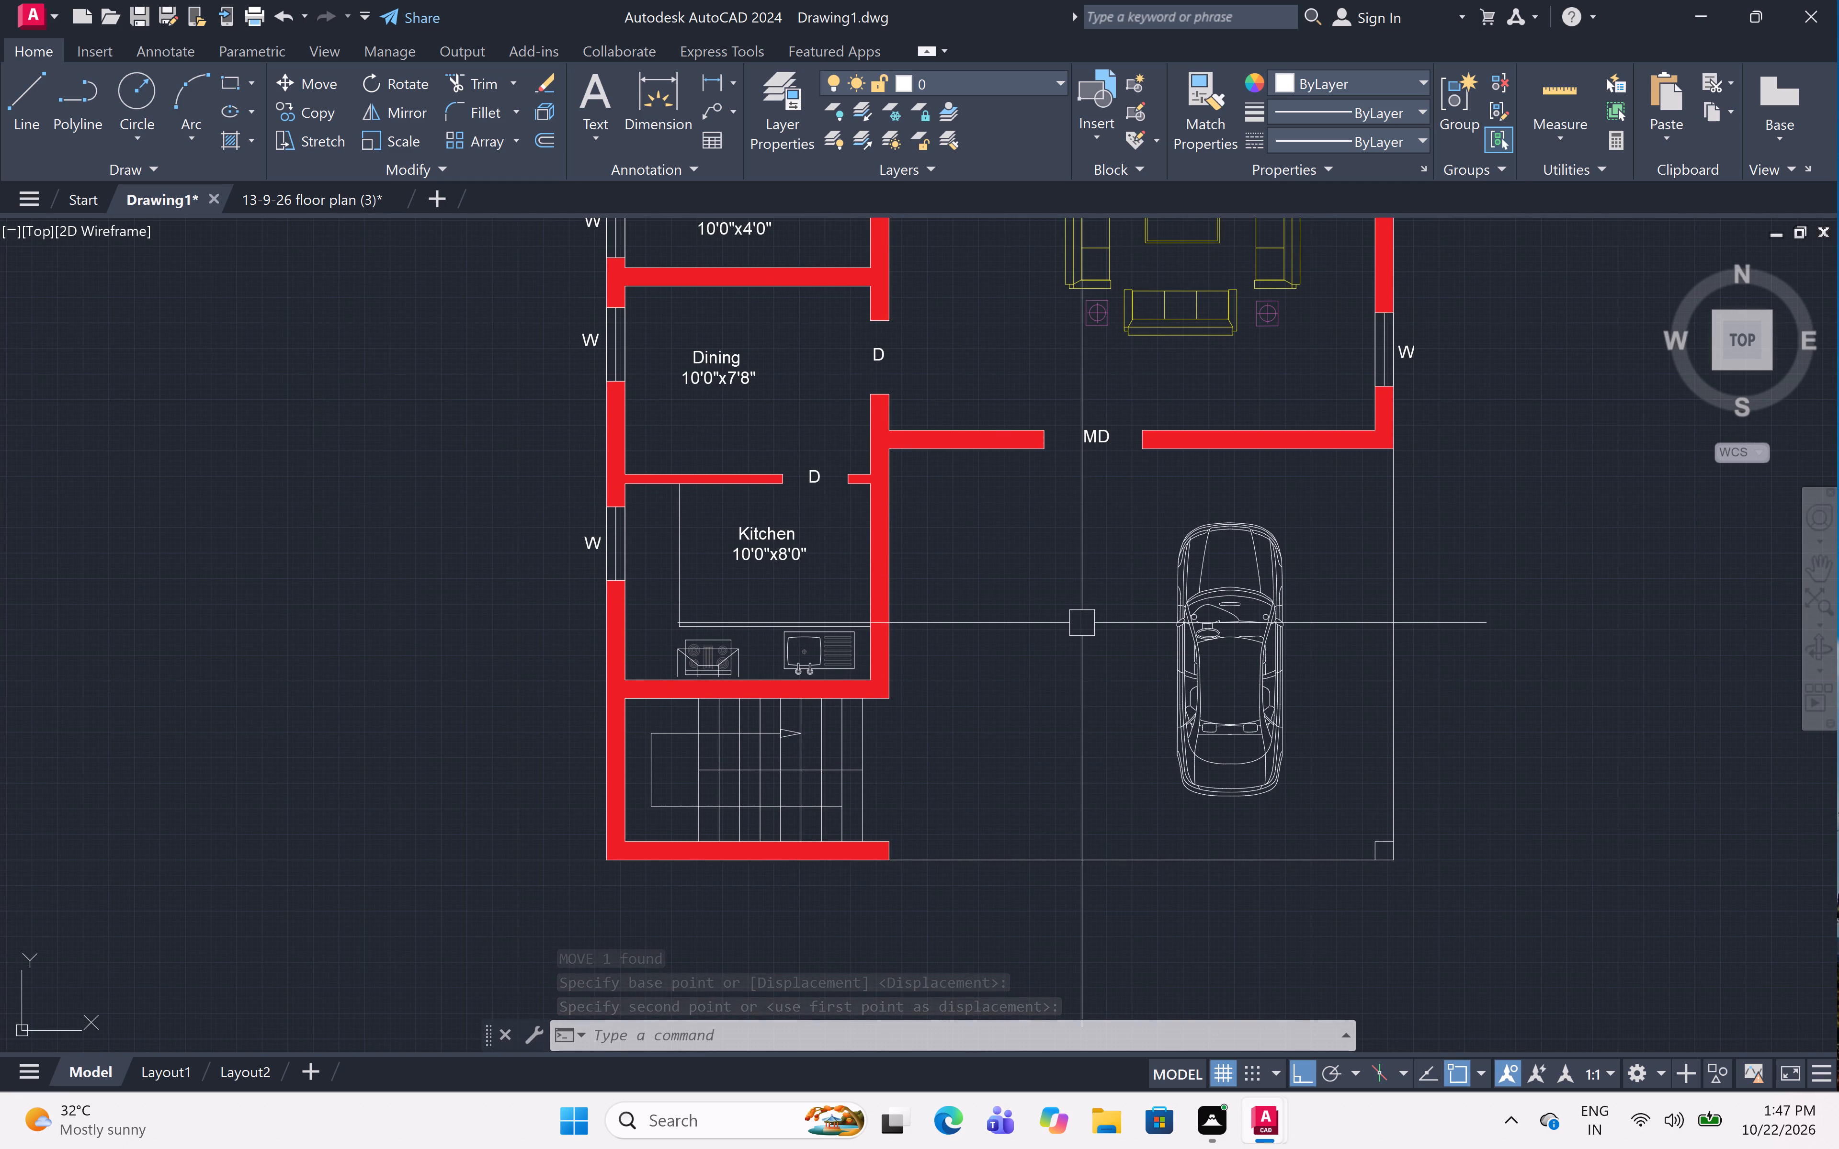
middle_drag(1103, 675, 1091, 669)
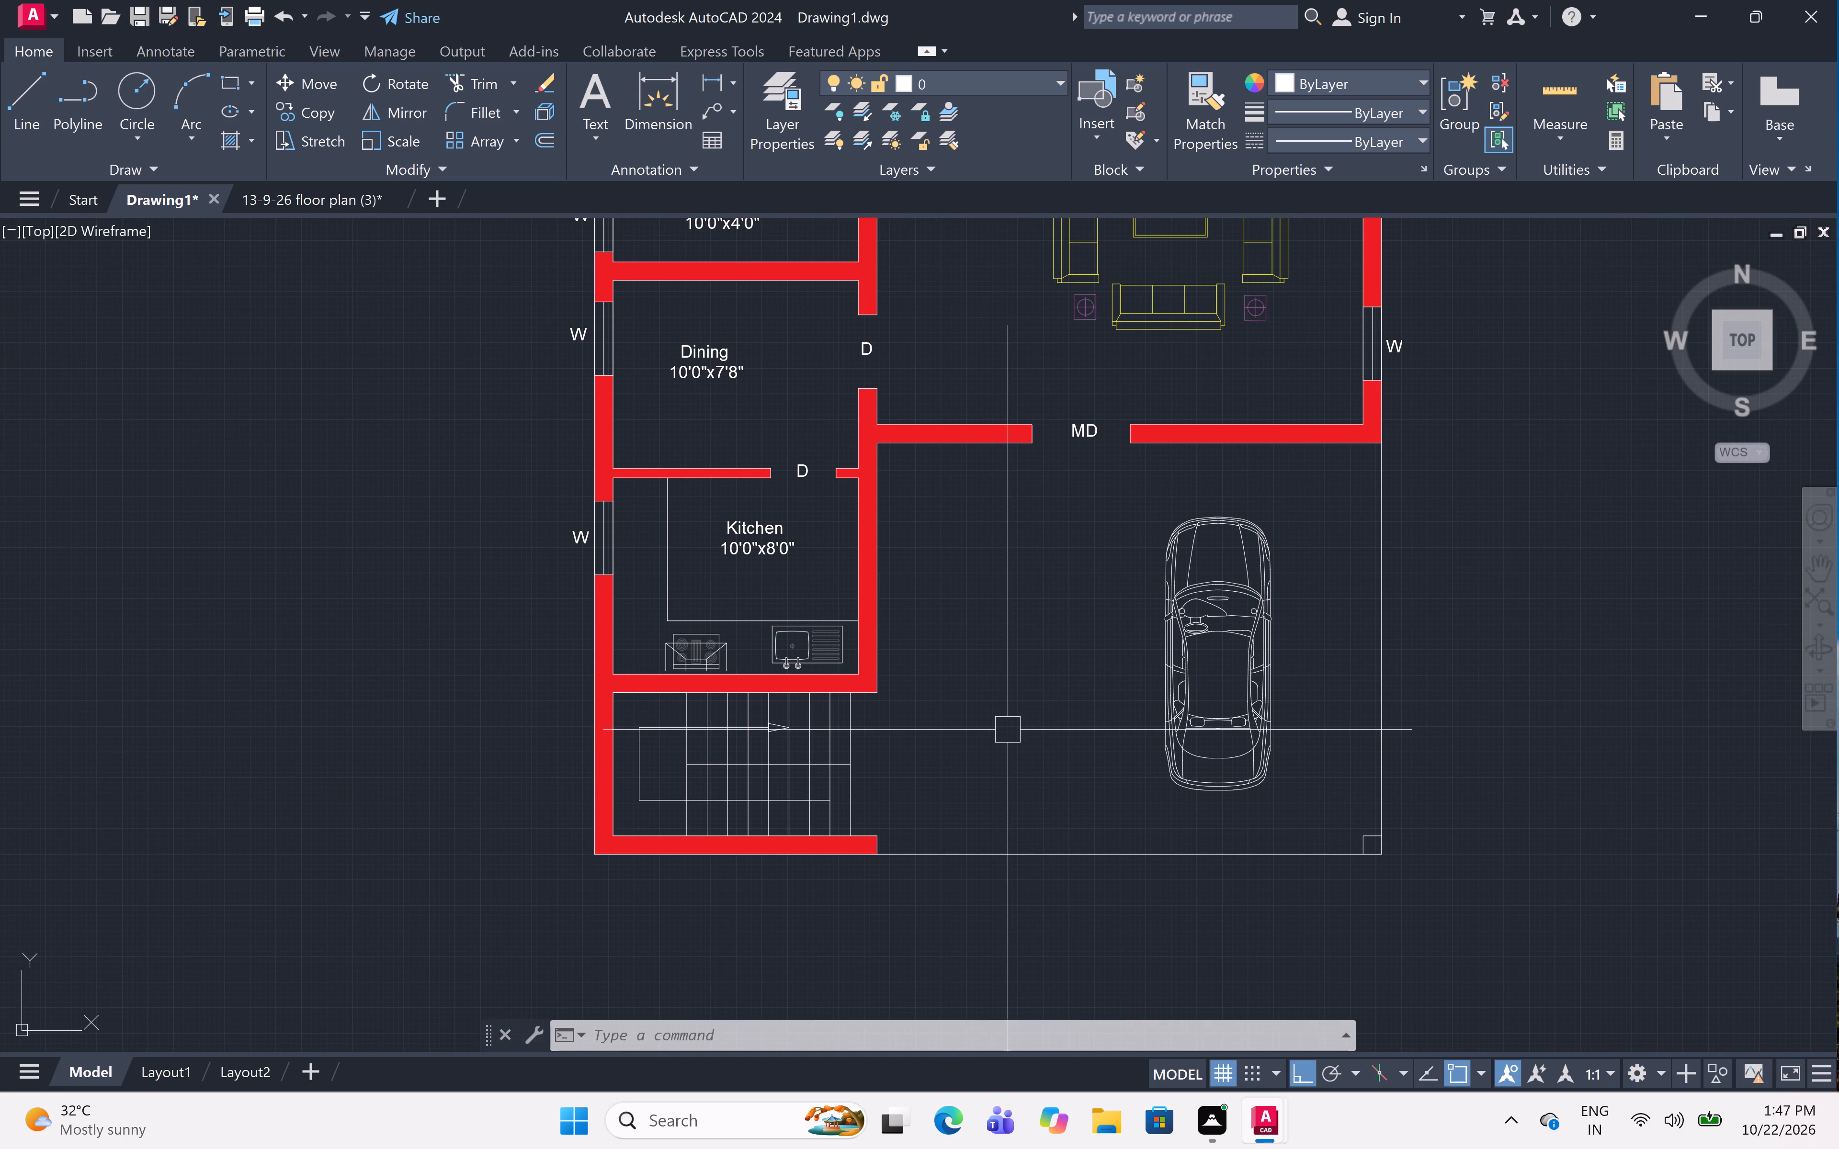
text(mt)
key(space)
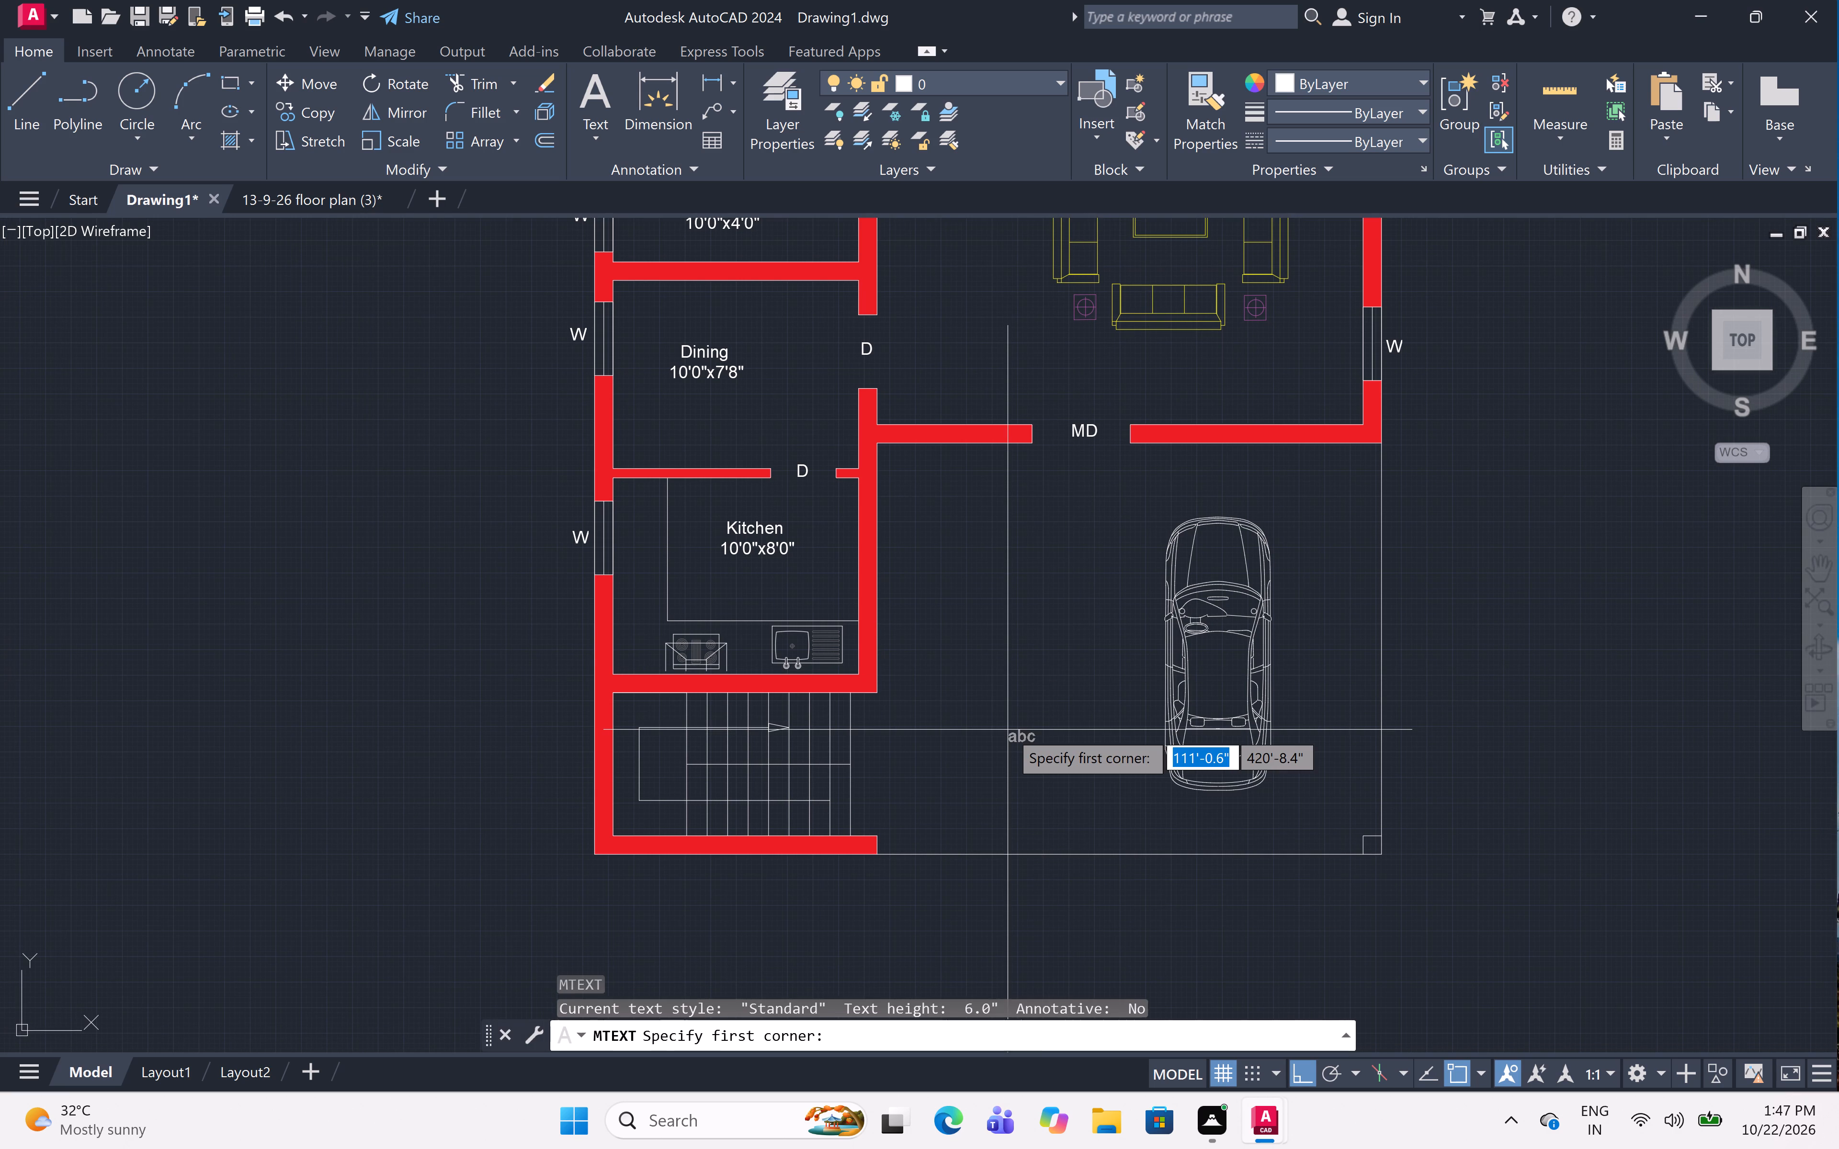
scroll(1015, 737, up, 2)
scroll(949, 640, down, 2)
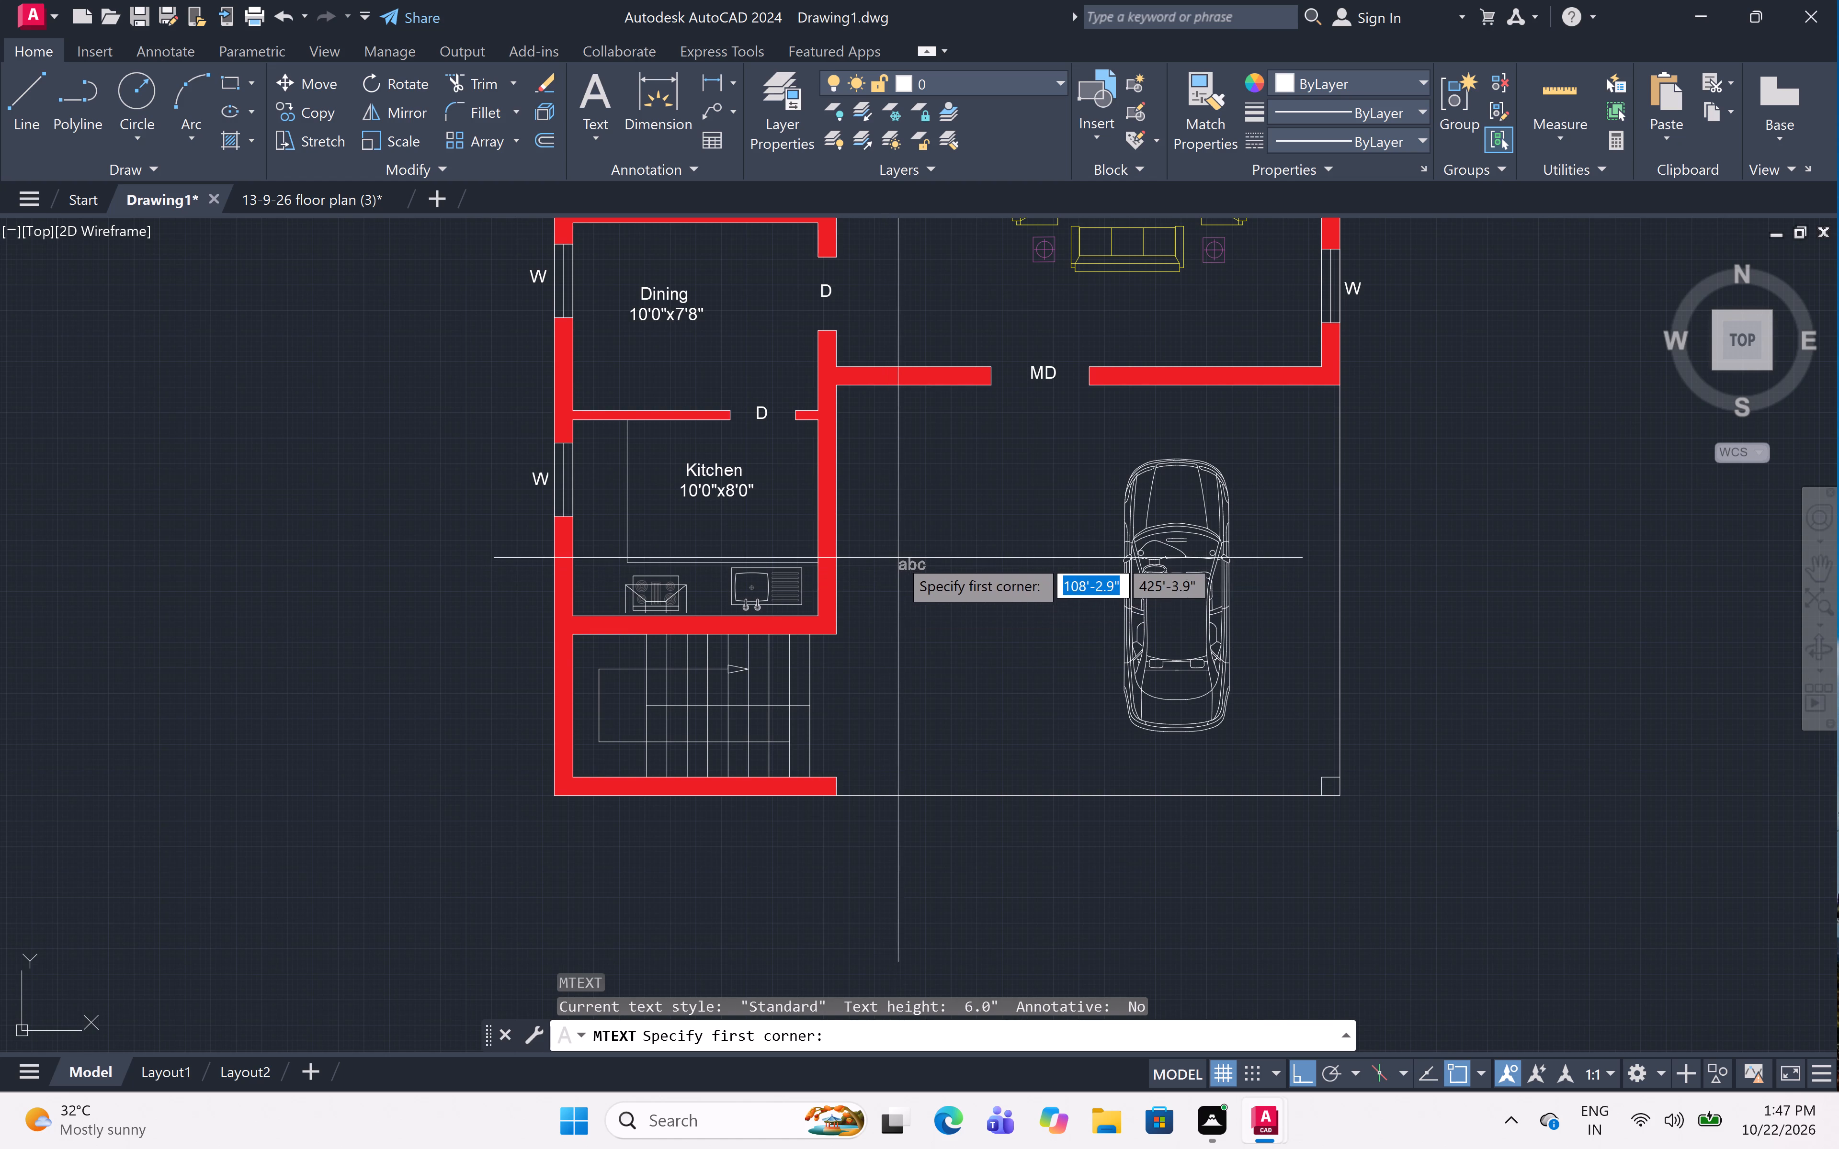
click(899, 574)
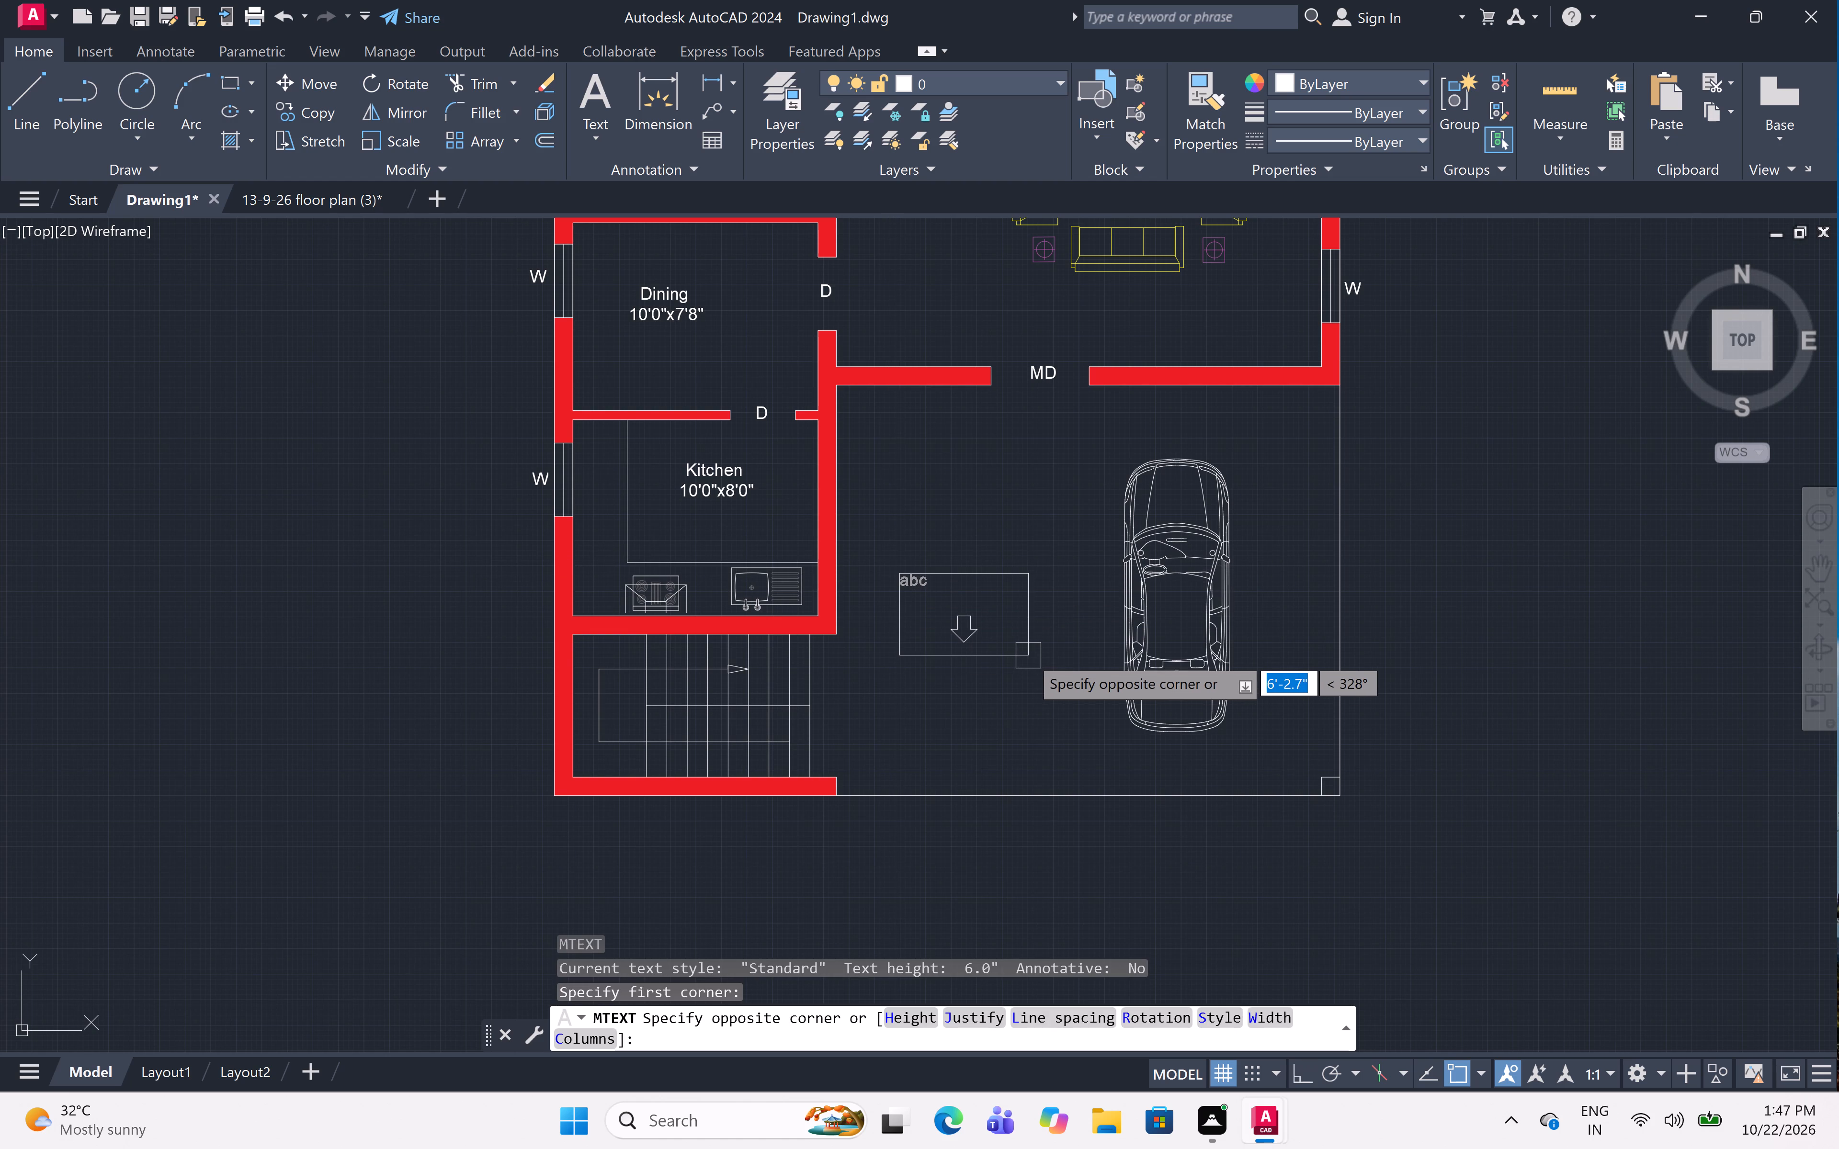
click(1039, 646)
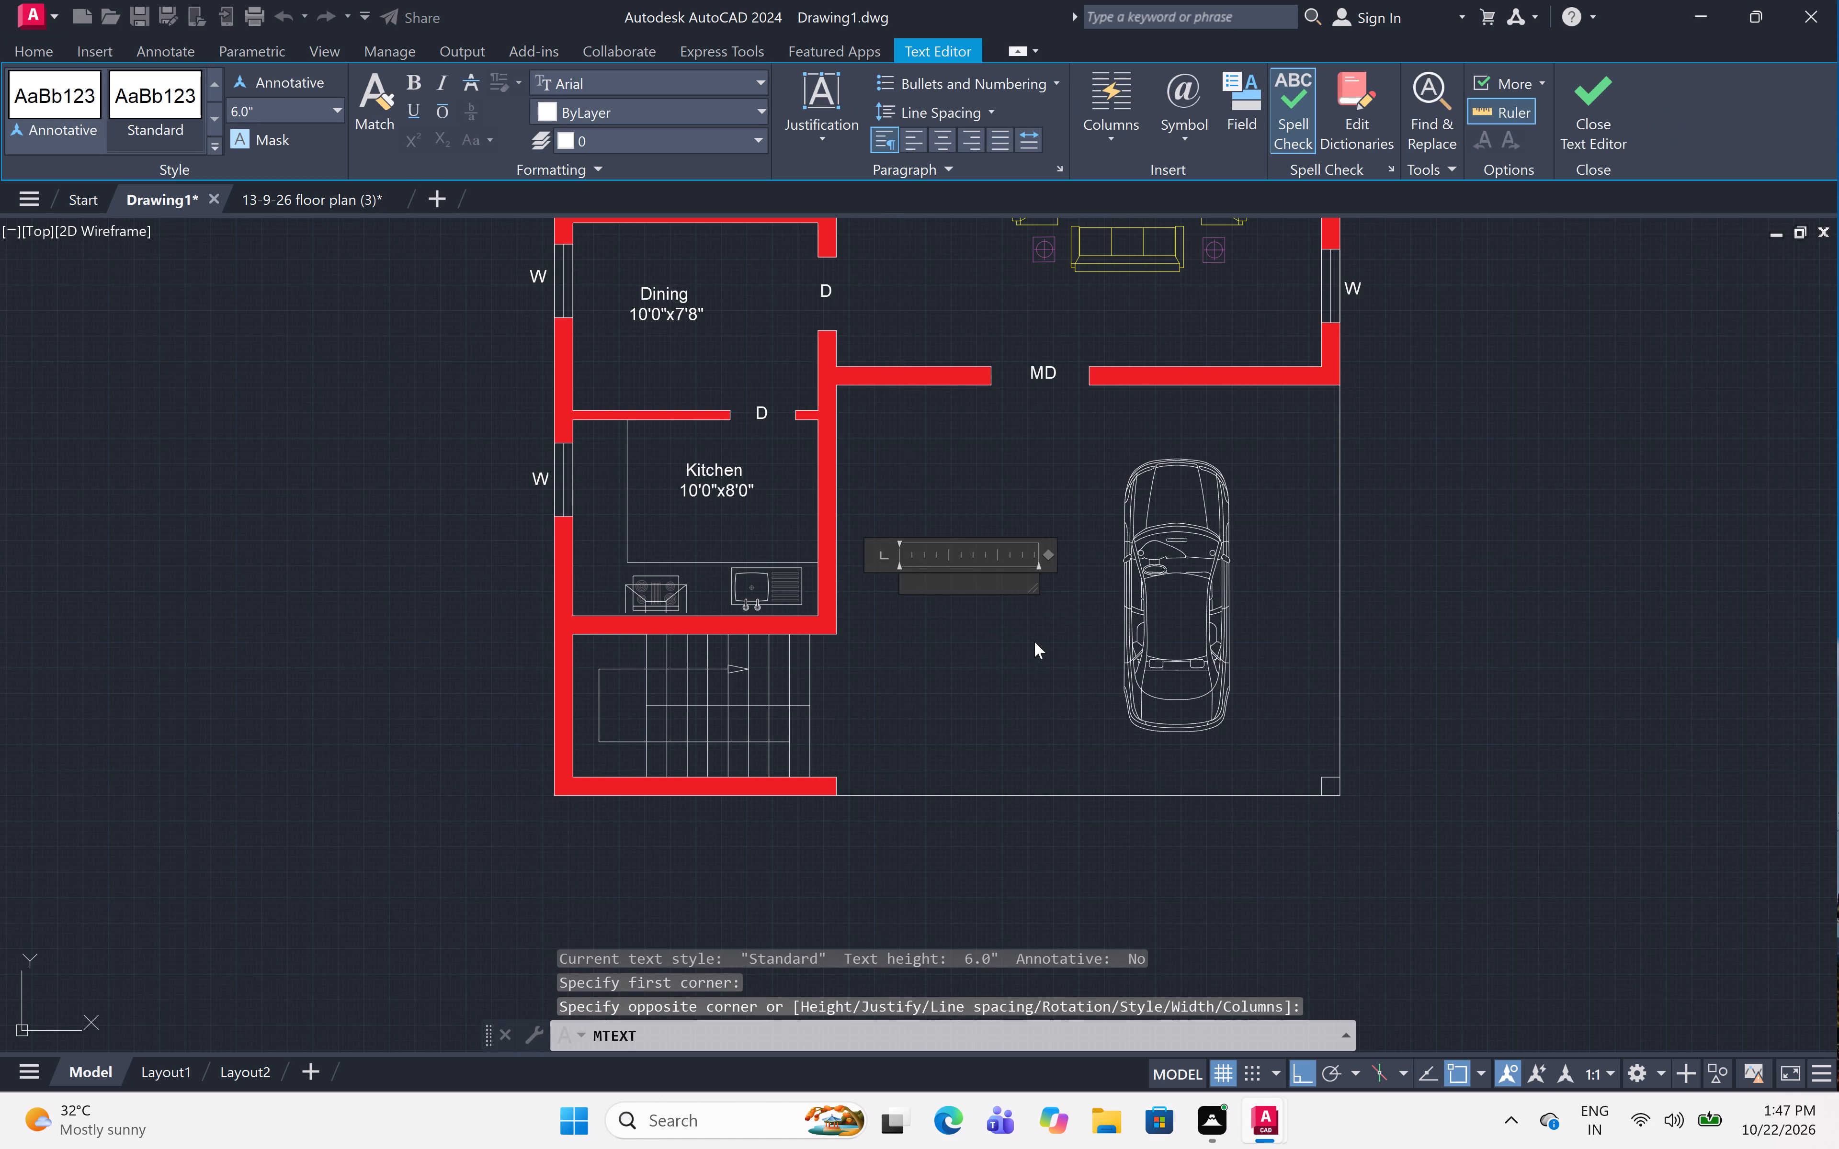
text(port)
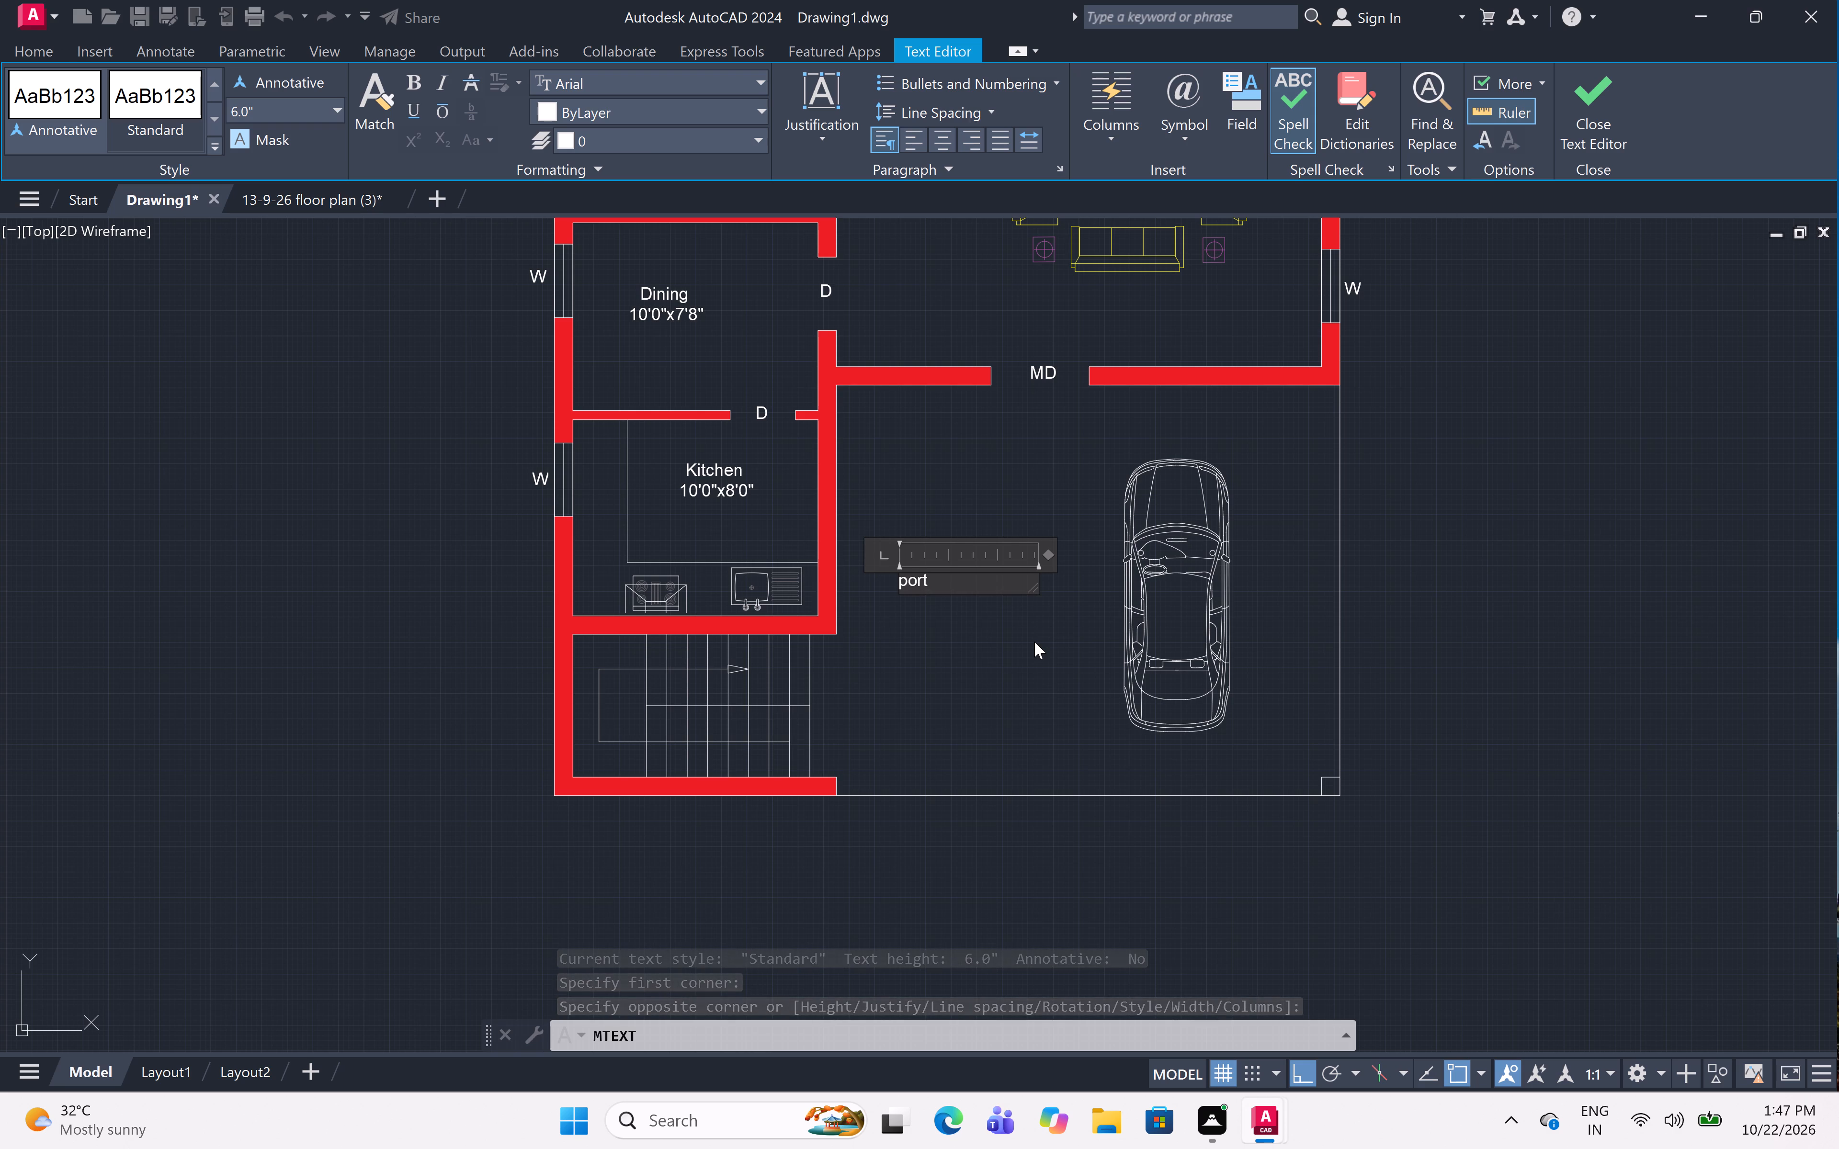
key(i)
key(BackSpace)
key(BackSpace)
key(BackSpace)
key(BackSpace)
key(BackSpace)
key(BackSpace)
key(BackSpace)
key(BackSpace)
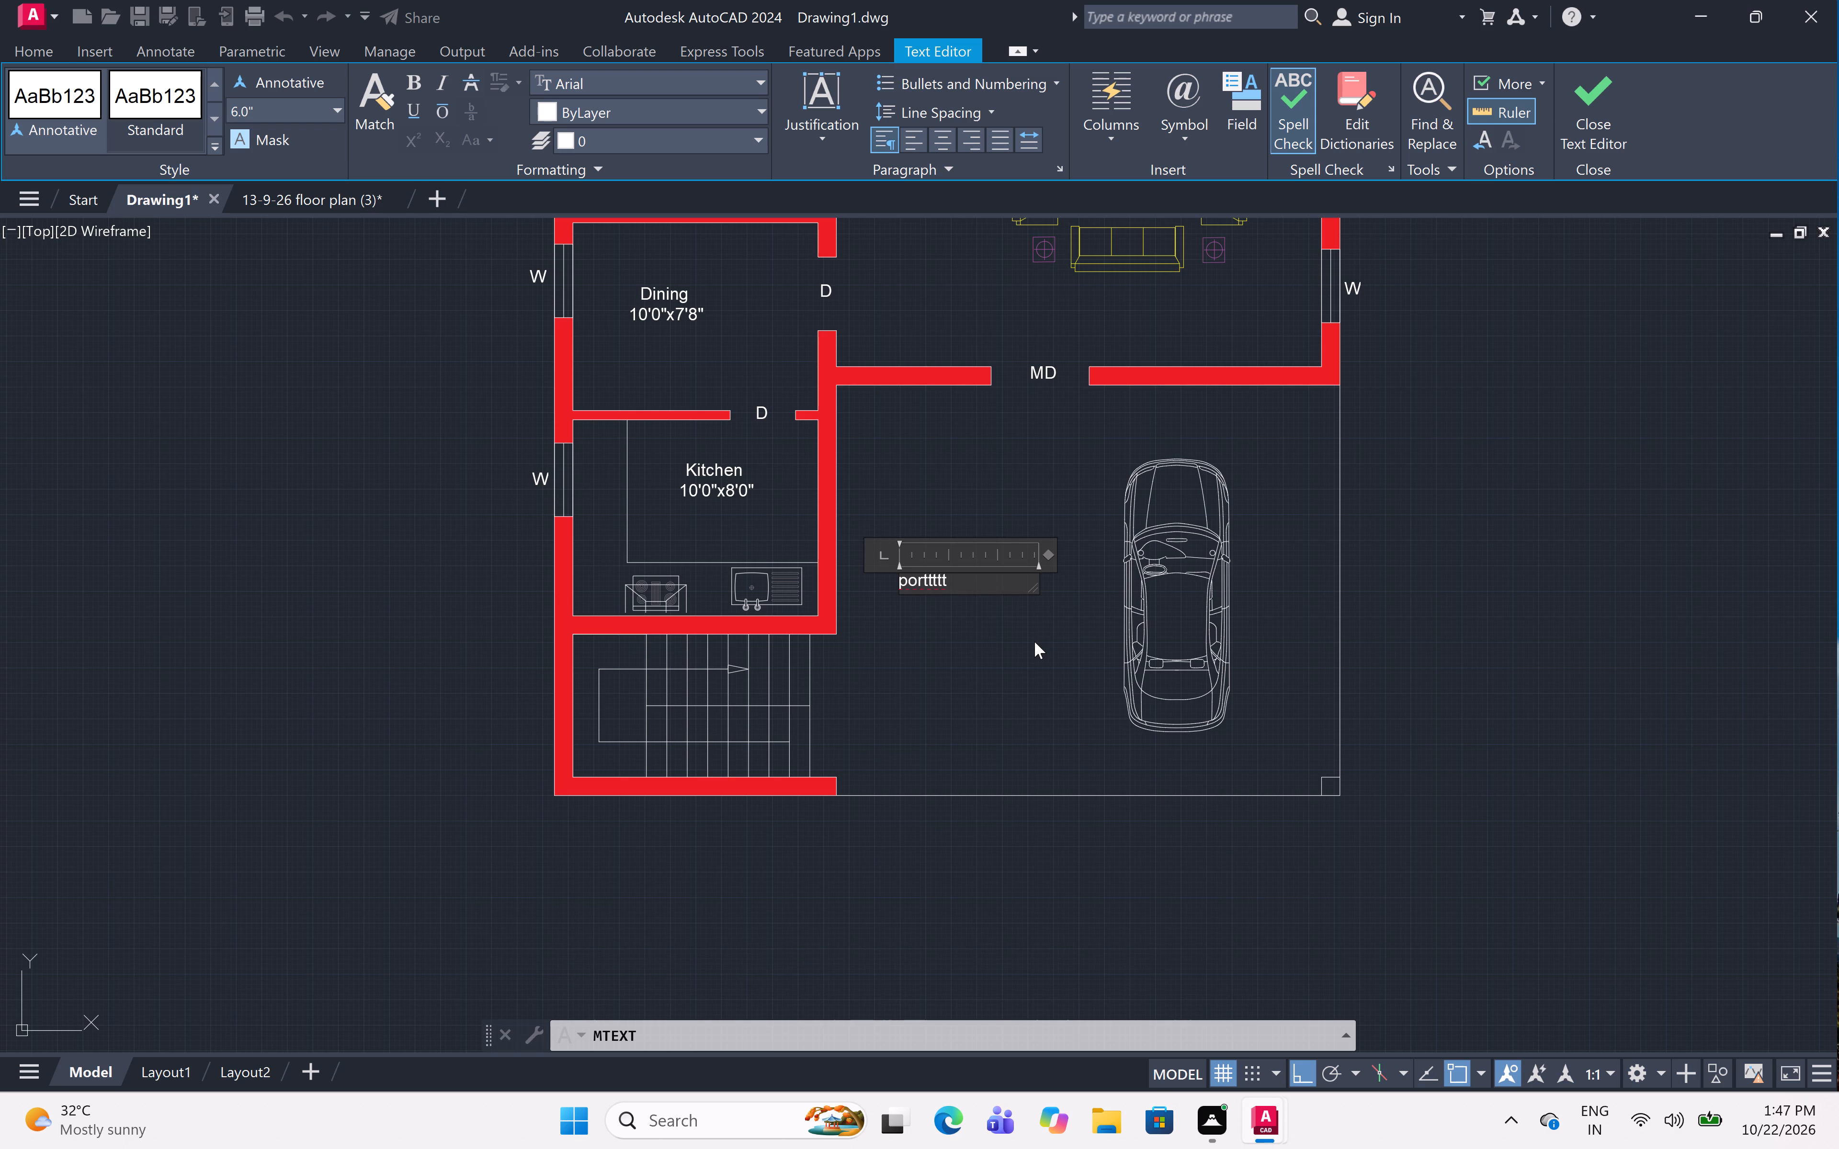
key(BackSpace)
scroll(1010, 622, up, 4)
scroll(1011, 623, down, 1)
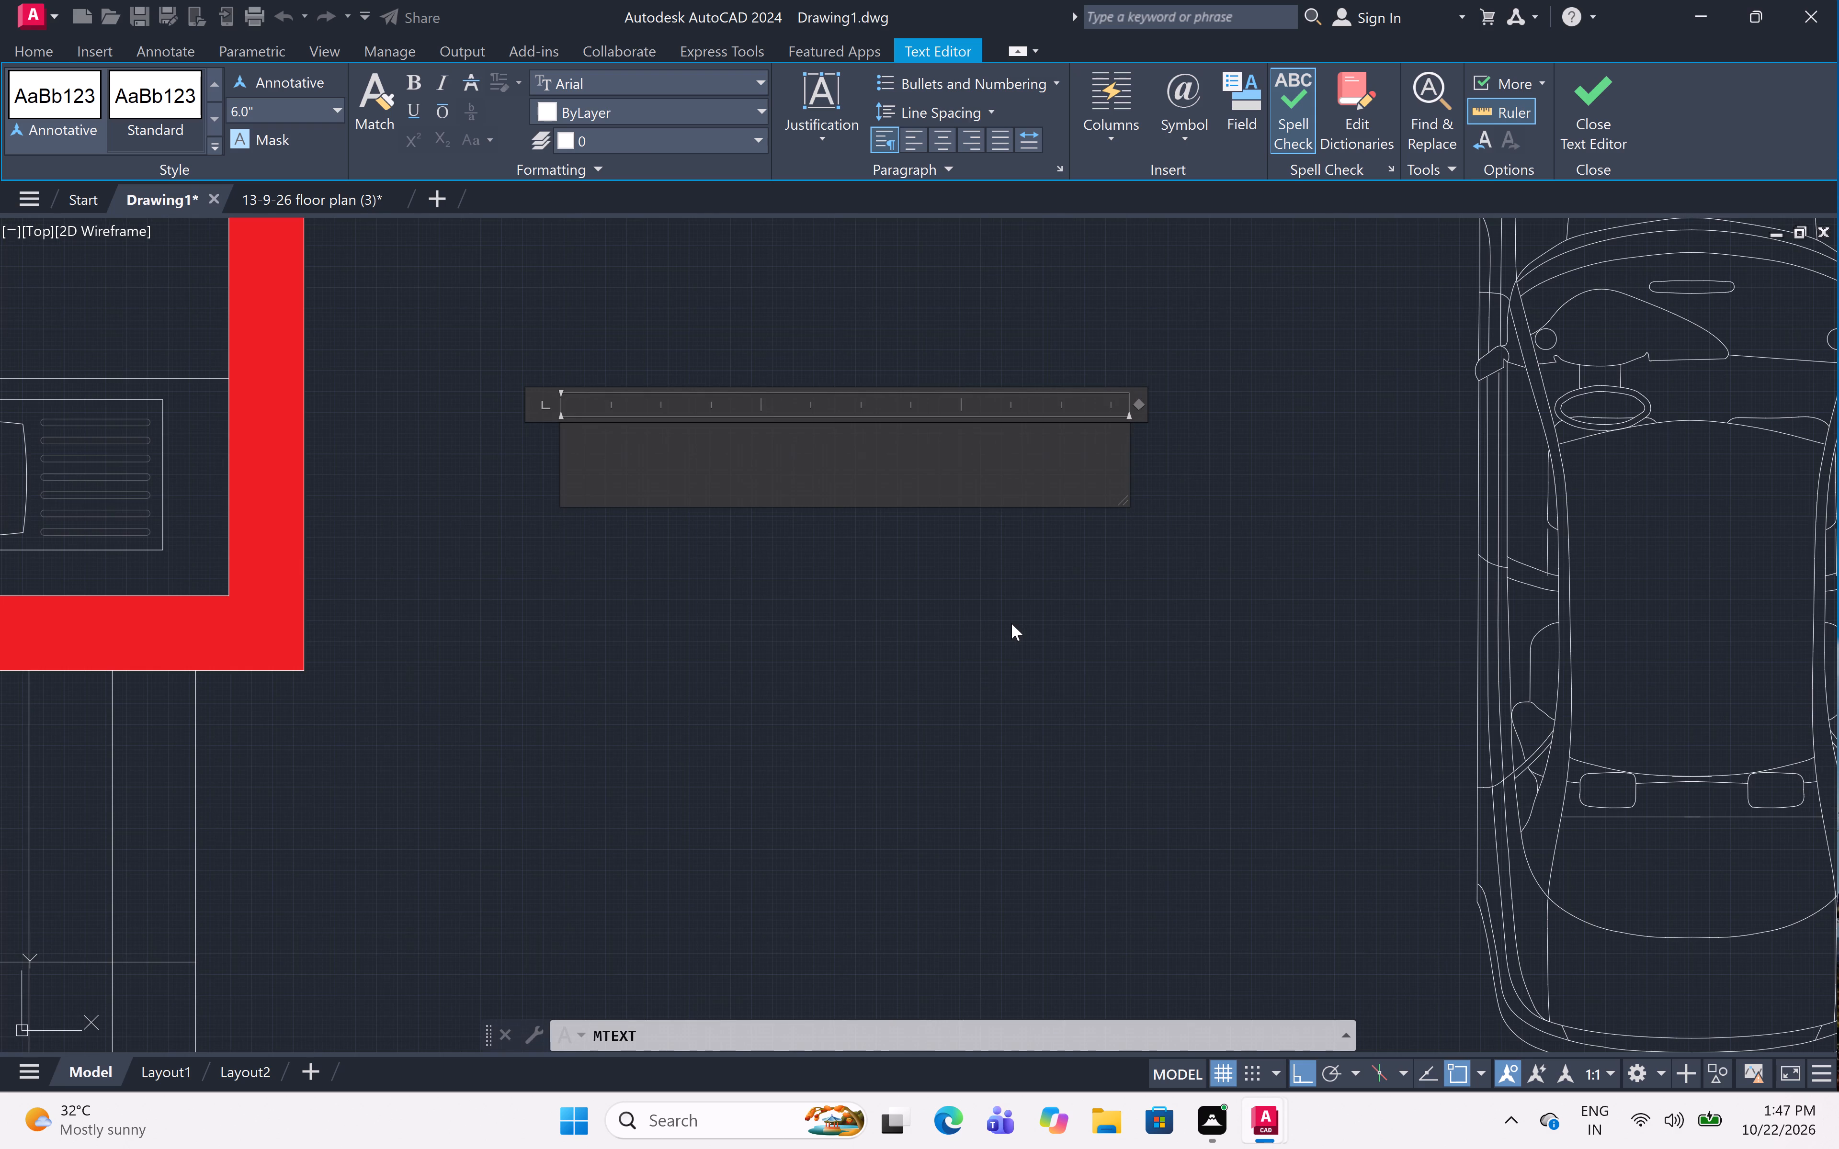
key(p)
text(or)
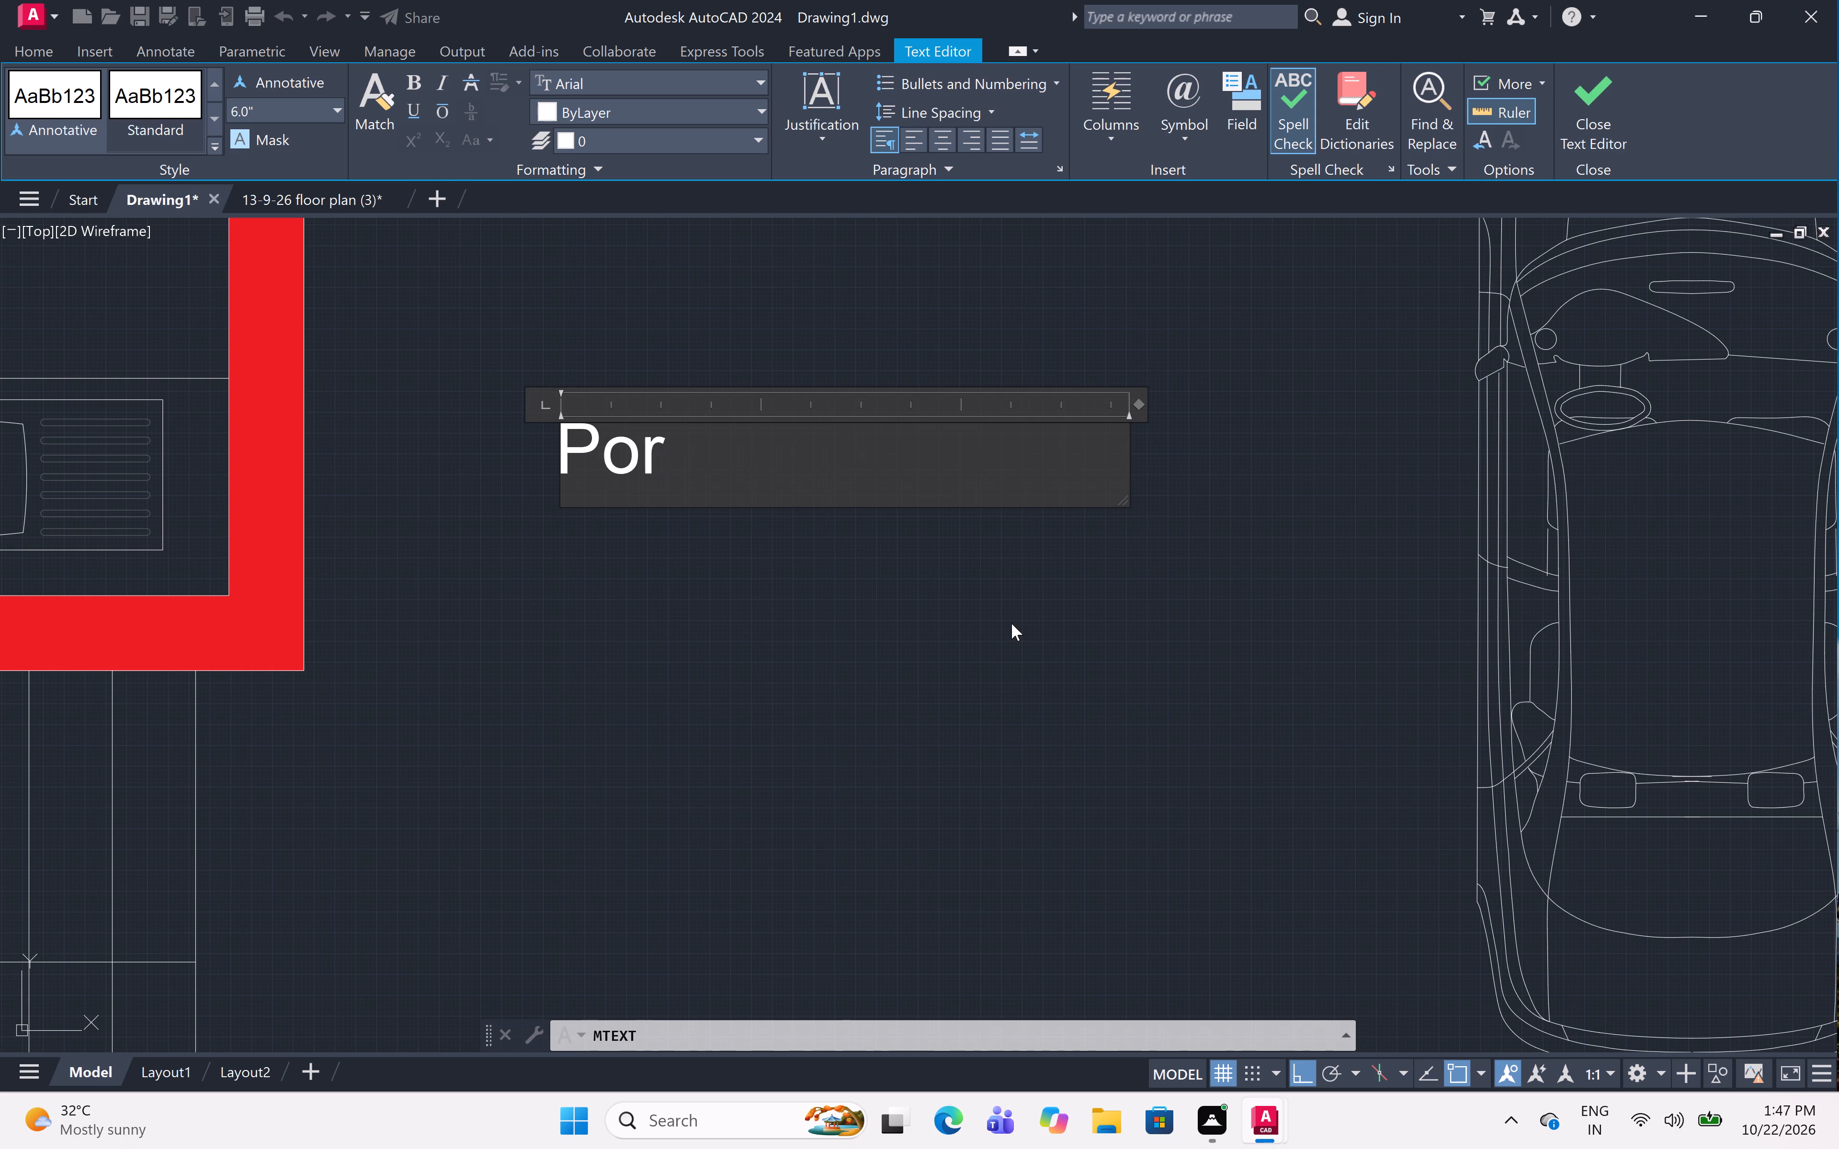
text(tico)
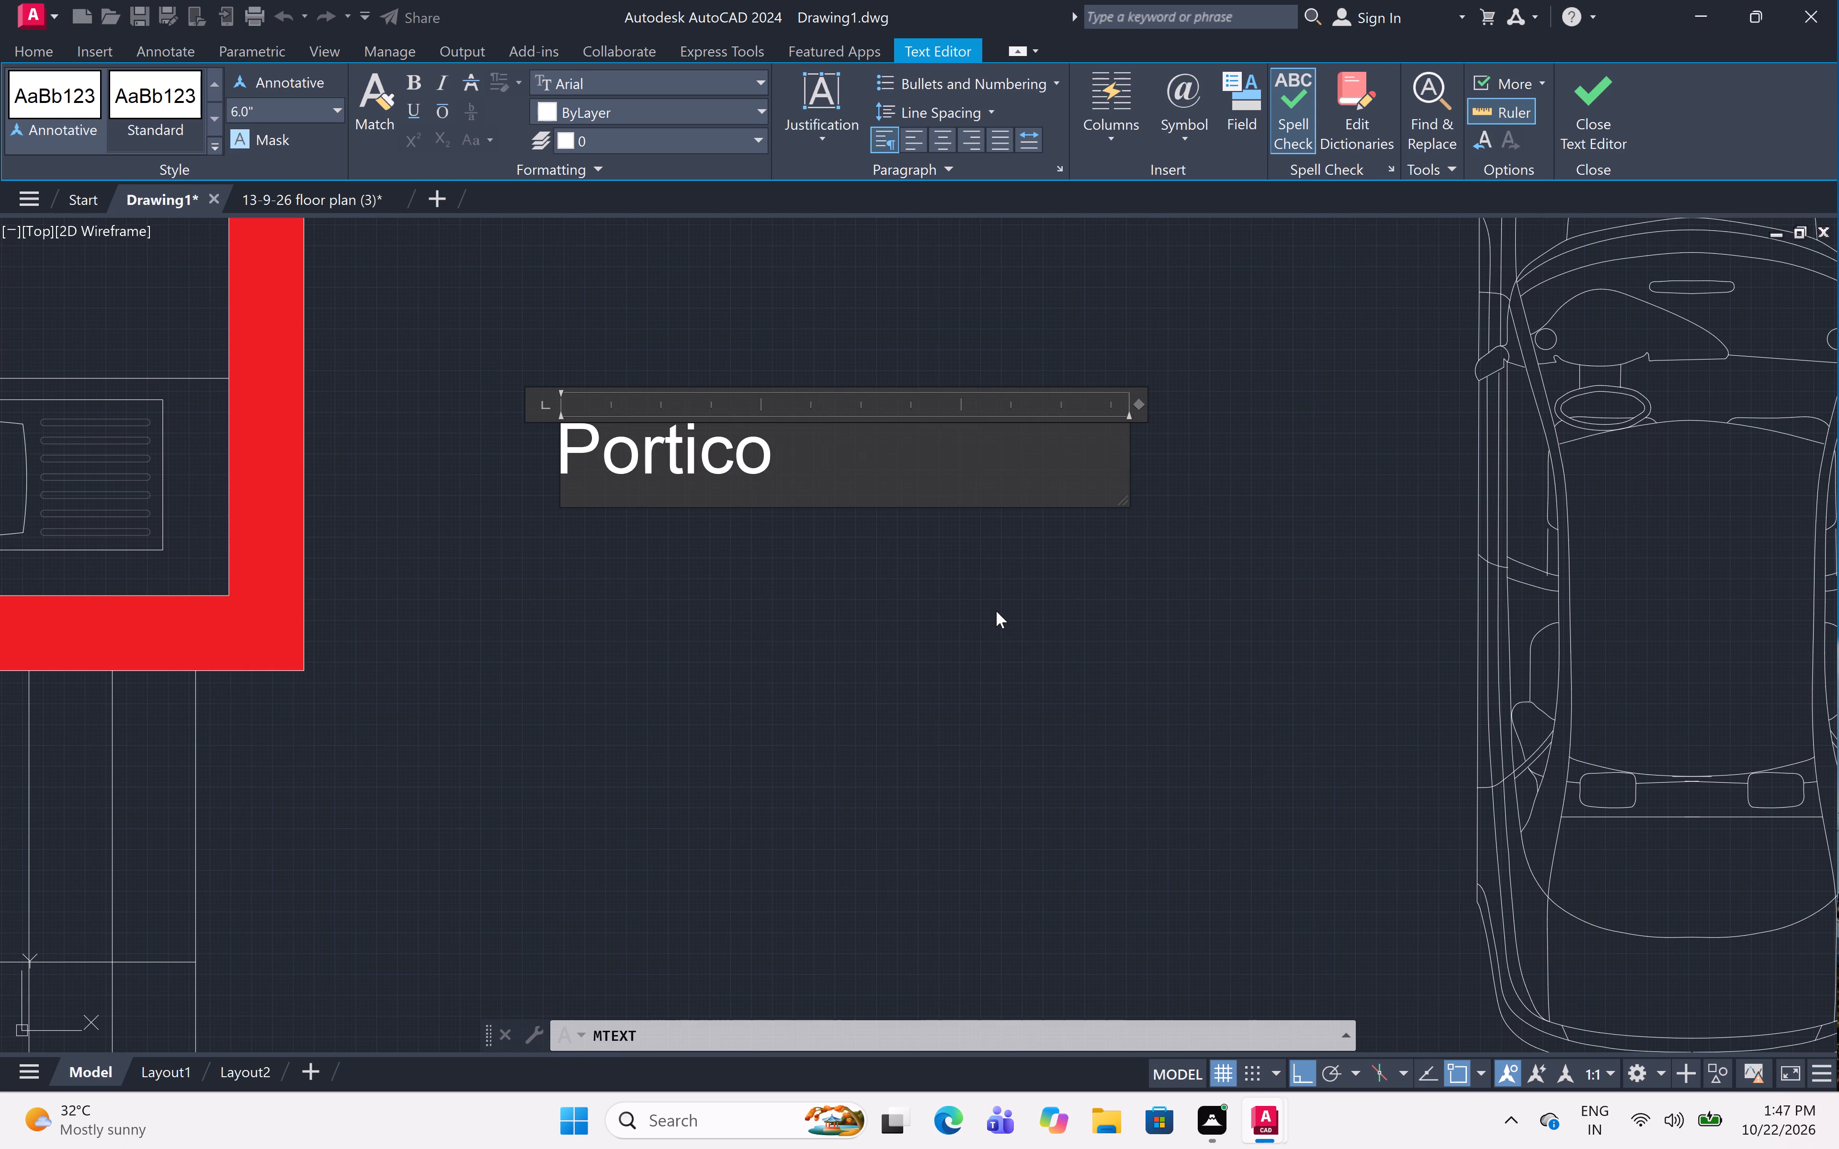
Add the size 19'9"x16'0" as the Portico label's second line, indent the word Portico by two spaces, and finish the text.
key(Return)
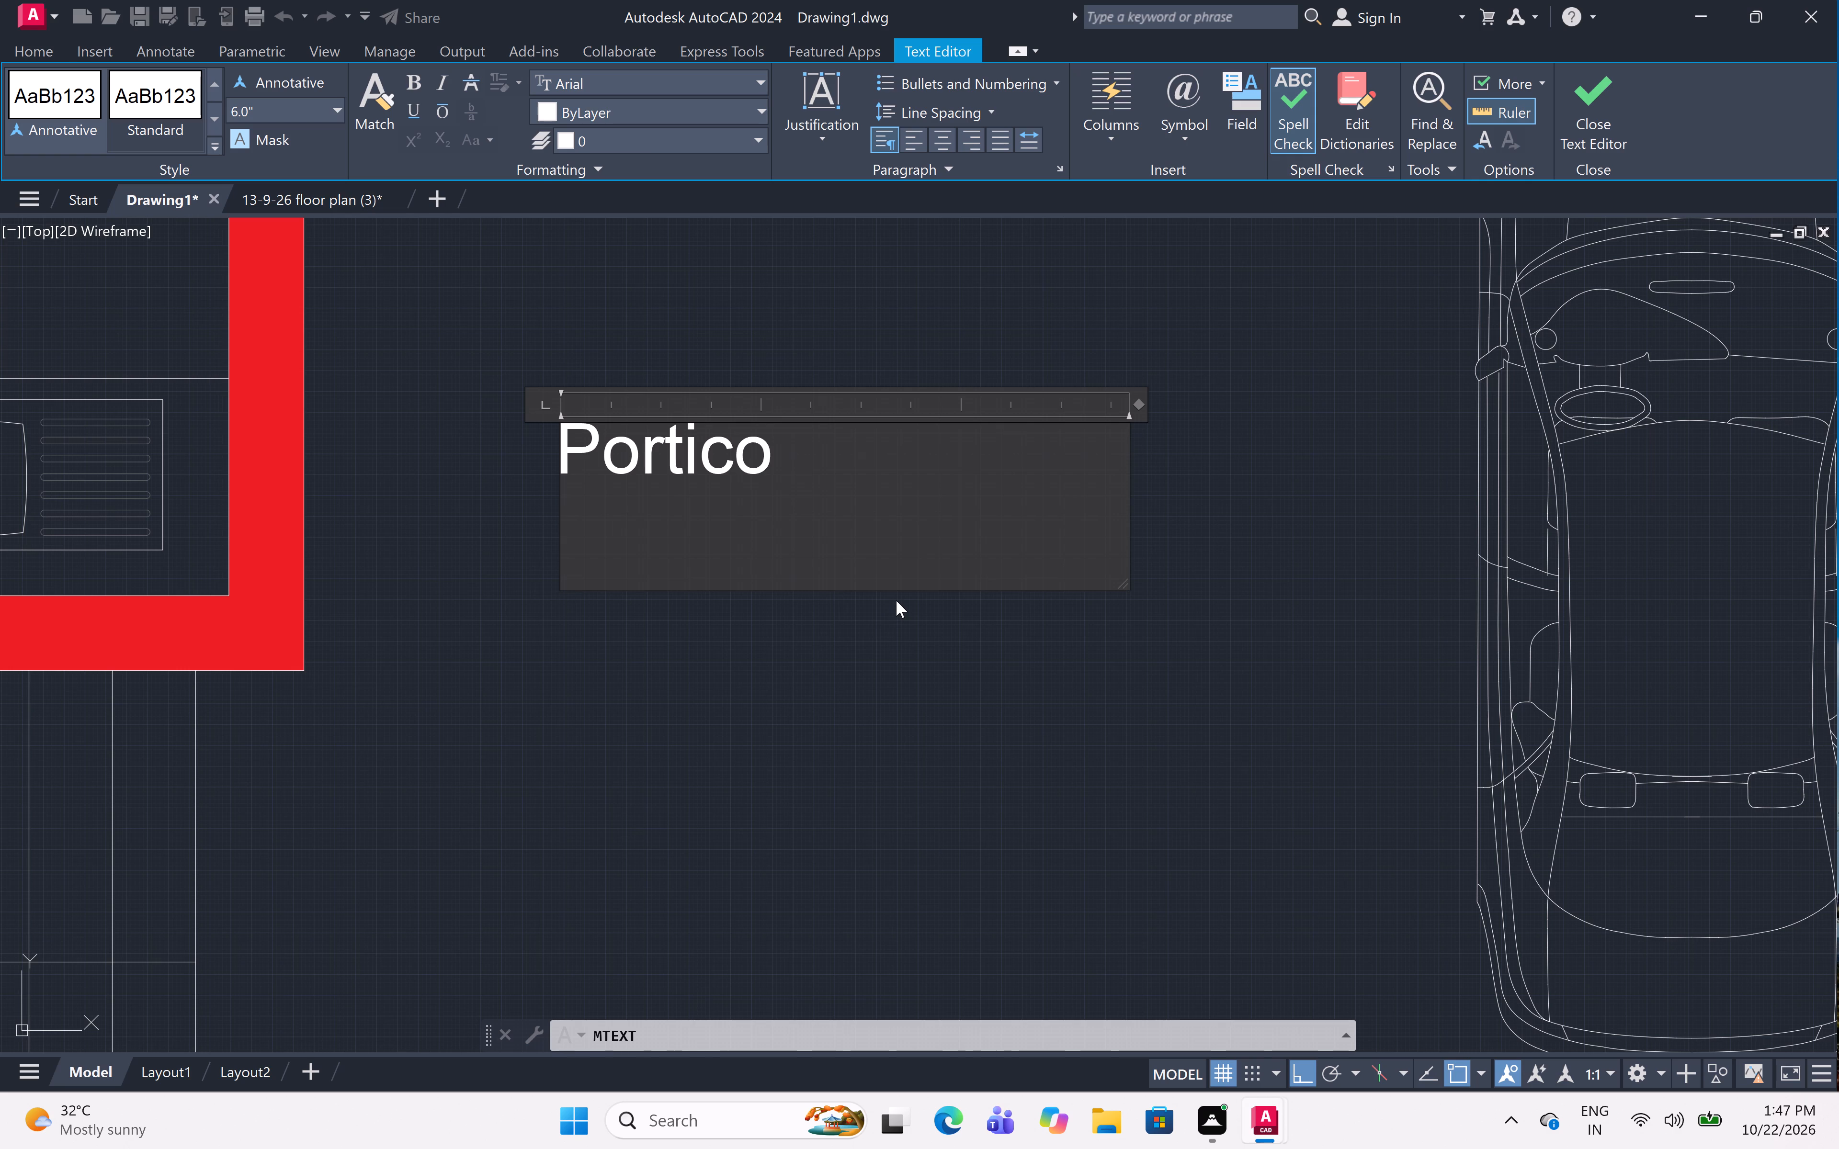
text(199)
key(BackSpace)
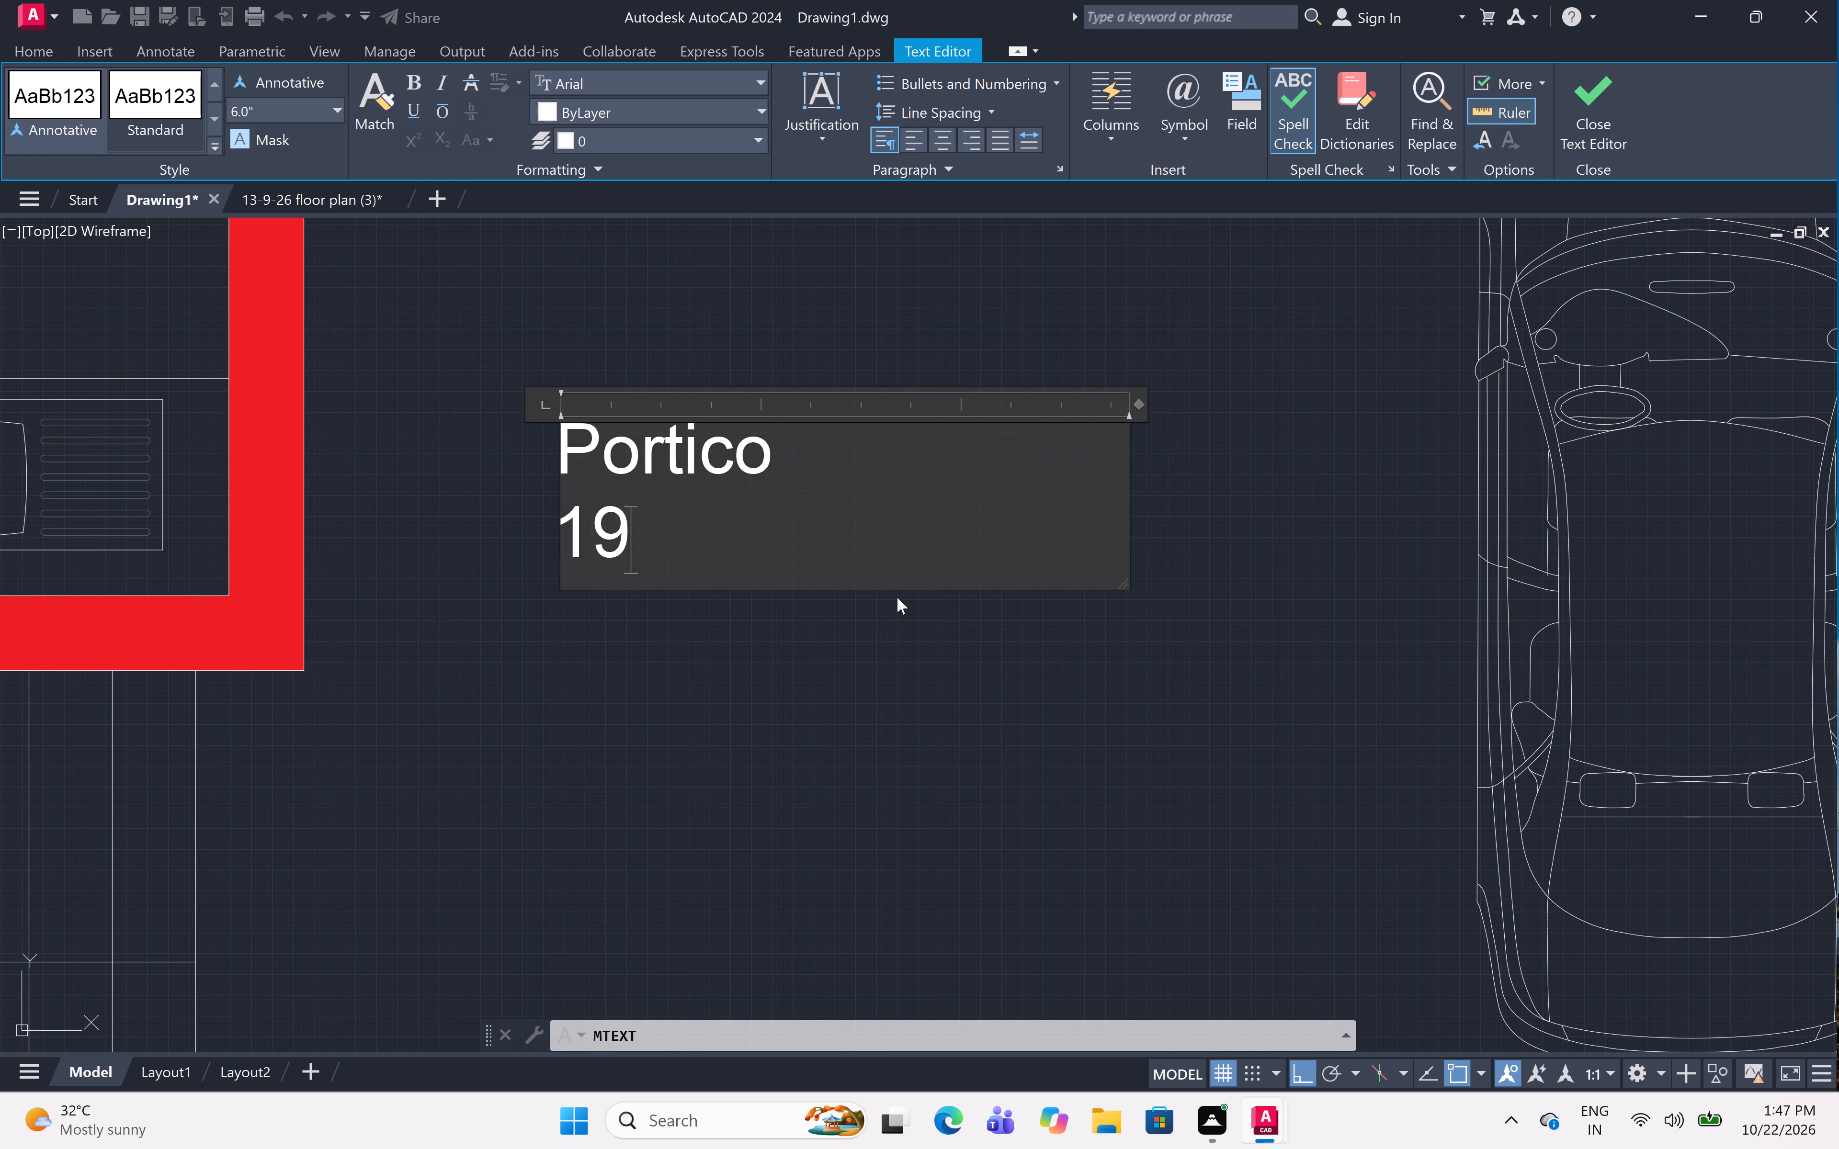
text('9')
key(BackSpace)
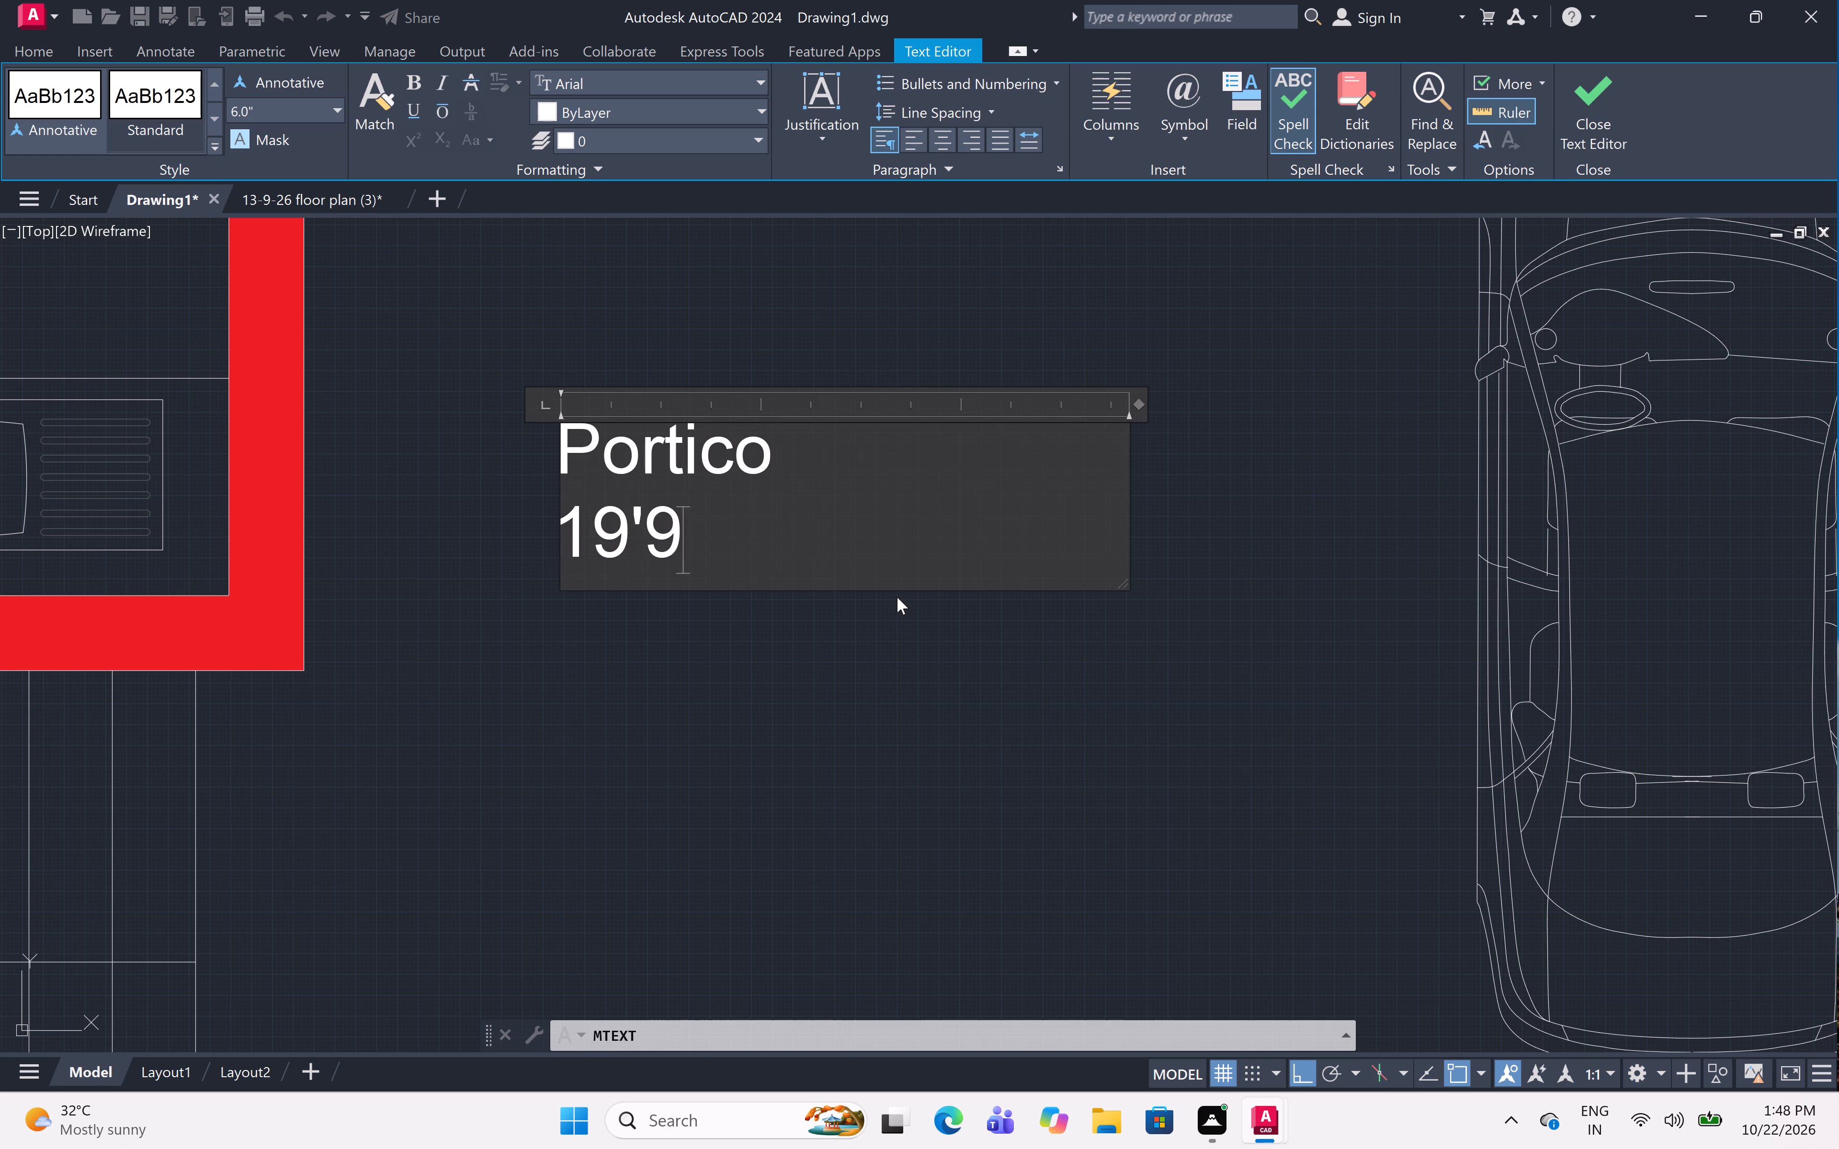
key(shift+quotedbl)
key(x)
text(16'0")
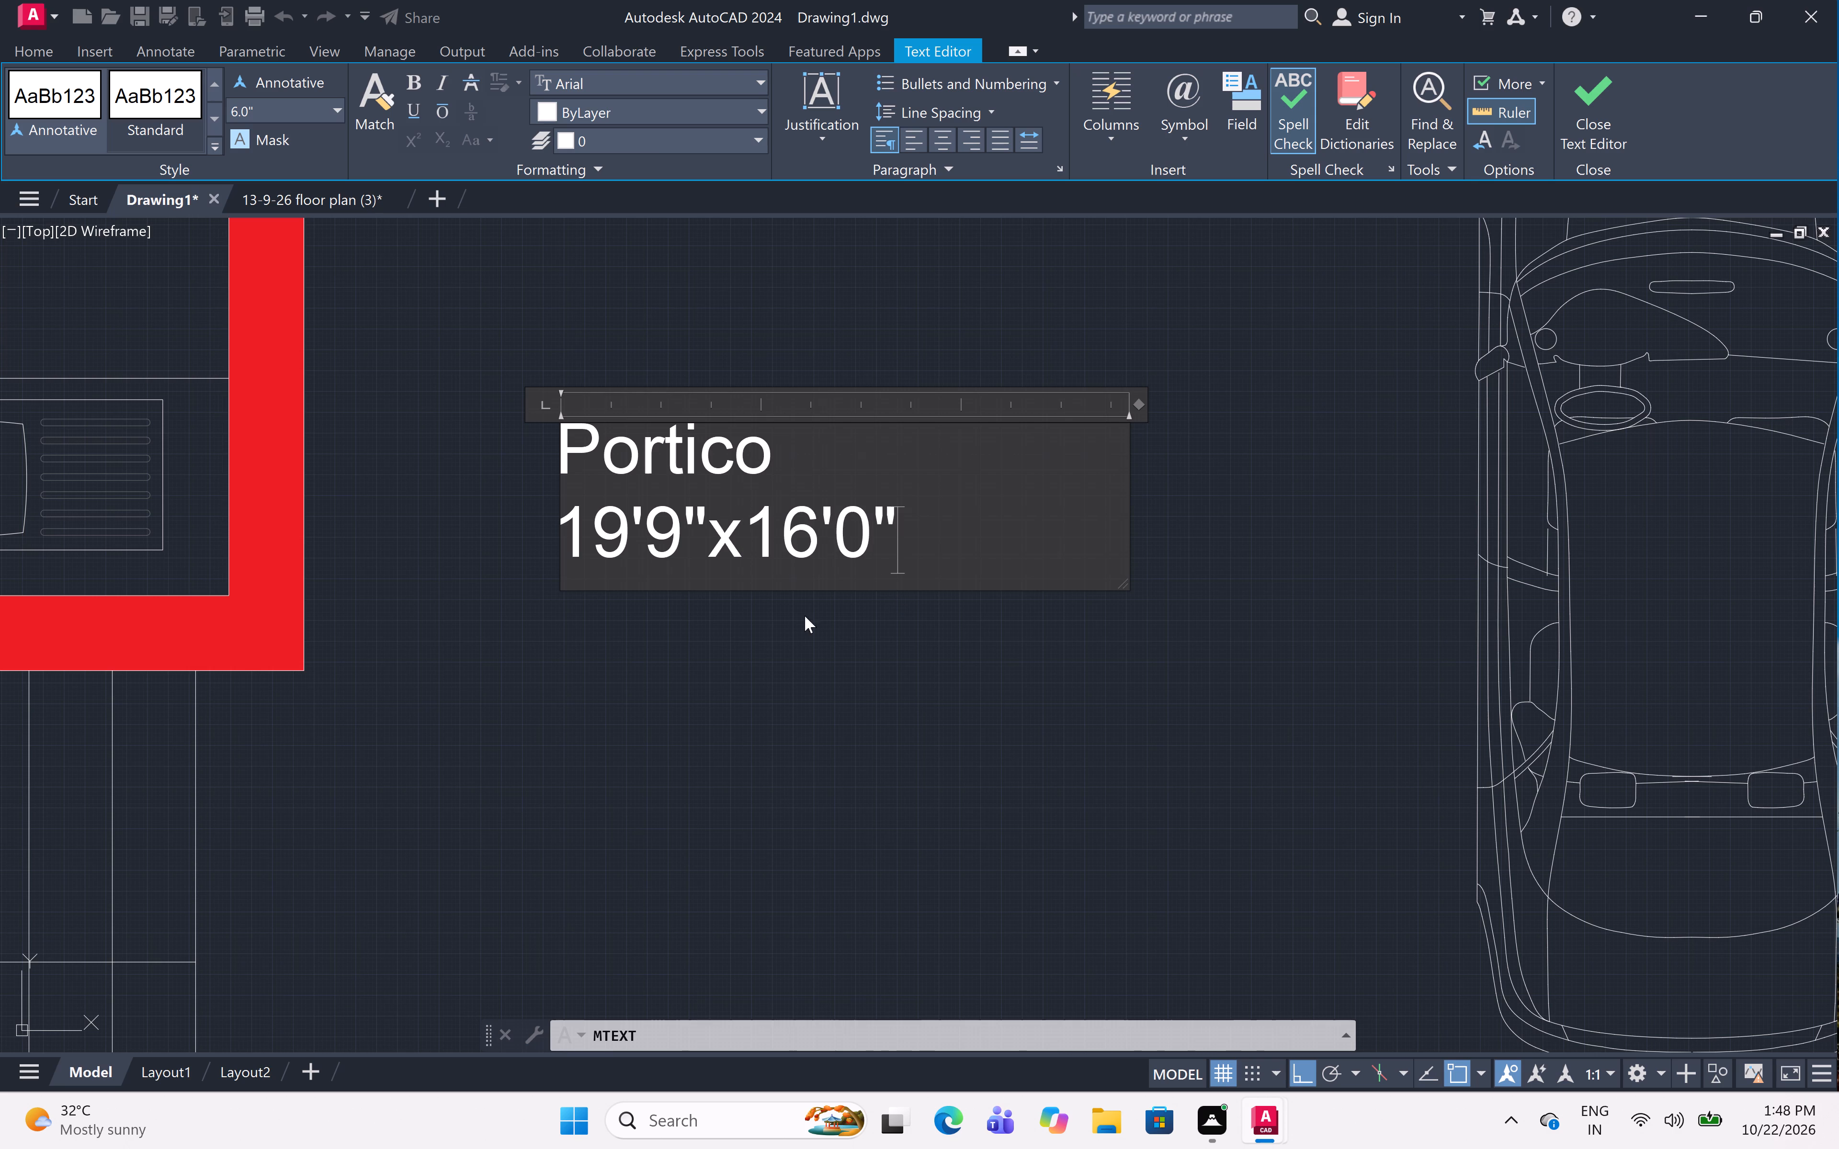
click(562, 444)
key(space)
key(space)
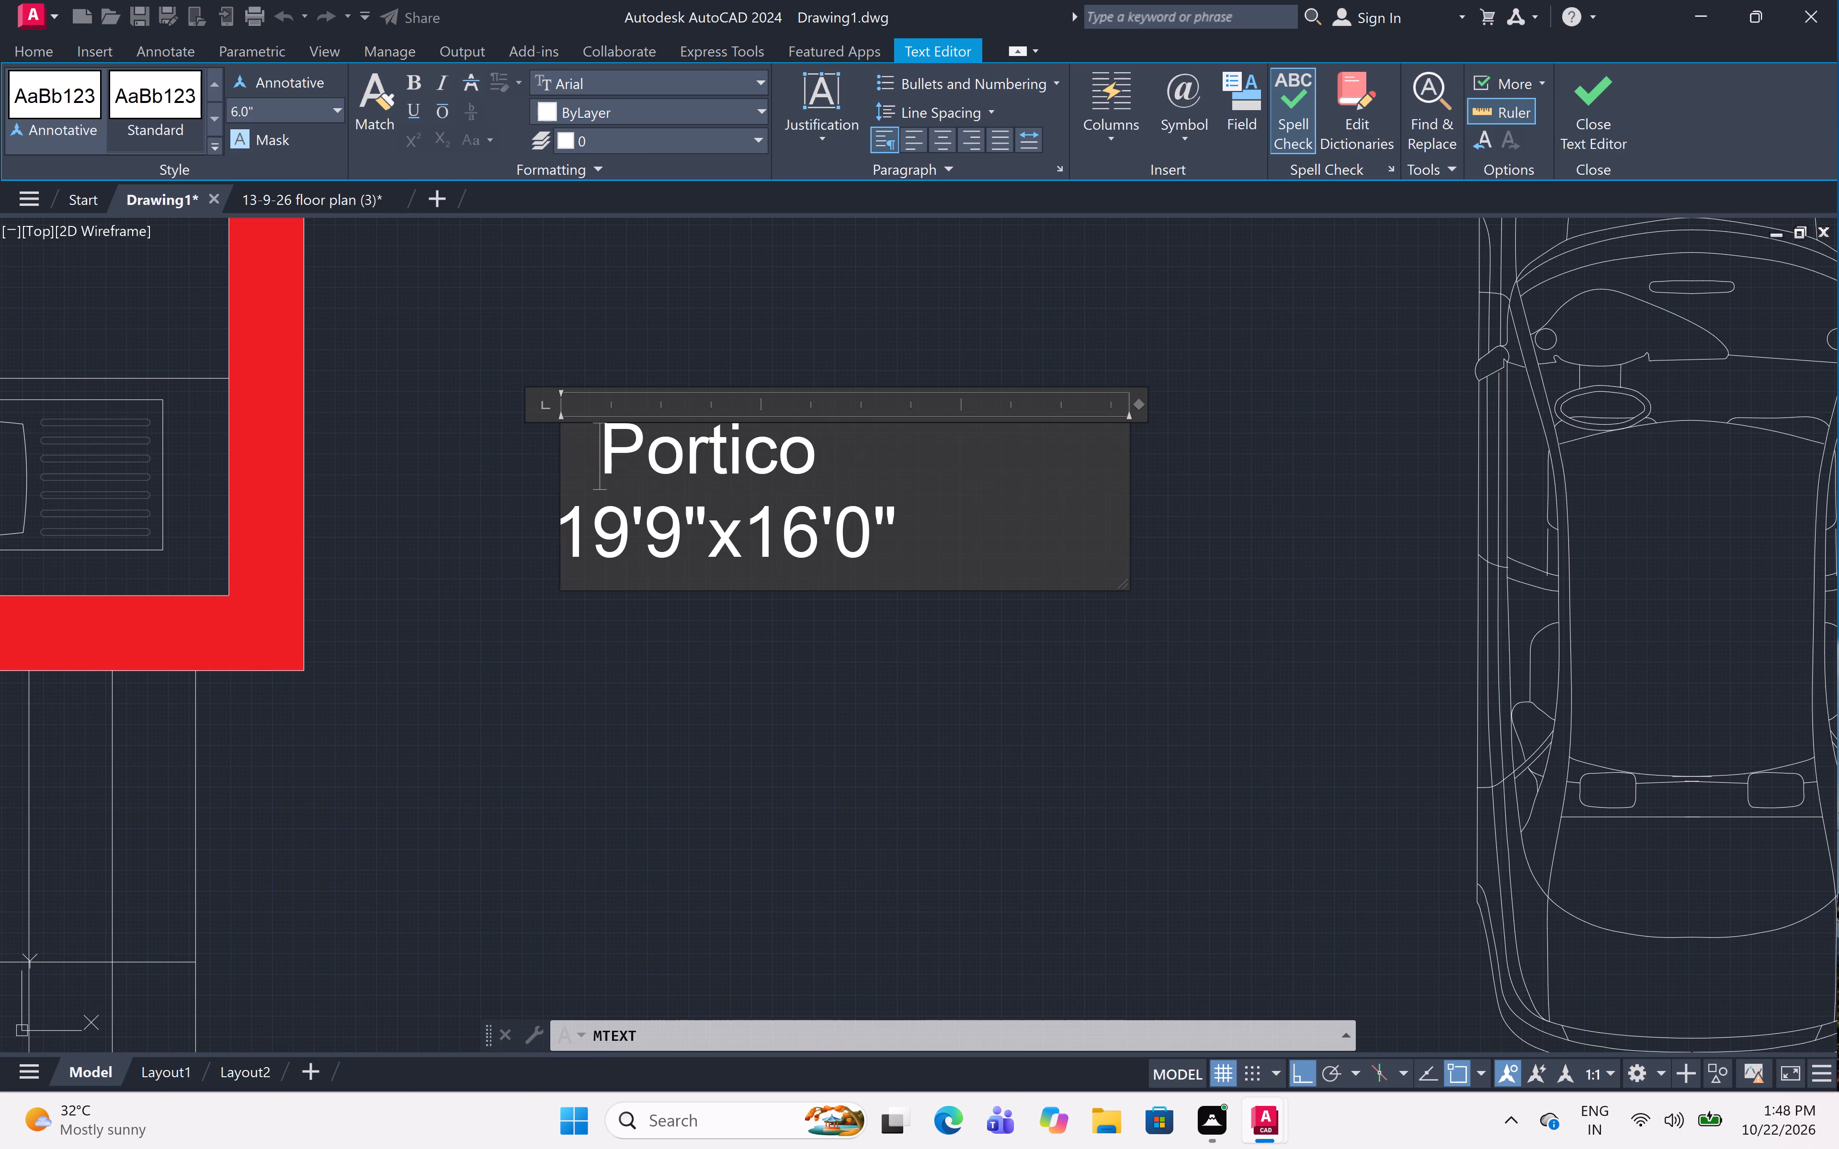
click(686, 641)
Move the Portico label slightly to the right, towards the car.
scroll(706, 514, down, 3)
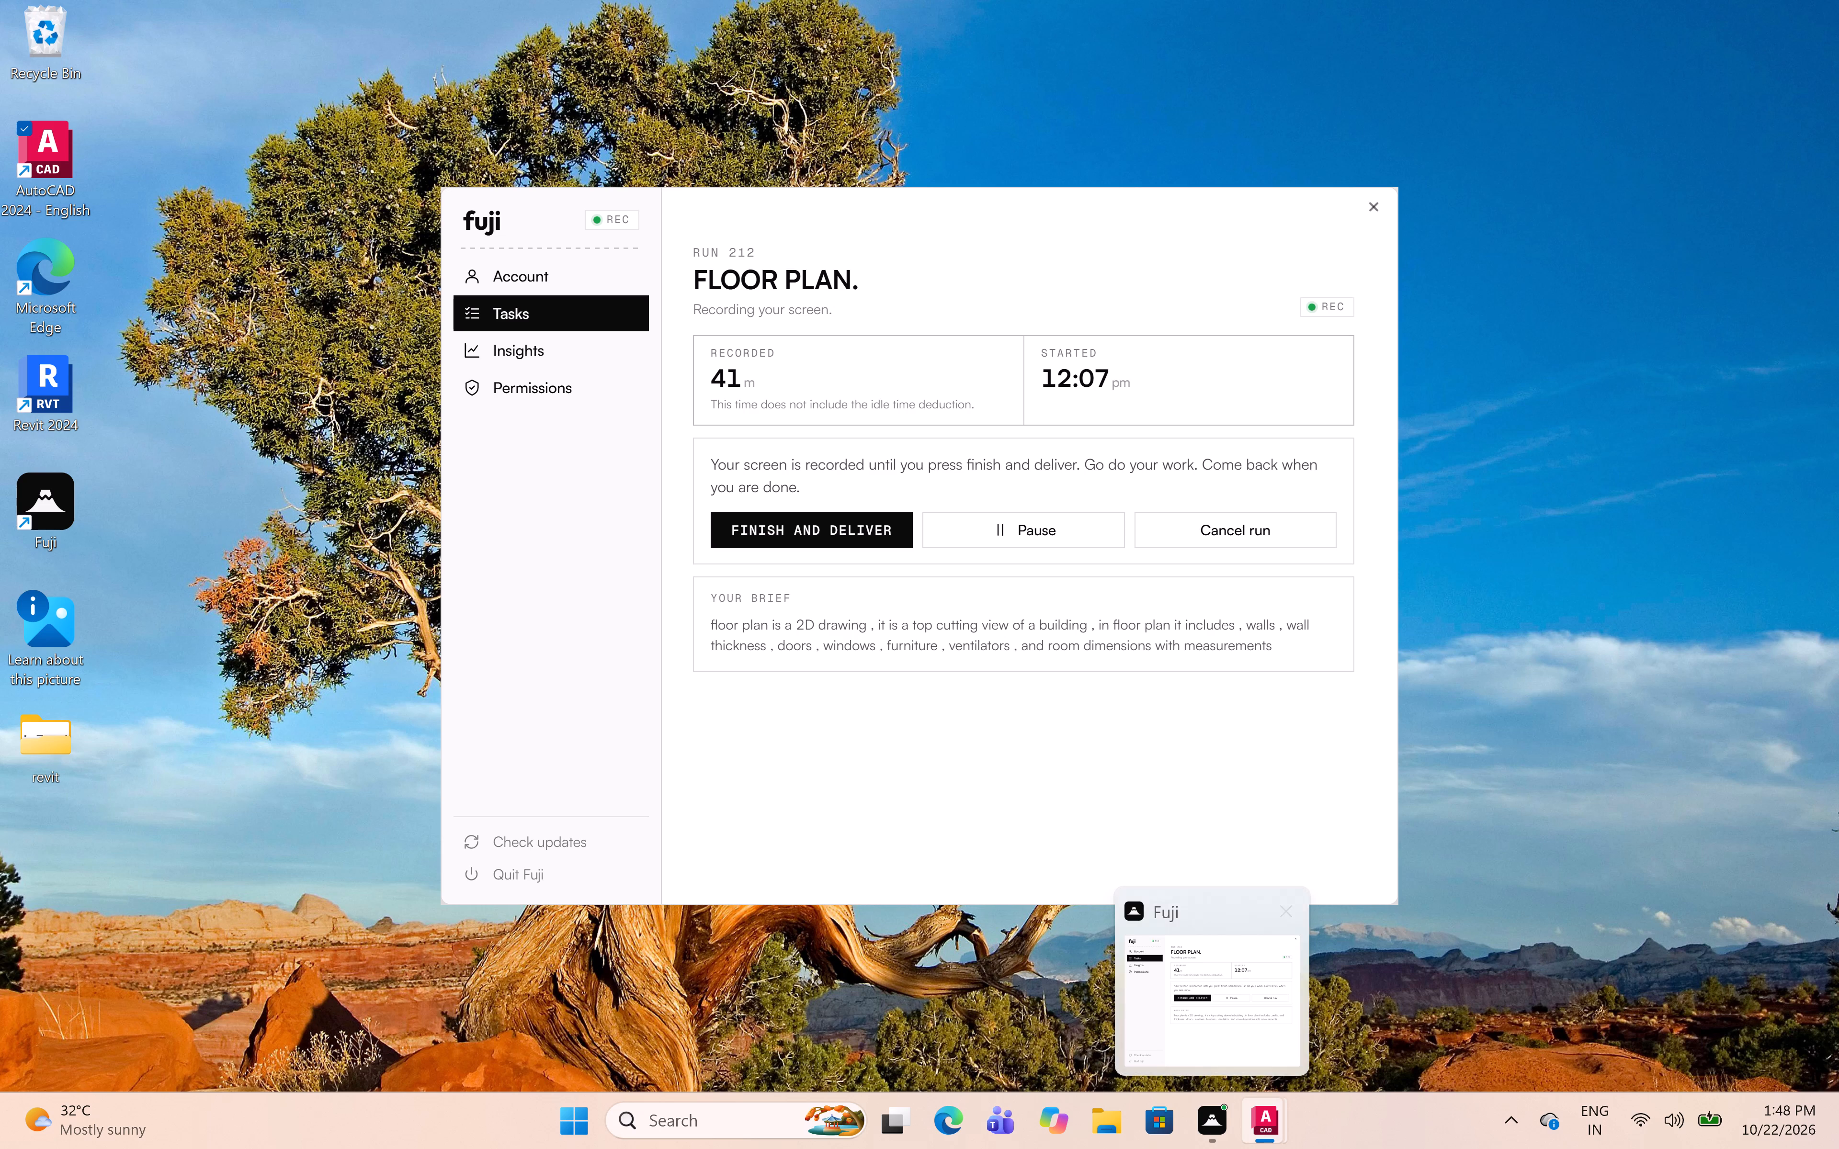
scroll(678, 657, up, 2)
scroll(677, 654, down, 3)
middle_drag(677, 654, 688, 669)
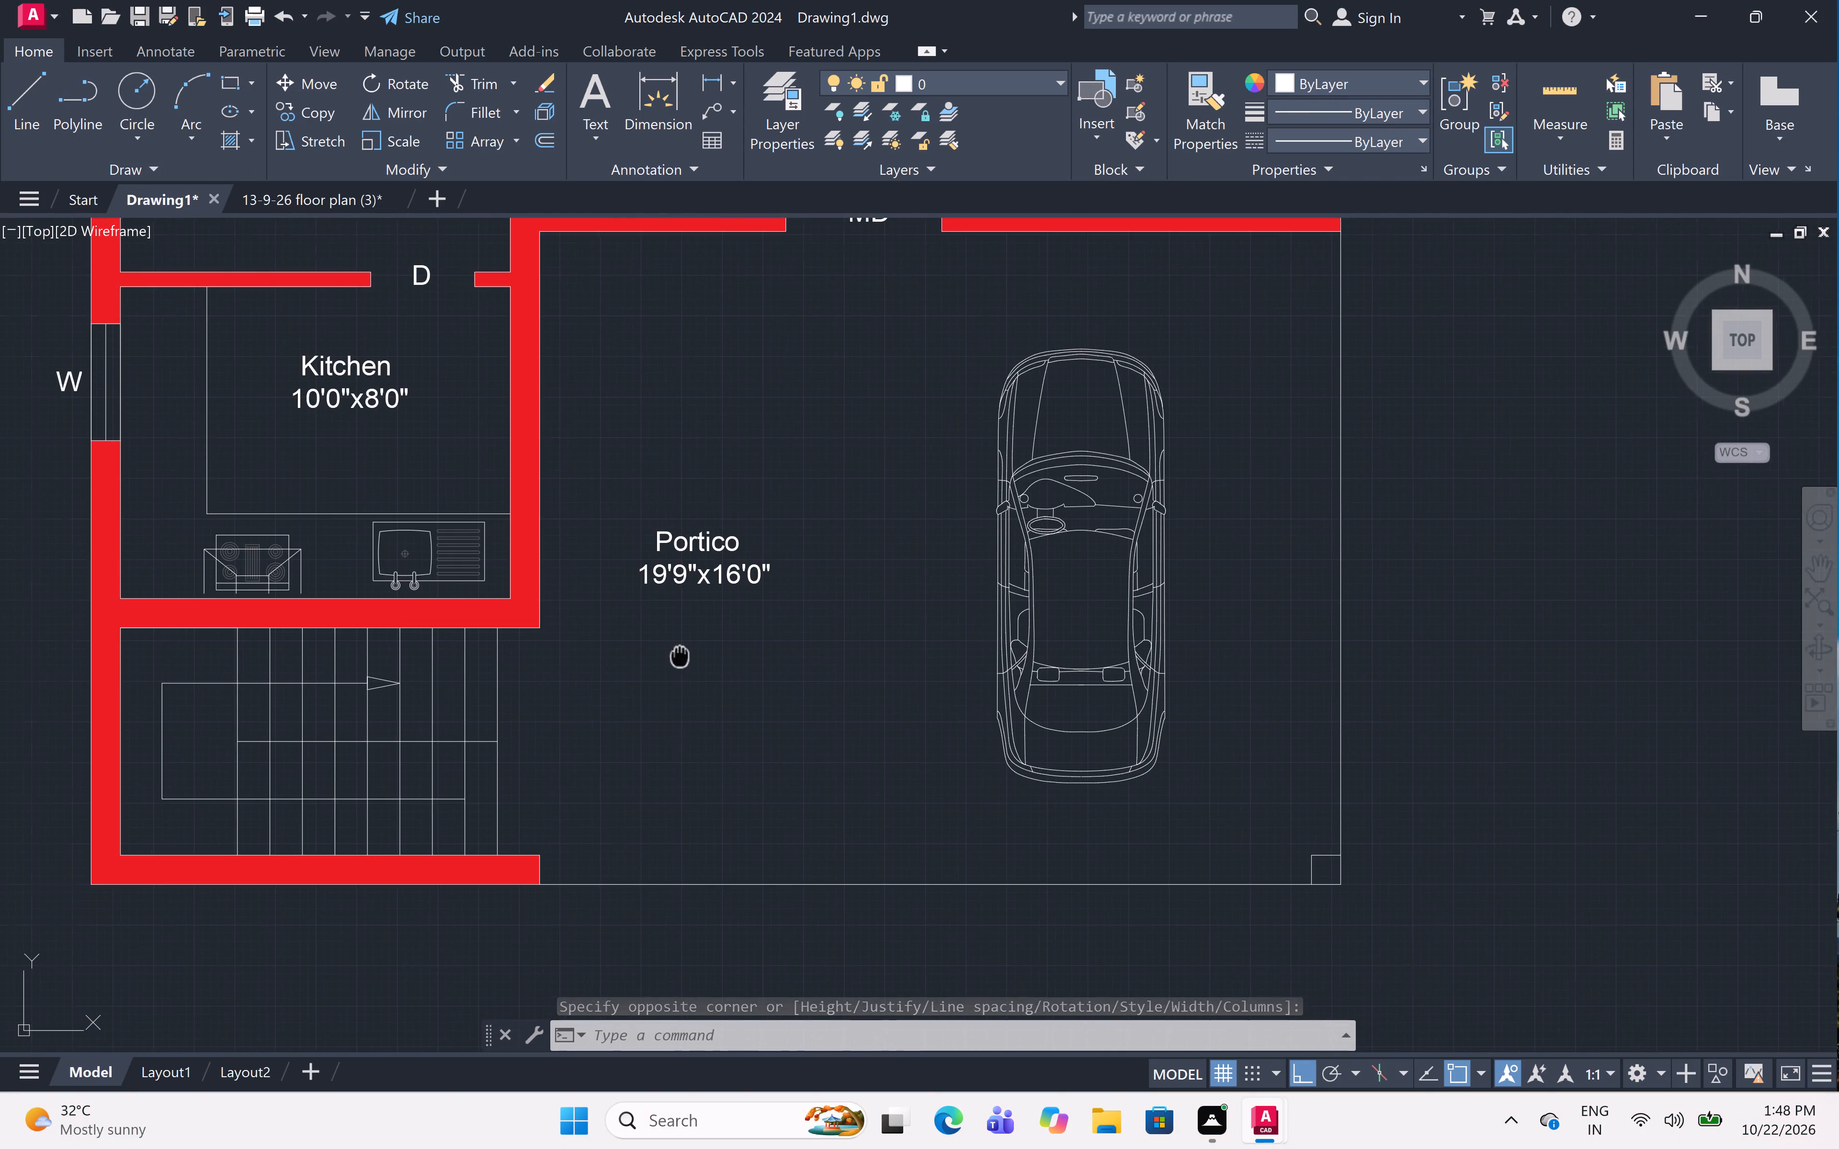
middle_drag(688, 669, 786, 739)
scroll(777, 725, up, 2)
middle_drag(774, 725, 712, 820)
scroll(718, 792, down, 1)
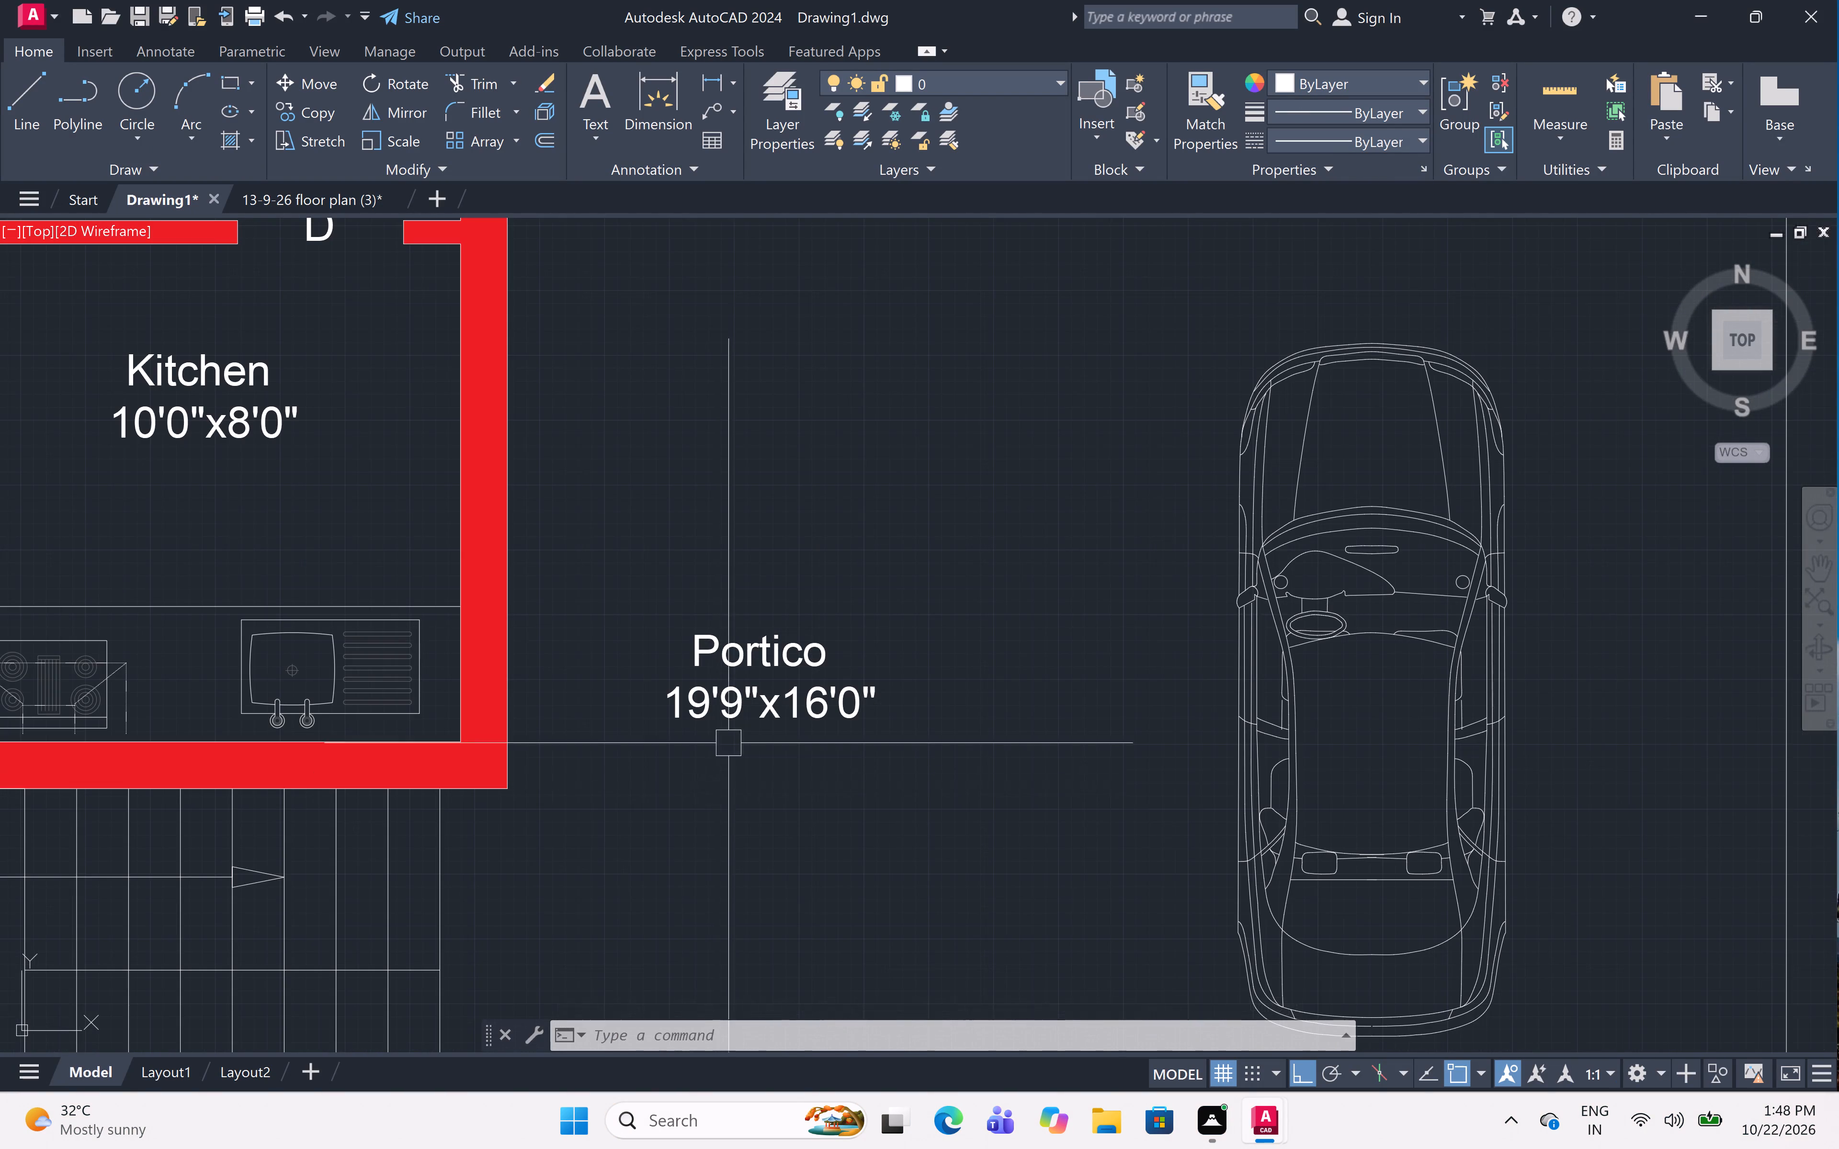
click(737, 714)
text(m)
key(space)
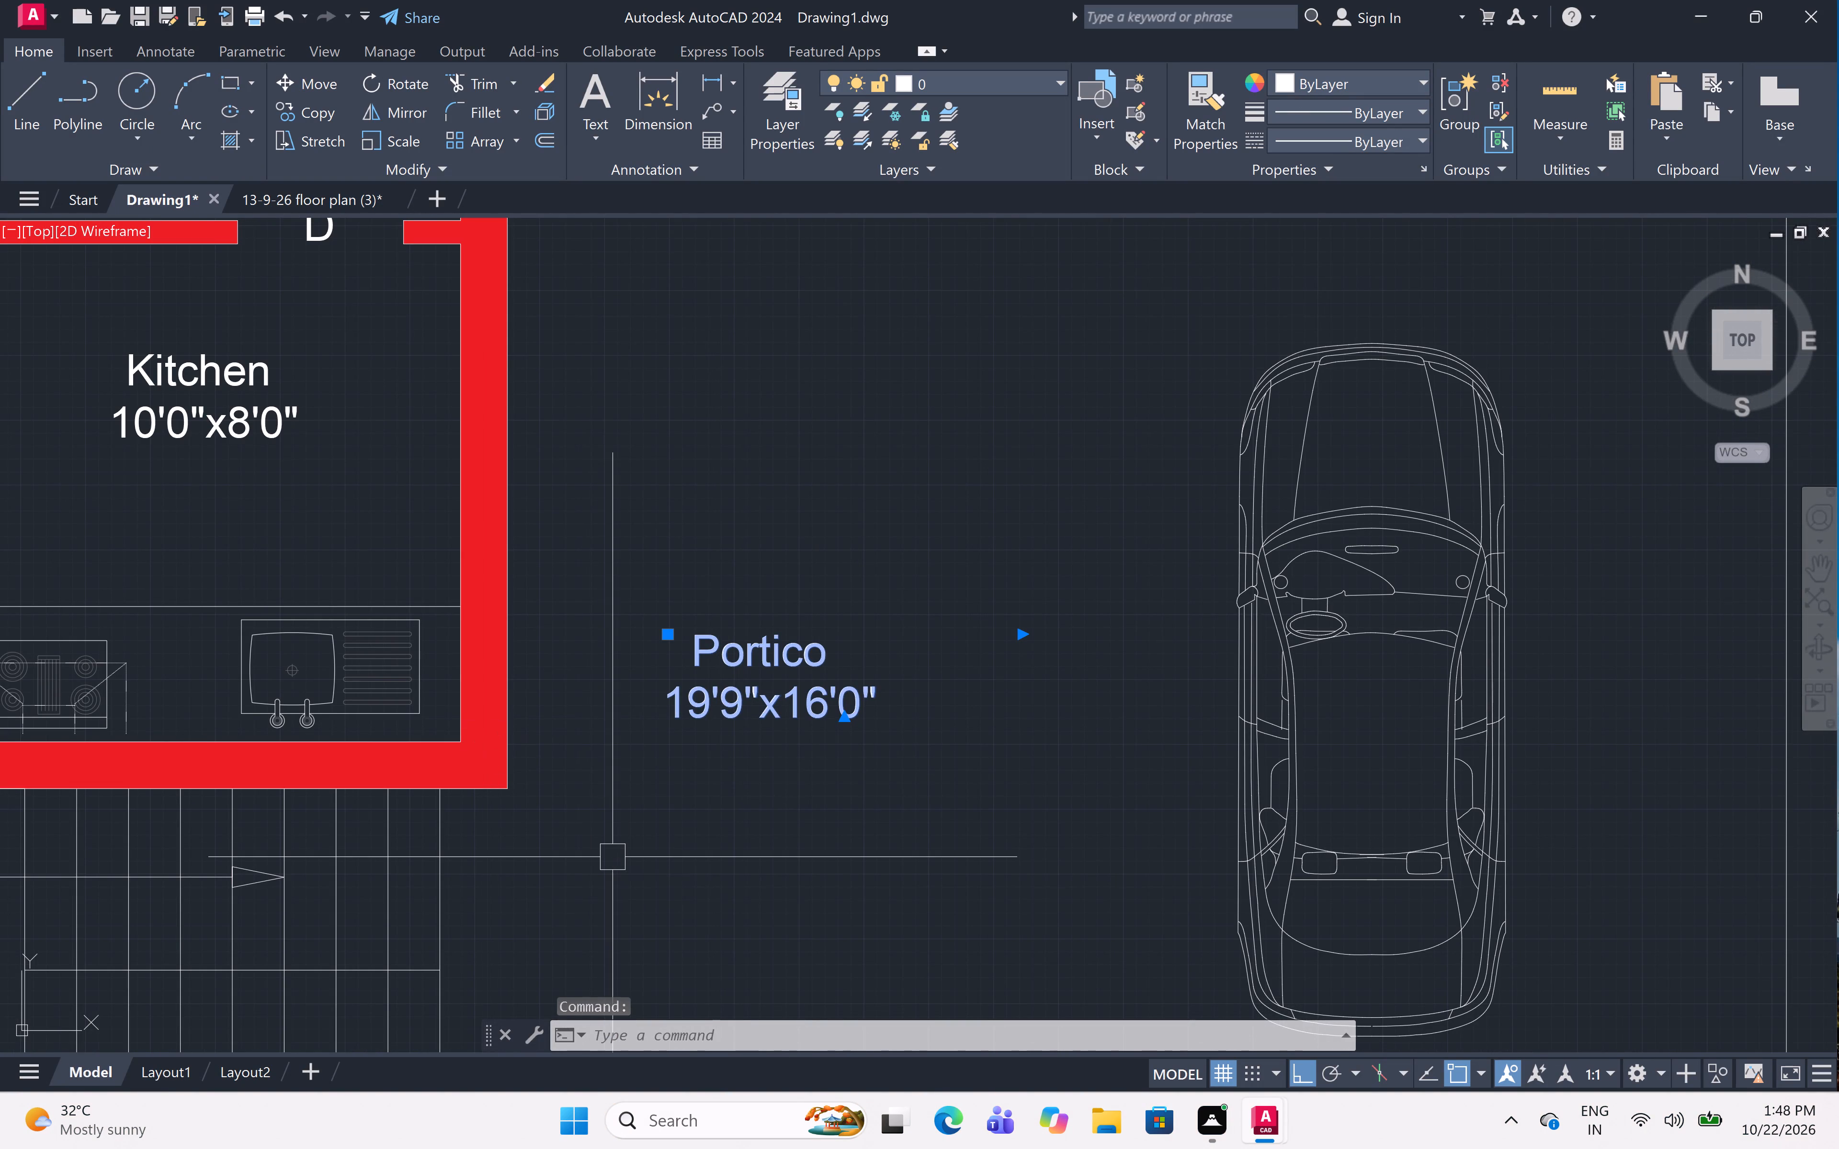
click(691, 714)
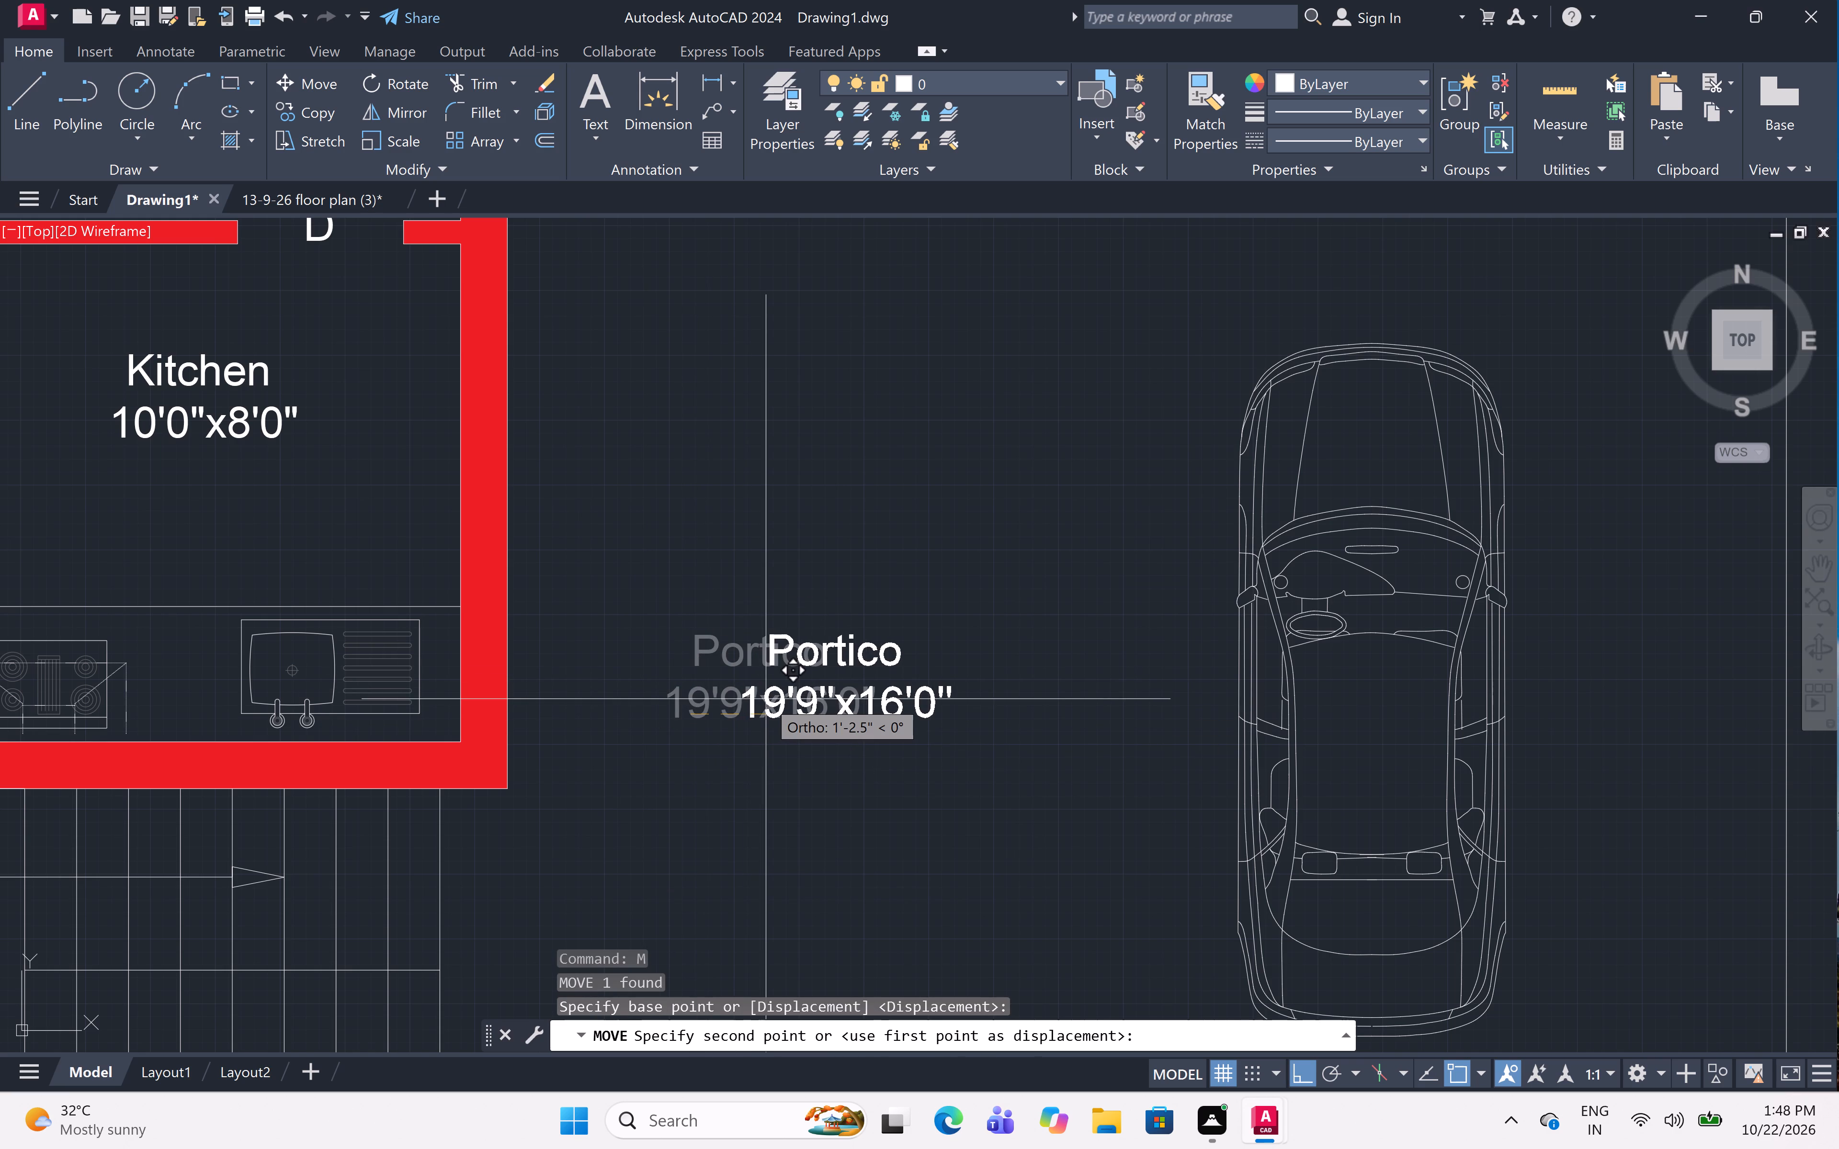
scroll(766, 699, up, 5)
click(750, 718)
Set the background colour of the wardrobe strips' ANSI32 hatch to the light blue 122,175,223.
scroll(762, 657, down, 6)
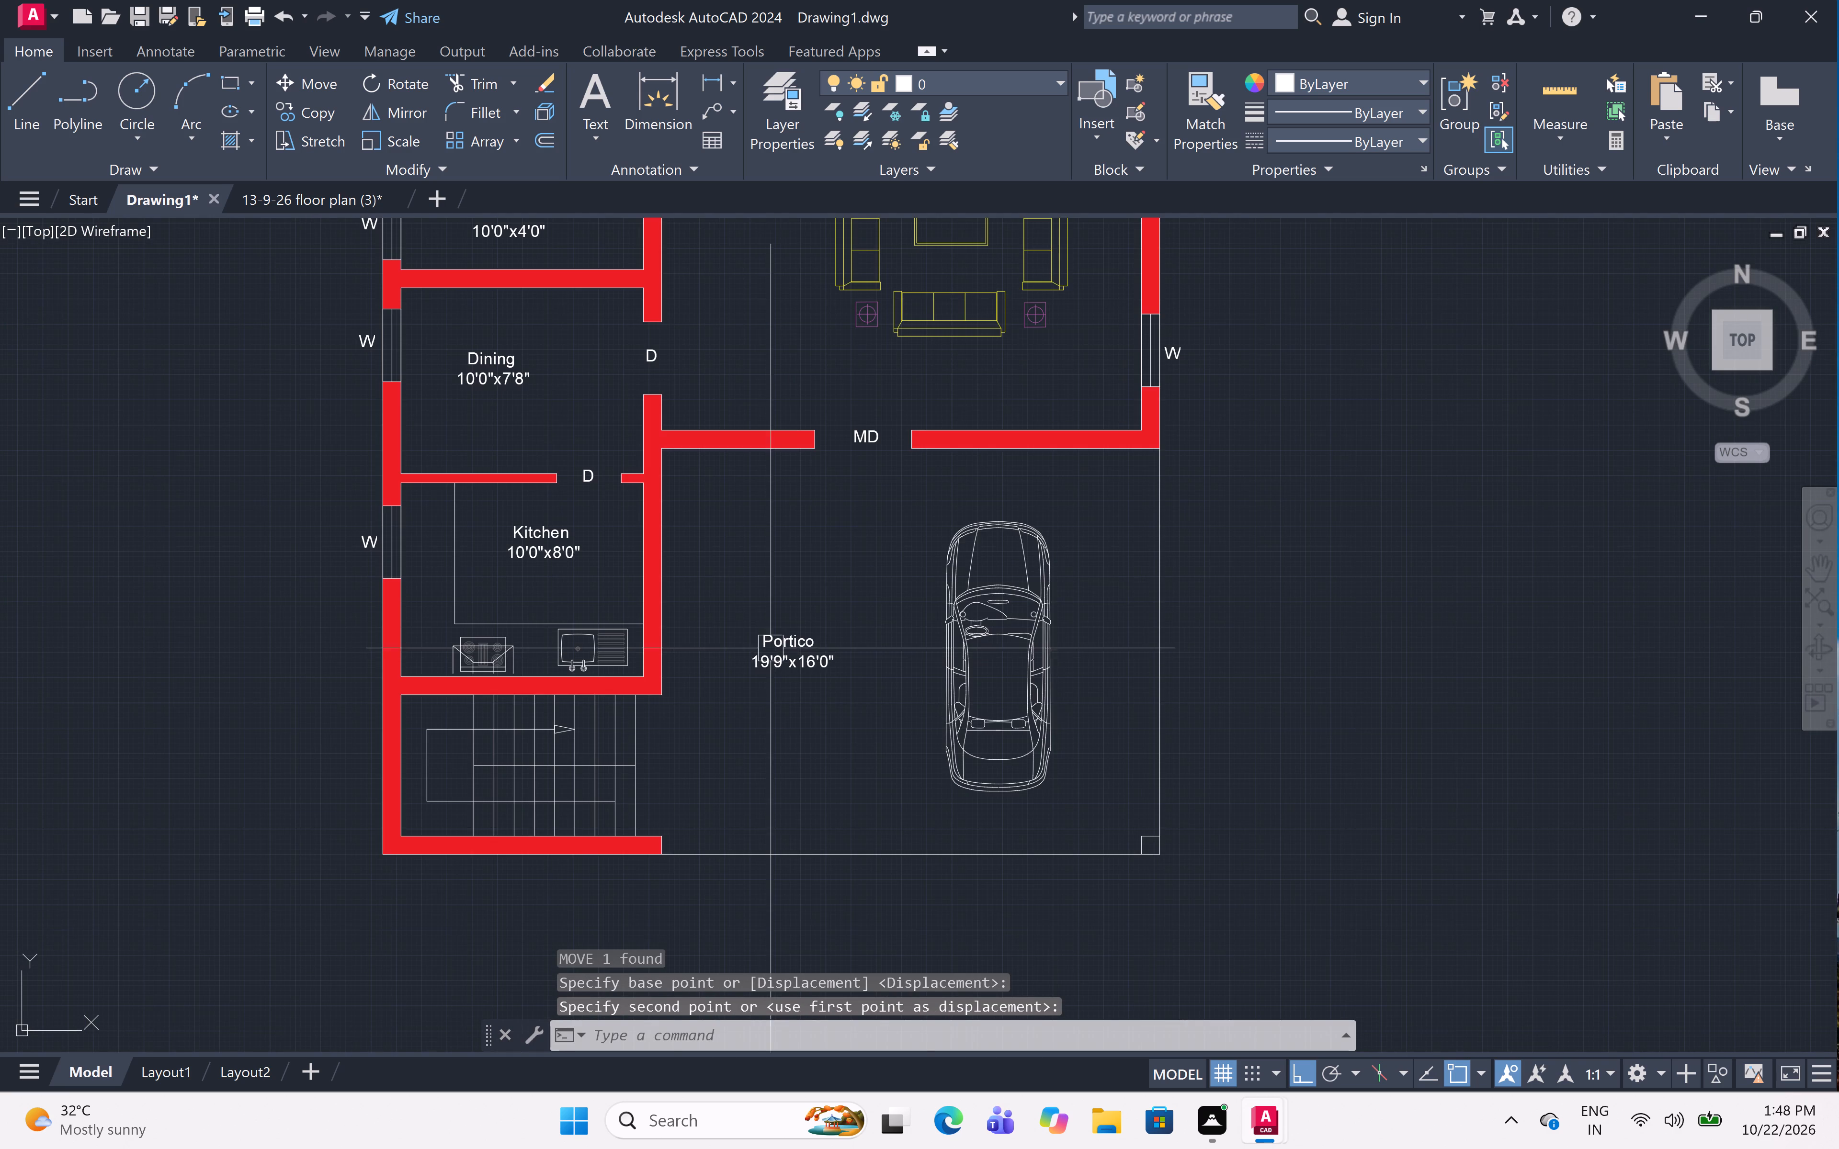
middle_drag(811, 591, 849, 729)
middle_drag(594, 698, 567, 584)
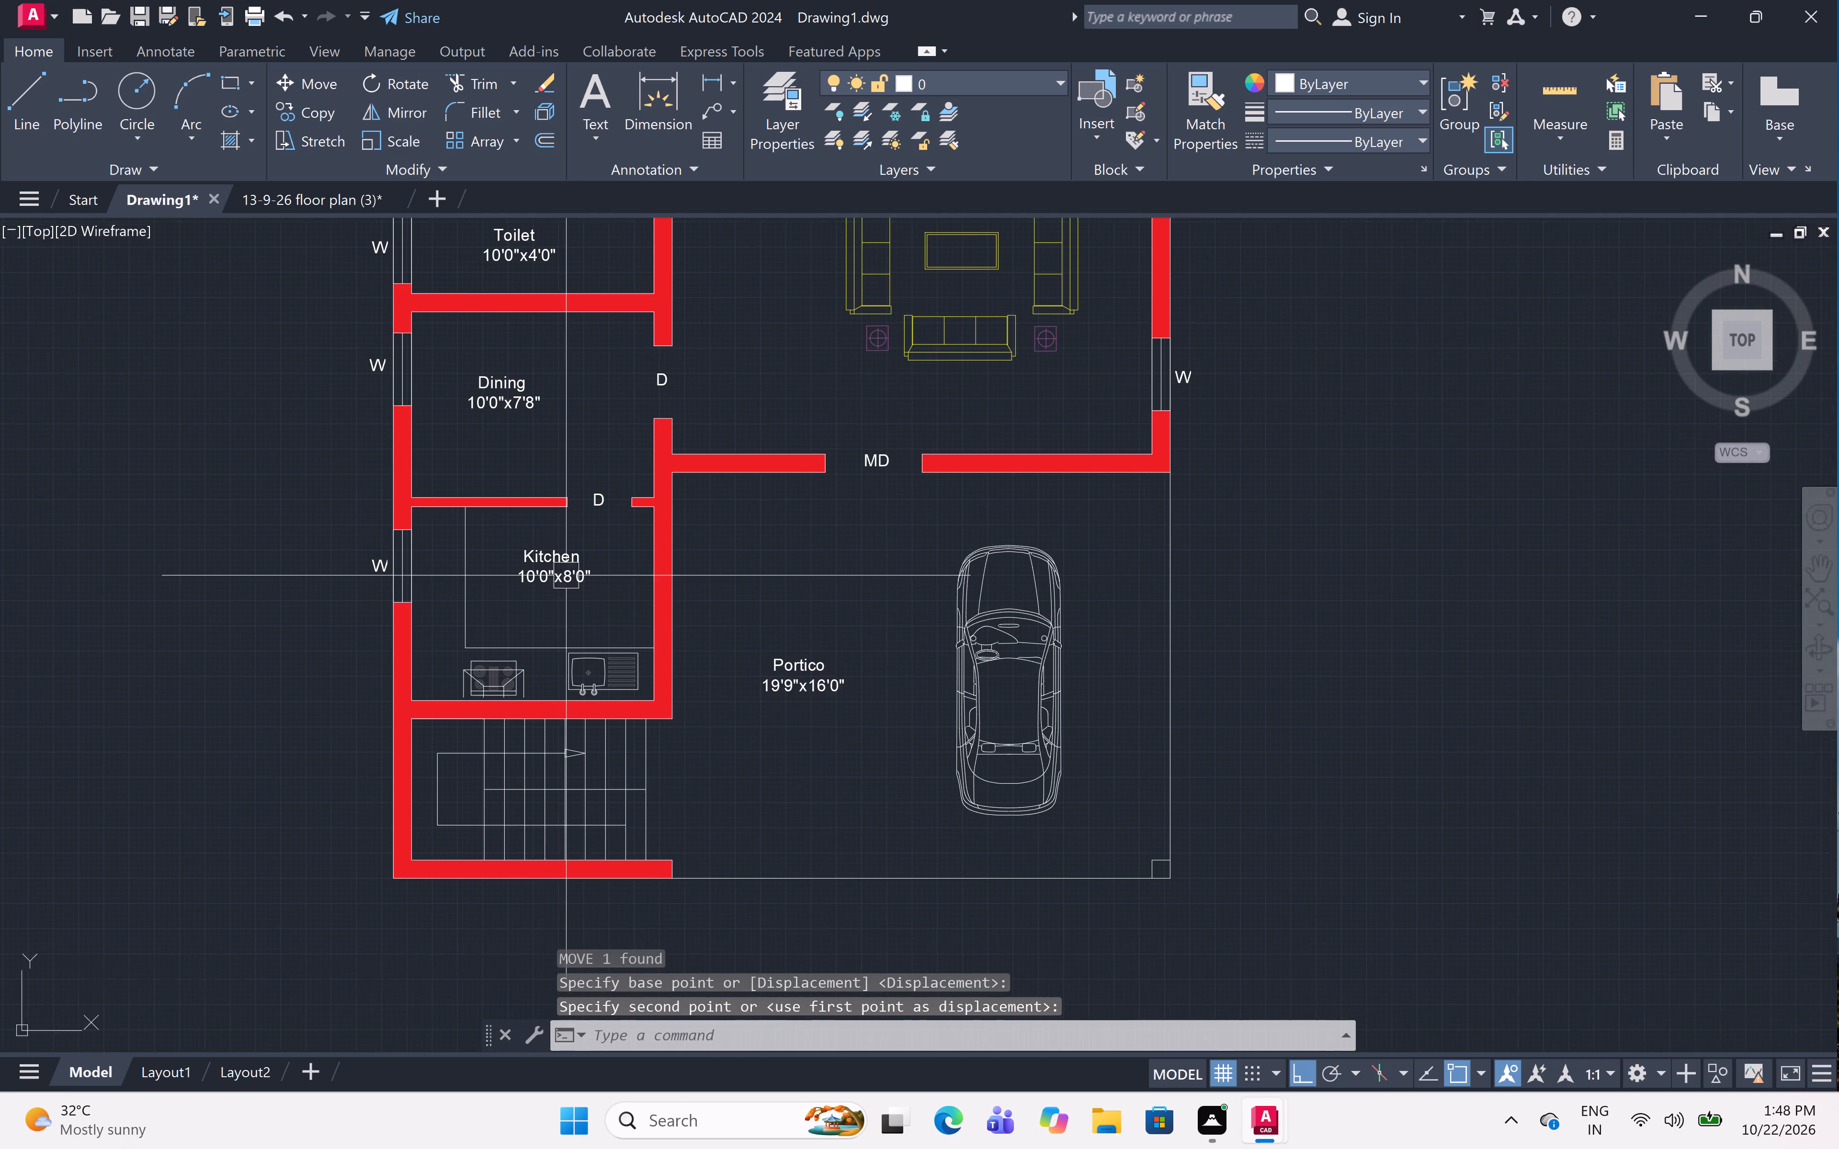
scroll(566, 575, down, 2)
middle_drag(565, 574, 559, 670)
middle_drag(661, 635, 758, 698)
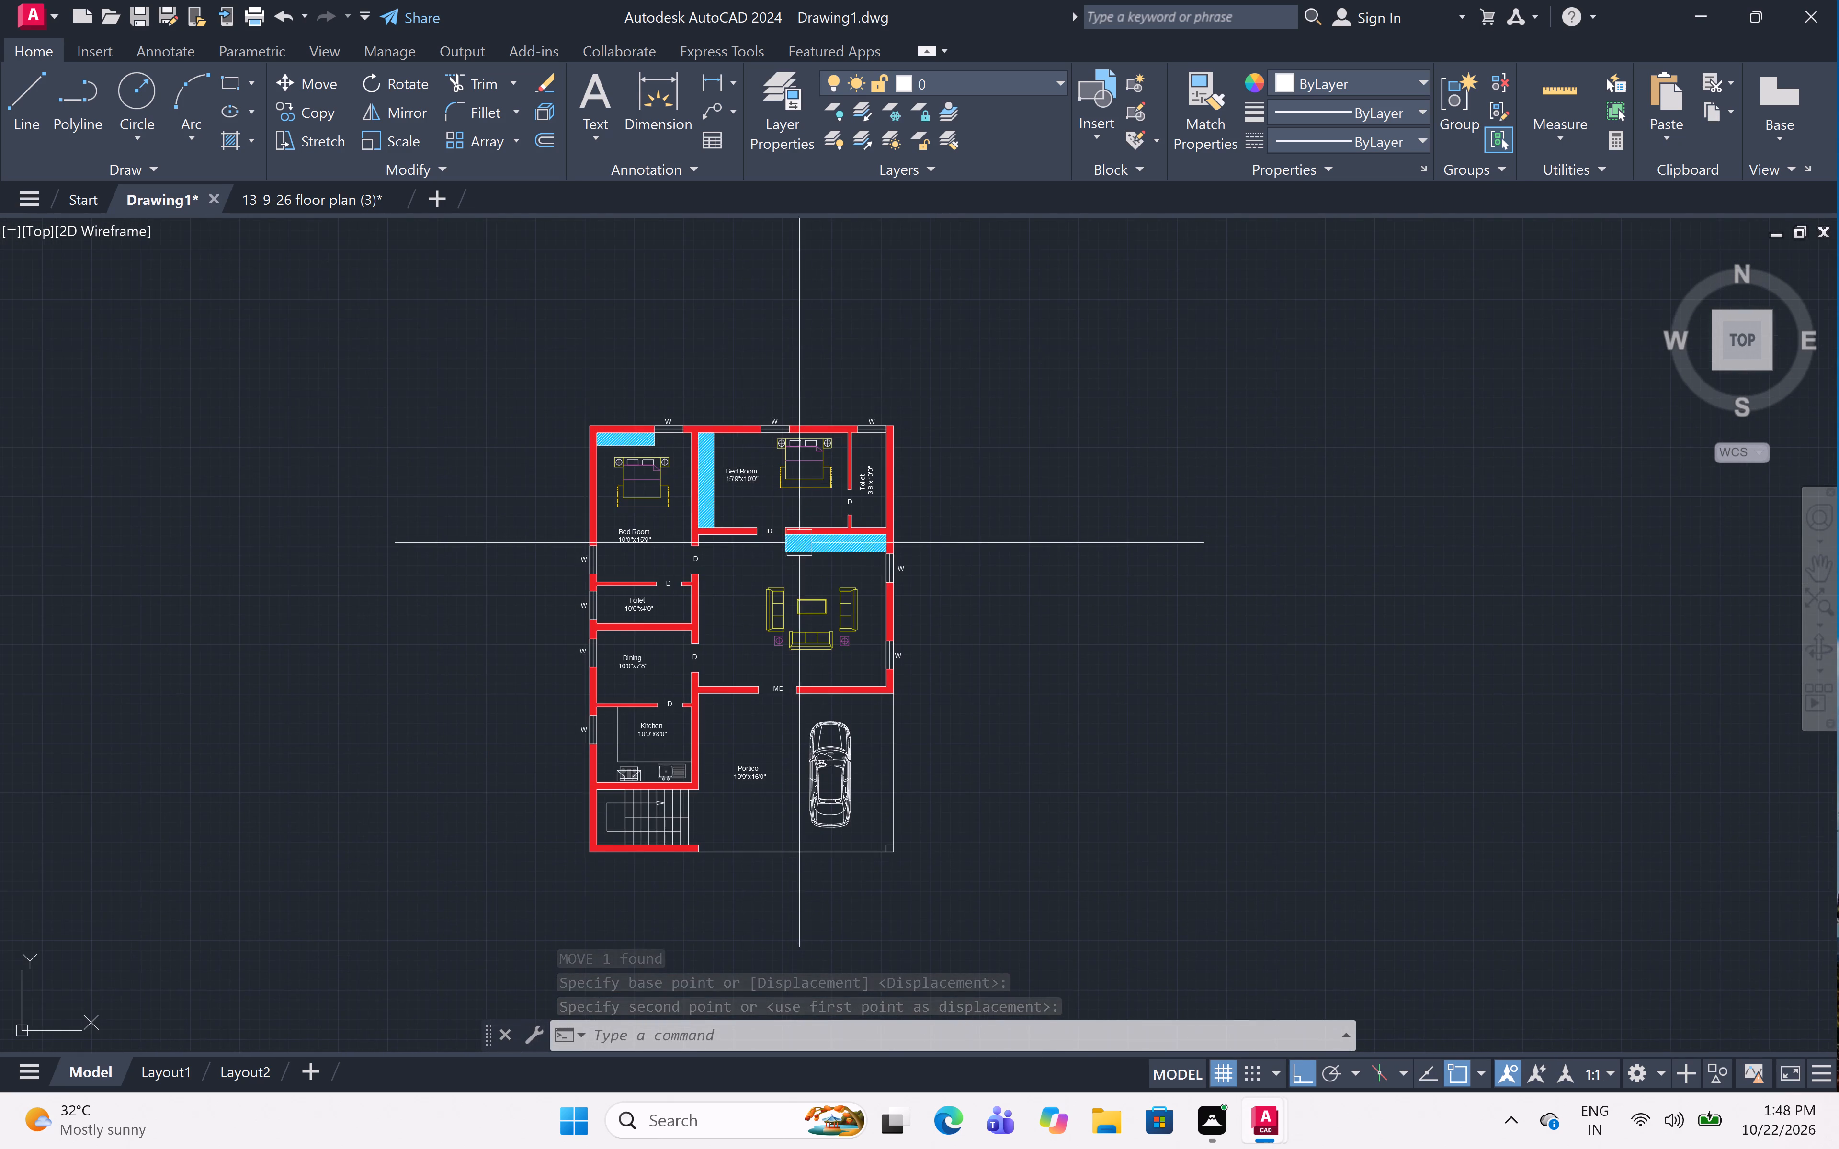
scroll(803, 550, up, 5)
click(845, 482)
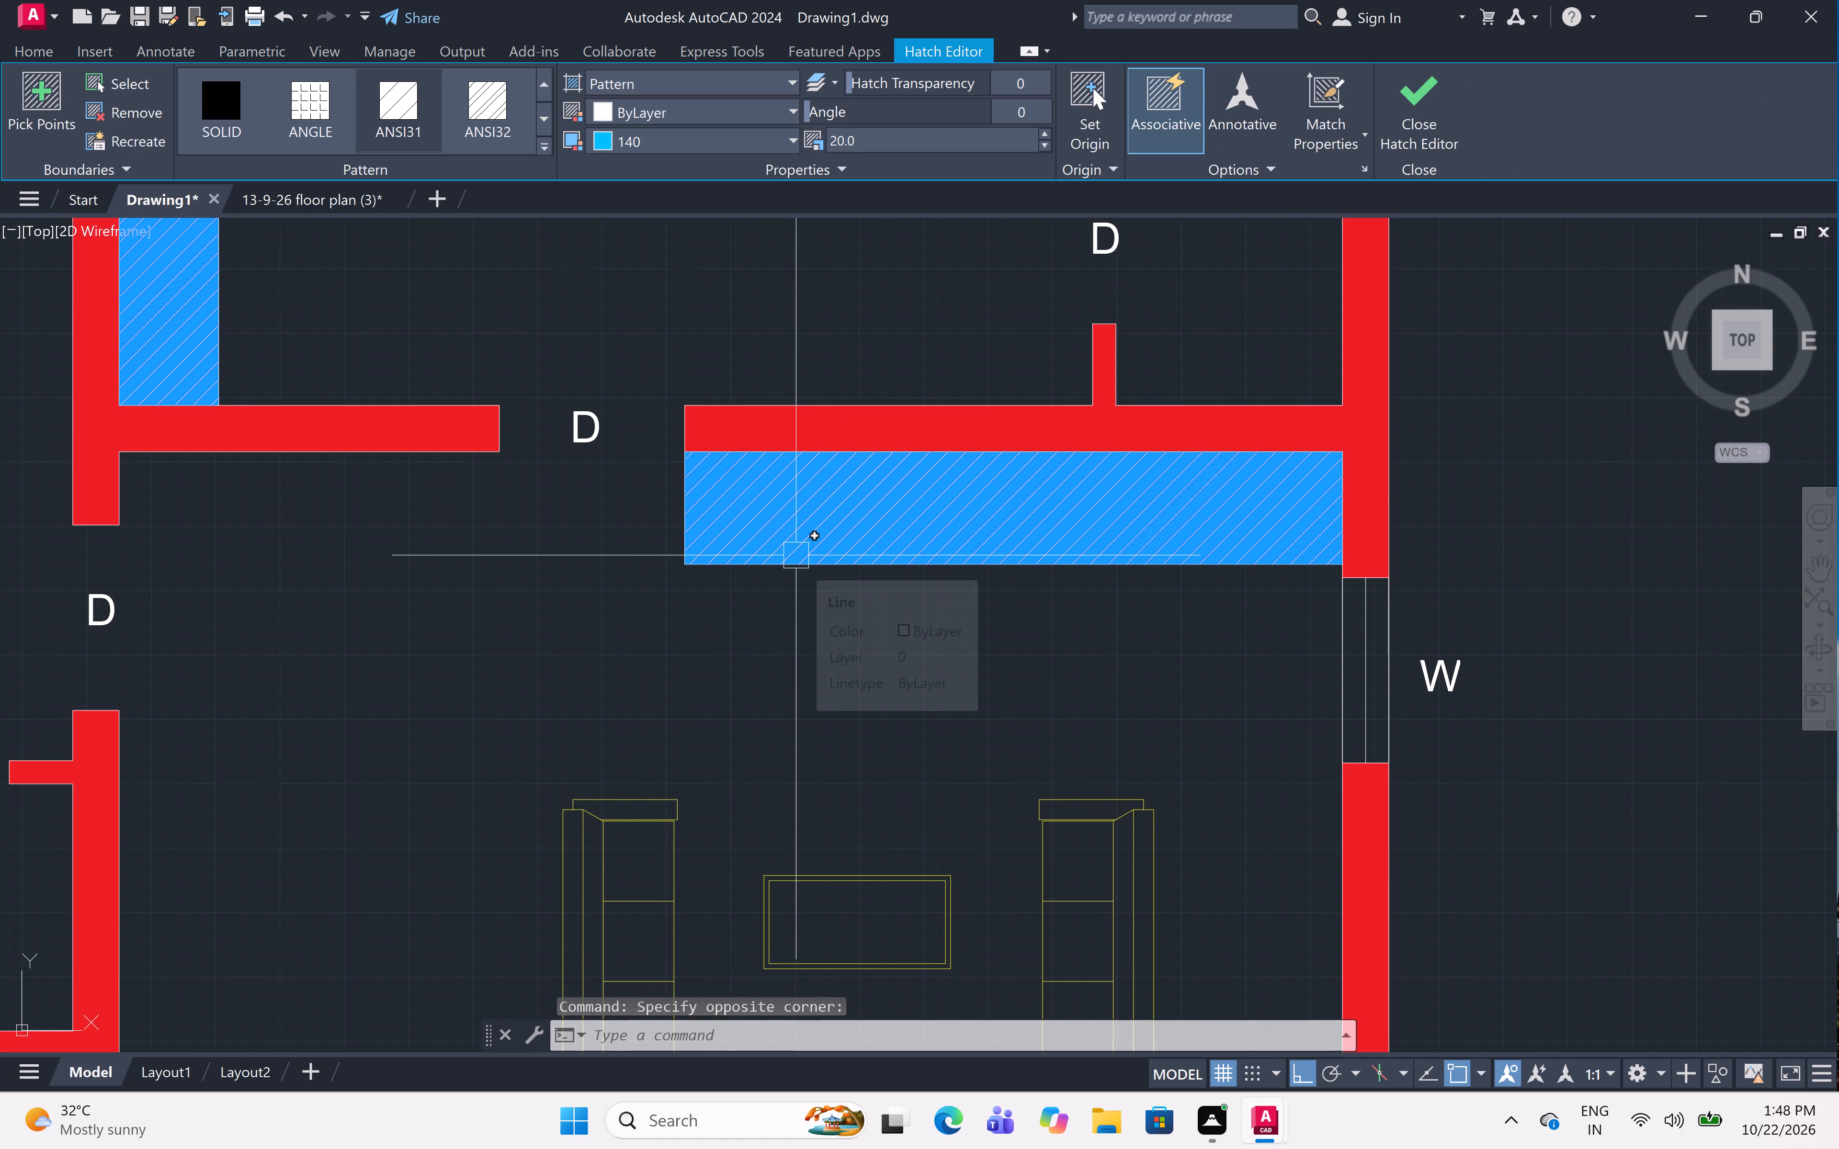
click(728, 141)
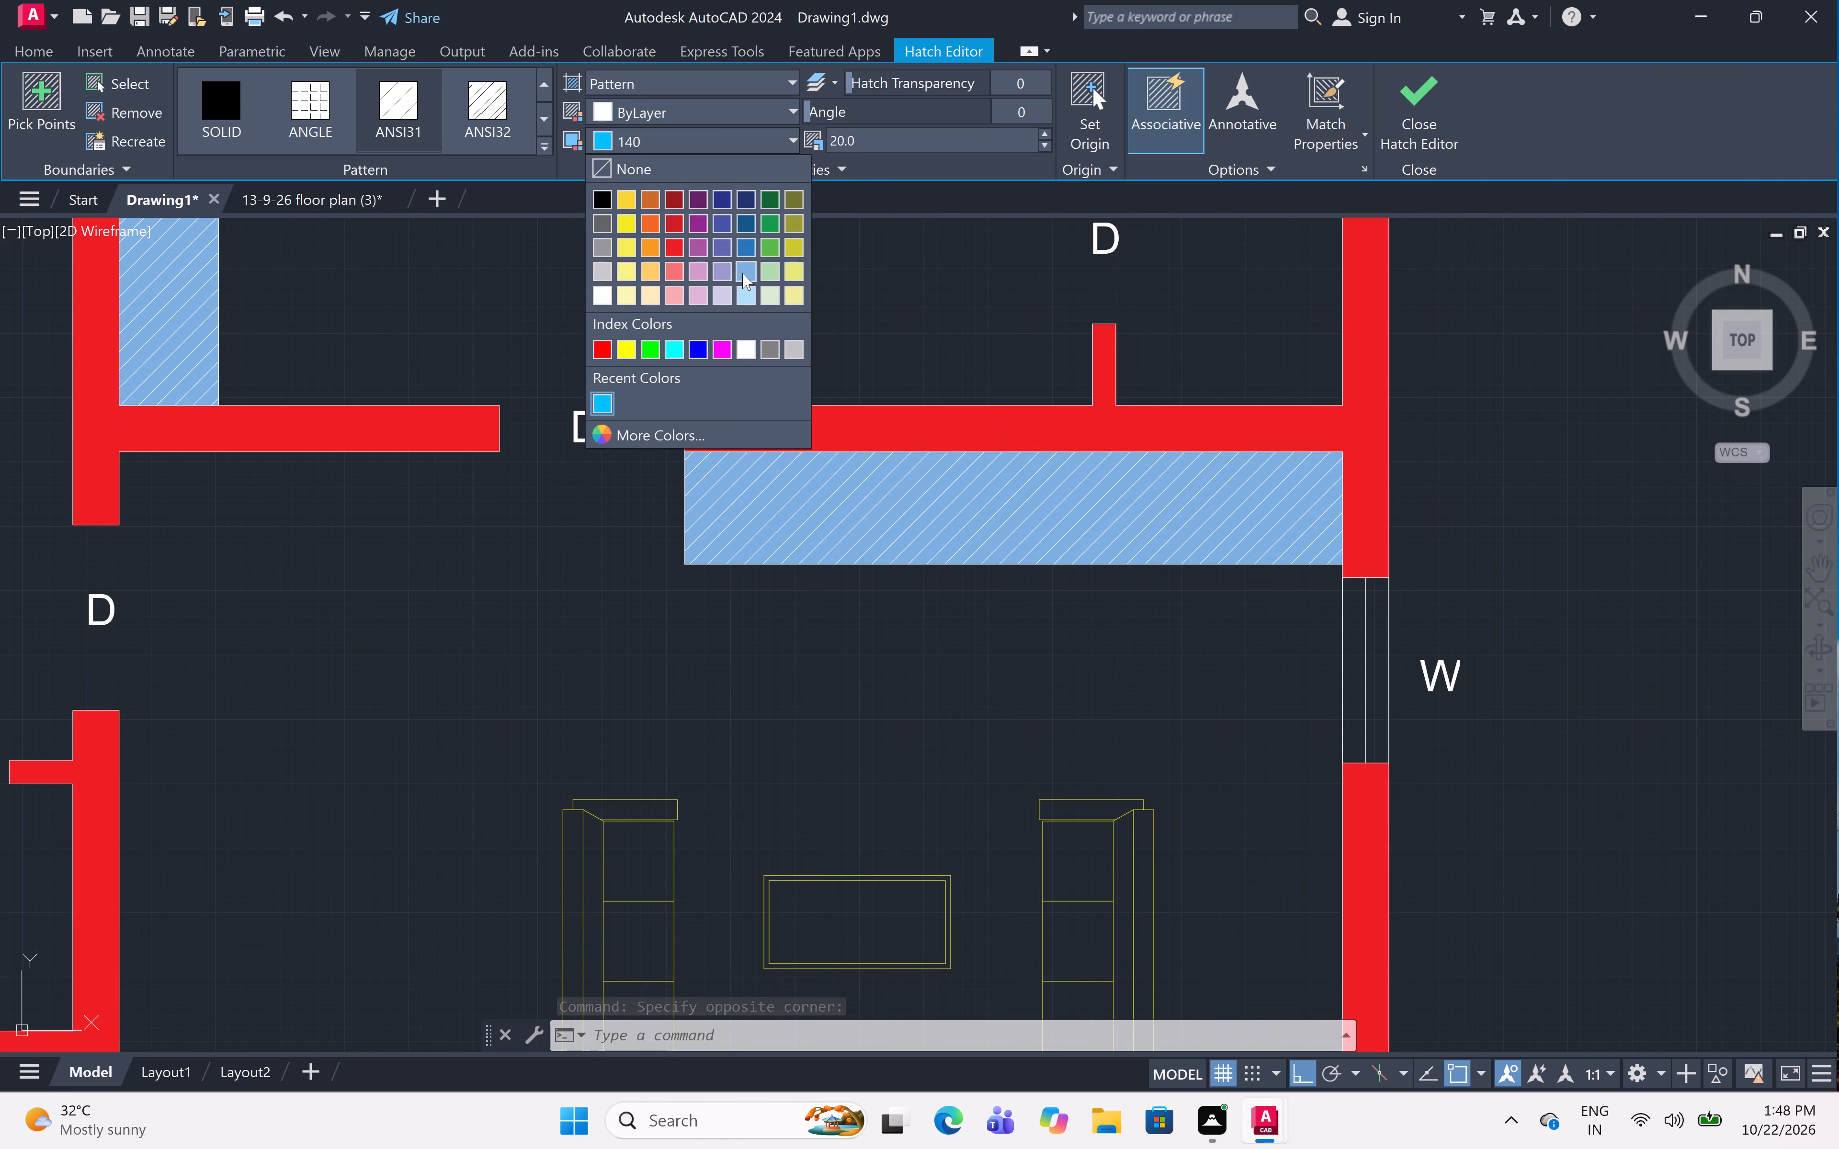
click(742, 273)
scroll(979, 475, down, 2)
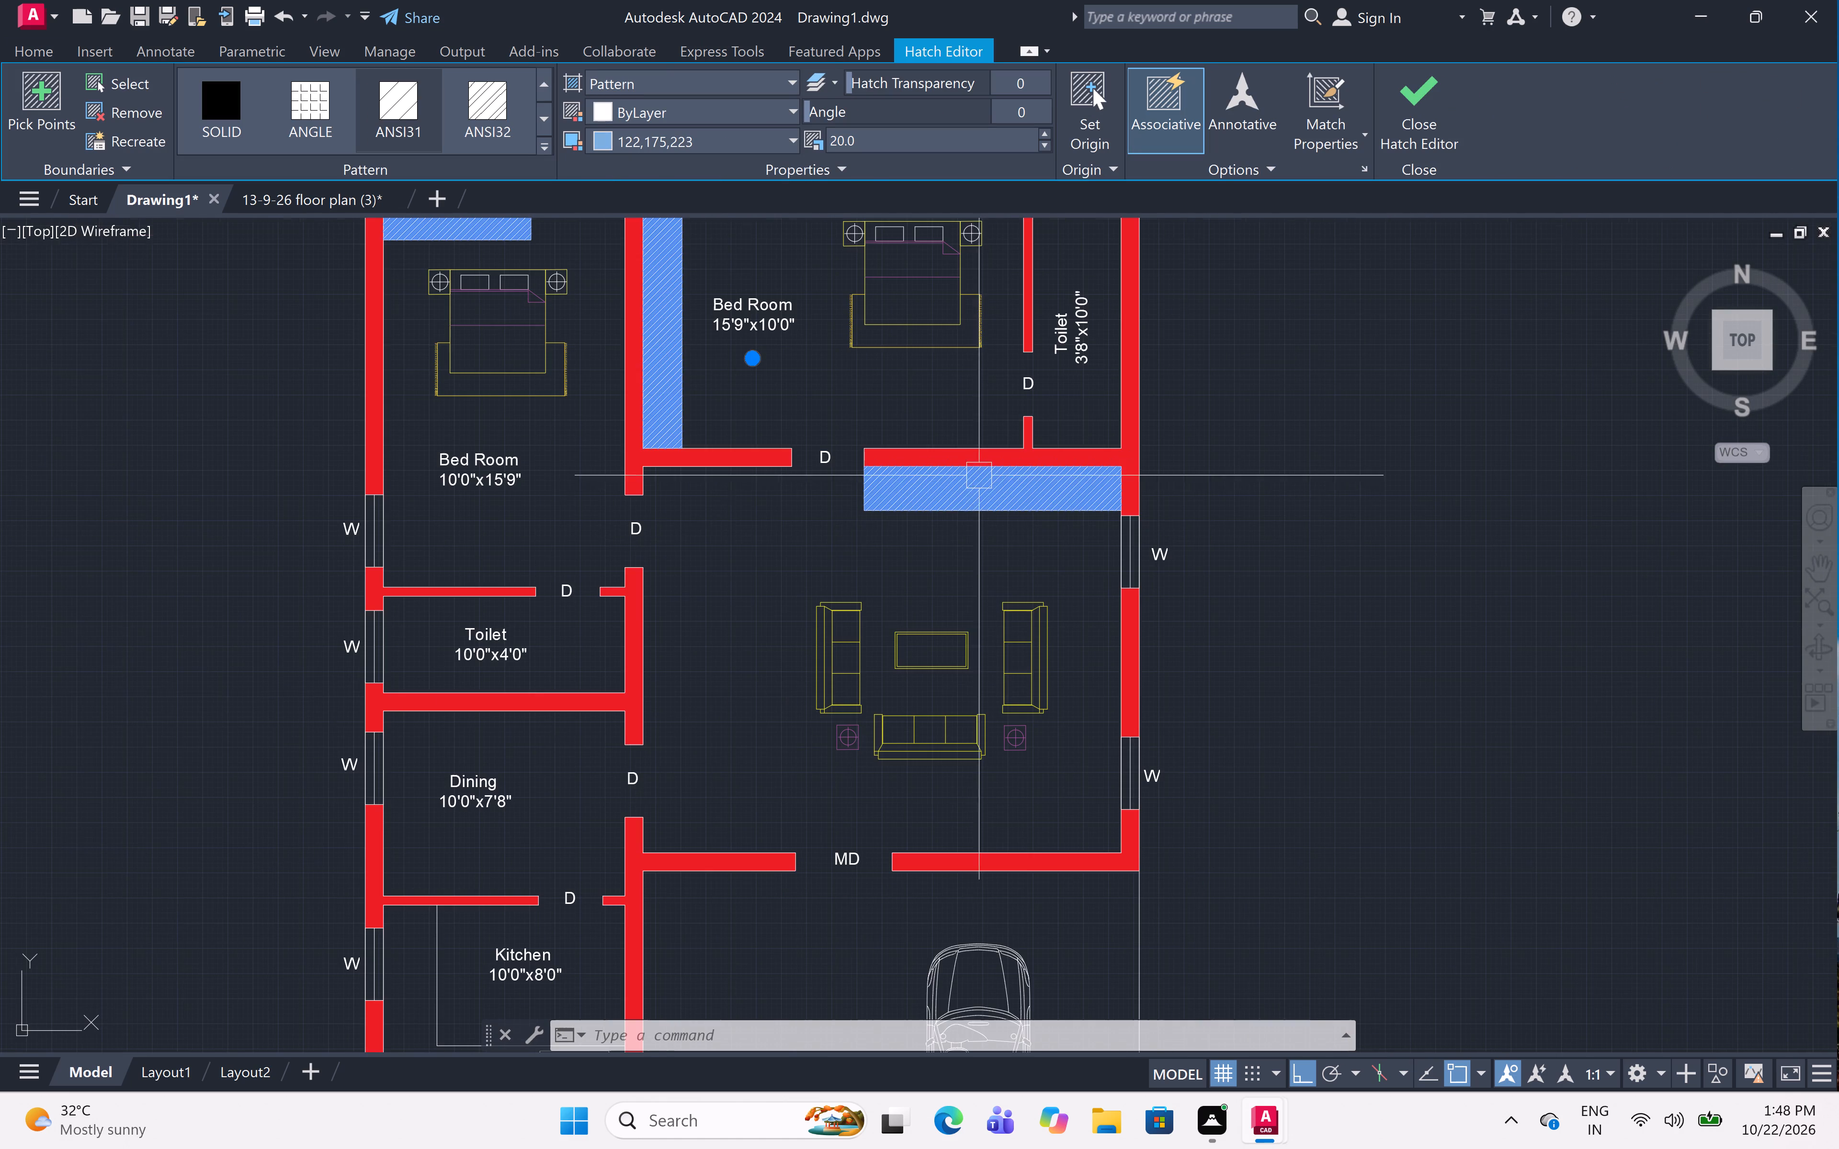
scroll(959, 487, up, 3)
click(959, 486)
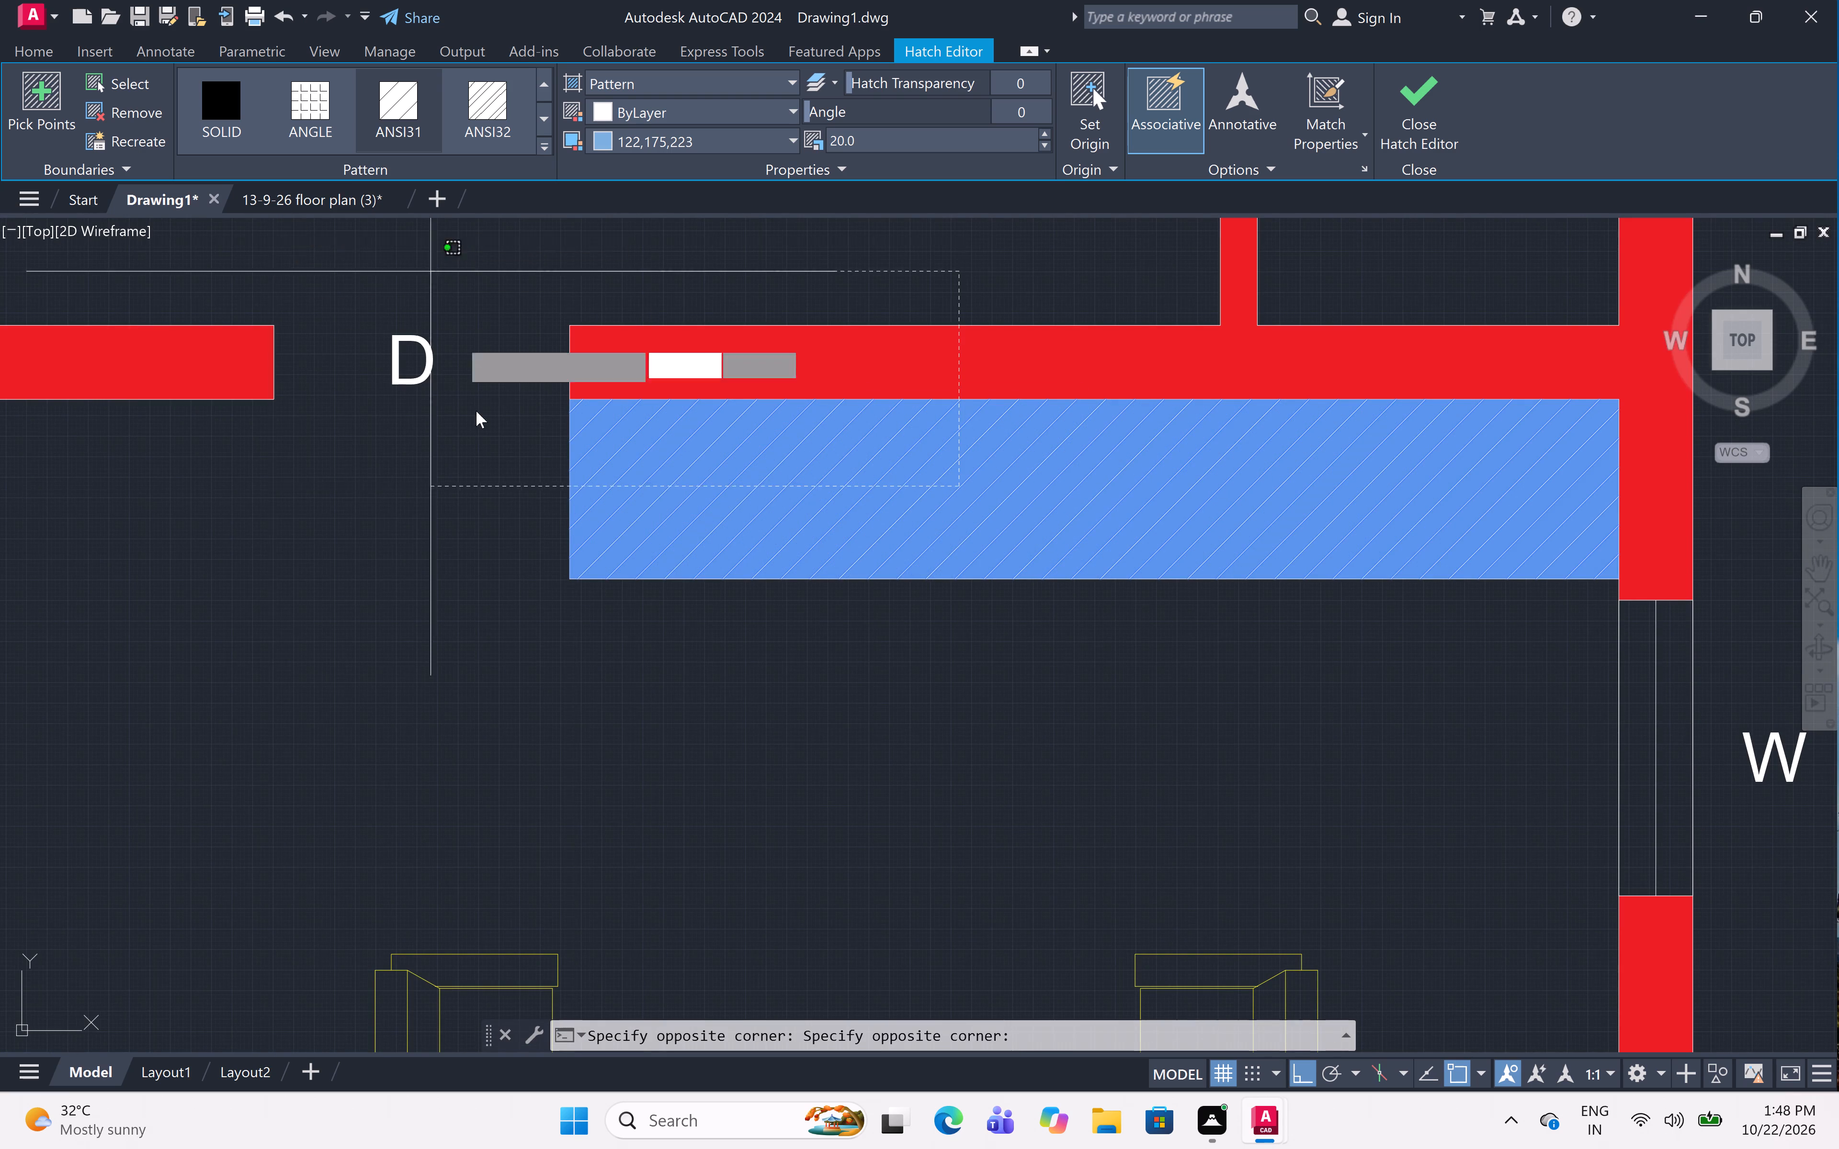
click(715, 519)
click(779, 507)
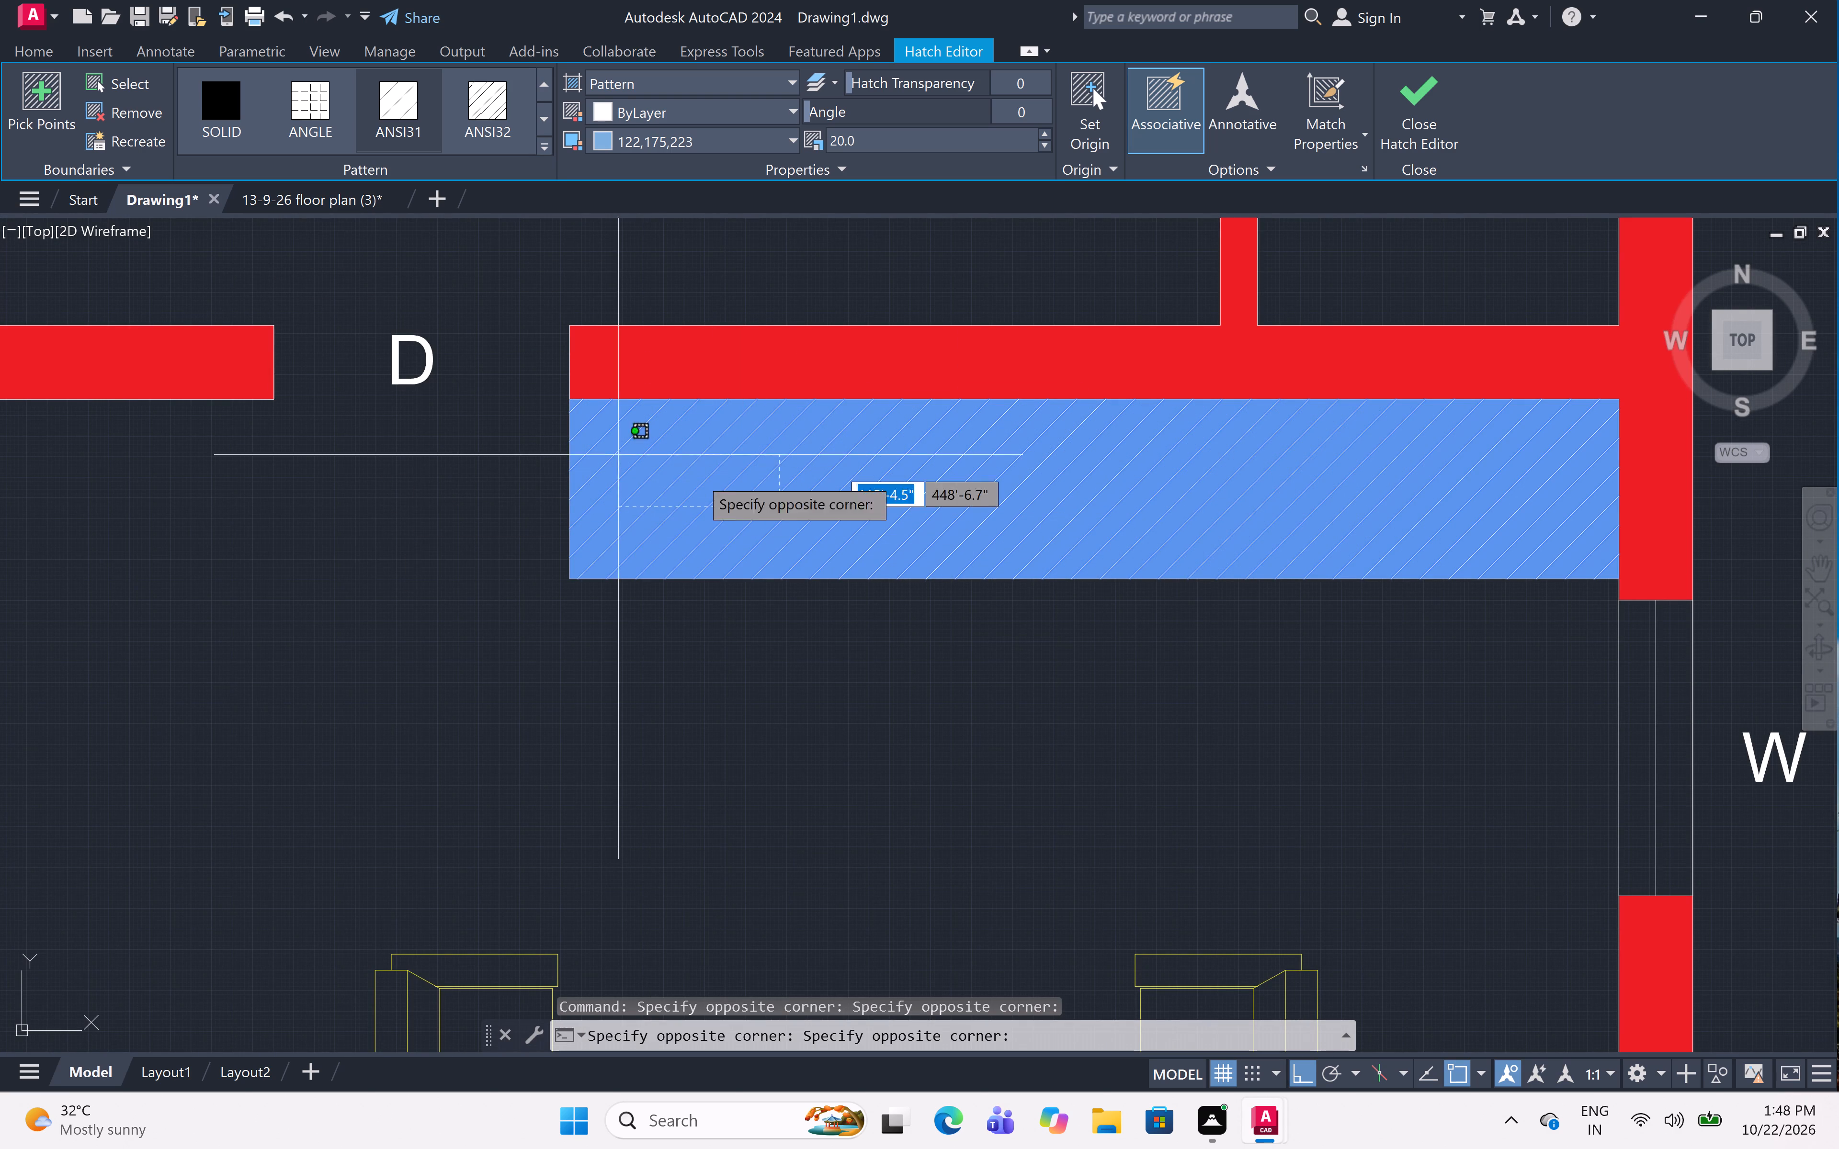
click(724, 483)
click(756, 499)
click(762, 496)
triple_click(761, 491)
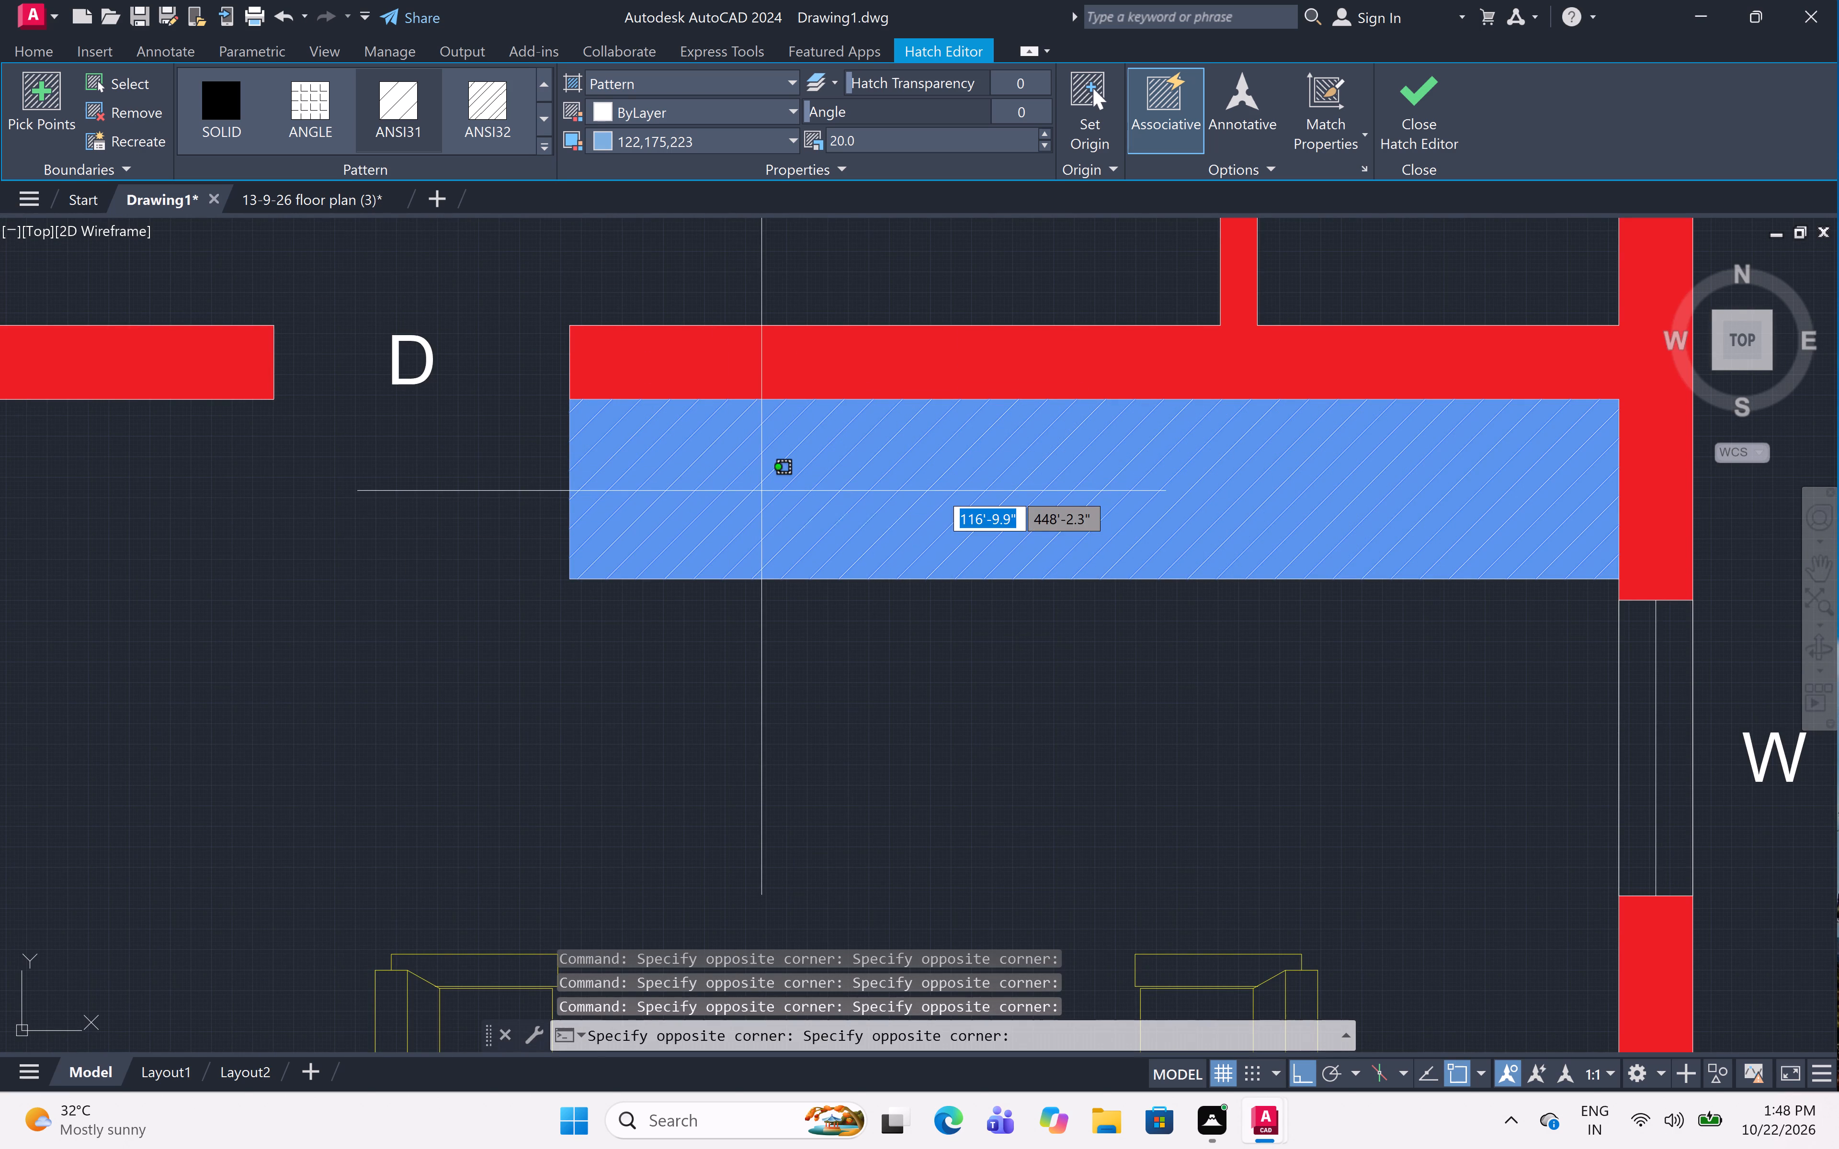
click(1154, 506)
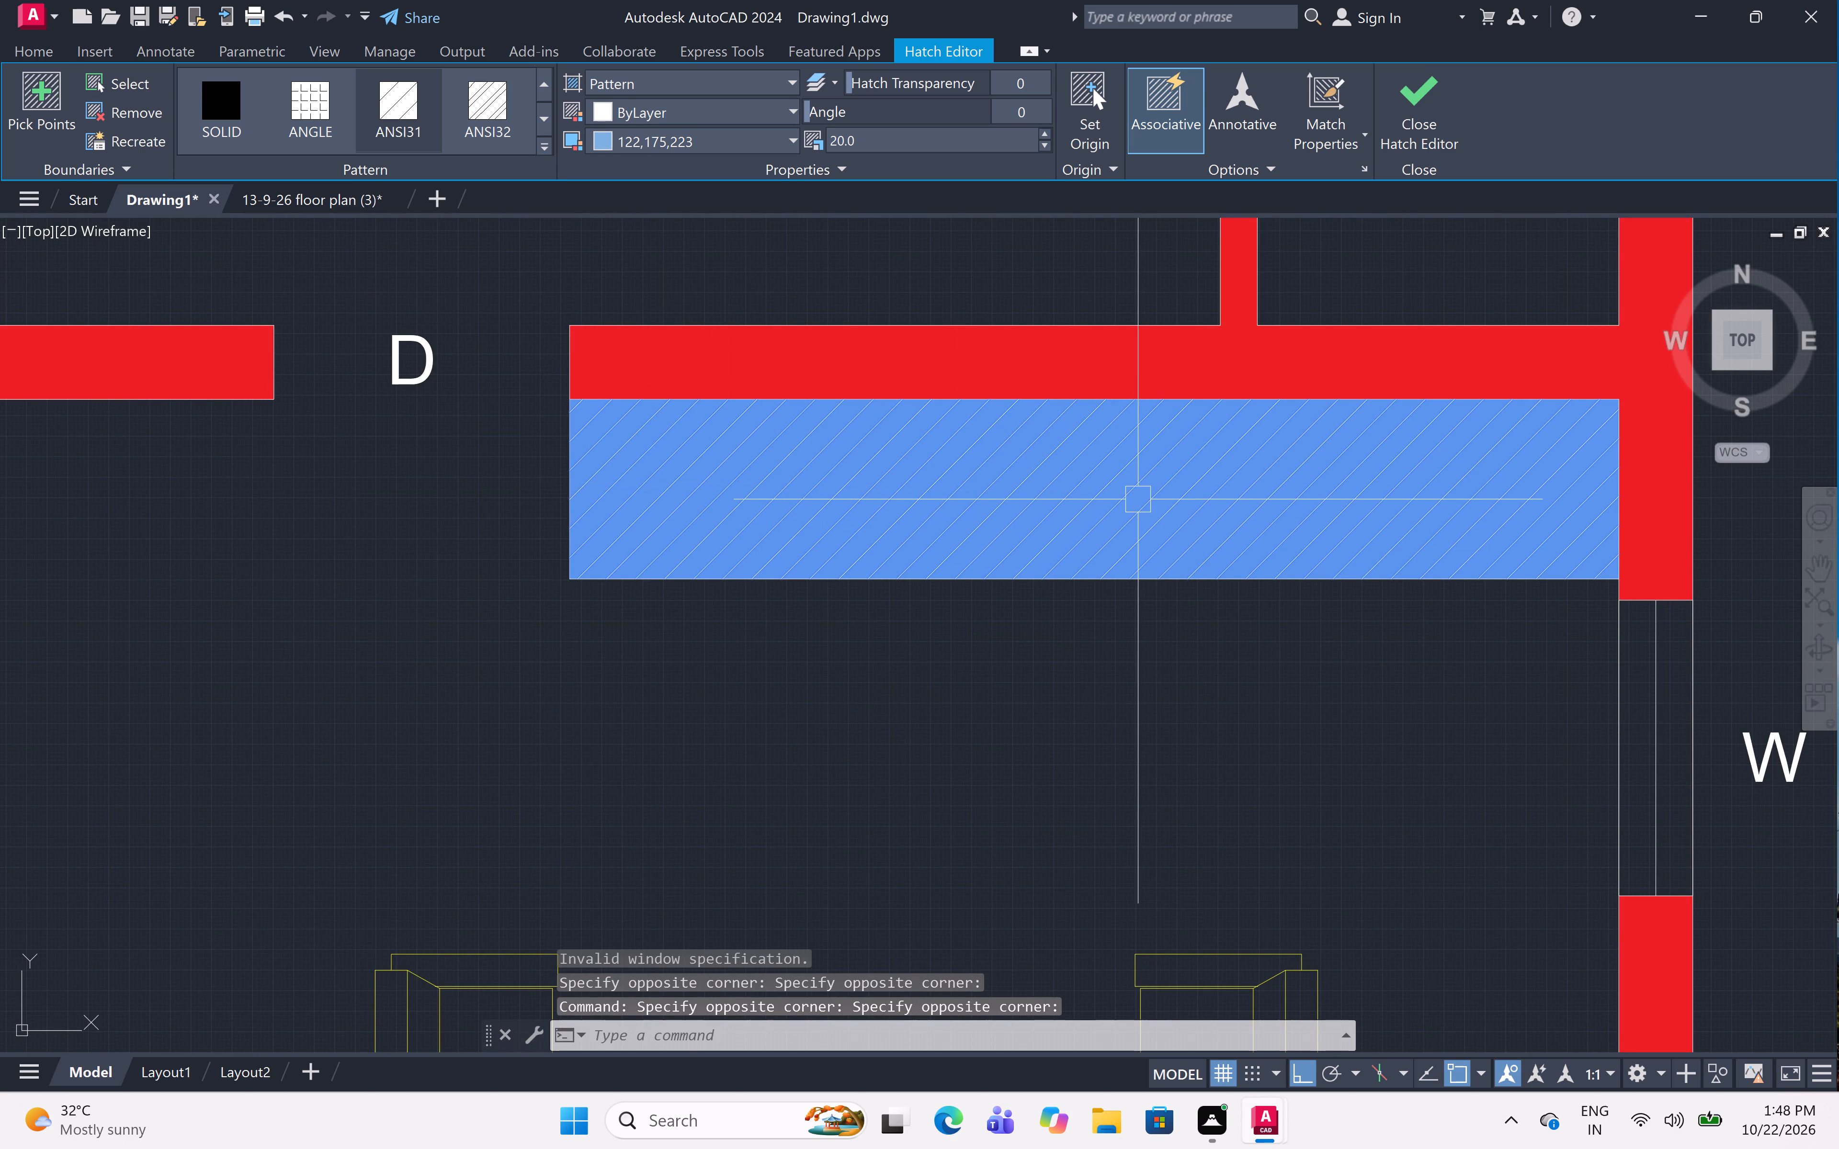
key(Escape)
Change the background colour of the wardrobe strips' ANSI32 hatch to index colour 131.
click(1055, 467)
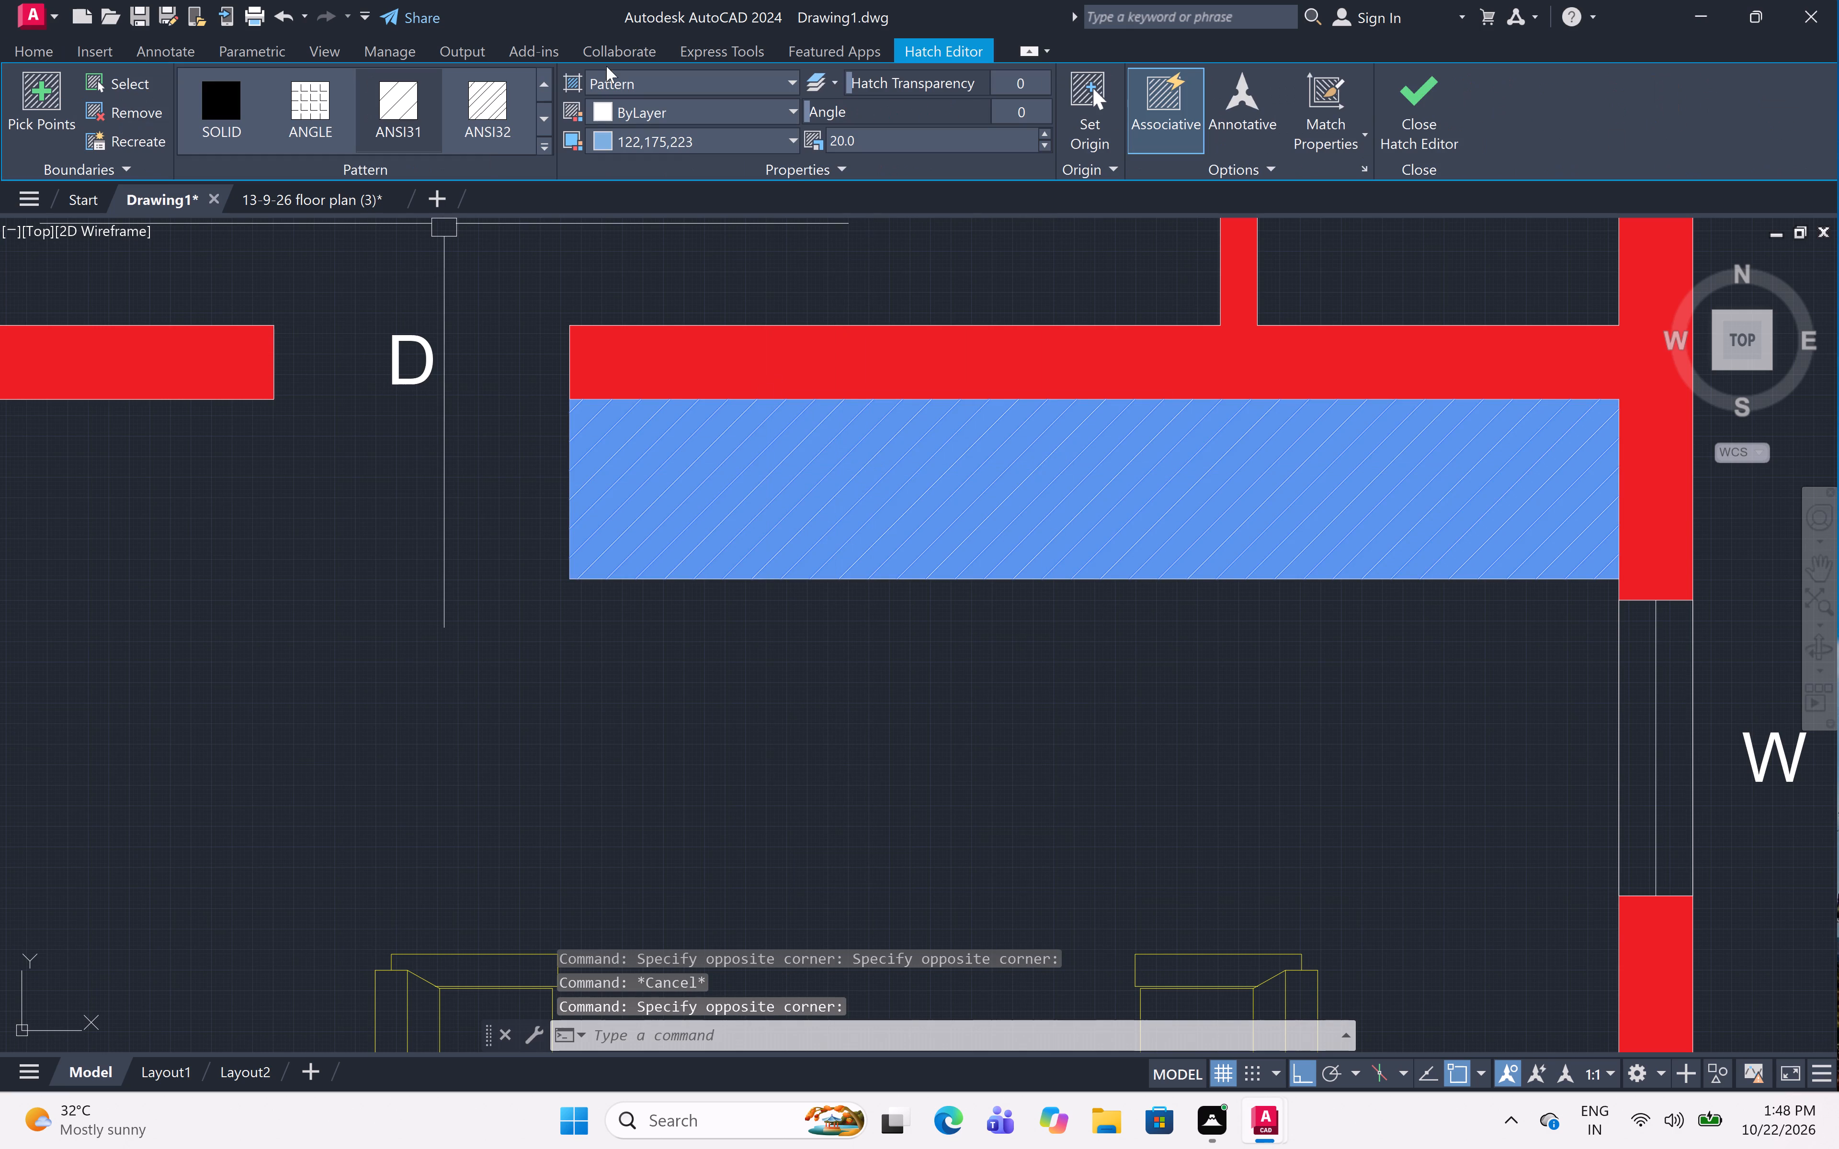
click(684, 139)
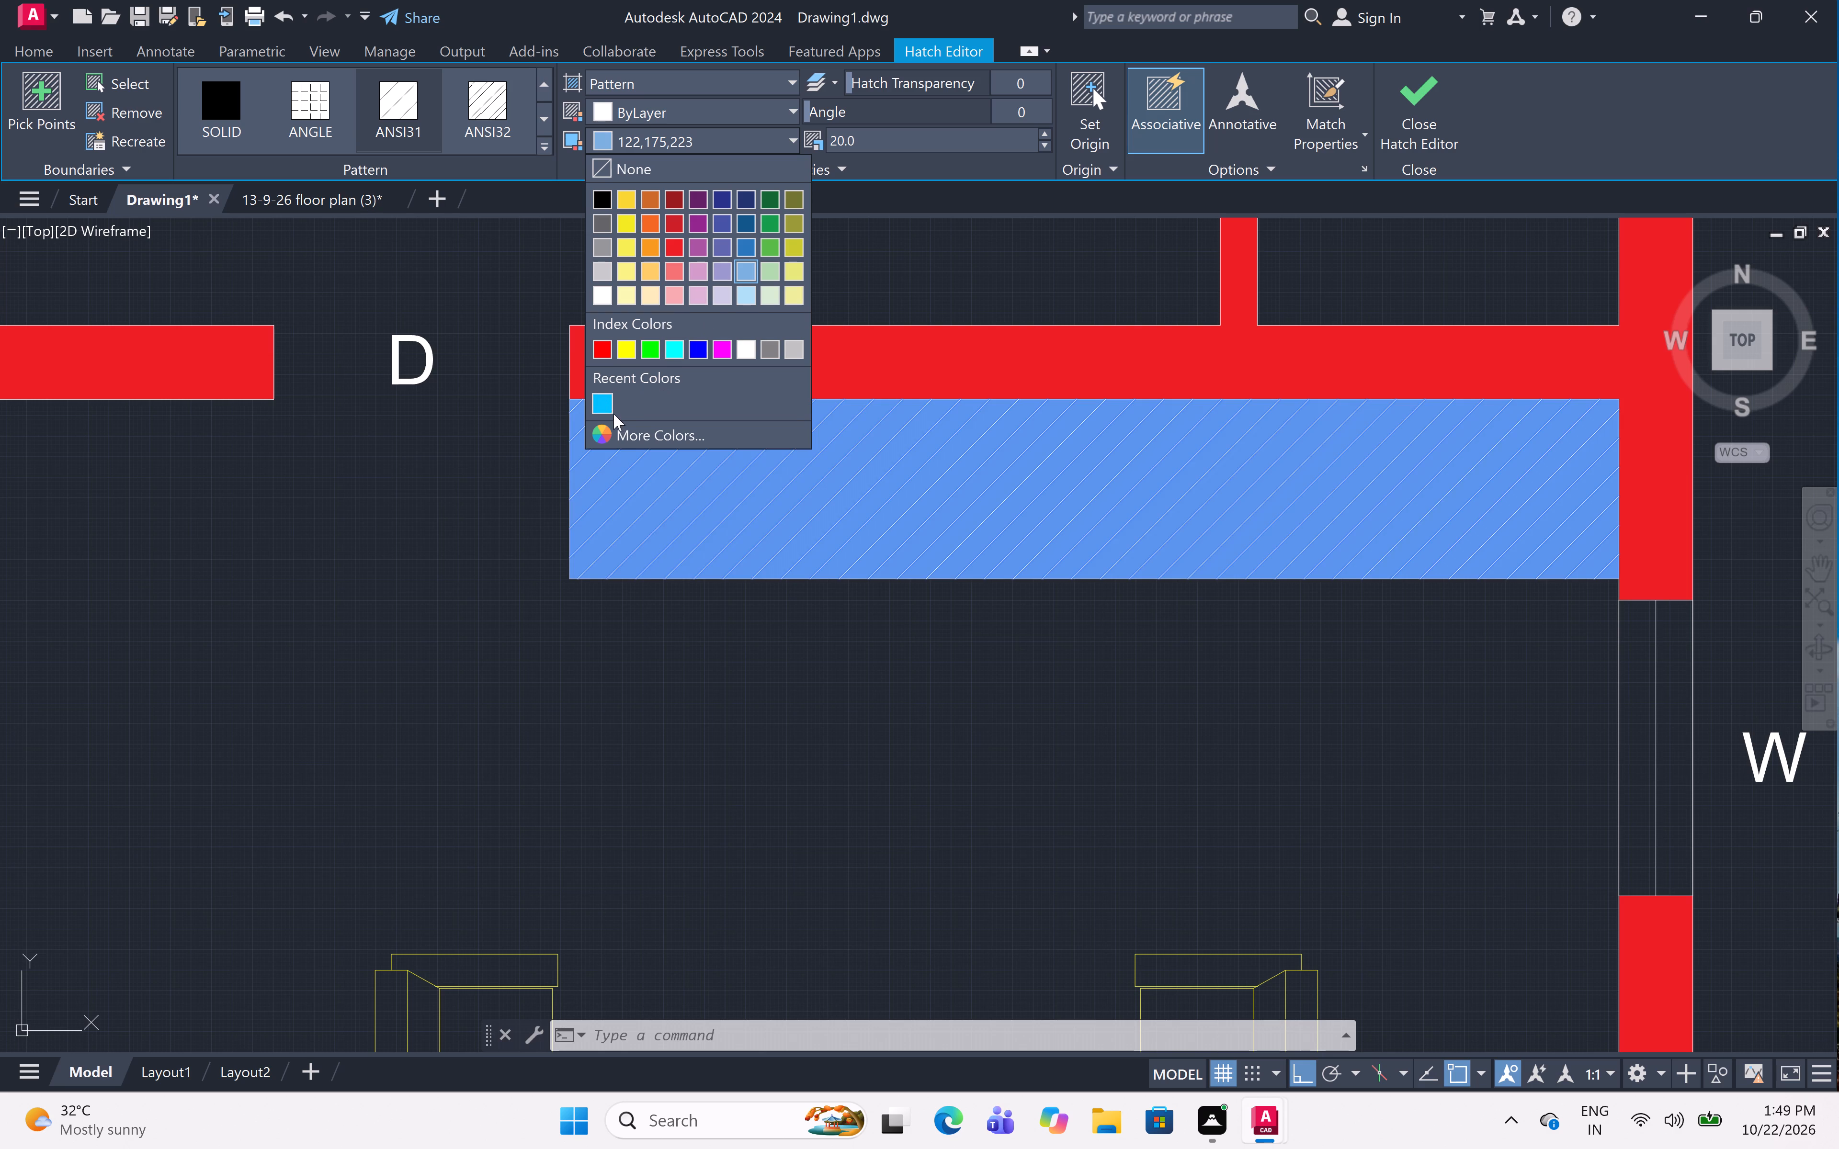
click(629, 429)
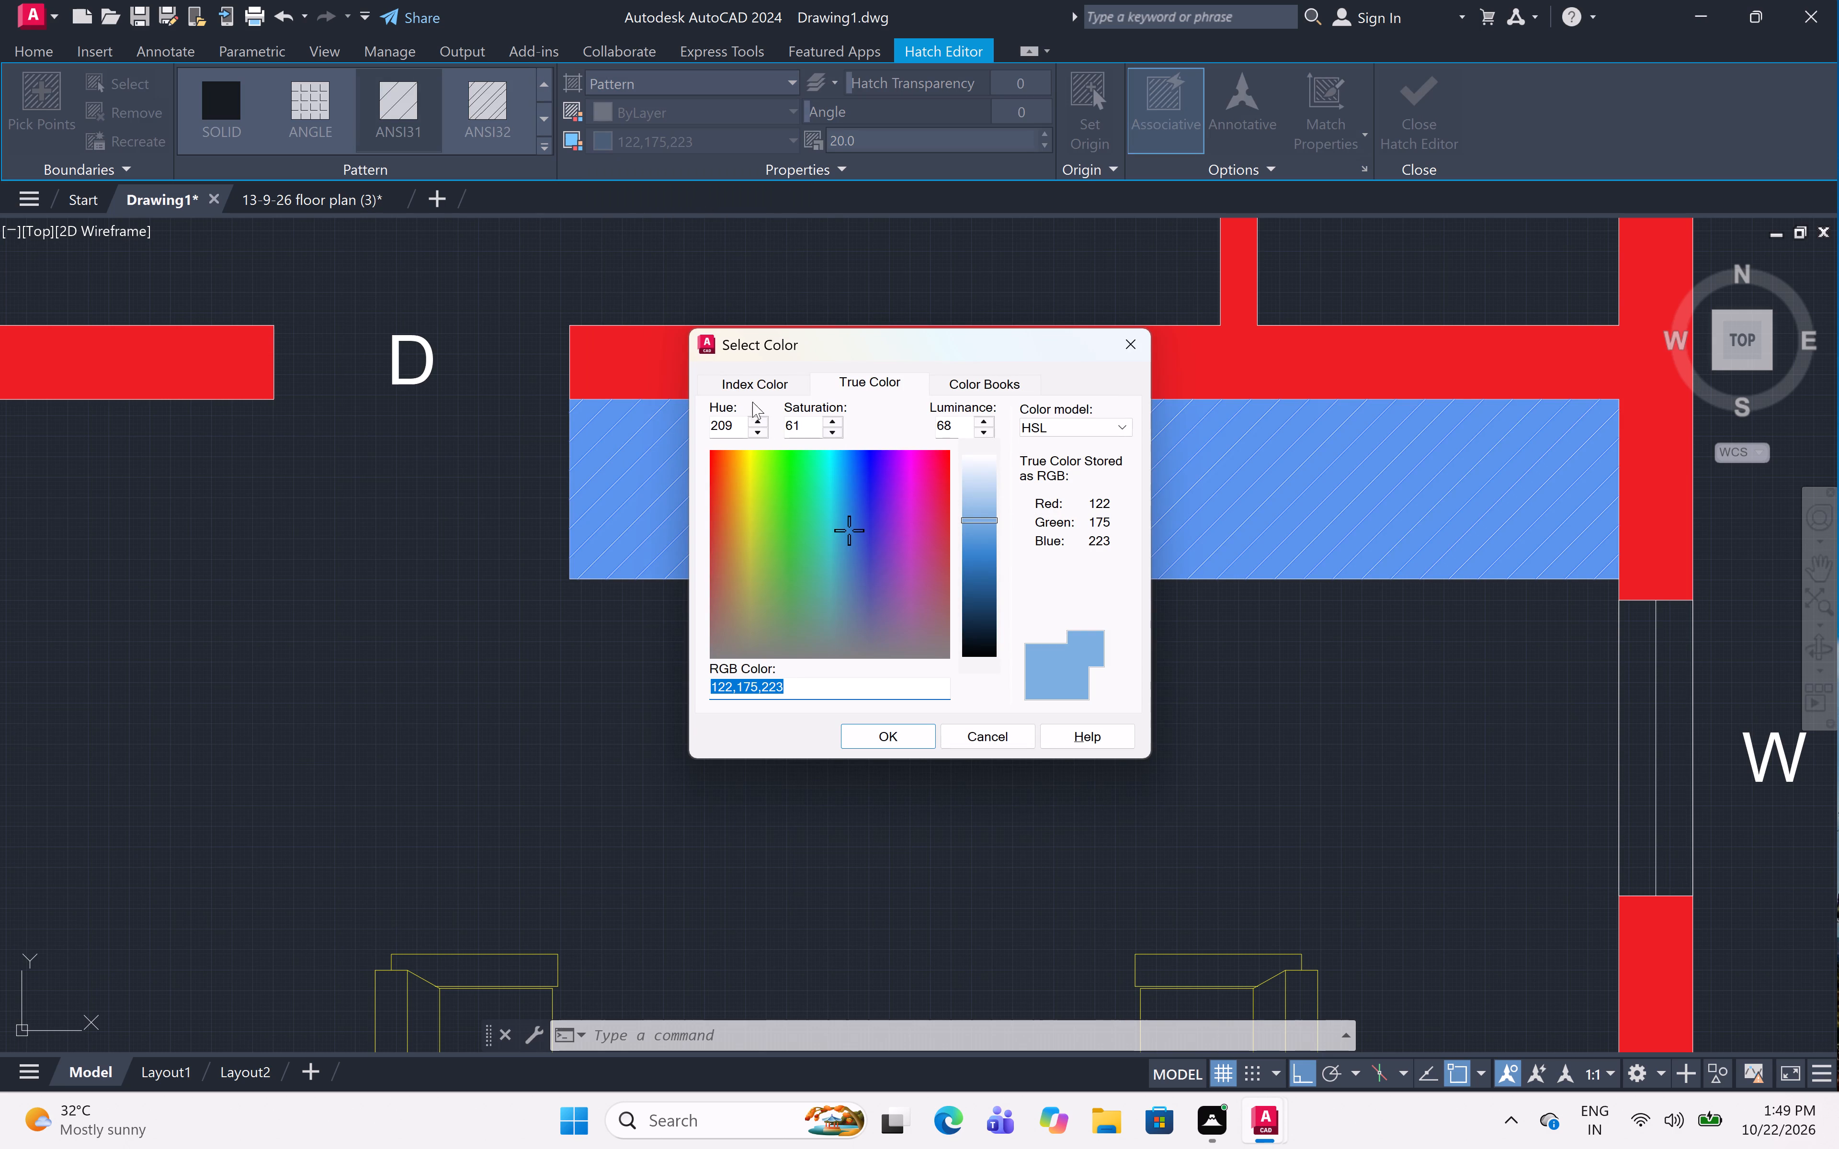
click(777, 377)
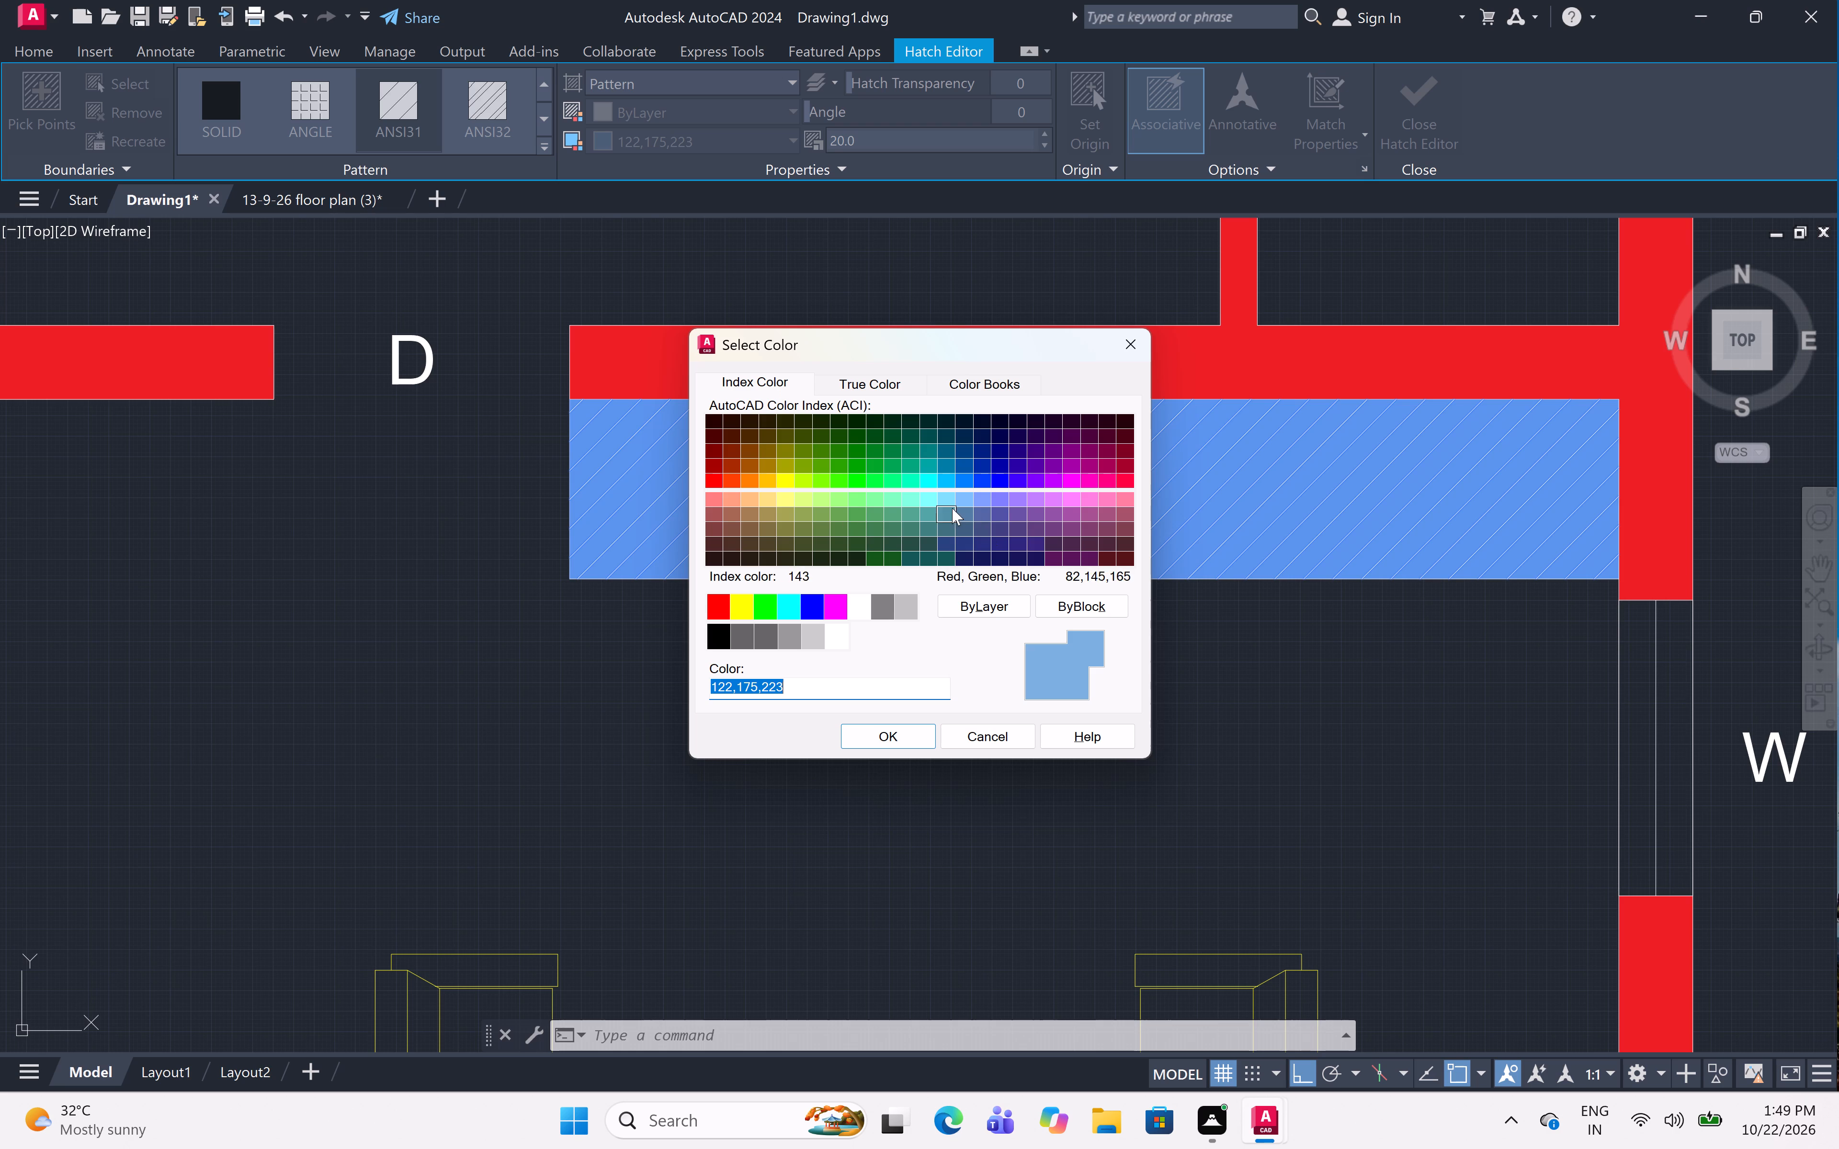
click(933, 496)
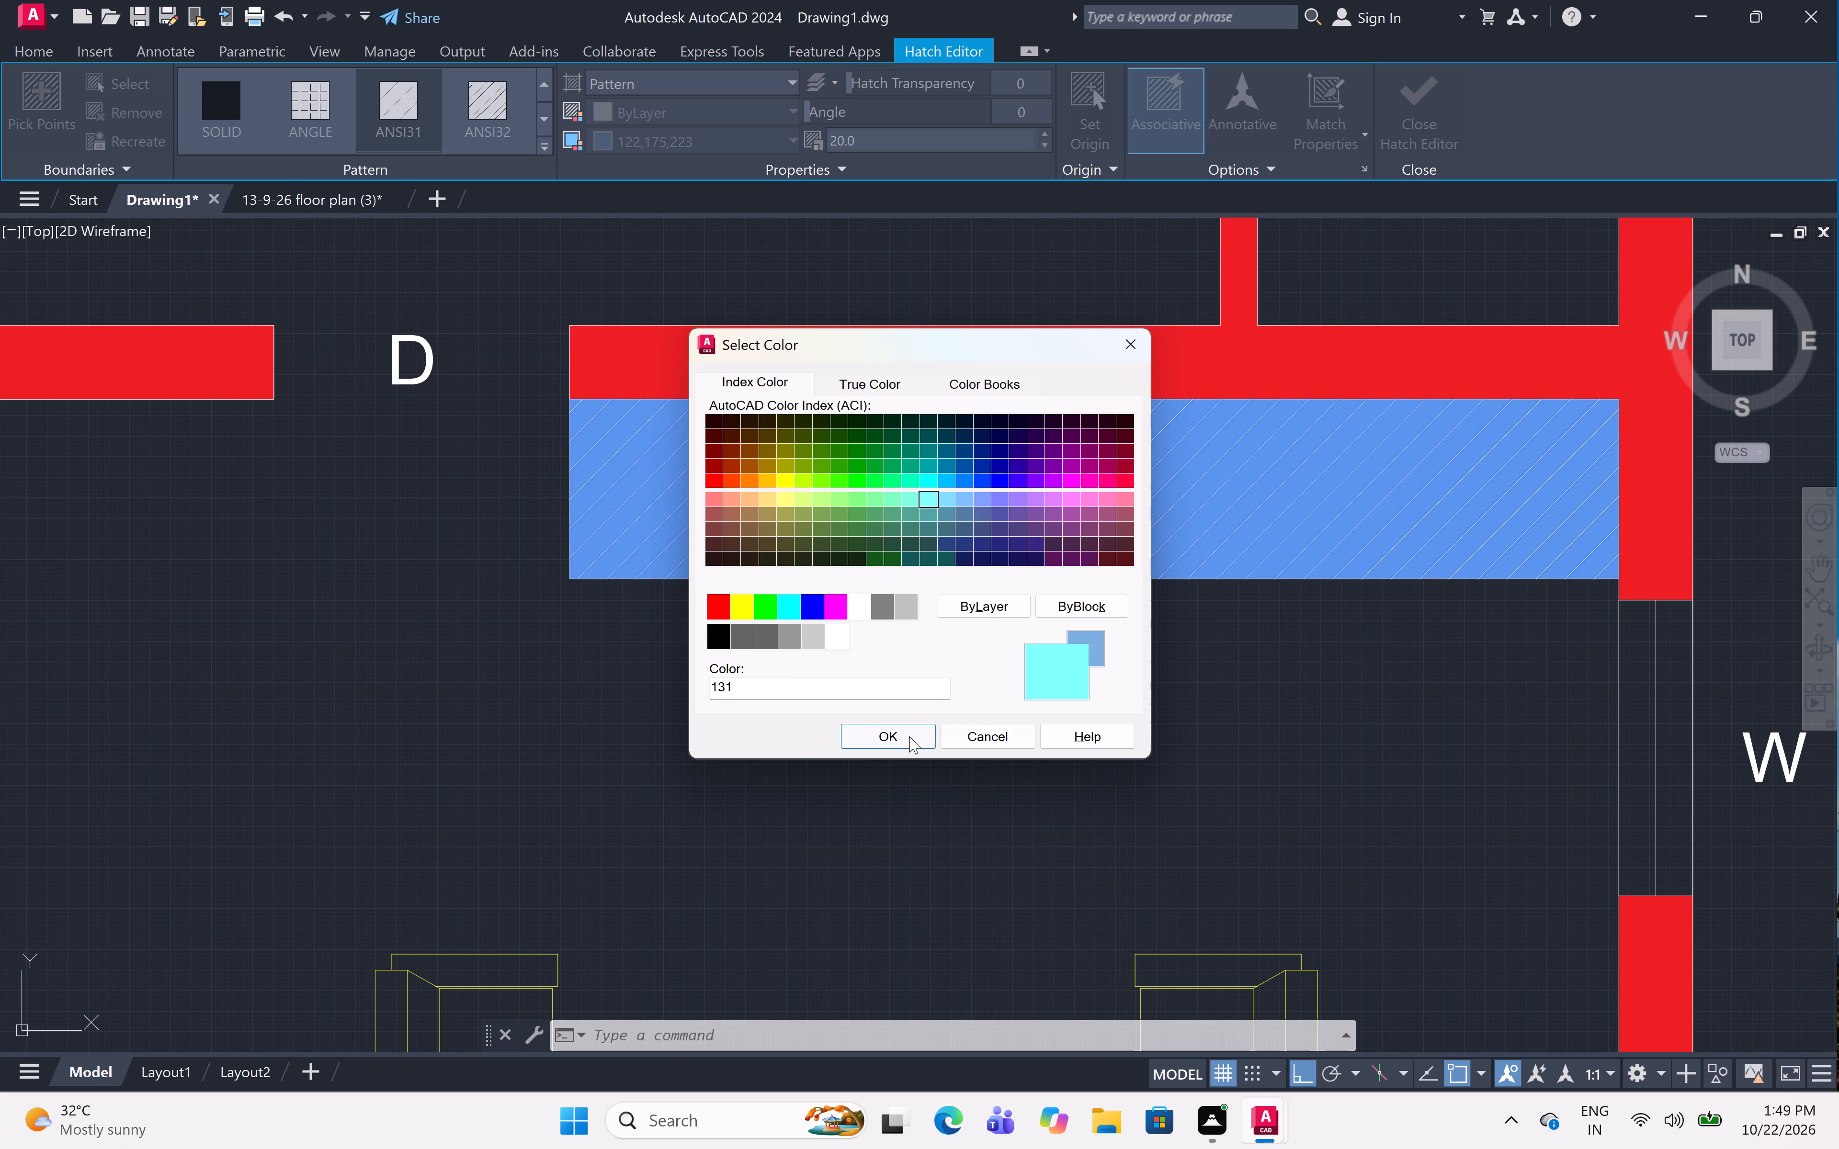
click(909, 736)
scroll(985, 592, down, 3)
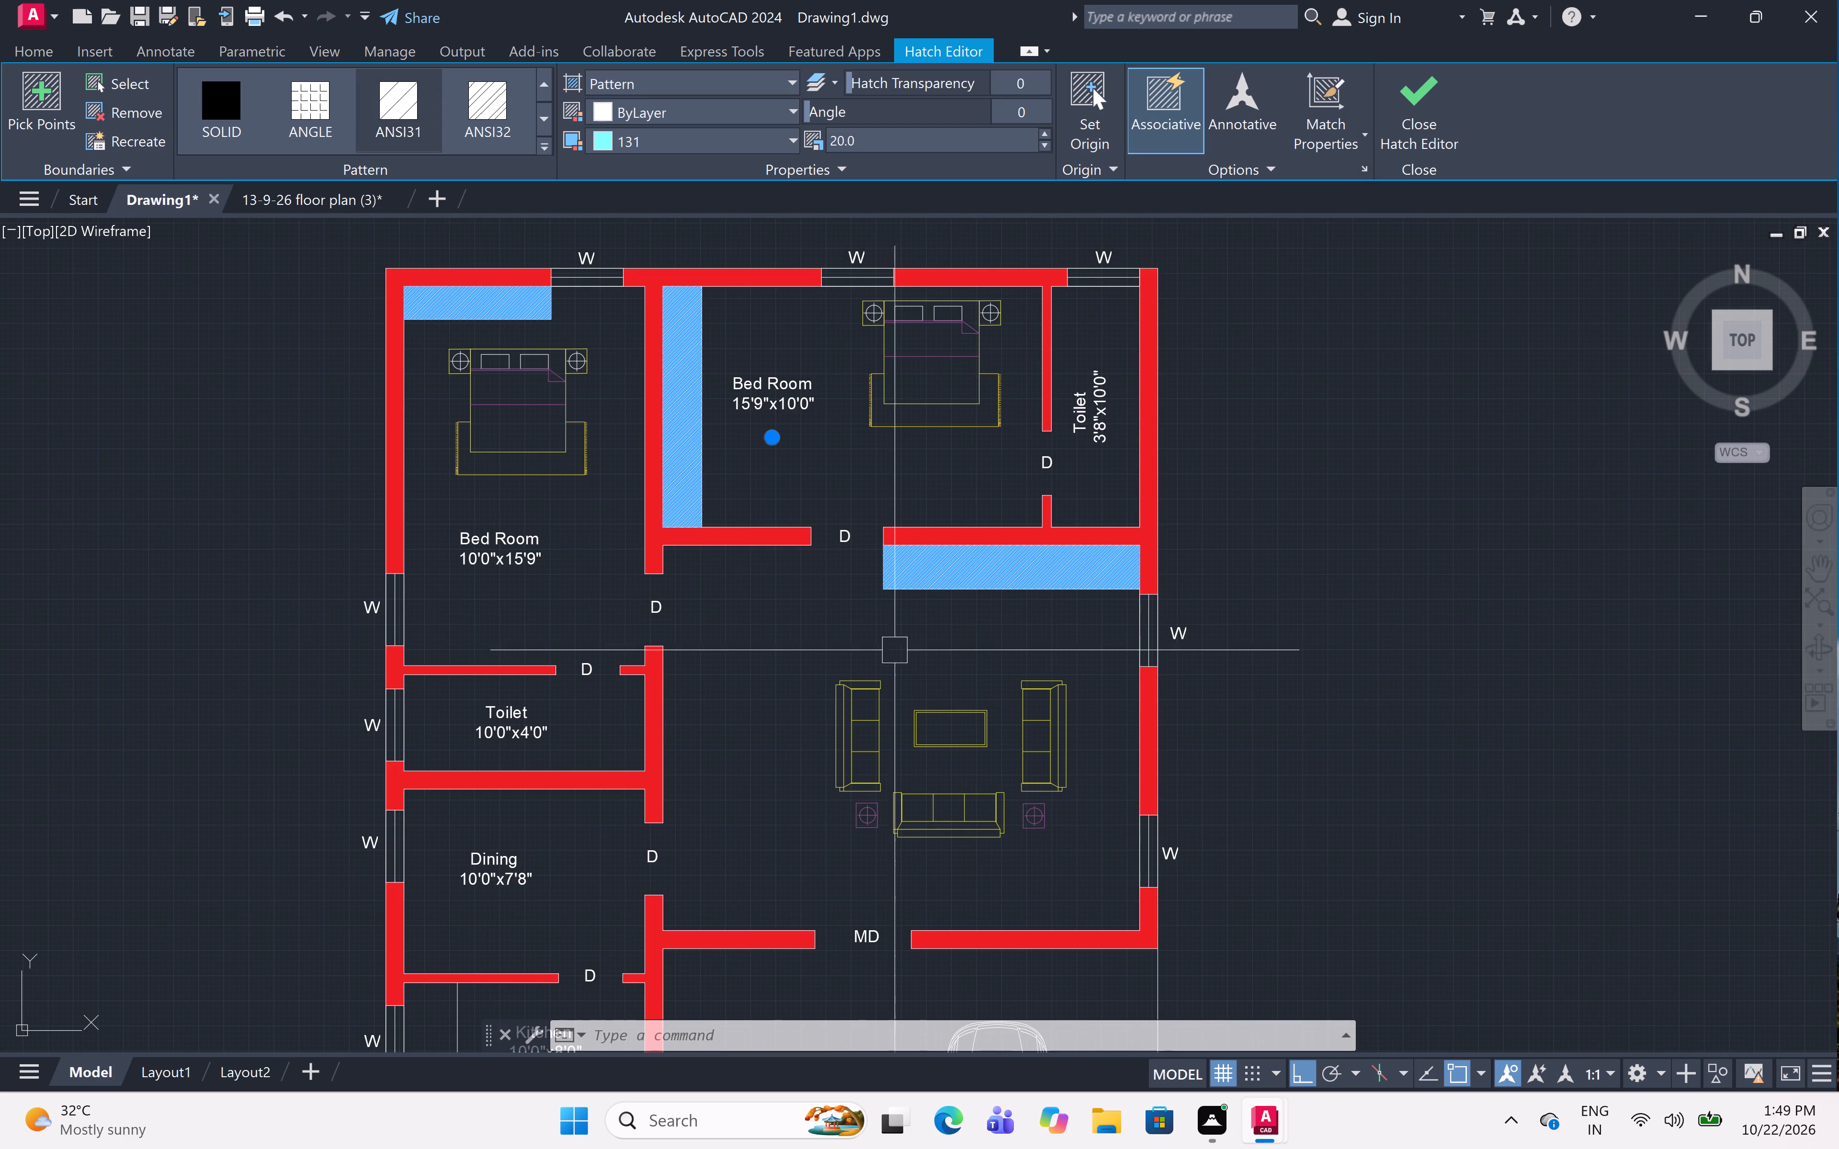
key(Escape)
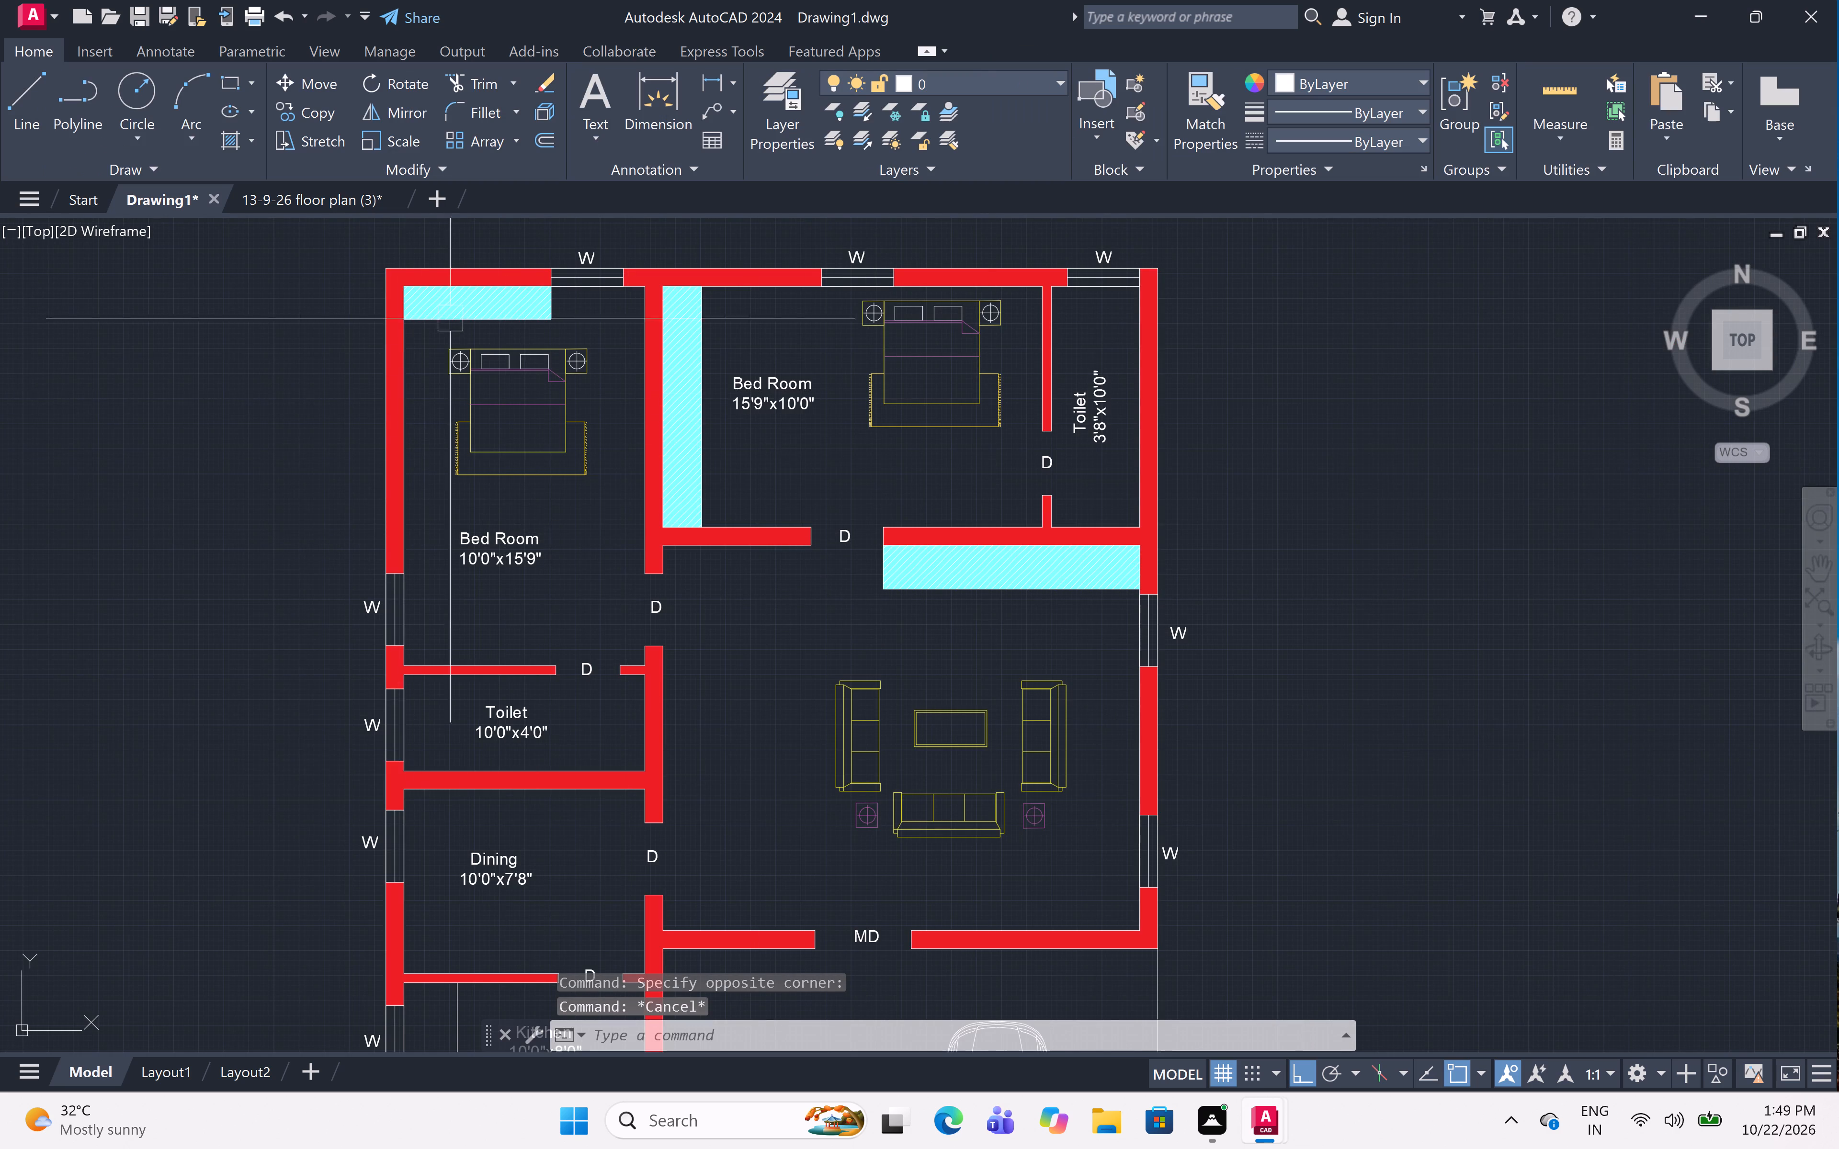
Set the background colour of the wardrobe strips' ANSI32 hatch to index colour 141.
scroll(513, 270, up, 3)
scroll(431, 369, up, 2)
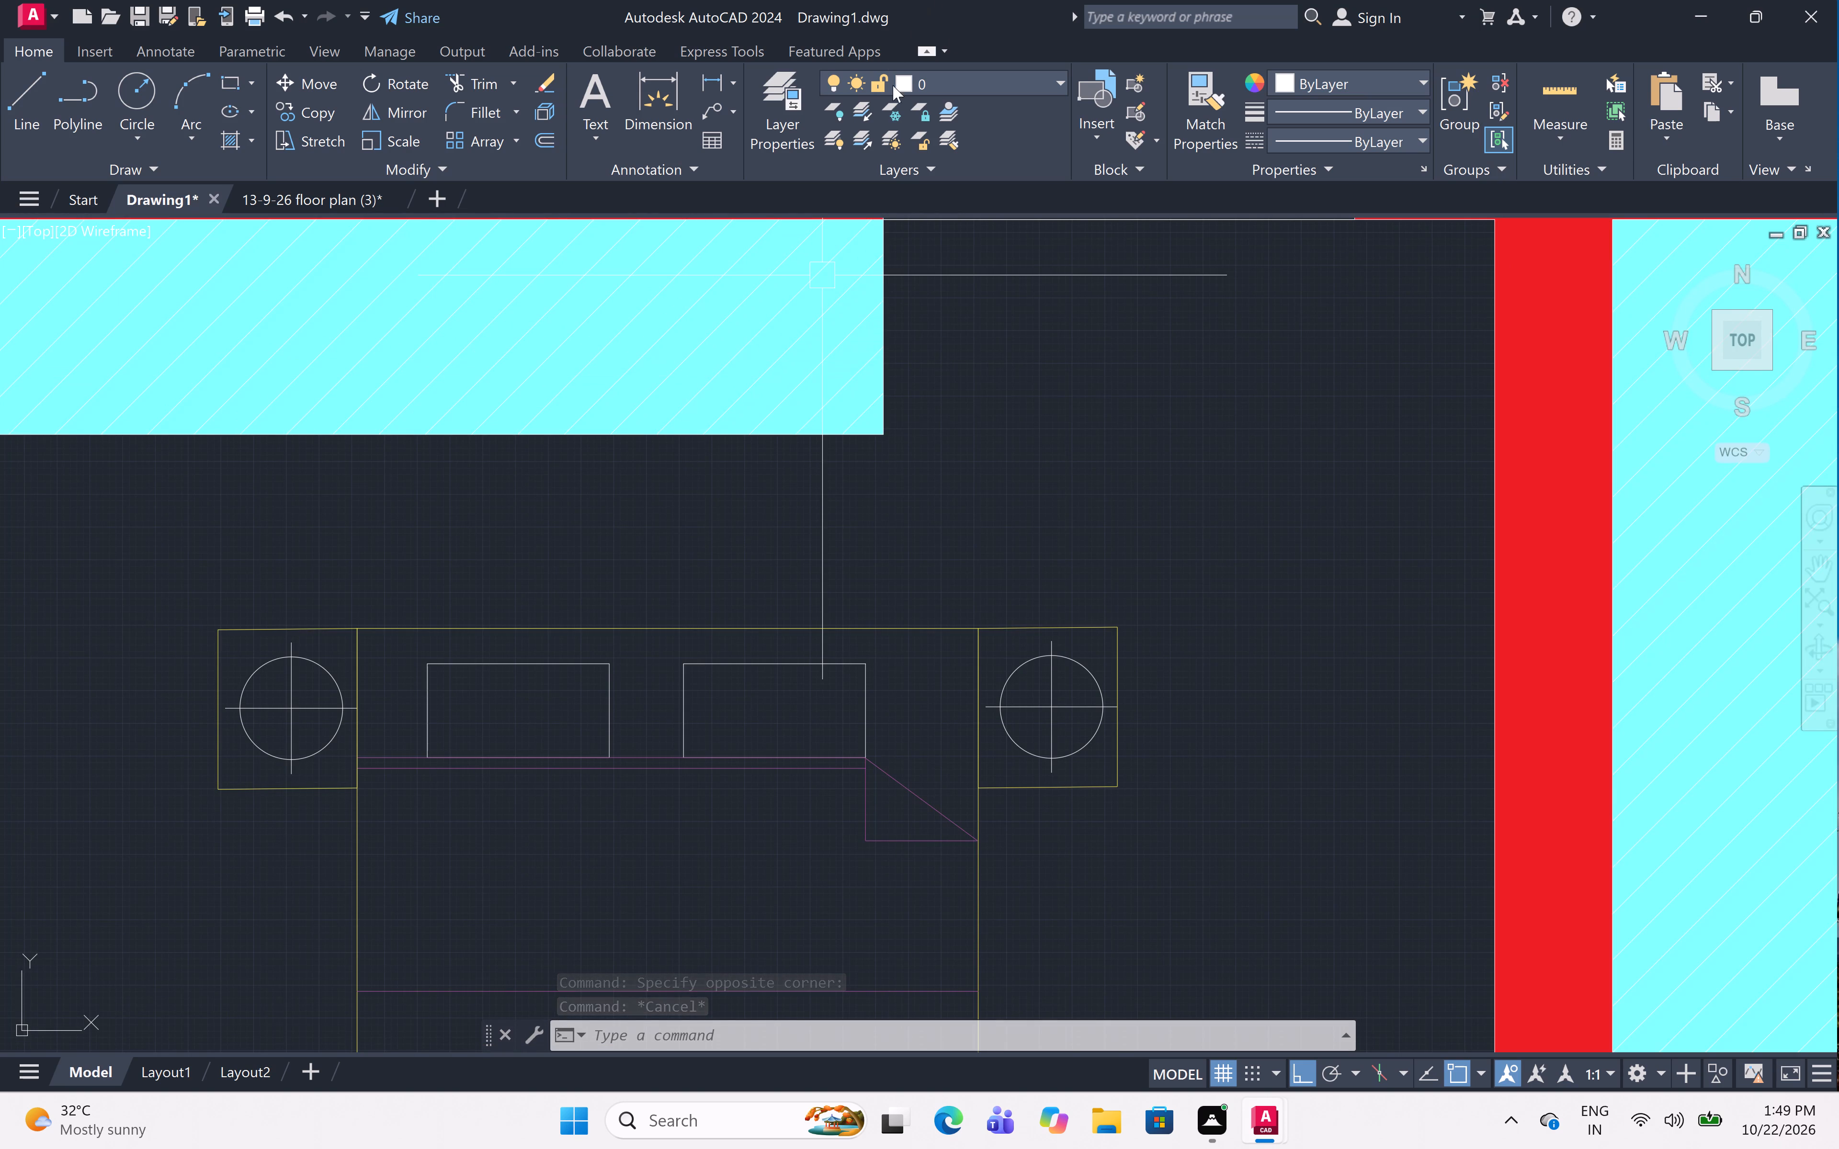
click(960, 90)
drag(976, 279, 955, 282)
click(770, 299)
click(751, 132)
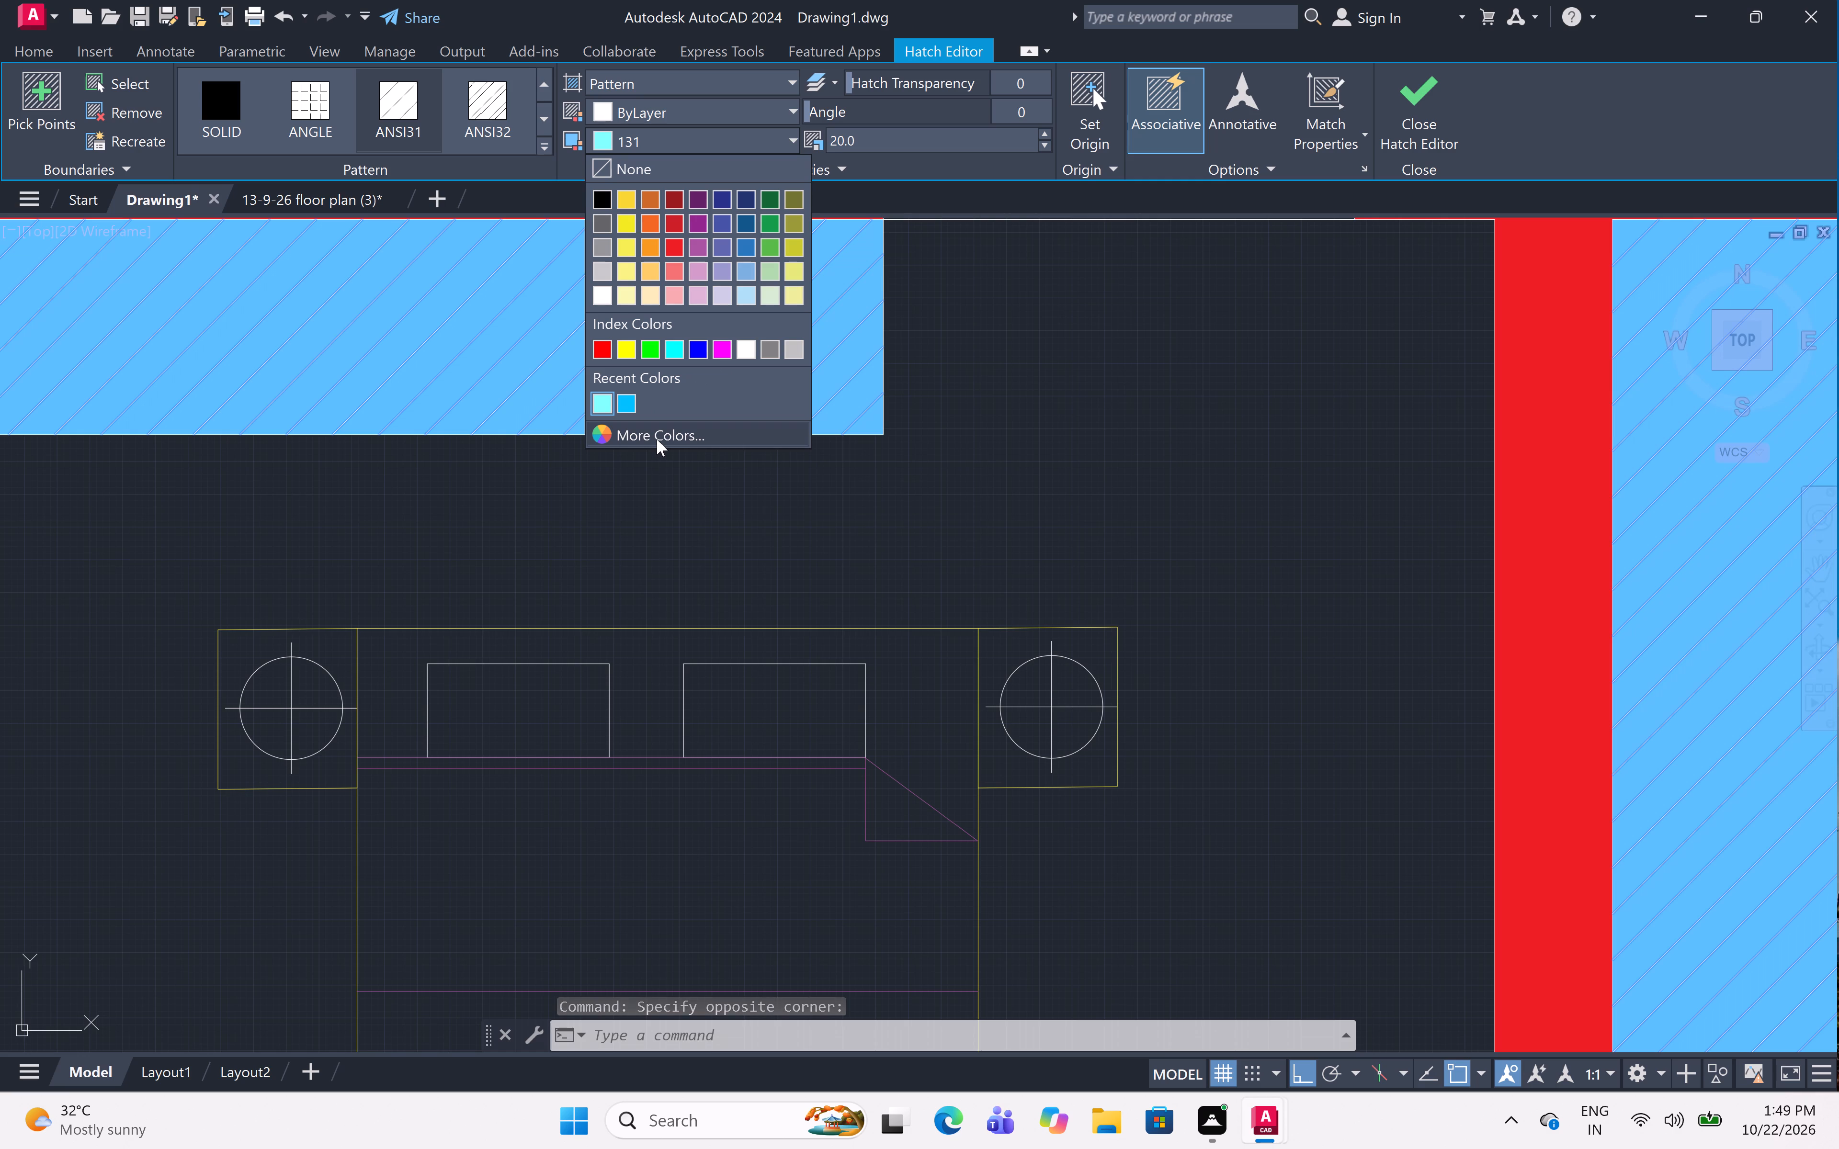
click(657, 438)
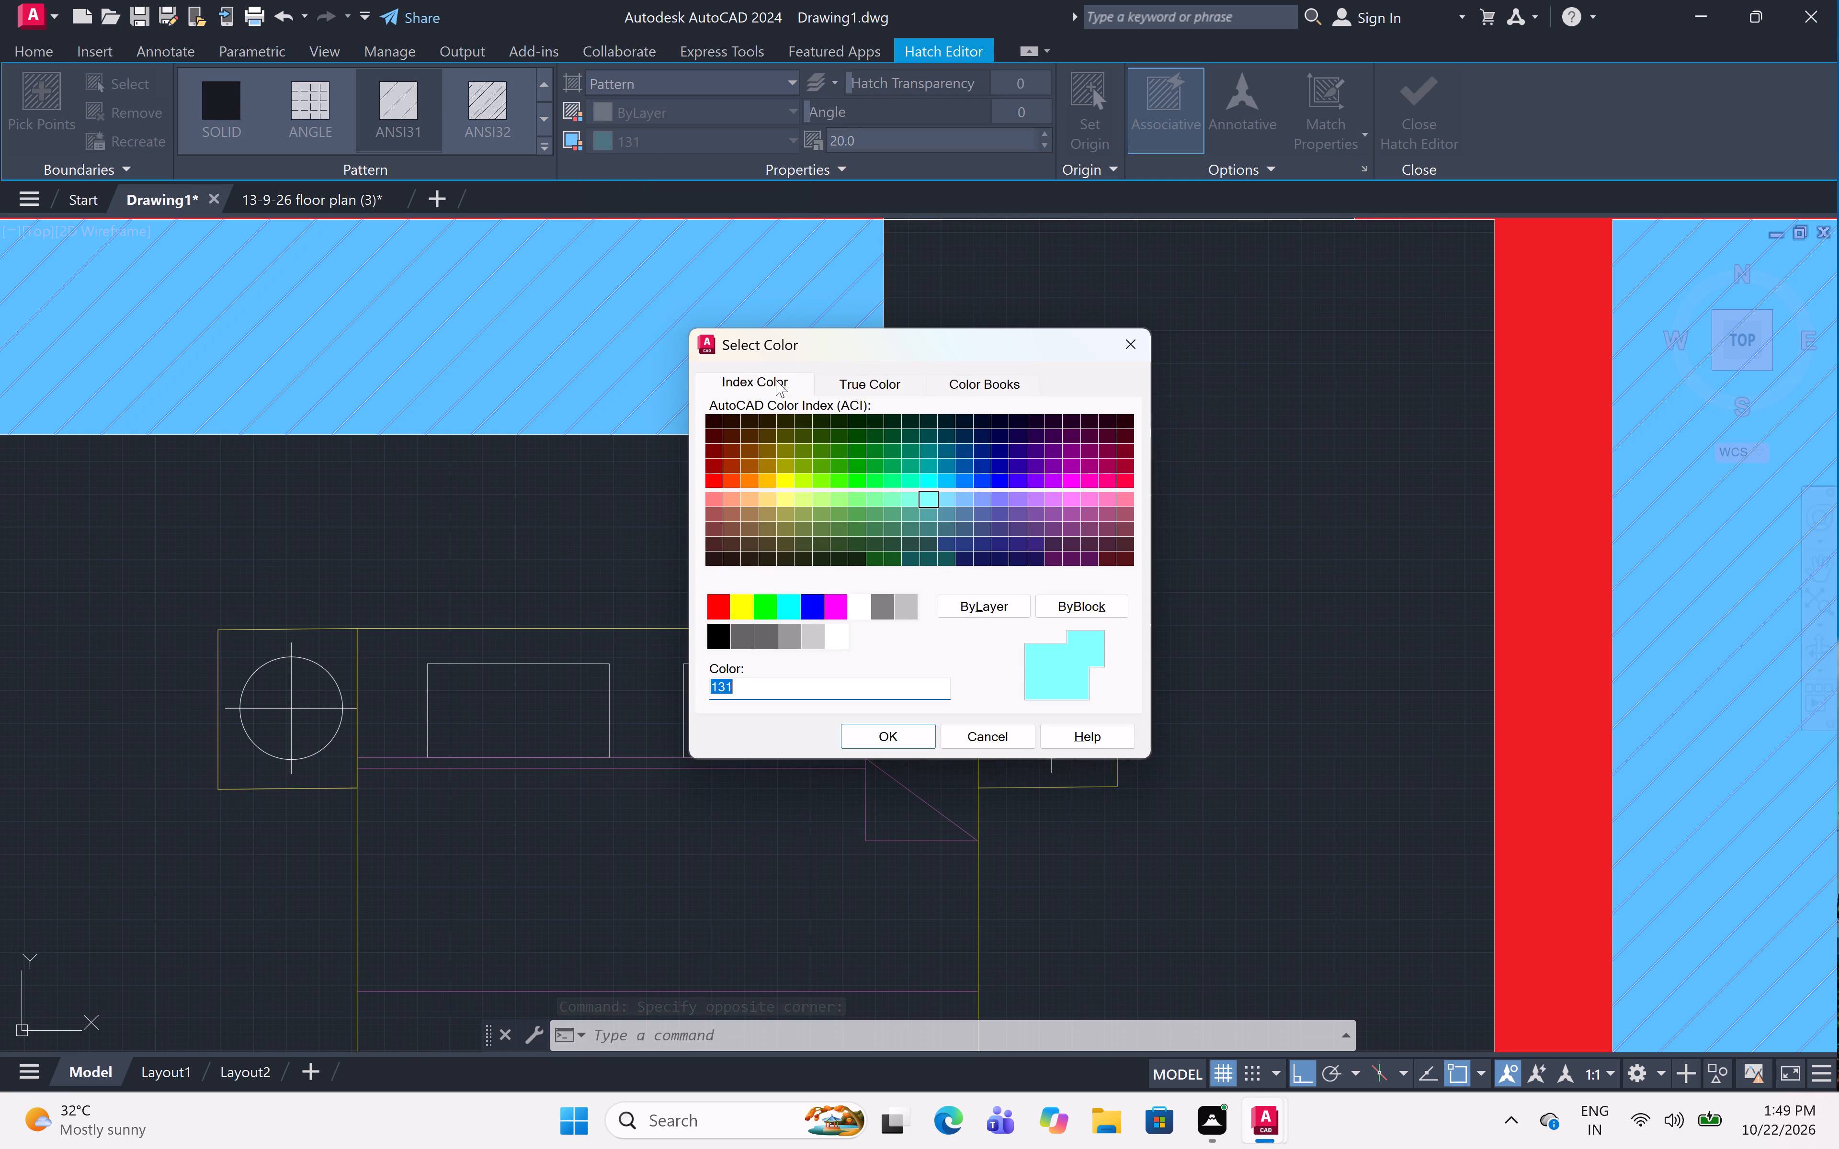
click(775, 377)
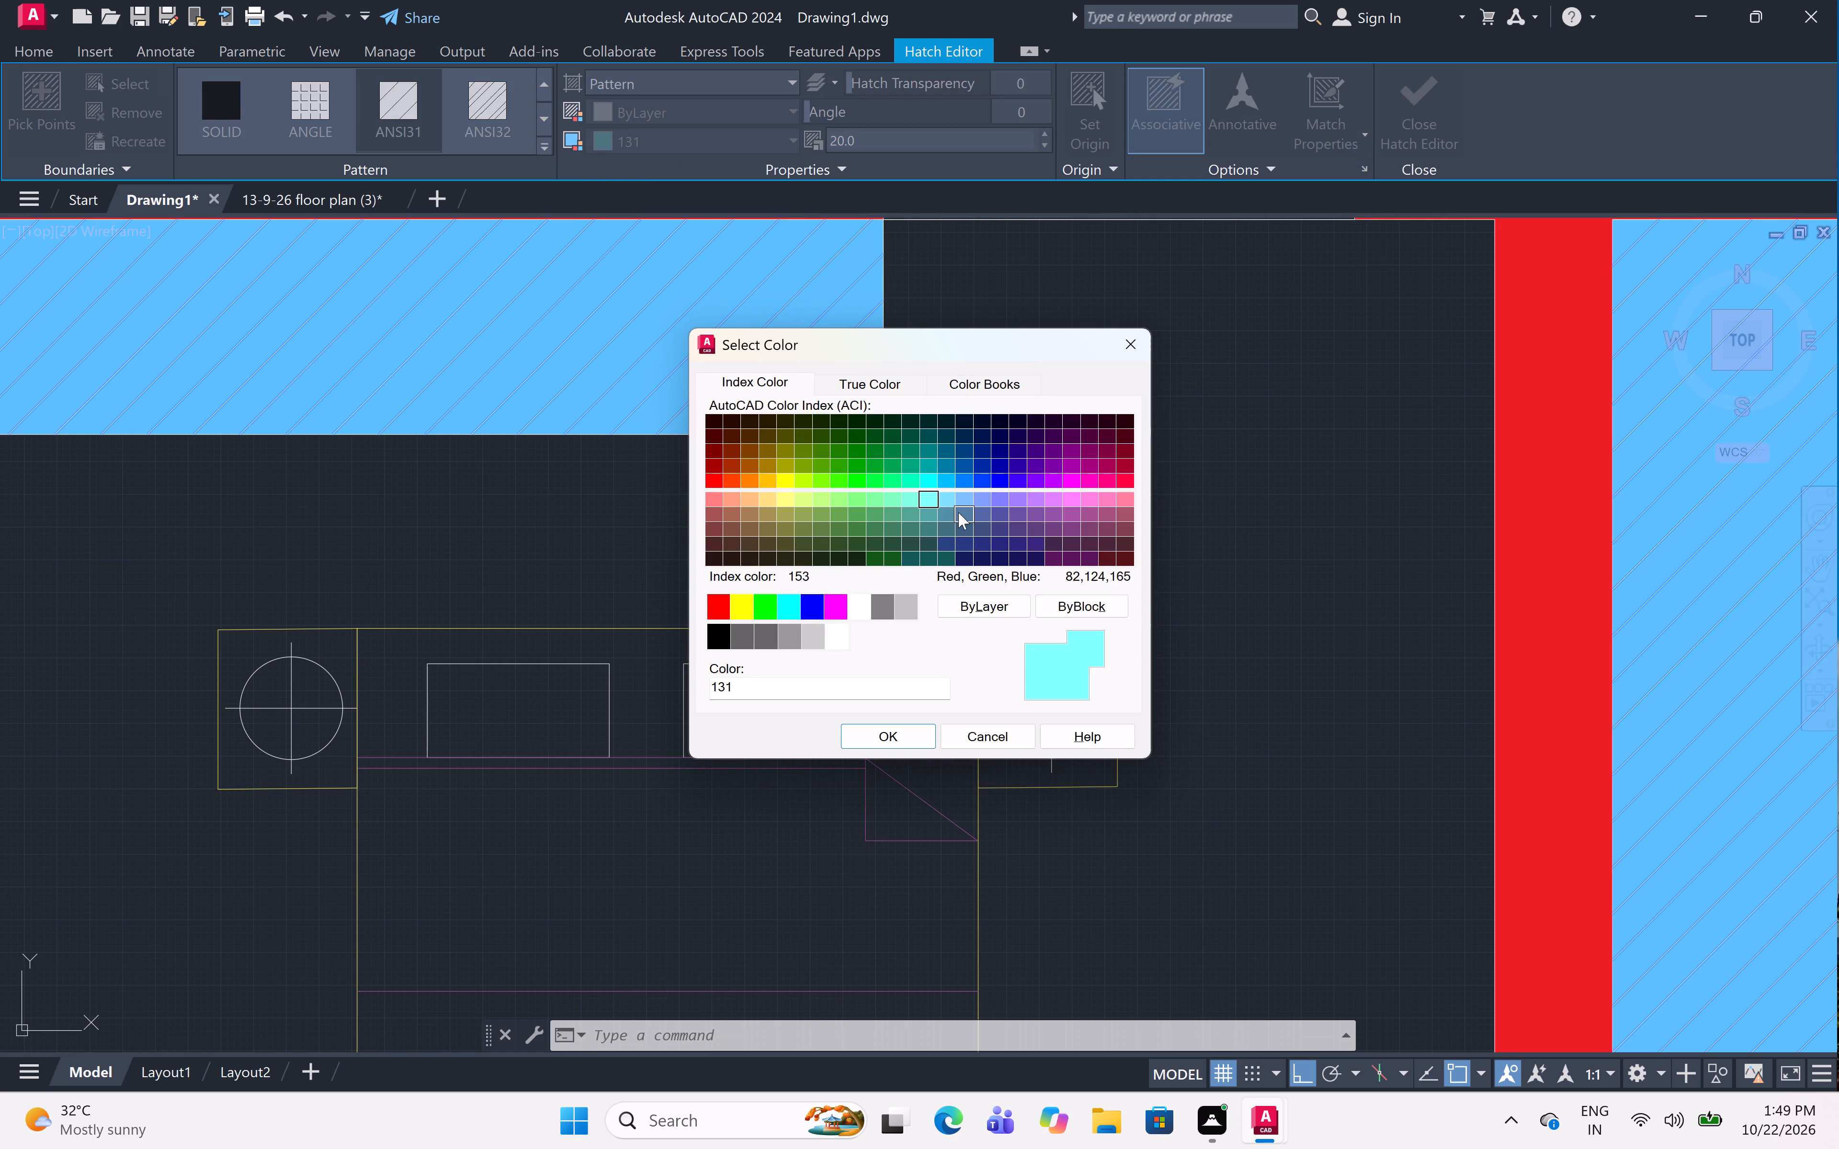
click(943, 497)
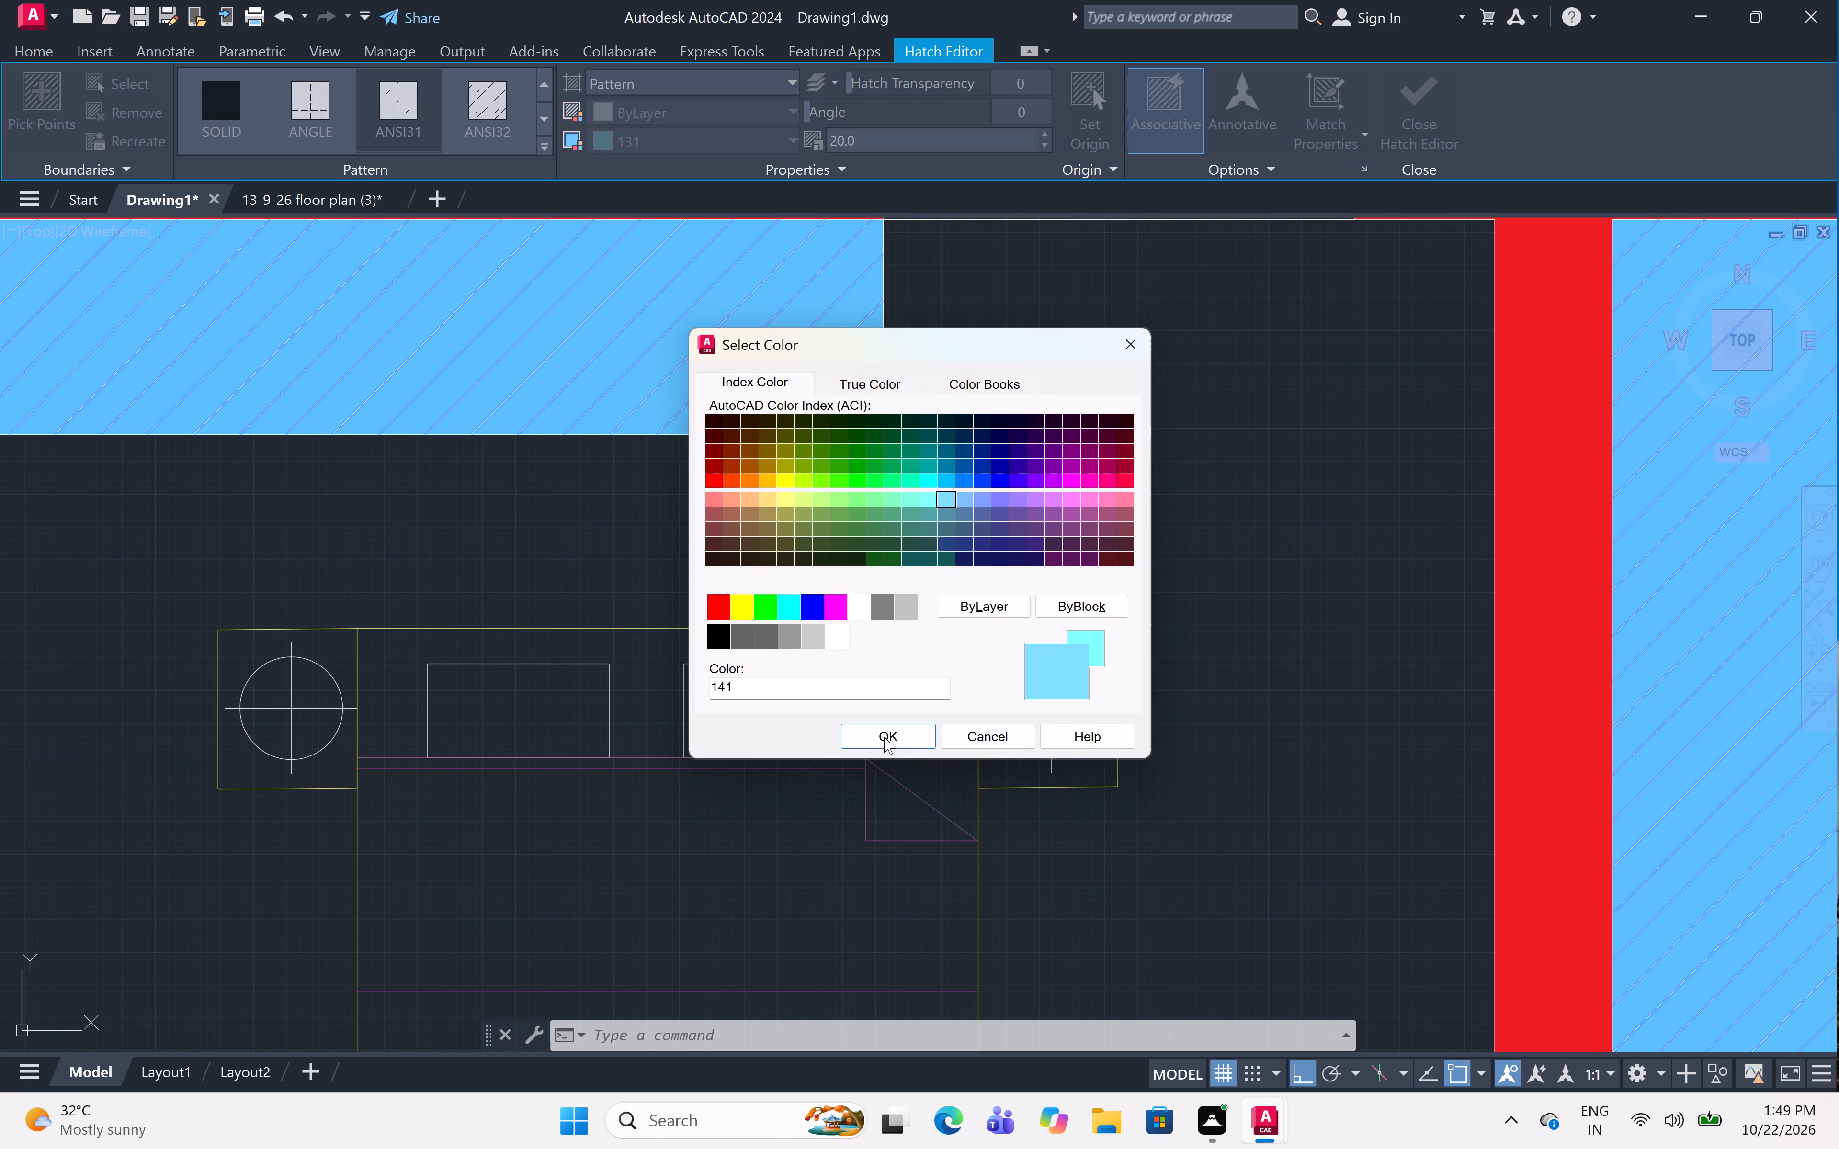
click(879, 726)
key(Escape)
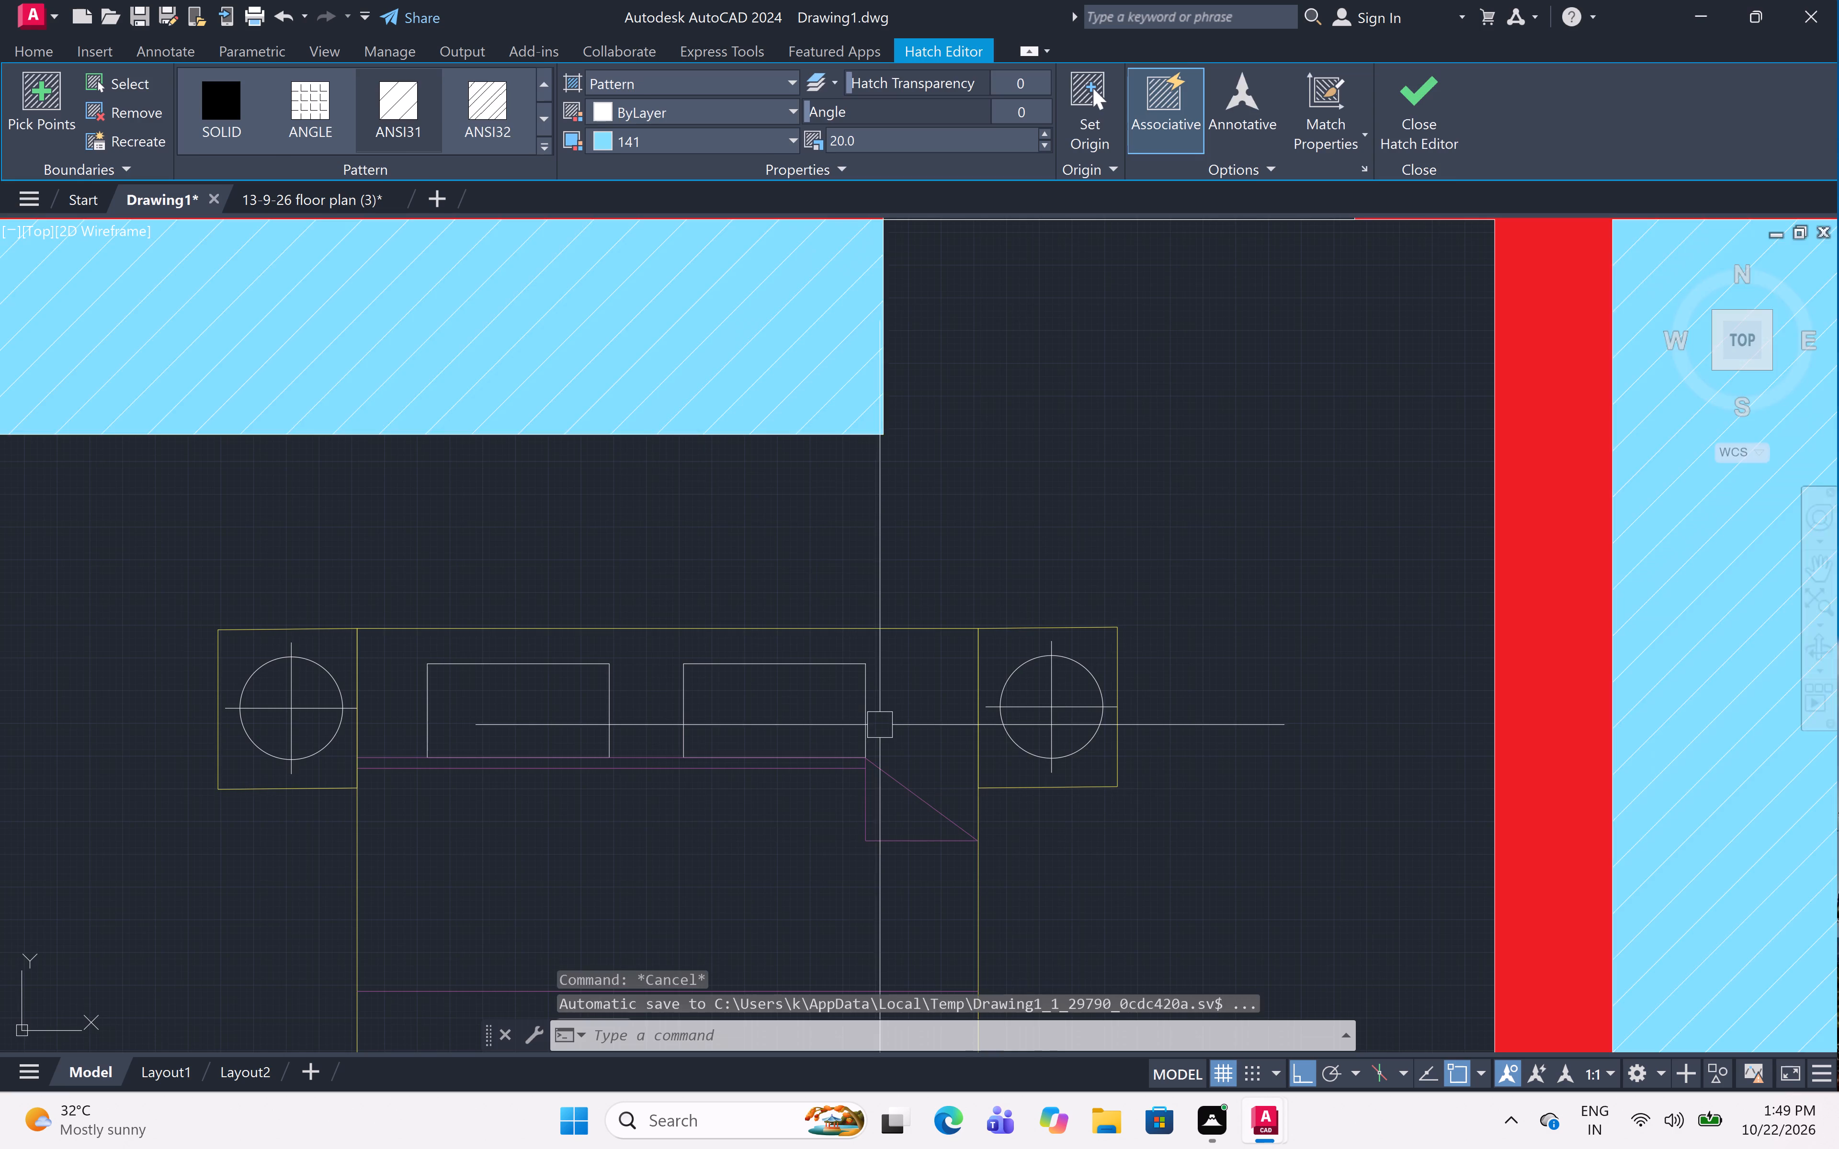
Examine the recoloured wardrobe strips in both bedrooms and the living area, and look over the whole floor plan.
scroll(881, 720, down, 3)
middle_drag(966, 752, 904, 602)
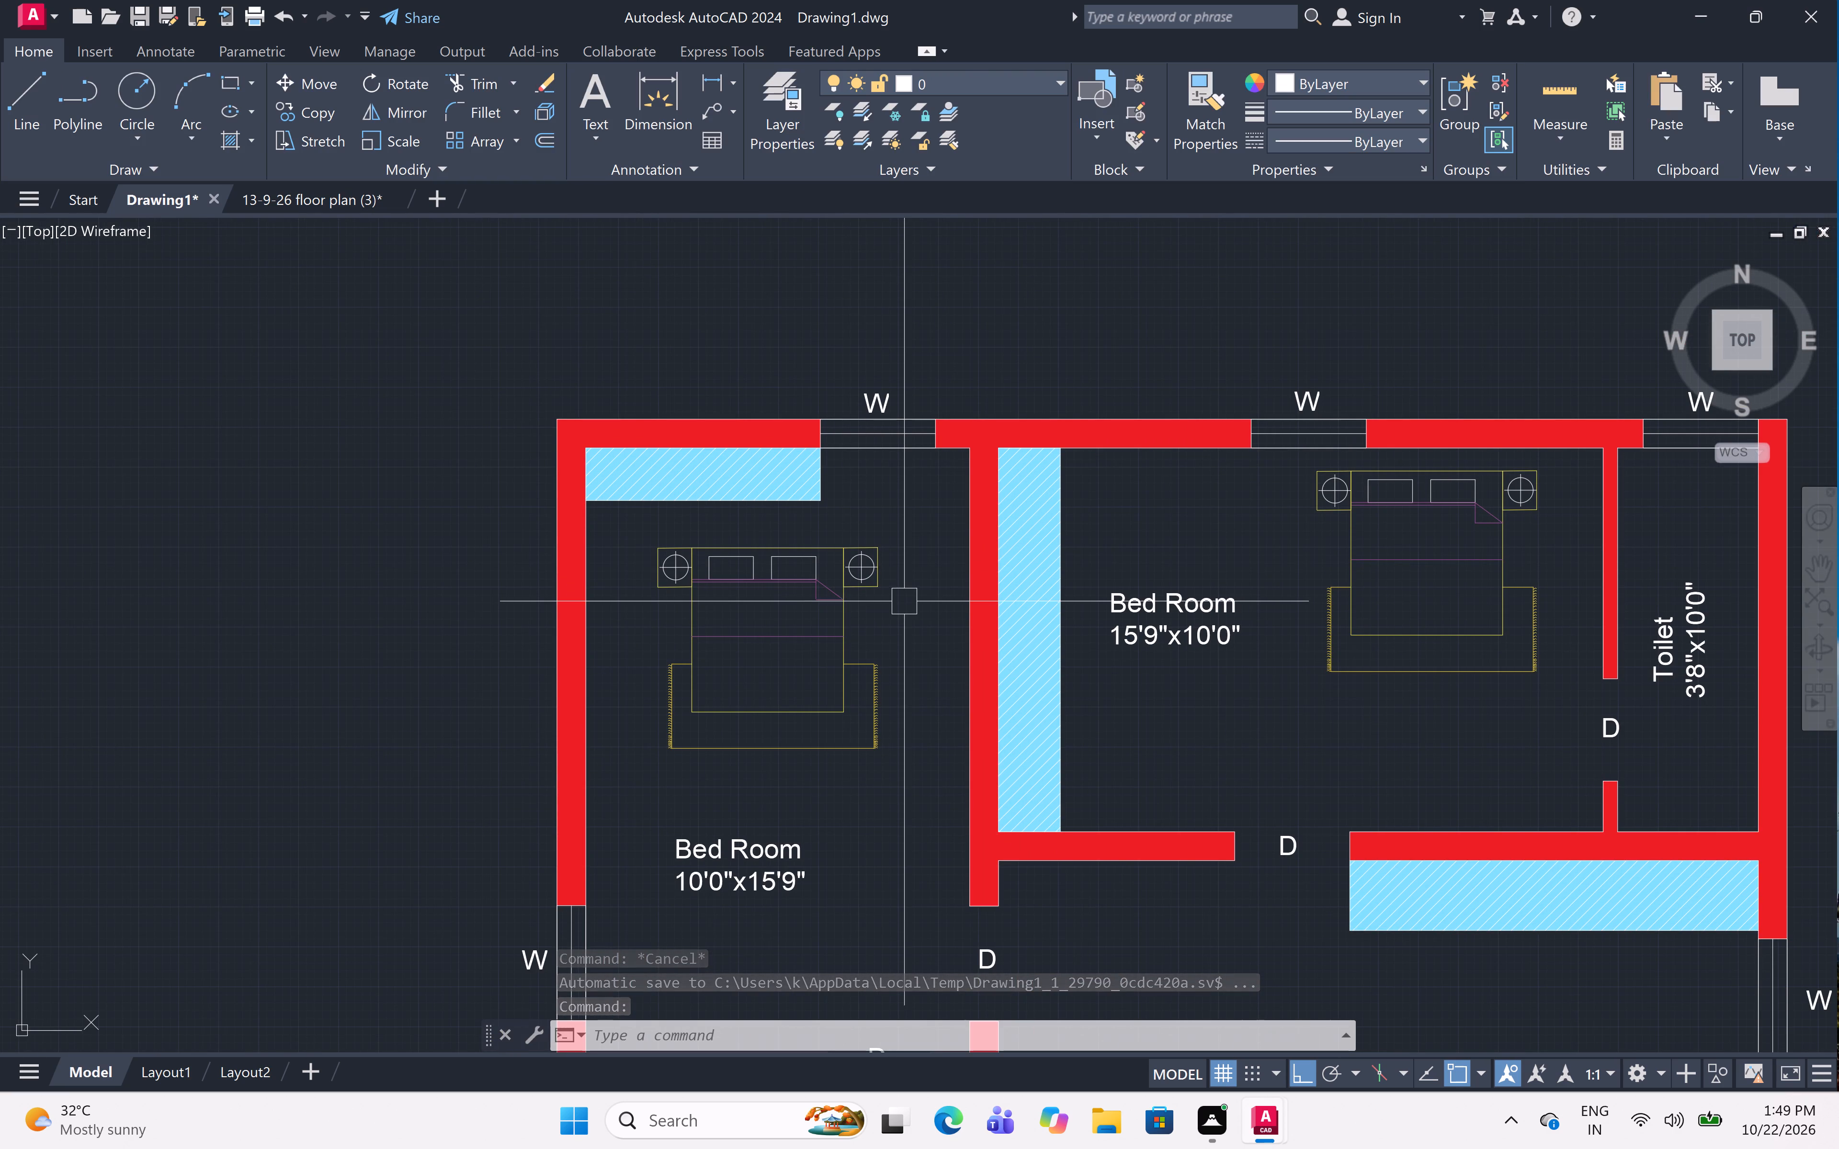
scroll(767, 507, up, 1)
scroll(766, 507, down, 1)
middle_drag(766, 507, 763, 504)
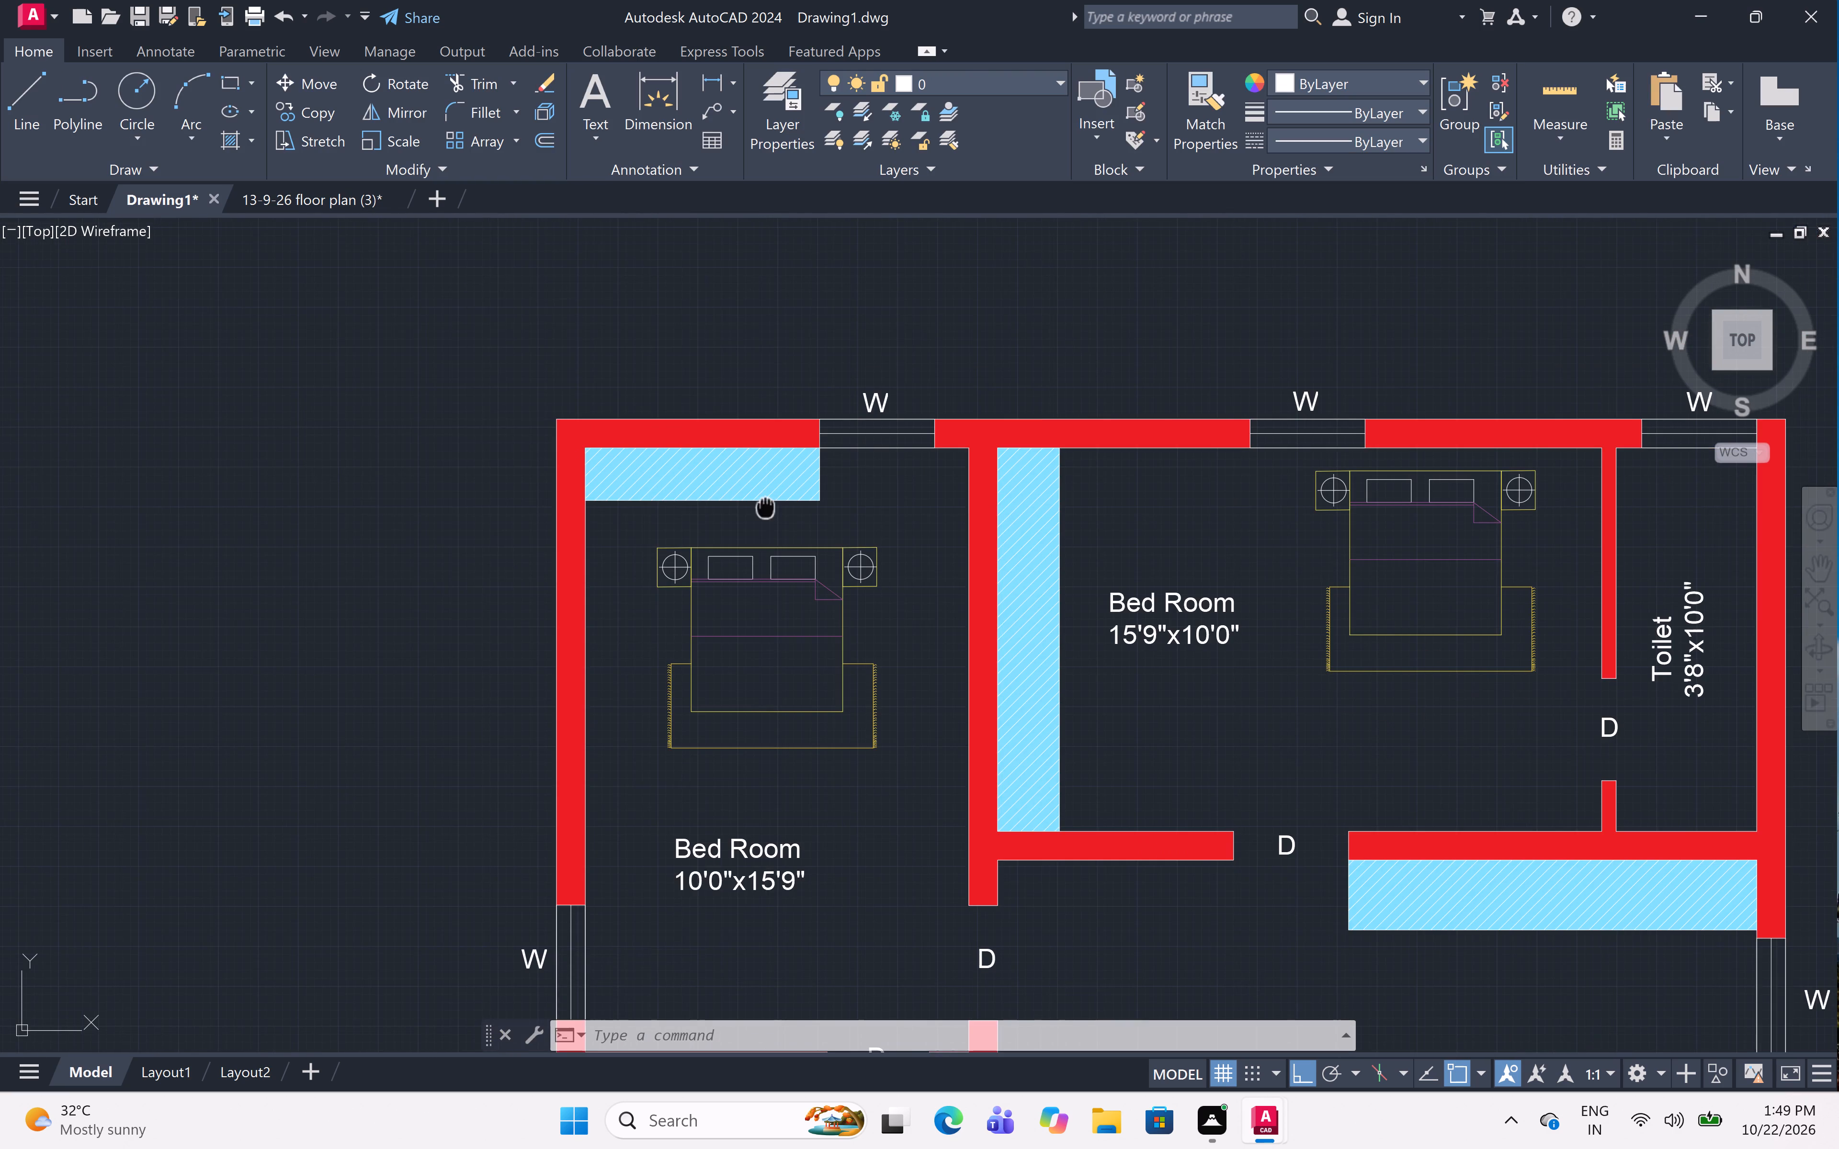
middle_drag(763, 504, 742, 477)
scroll(738, 473, down, 1)
middle_drag(871, 722, 914, 595)
scroll(941, 627, down, 1)
middle_drag(968, 727, 950, 673)
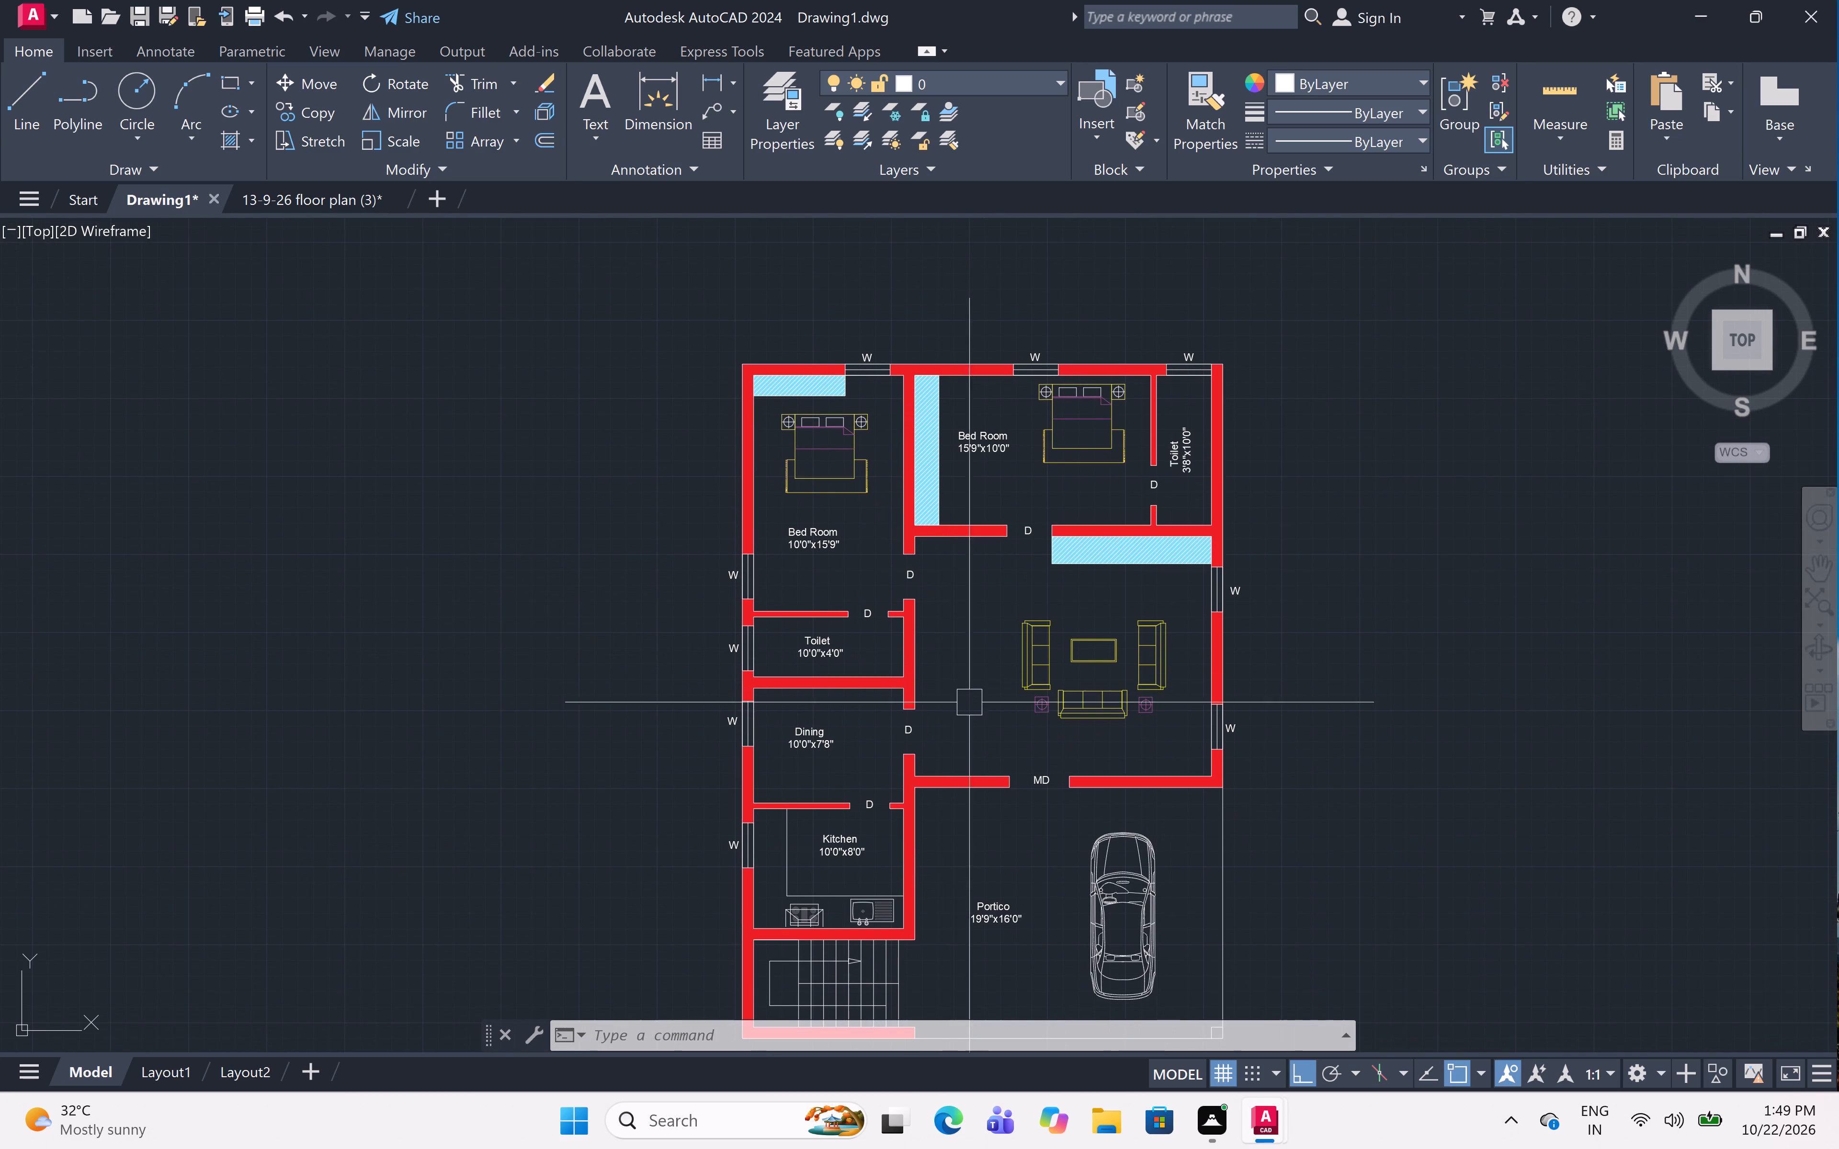
middle_drag(1010, 804, 1005, 728)
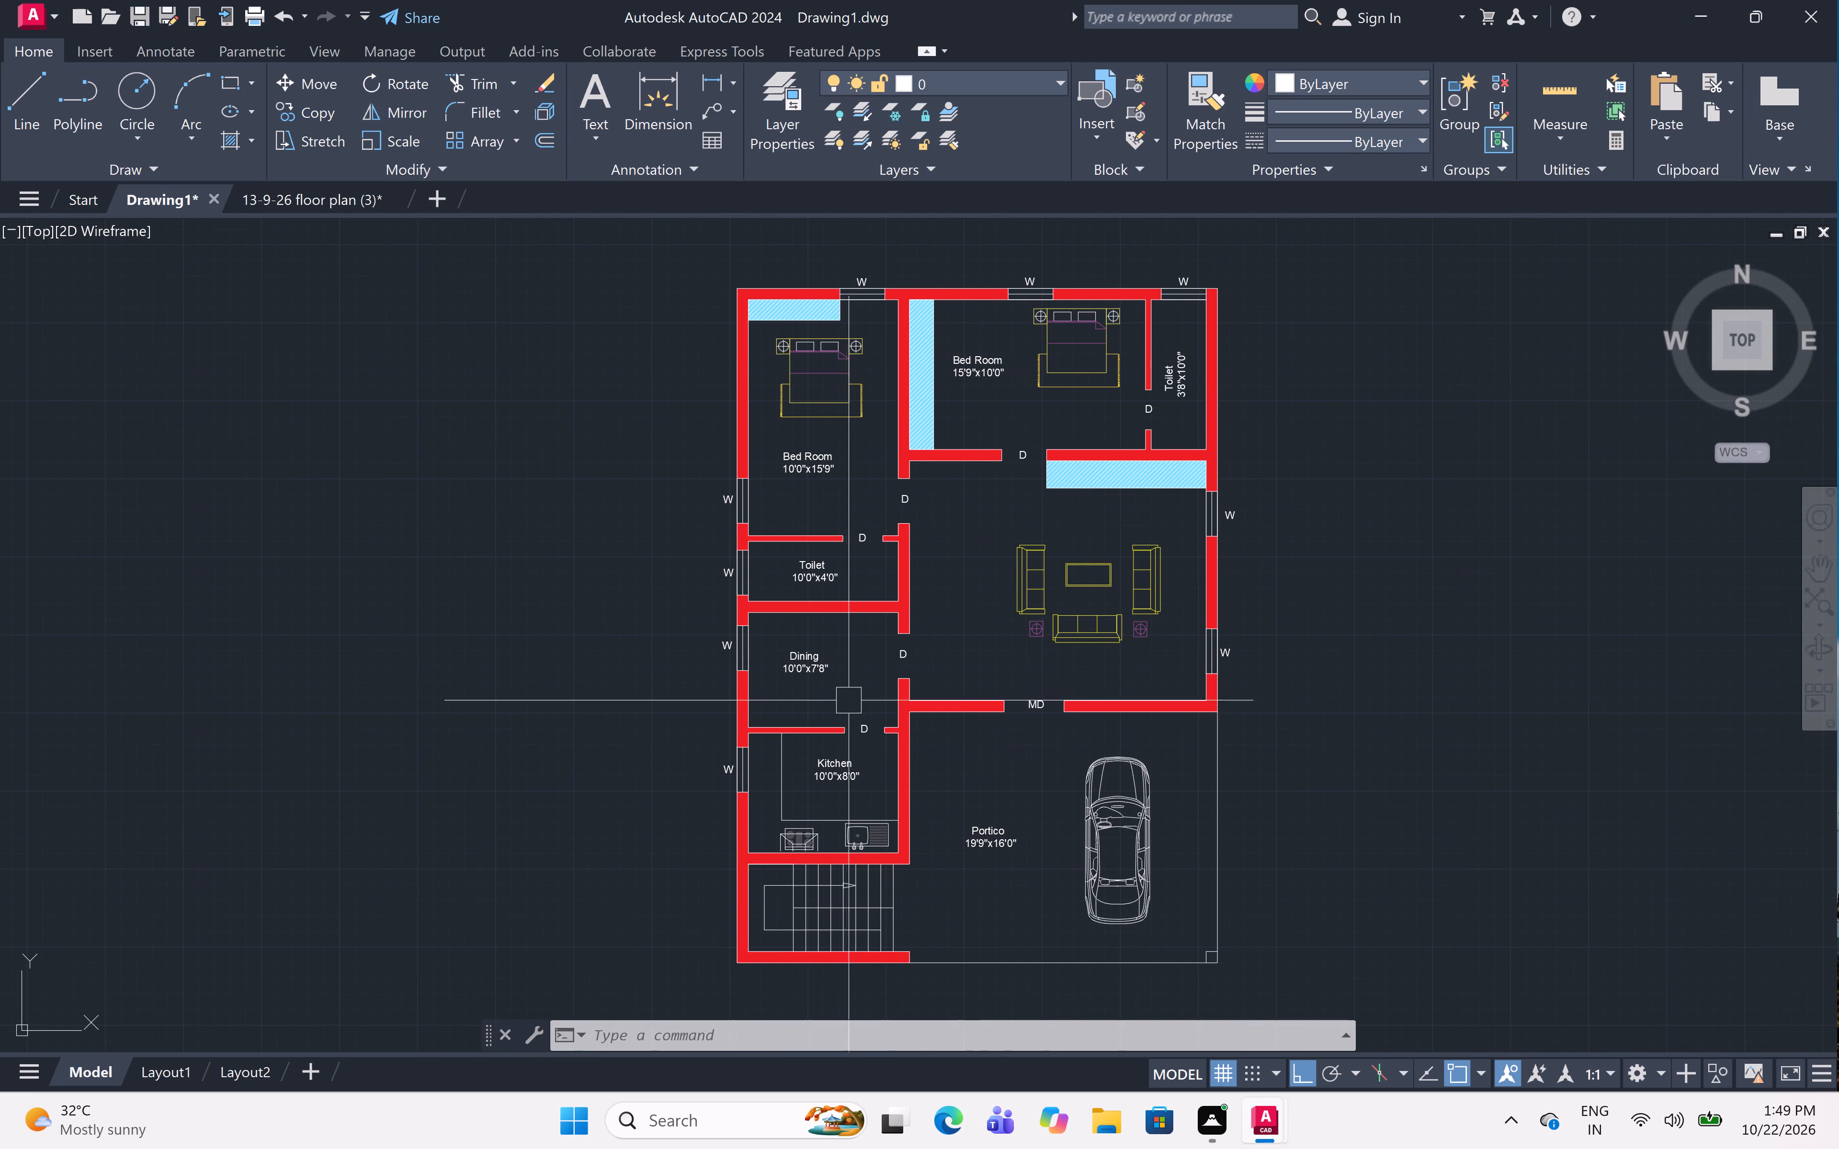
Move the Dining label diagonally with ortho off, placing it just above the kitchen door opening.
scroll(817, 669, up, 4)
click(786, 662)
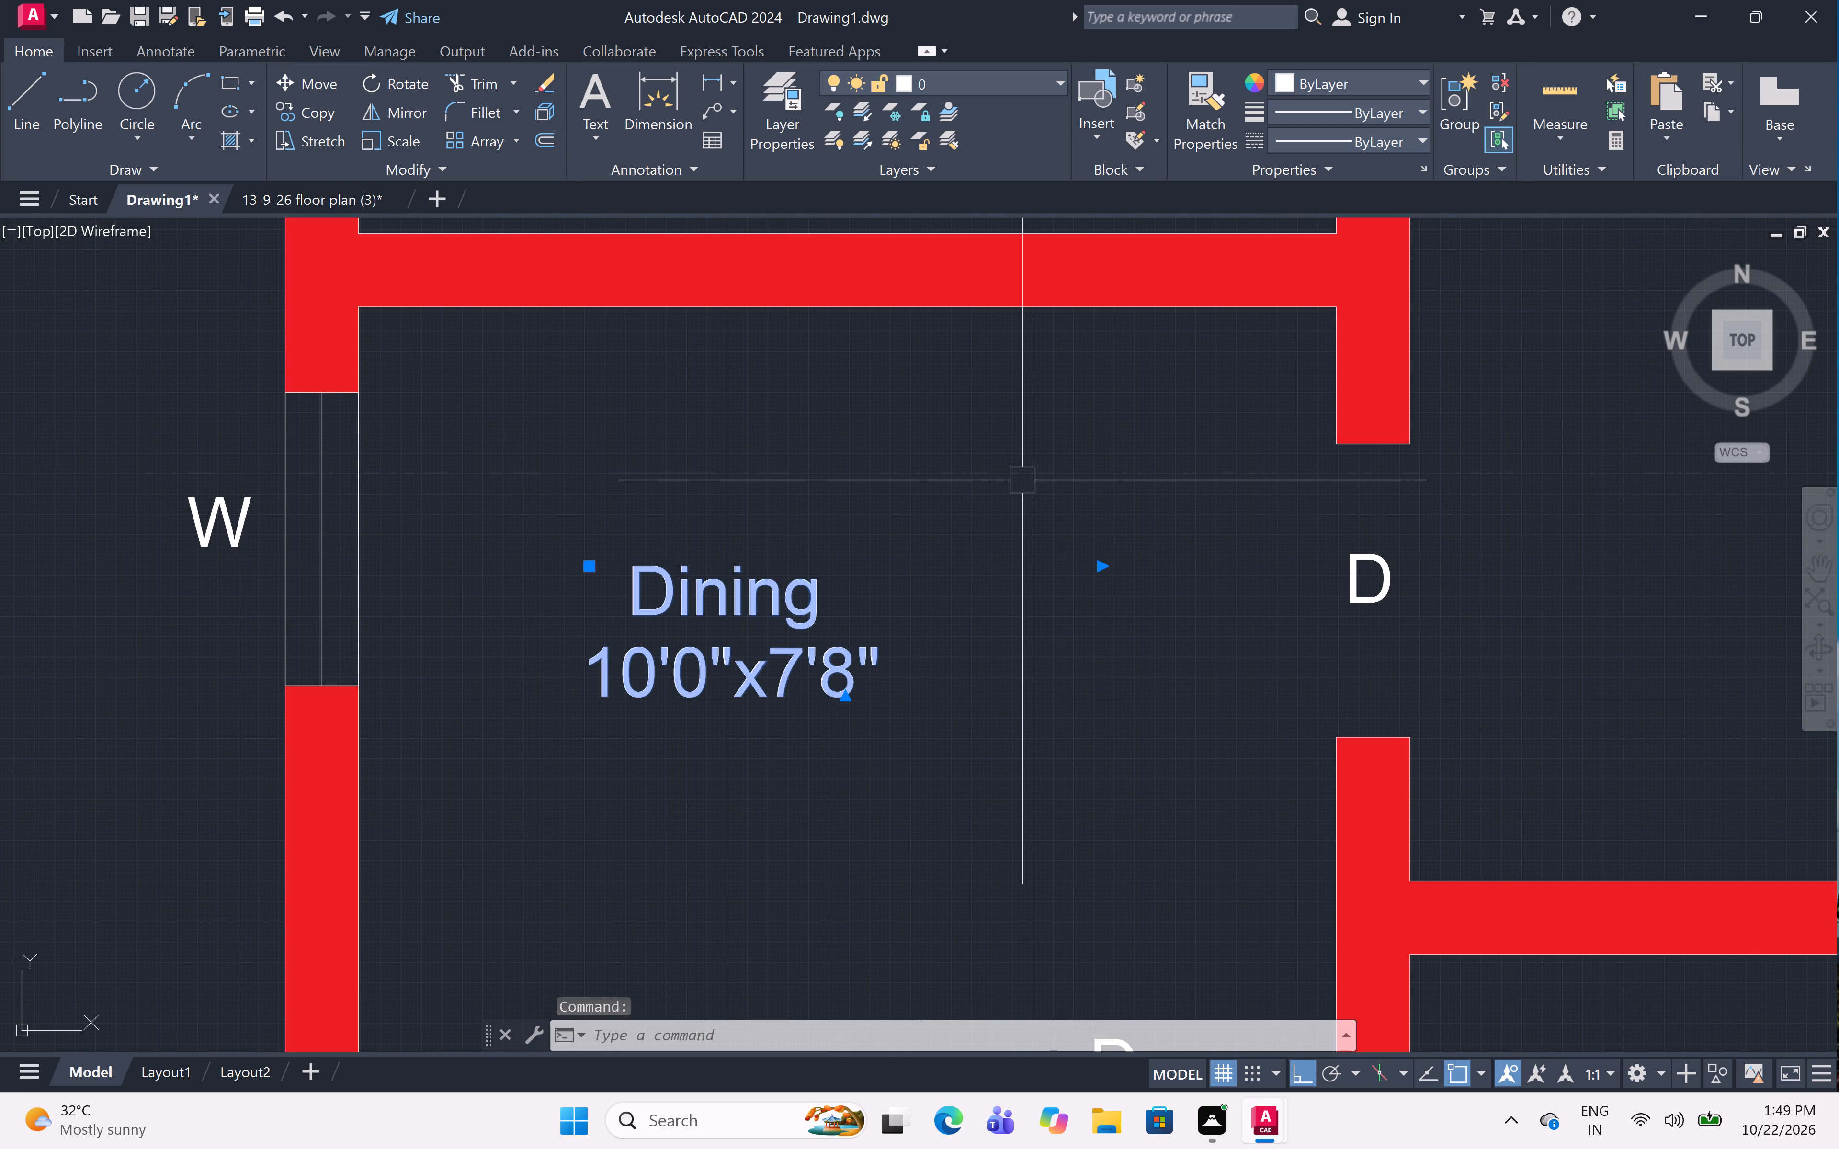
text(m)
key(space)
click(772, 616)
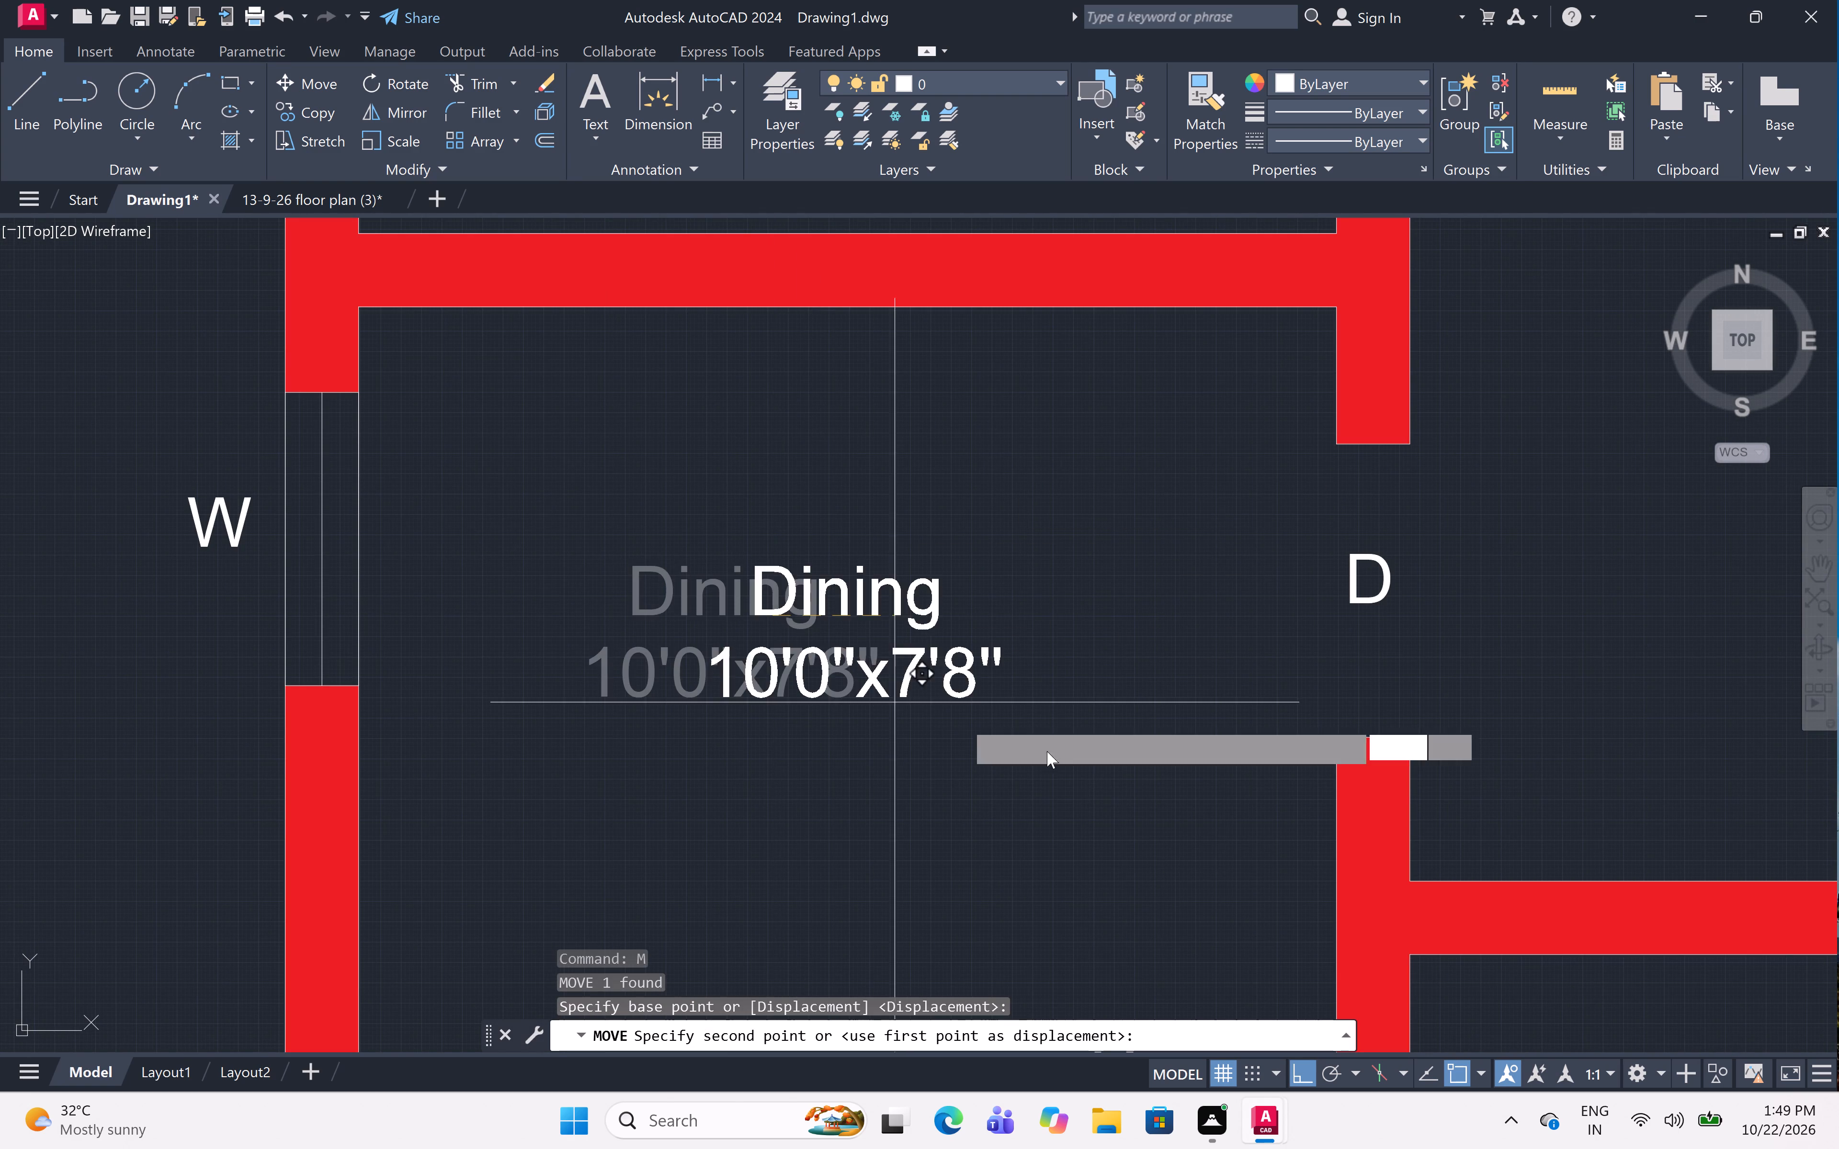
scroll(1043, 744, down, 2)
key(F8)
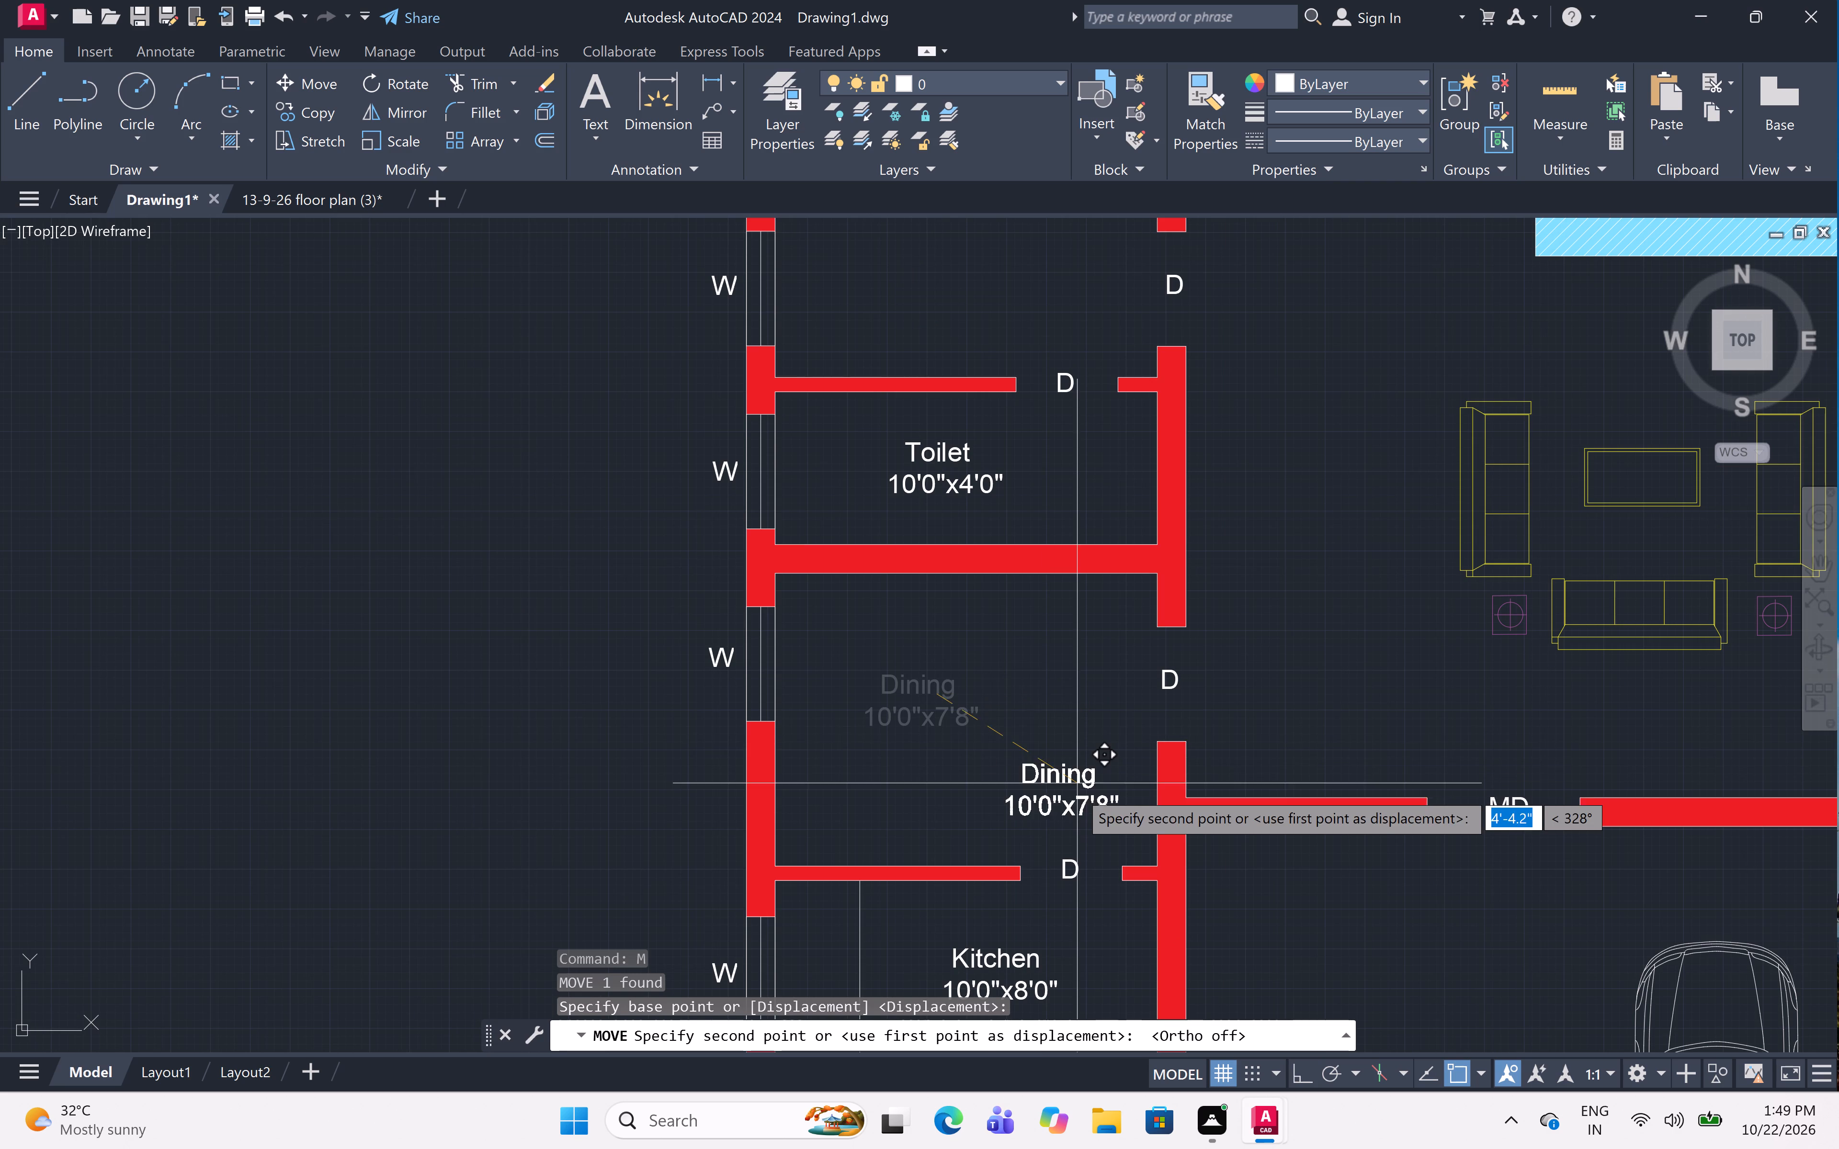
scroll(1077, 792, up, 1)
middle_drag(1077, 790, 1019, 677)
click(999, 635)
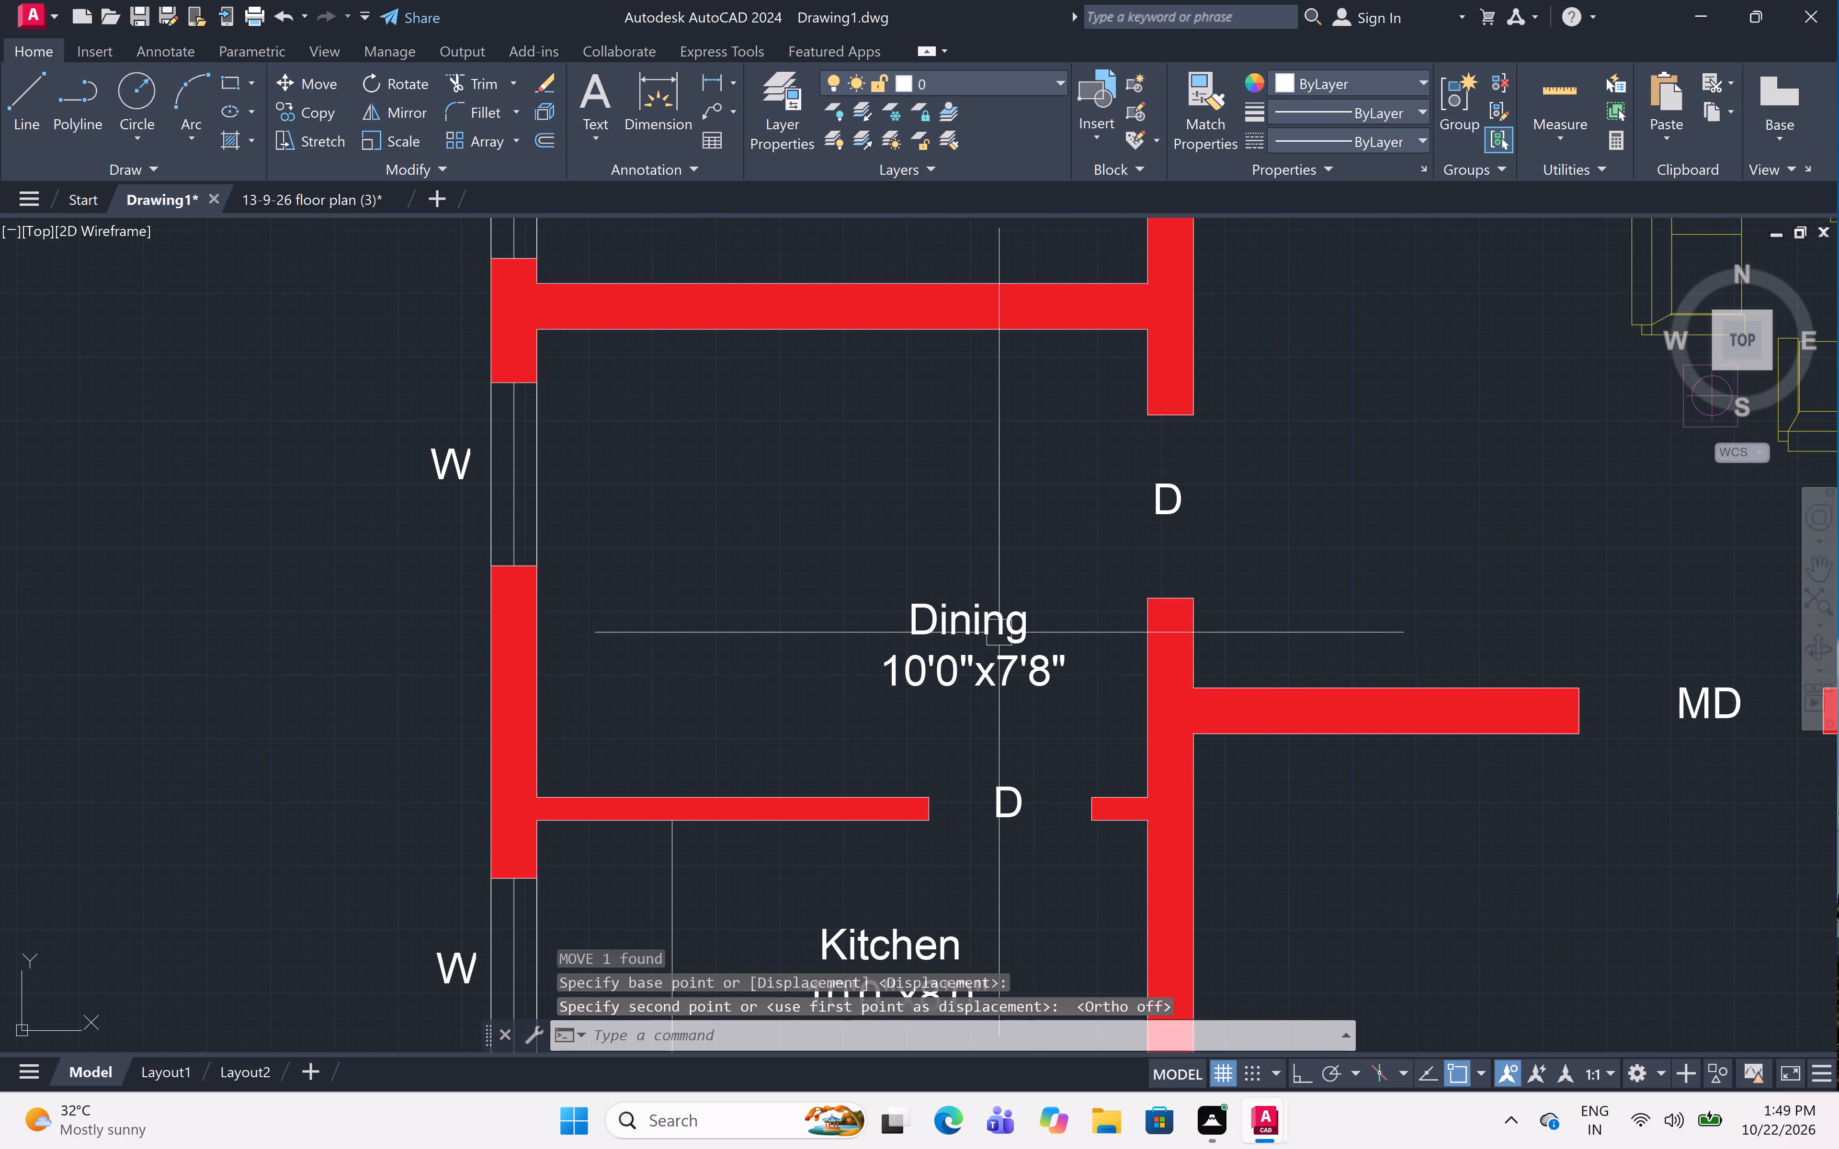
Create a multiline text reading Hall, indented by three spaces, in the open area between the toilet wall and the sofa set.
middle_drag(1034, 501, 1033, 654)
scroll(1022, 624, down, 2)
middle_drag(1022, 624, 1018, 679)
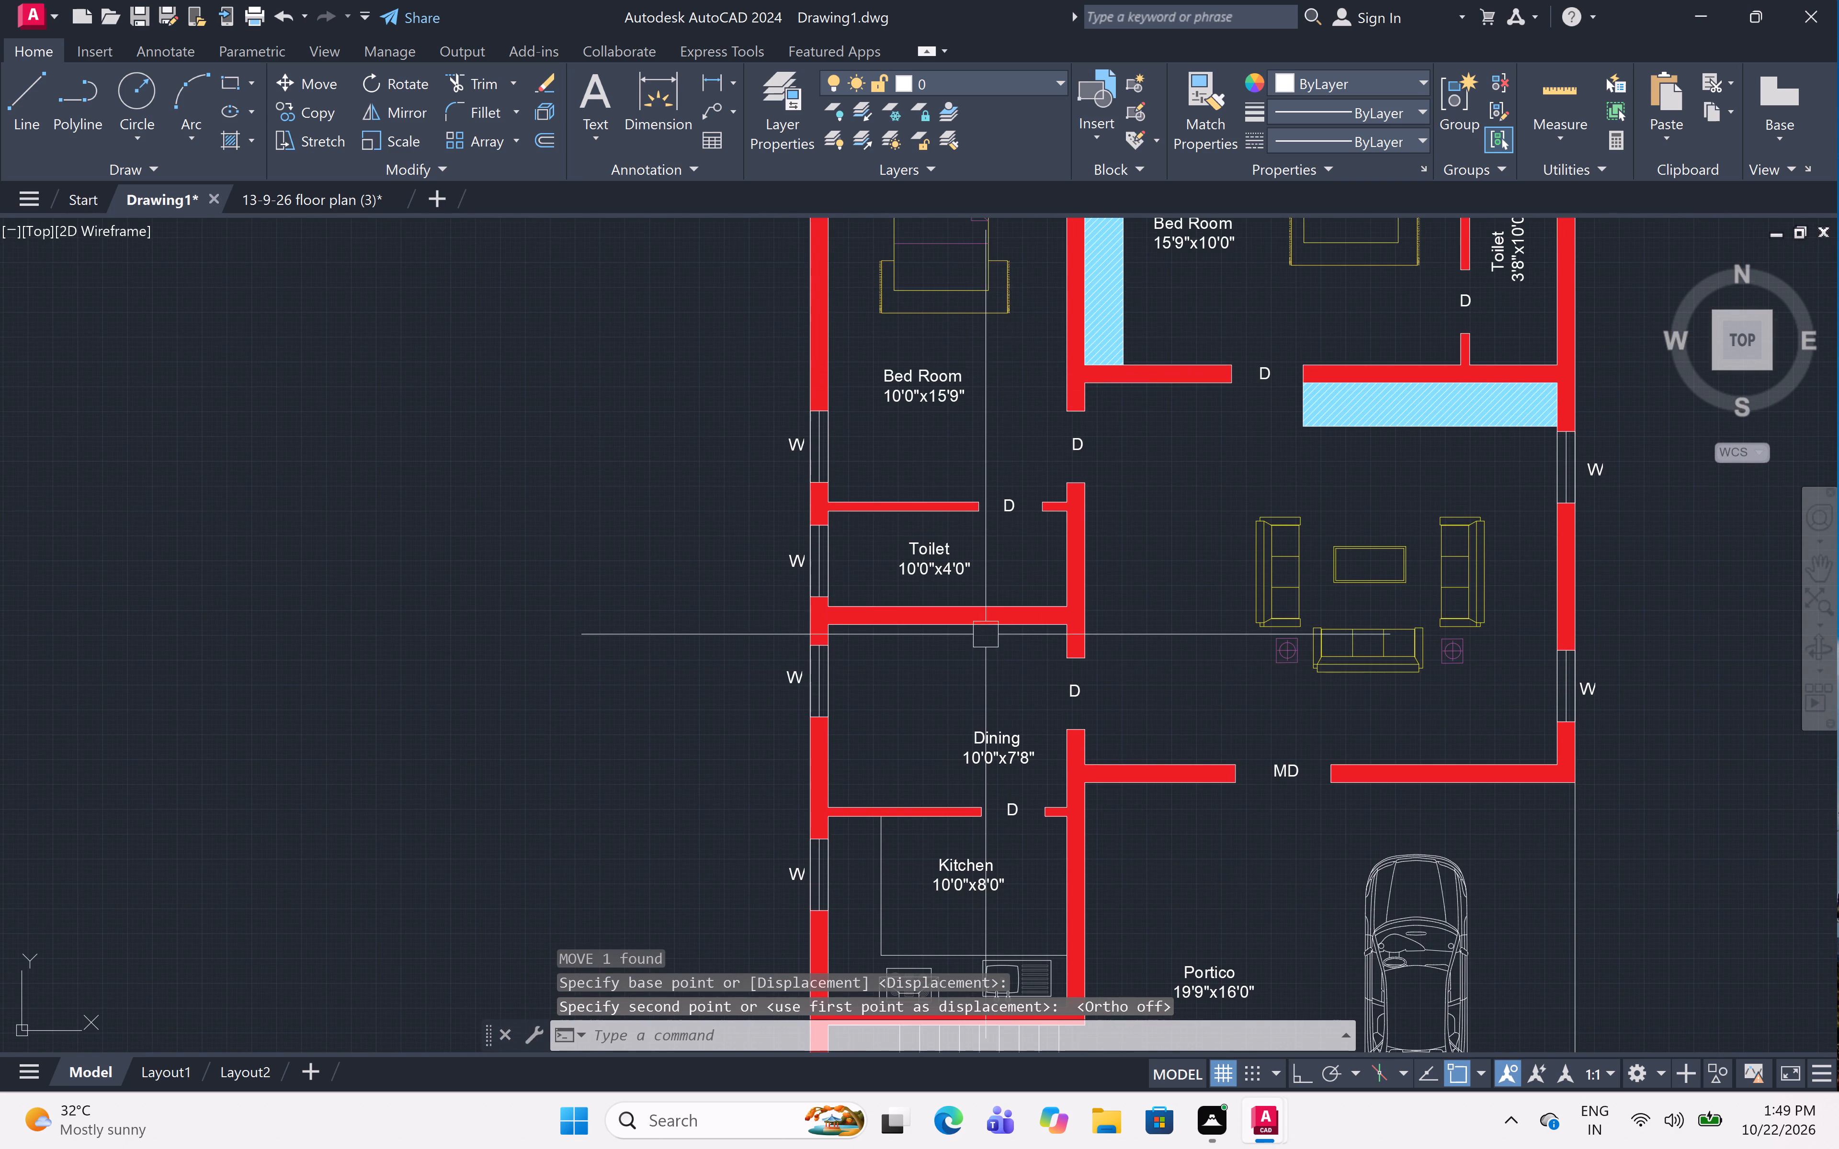
middle_drag(1212, 519, 1011, 400)
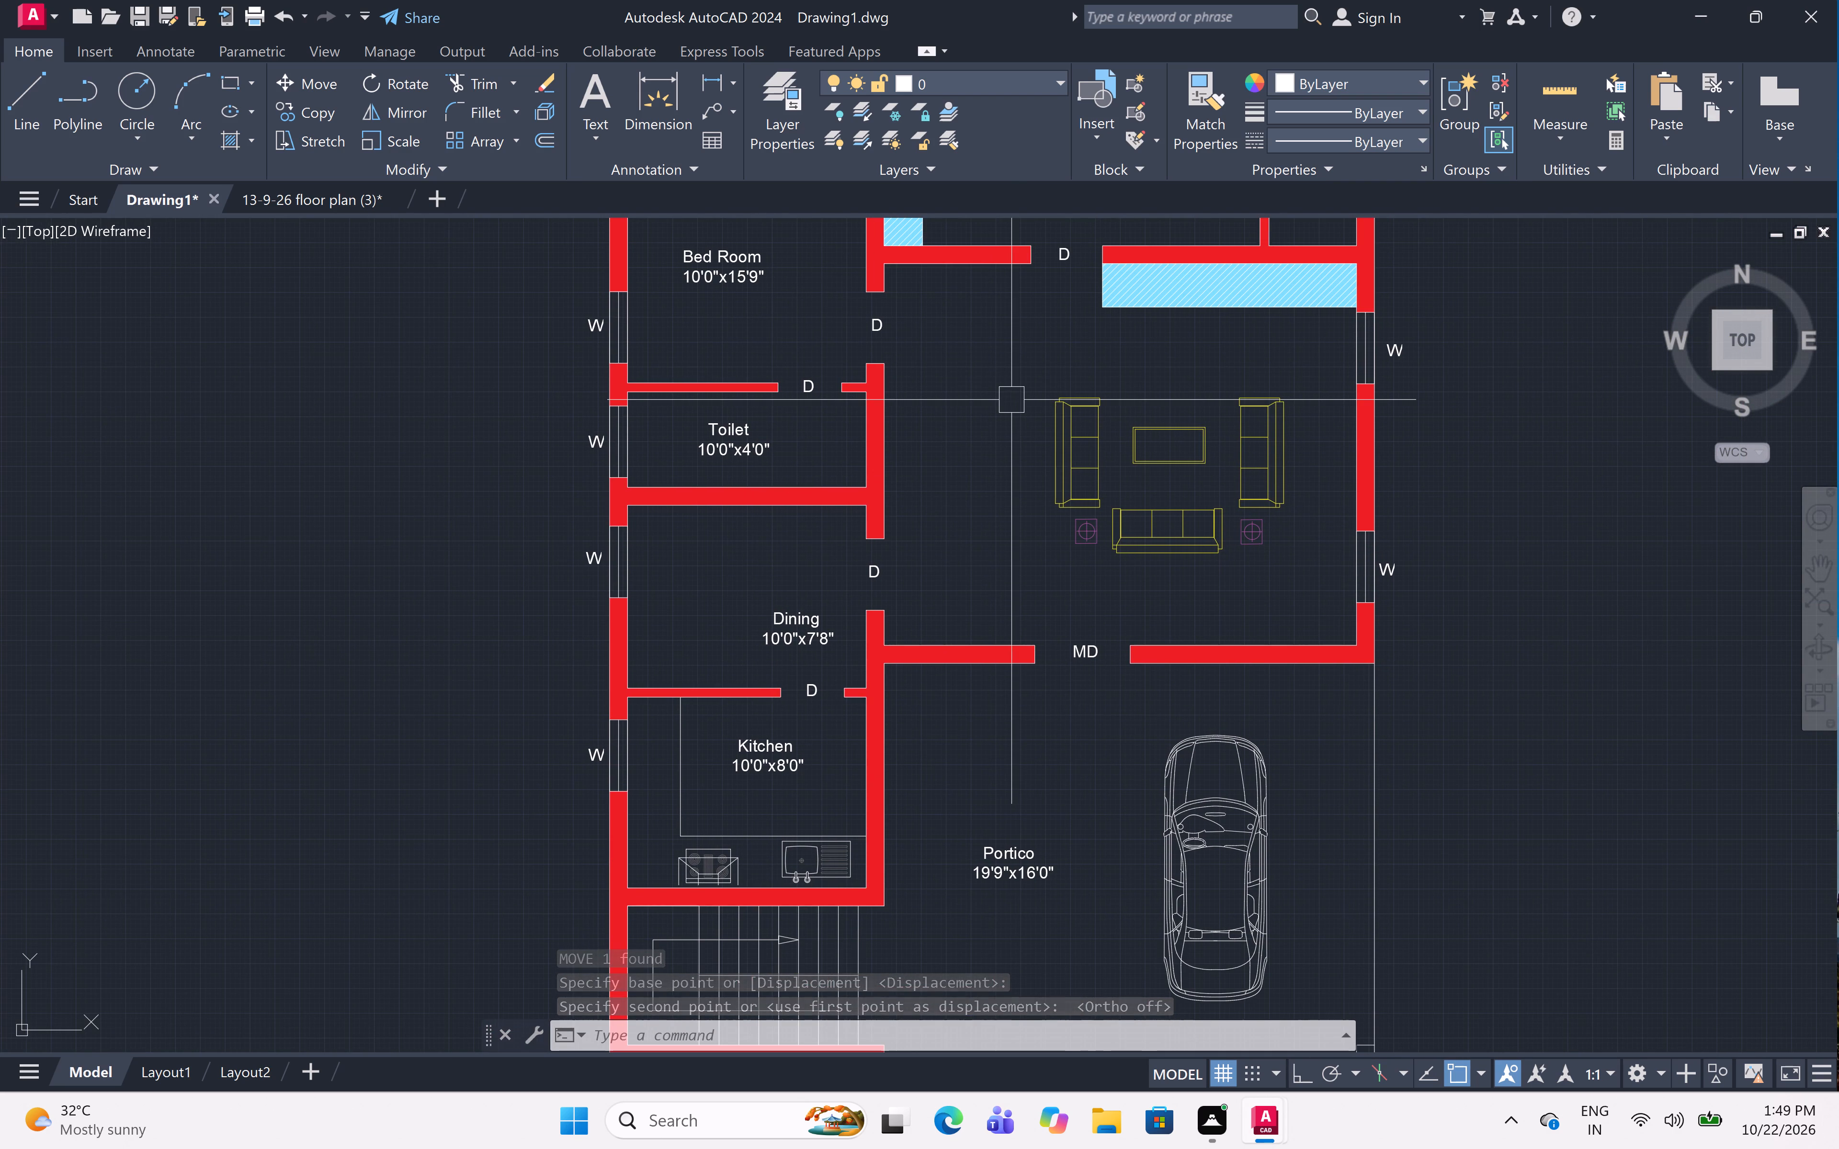
scroll(1033, 470, up, 2)
middle_drag(1033, 475, 1024, 616)
text(mt)
key(space)
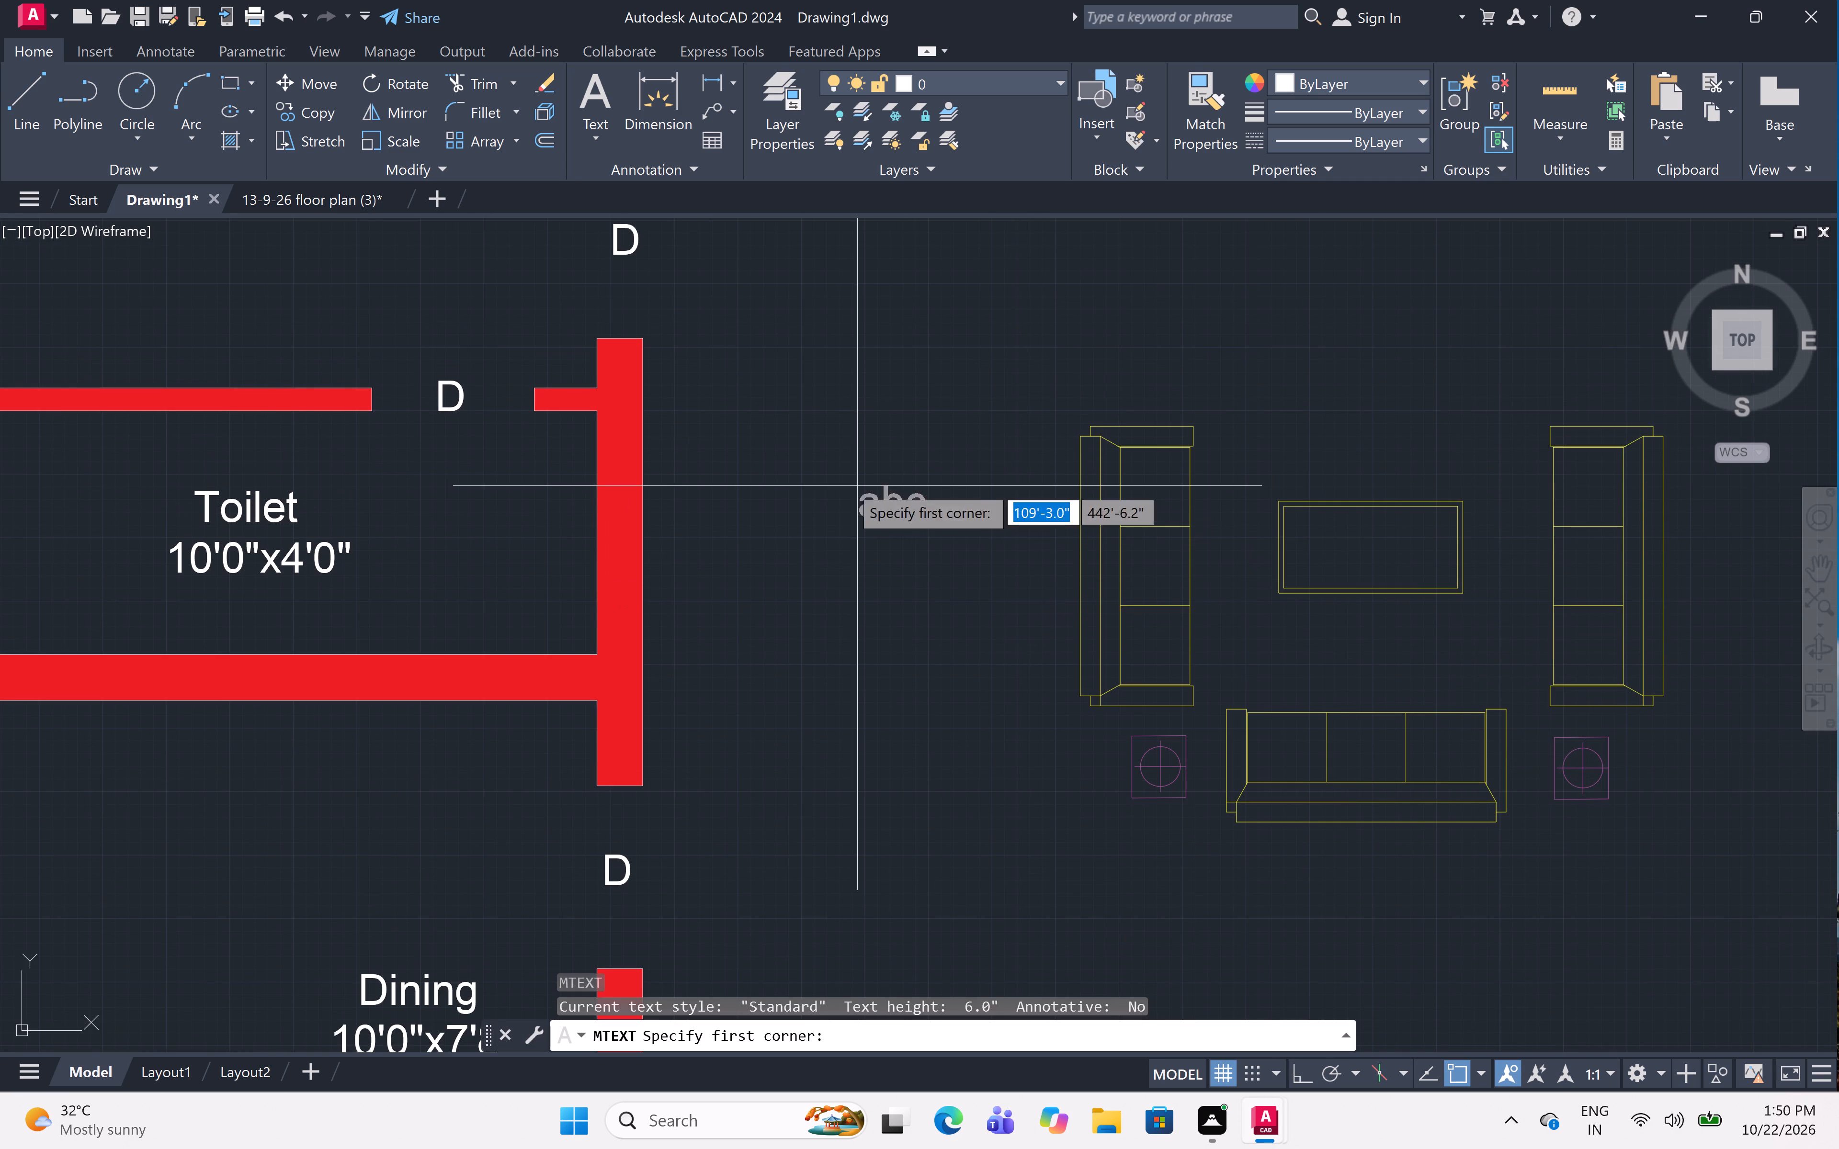
click(743, 499)
click(973, 609)
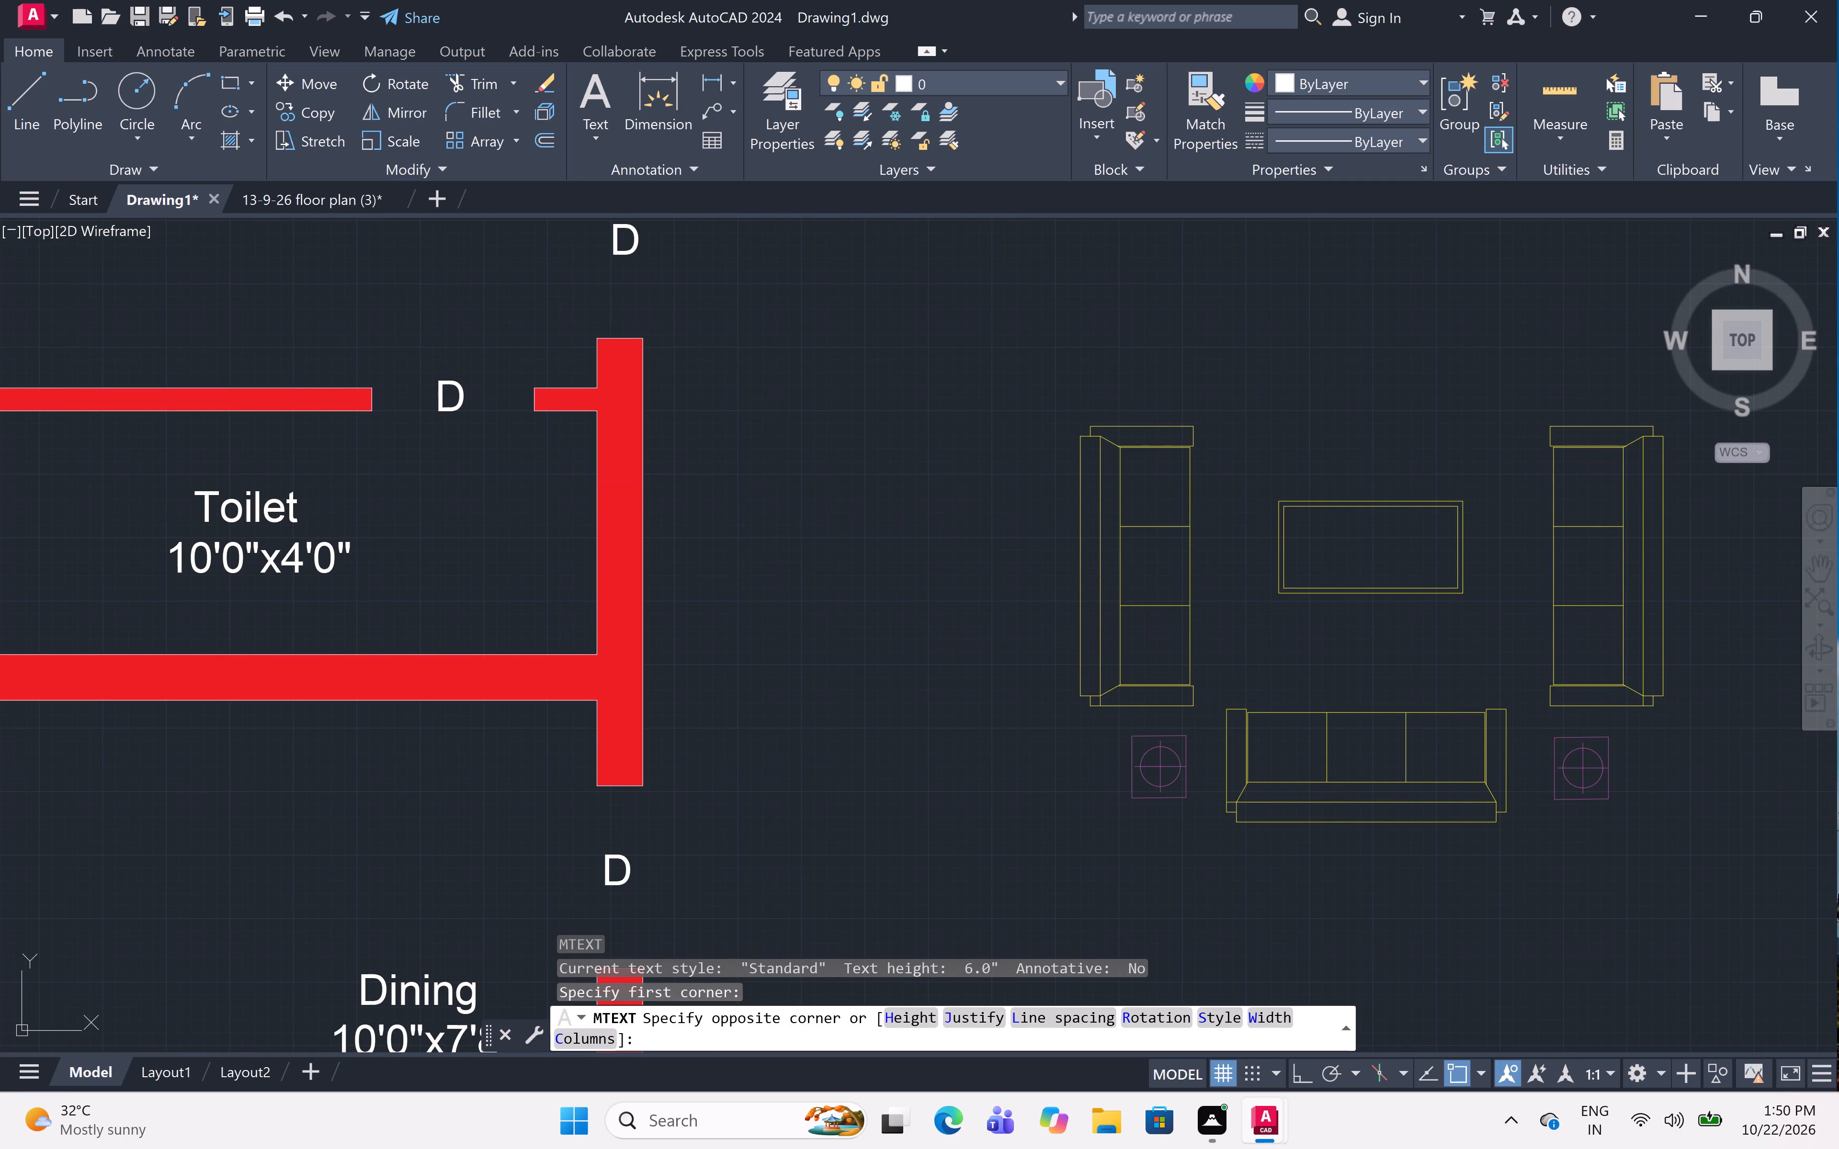
key(space)
key(space)
key(space)
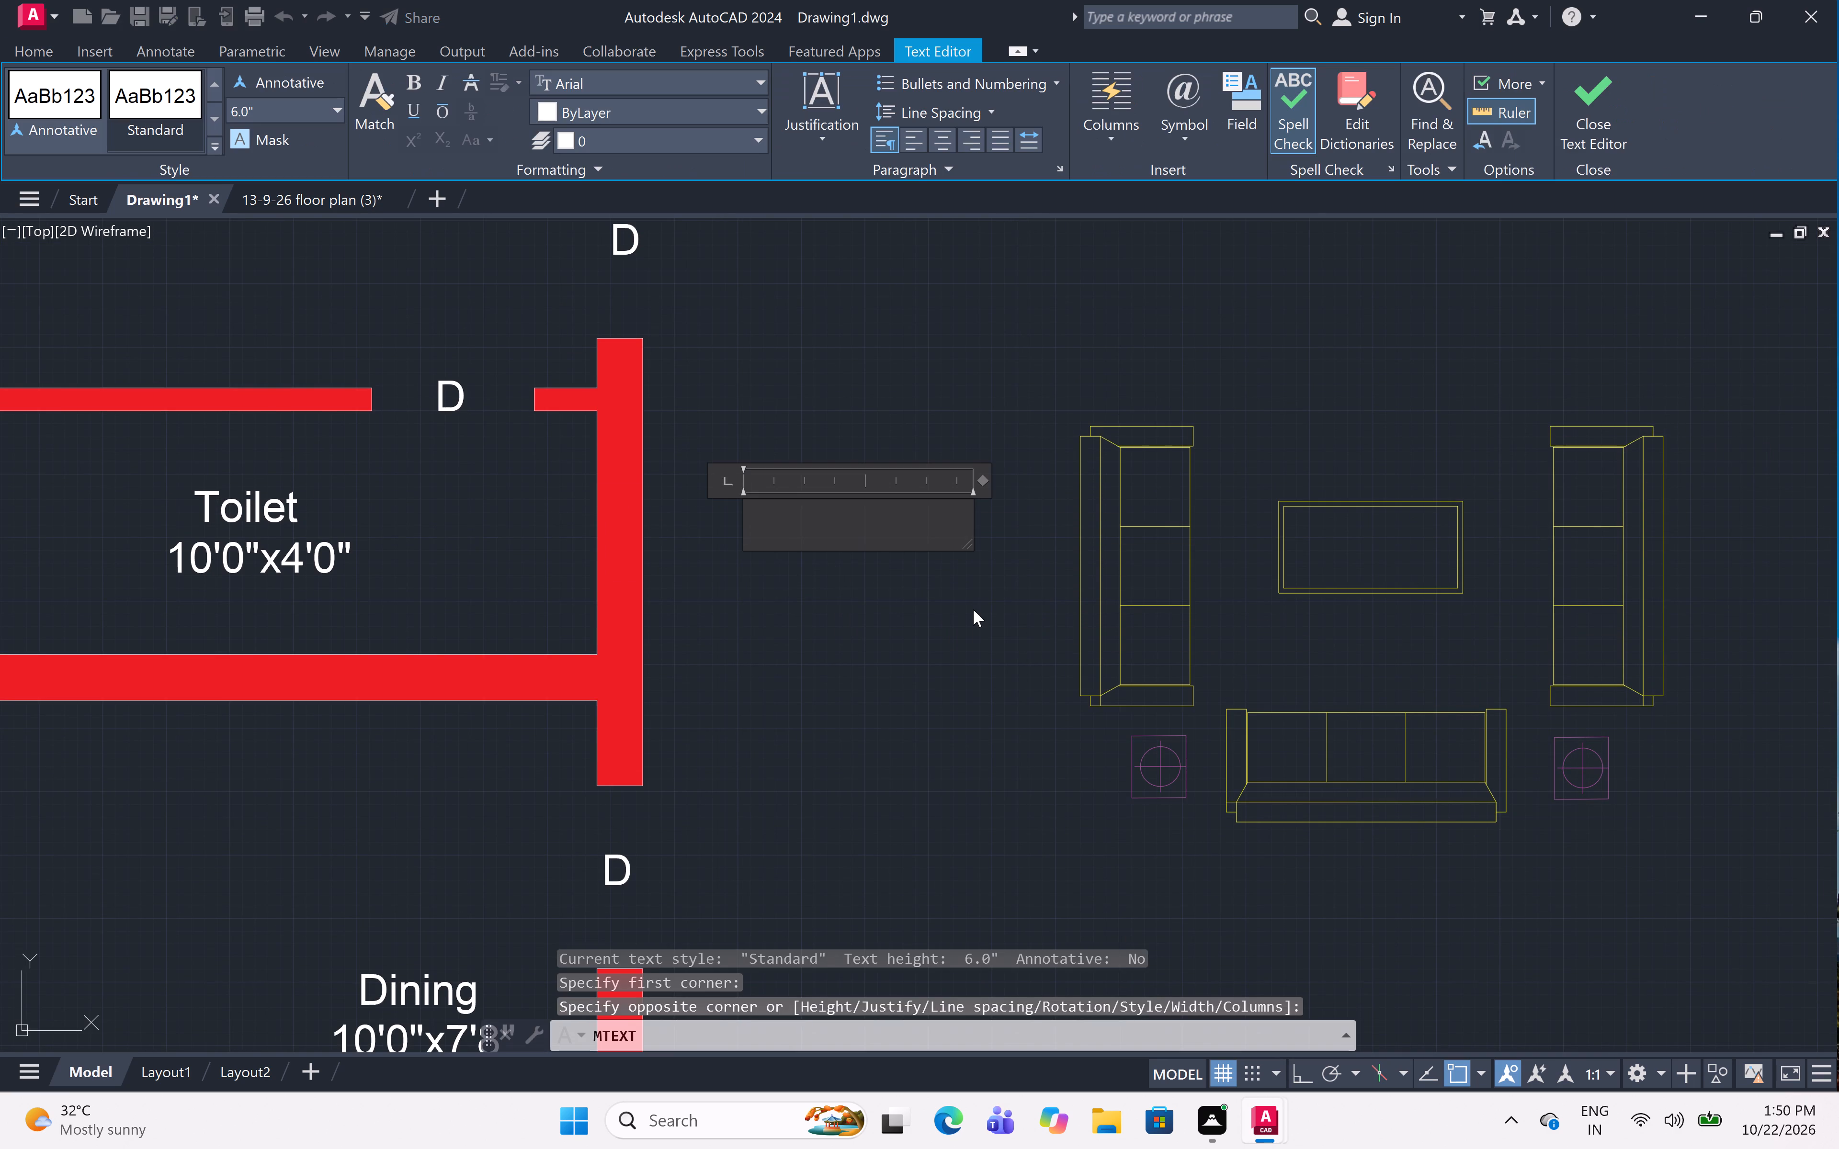
text(hall)
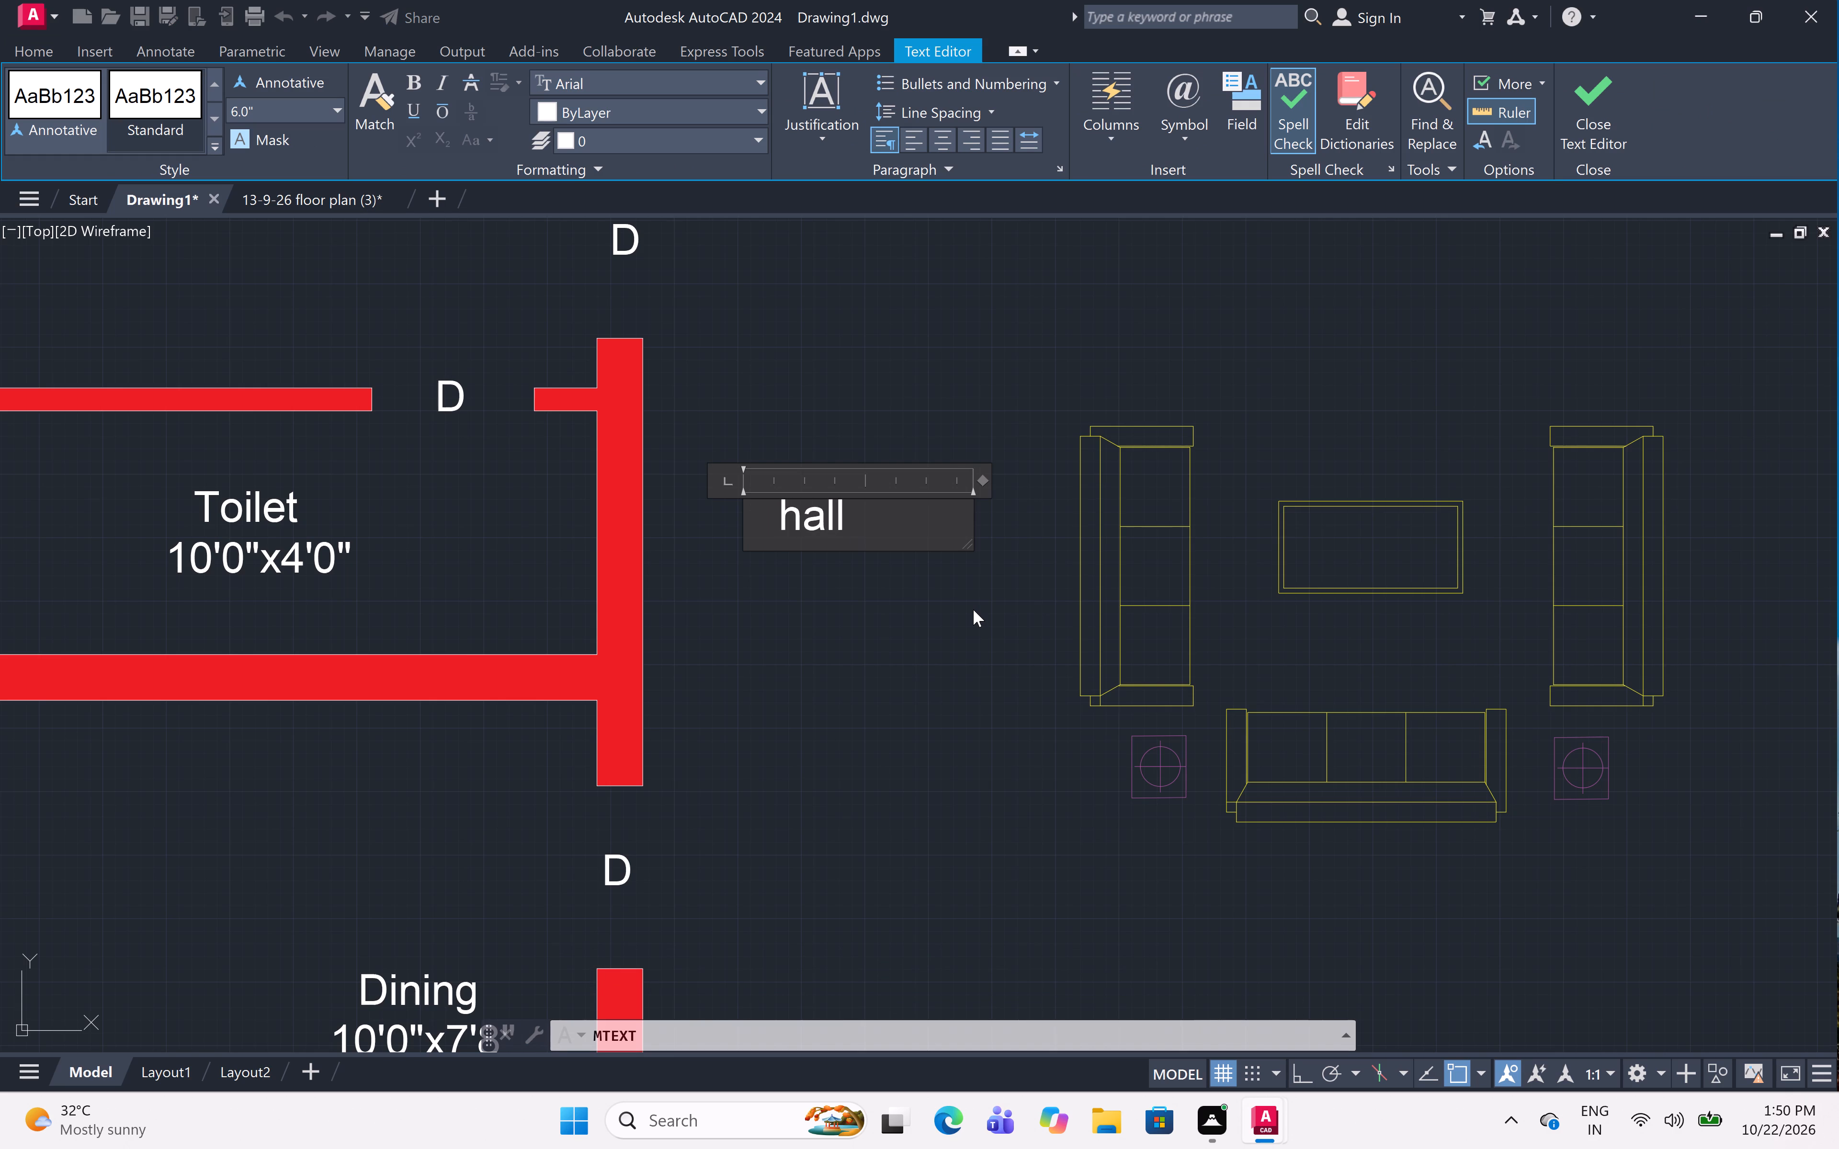
key(BackSpace)
key(BackSpace)
key(BackSpace)
key(BackSpace)
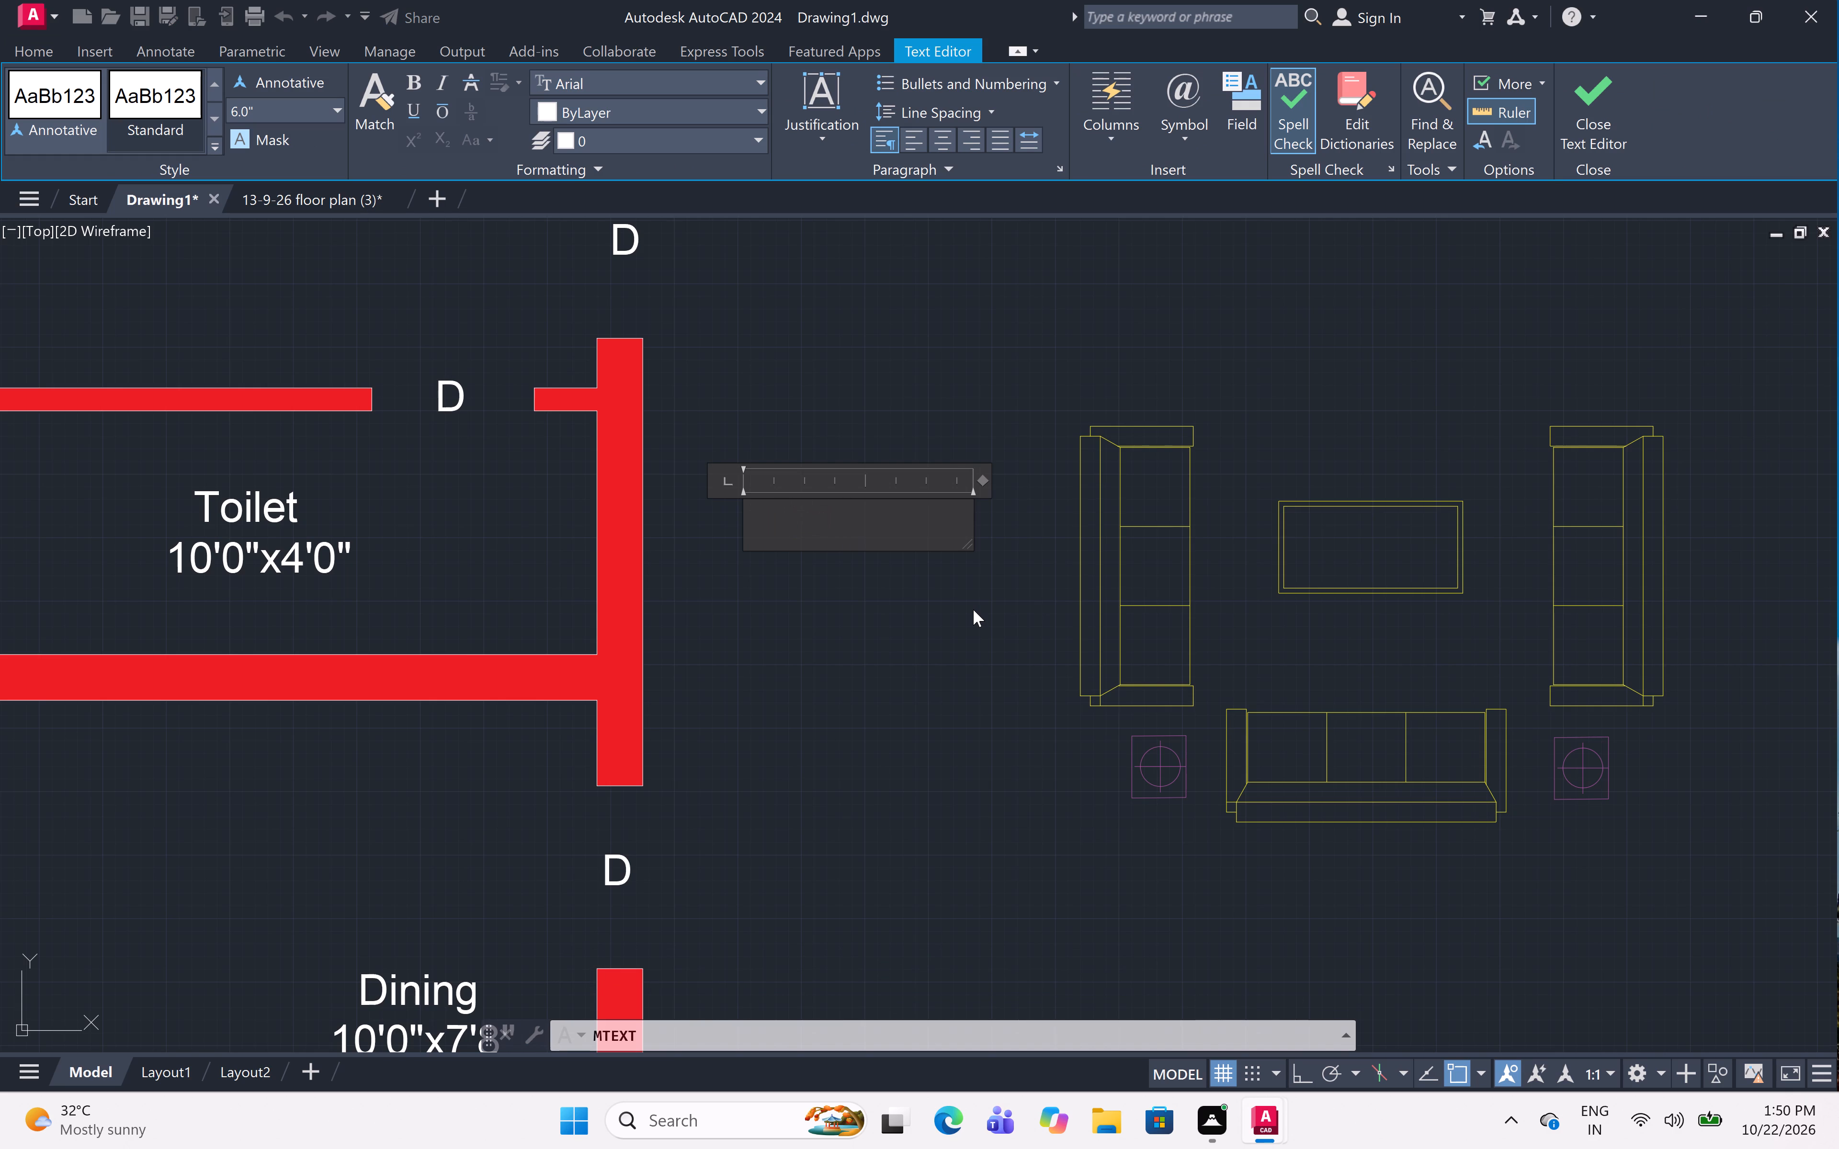
text(all)
Add the size 19'9"x16'0" as a second line of the Hall label and indent the word Hall by two more spaces.
key(Return)
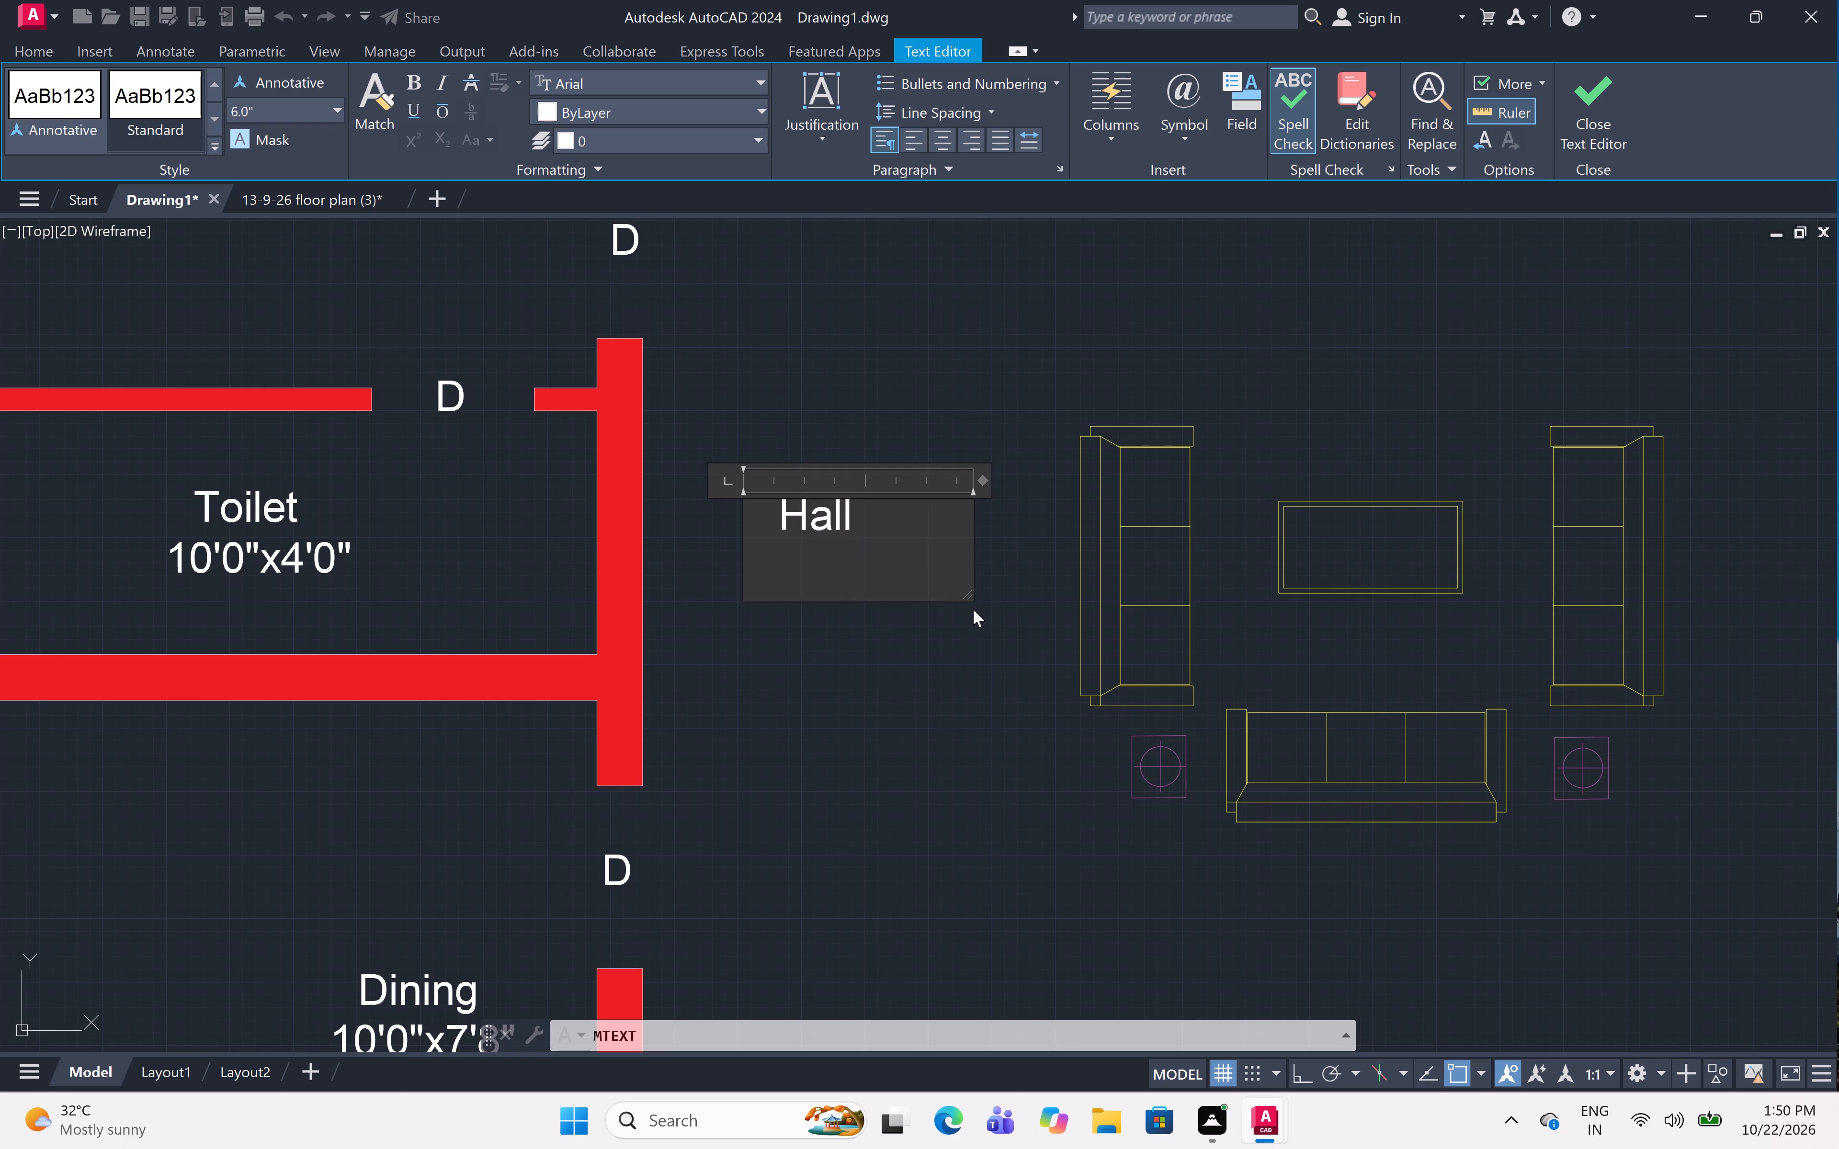
key(1)
text(9'9")
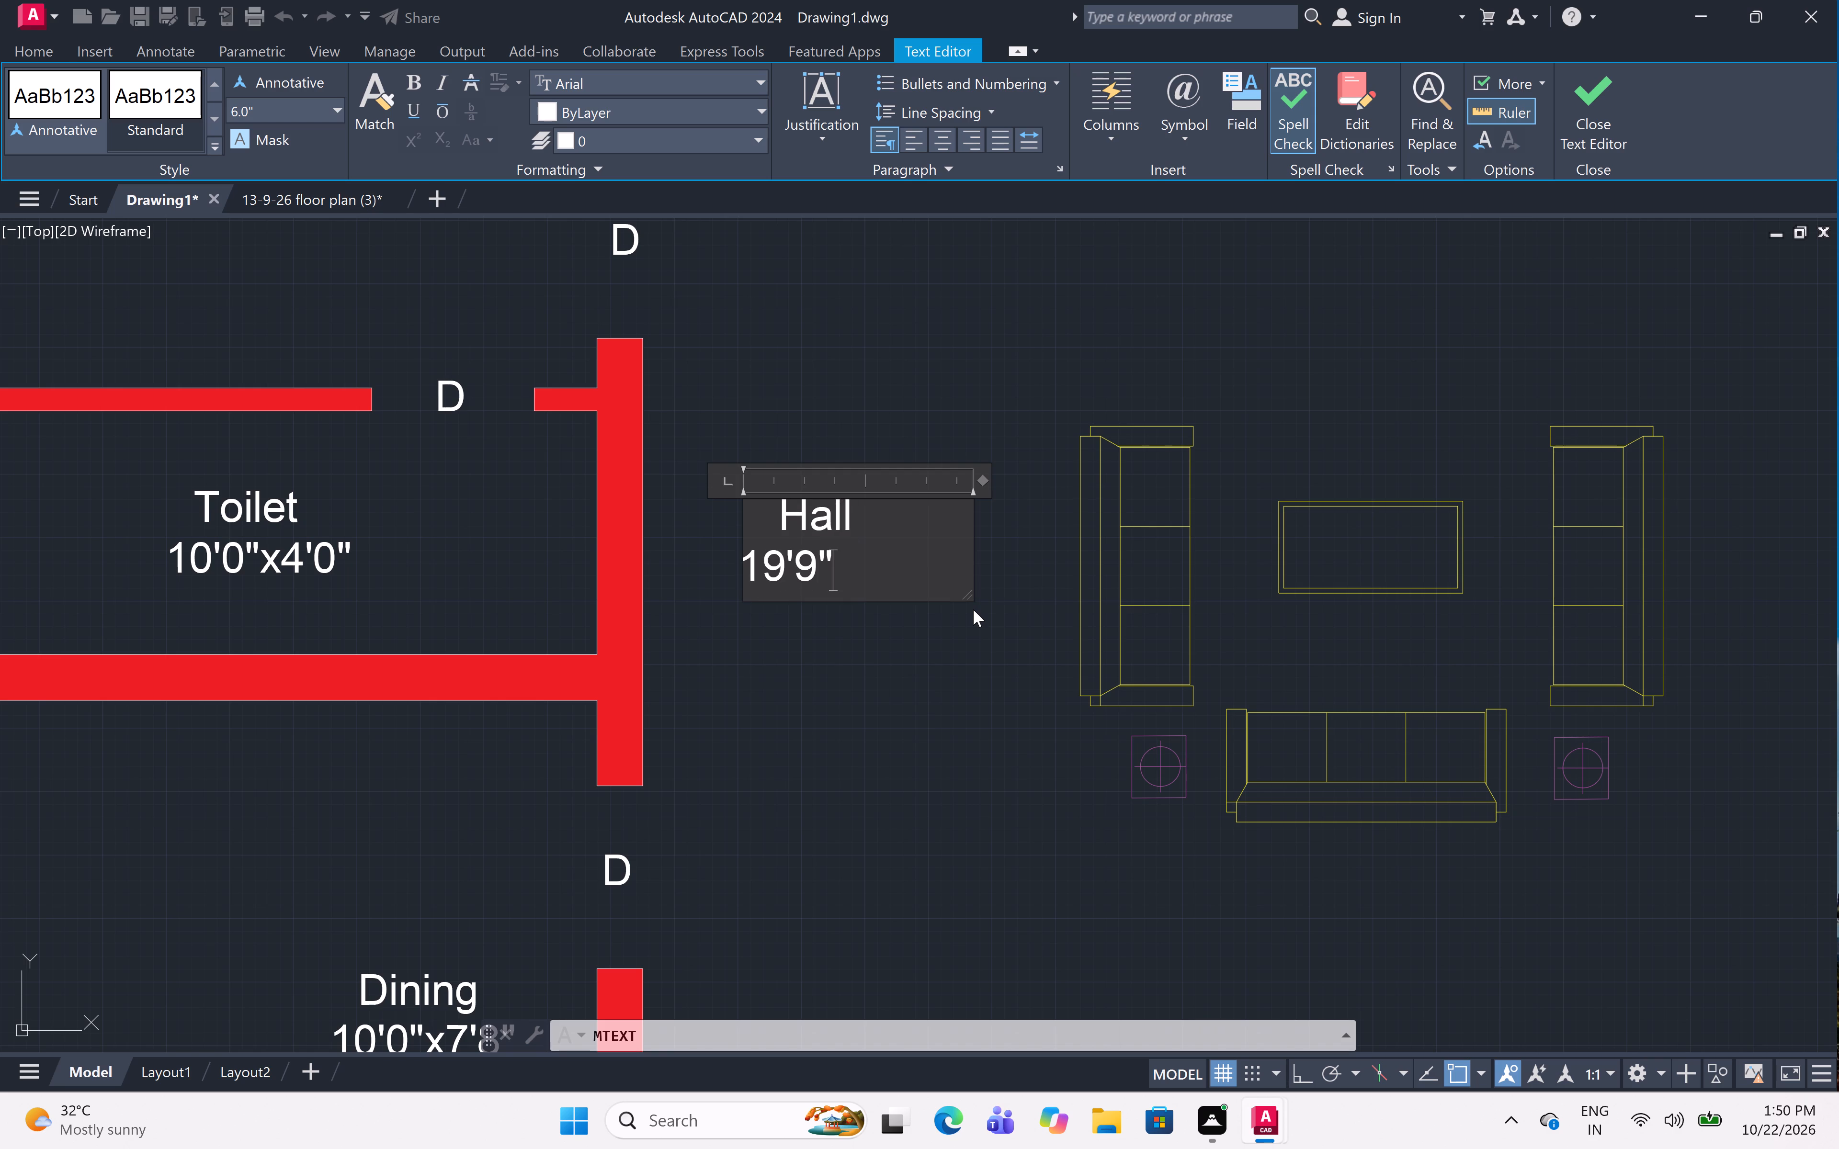
key(x)
text(16'0")
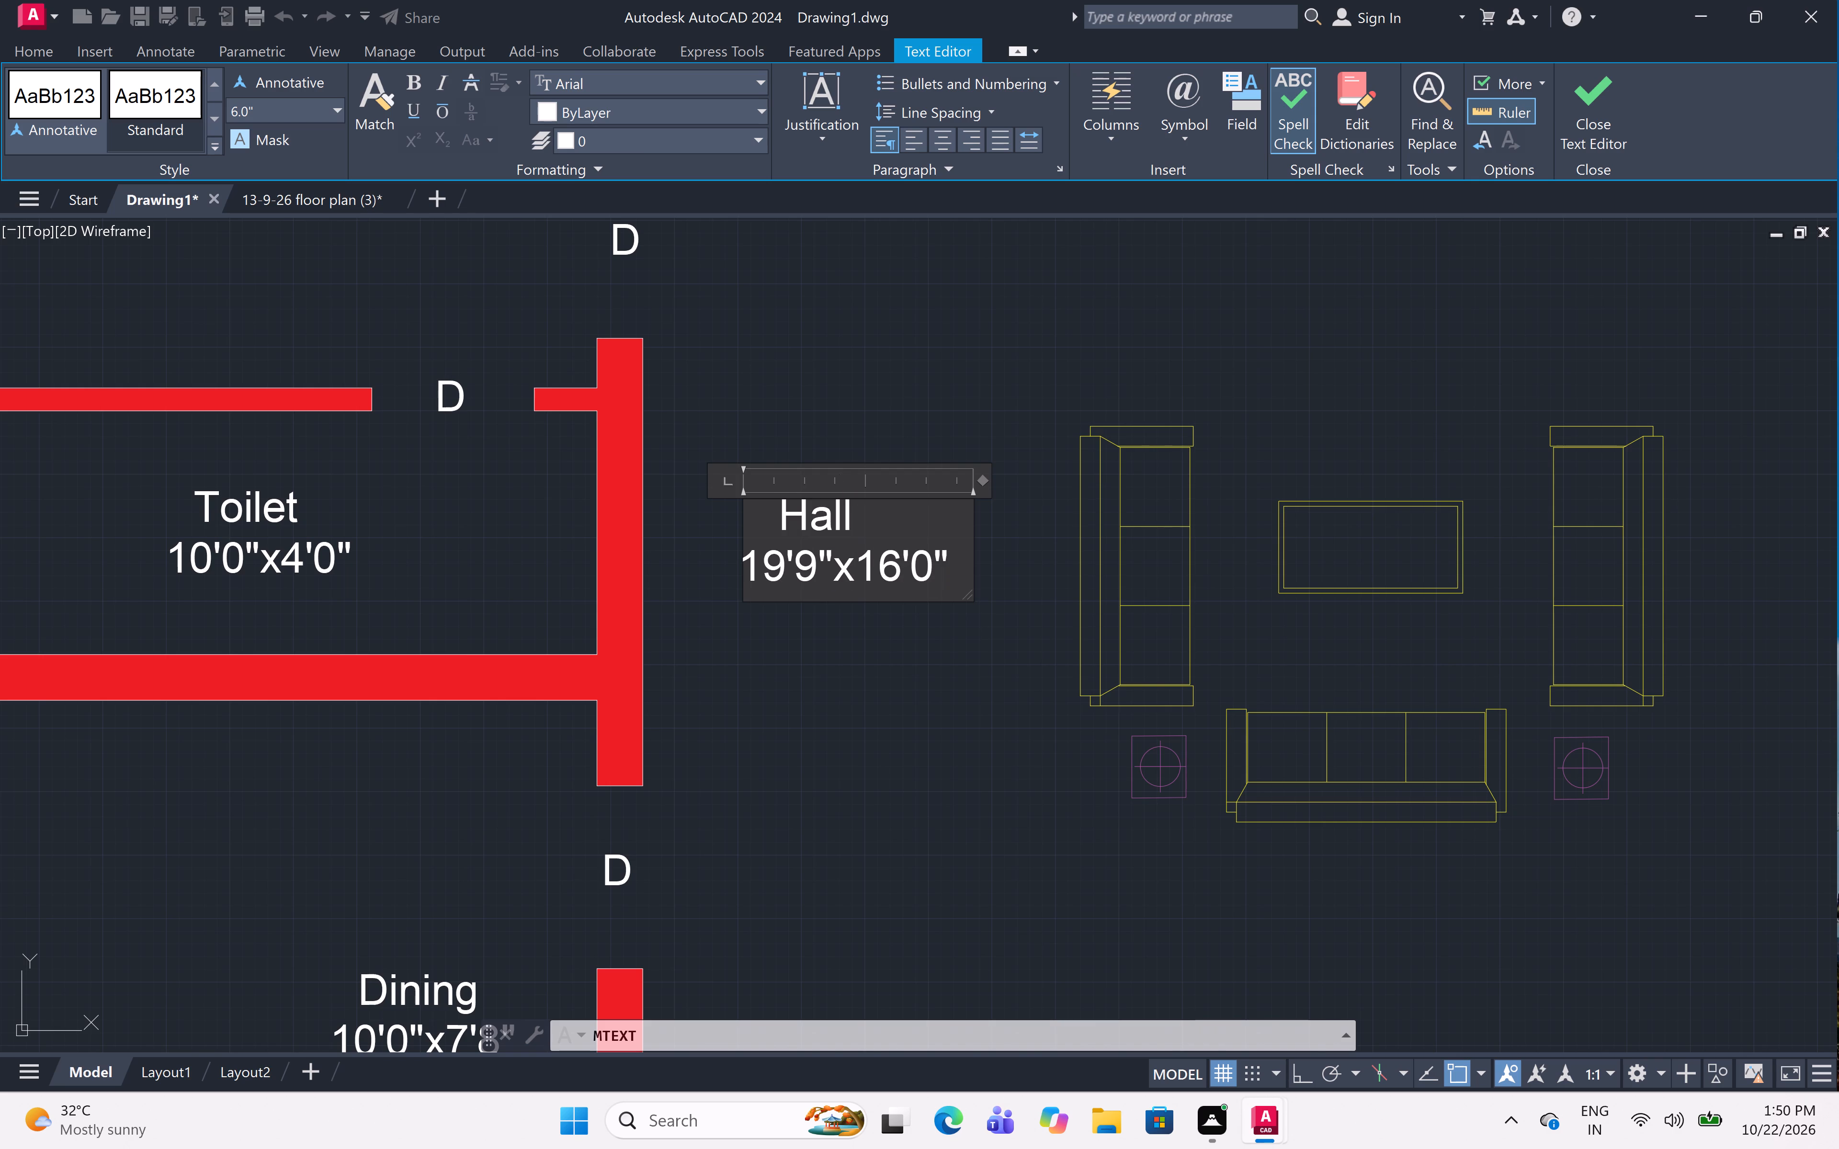
scroll(825, 507, up, 2)
click(703, 521)
key(space)
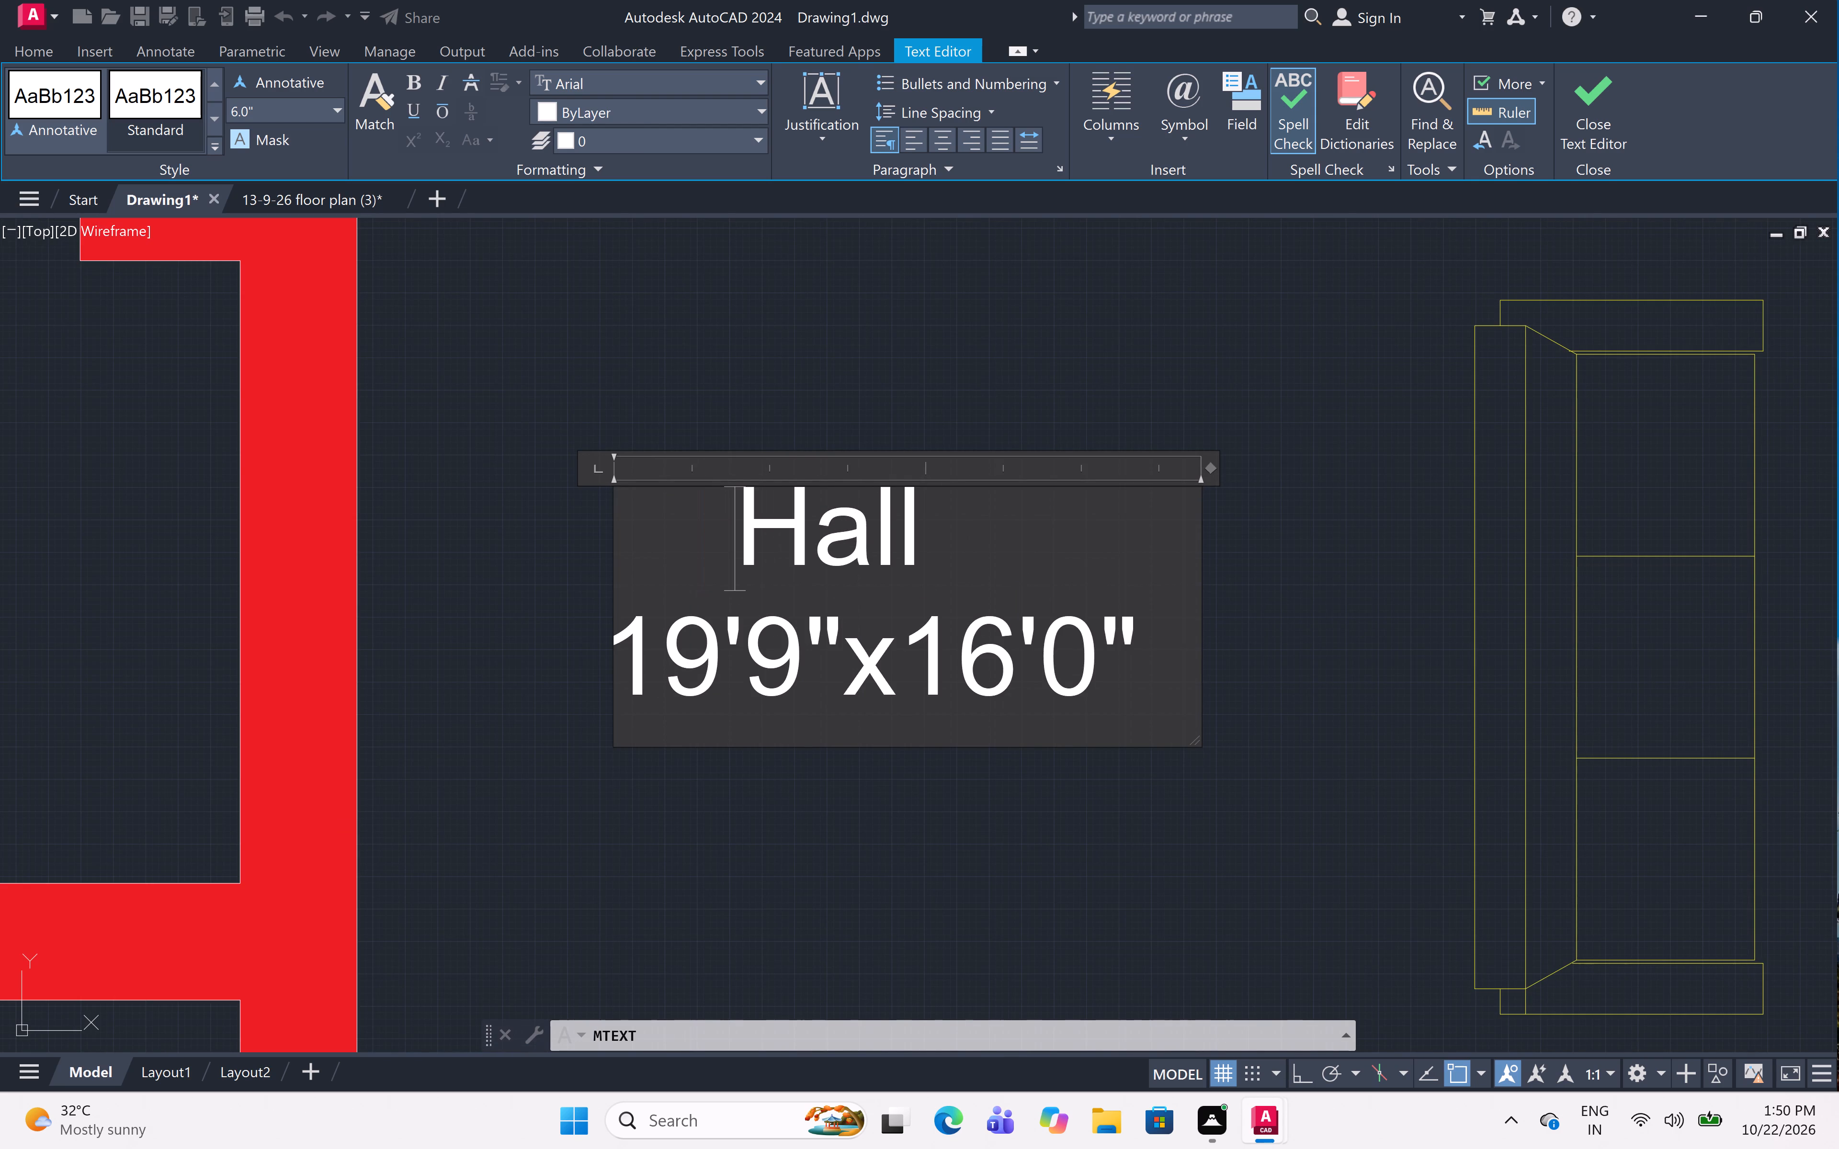
key(space)
click(826, 808)
With ortho on, draw a line from the stair arrowhead's lower base corner 1" downward and on to the arrow tip.
scroll(866, 555, down, 6)
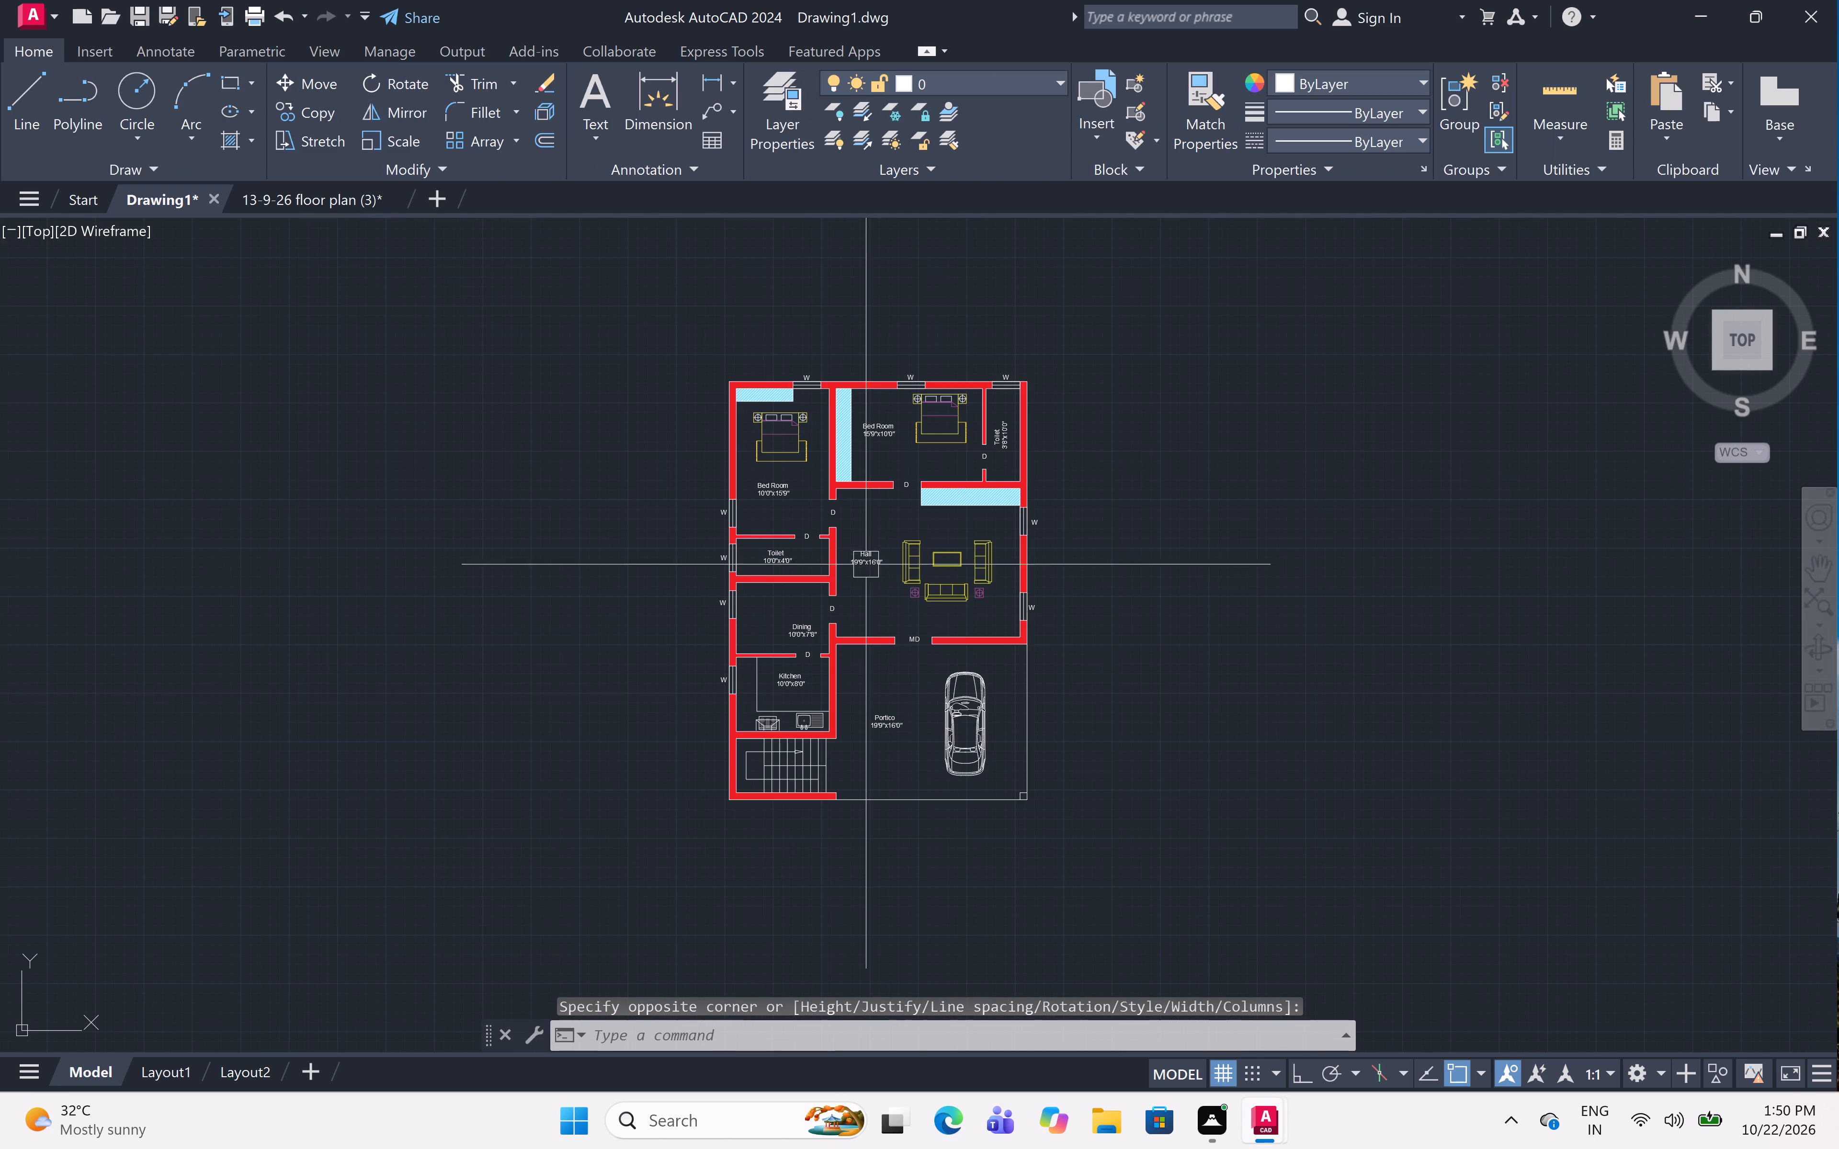
middle_drag(909, 731, 942, 670)
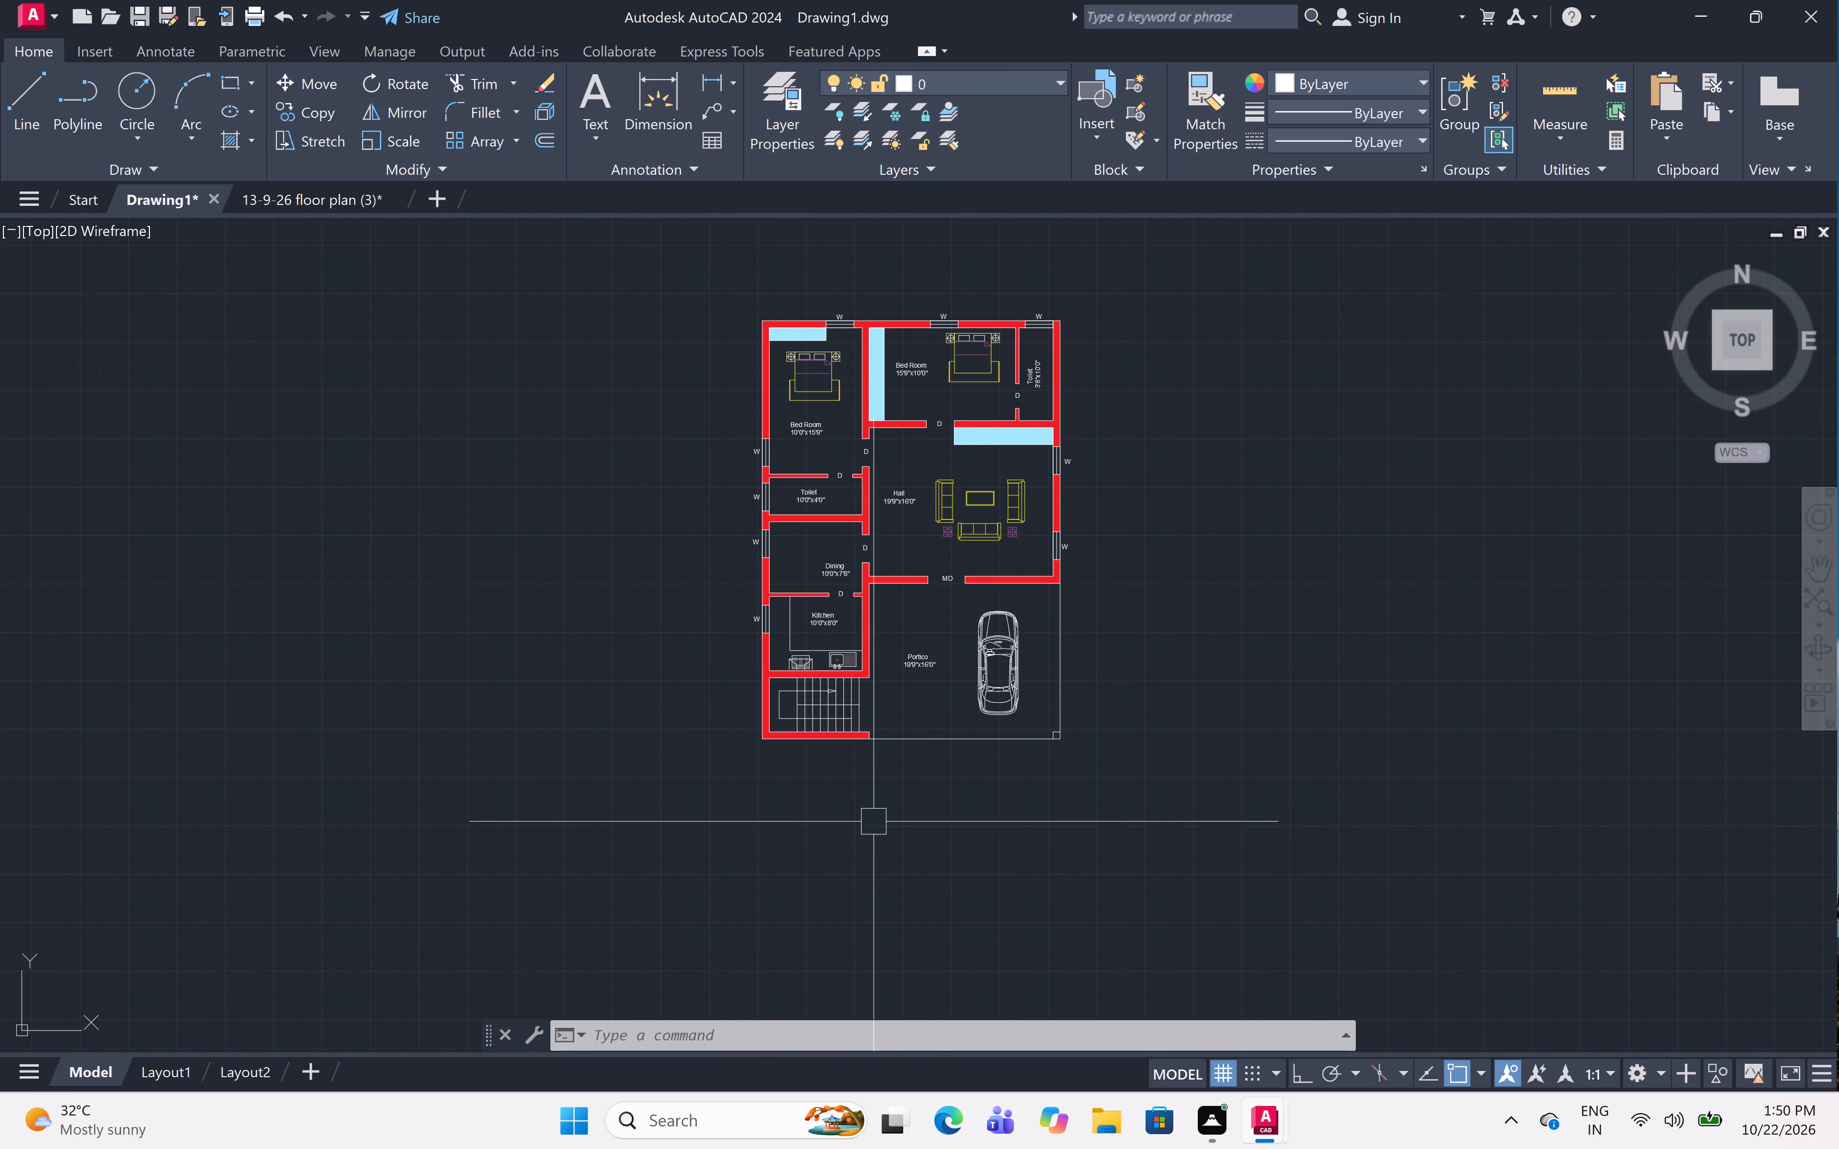
scroll(849, 691, up, 5)
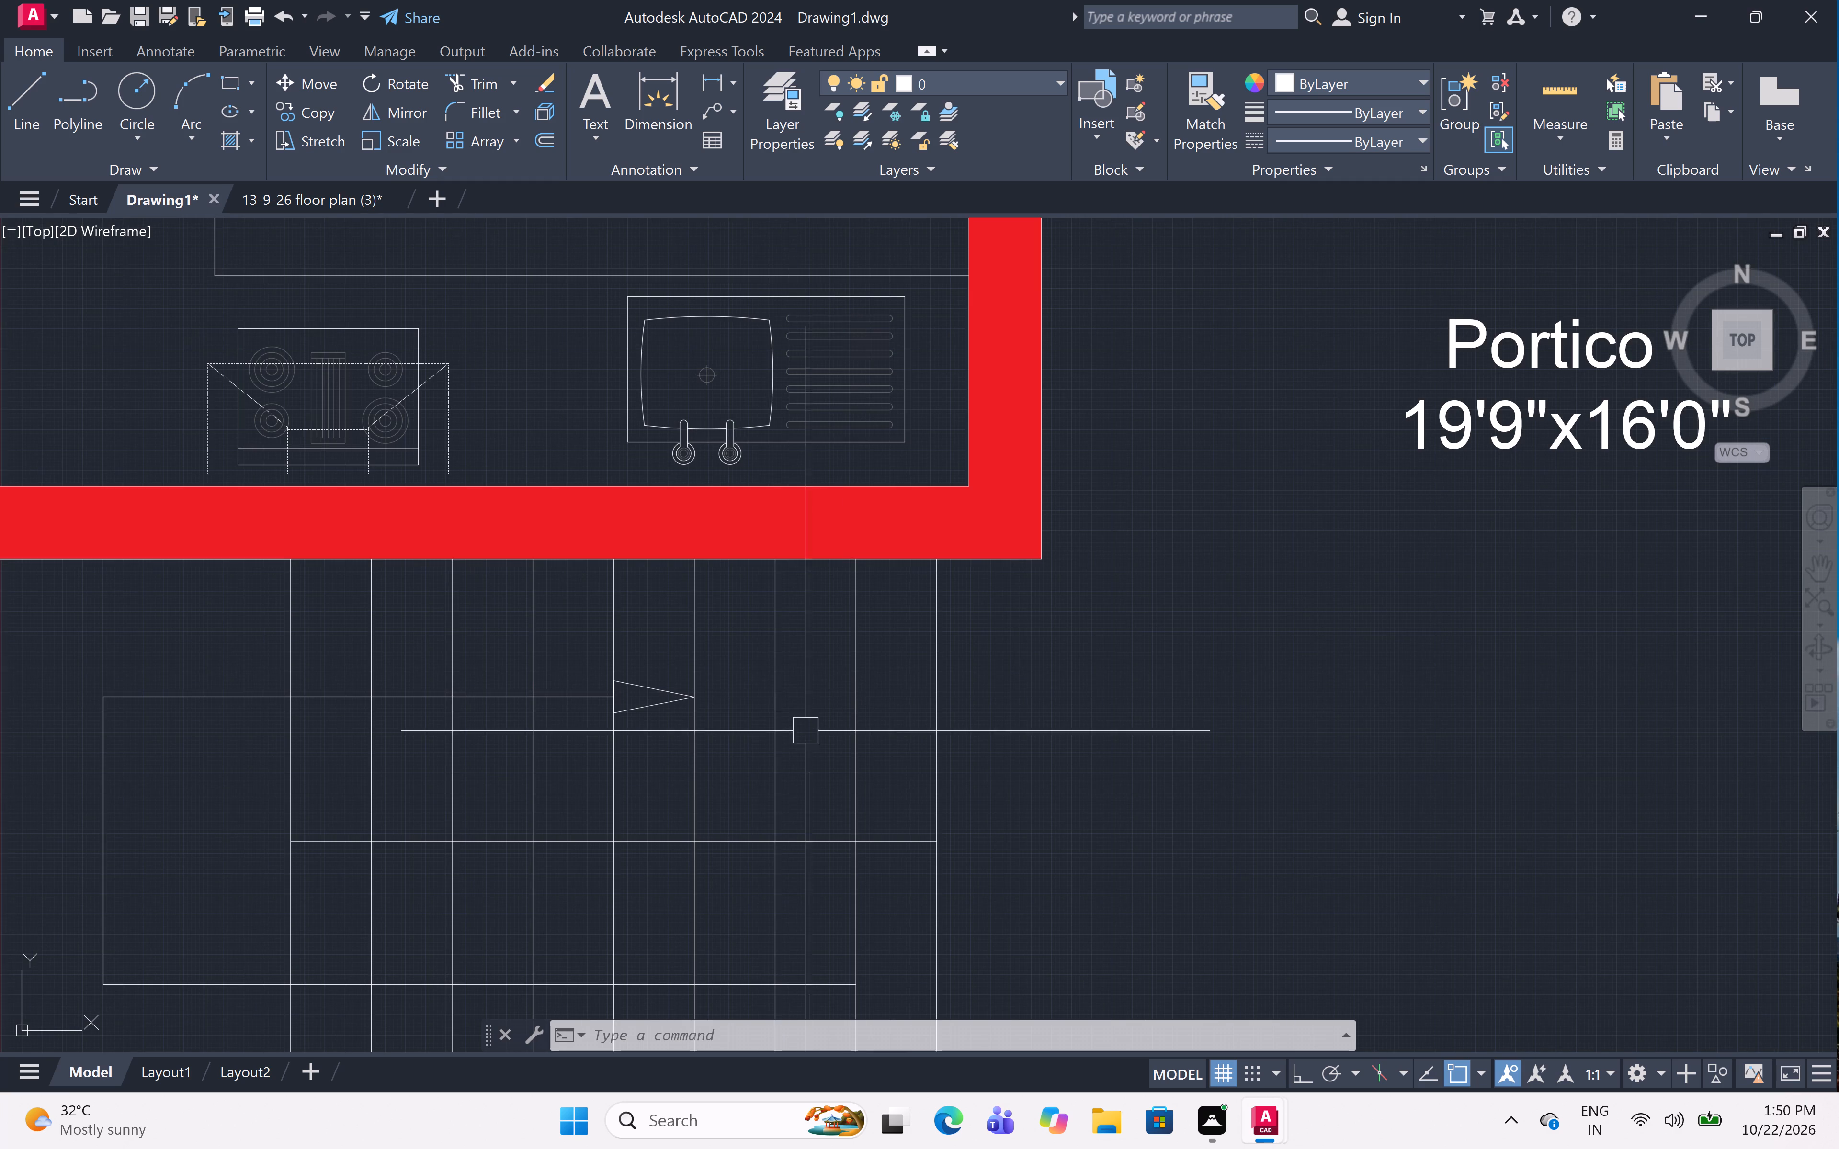
scroll(673, 749, up, 2)
scroll(630, 734, up, 2)
middle_drag(624, 730, 731, 685)
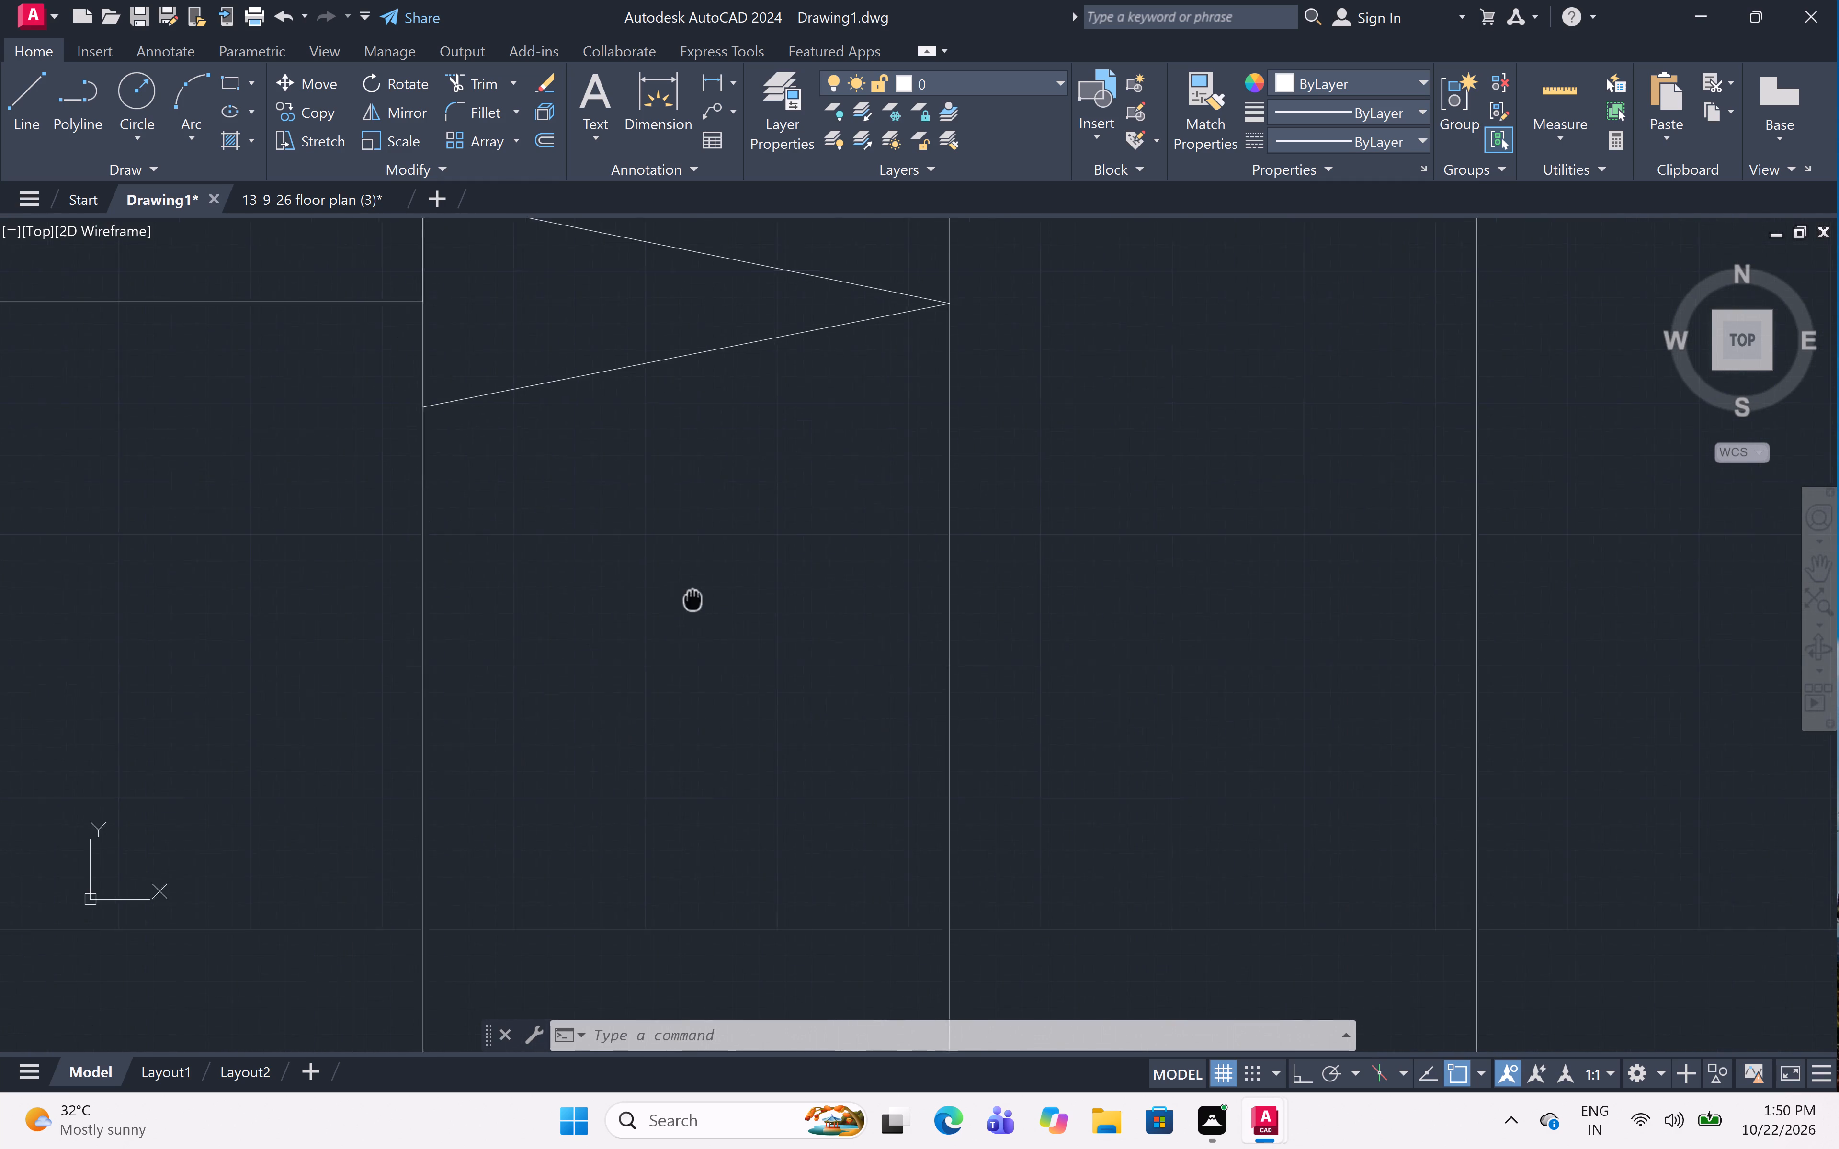
middle_drag(731, 685, 779, 794)
scroll(779, 794, up, 1)
scroll(569, 625, down, 1)
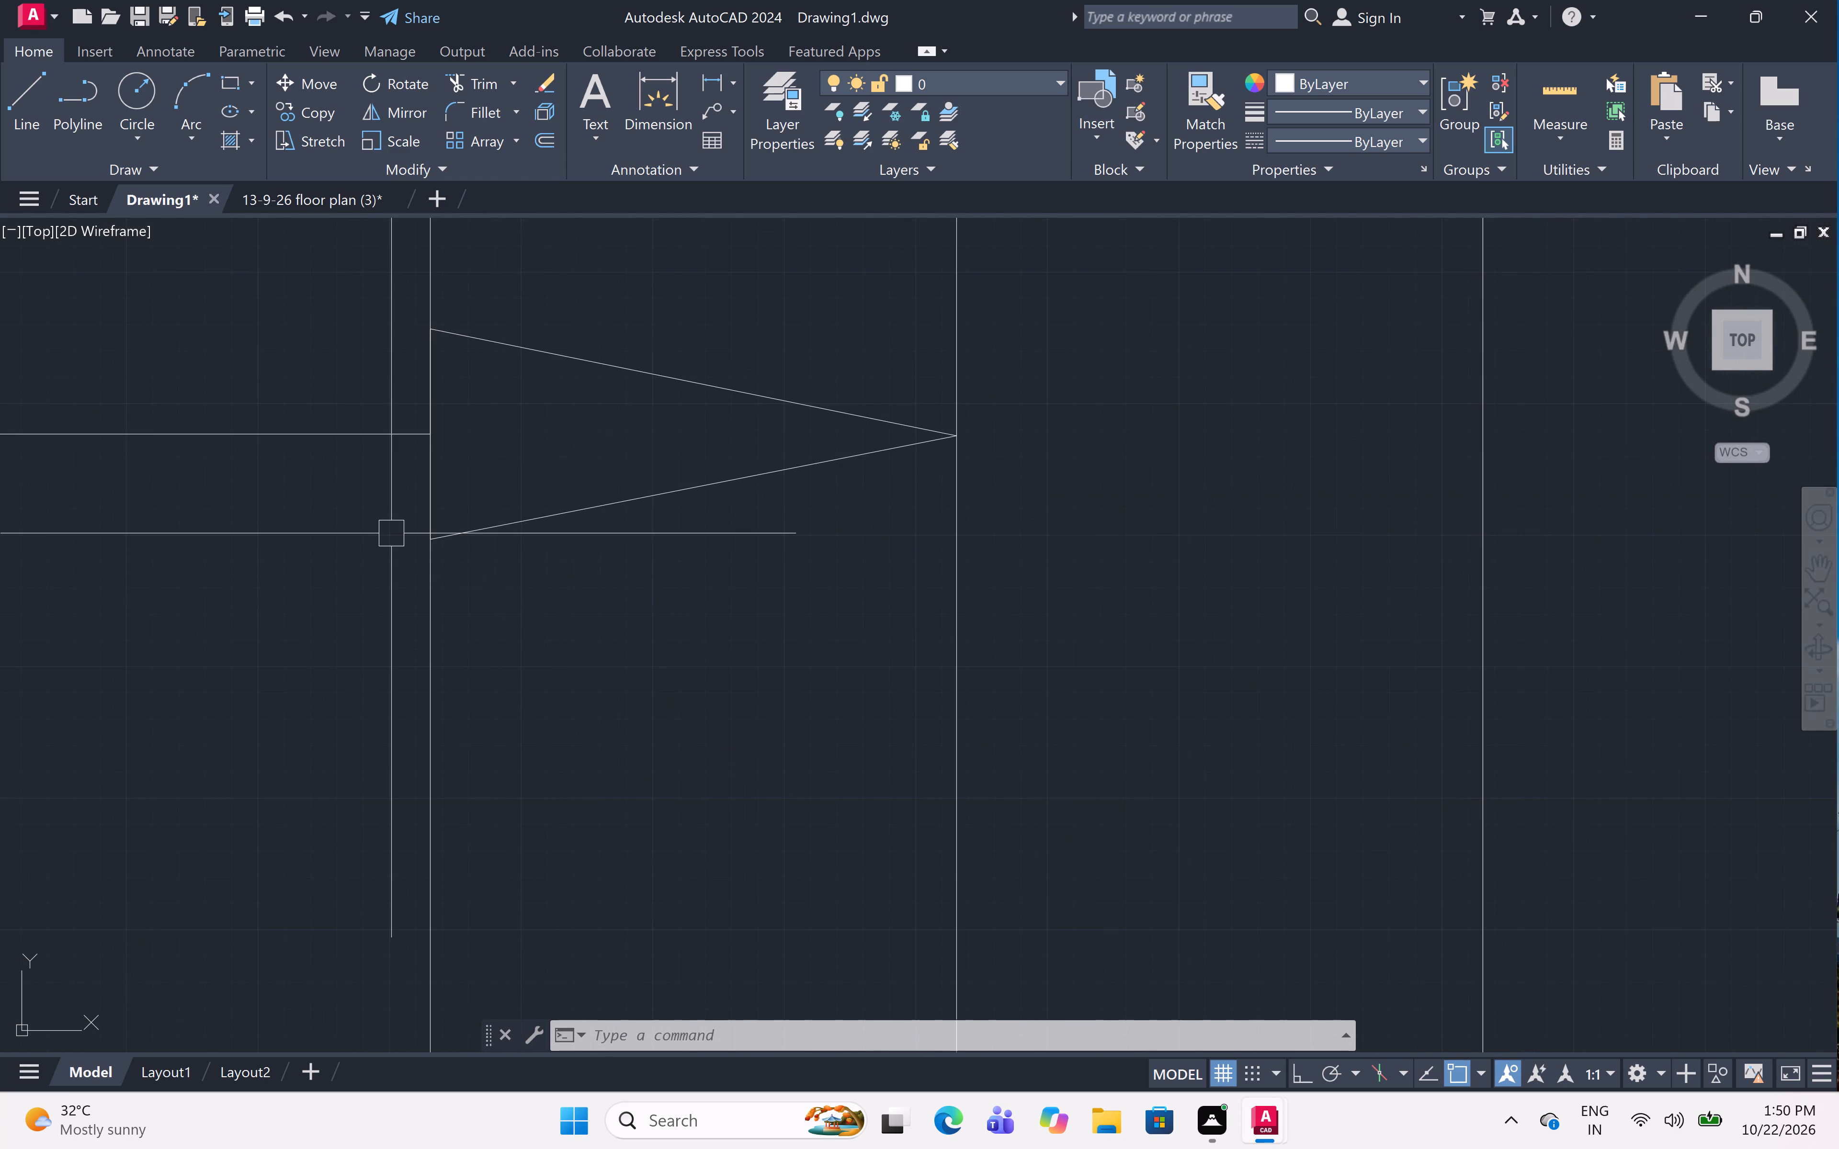
text(l)
key(space)
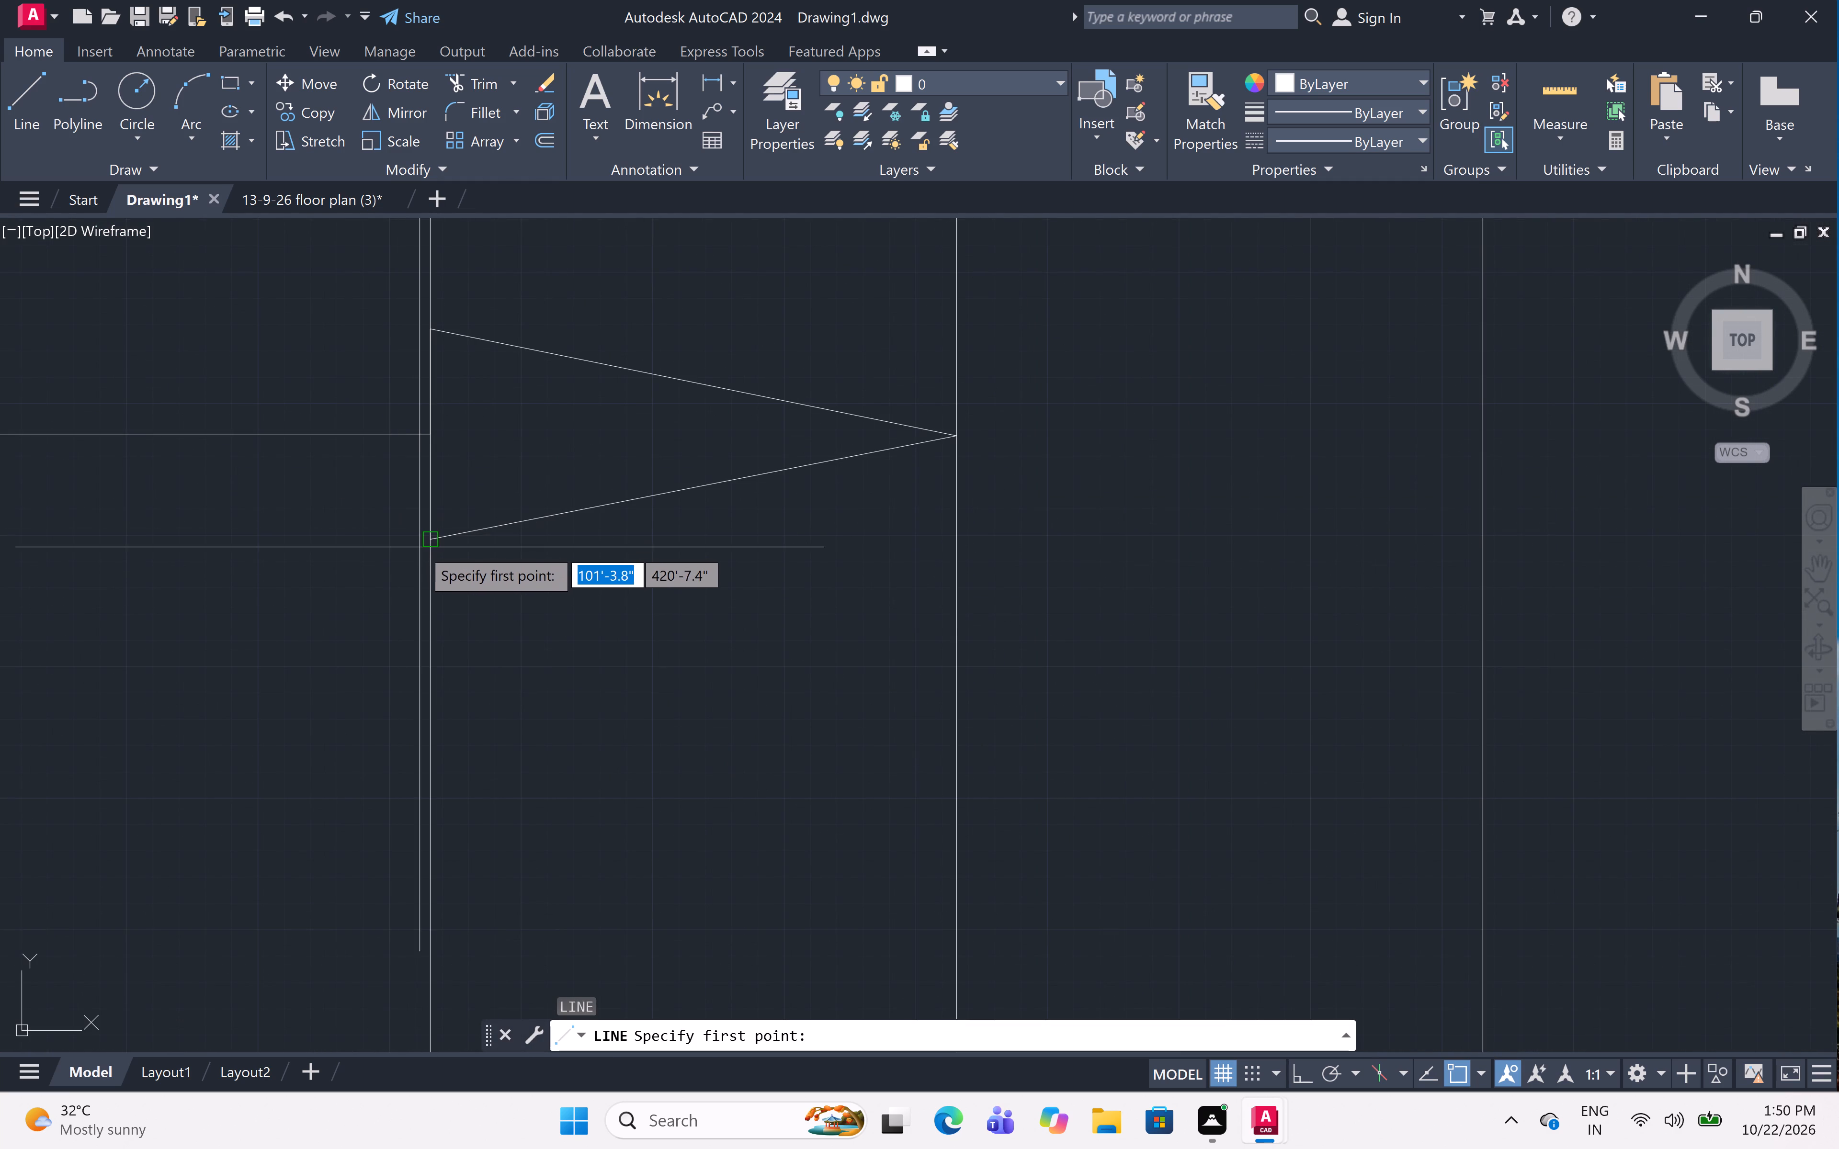
click(428, 541)
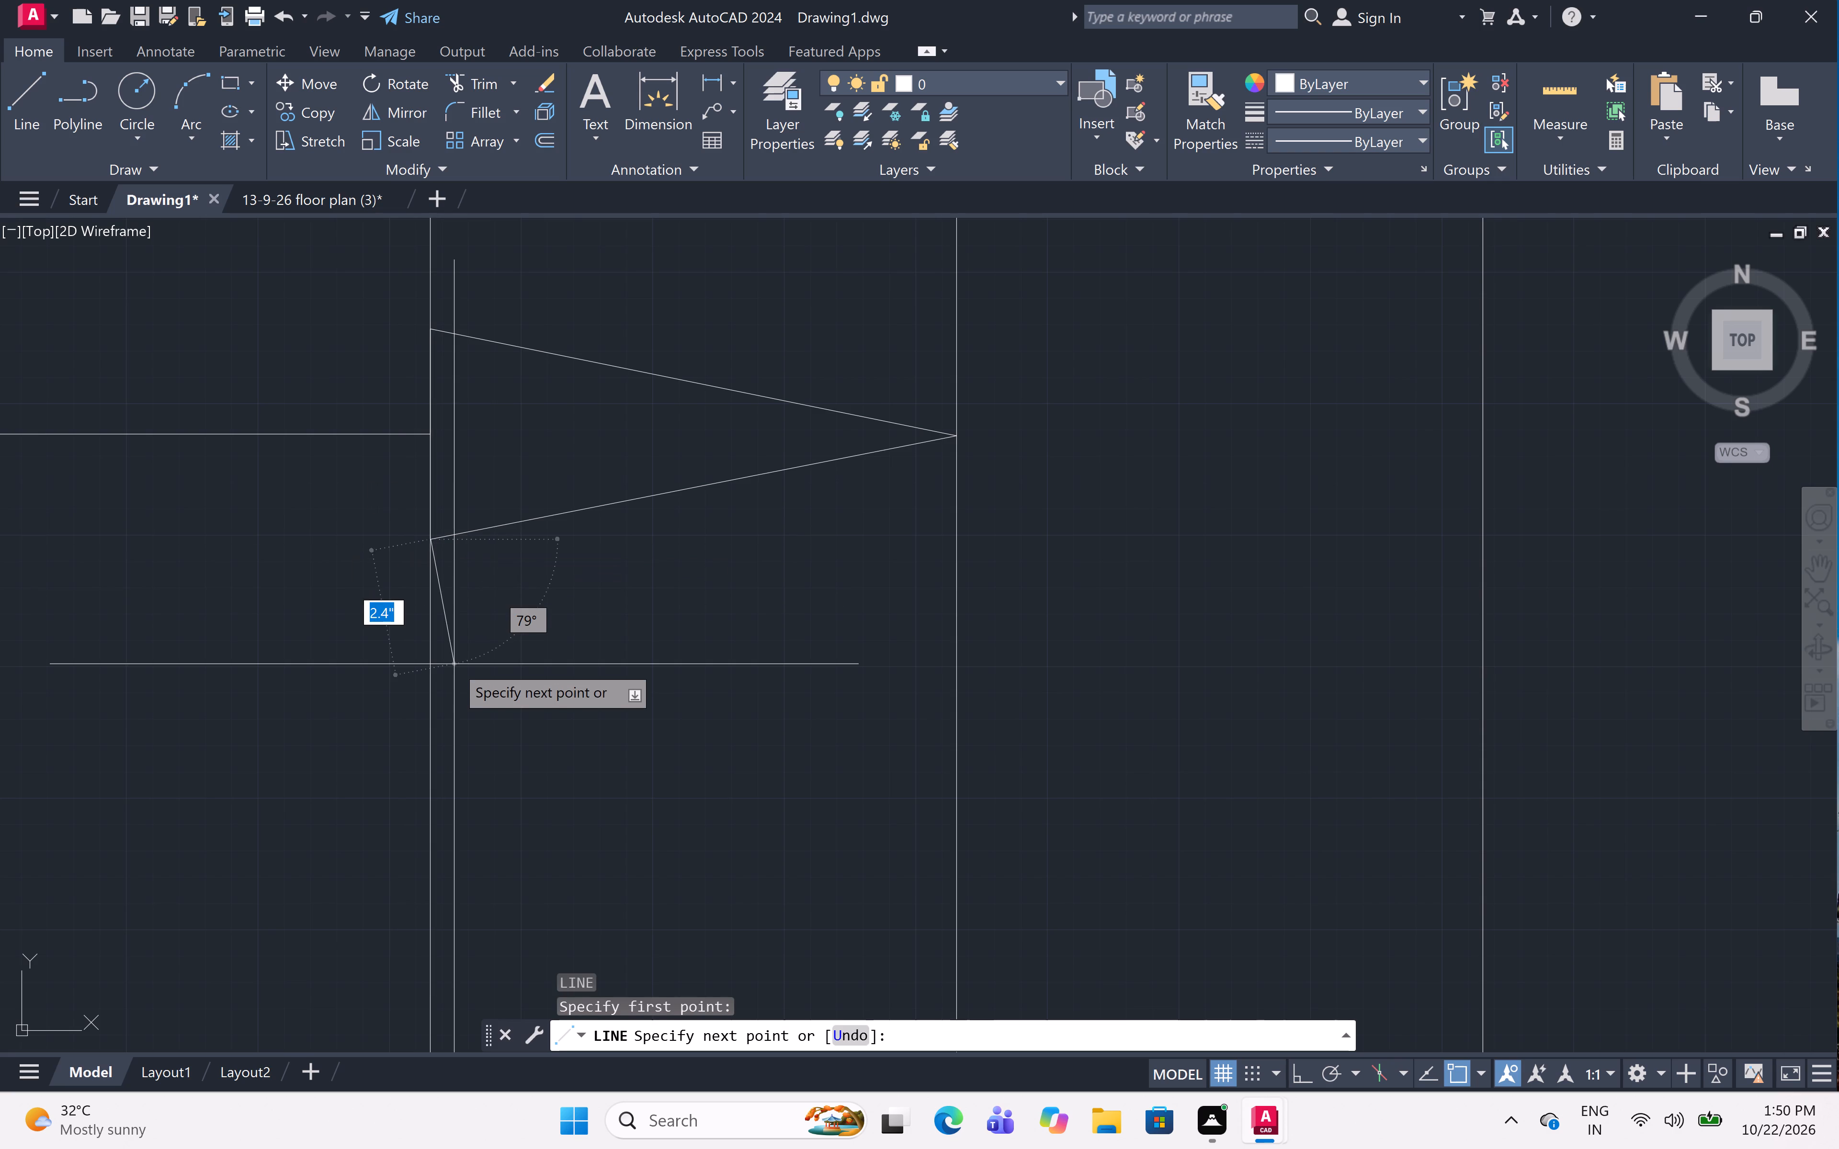
key(F8)
text(1")
key(space)
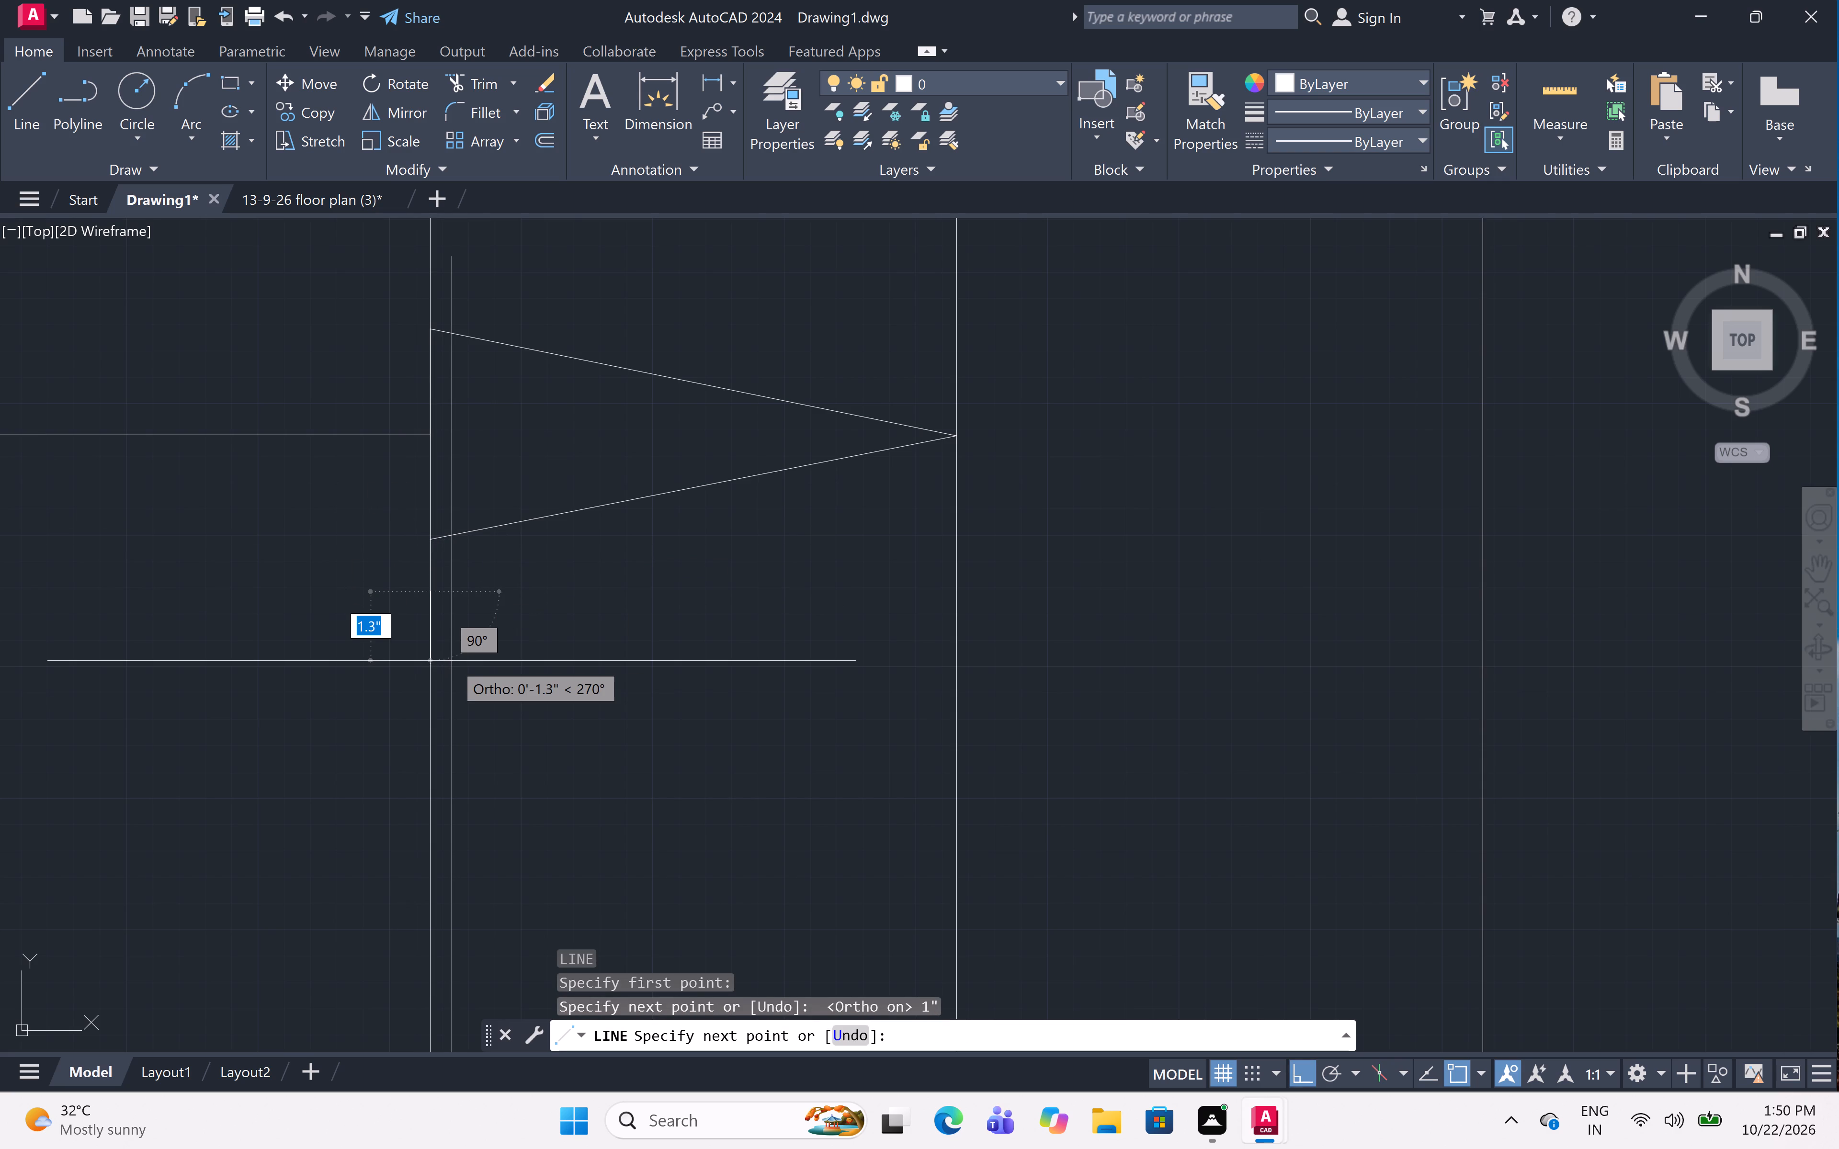
click(958, 434)
key(space)
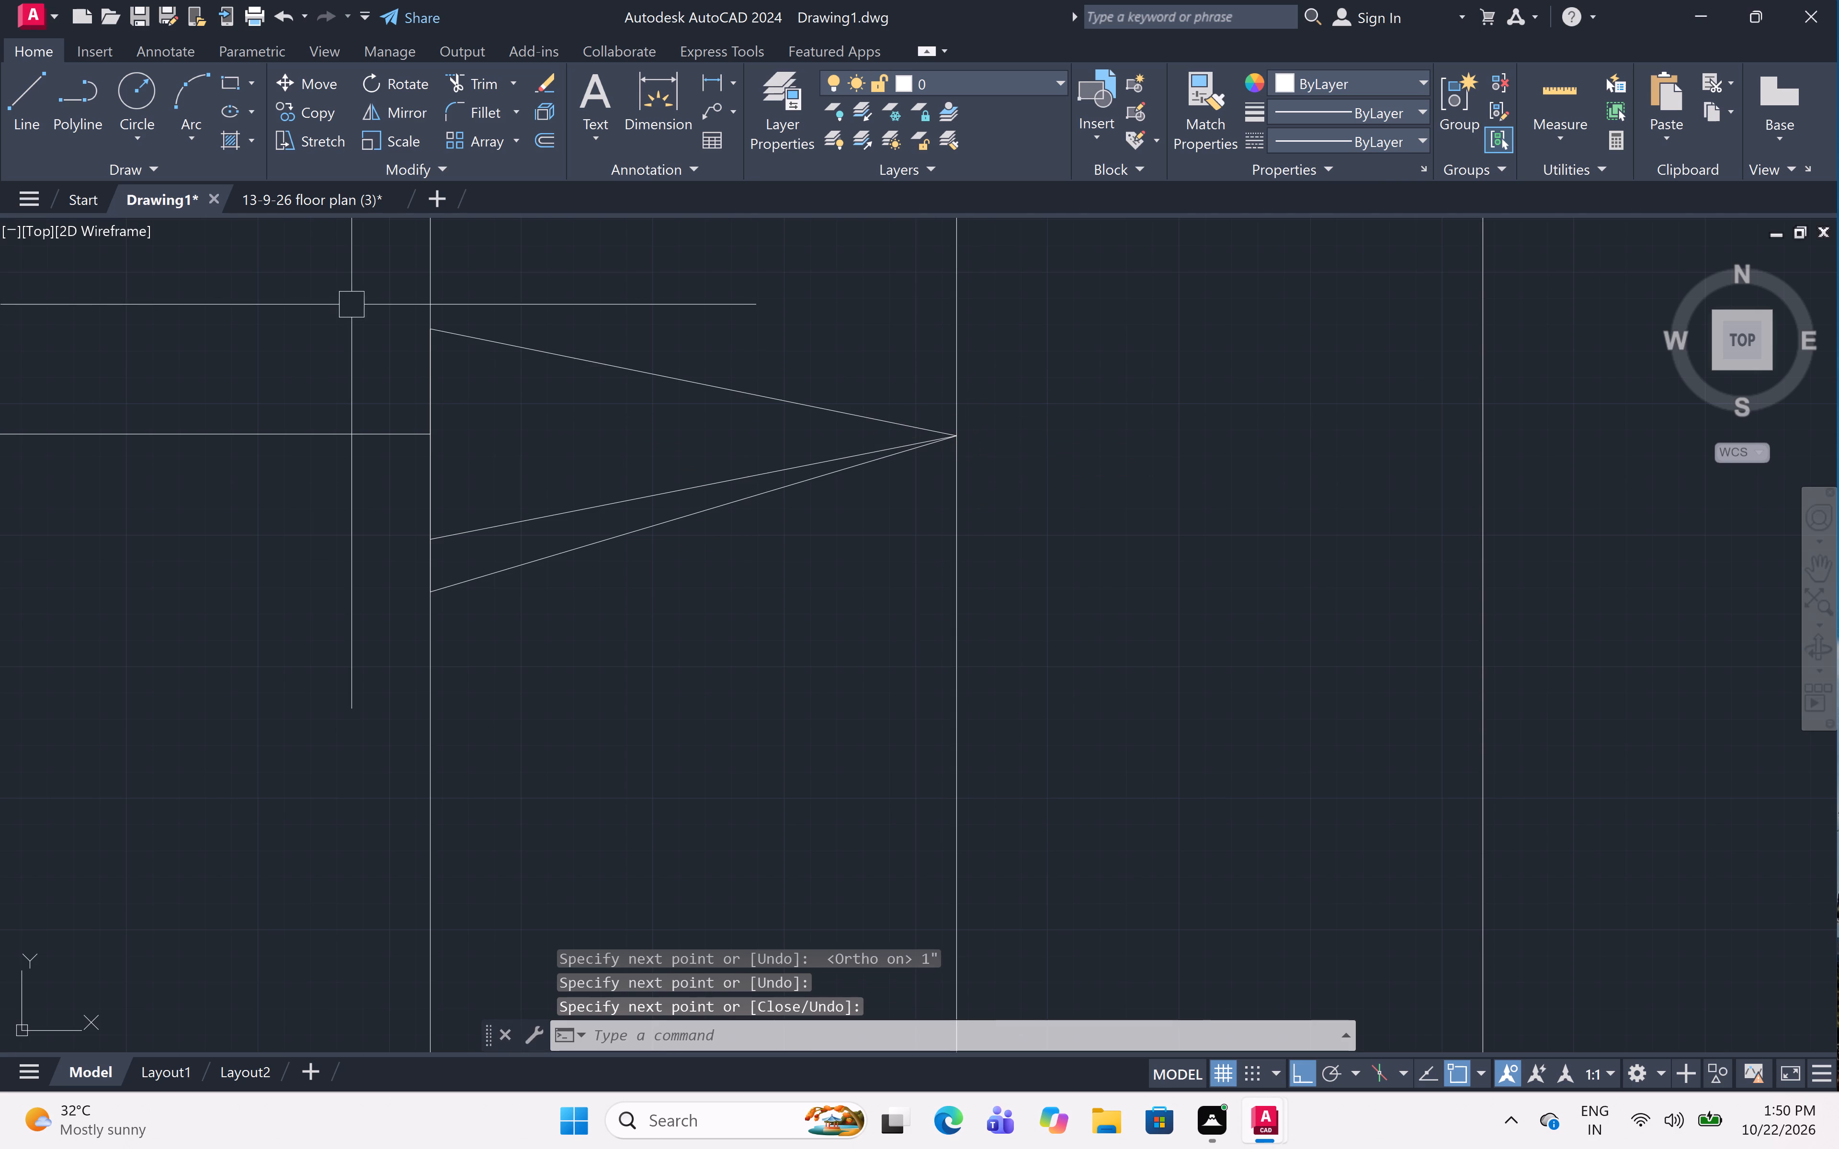
Draw a line from the stair arrowhead's upper base corner 1" upward and on to the arrow tip.
middle_drag(352, 303, 398, 450)
key(l)
key(space)
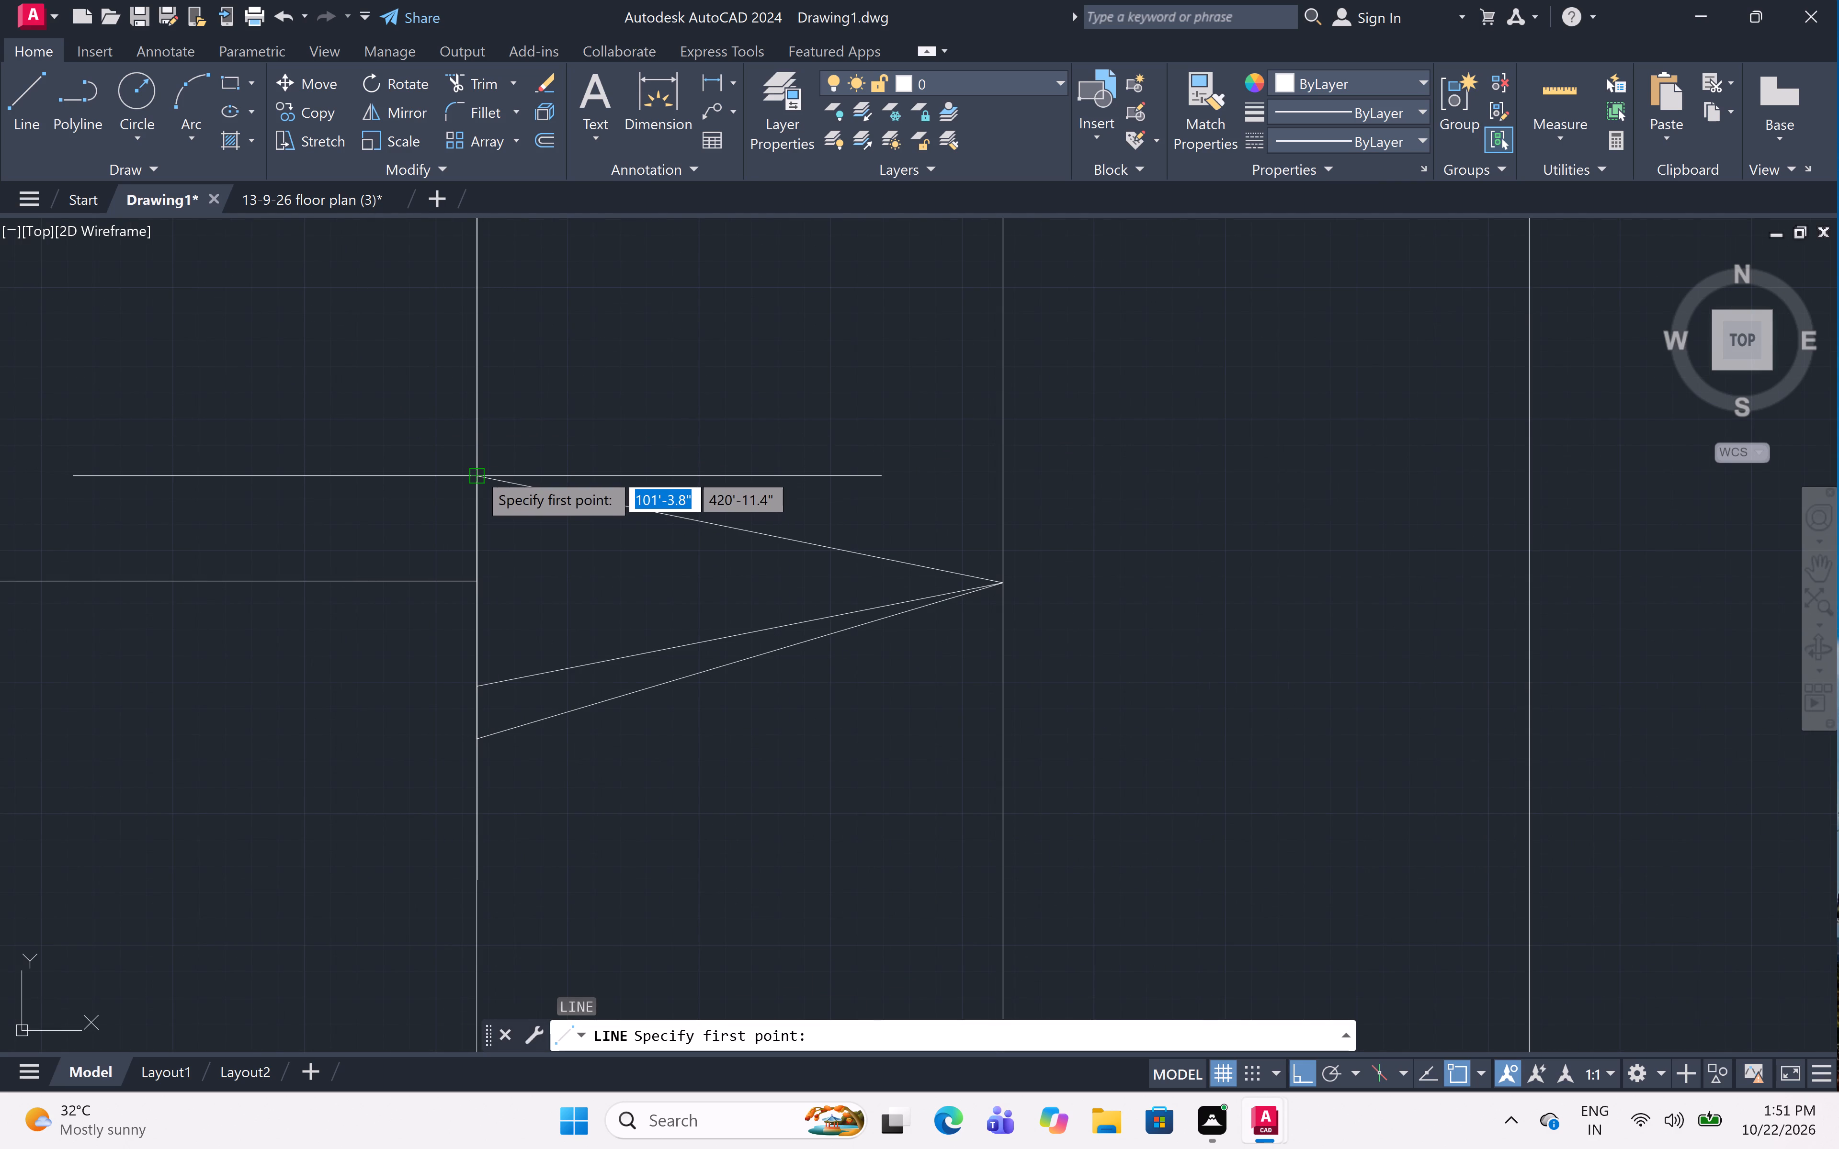
click(476, 471)
key(1)
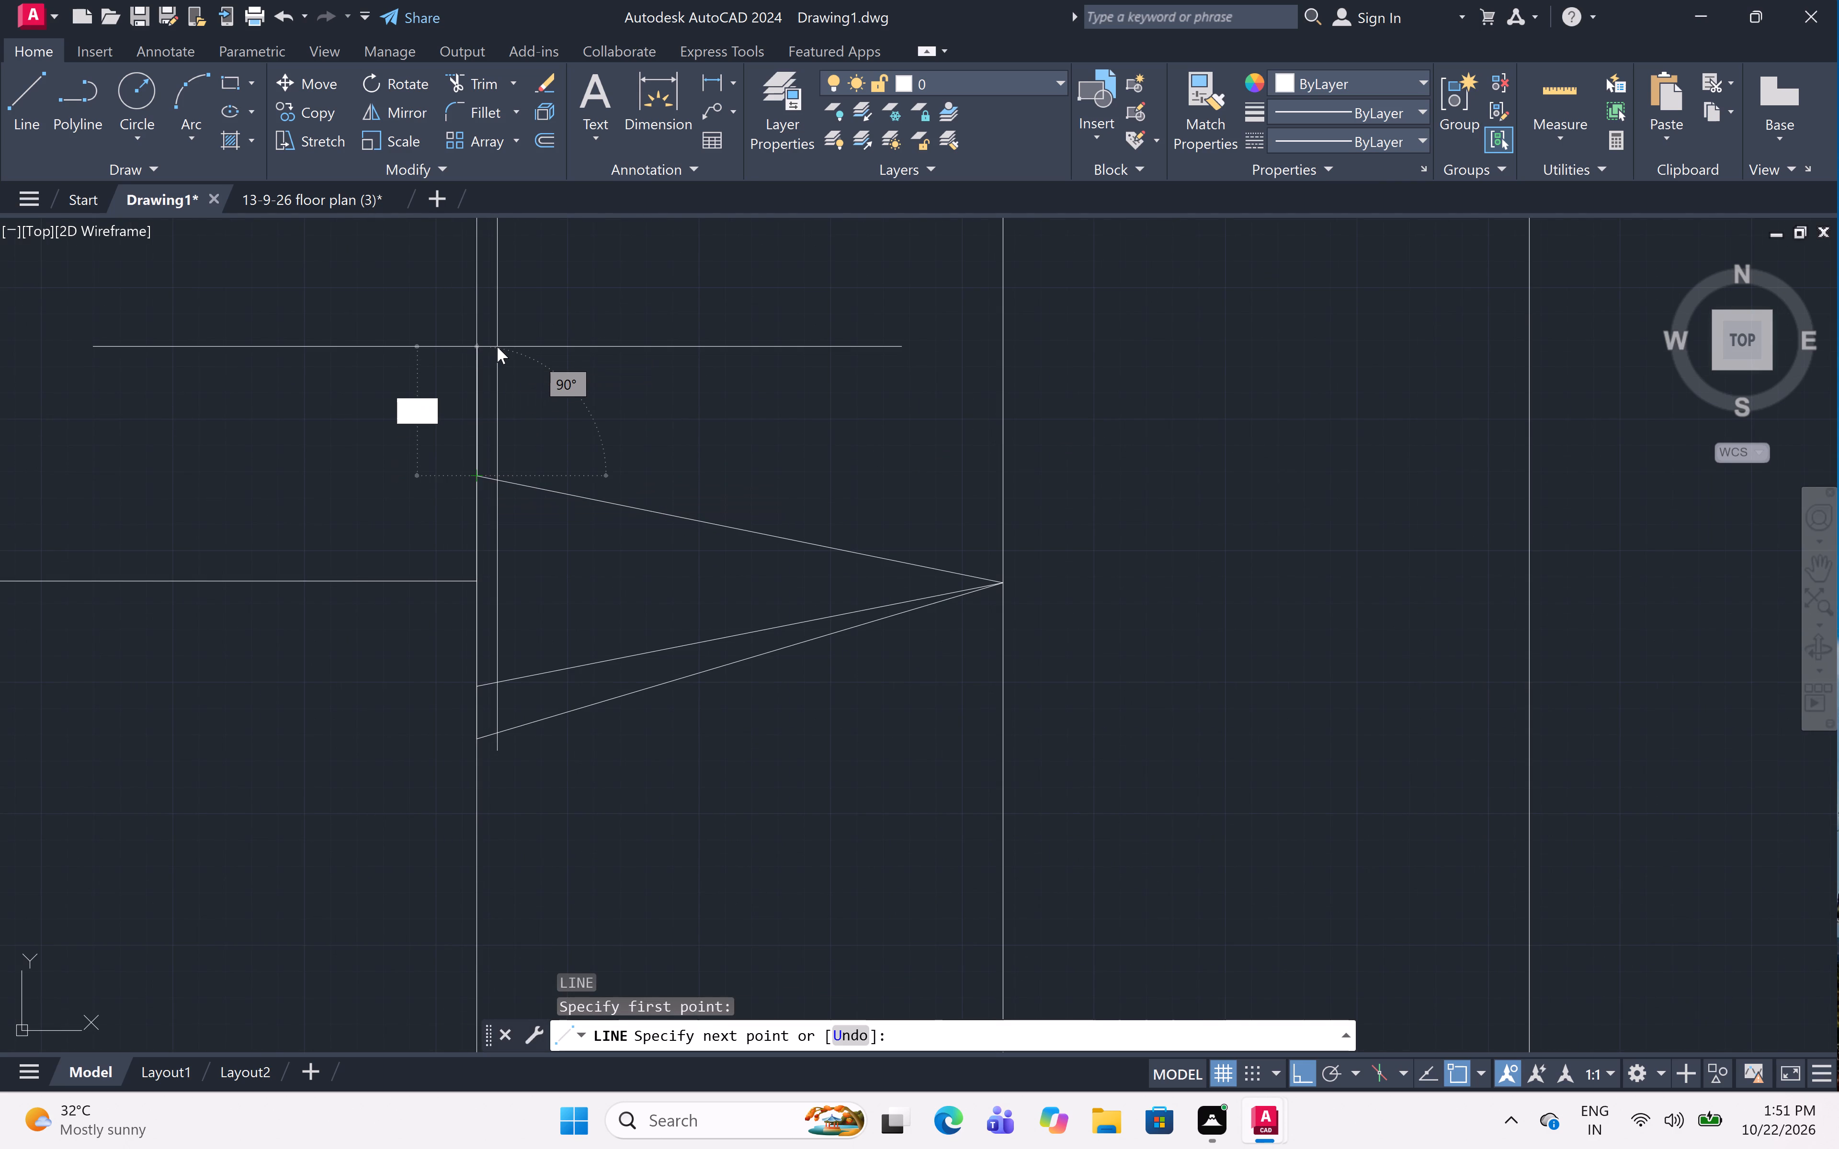
key(shift+quotedbl)
key(space)
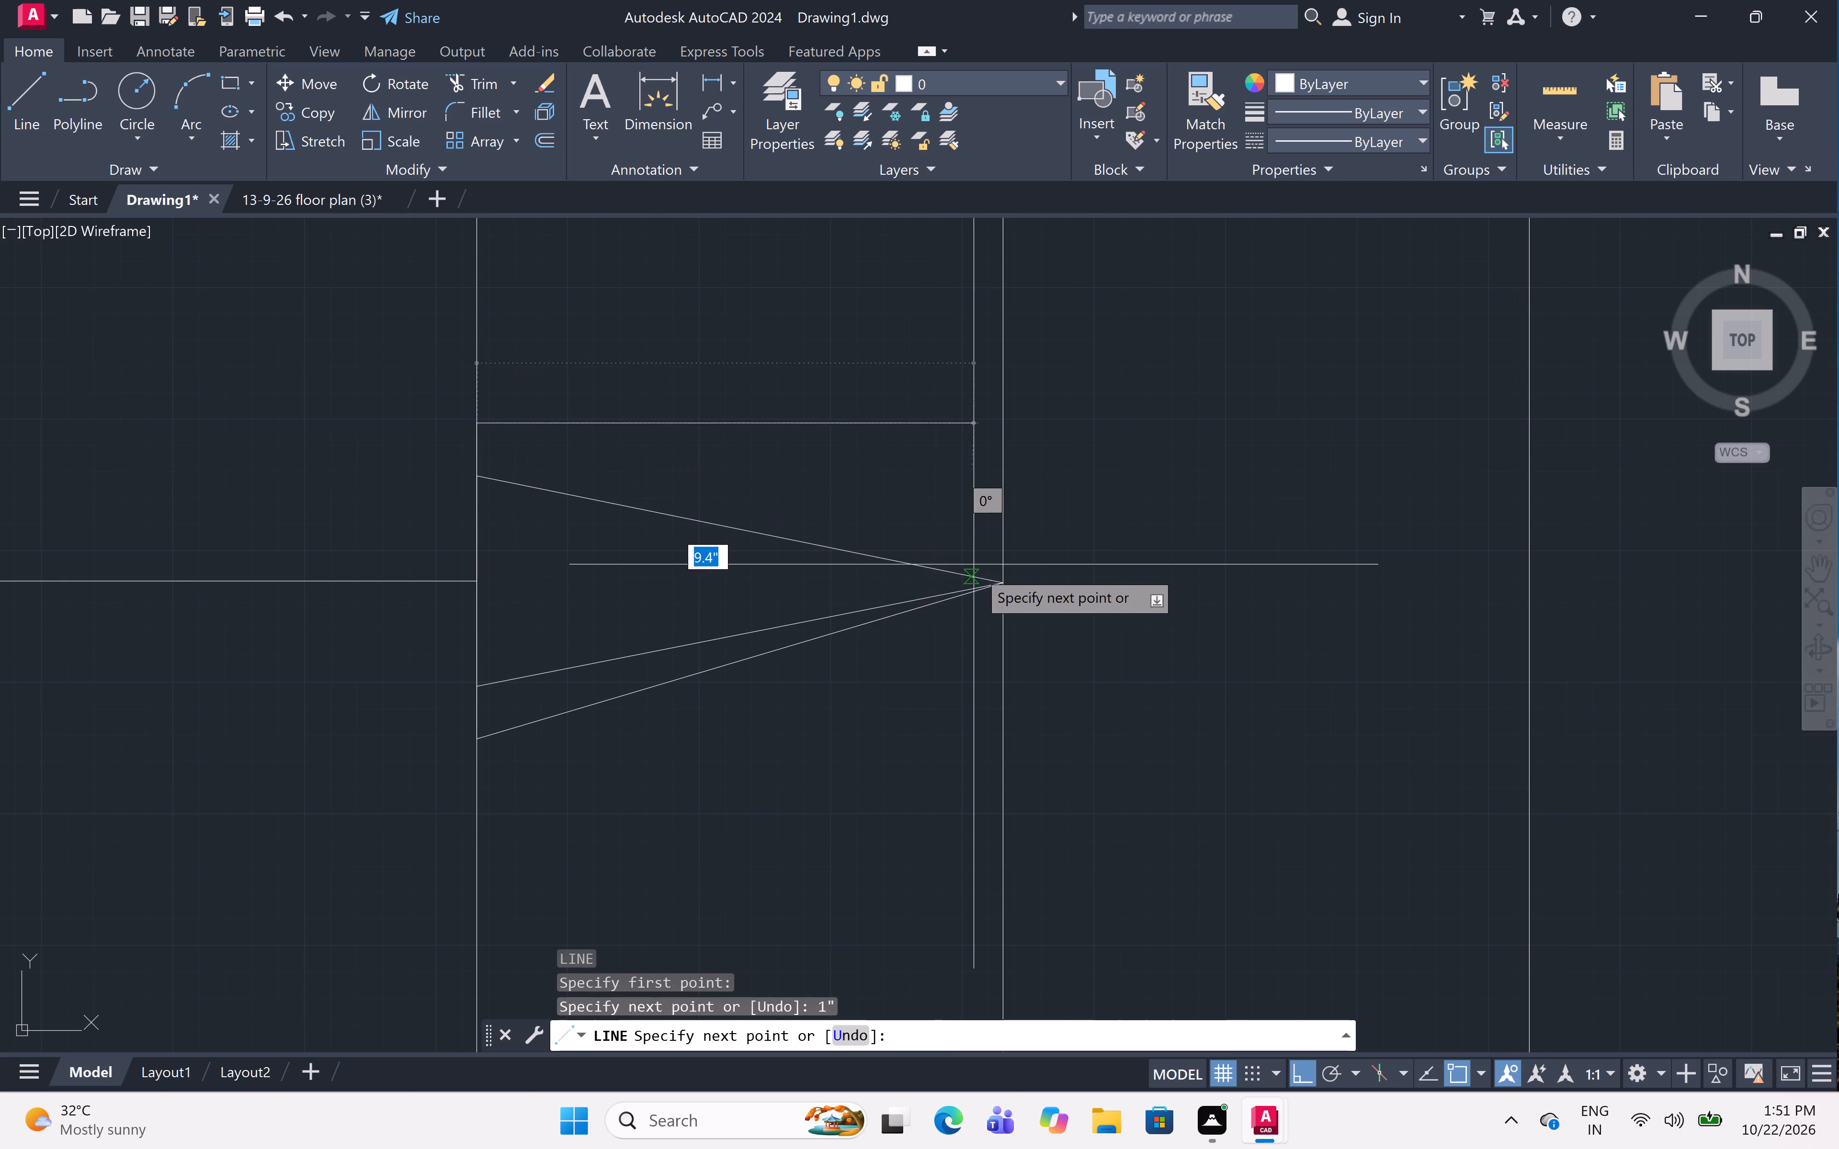
click(998, 582)
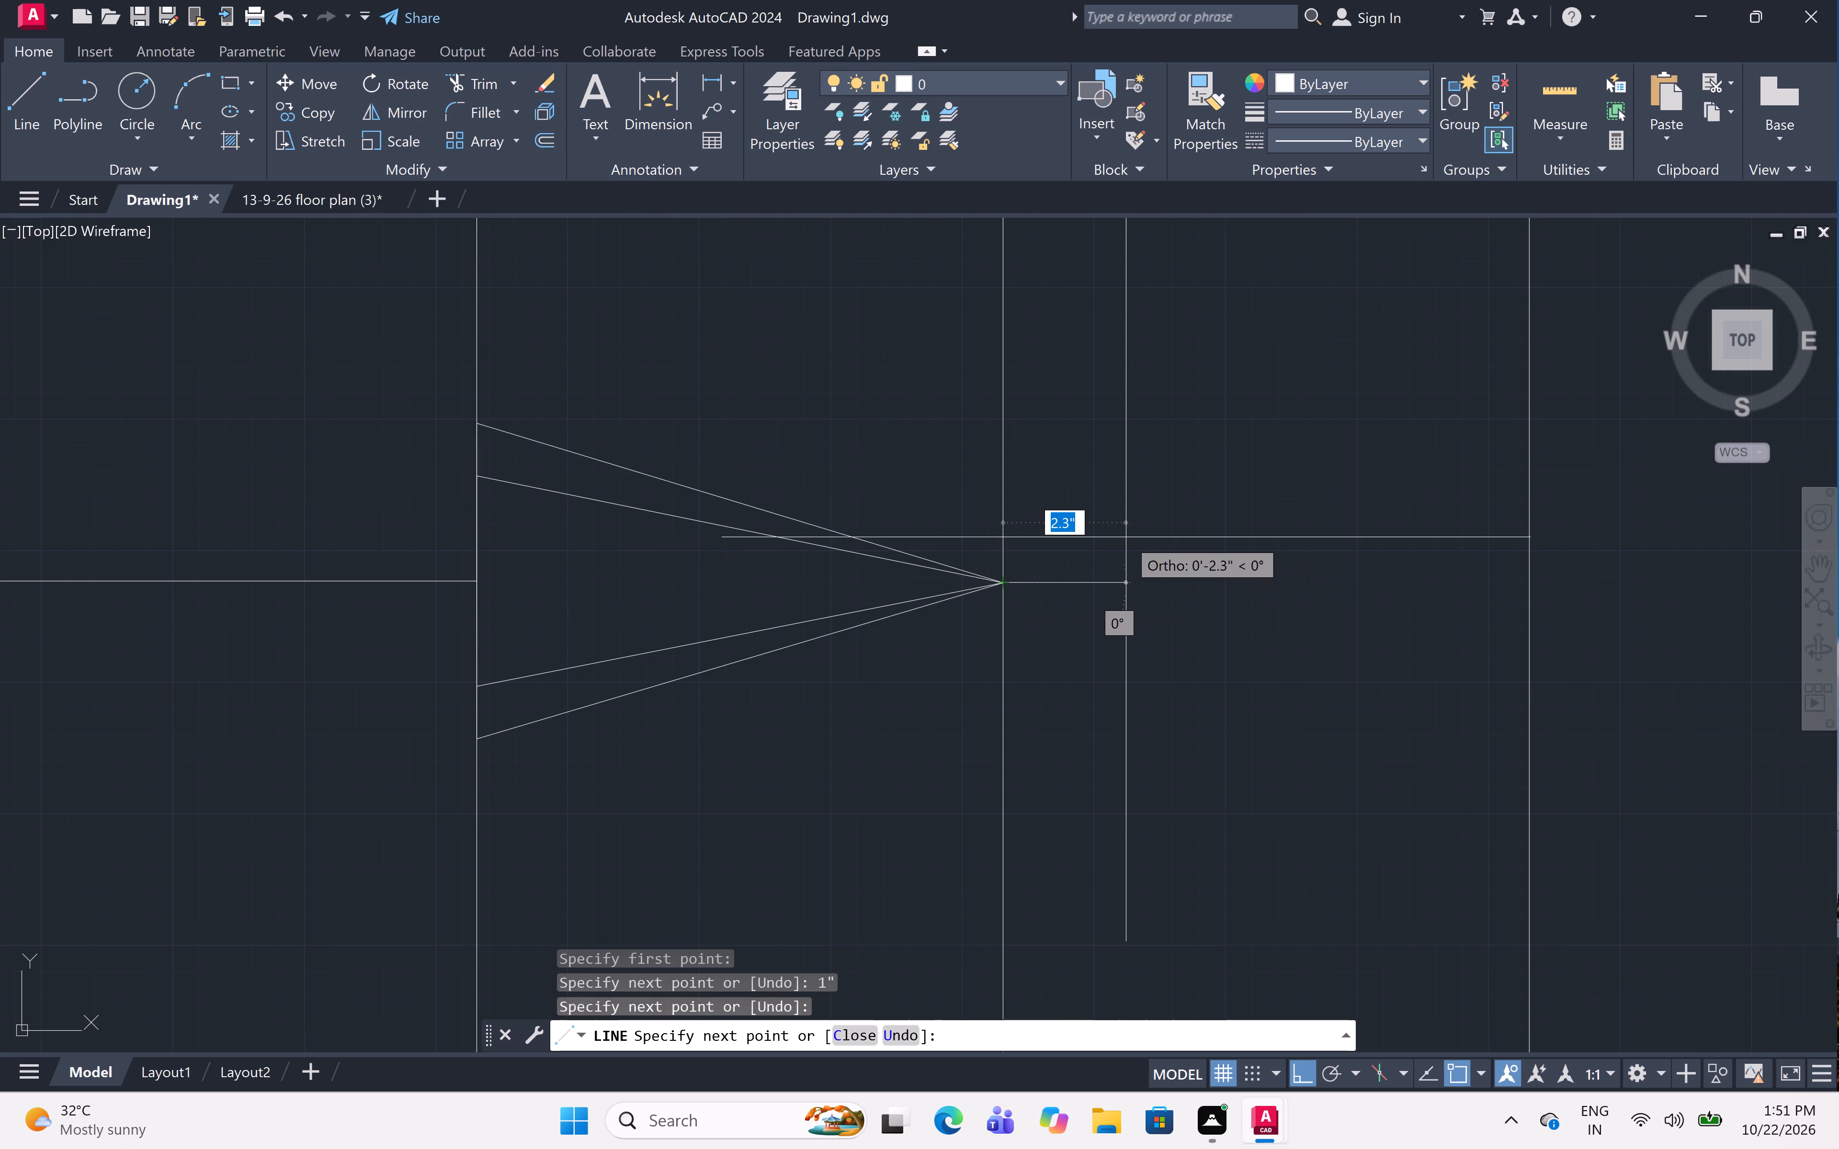
key(Escape)
Trim away the two original inner slanted edges of the stair arrowhead, keeping the wider outer ones.
text(tr)
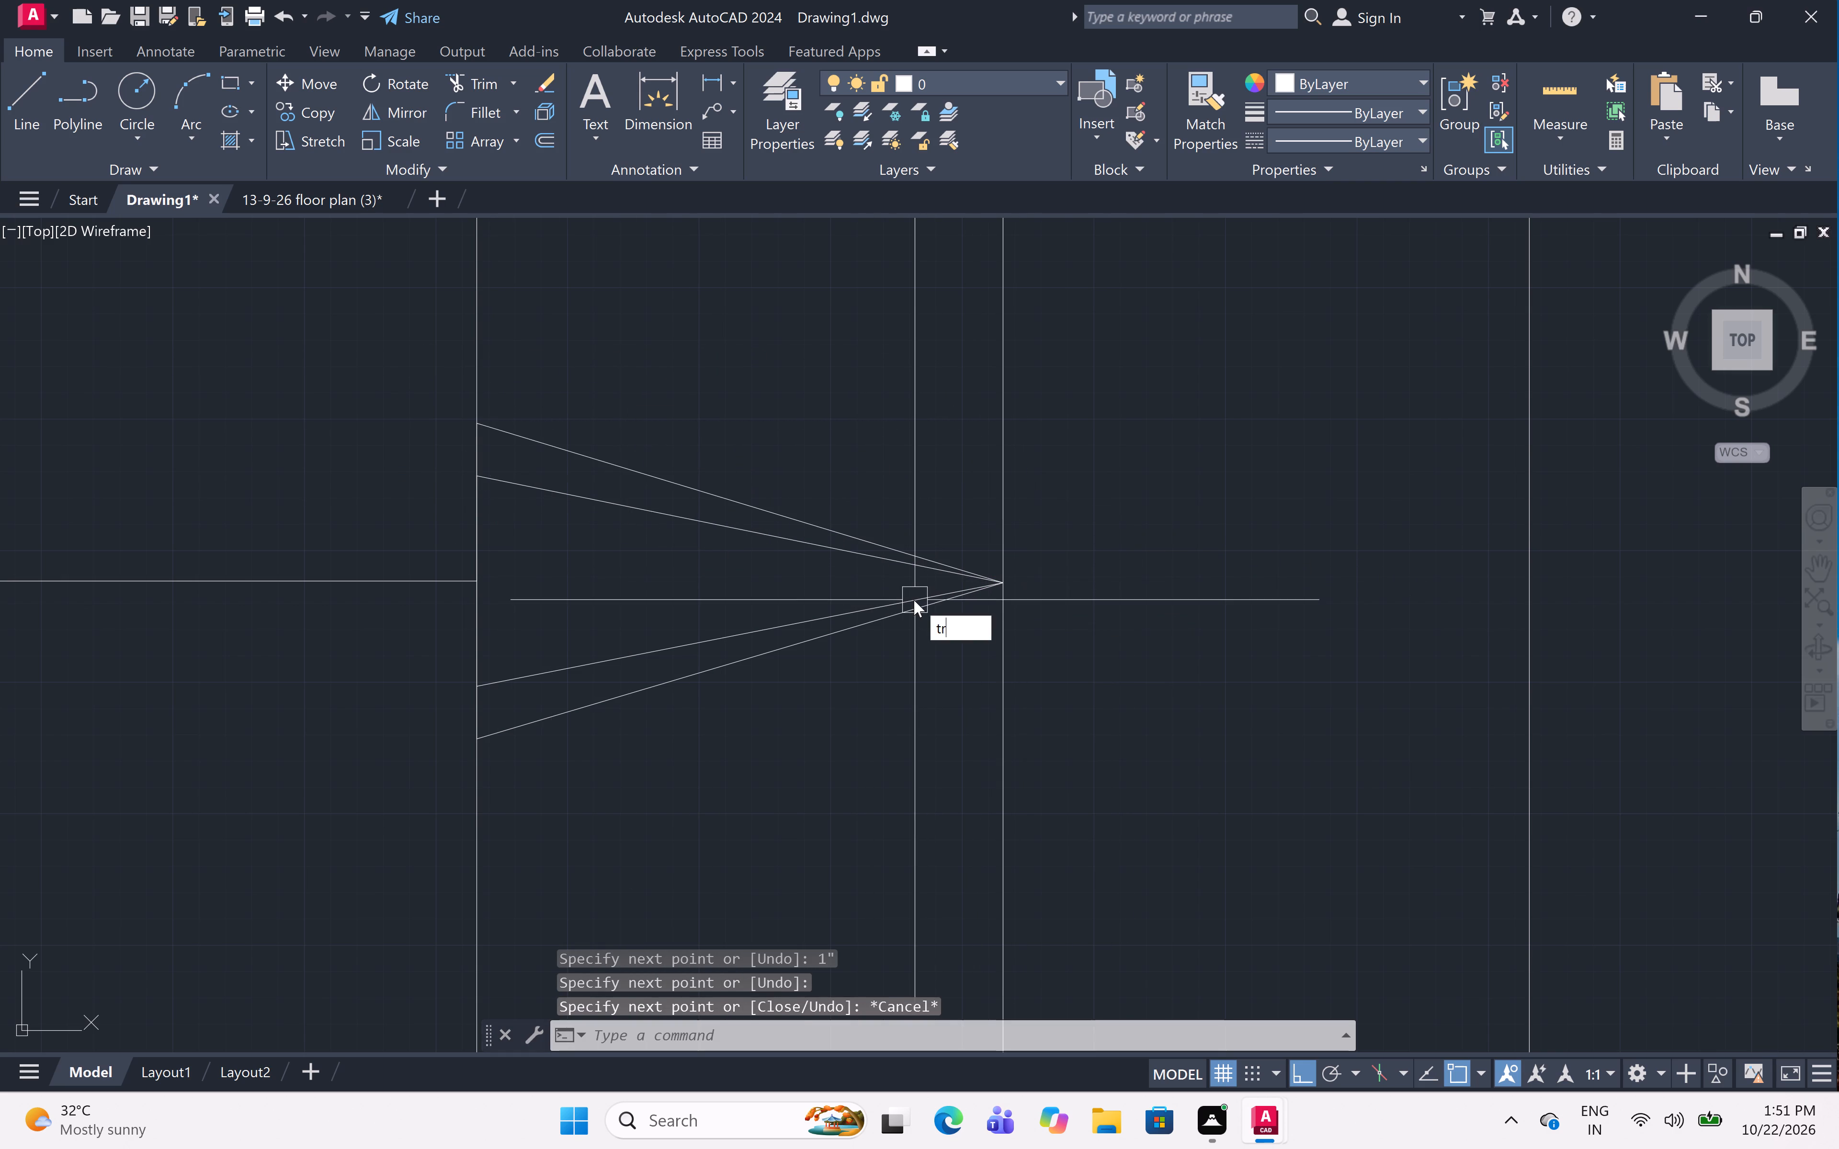
key(space)
click(787, 542)
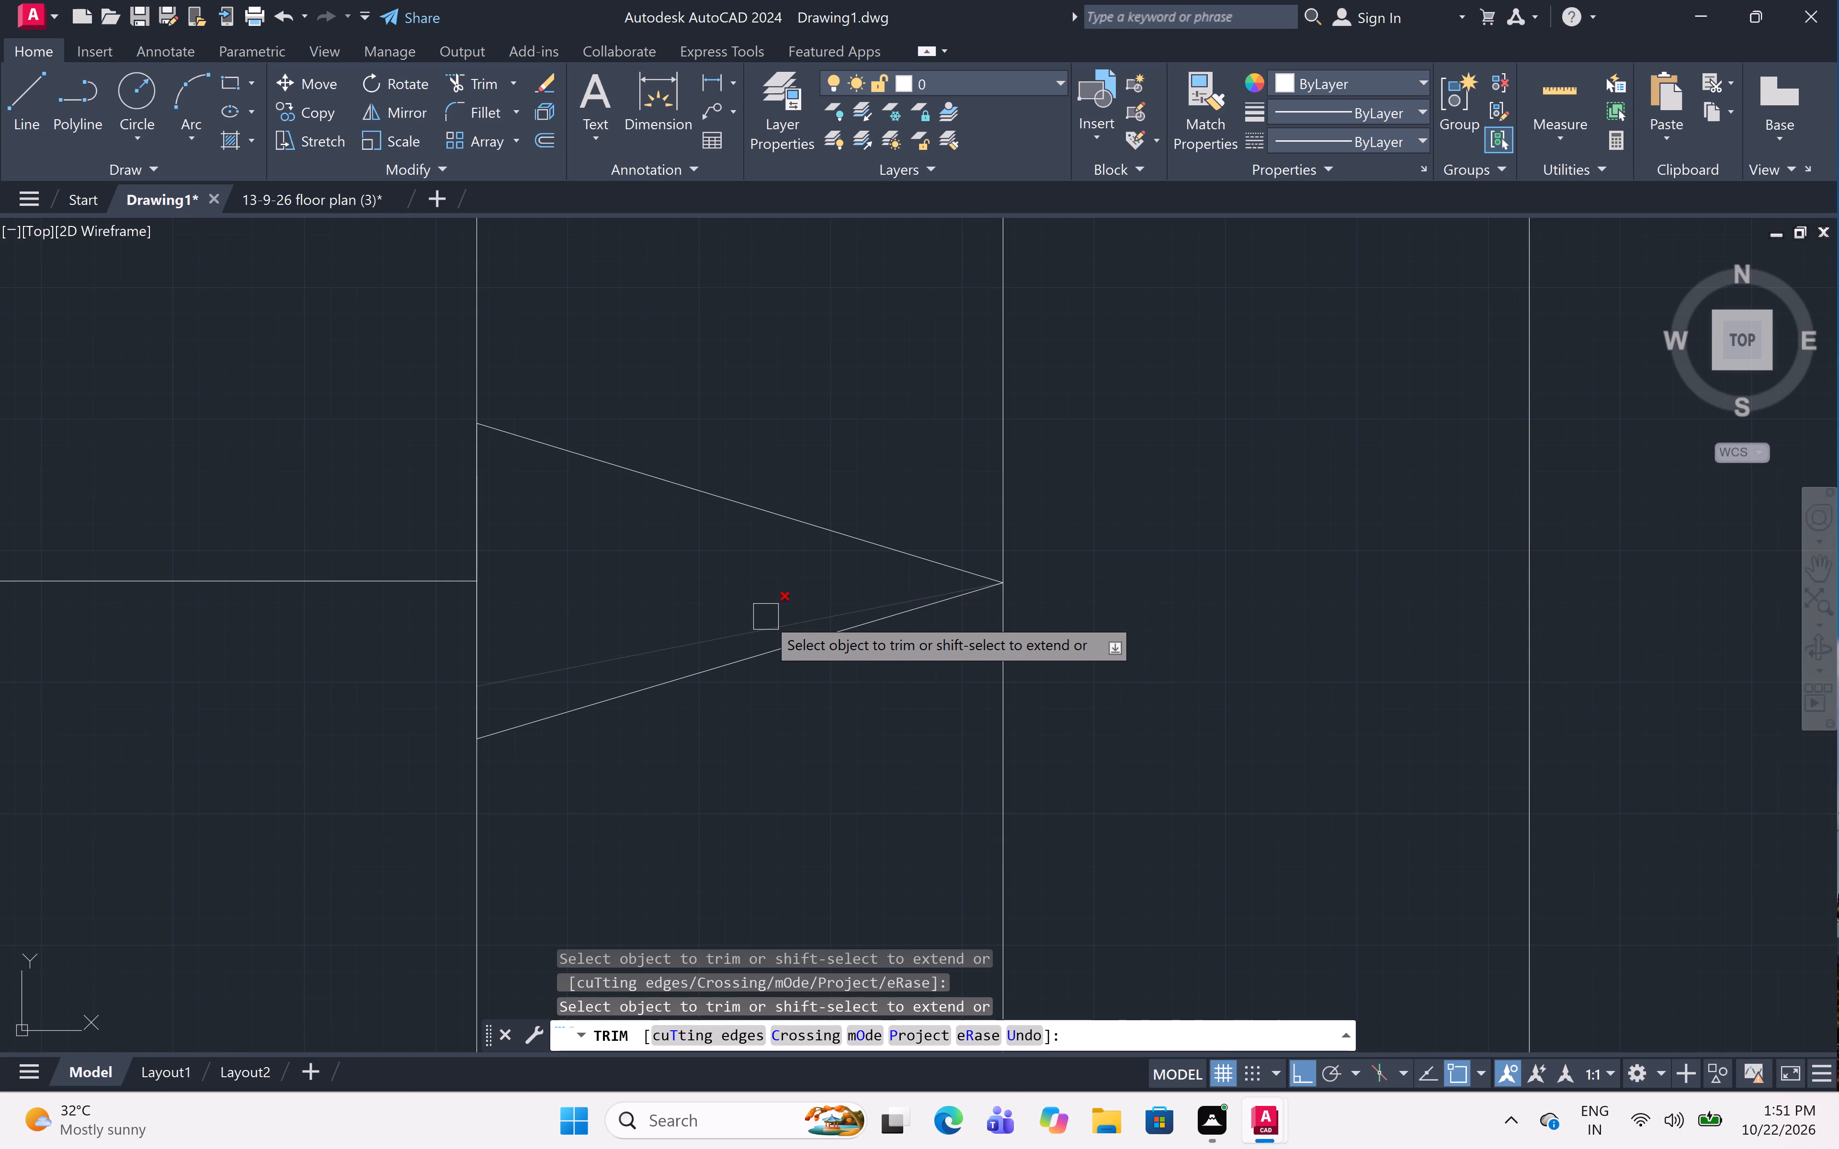
click(766, 617)
Trim the overlapping vertical line pieces between the upper and lower base corners of the stair arrowhead.
scroll(830, 391, down, 5)
scroll(1062, 392, down, 1)
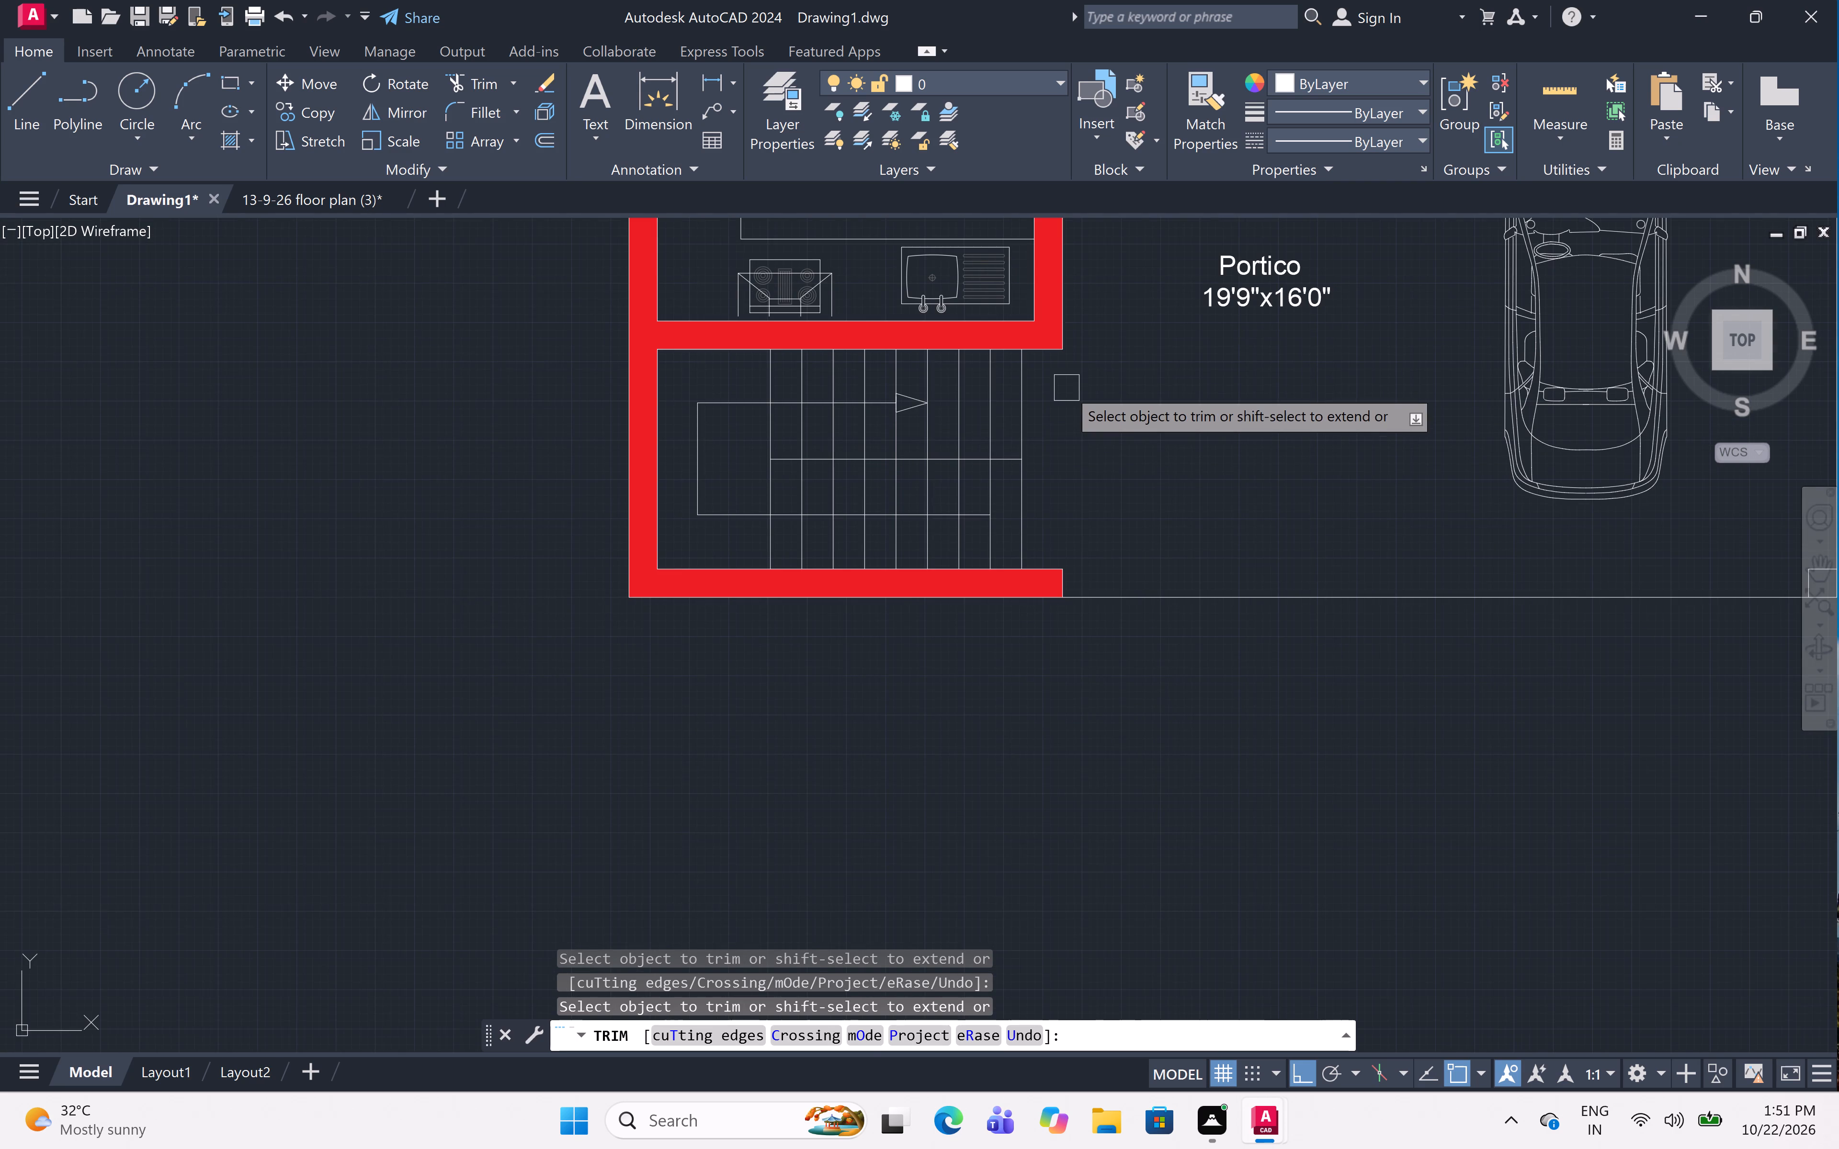
scroll(901, 404, up, 7)
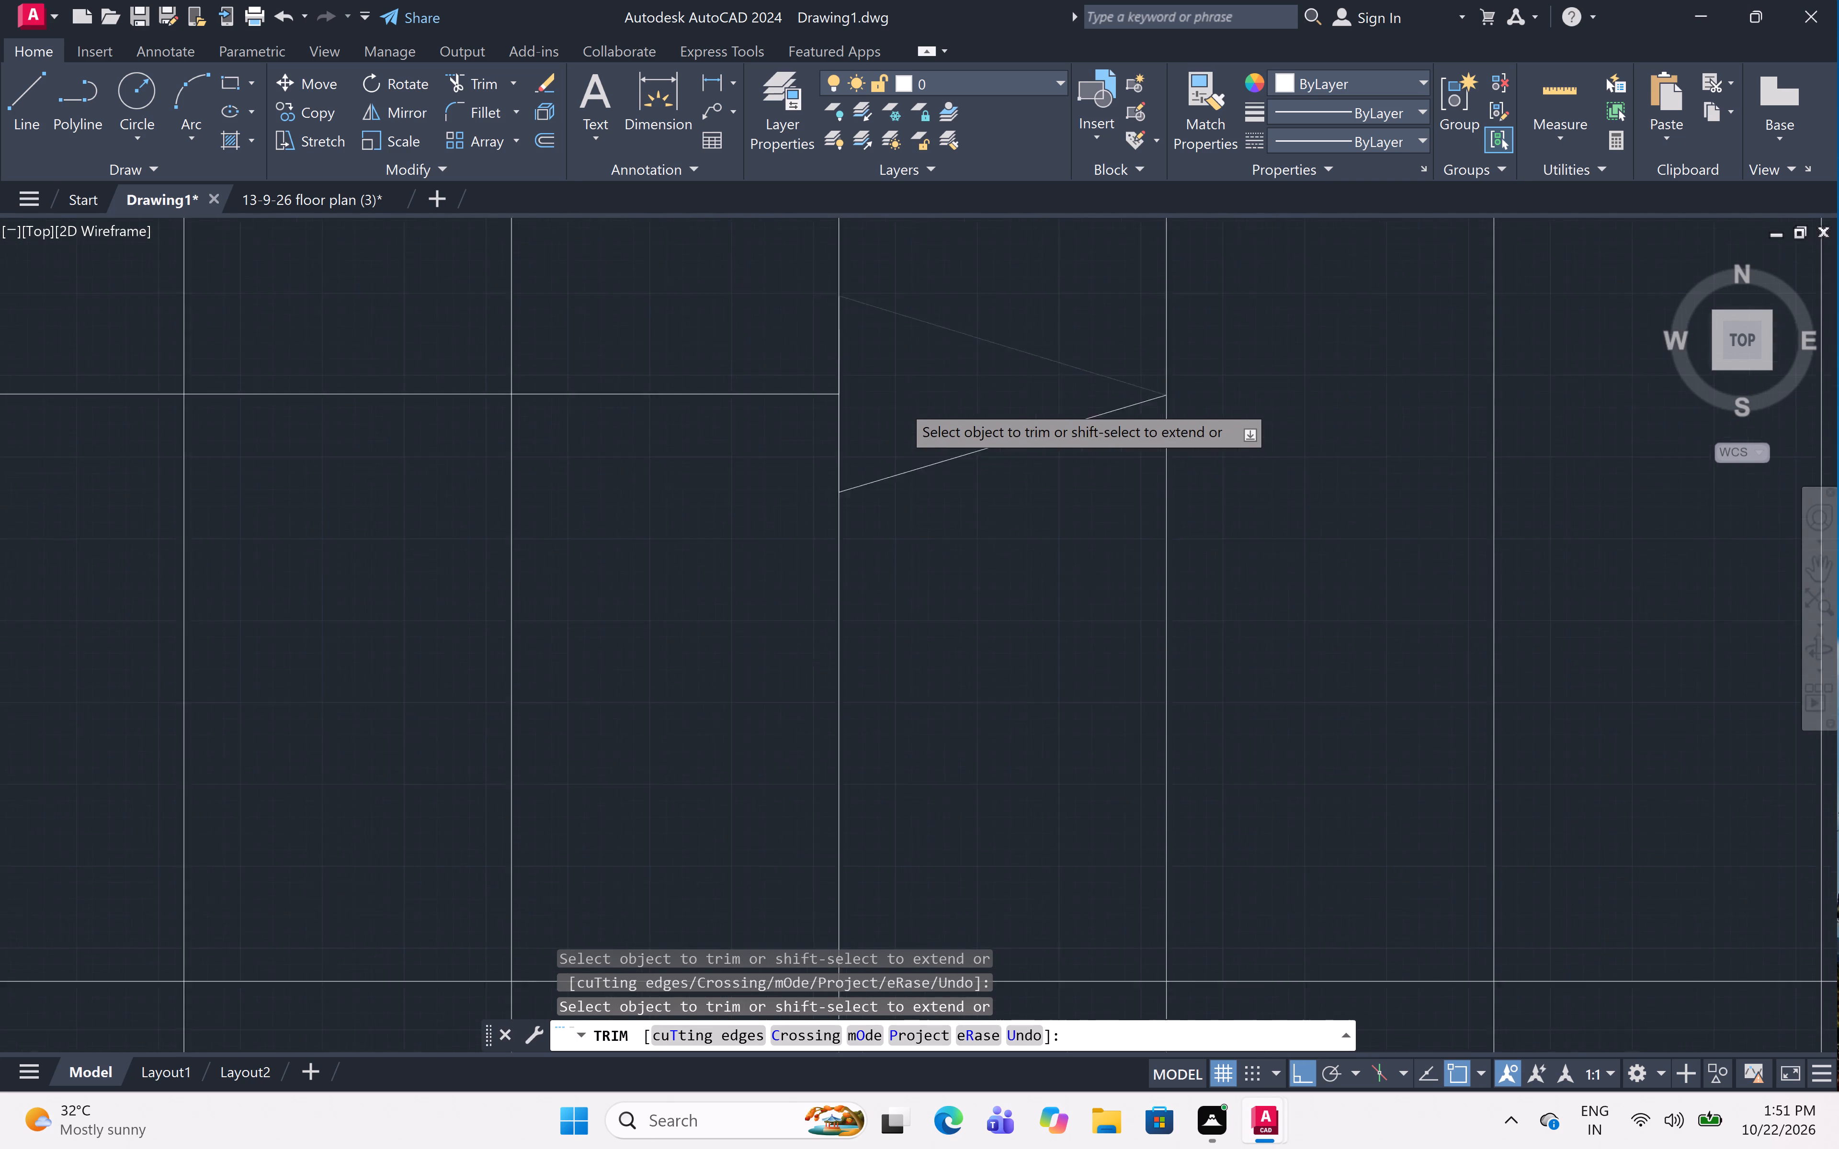
scroll(892, 384, down, 1)
middle_drag(895, 391, 912, 491)
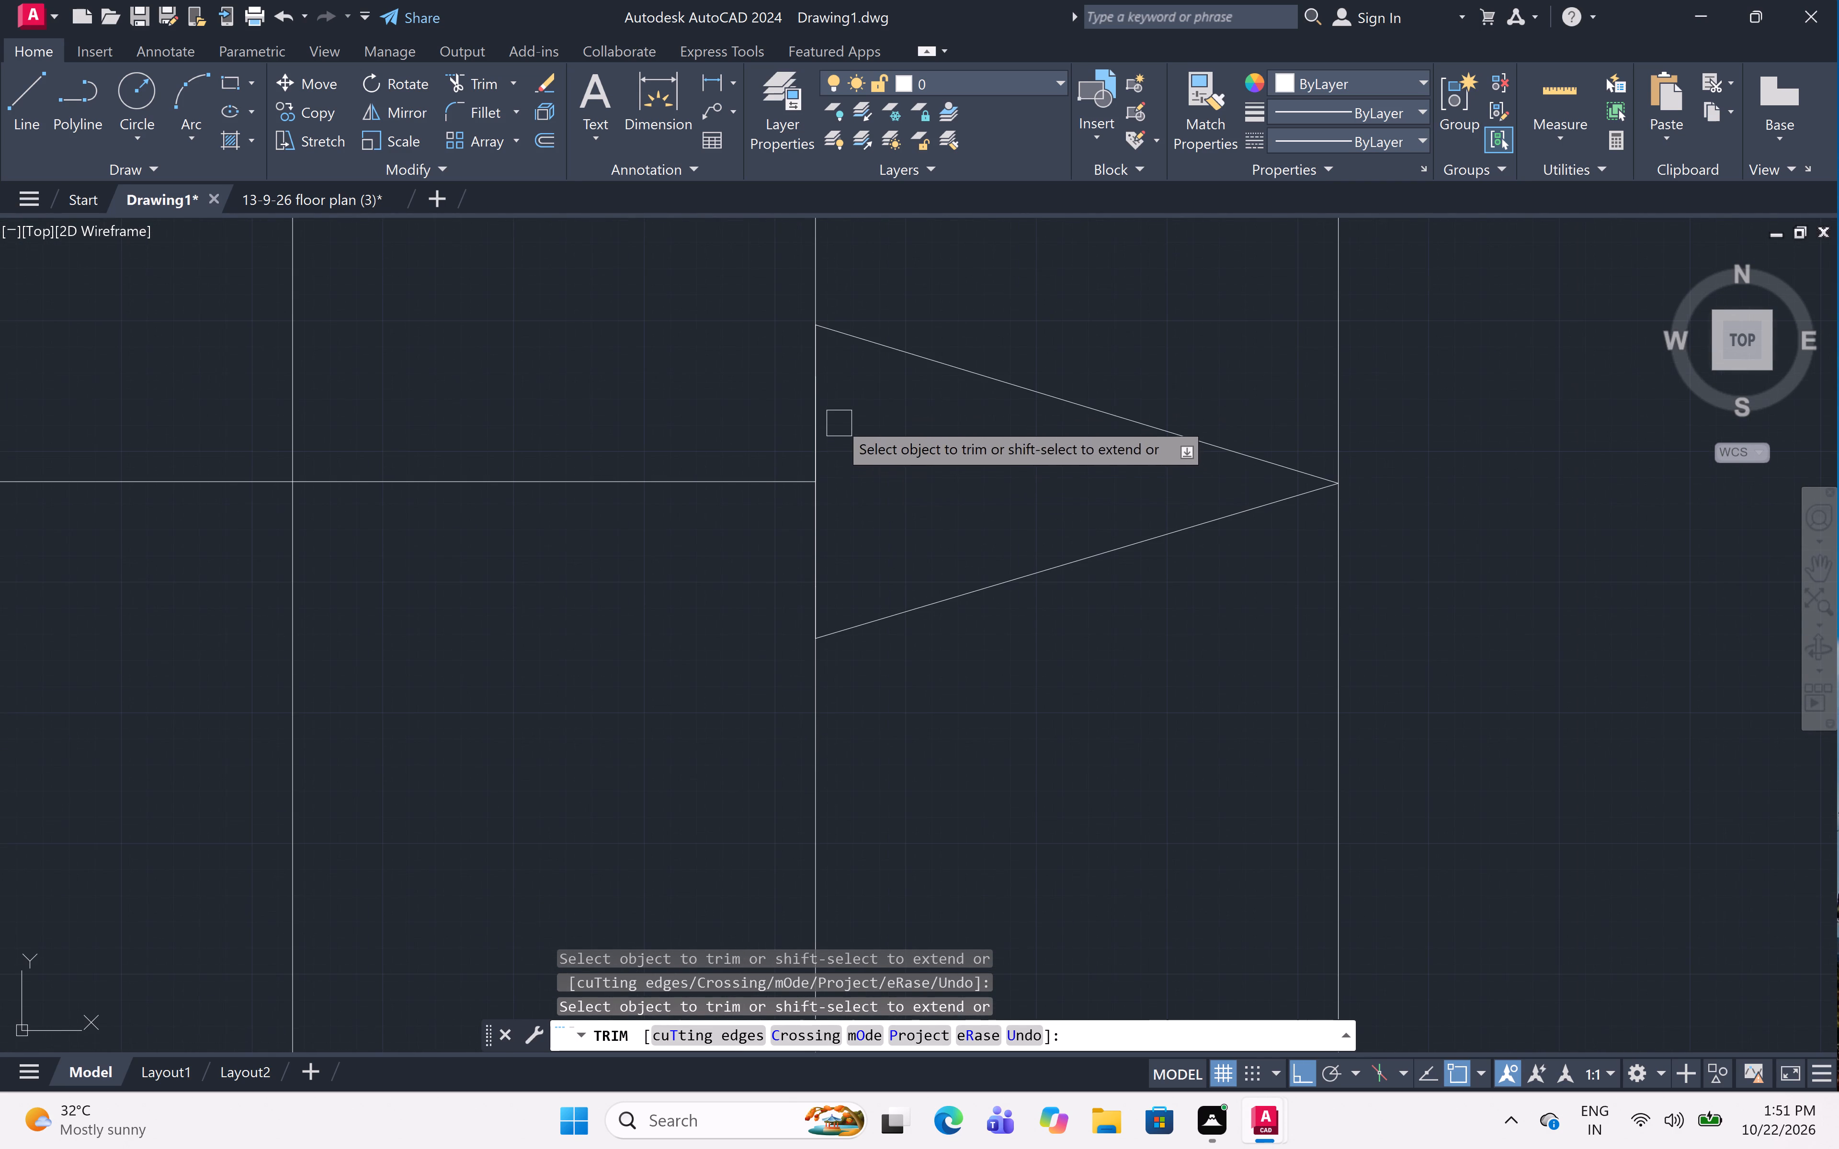
click(817, 417)
click(809, 353)
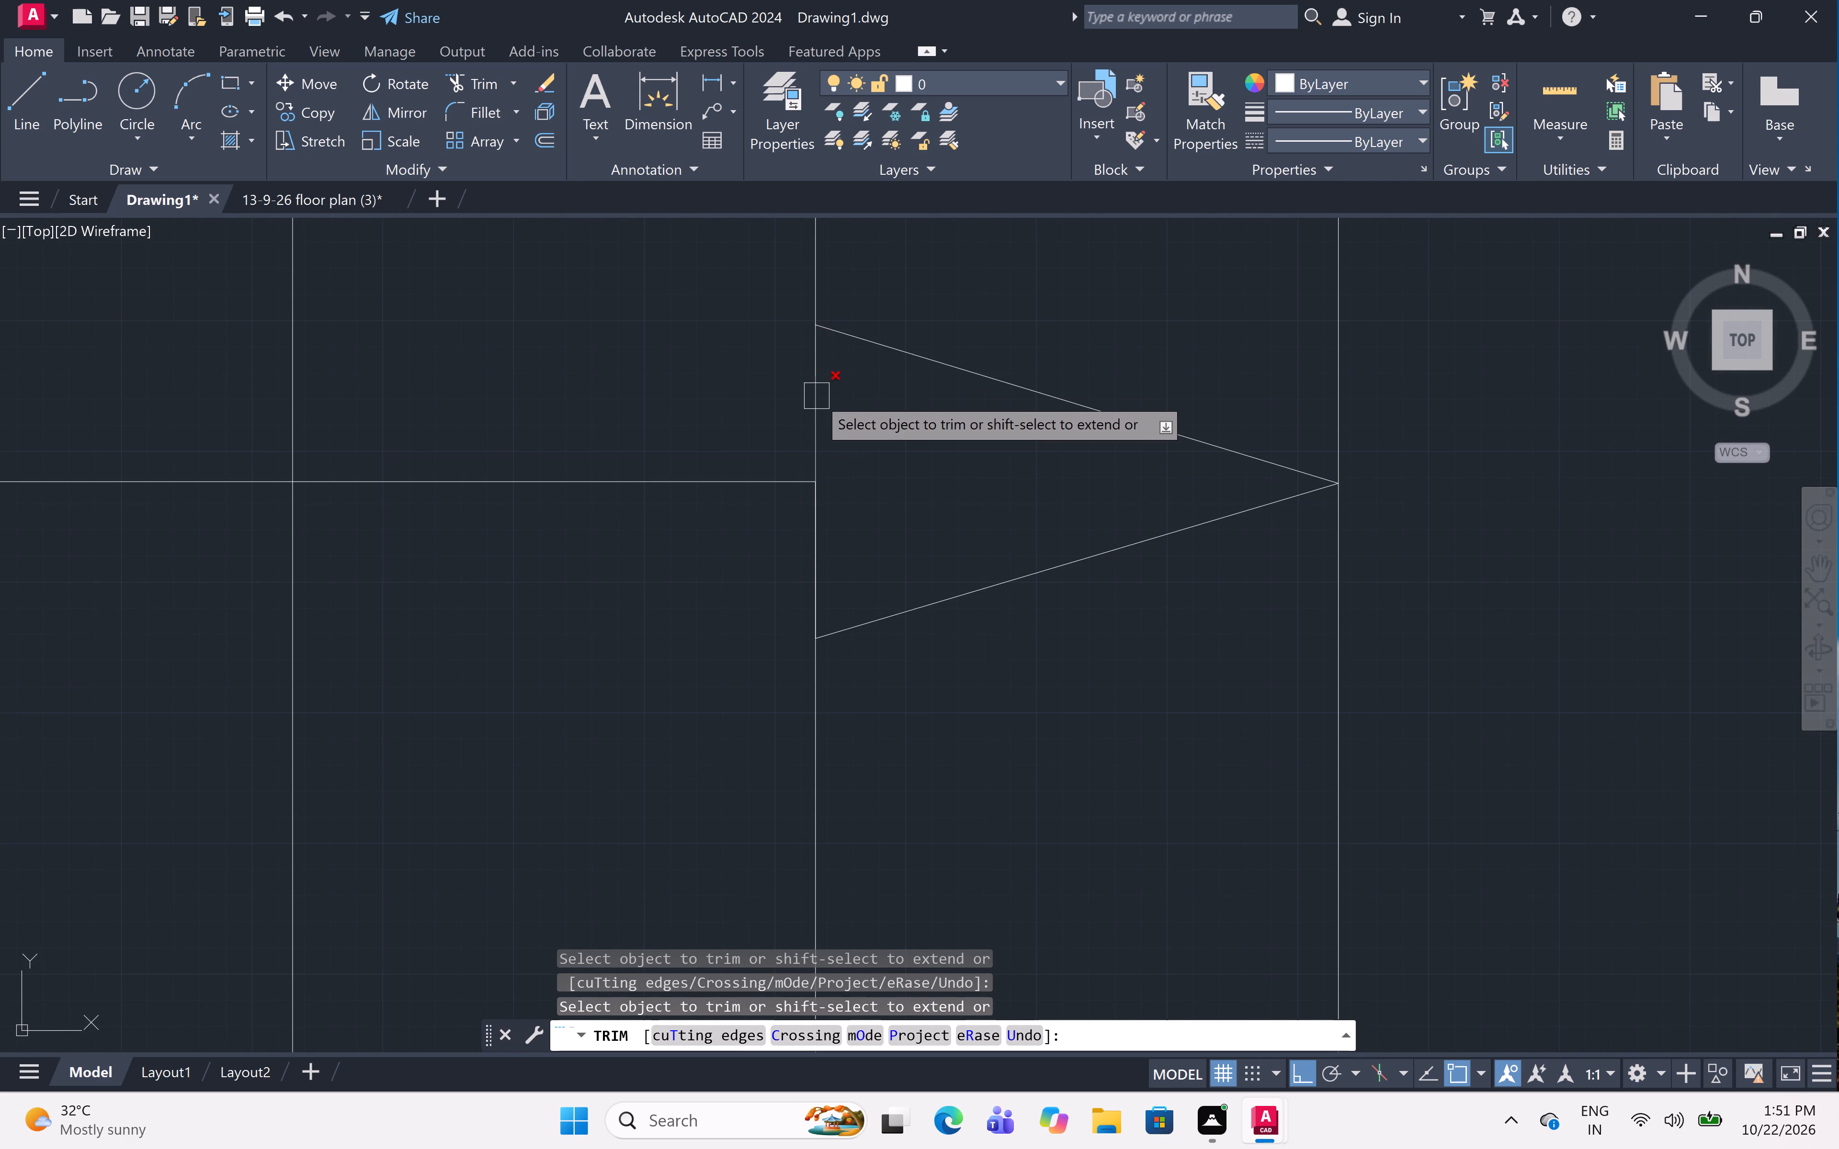
click(817, 396)
click(807, 538)
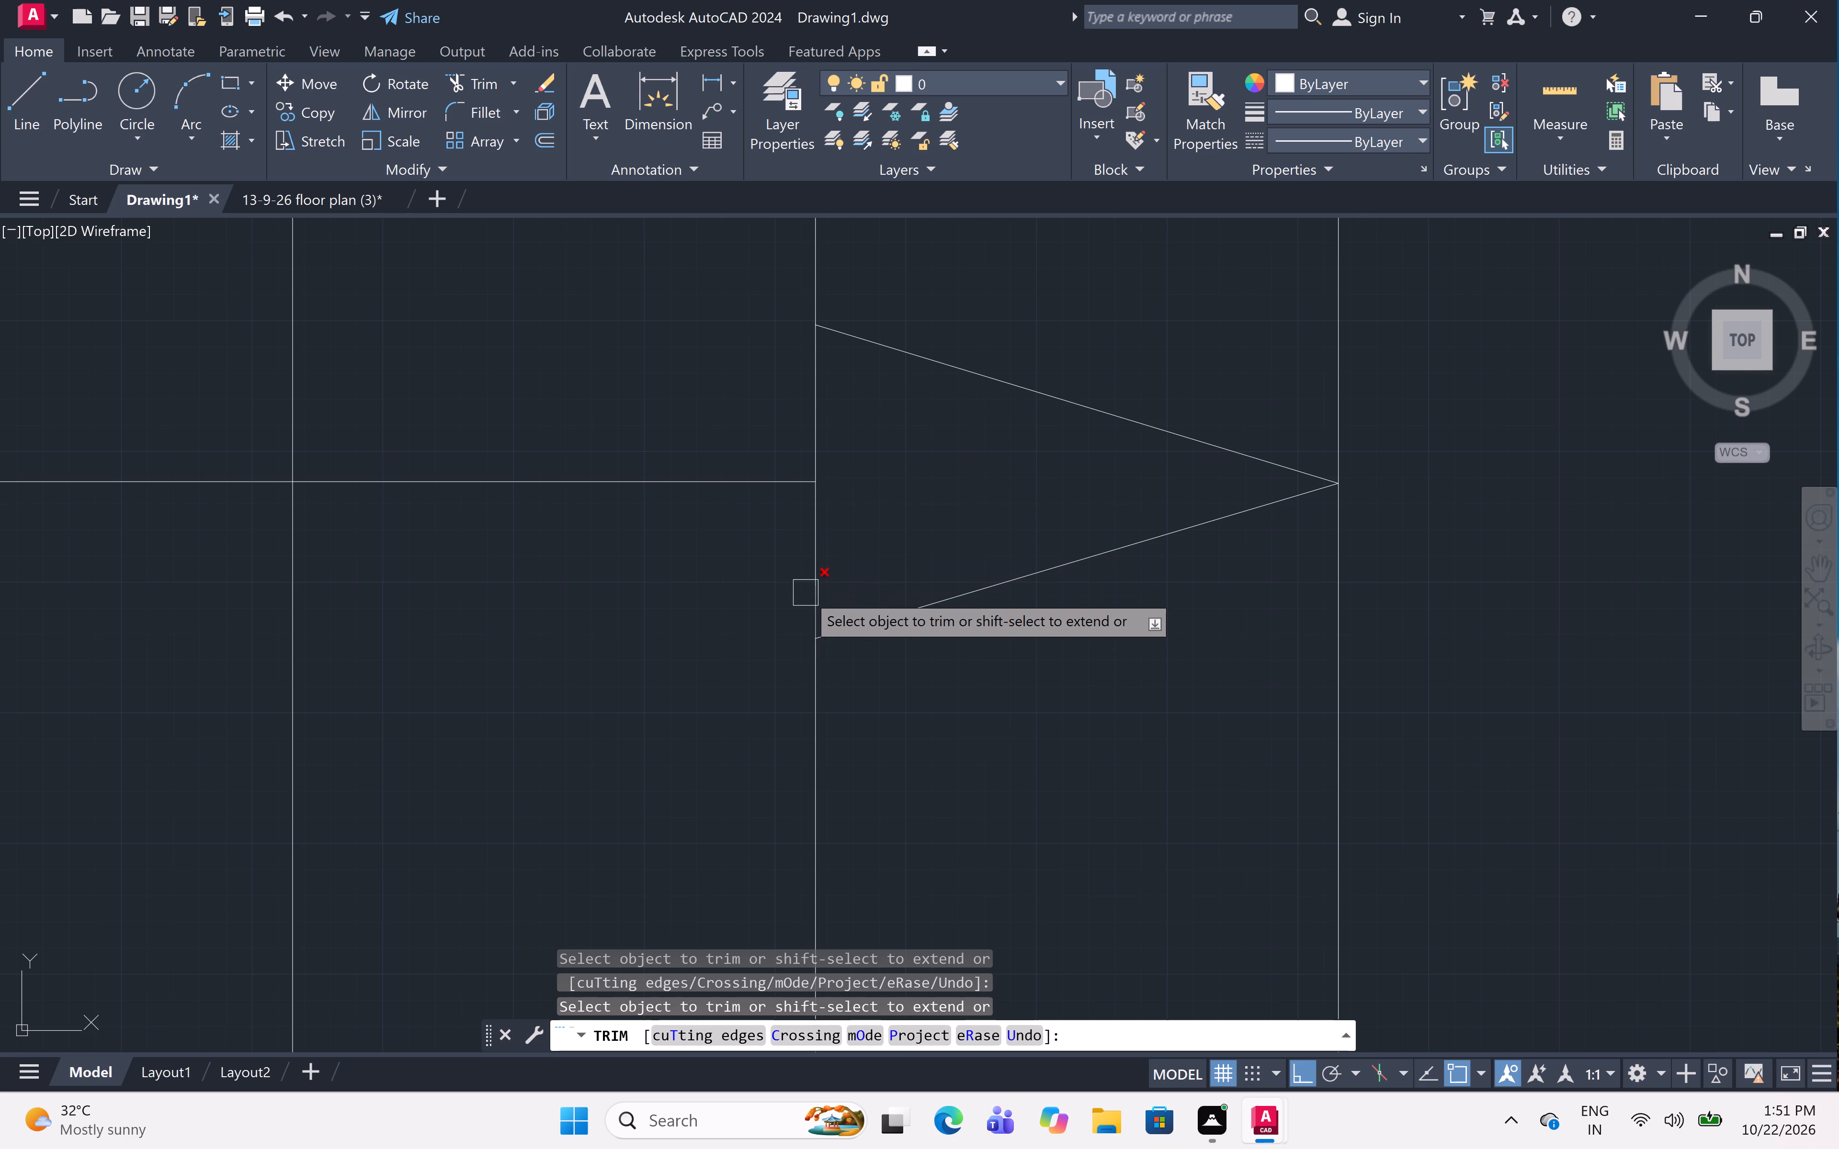
click(815, 608)
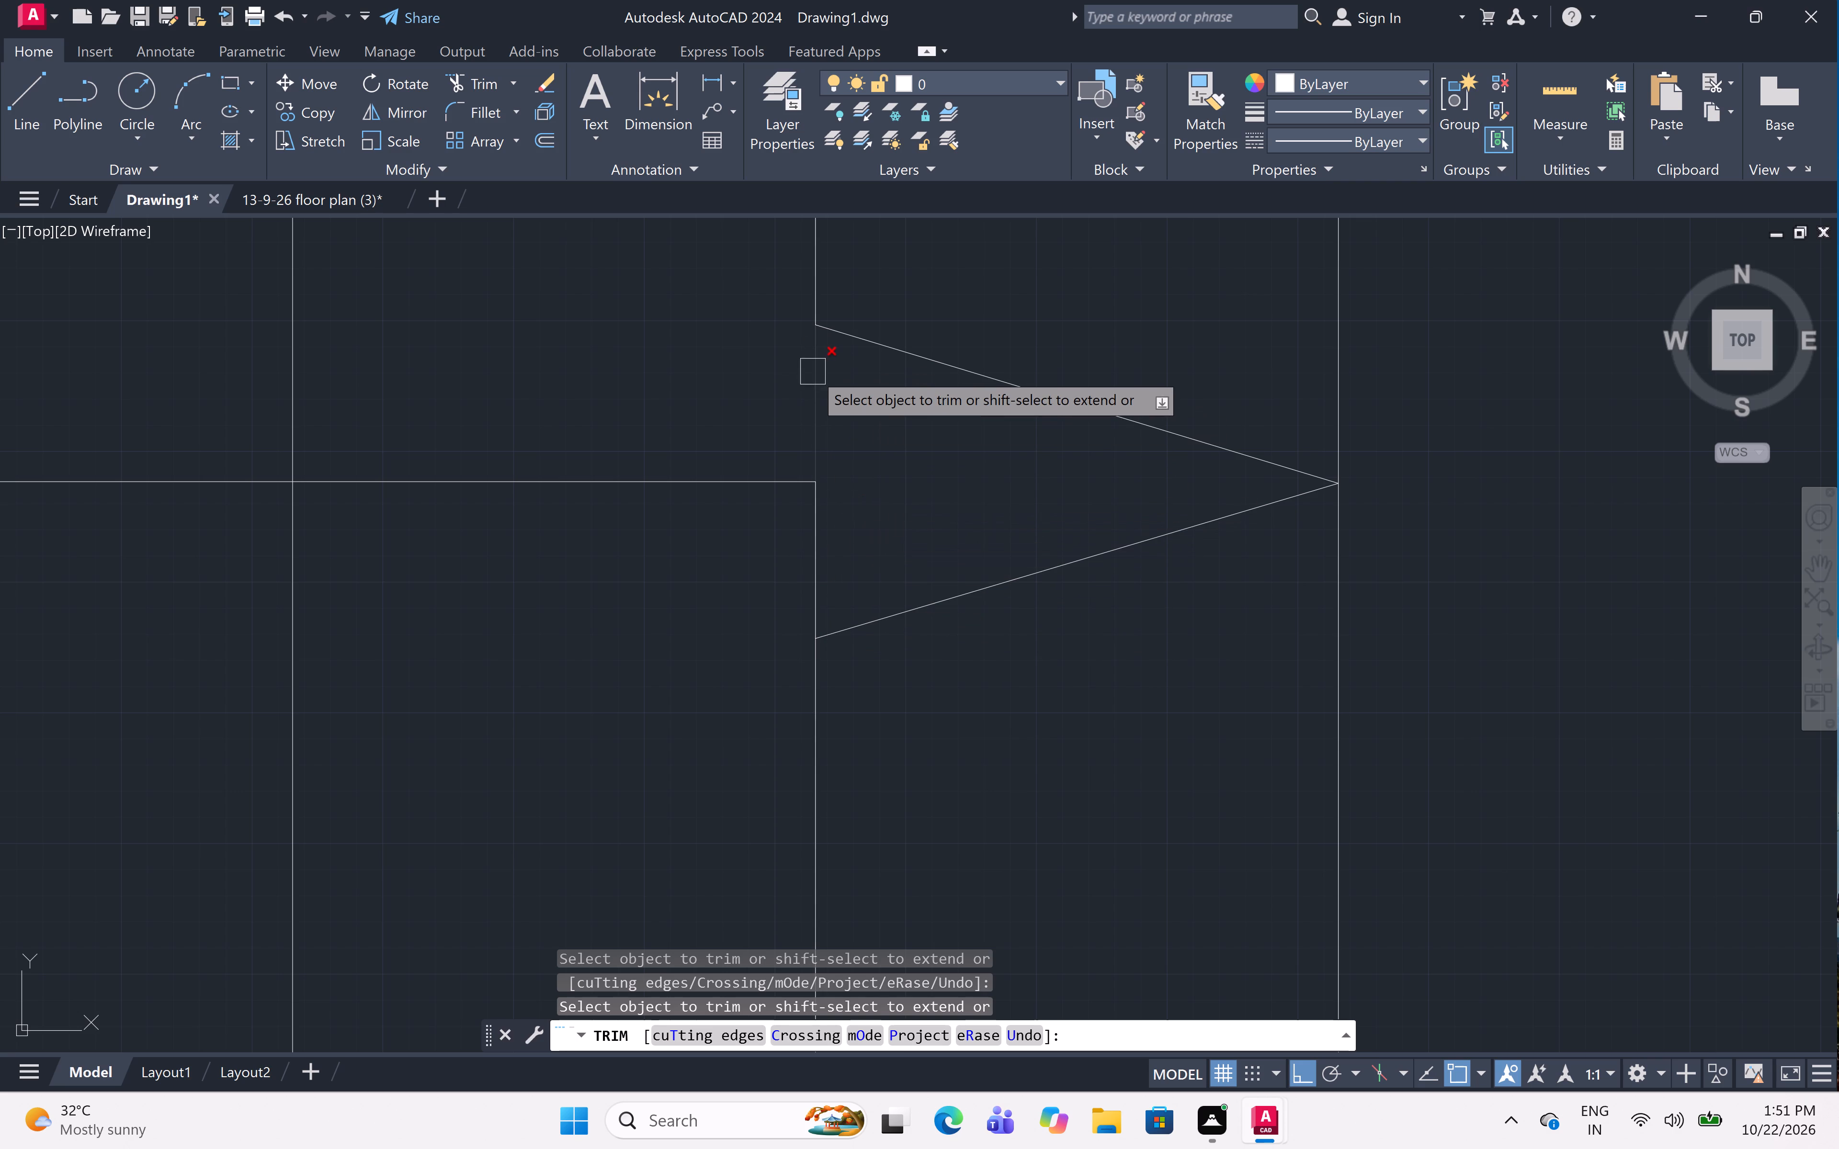
key(Escape)
Draw a single vertical line joining the stair arrowhead's upper and lower base corners.
text(l)
key(space)
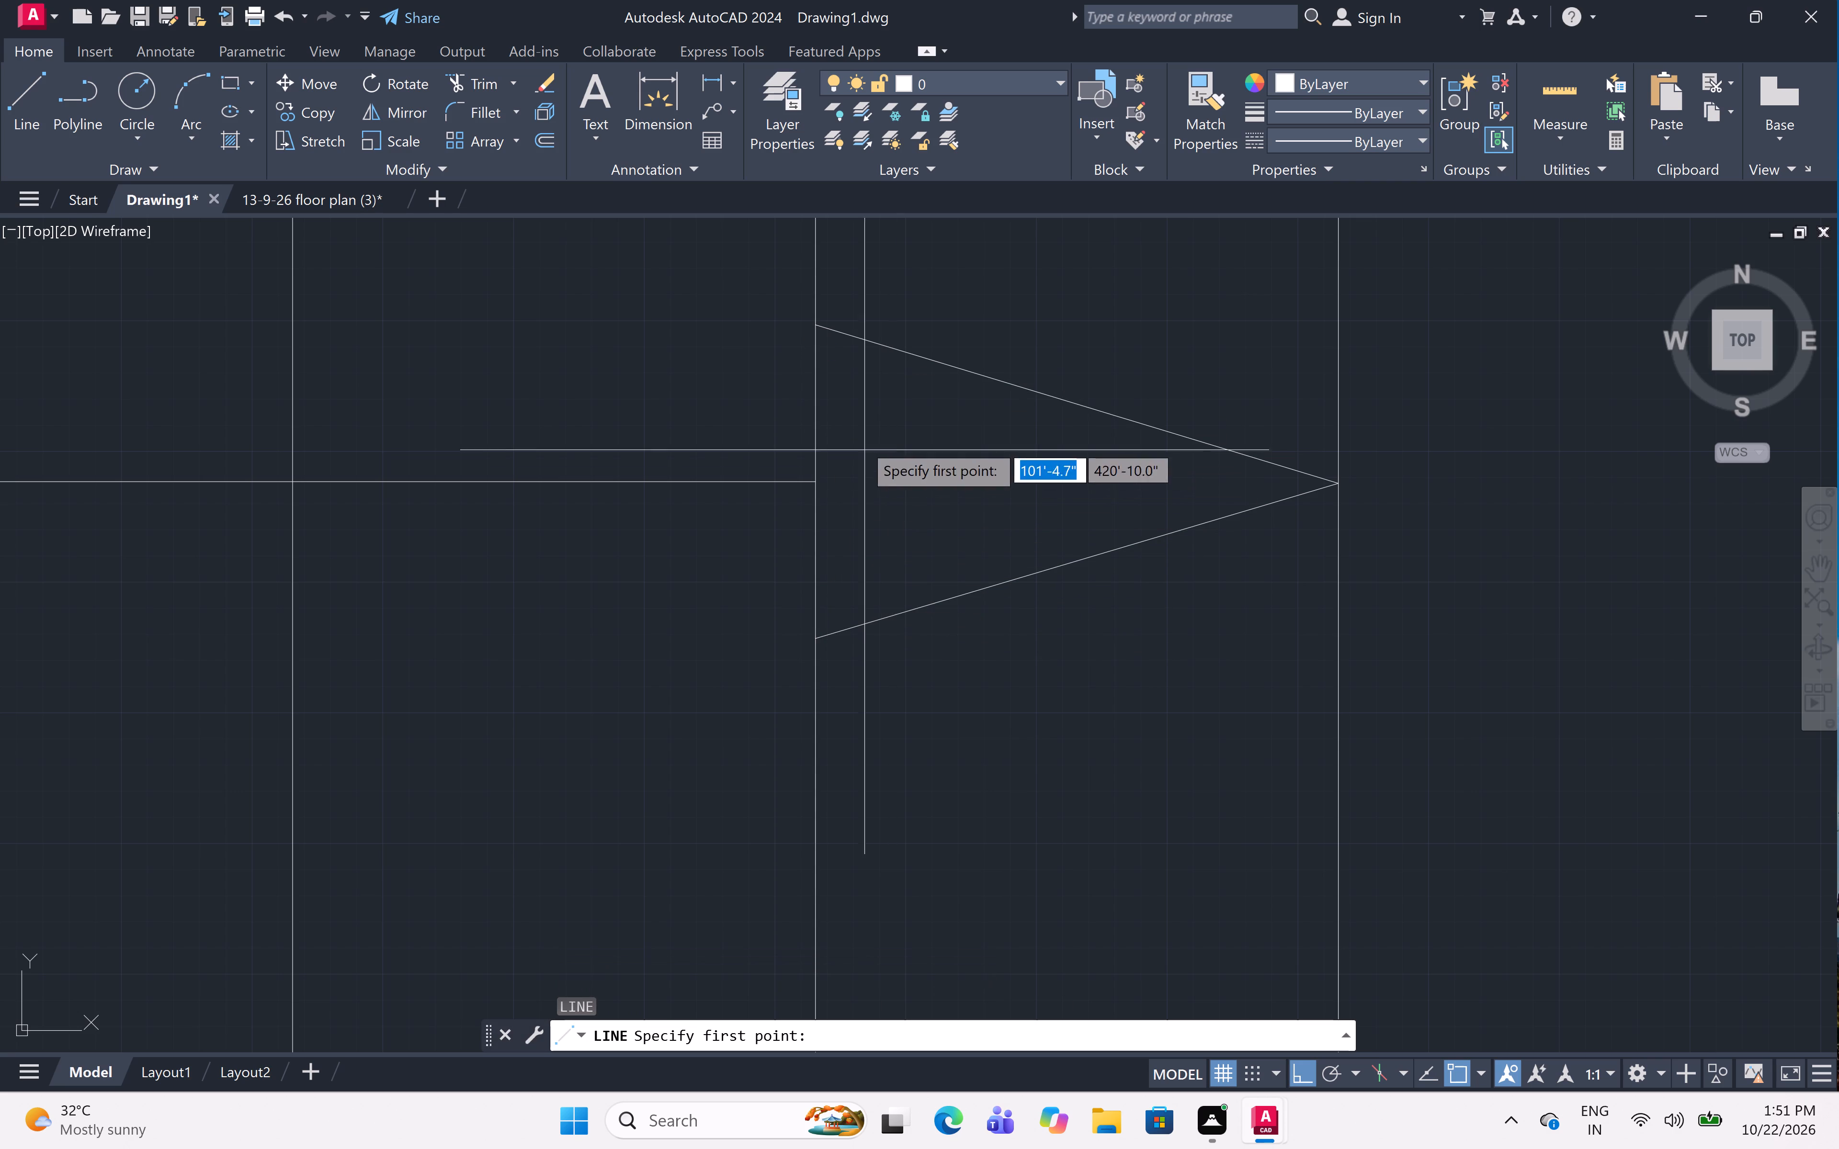
click(809, 324)
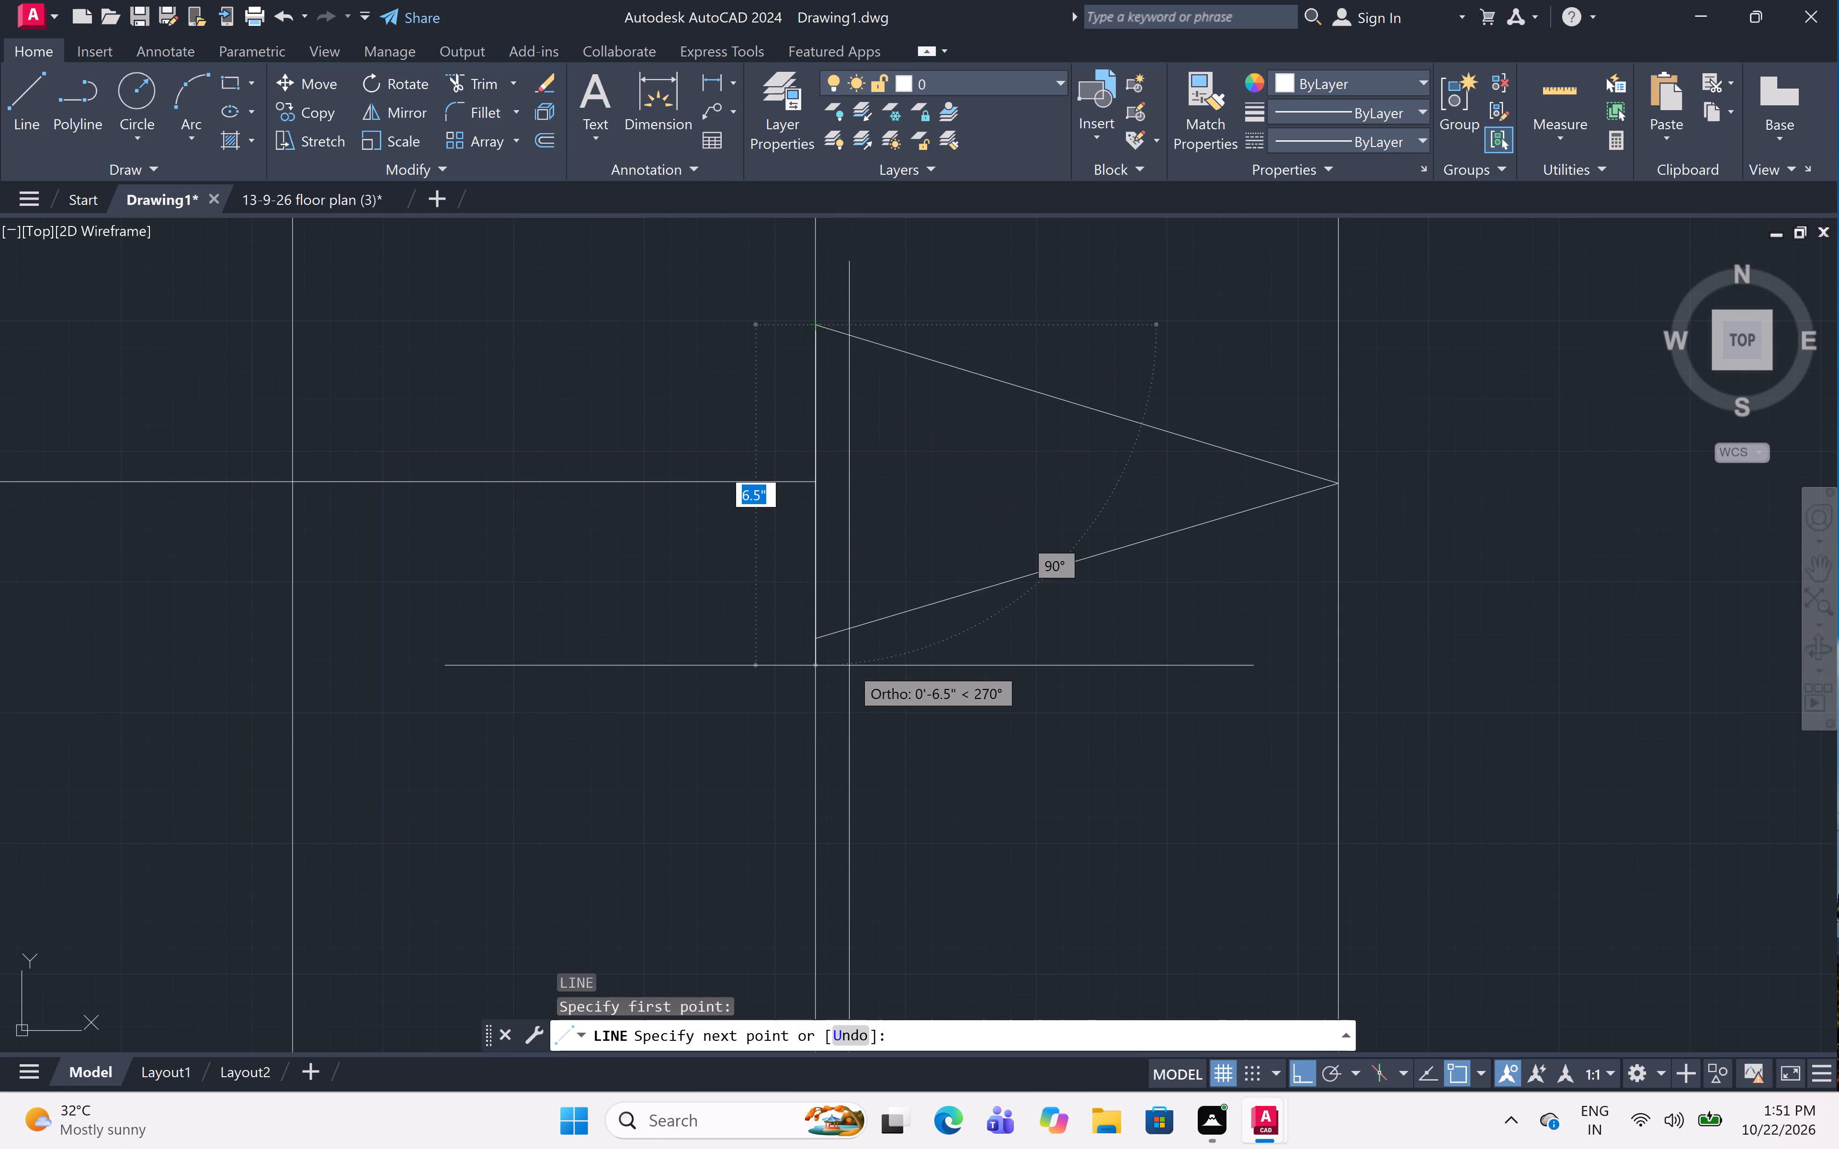
click(813, 642)
key(Escape)
Fill the small square column at the portico's lower outer corner with a solid hatch in red 237,31,36.
scroll(959, 554, down, 3)
middle_drag(959, 556, 913, 654)
scroll(948, 574, down, 2)
middle_drag(948, 574, 1009, 487)
scroll(1057, 448, down, 1)
middle_drag(1057, 451, 1050, 479)
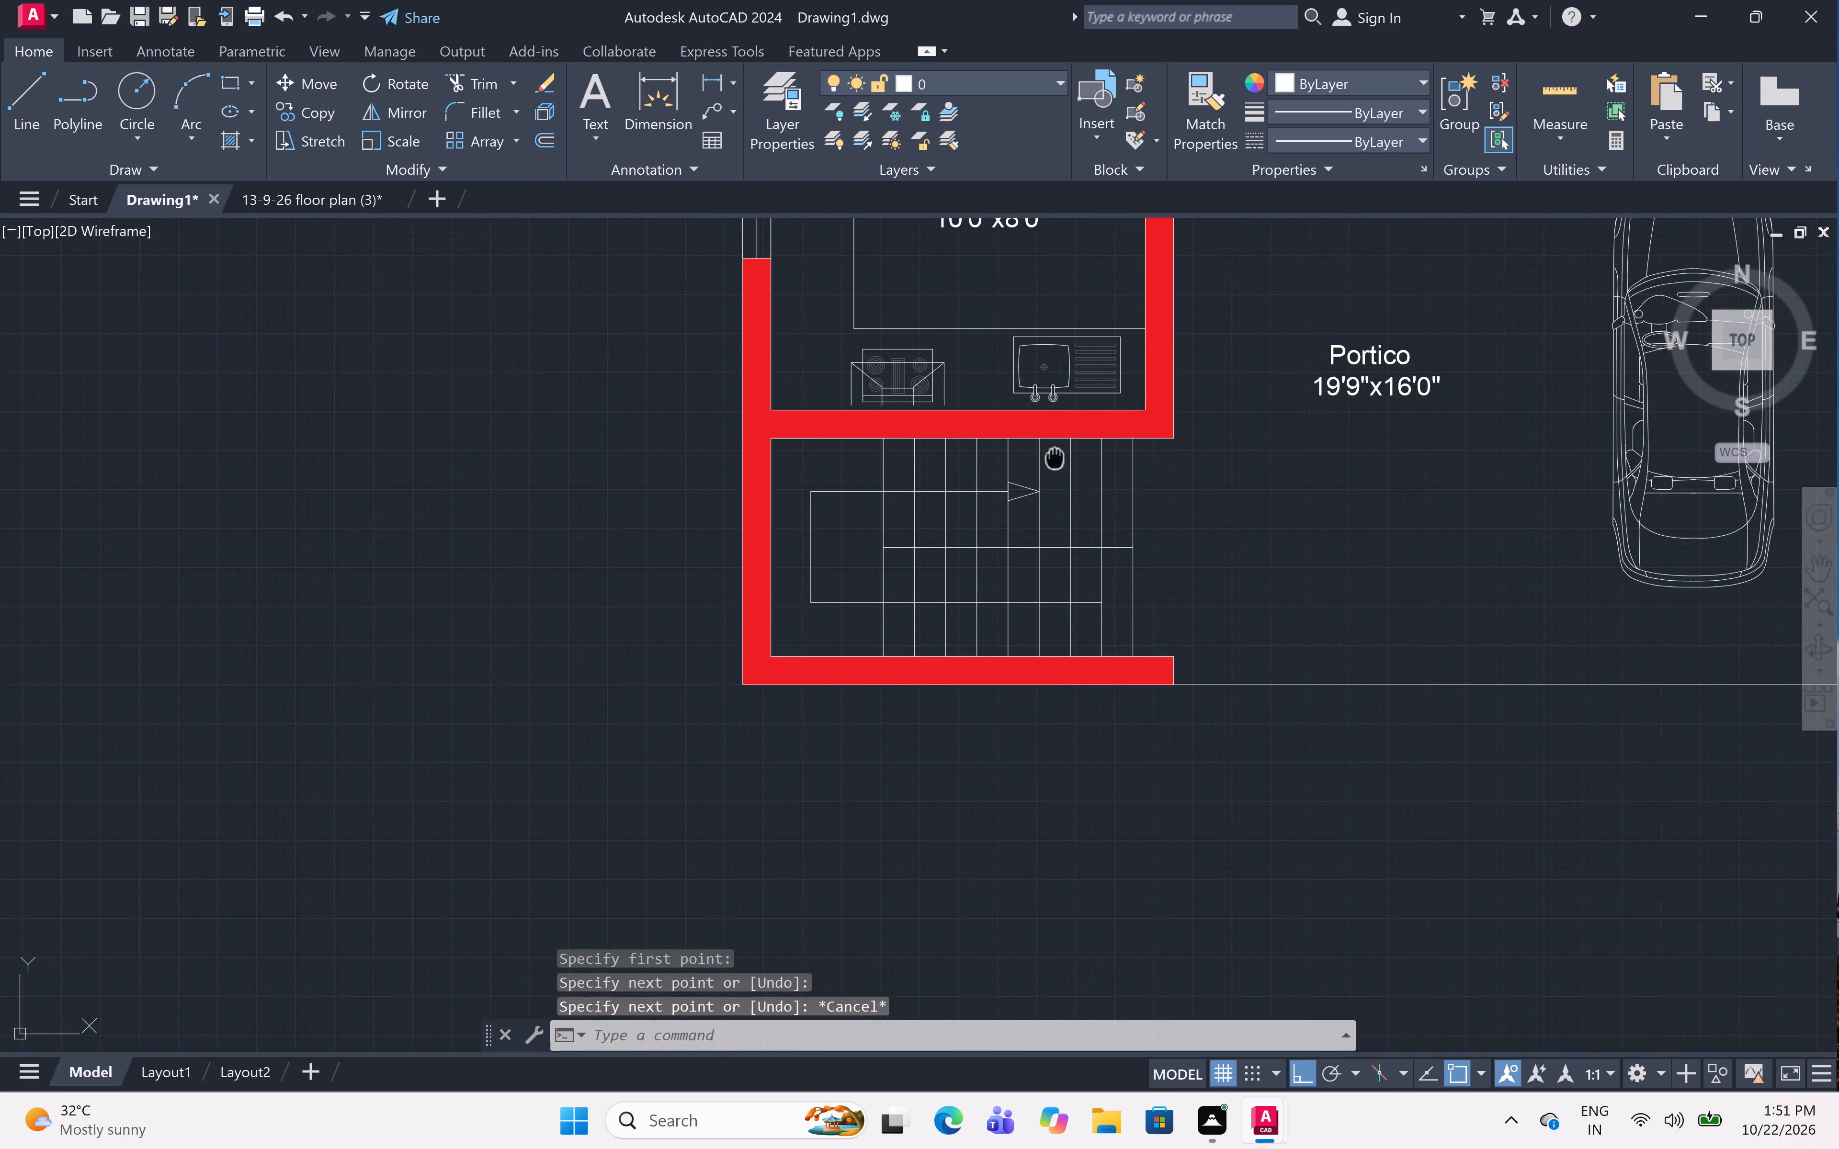
middle_drag(1050, 479, 1001, 571)
scroll(1210, 490, down, 1)
middle_drag(1210, 490, 1052, 641)
scroll(1139, 518, down, 1)
middle_drag(1139, 518, 974, 548)
scroll(1148, 722, up, 3)
key(h)
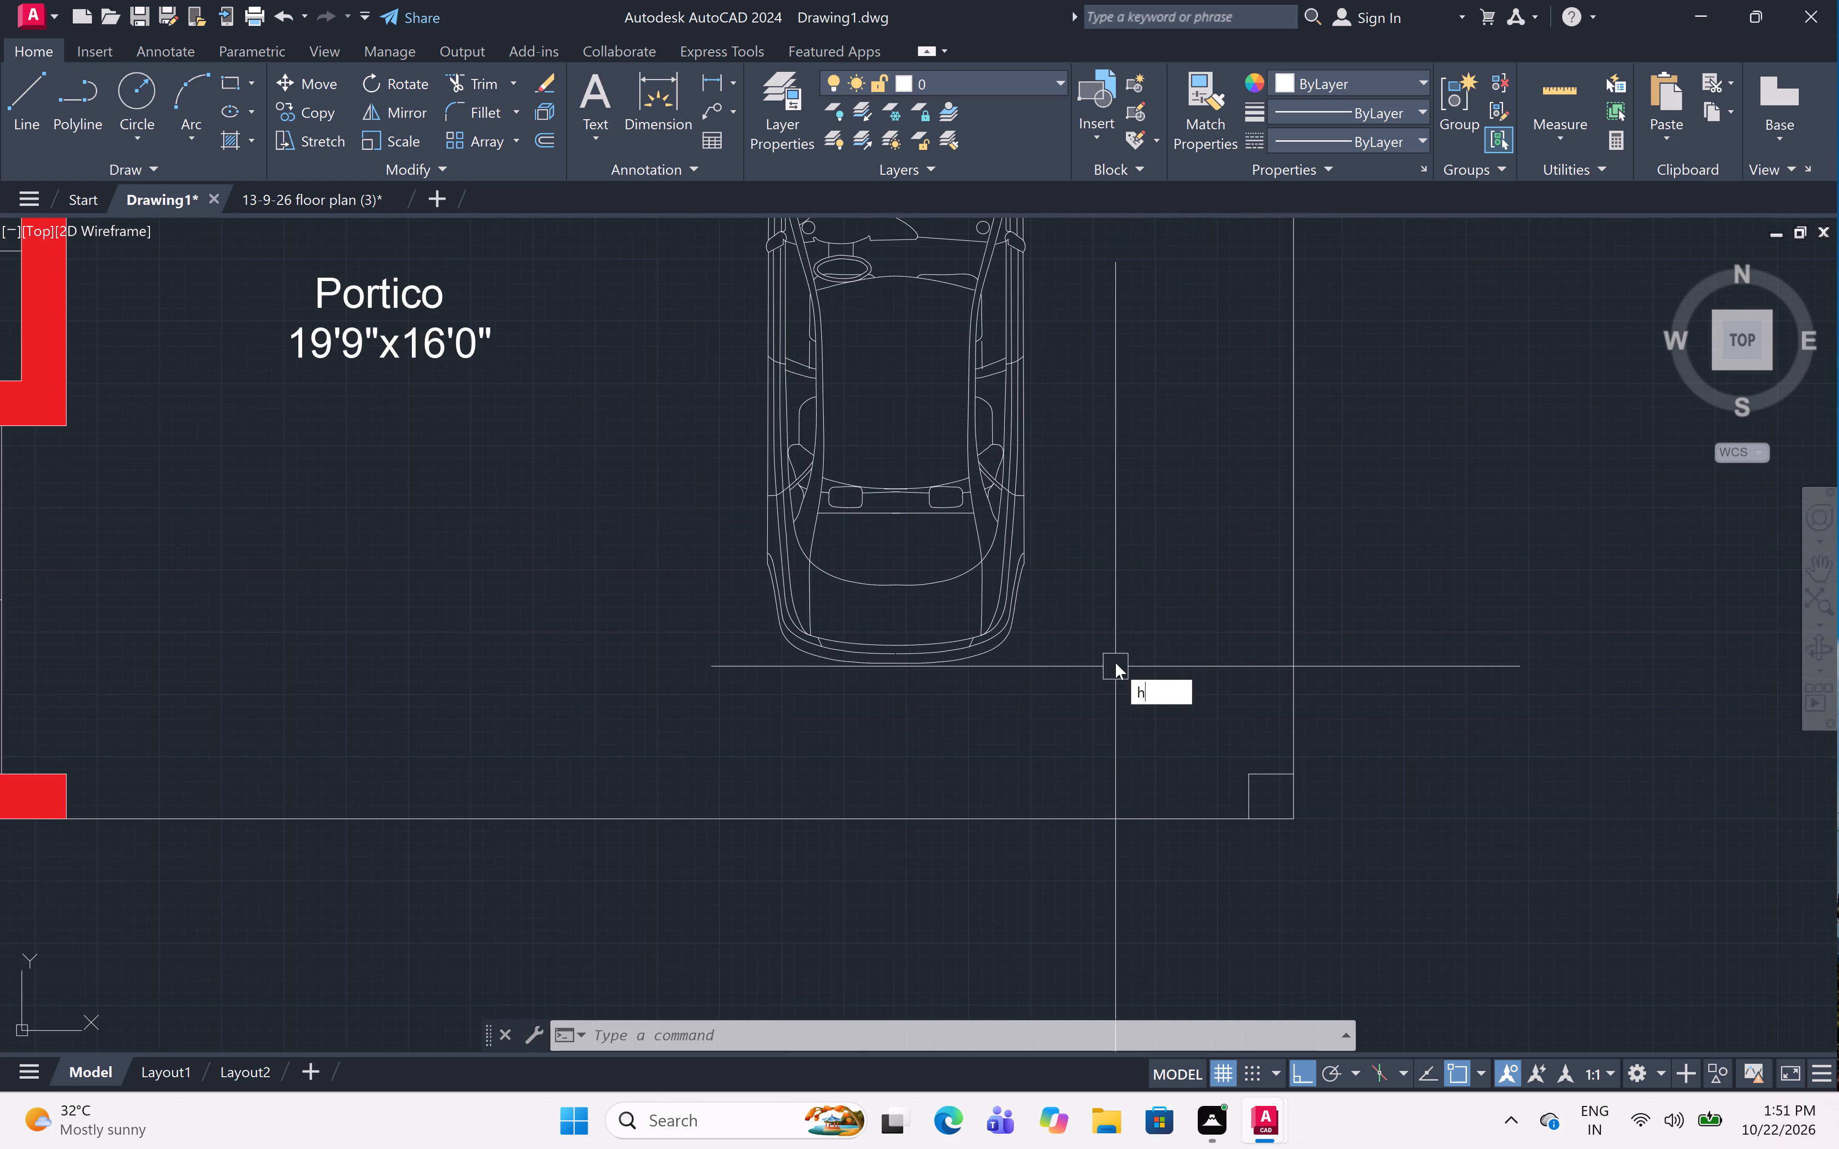
key(space)
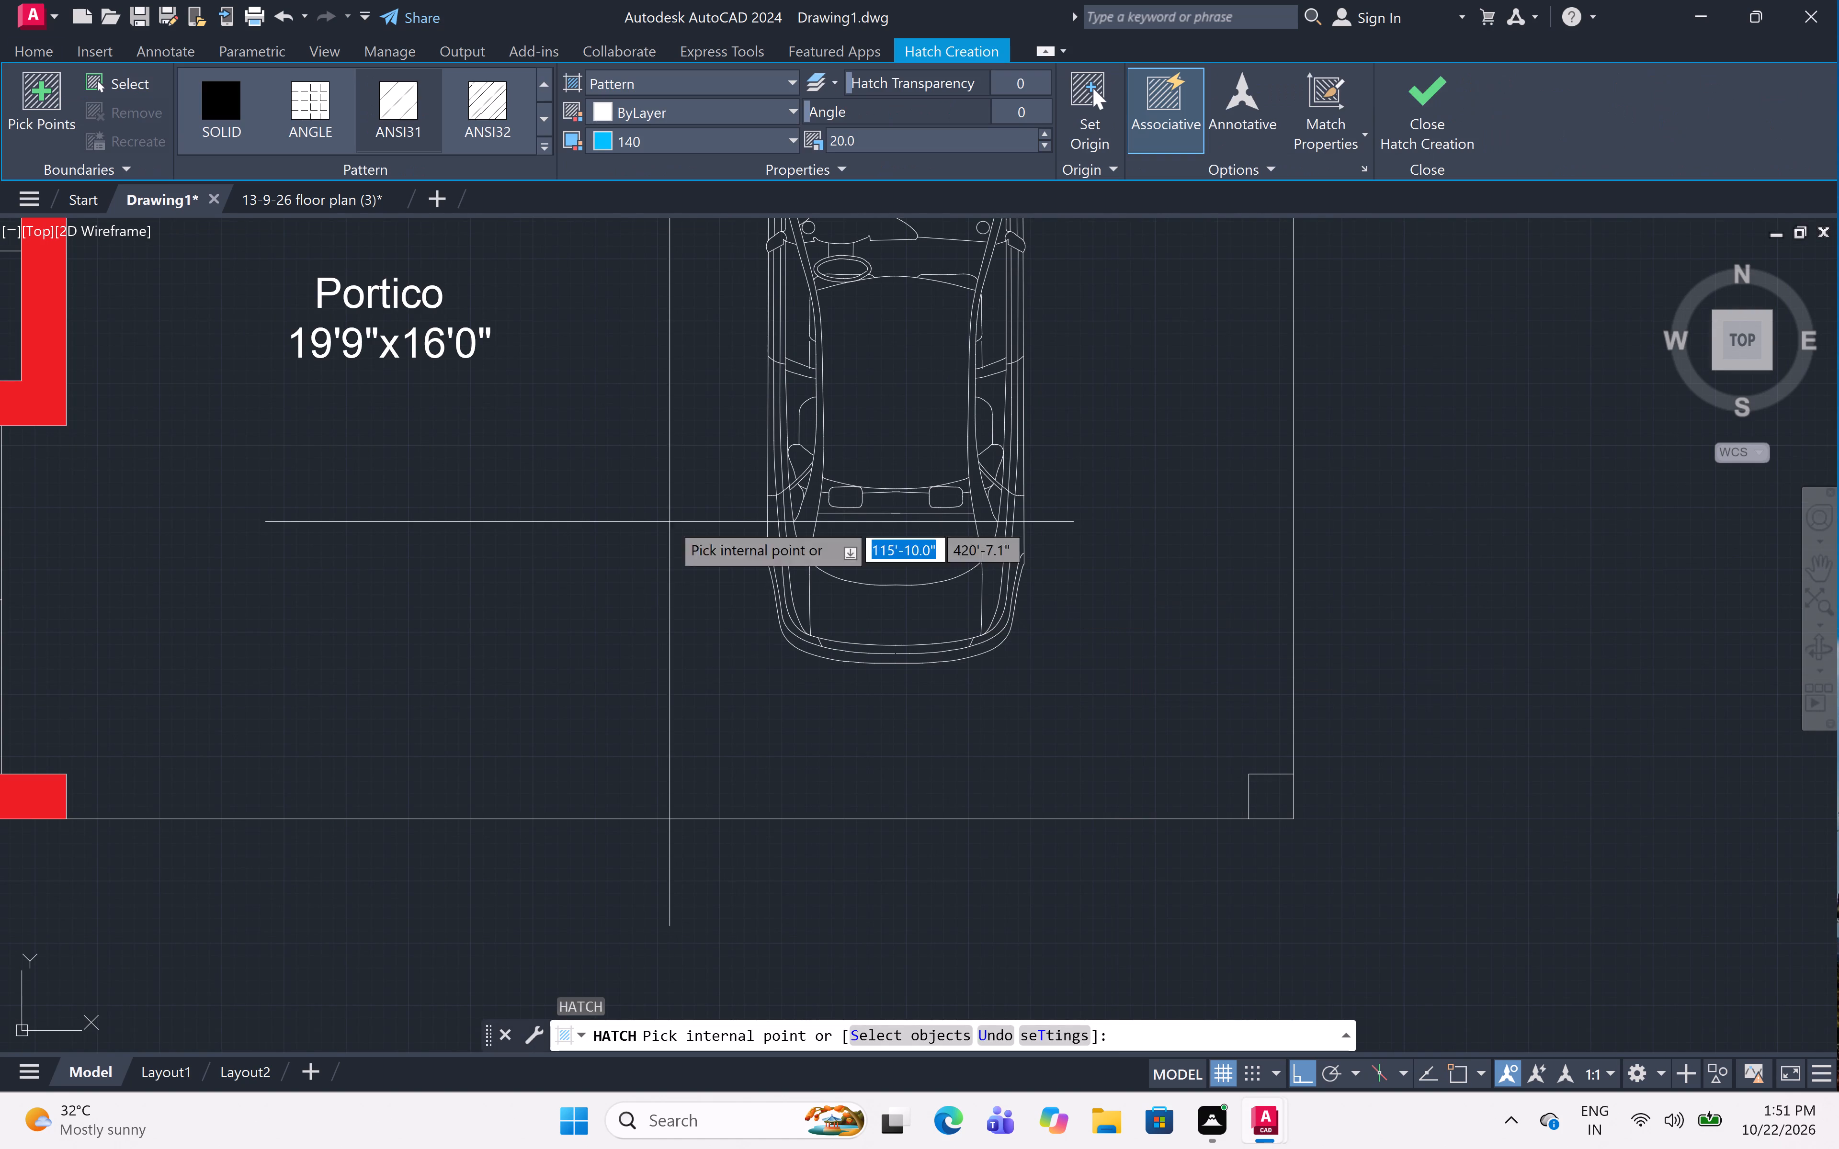
drag(721, 85, 722, 92)
click(722, 115)
click(723, 108)
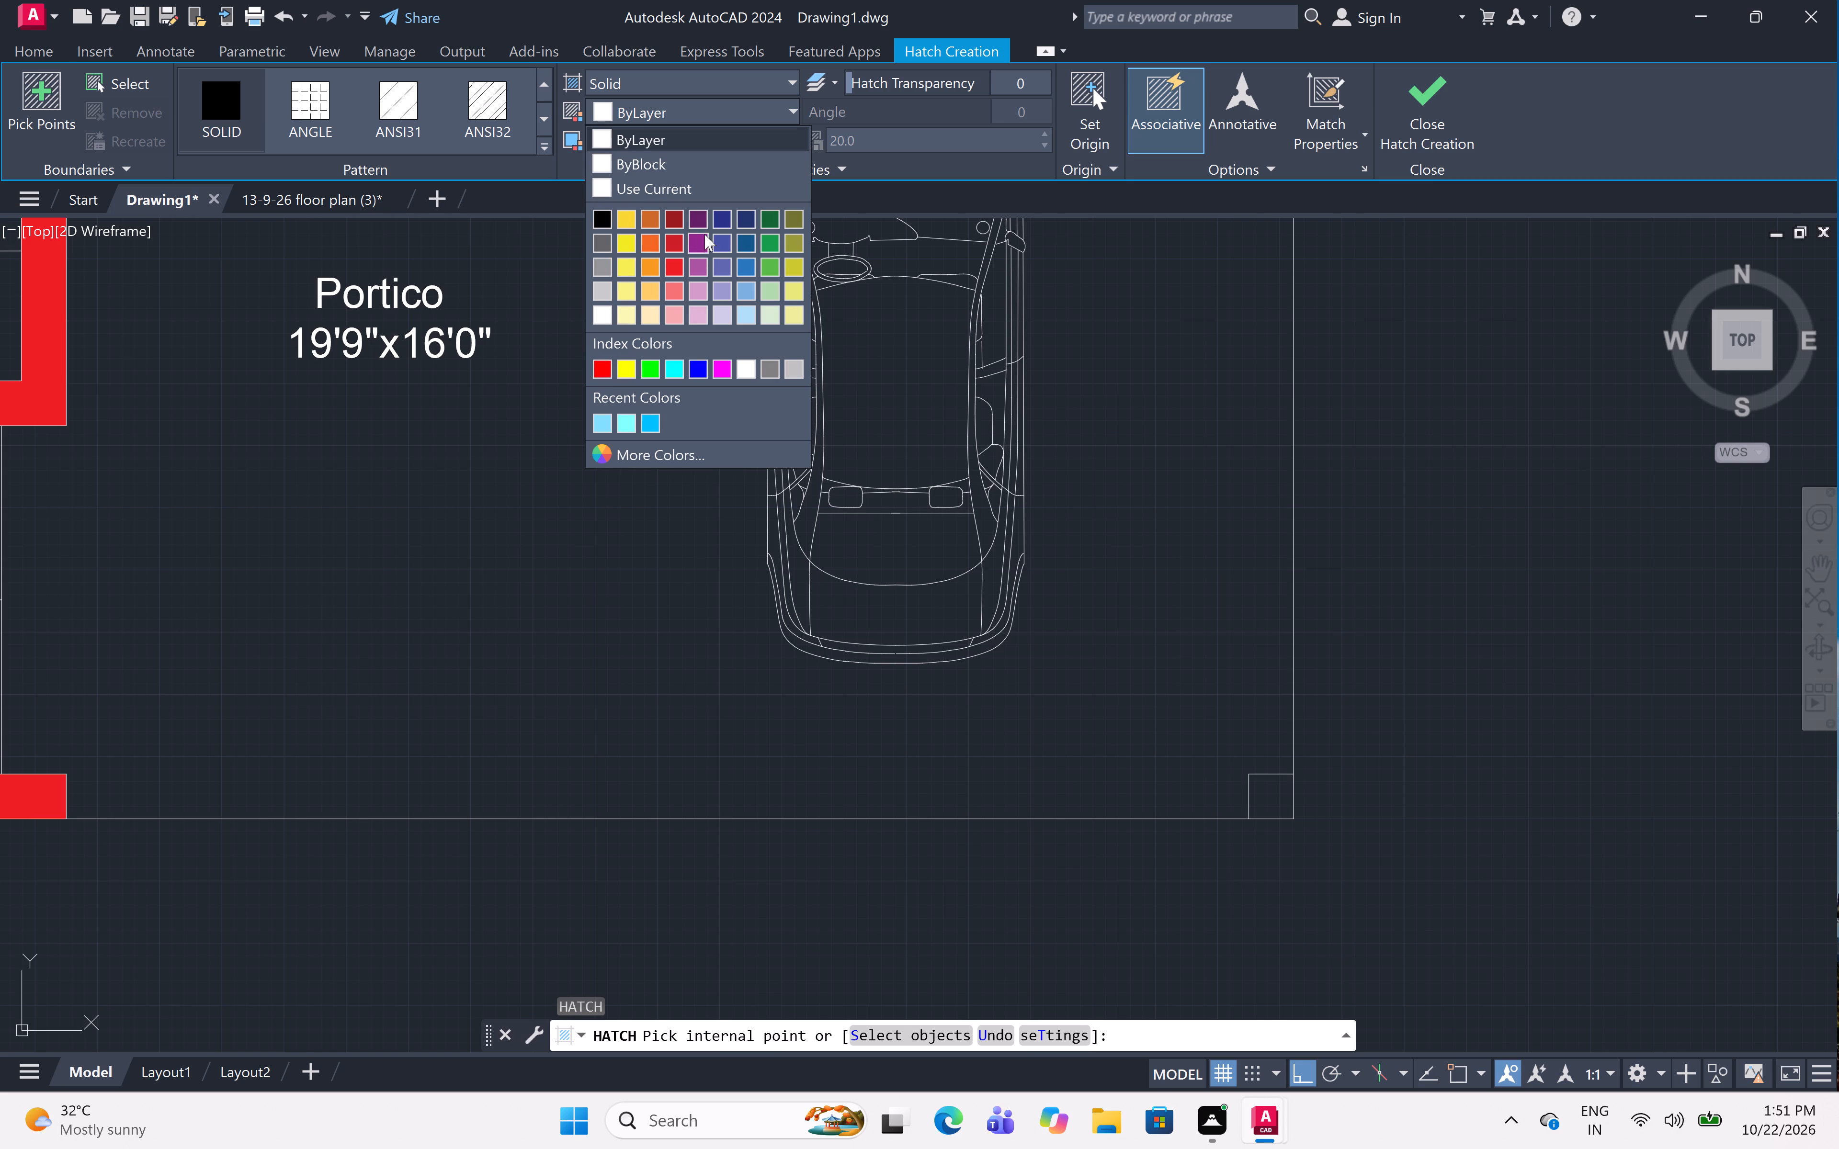
click(678, 261)
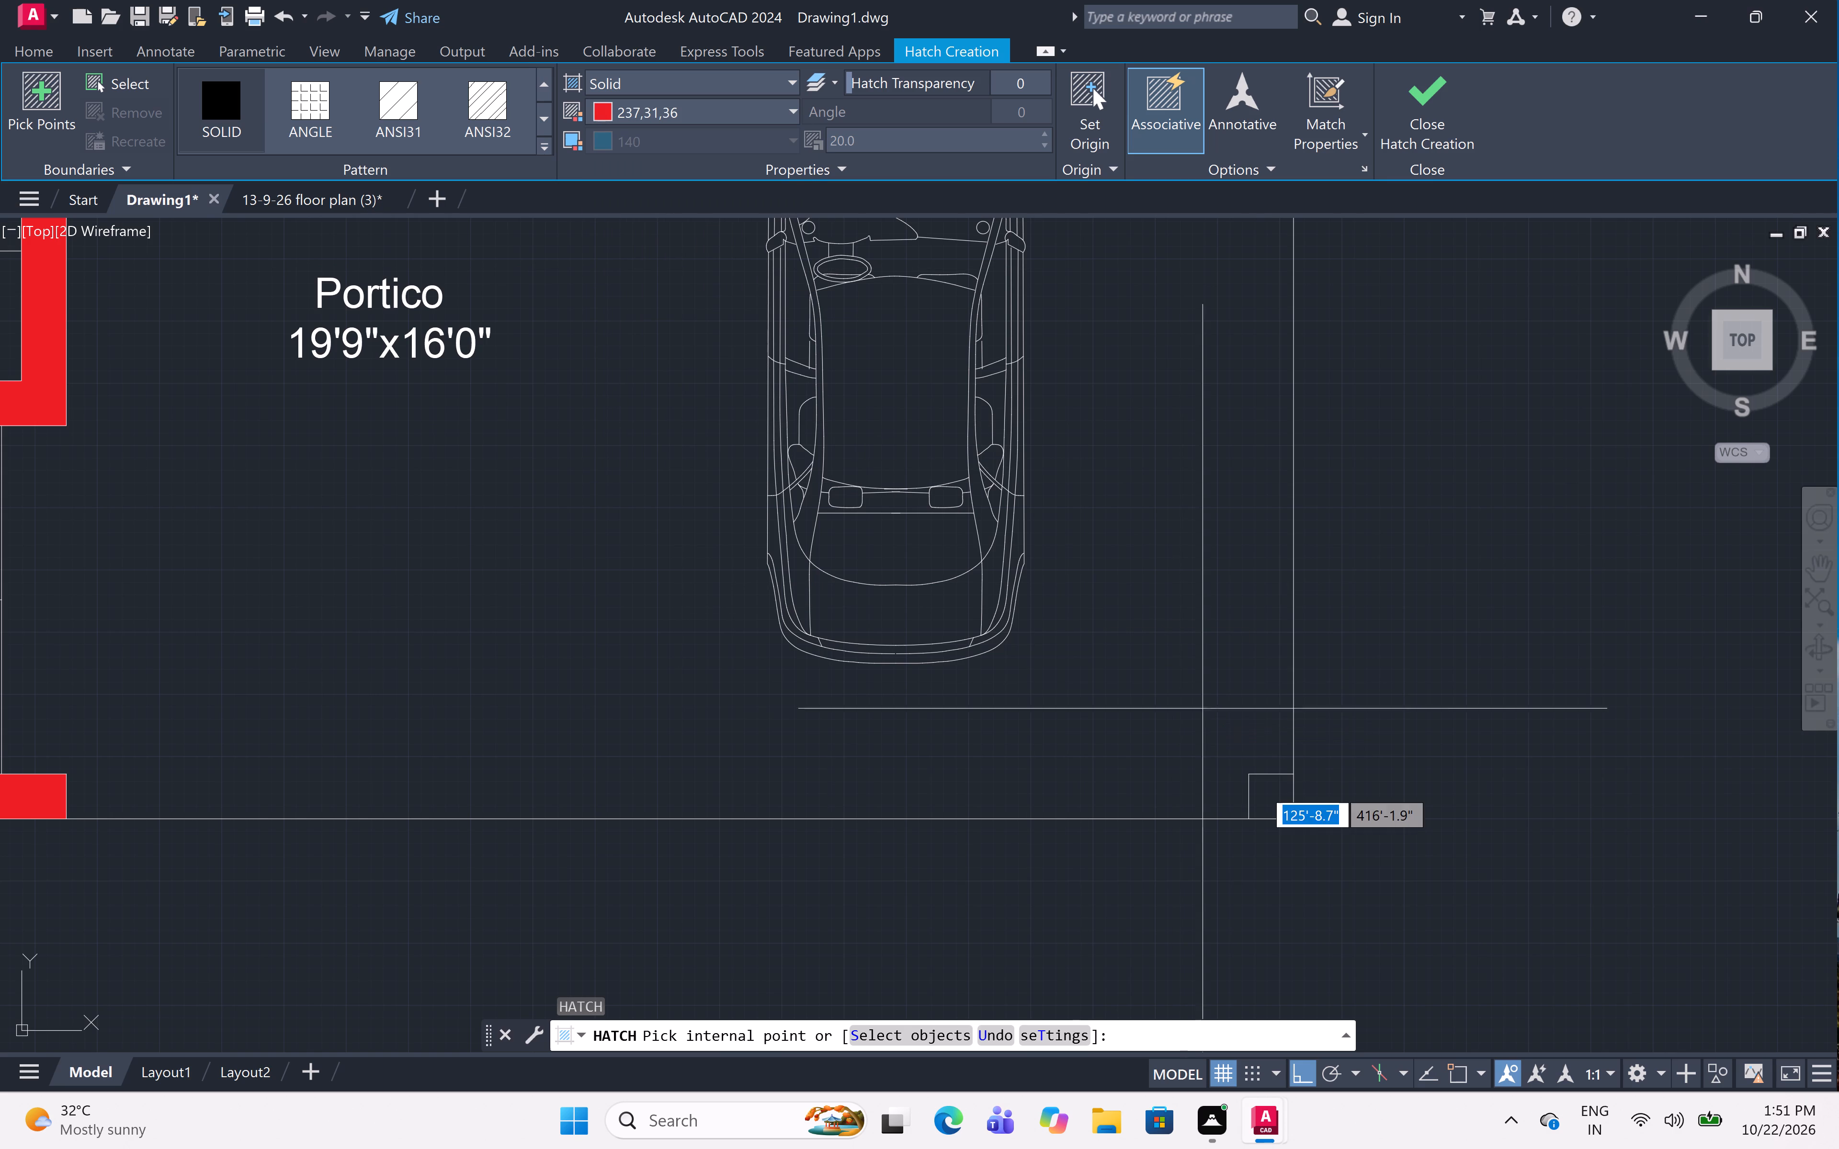
click(1282, 800)
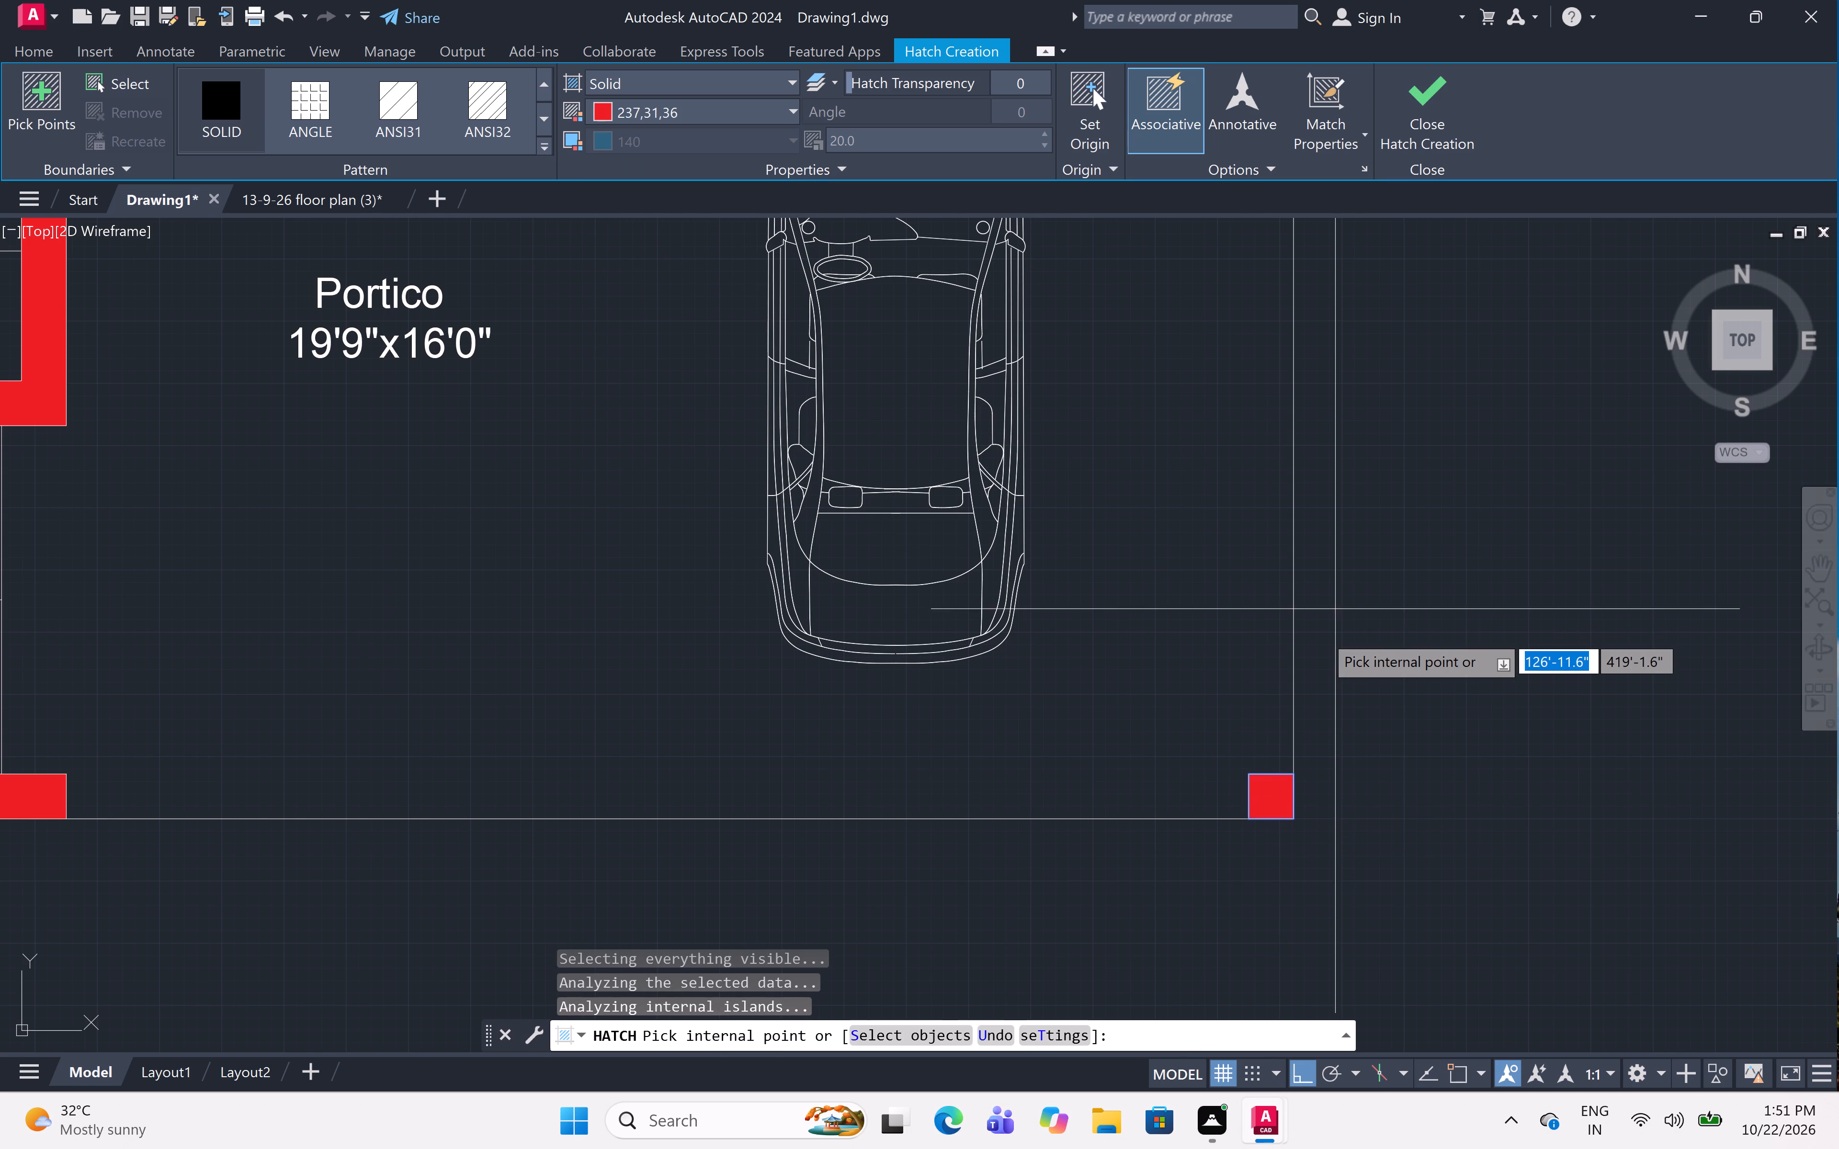
key(Escape)
Set the Standard dimension style's linear units to Engineering format with 0'-0.0" precision.
scroll(1315, 611, down, 2)
middle_drag(1315, 608, 1315, 609)
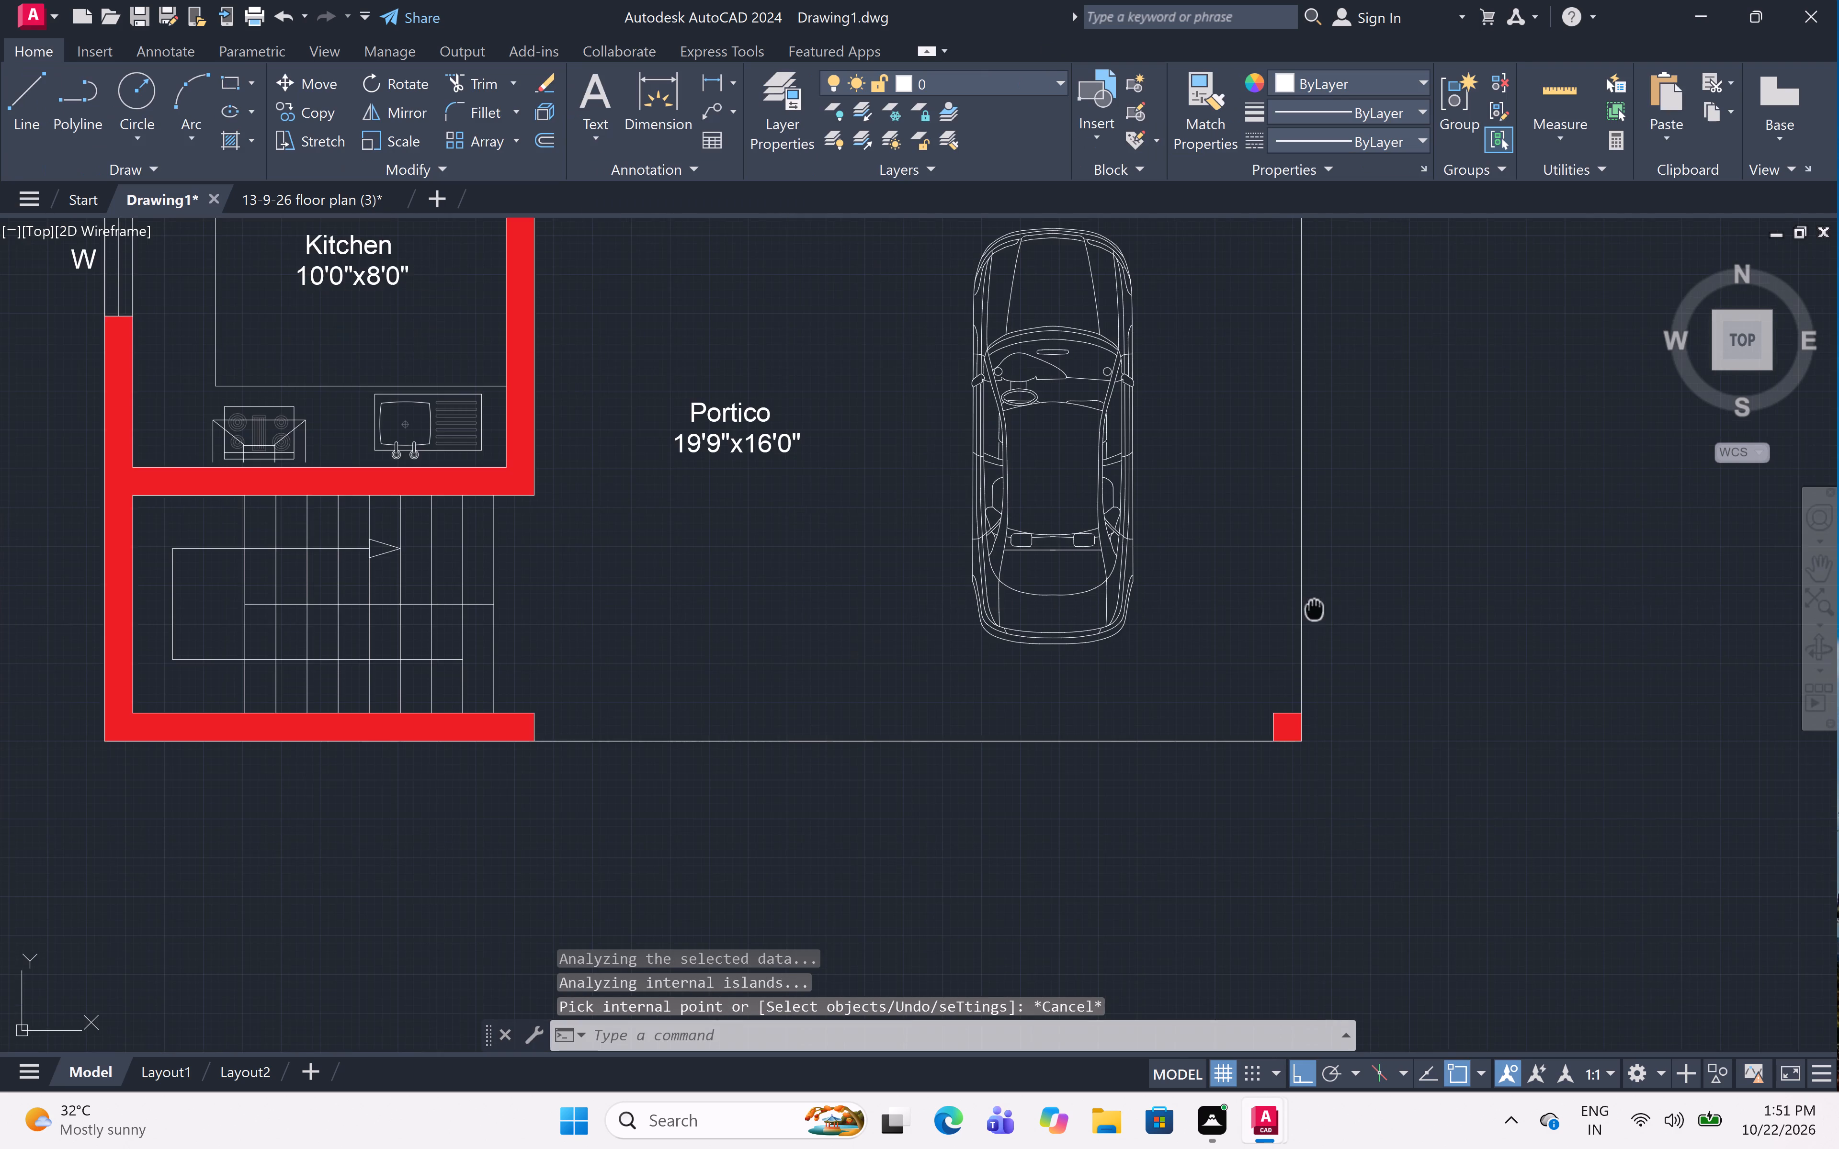
middle_drag(1315, 609, 1276, 758)
scroll(1294, 650, down, 1)
middle_drag(1296, 656, 1301, 702)
scroll(1313, 630, down, 1)
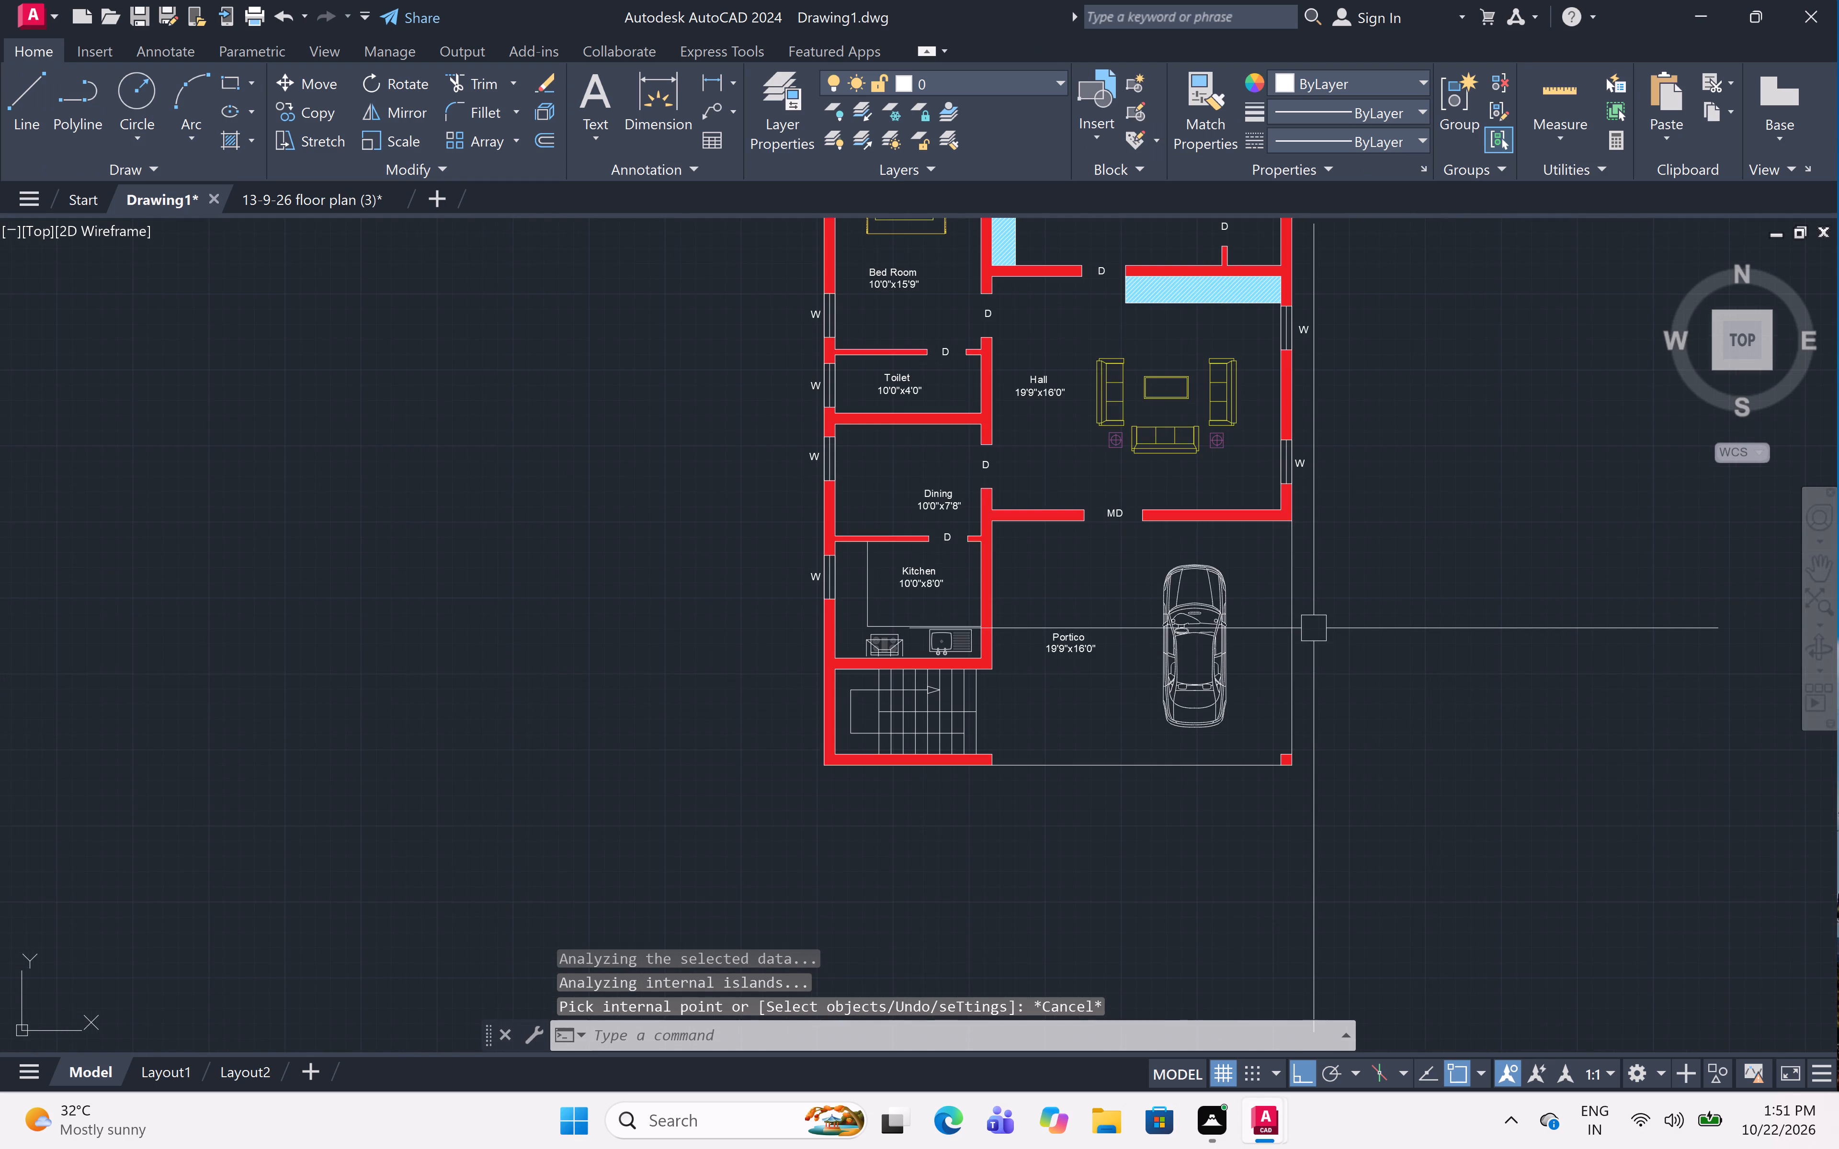
middle_drag(1312, 640, 1300, 768)
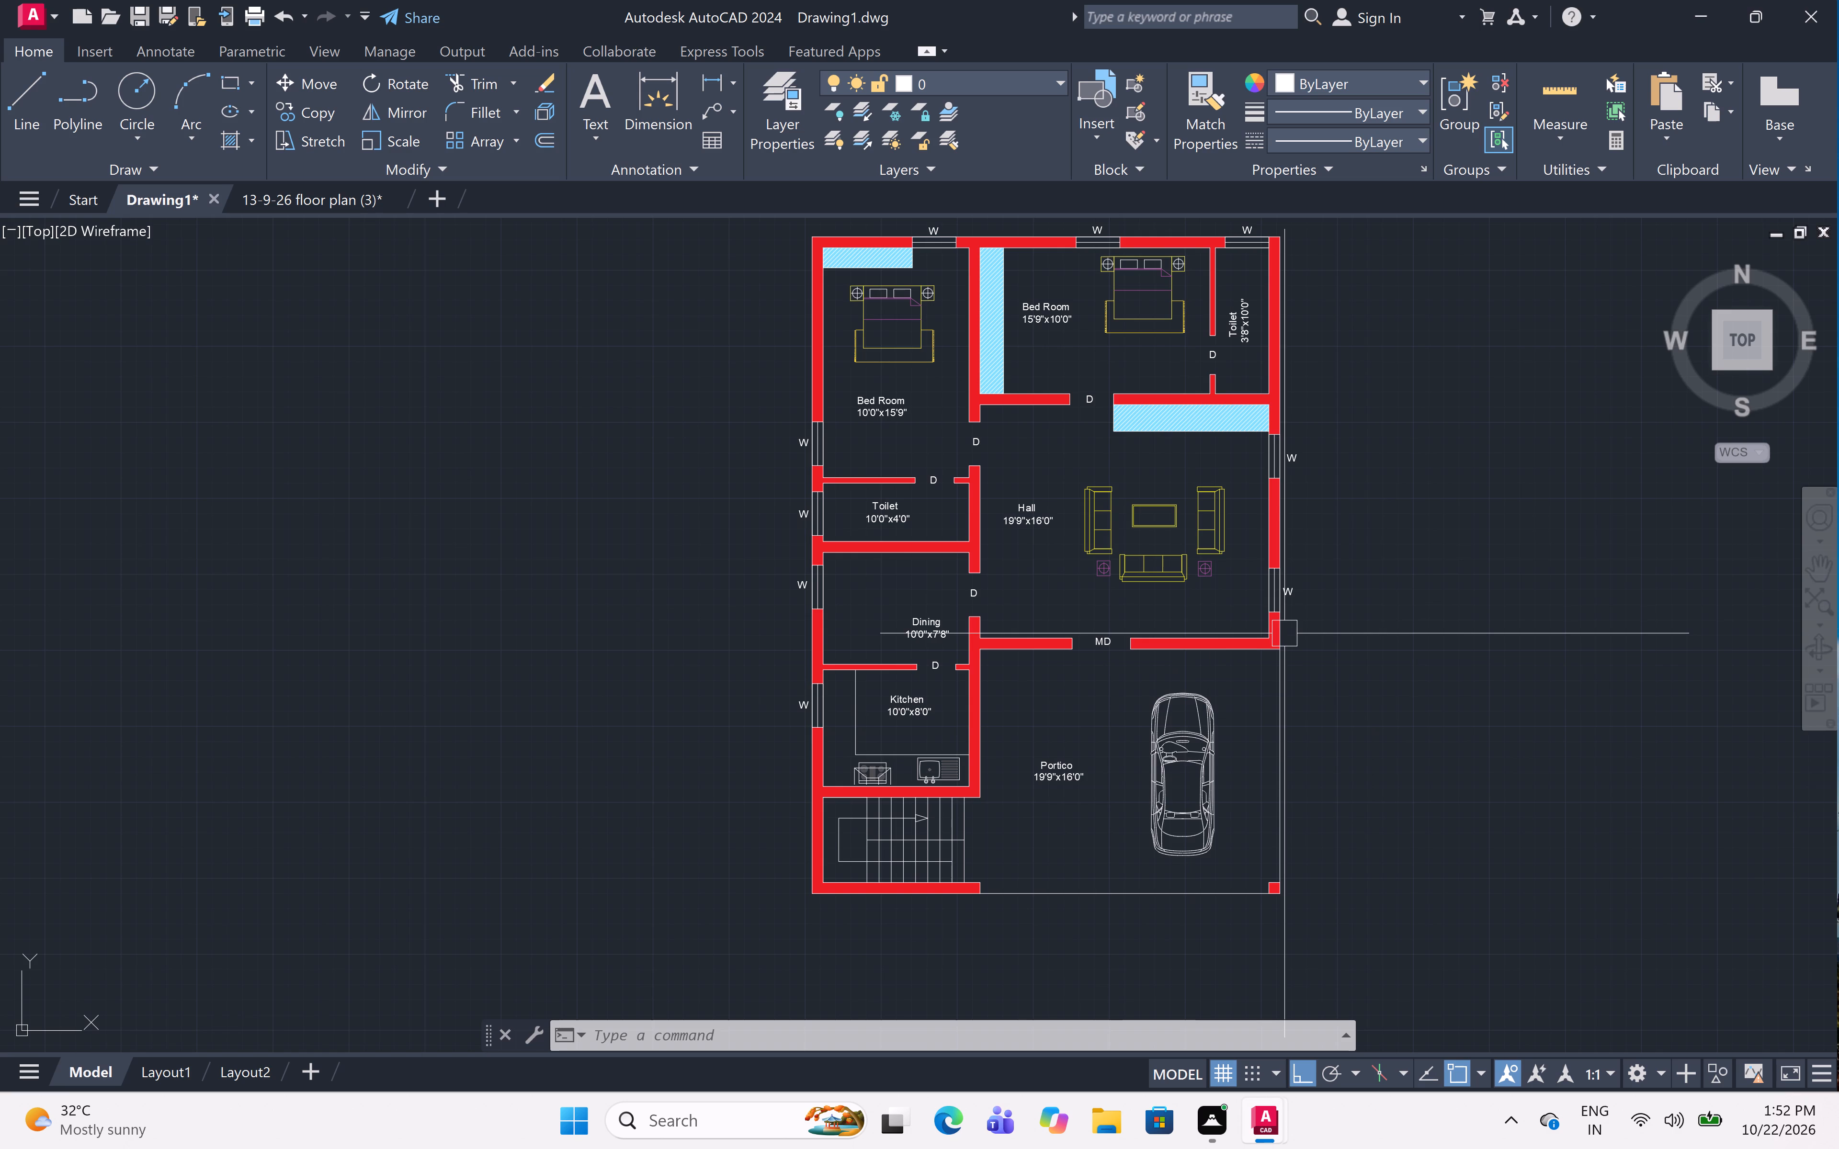
middle_drag(1288, 631, 1279, 694)
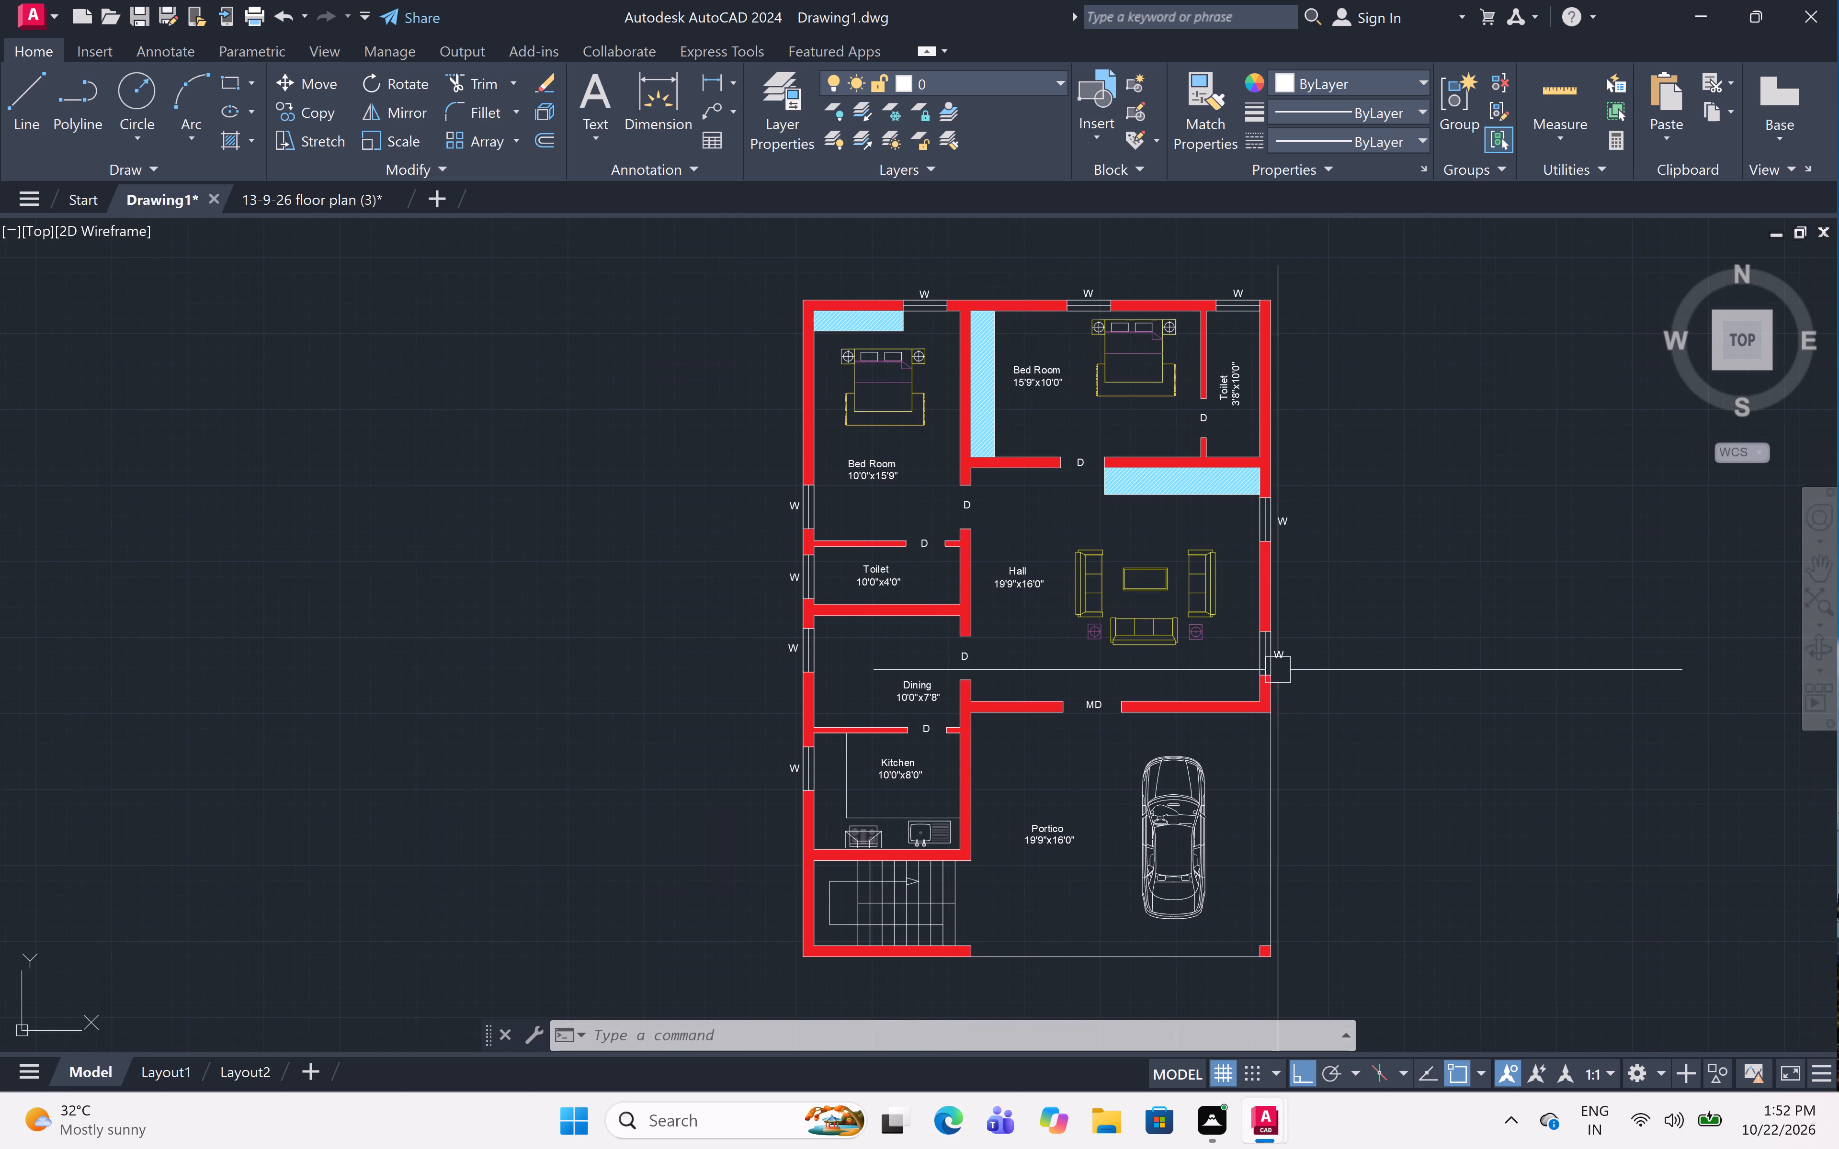
text(dim)
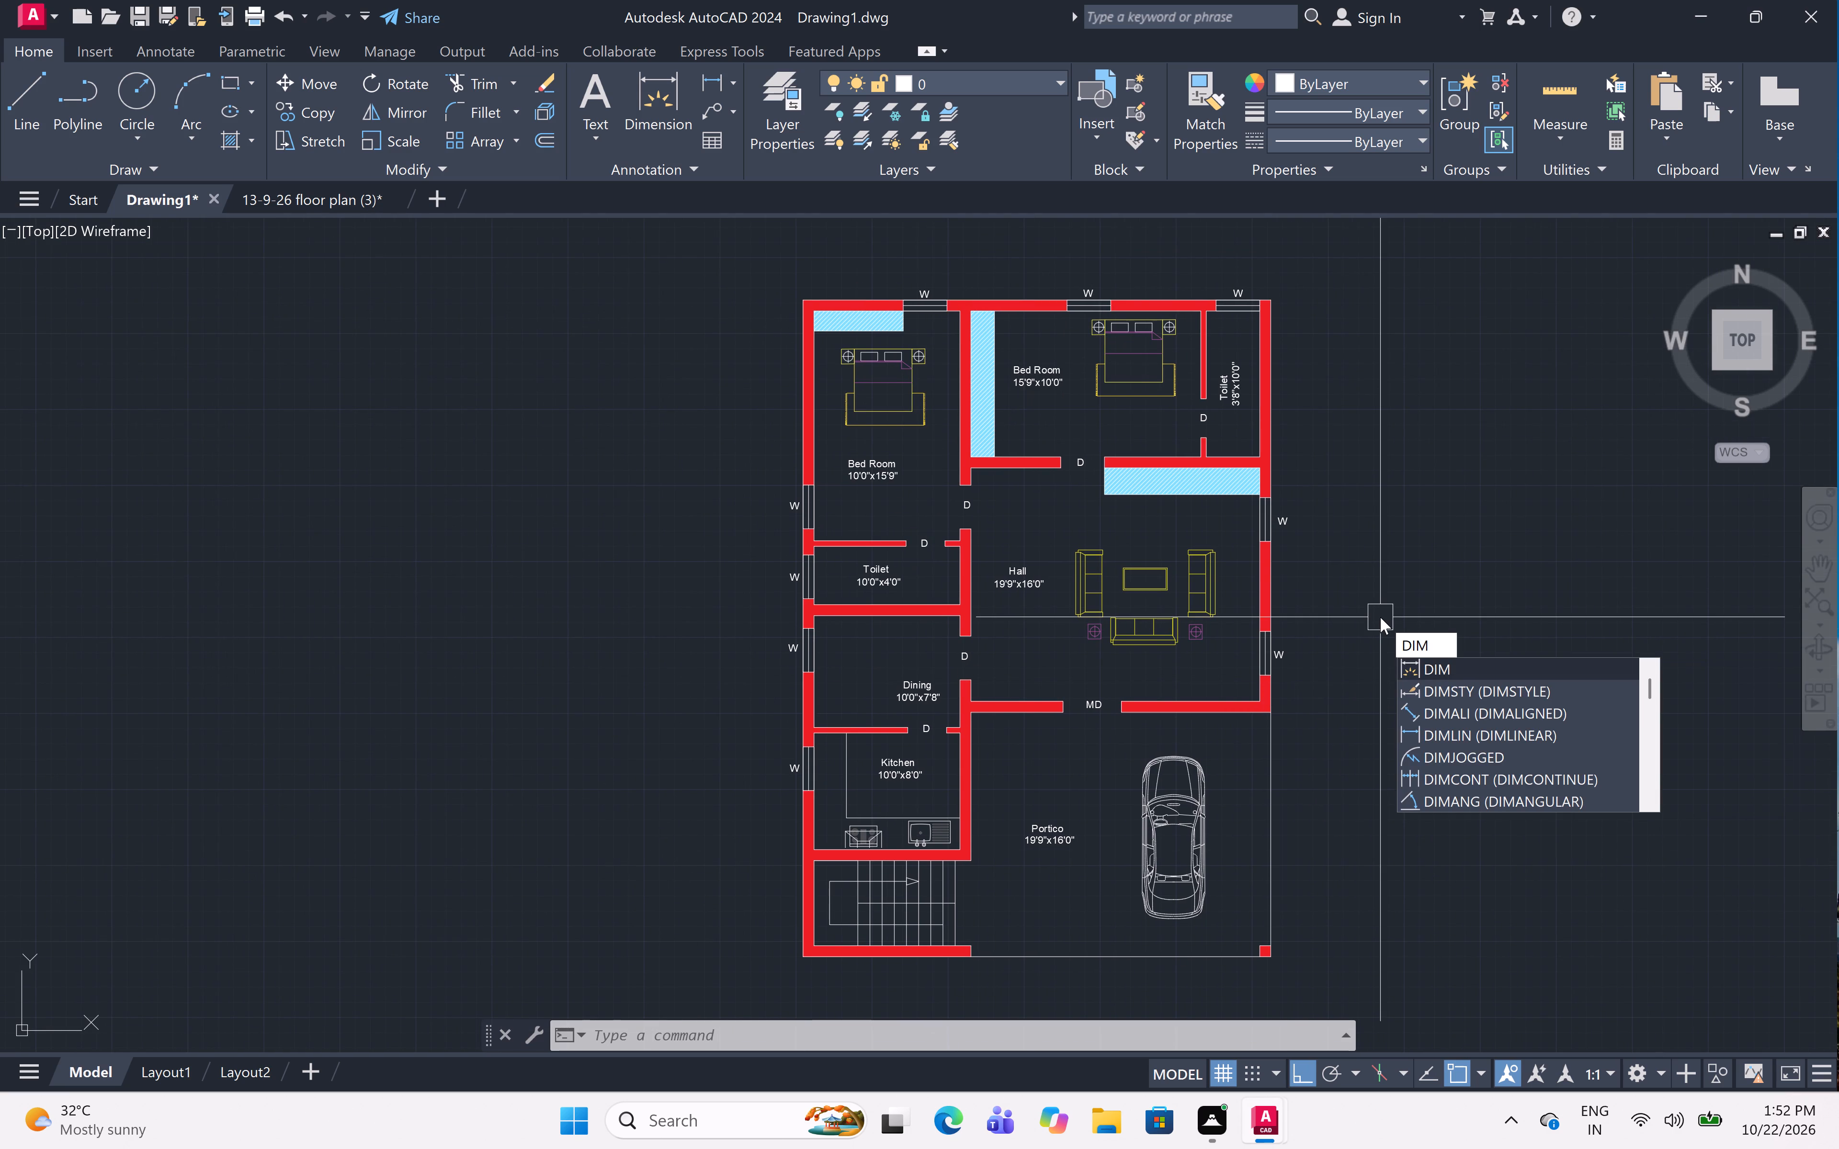
text(s)
key(space)
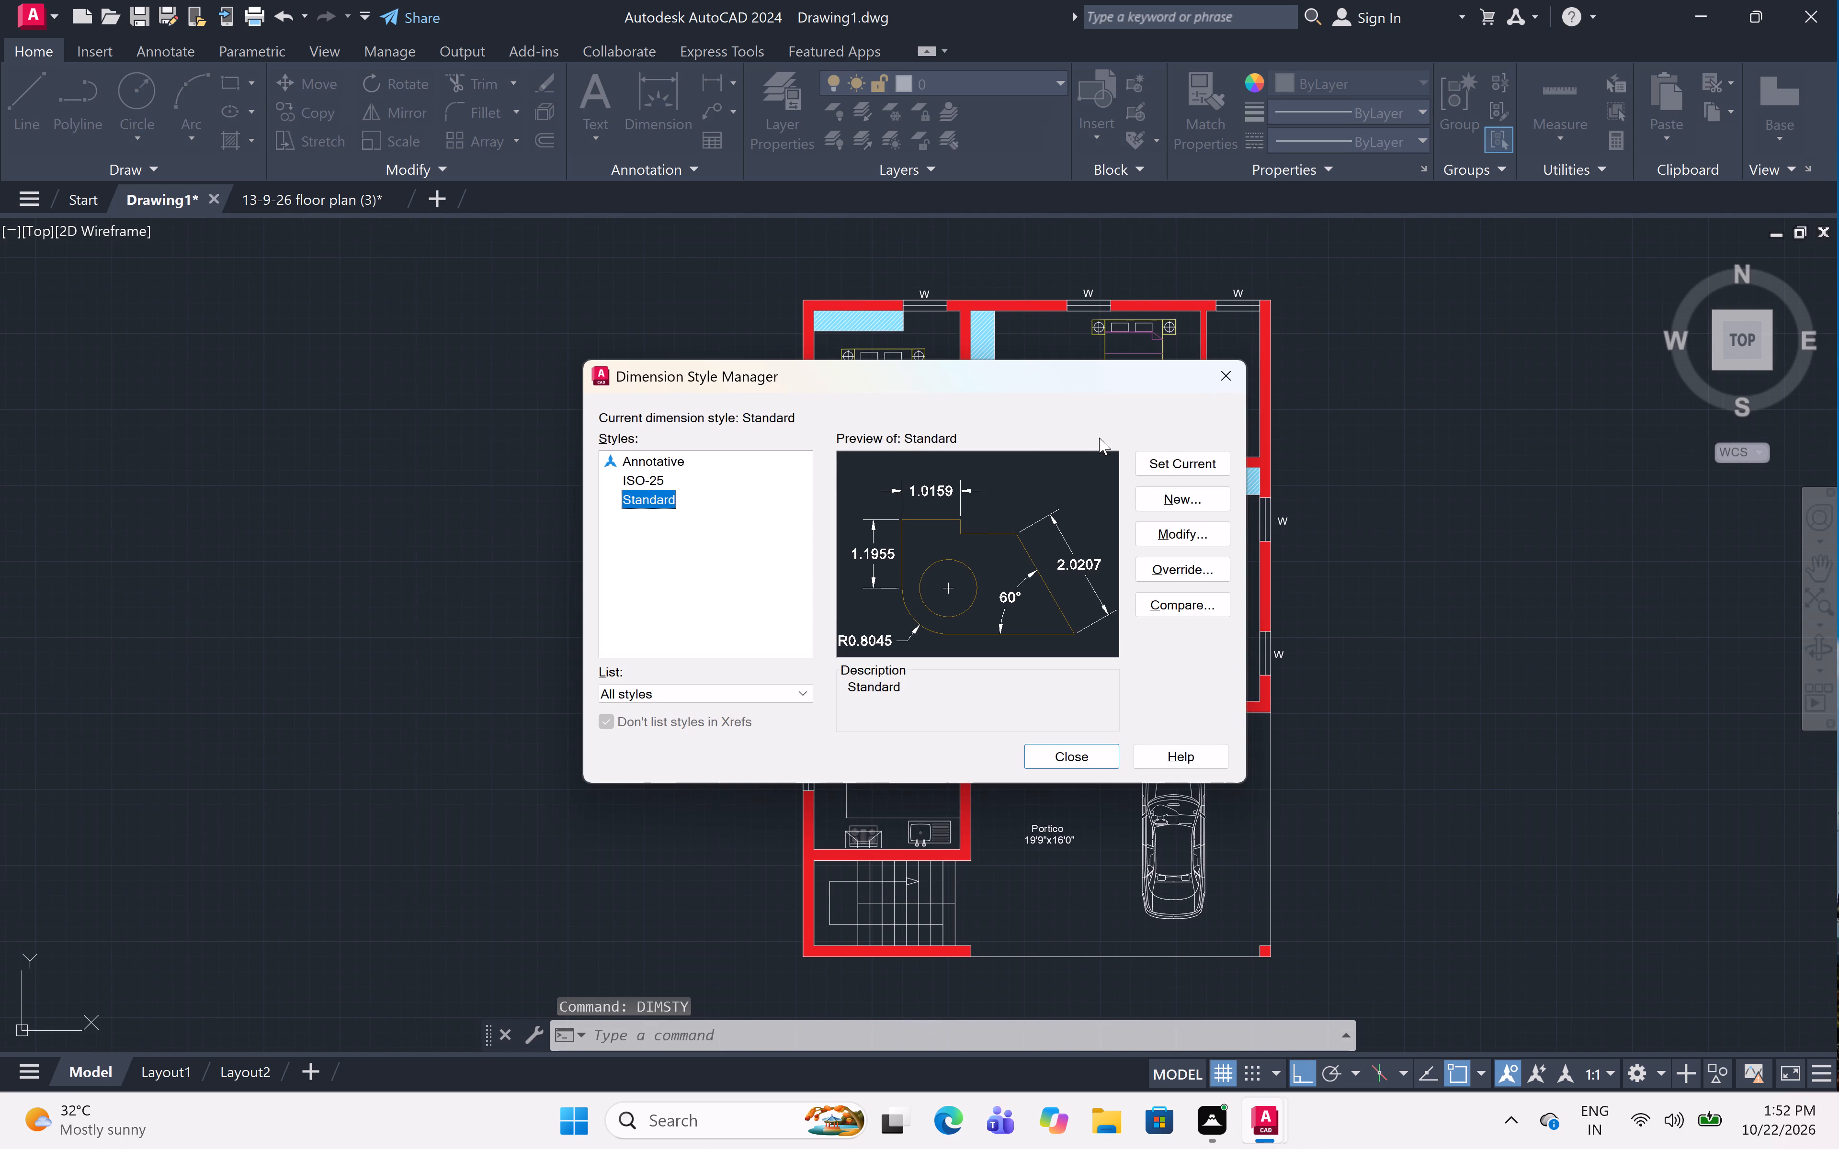
click(1207, 537)
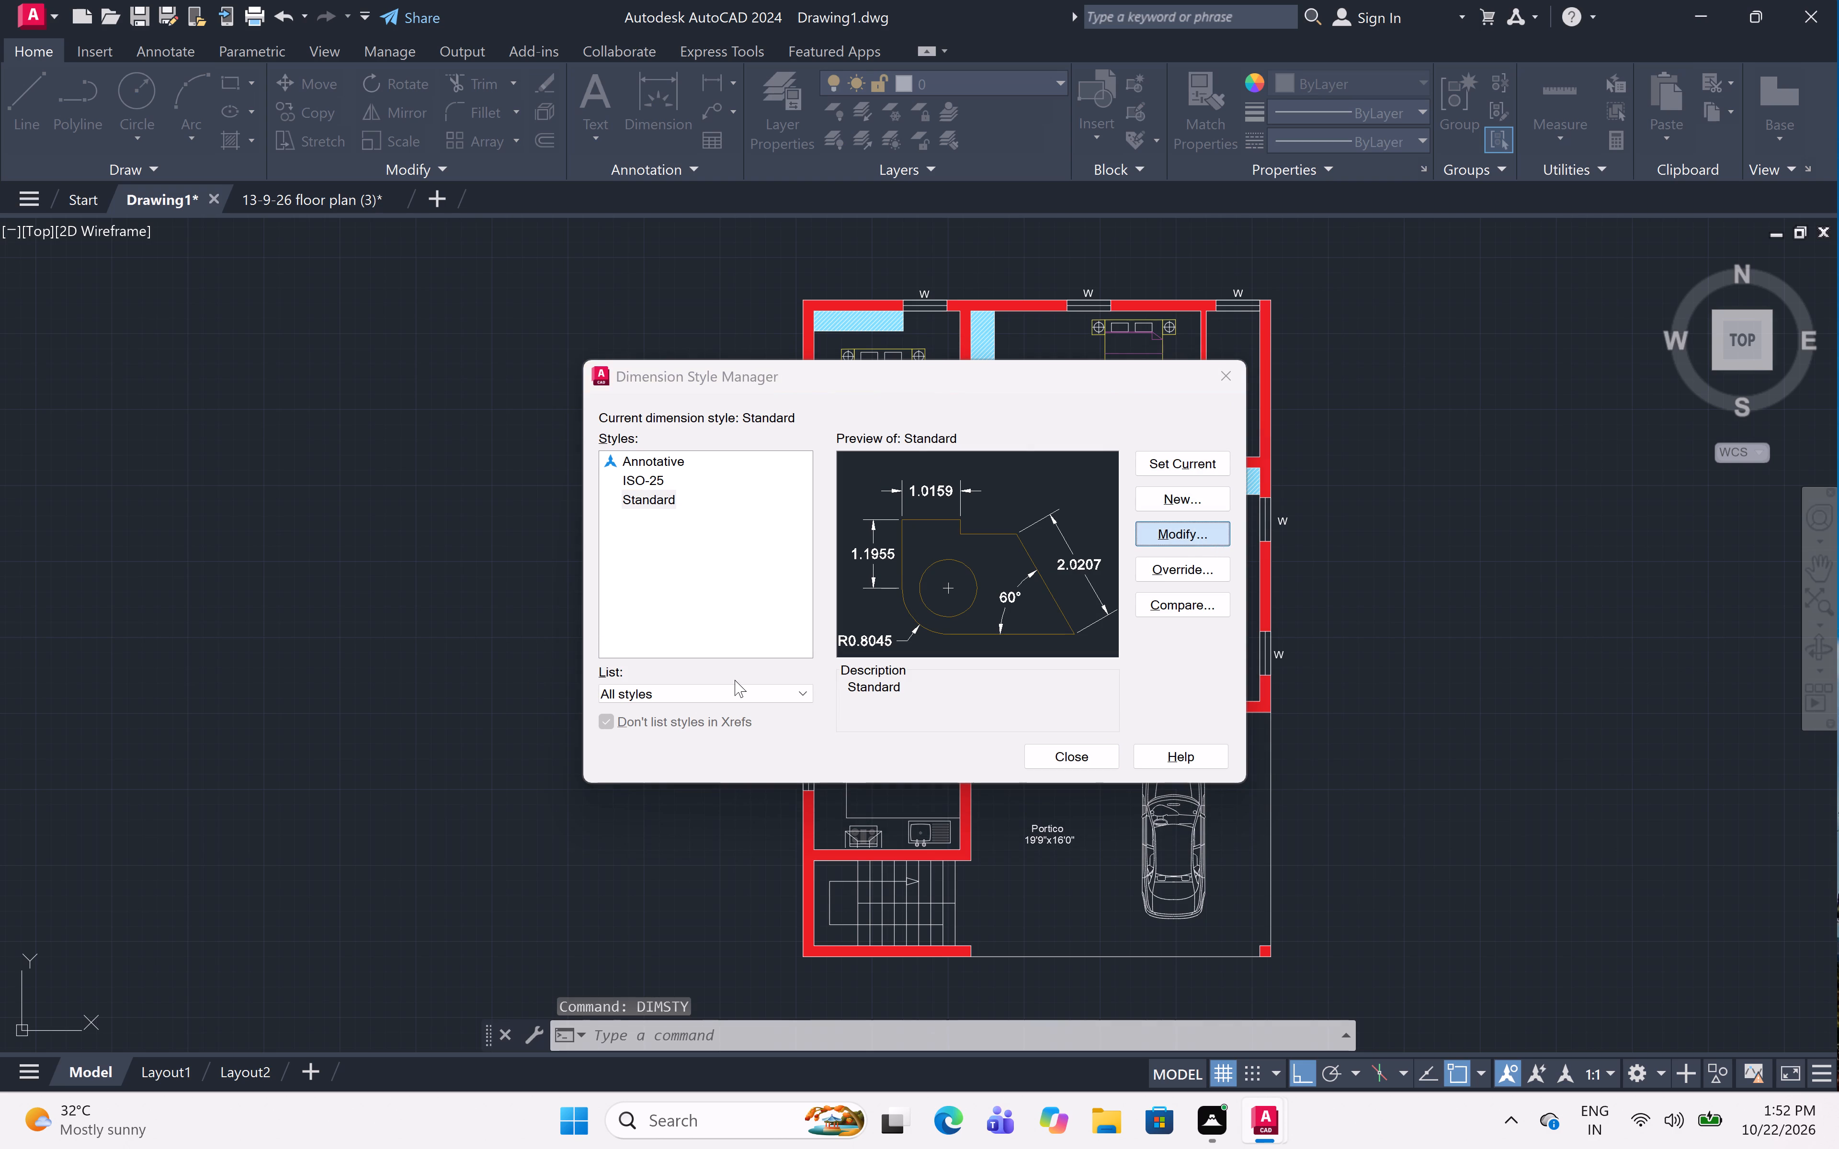
click(863, 309)
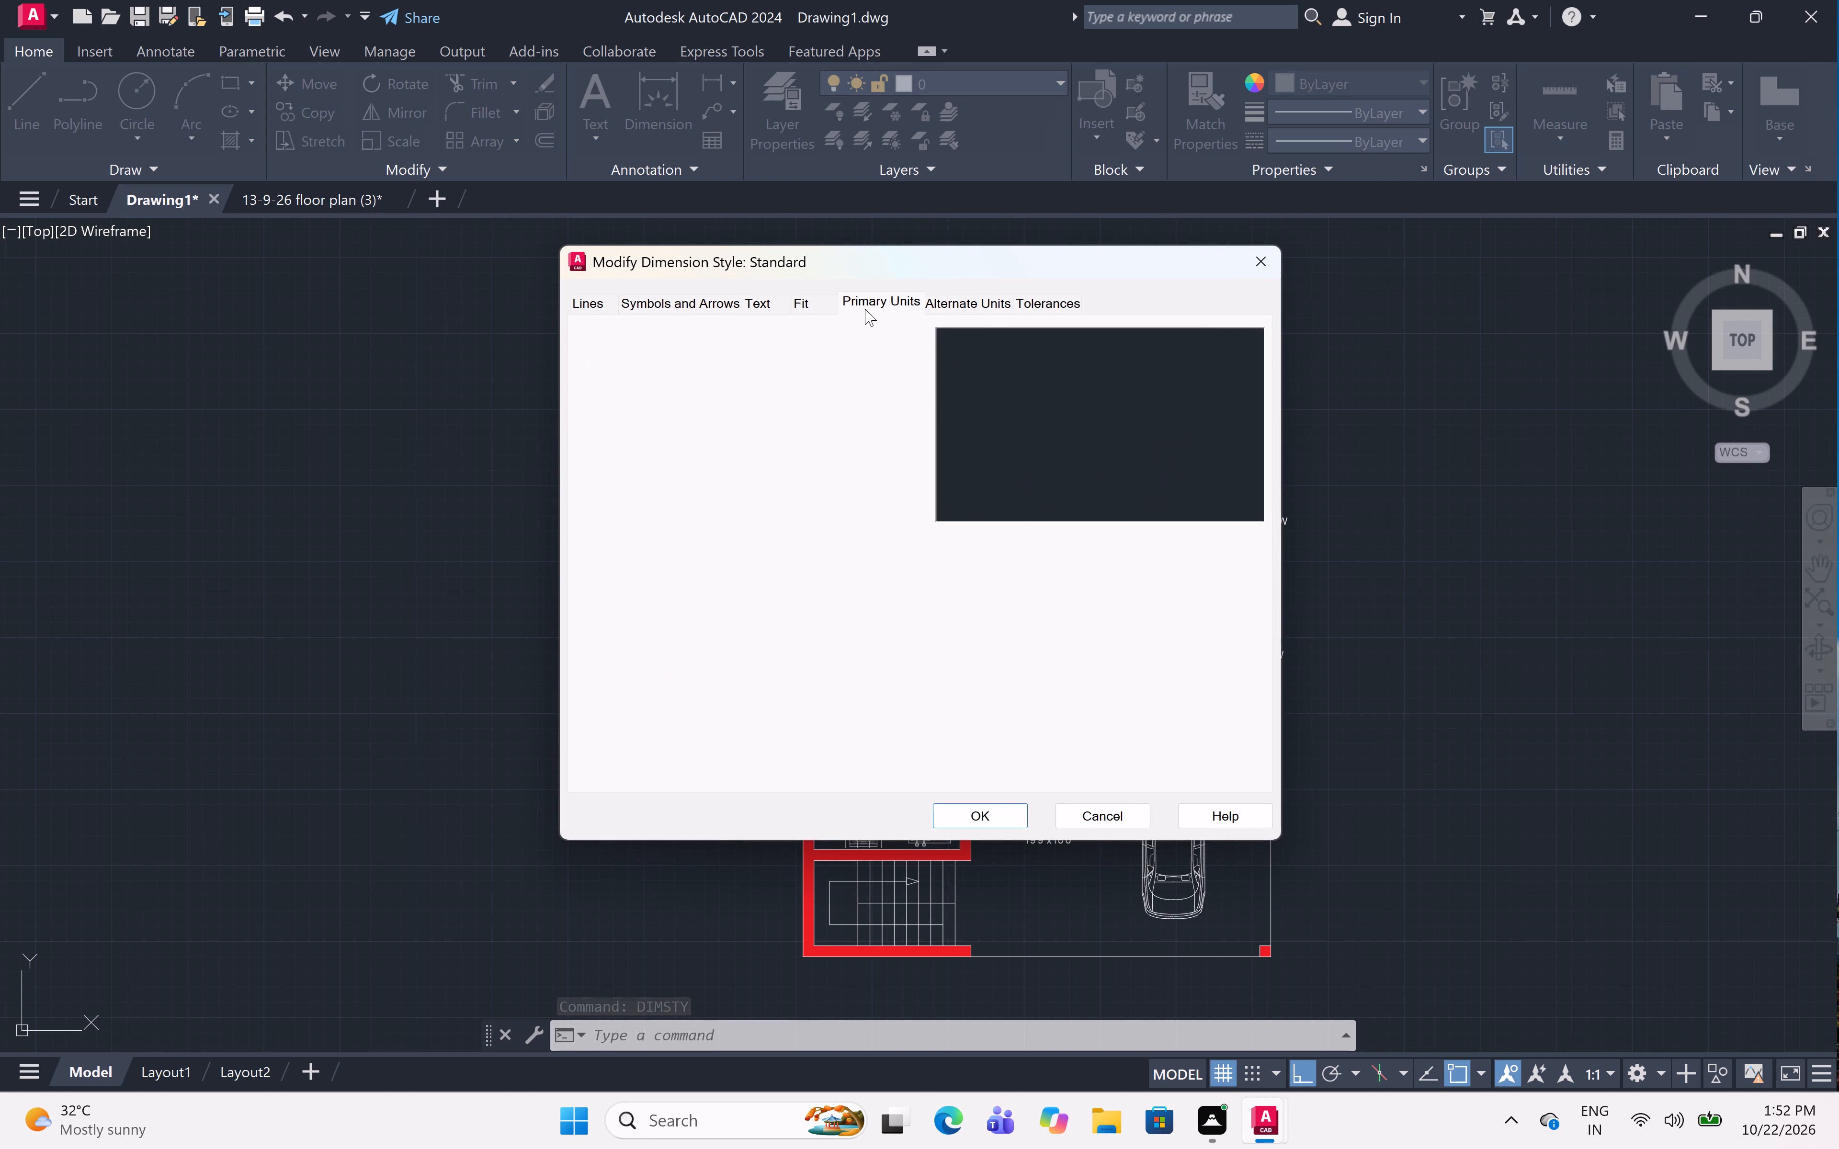
click(870, 338)
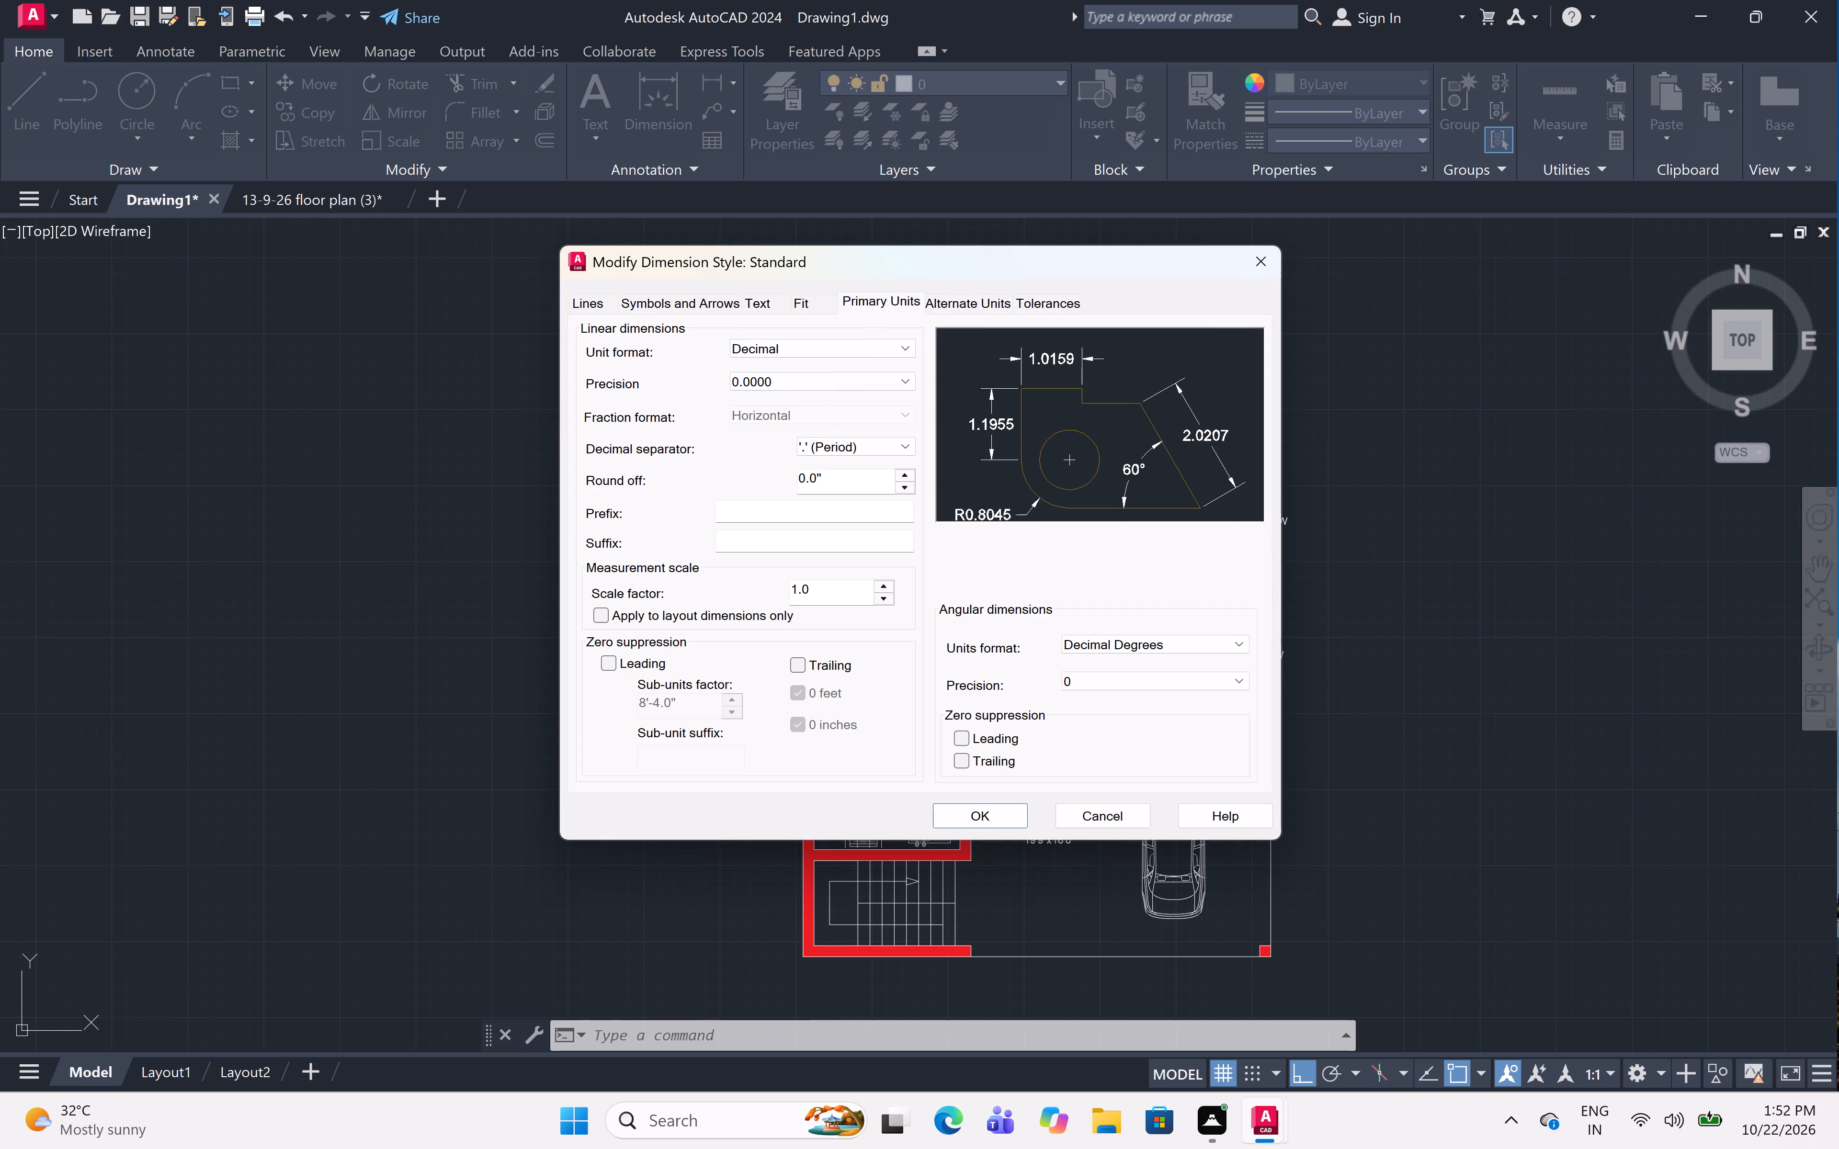
click(851, 345)
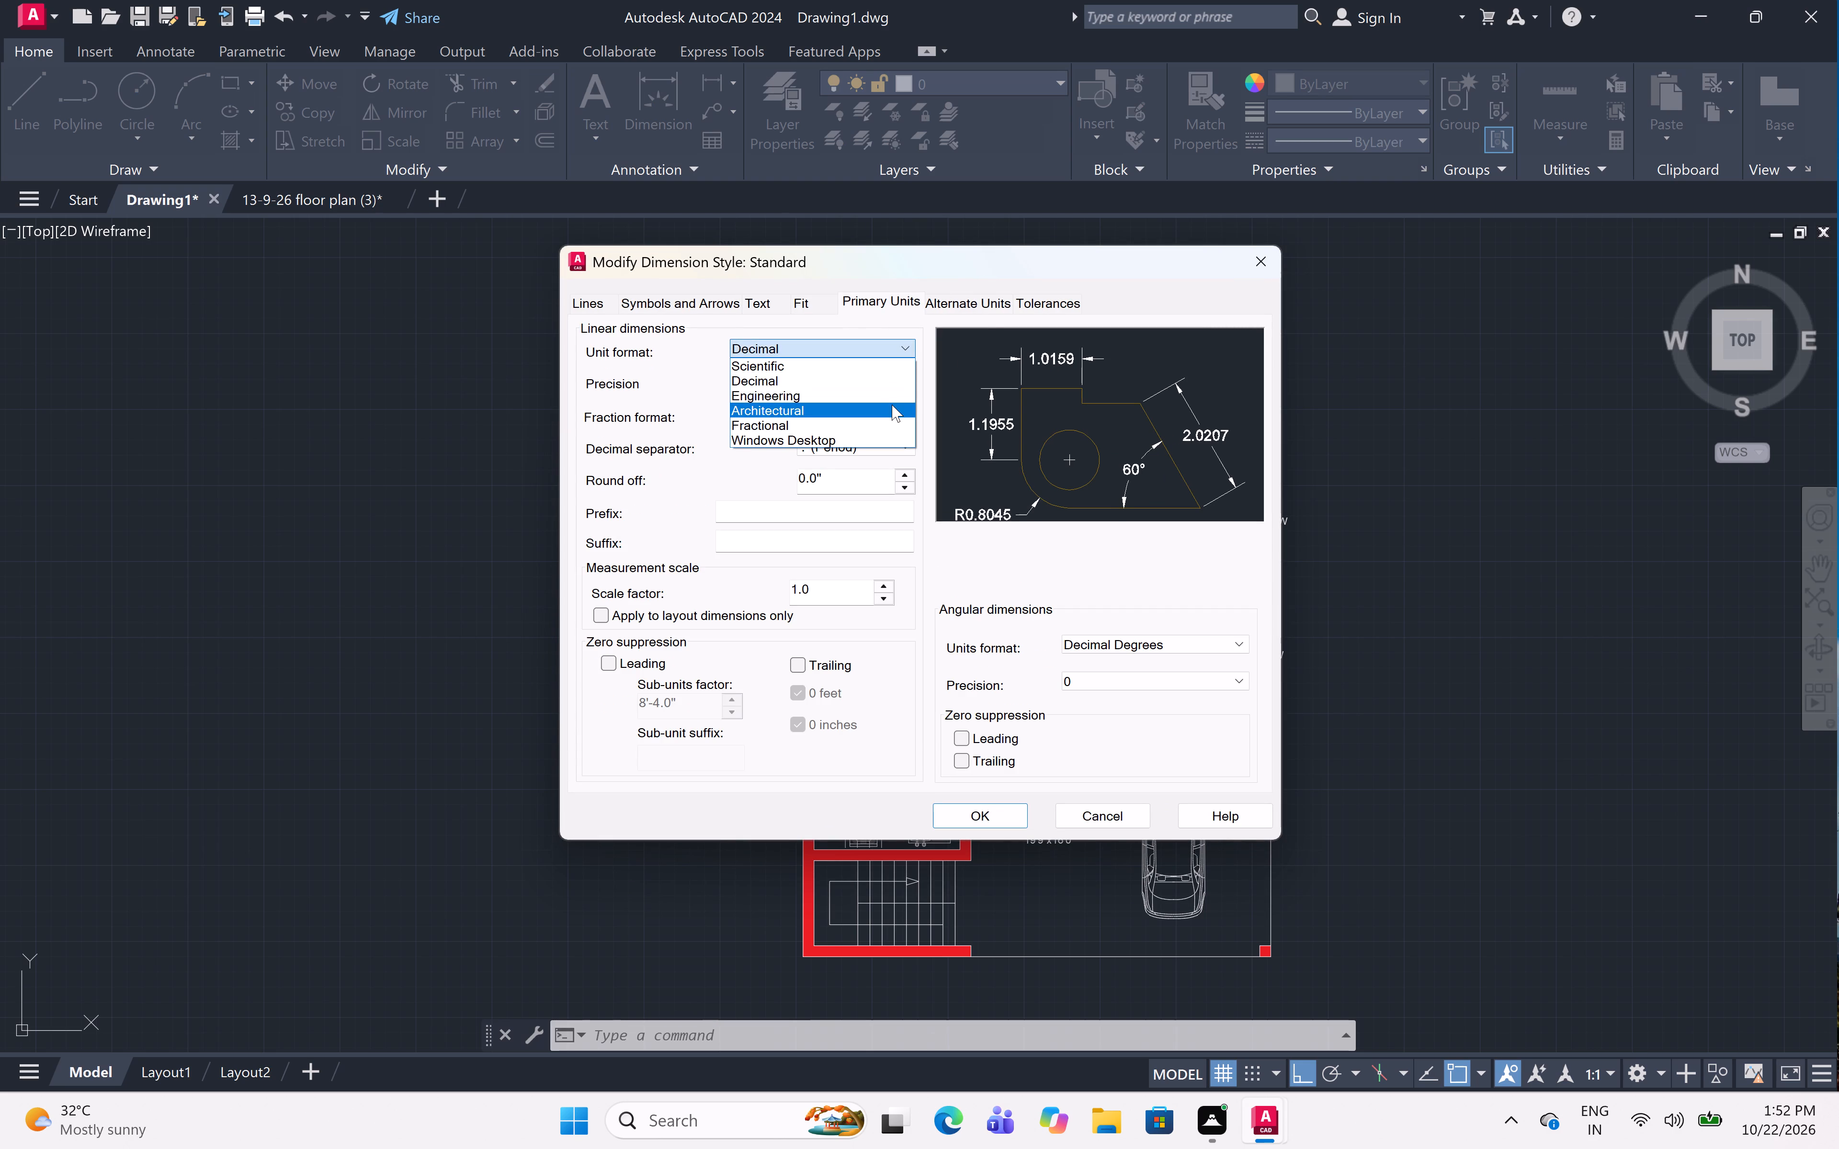
click(892, 390)
click(890, 374)
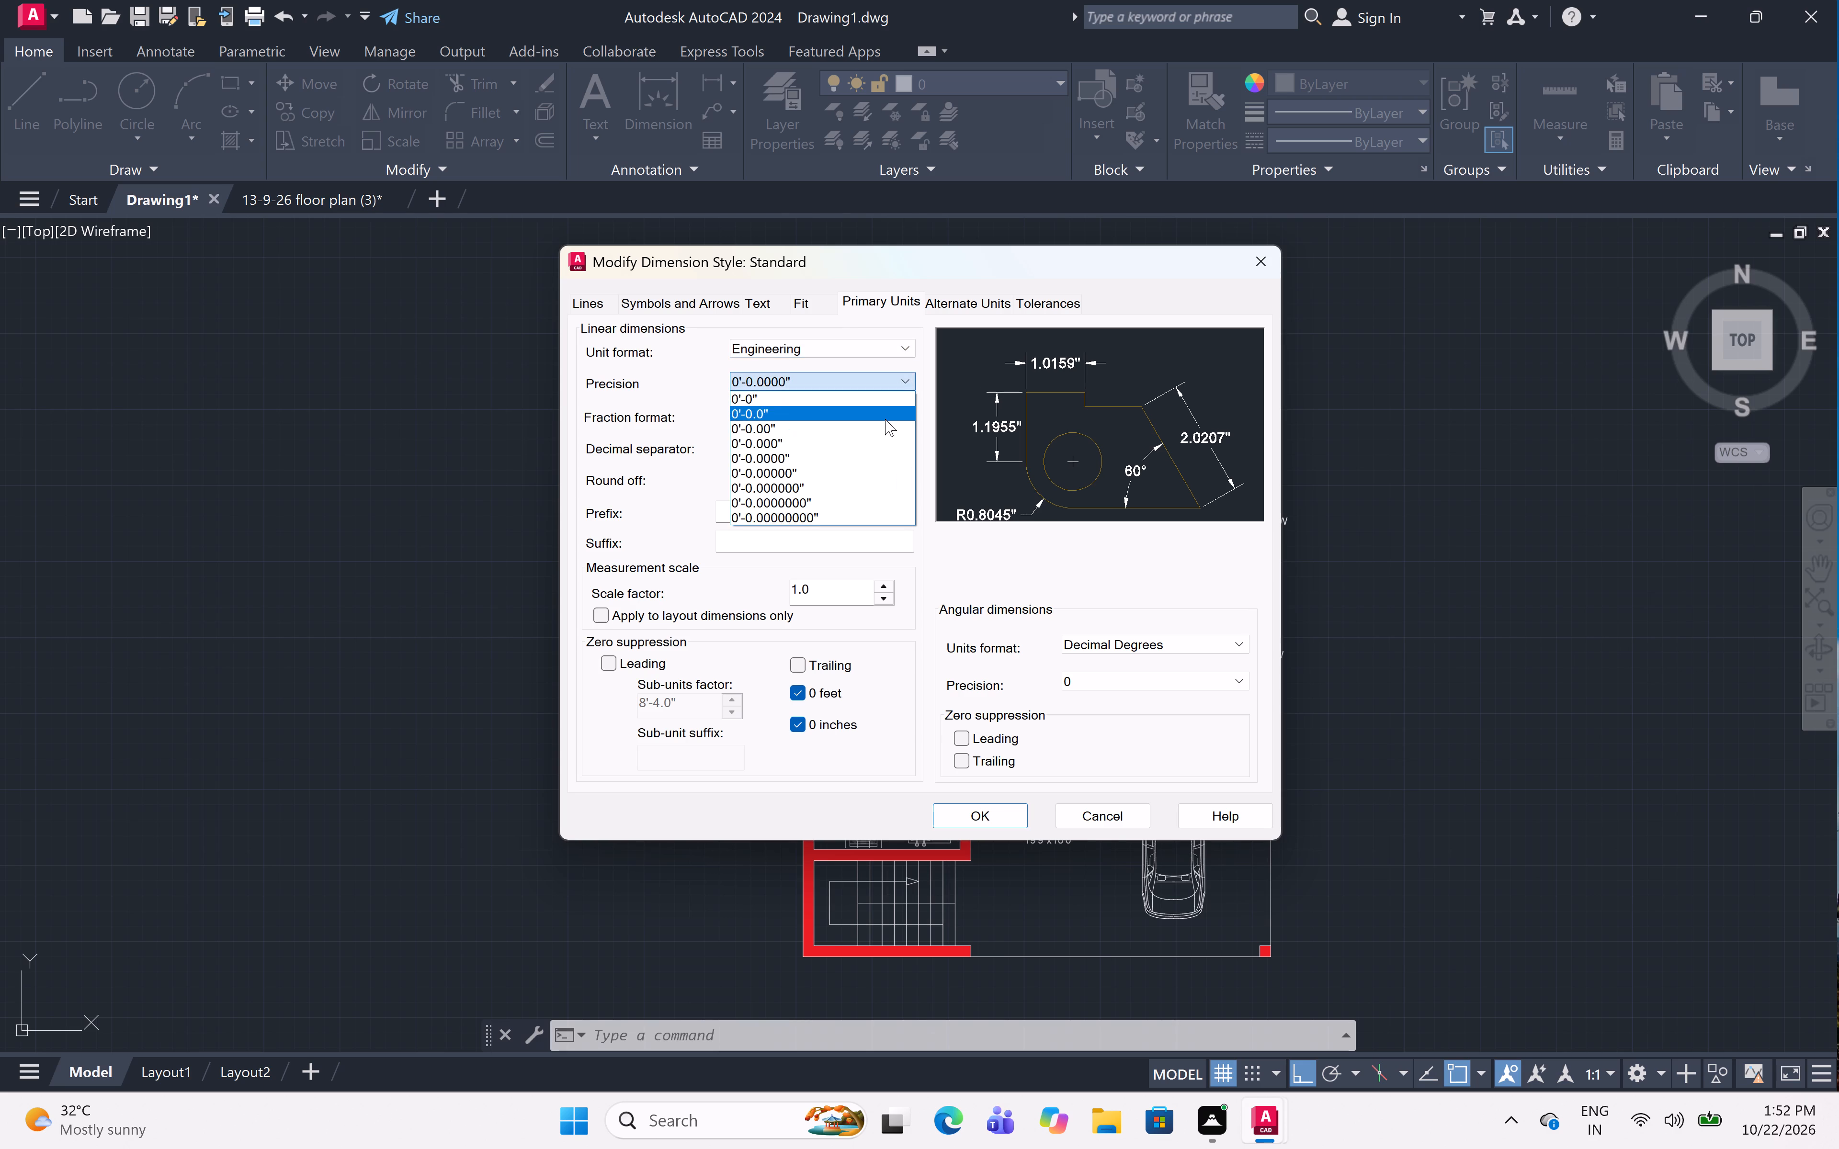
click(885, 419)
Set the Standard dimension style's text height to 6" and make that style current.
click(748, 302)
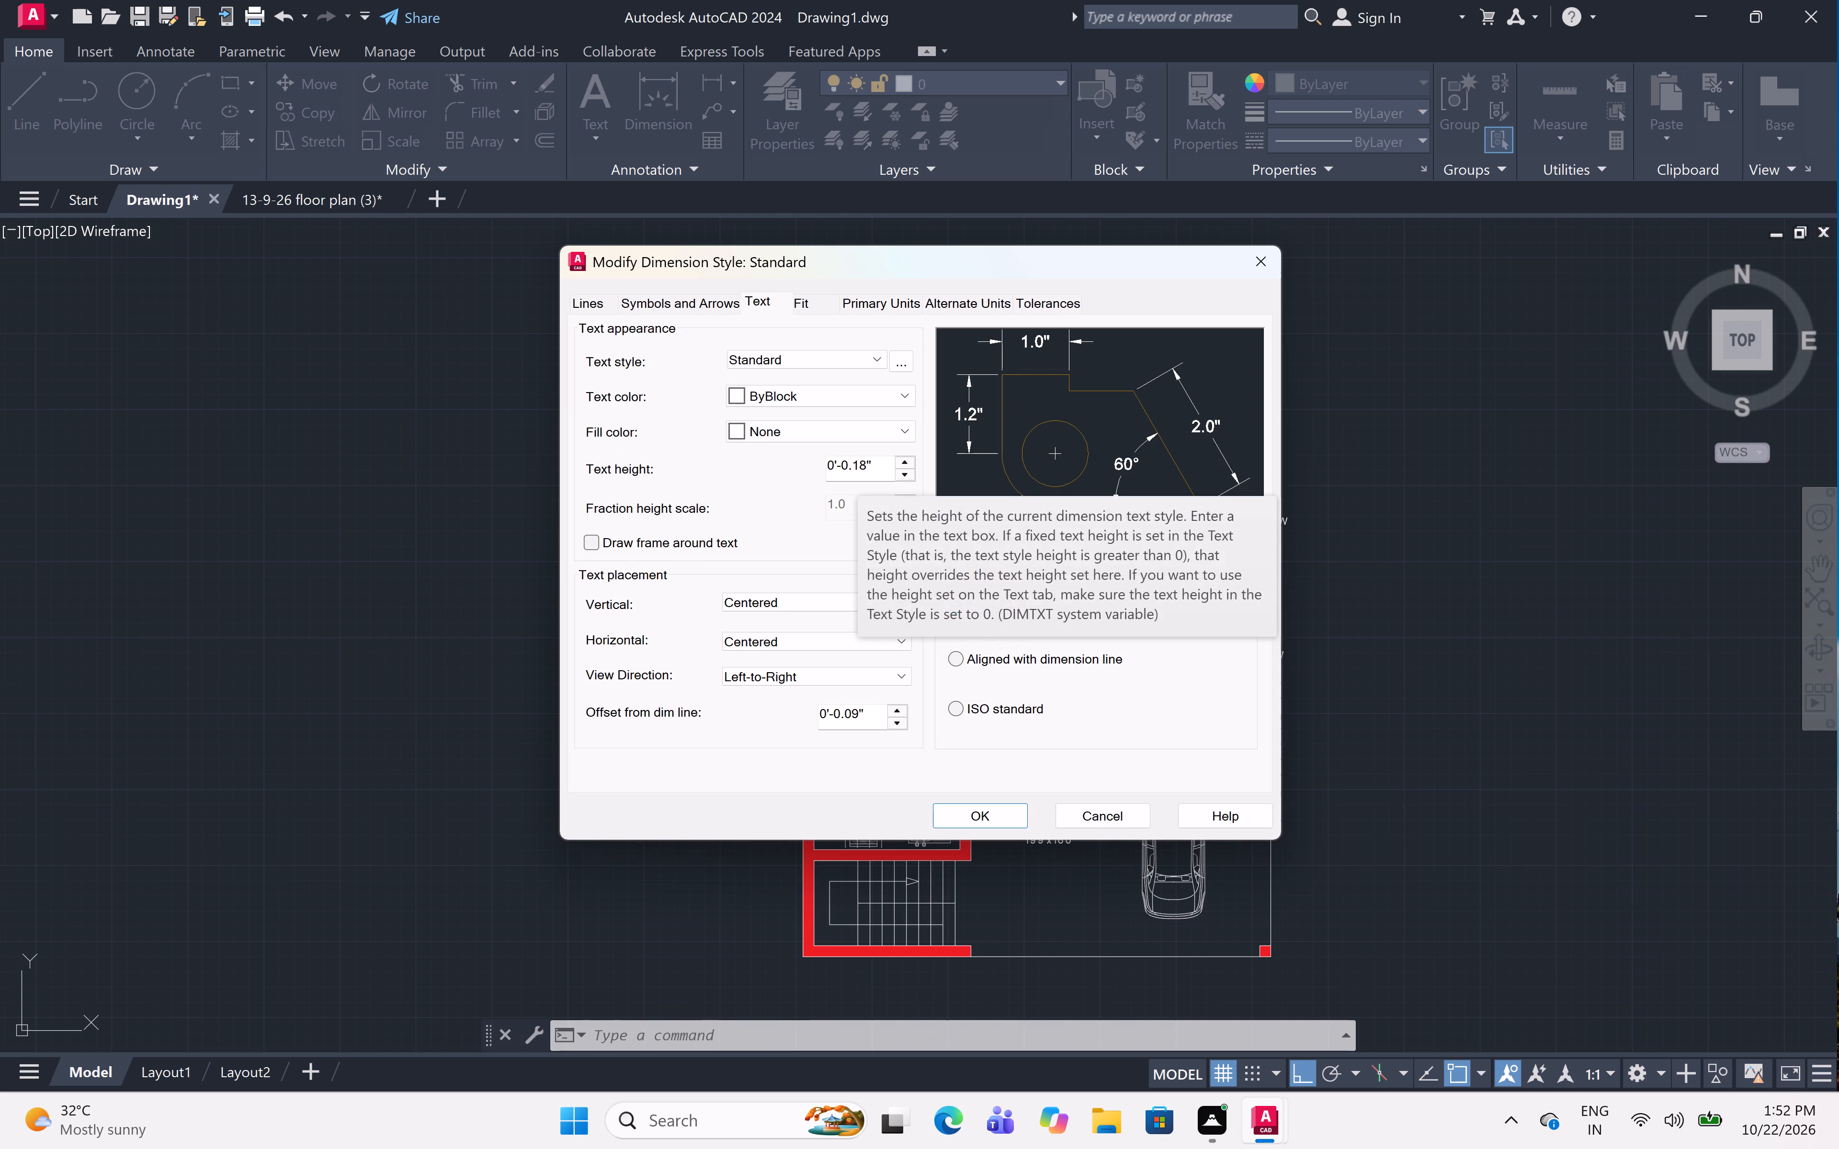
click(879, 468)
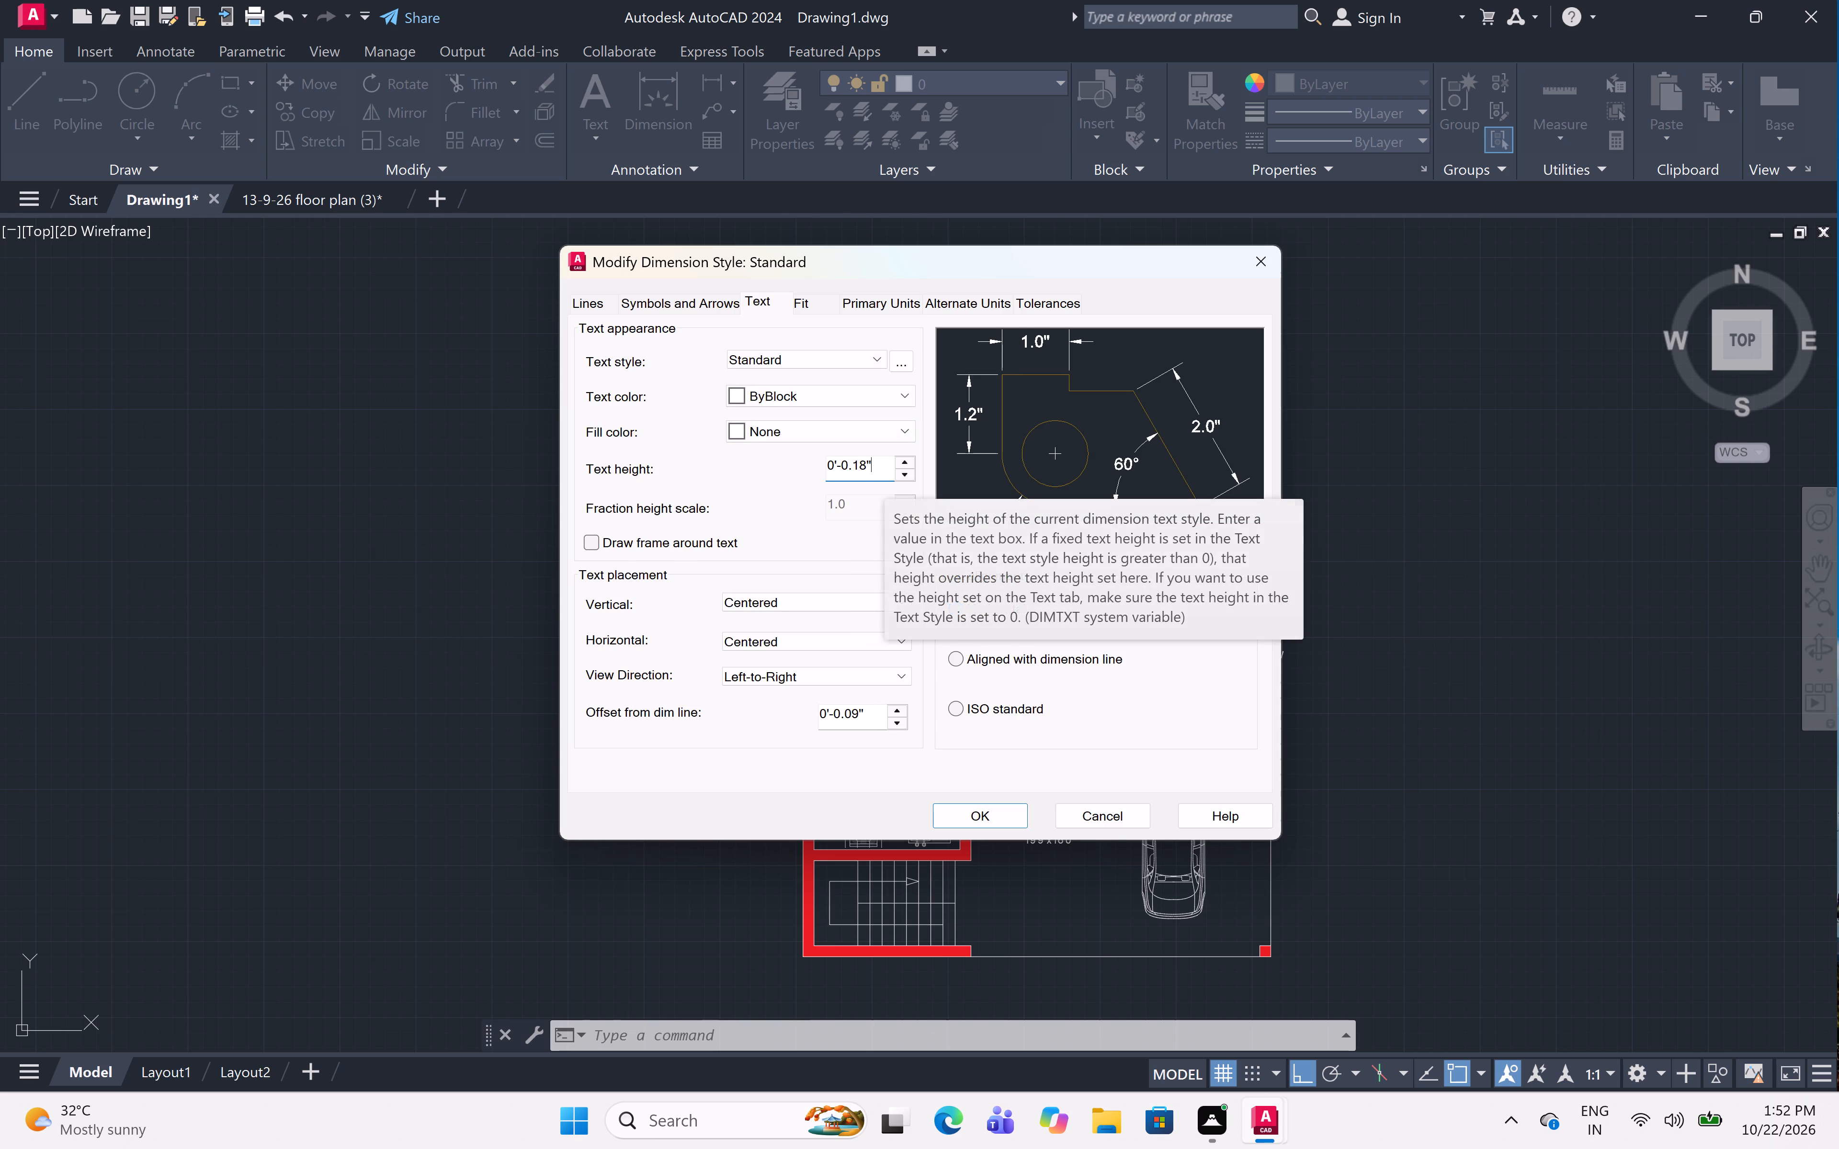
key(BackSpace)
key(BackSpace)
key(BackSpace)
key(BackSpace)
key(BackSpace)
key(BackSpace)
key(BackSpace)
key(BackSpace)
key(BackSpace)
key(BackSpace)
key(BackSpace)
key(BackSpace)
key(BackSpace)
key(BackSpace)
key(BackSpace)
key(BackSpace)
key(BackSpace)
key(BackSpace)
key(BackSpace)
key(BackSpace)
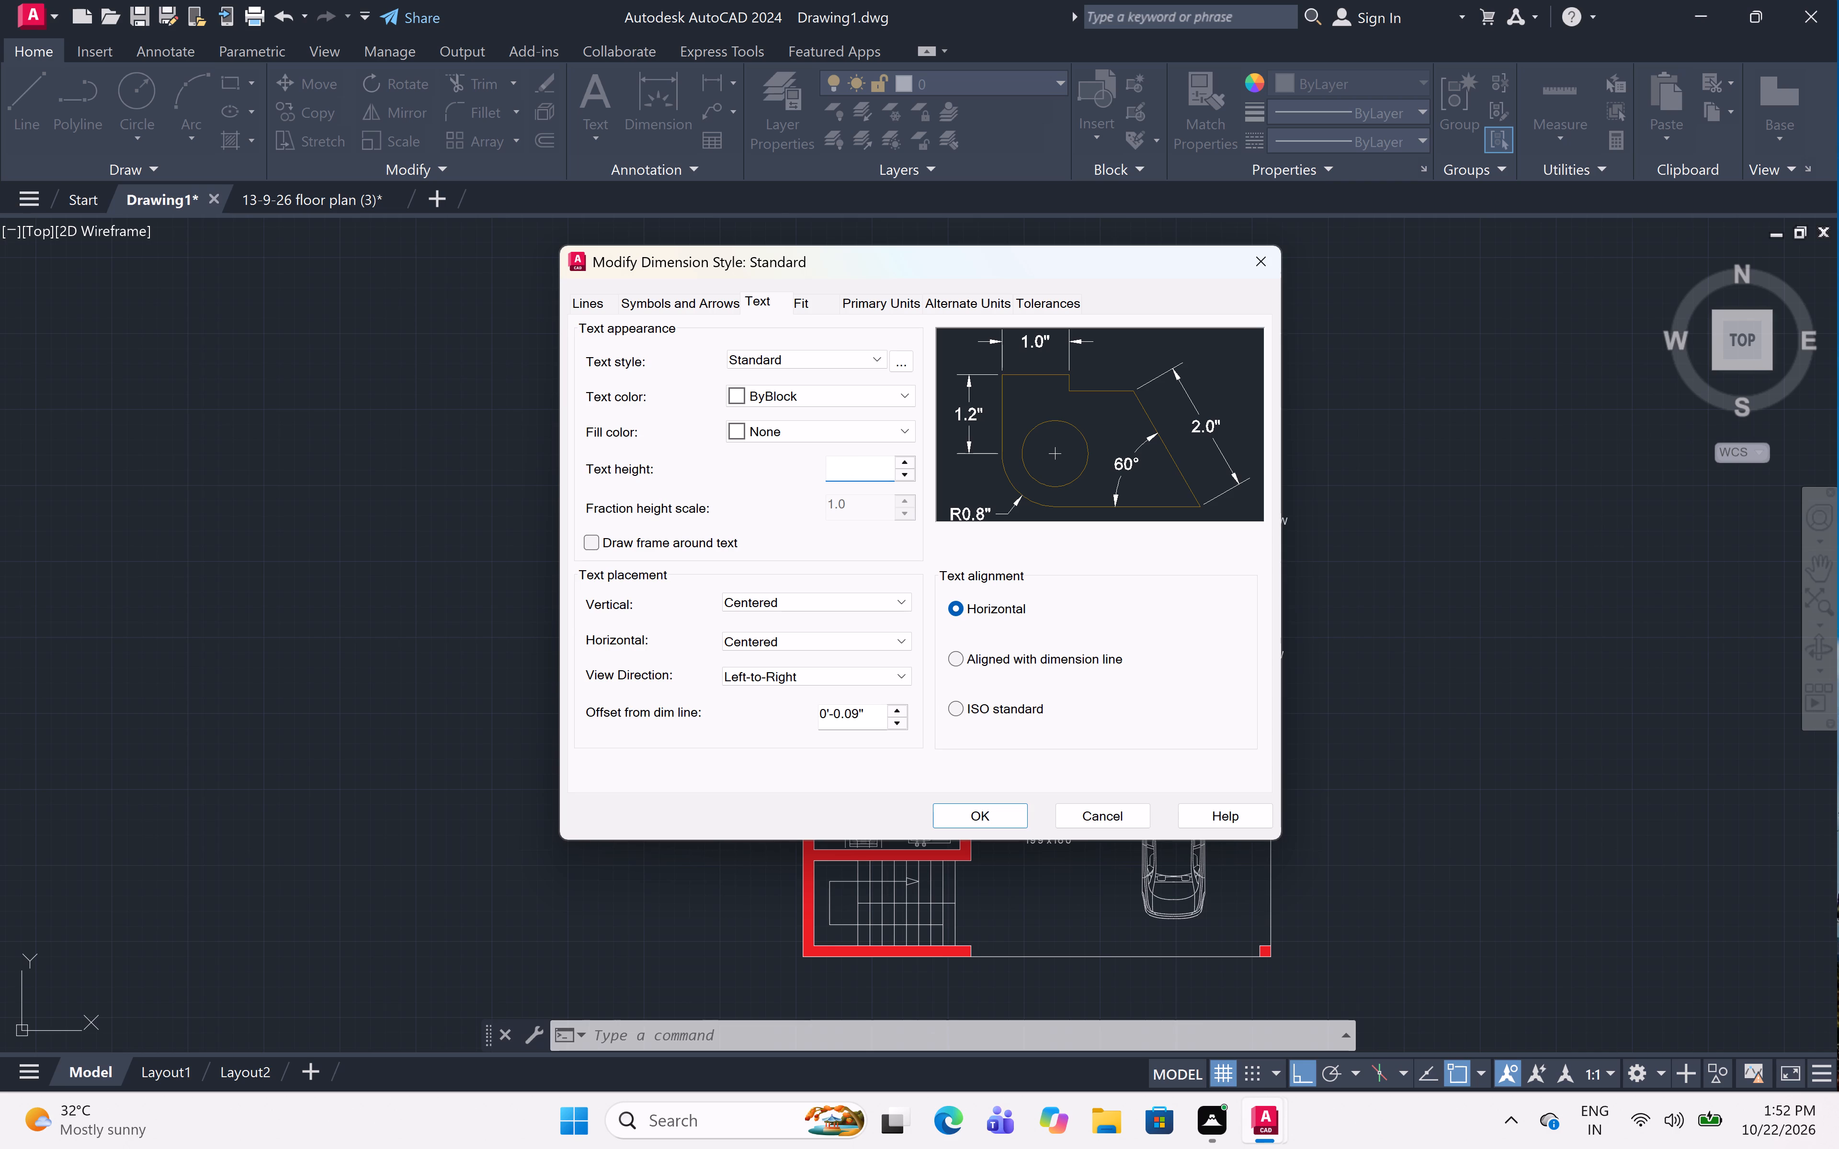
text(6")
key(space)
click(997, 814)
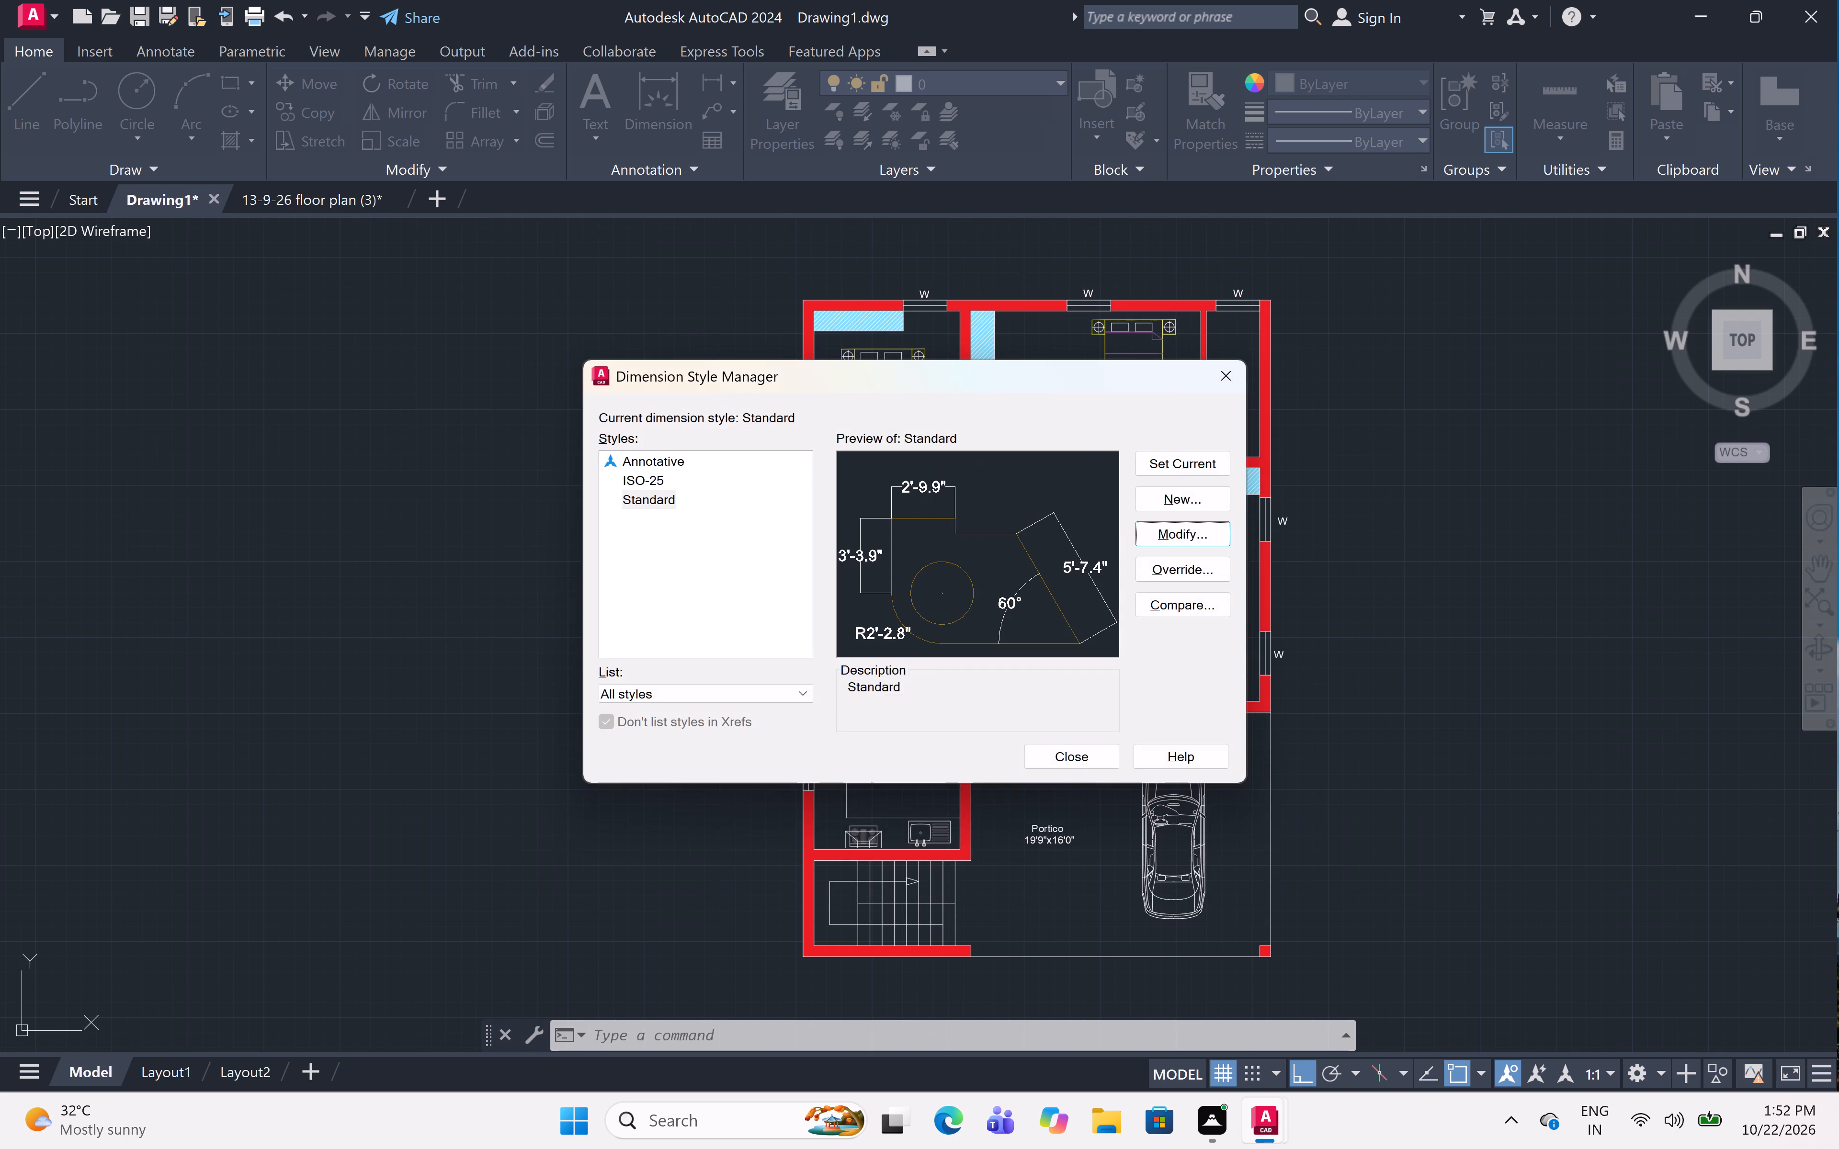
click(1209, 467)
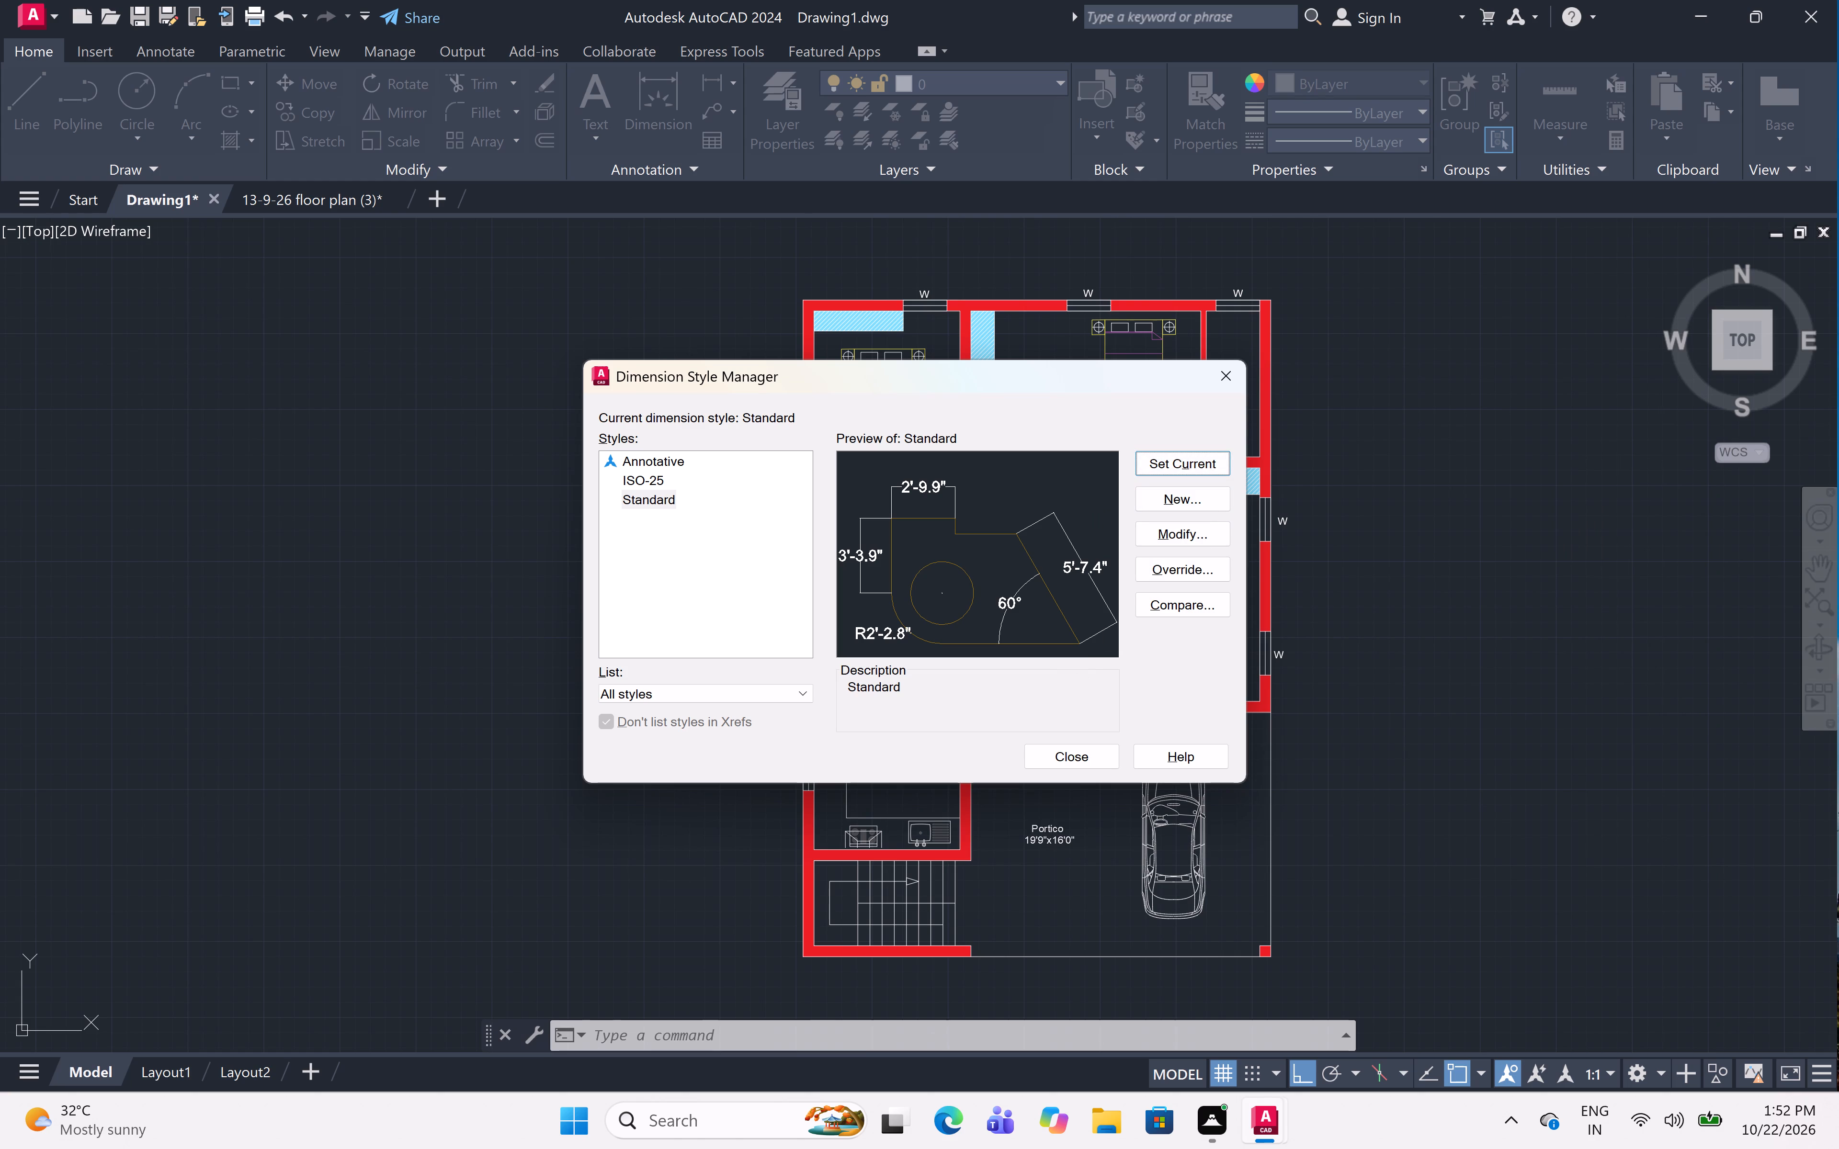
click(1063, 765)
Add a linear dimension of the building's overall width, placed above the upper exterior wall from corner to corner.
middle_drag(1054, 567, 1051, 662)
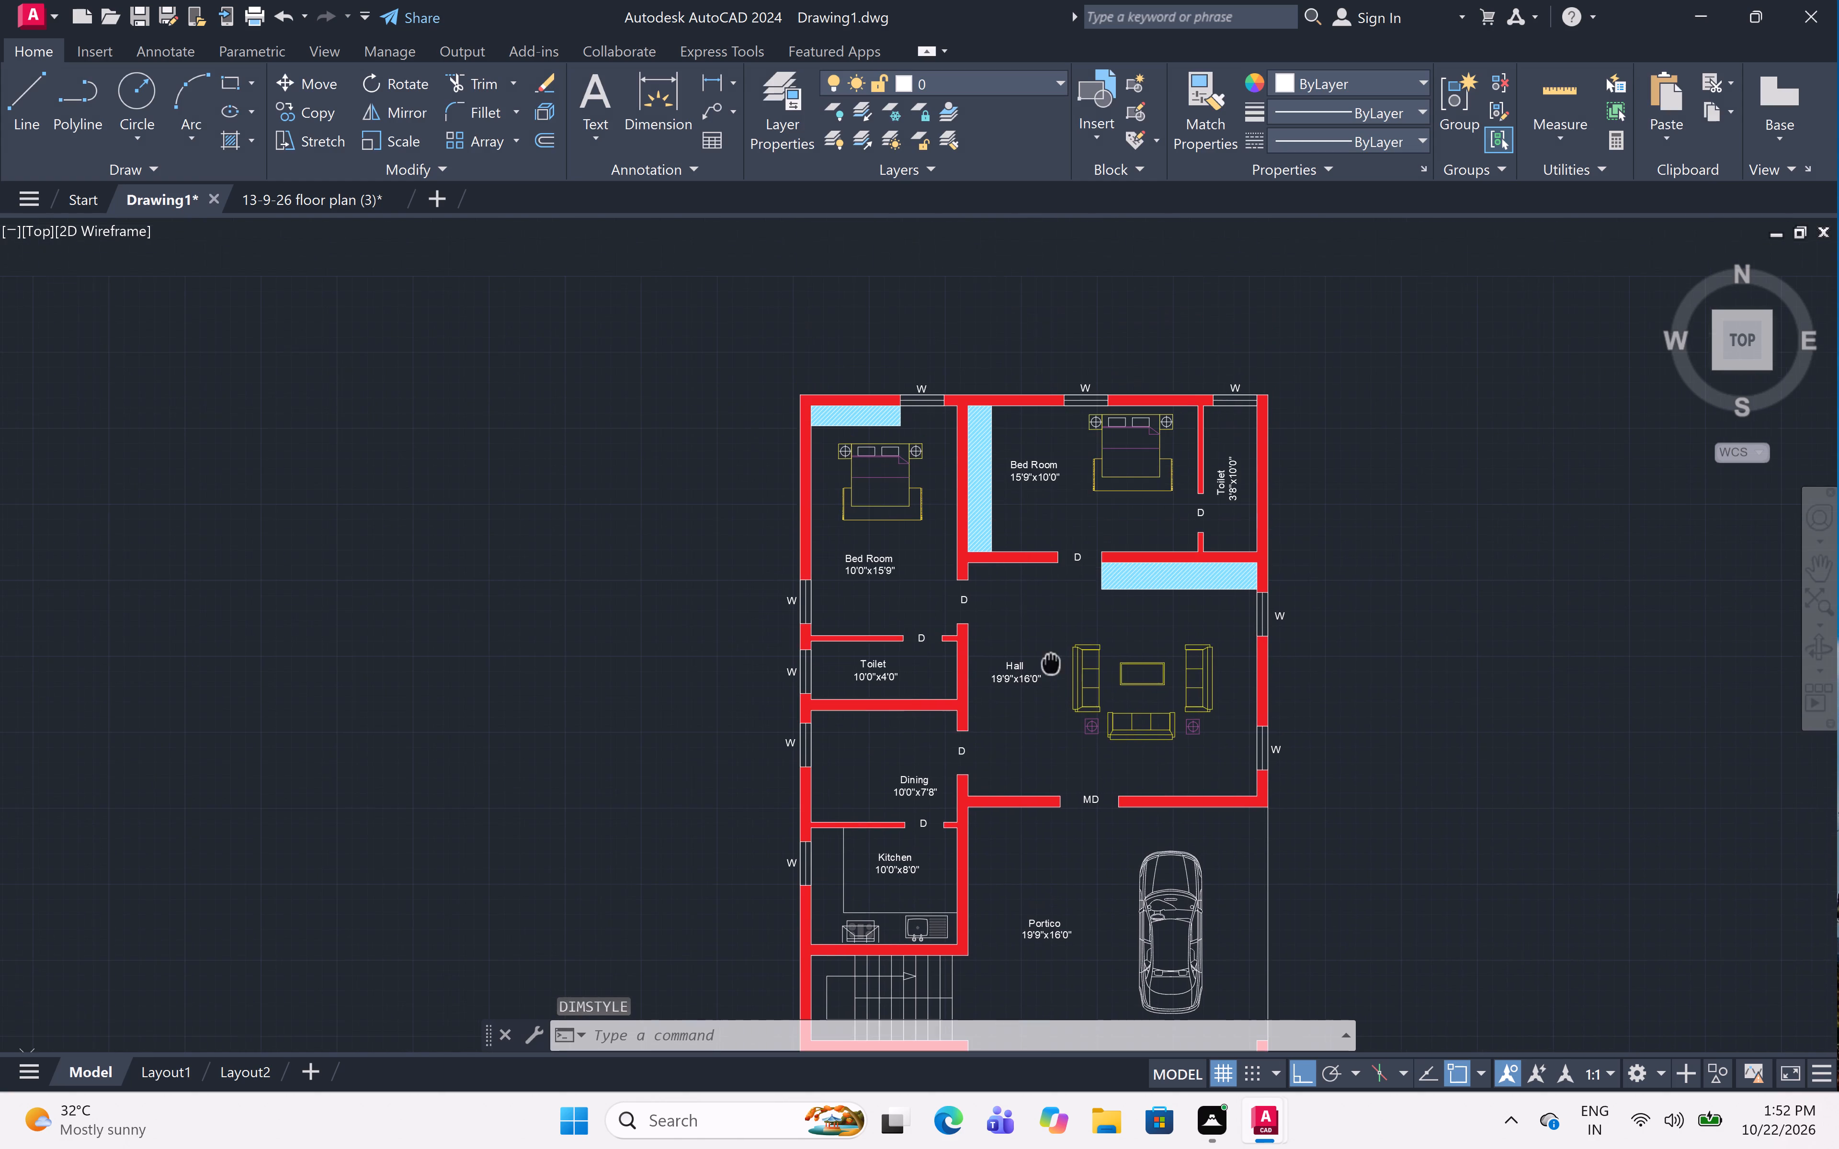
click(710, 79)
click(796, 390)
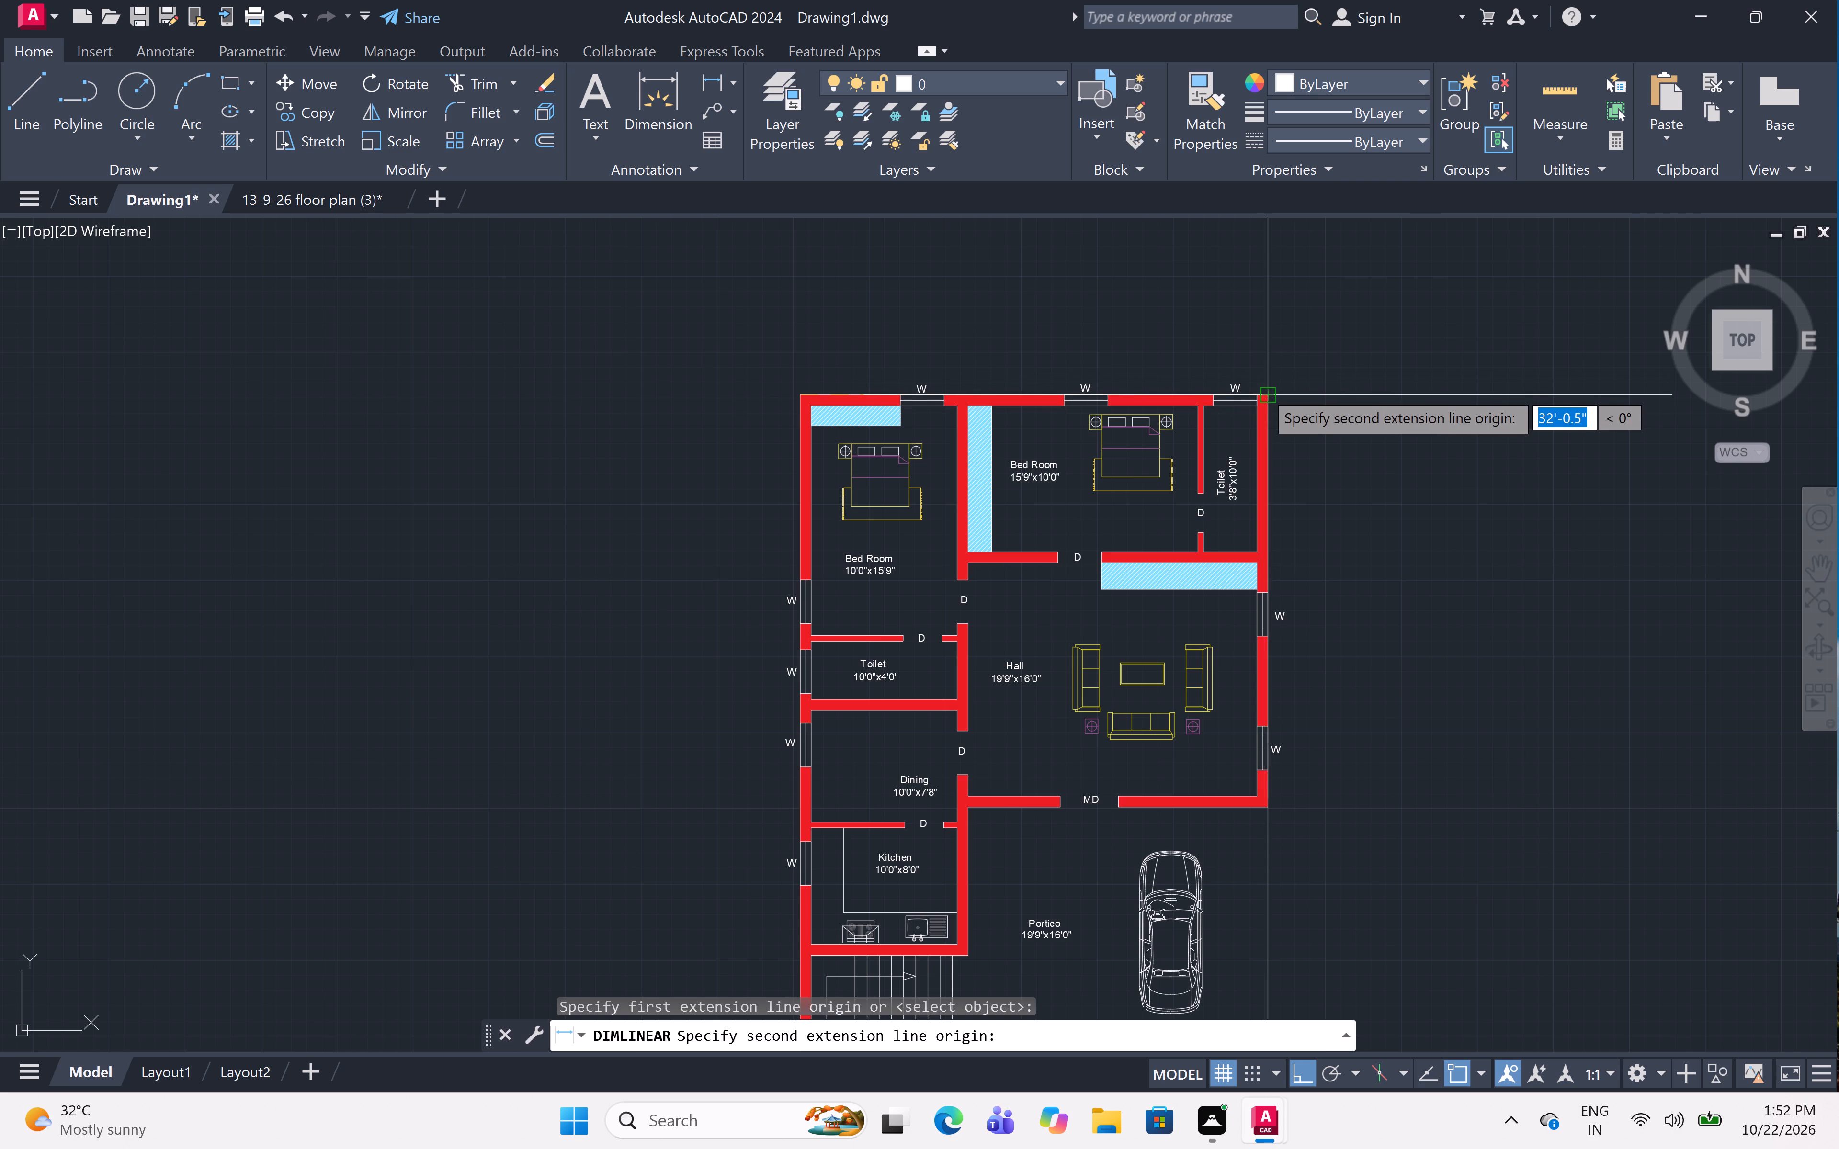
click(1263, 390)
click(1261, 343)
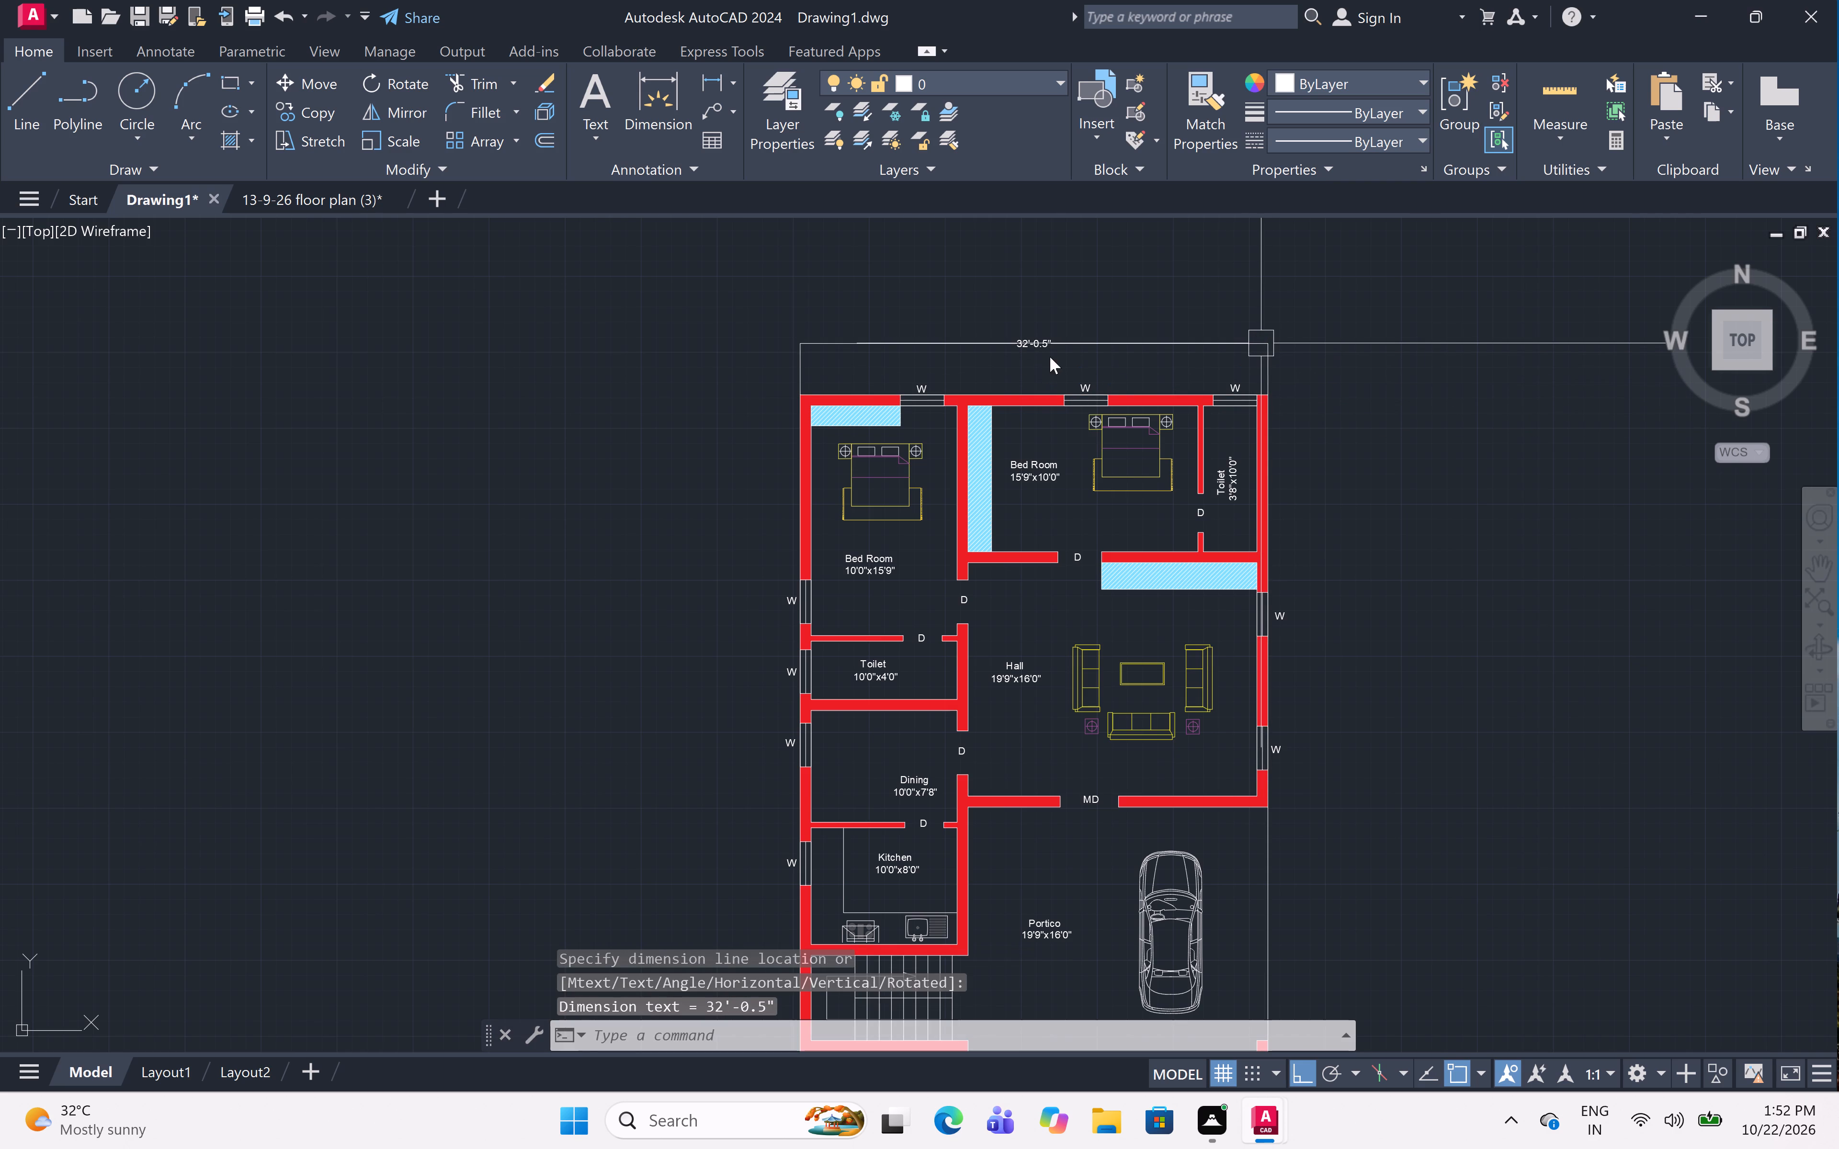
Replace the overall width dimension's text above the plan with 32'.
scroll(1064, 335, up, 2)
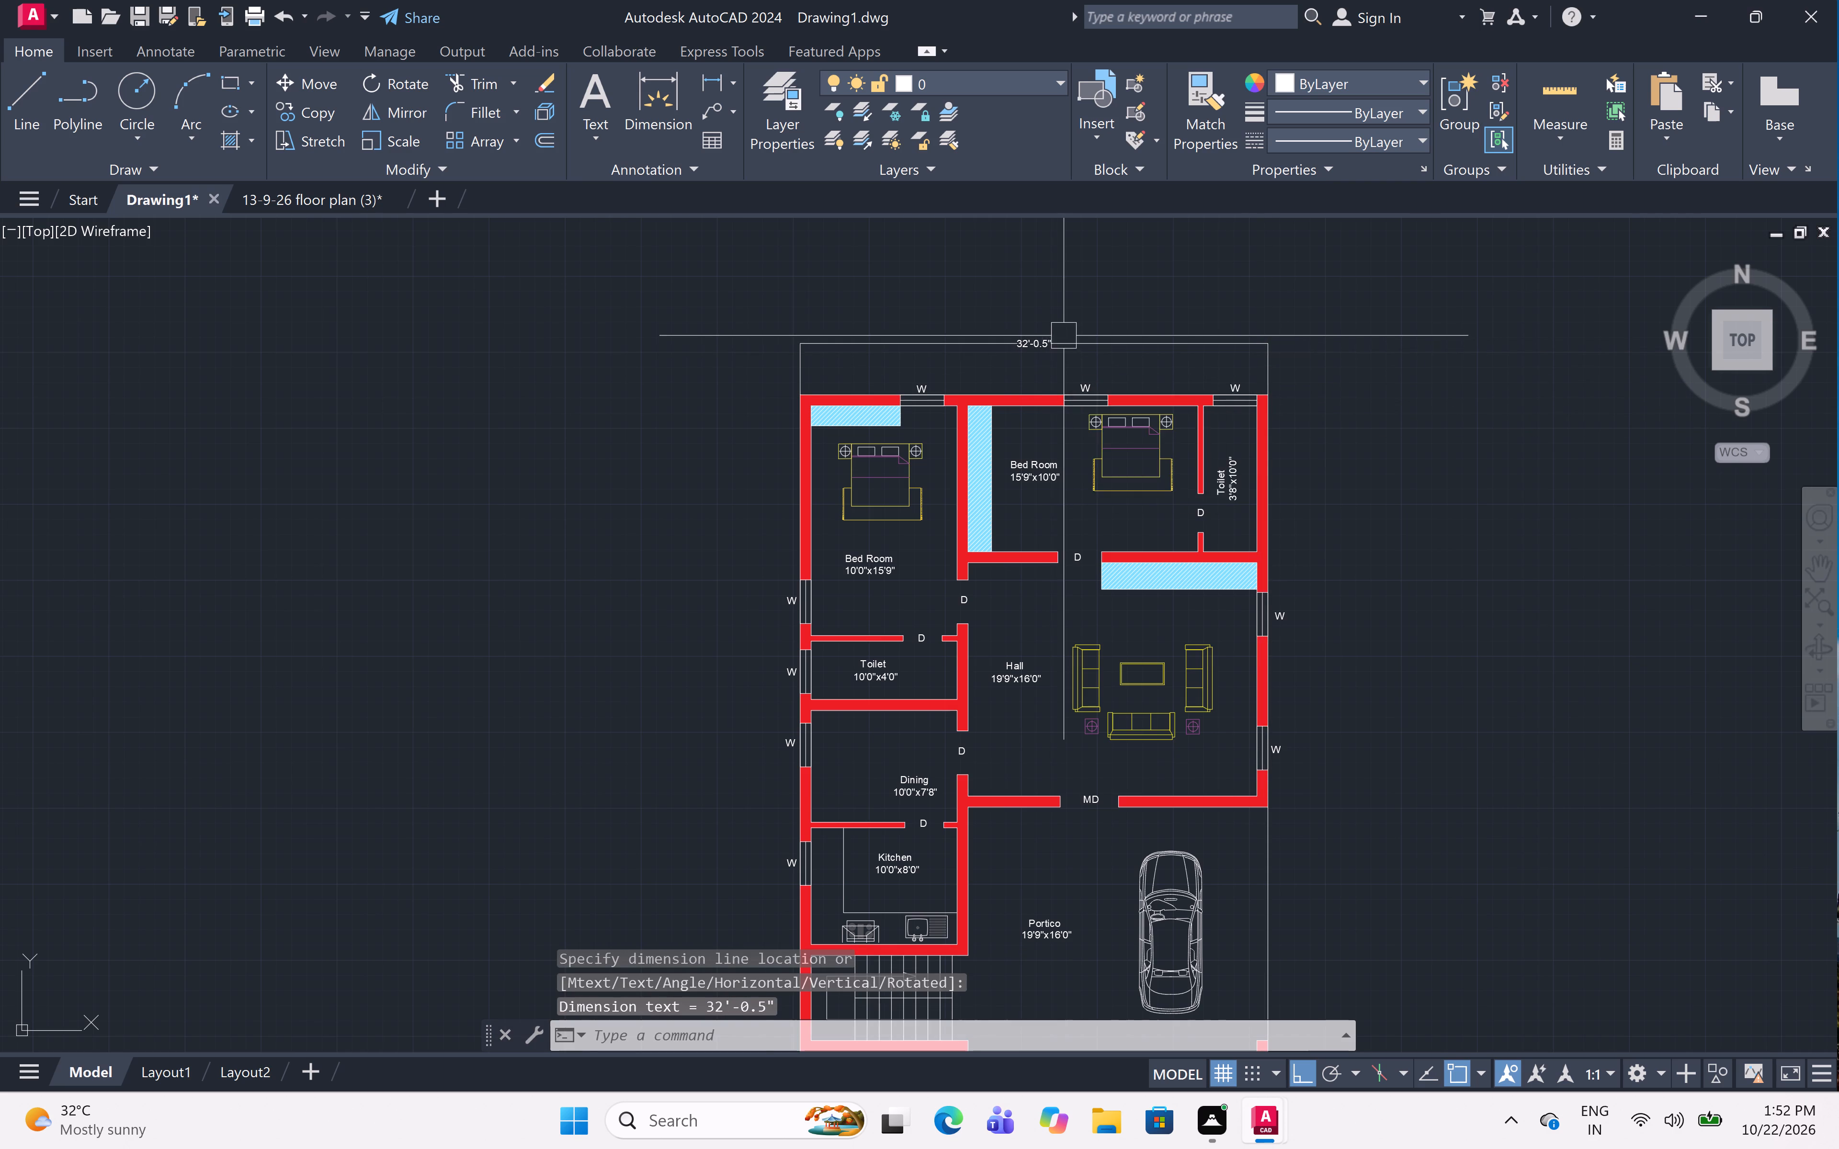
scroll(1064, 335, up, 2)
scroll(886, 389, up, 2)
middle_drag(886, 381, 1017, 398)
scroll(1017, 399, up, 1)
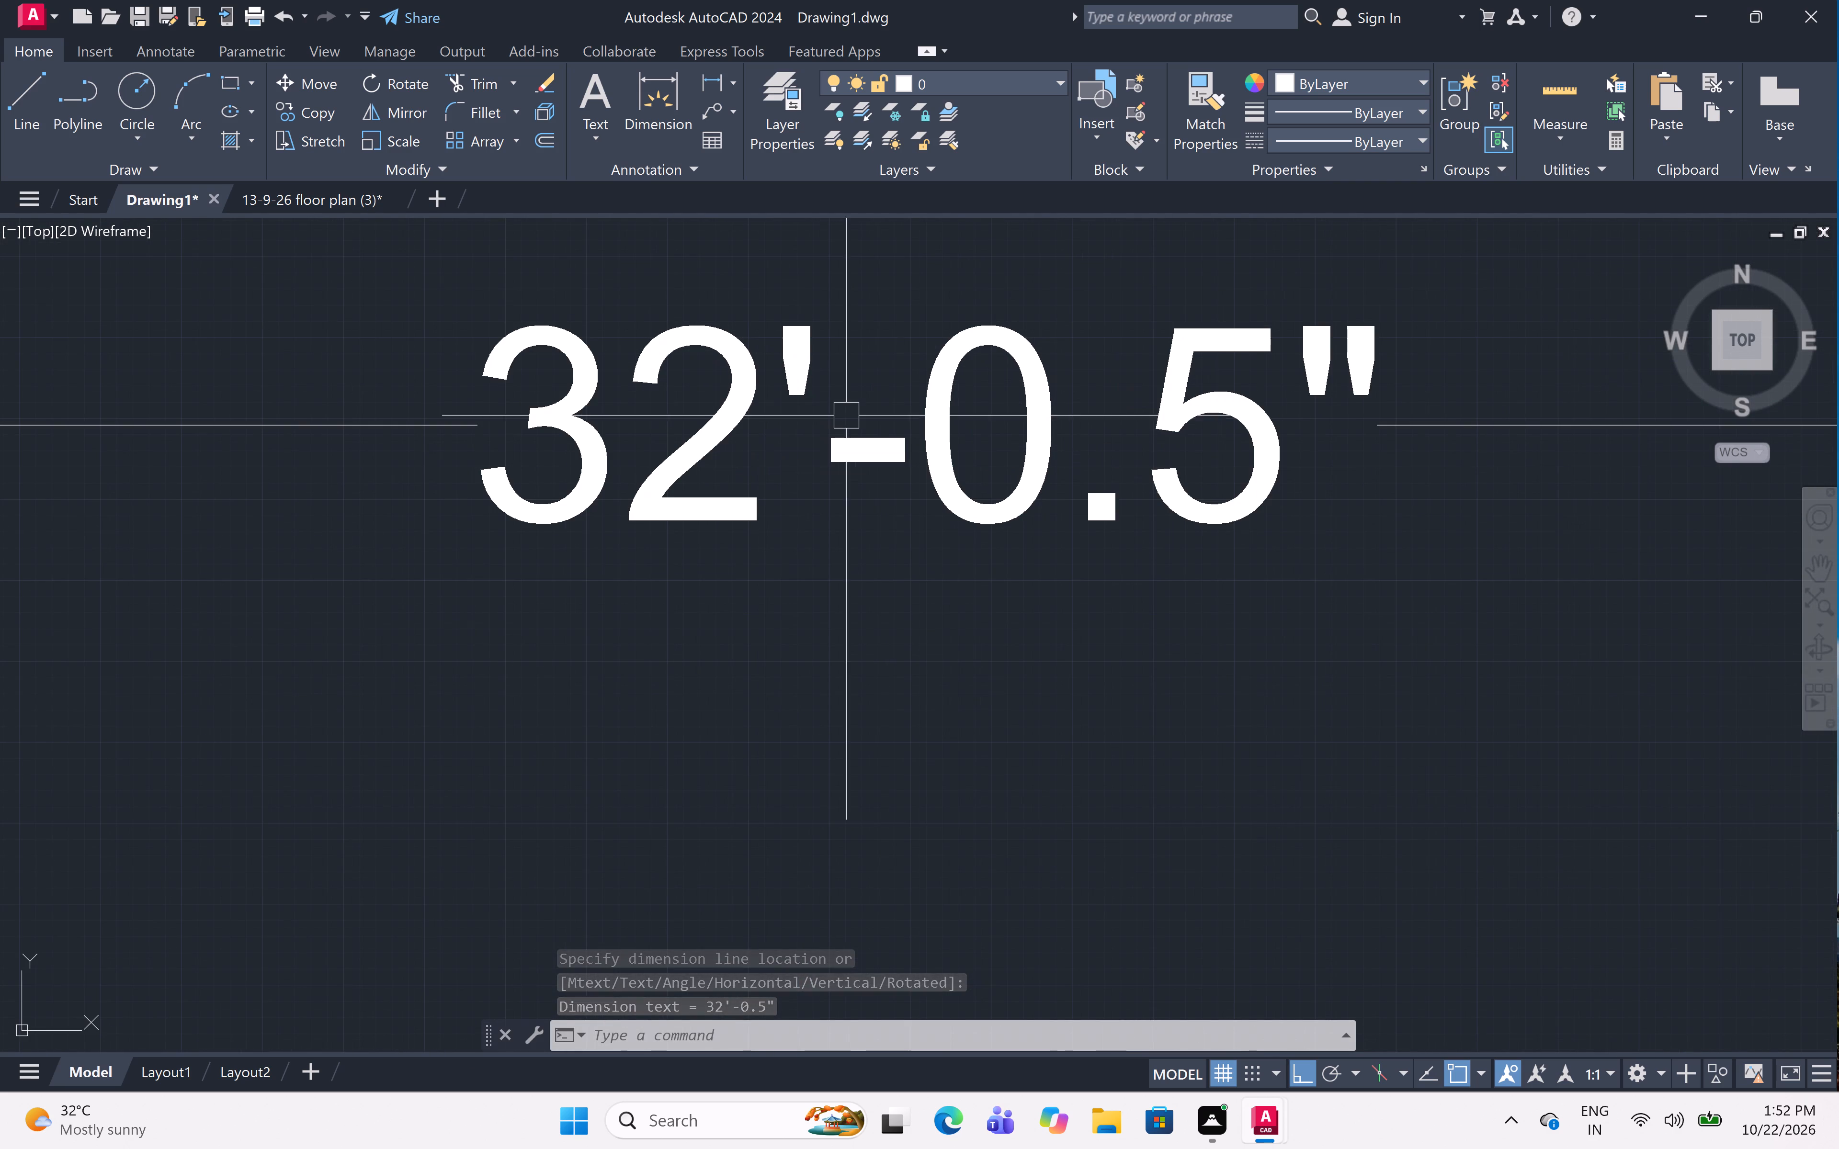
click(665, 415)
click(661, 411)
drag(681, 440, 685, 445)
click(695, 431)
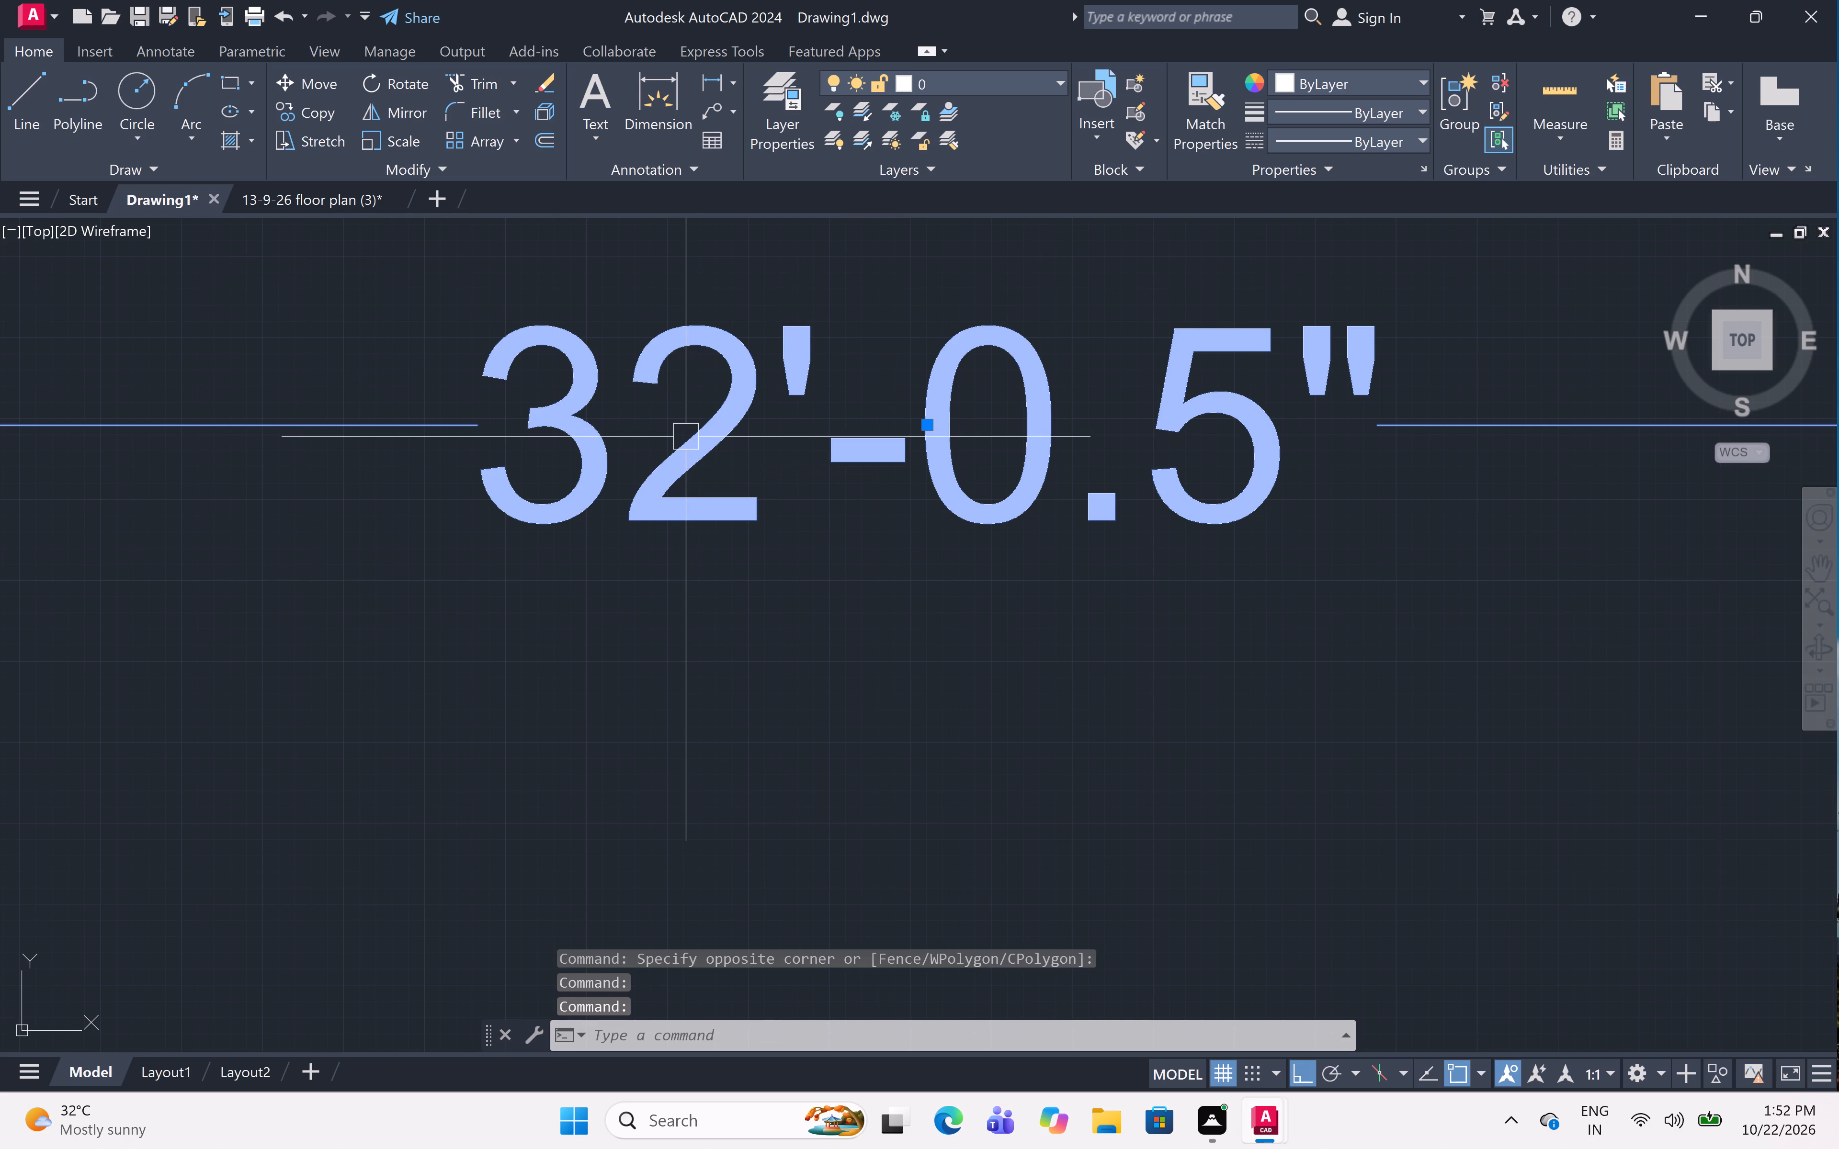
double_click(686, 451)
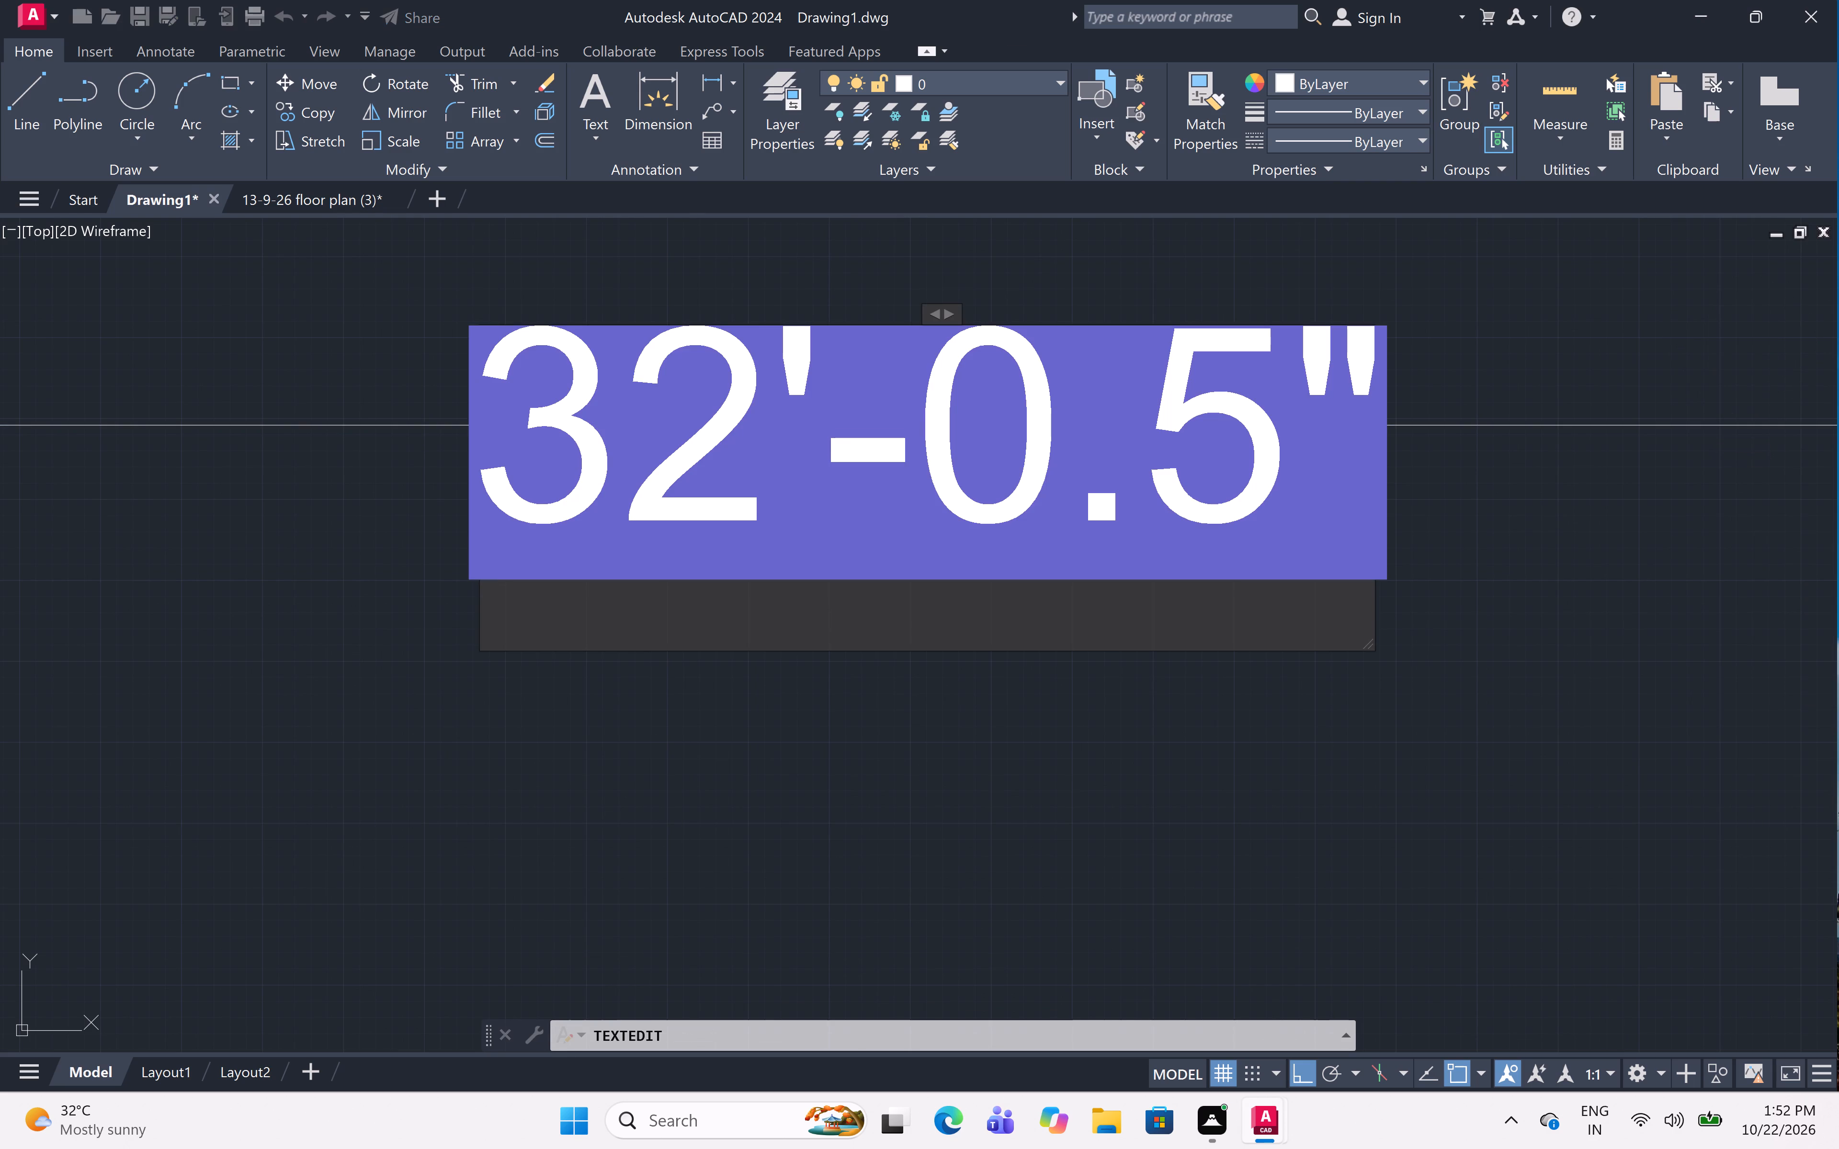
click(689, 458)
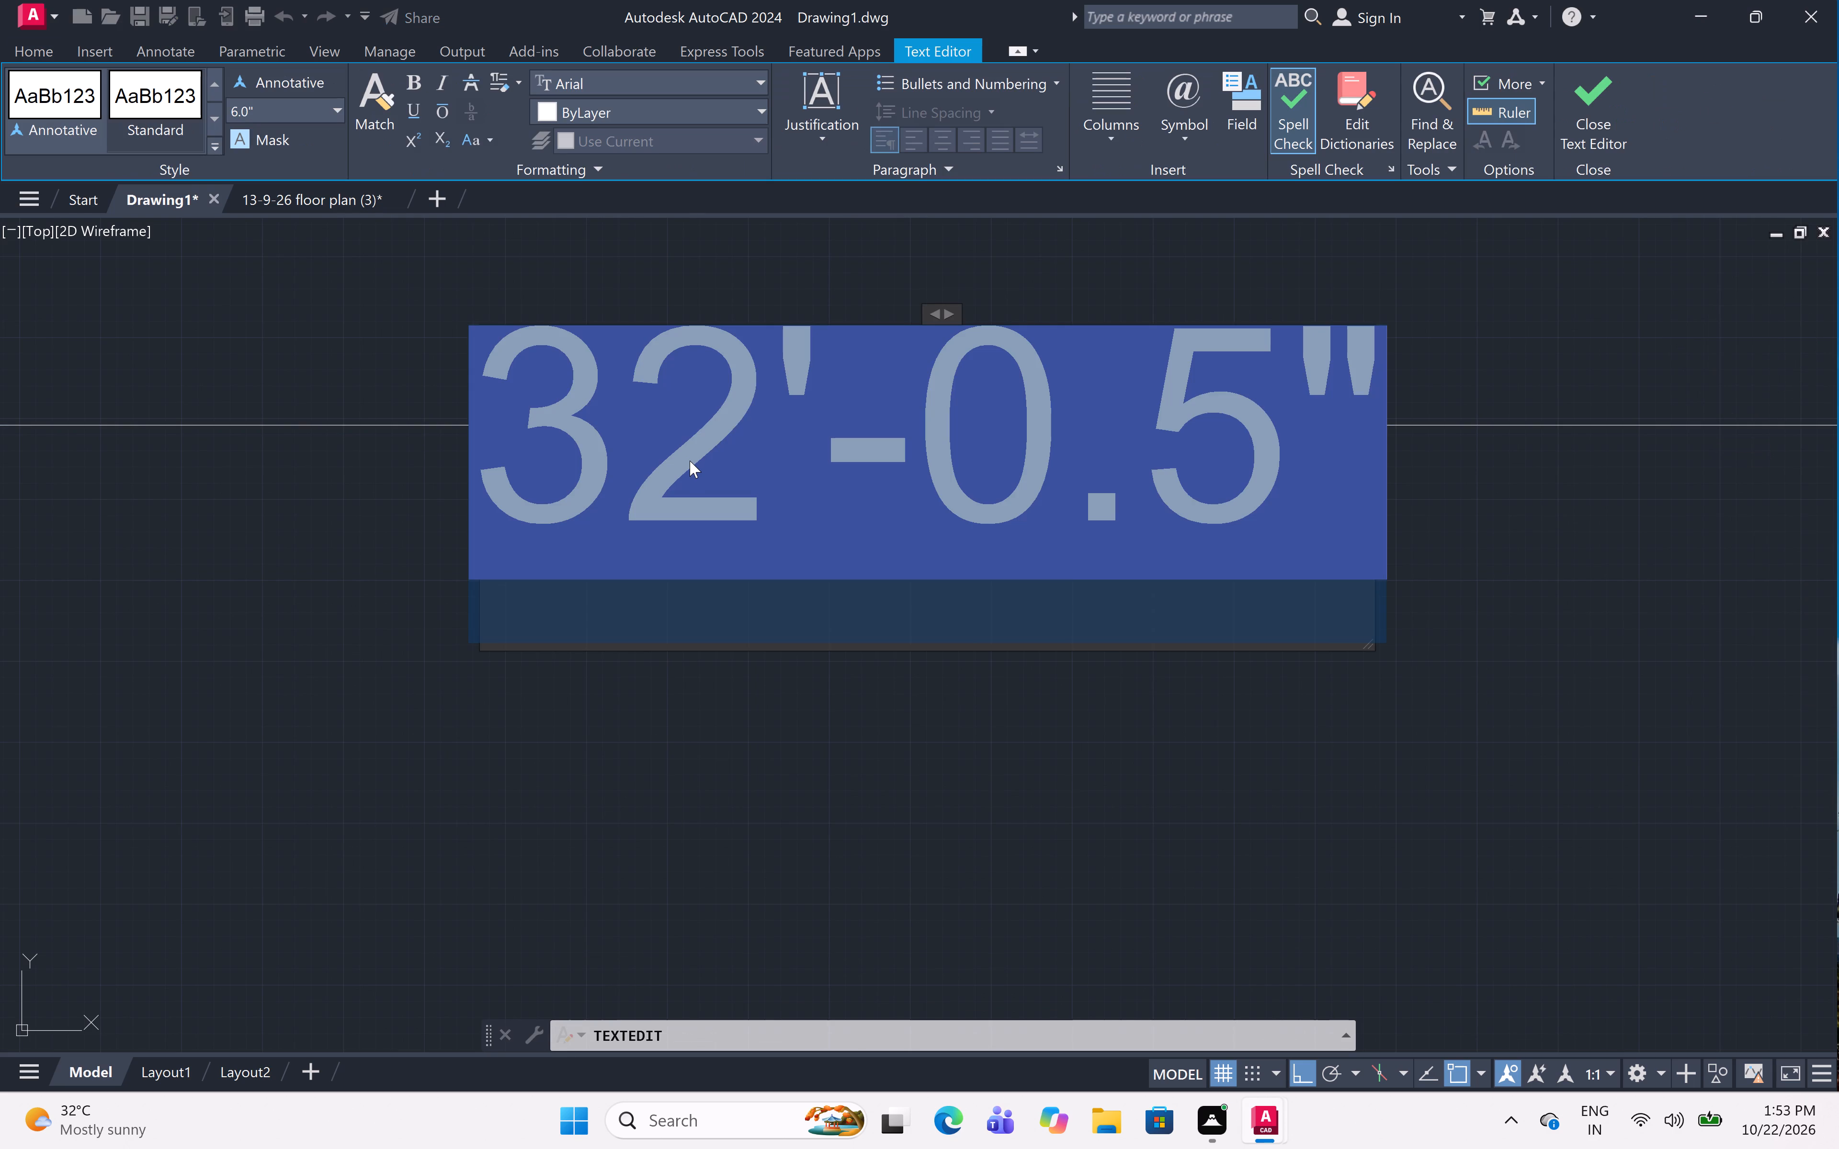
key(BackSpace)
text(32')
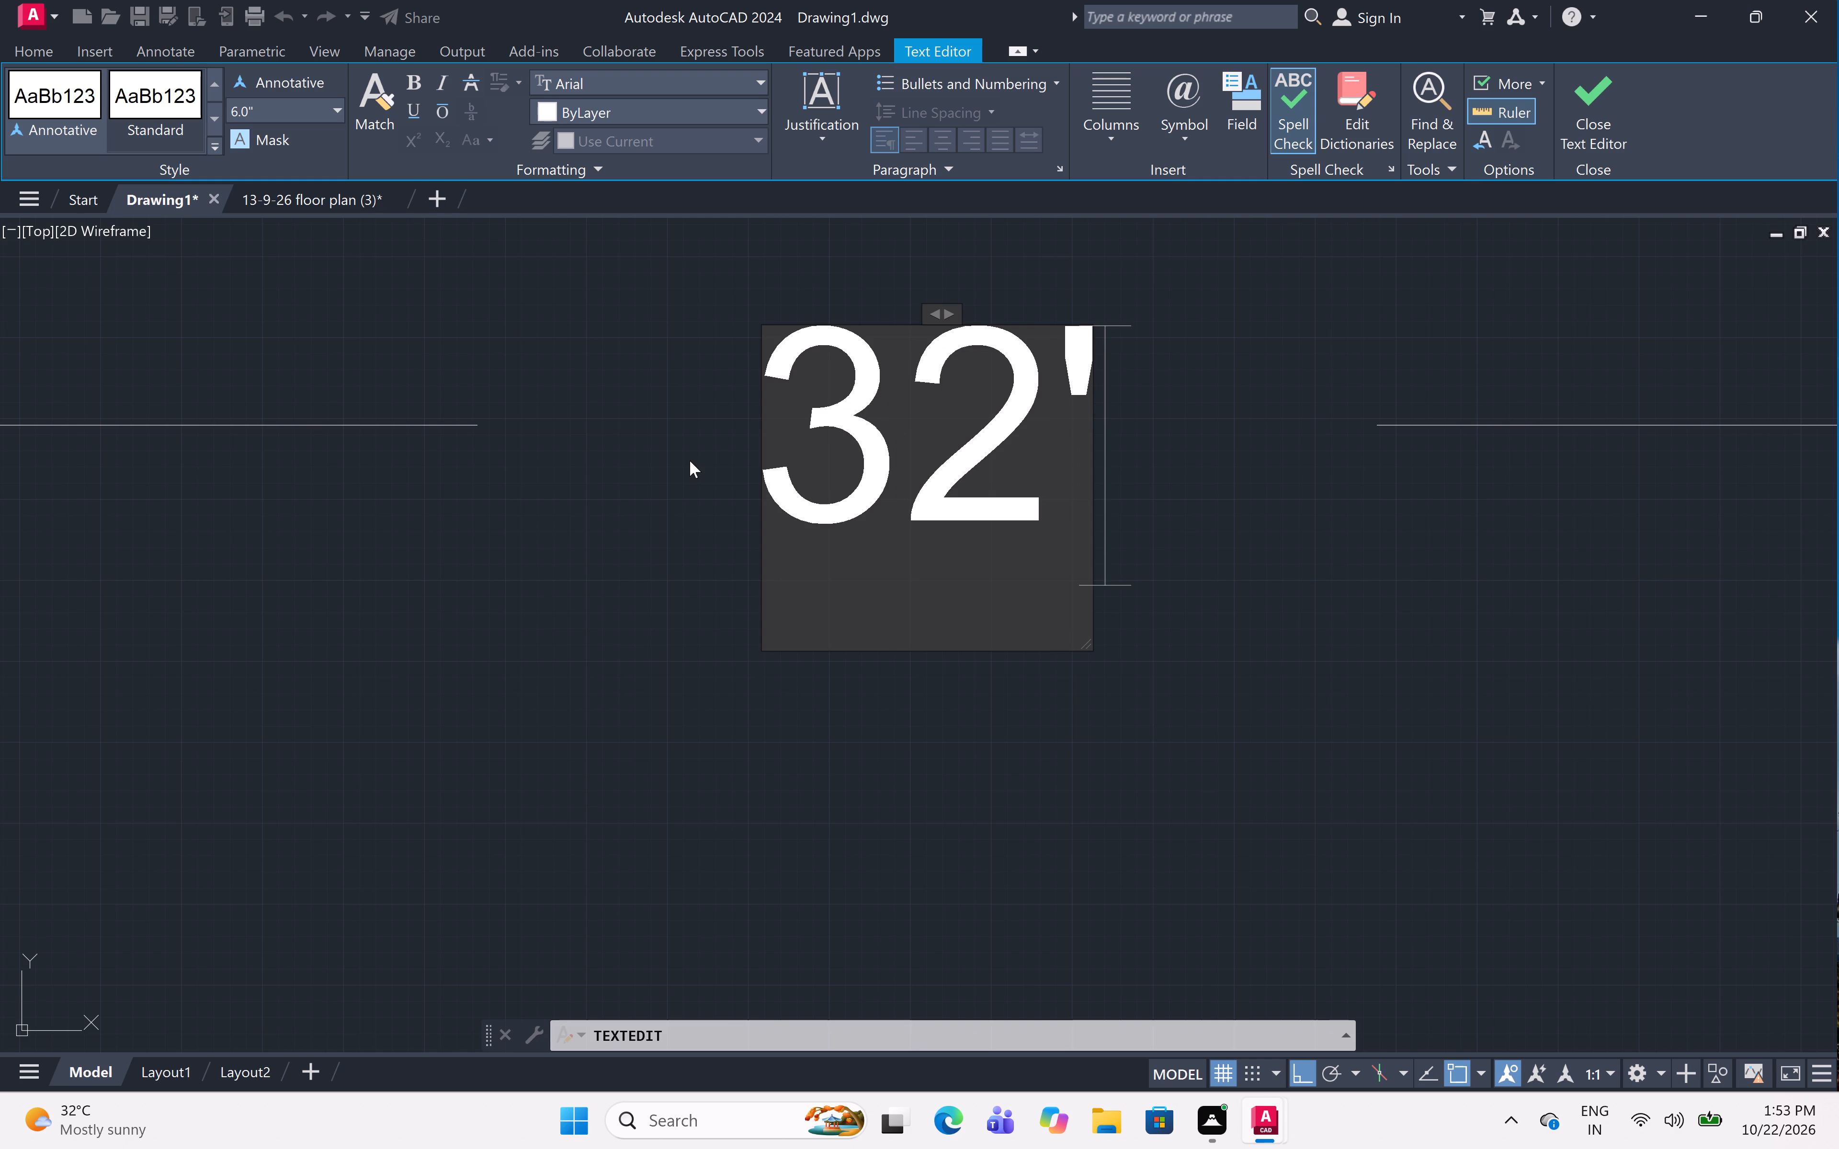
drag(712, 613, 716, 617)
scroll(856, 439, down, 4)
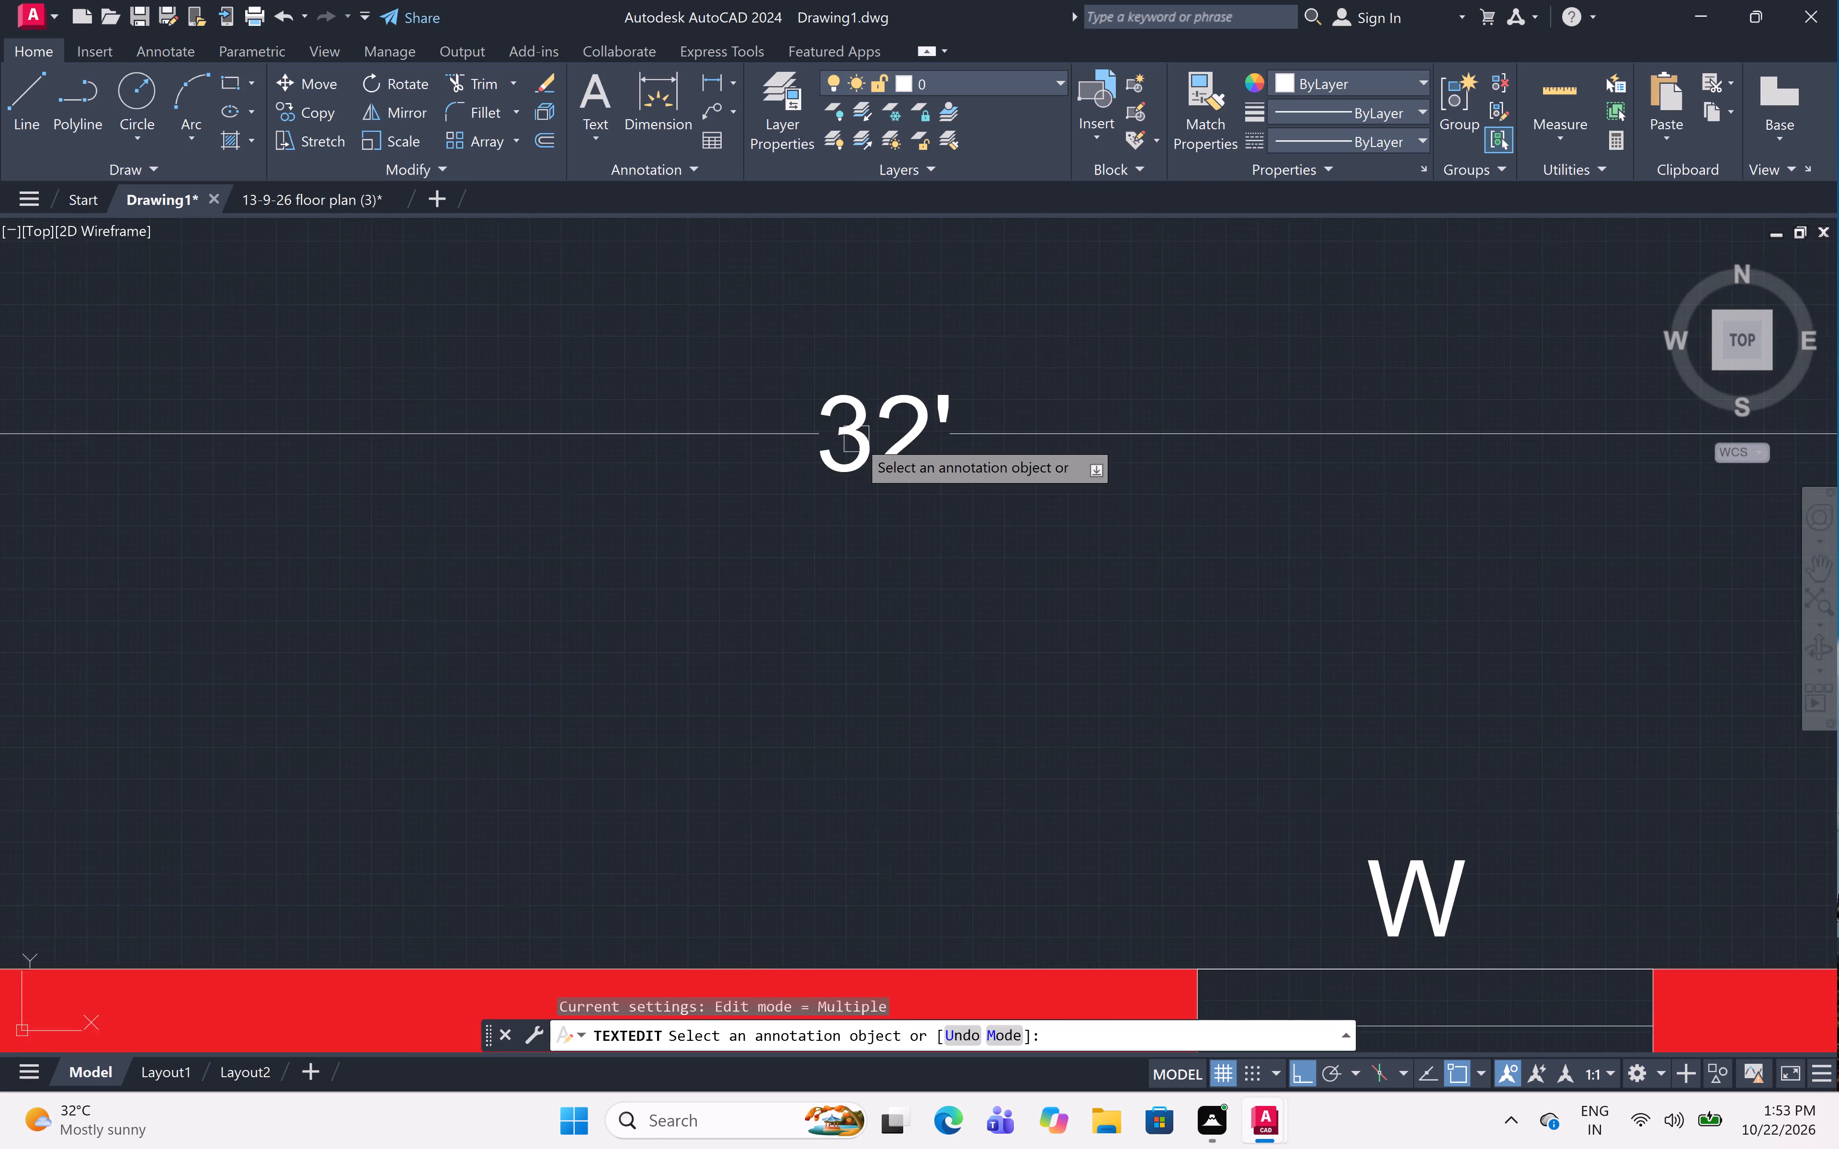
Add a linear dimension of the building's overall depth, corner to corner, placed outside the exterior wall beside the bedroom, toilet, dining and kitchen.
scroll(856, 439, down, 2)
scroll(1028, 388, down, 3)
scroll(908, 510, down, 2)
middle_drag(913, 601, 943, 515)
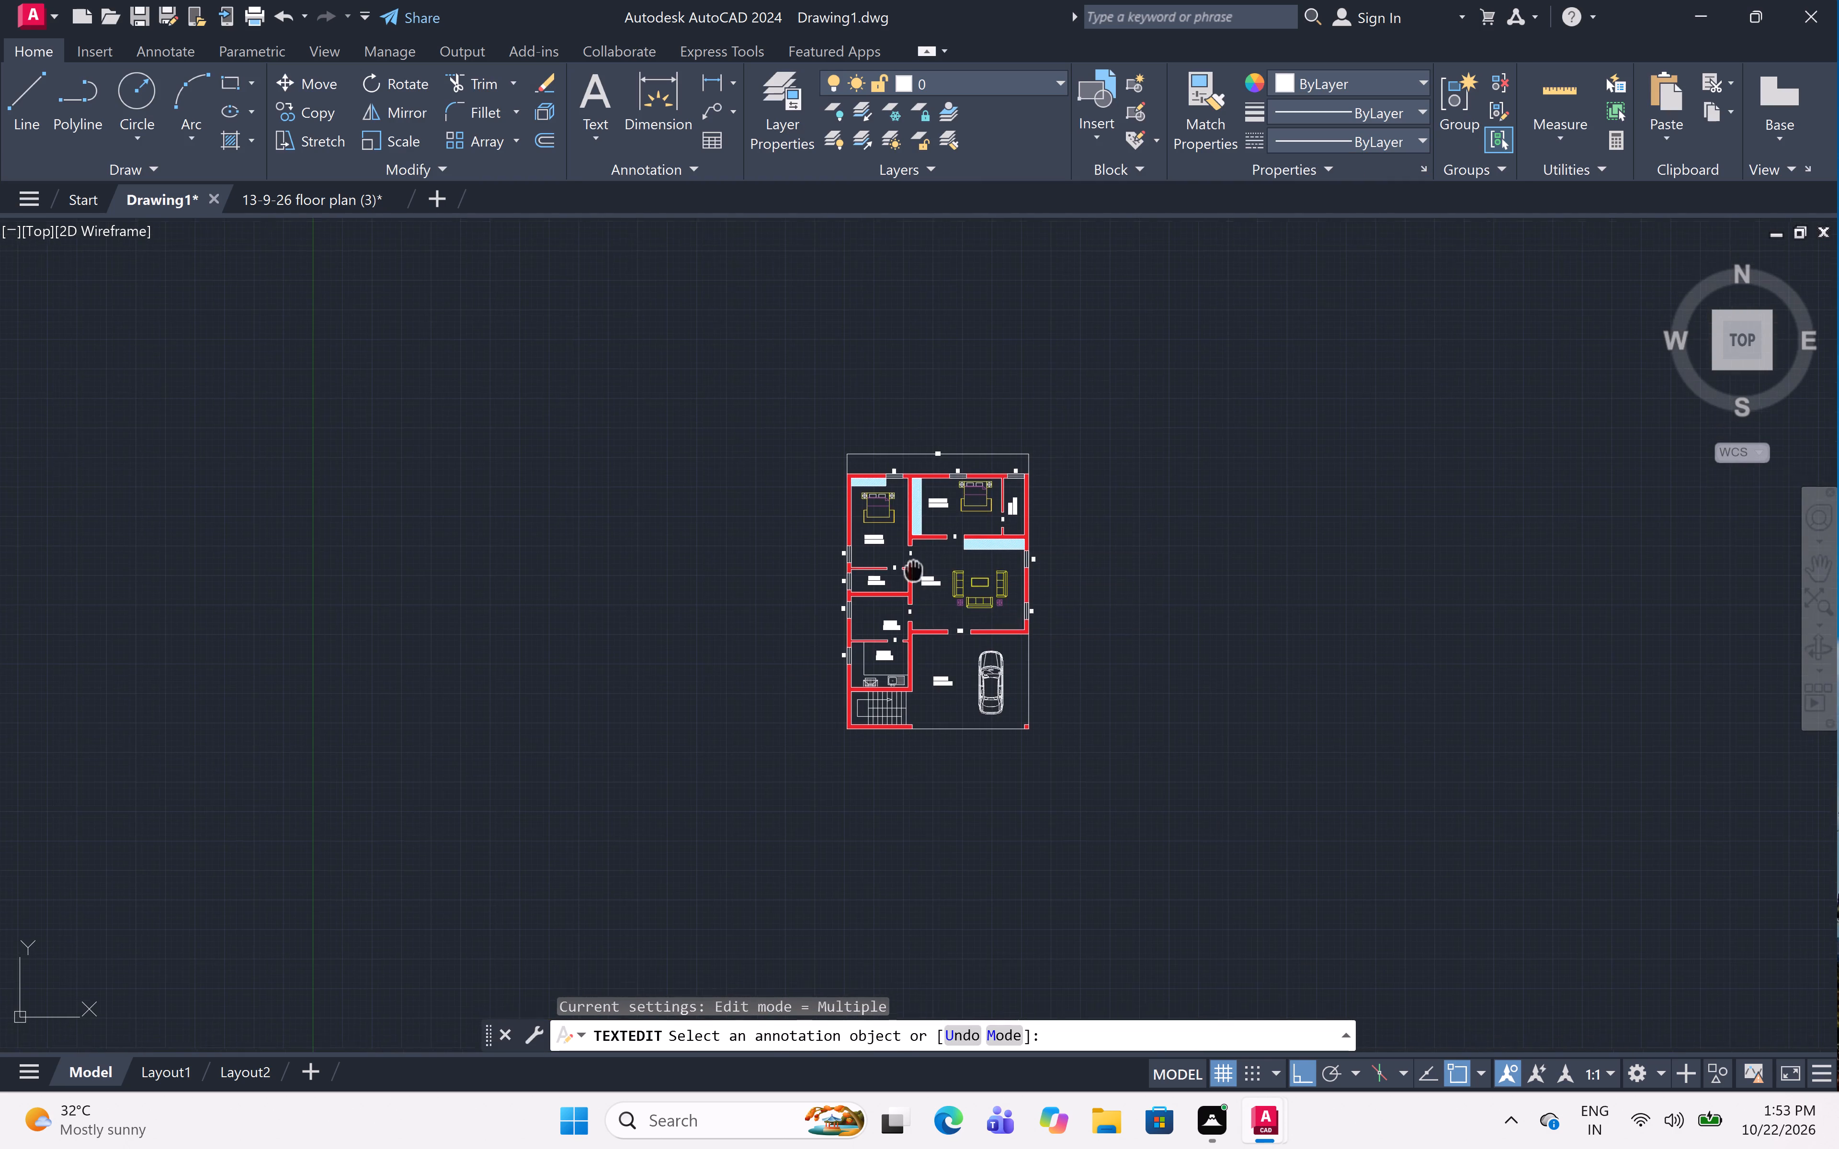
middle_drag(943, 515, 943, 516)
scroll(951, 518, up, 1)
middle_drag(952, 542, 952, 557)
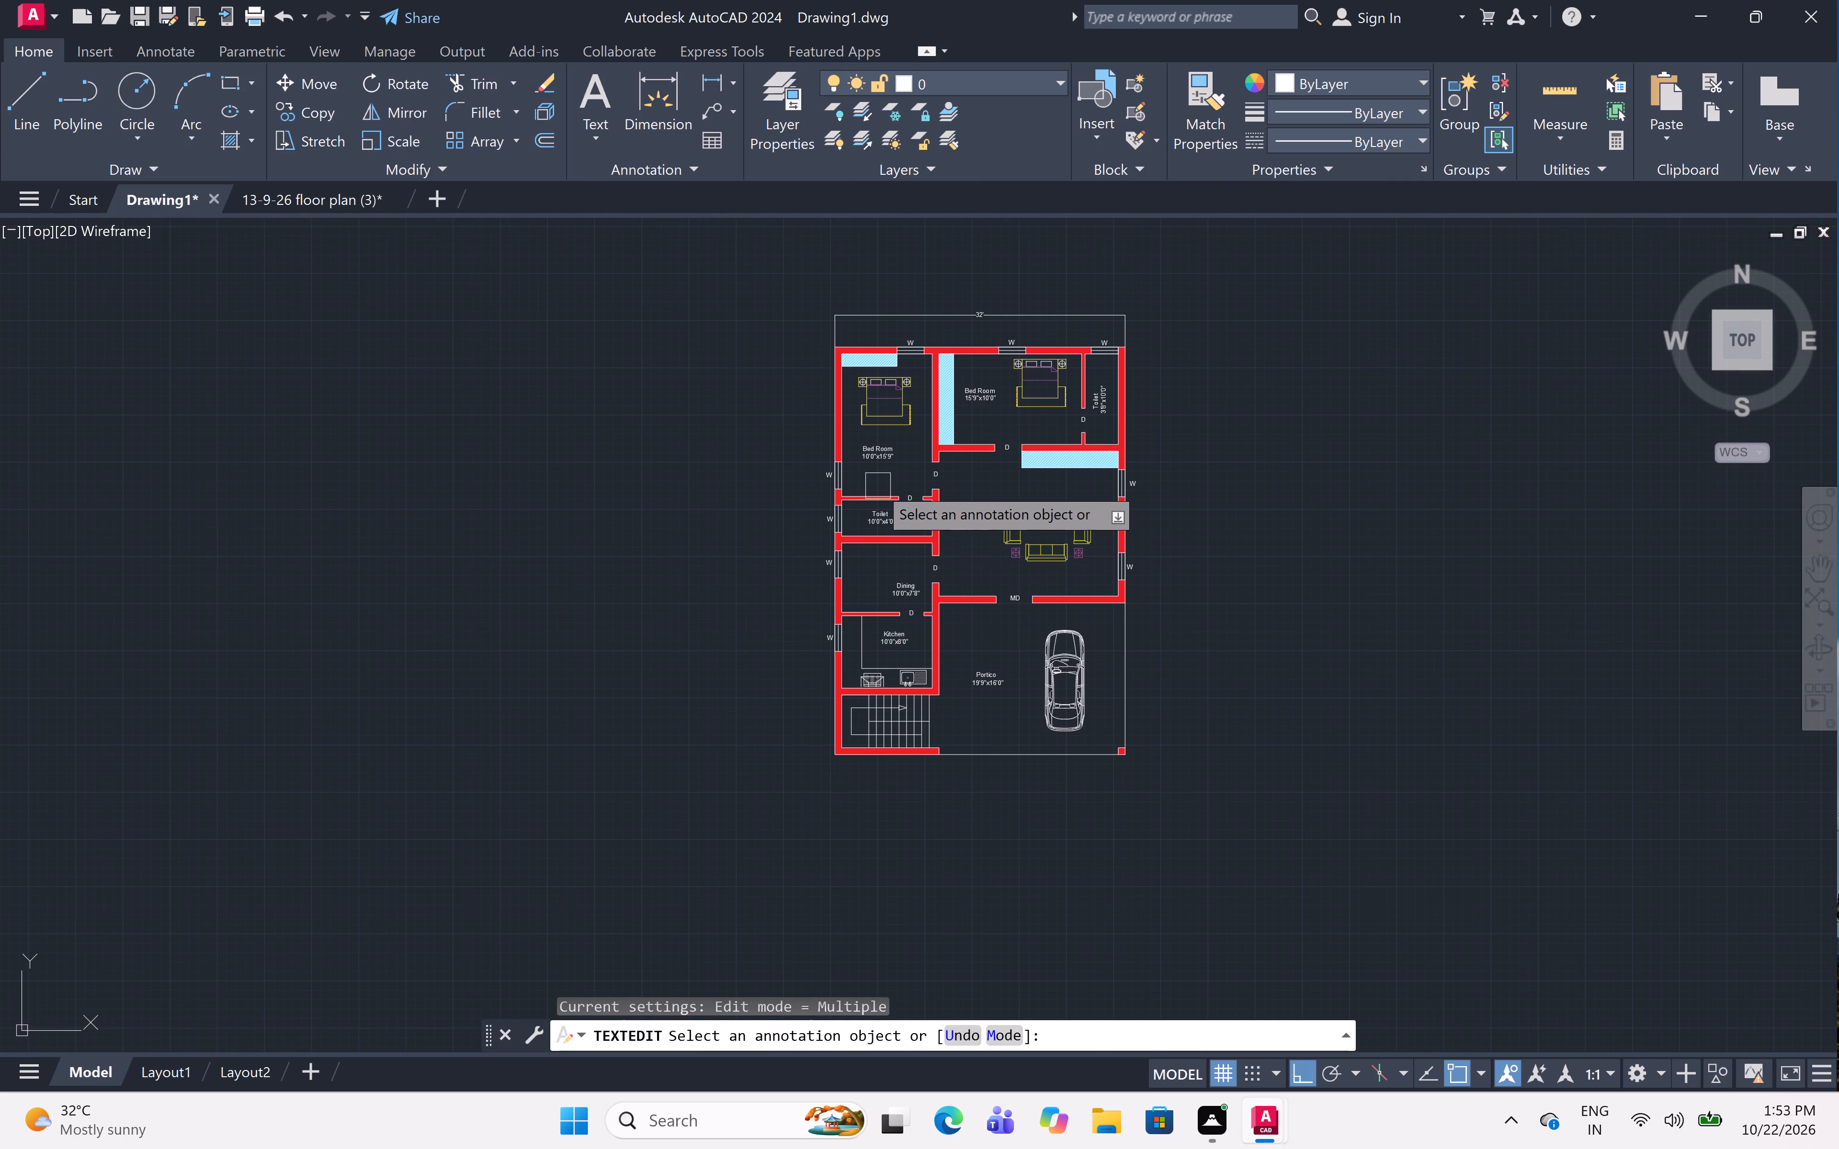
key(Escape)
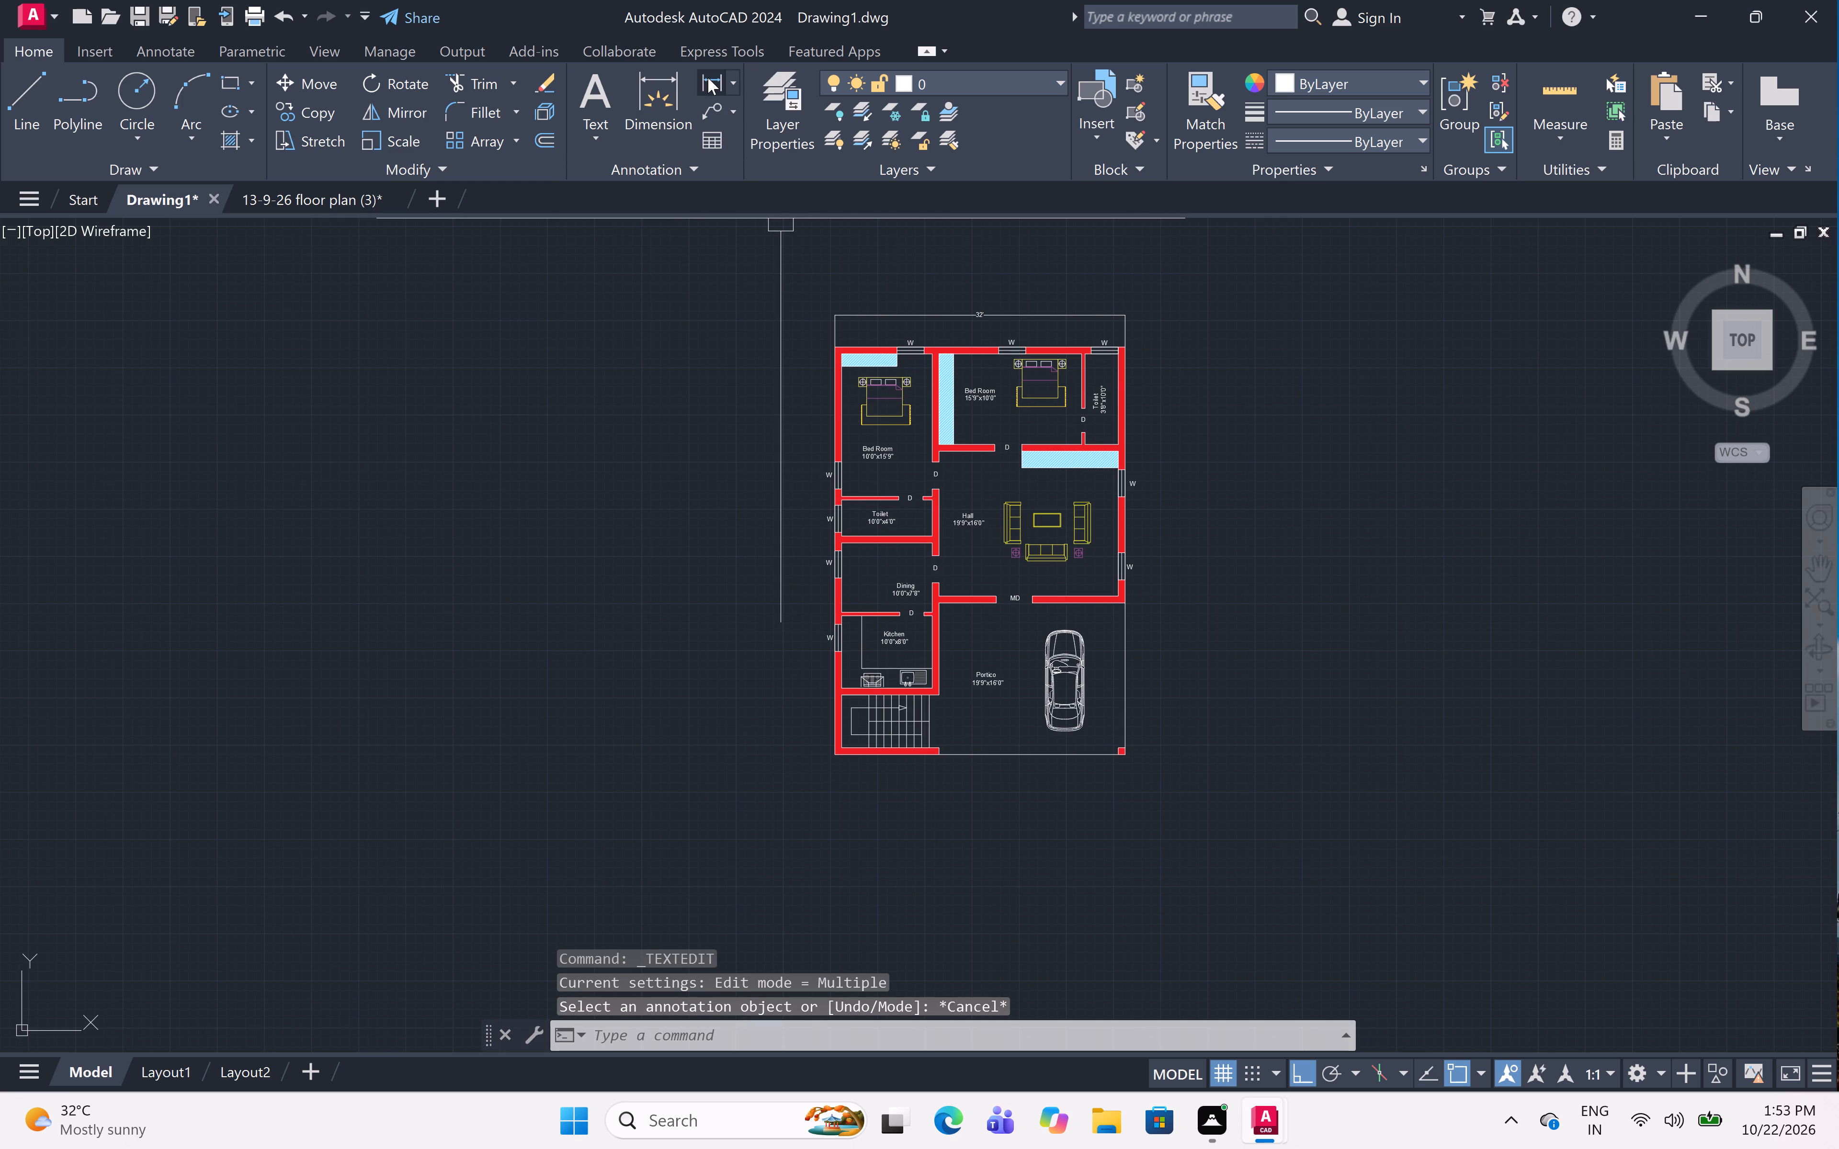
click(708, 78)
scroll(807, 328, up, 2)
scroll(894, 415, up, 1)
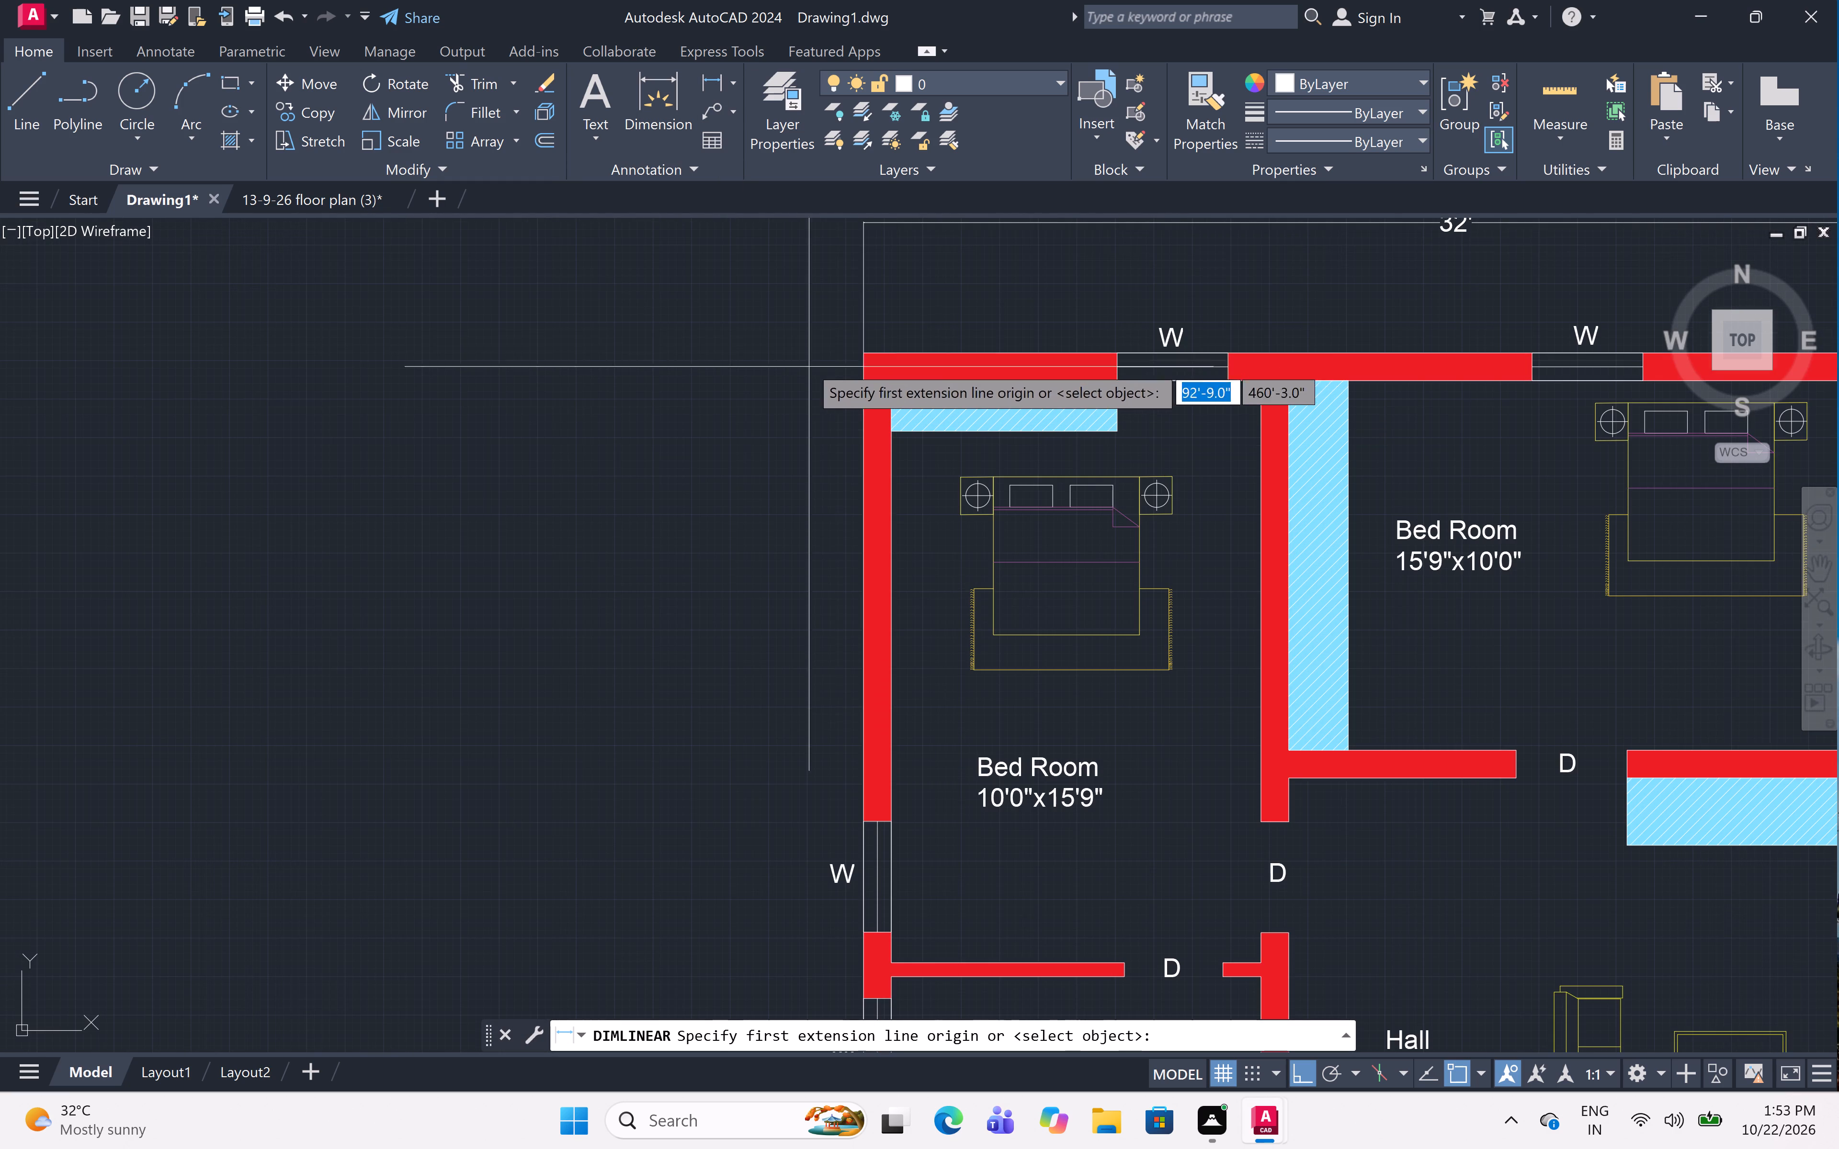
drag(870, 357, 863, 370)
scroll(805, 463, down, 3)
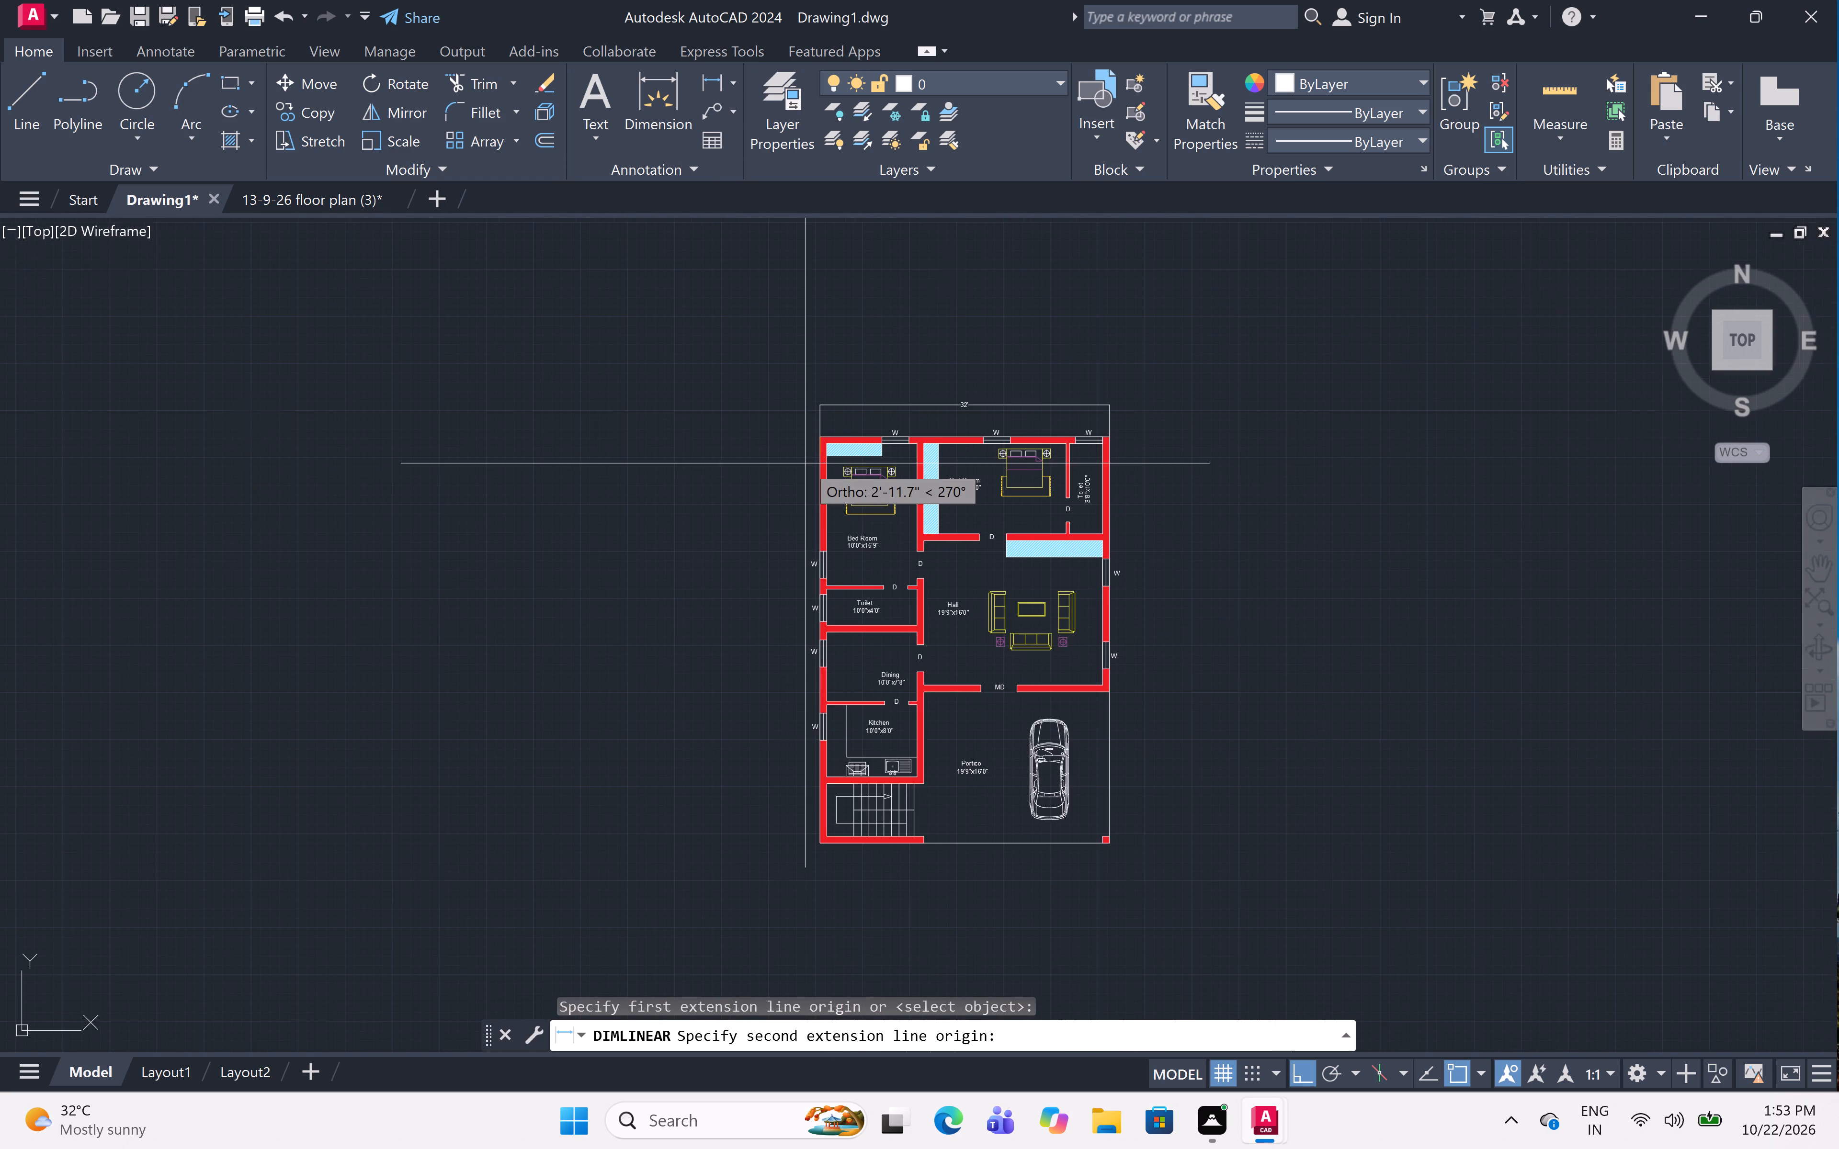
scroll(822, 858, up, 3)
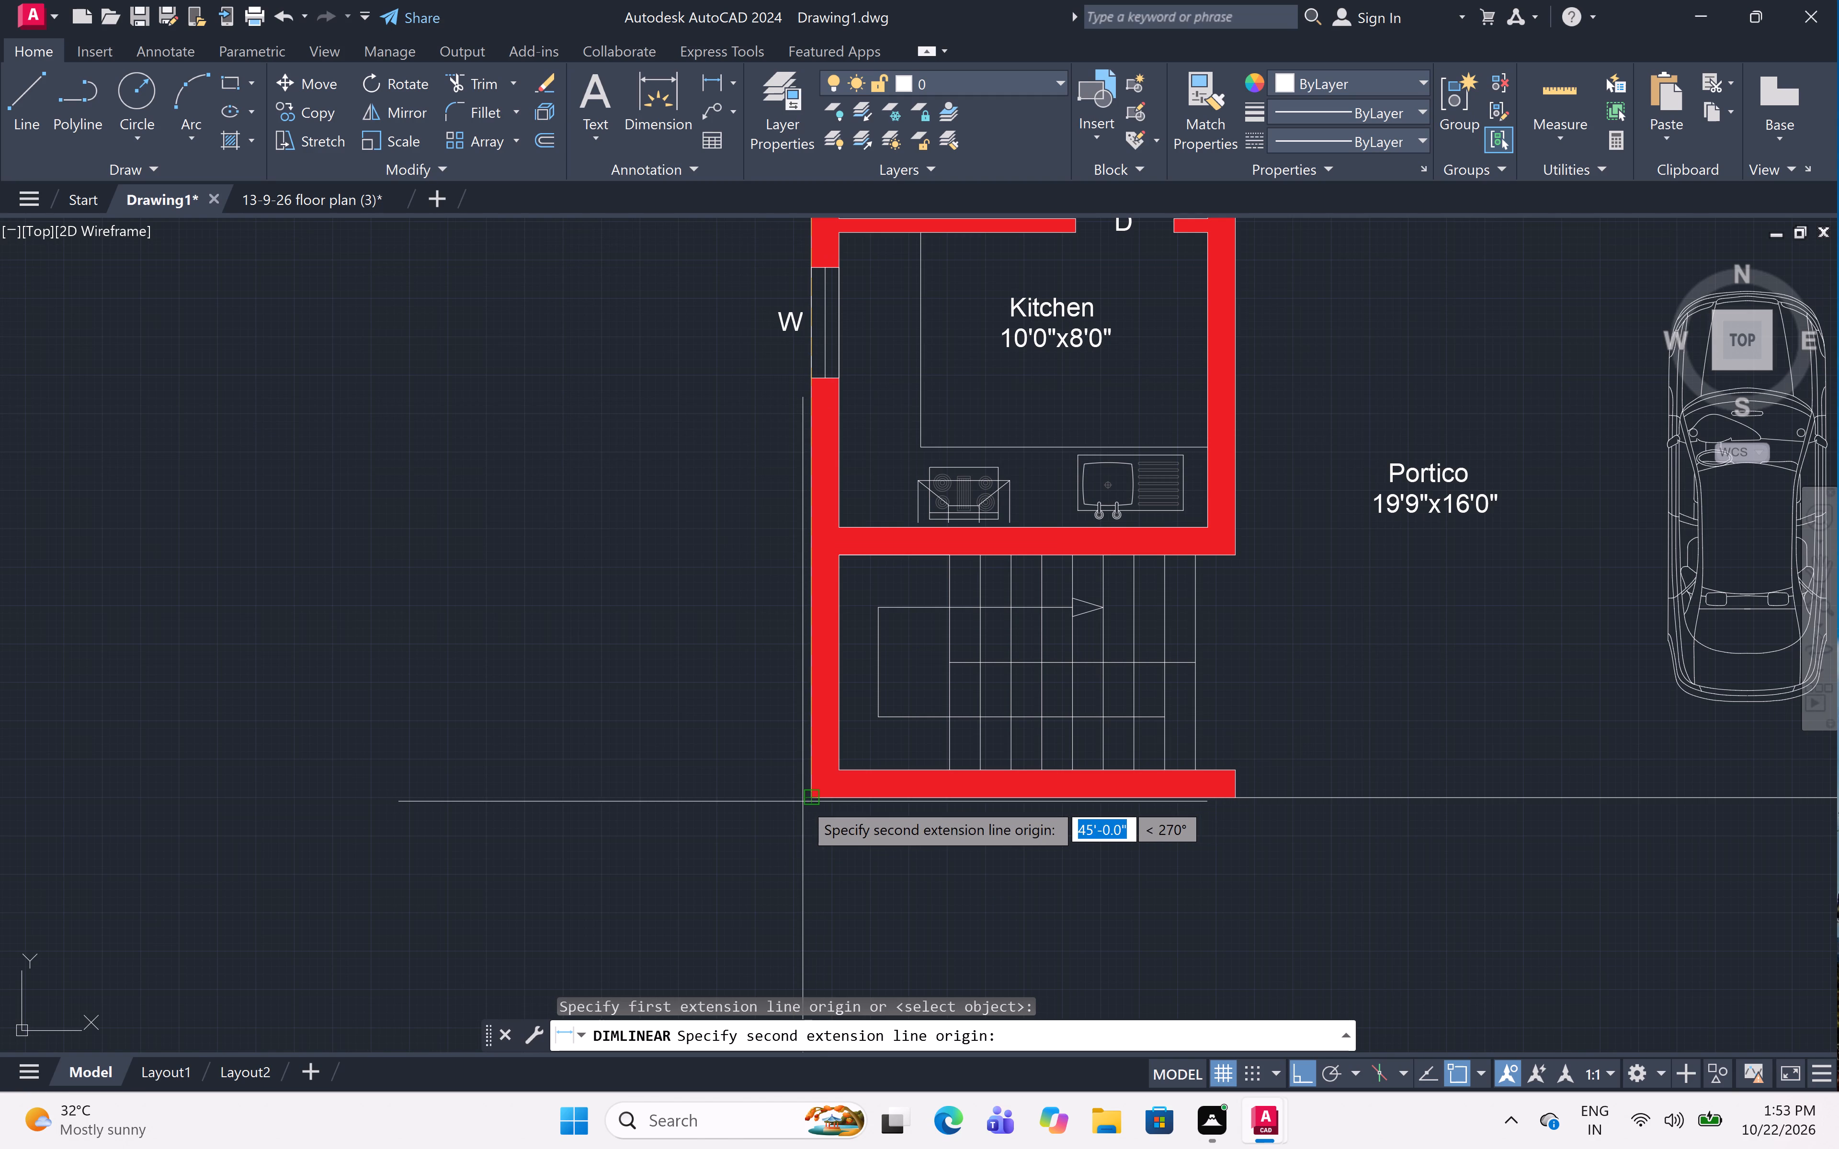
click(812, 791)
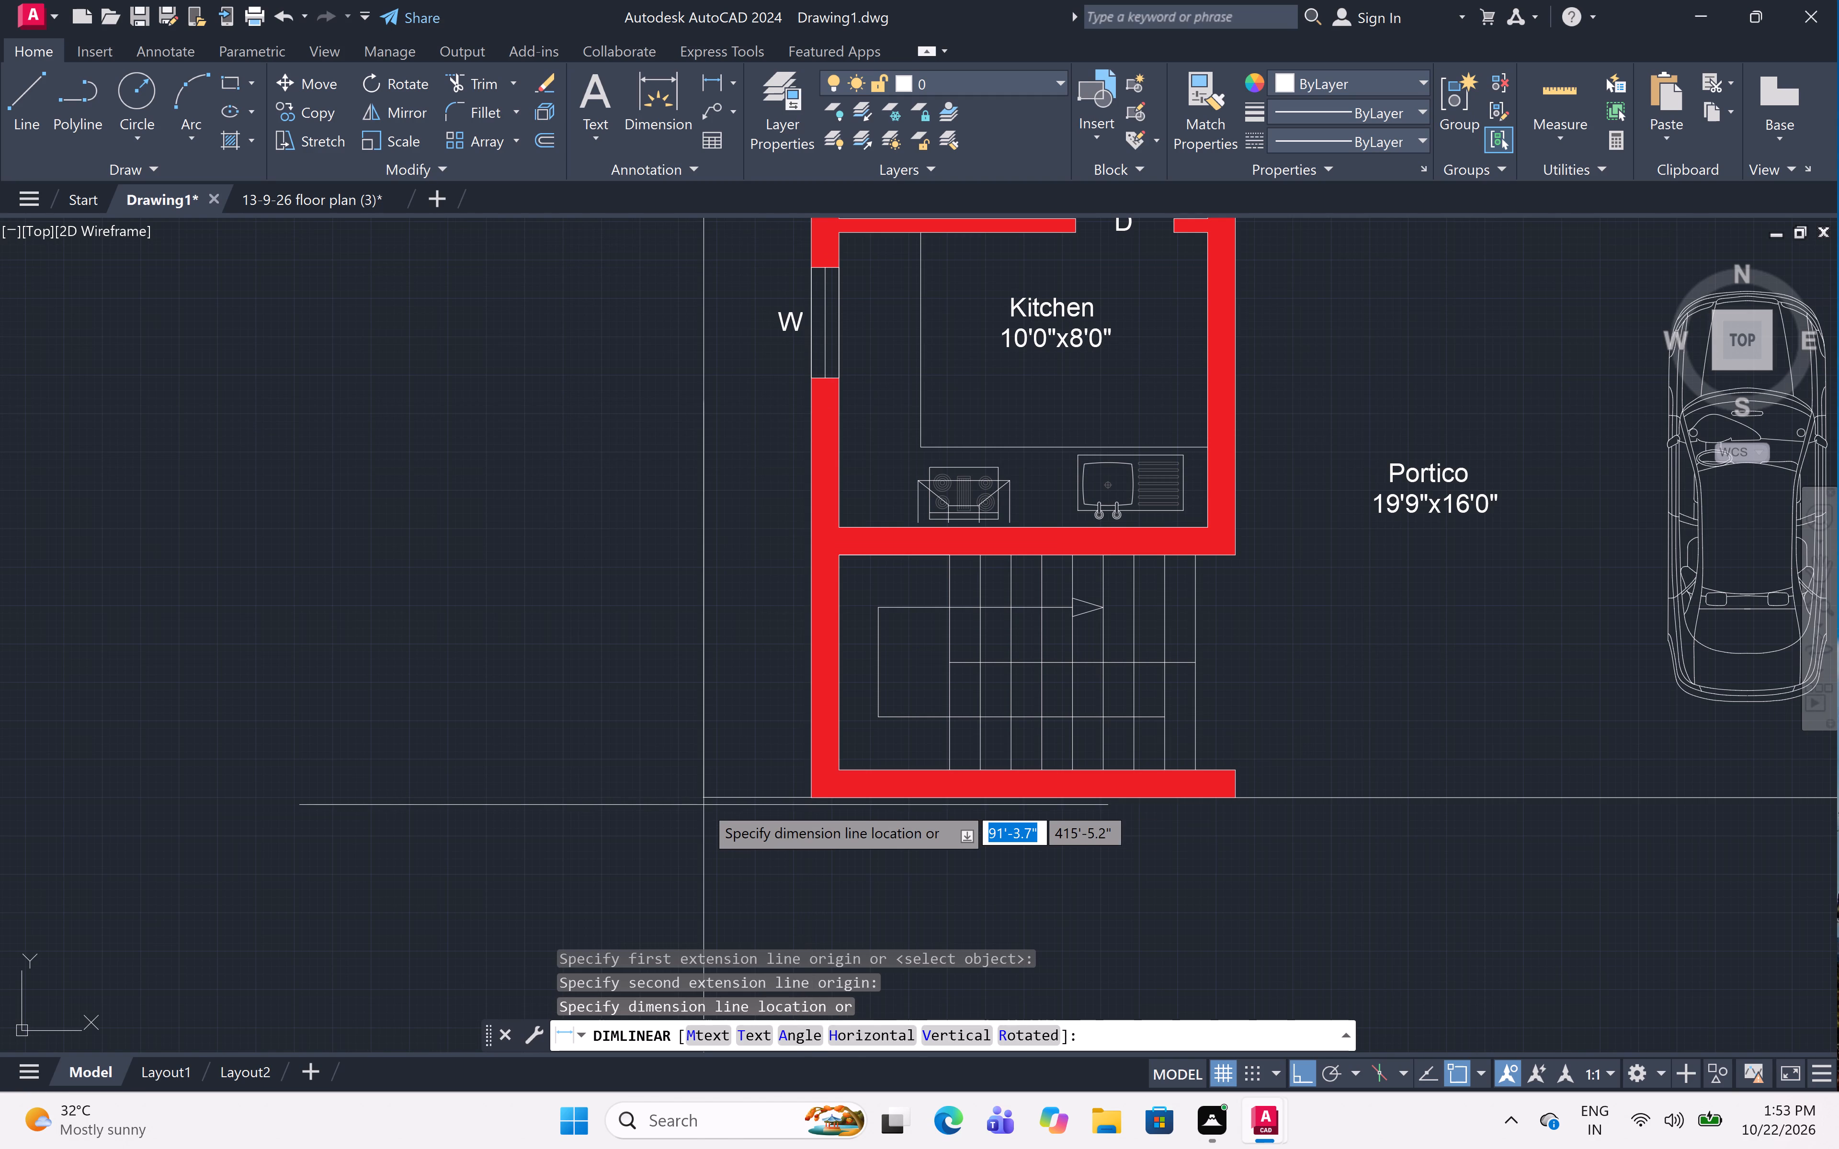
scroll(704, 802, down, 1)
scroll(760, 815, up, 5)
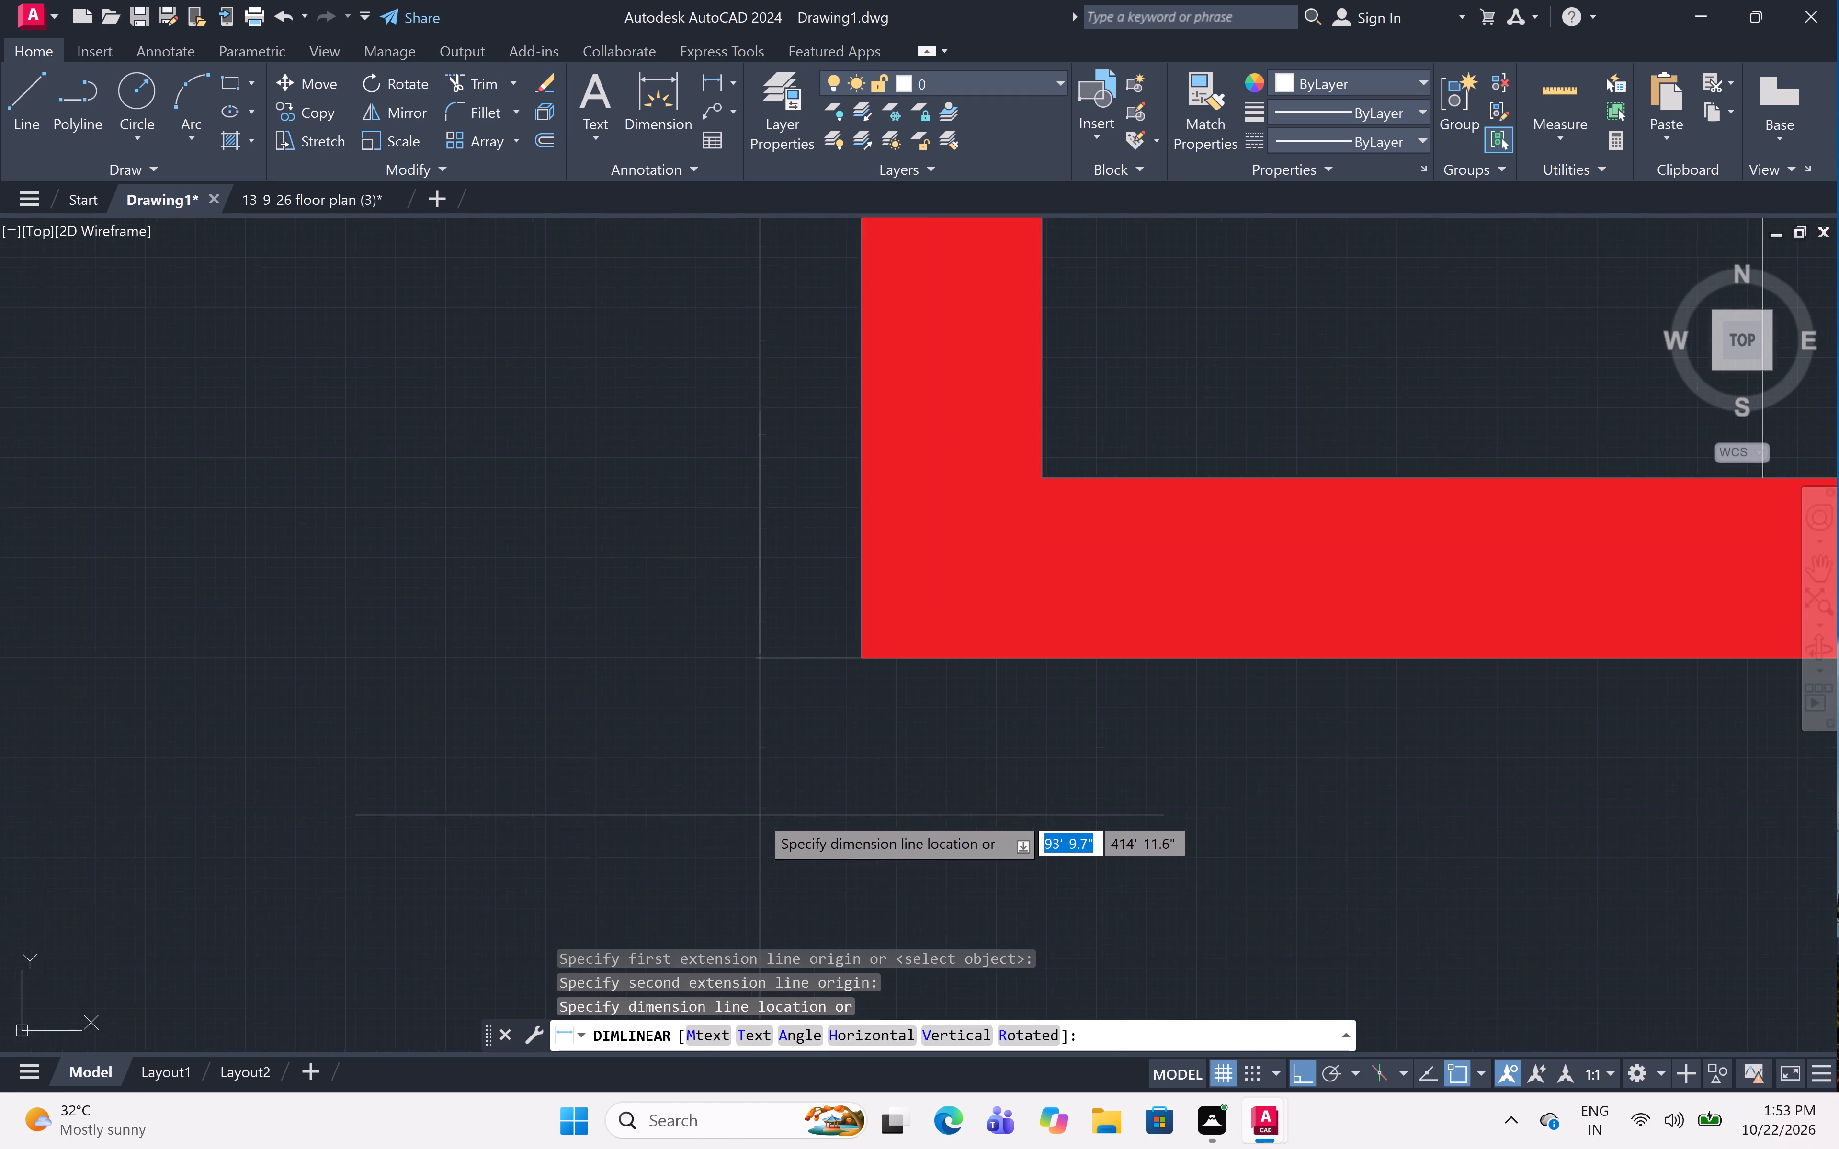
scroll(761, 814, down, 6)
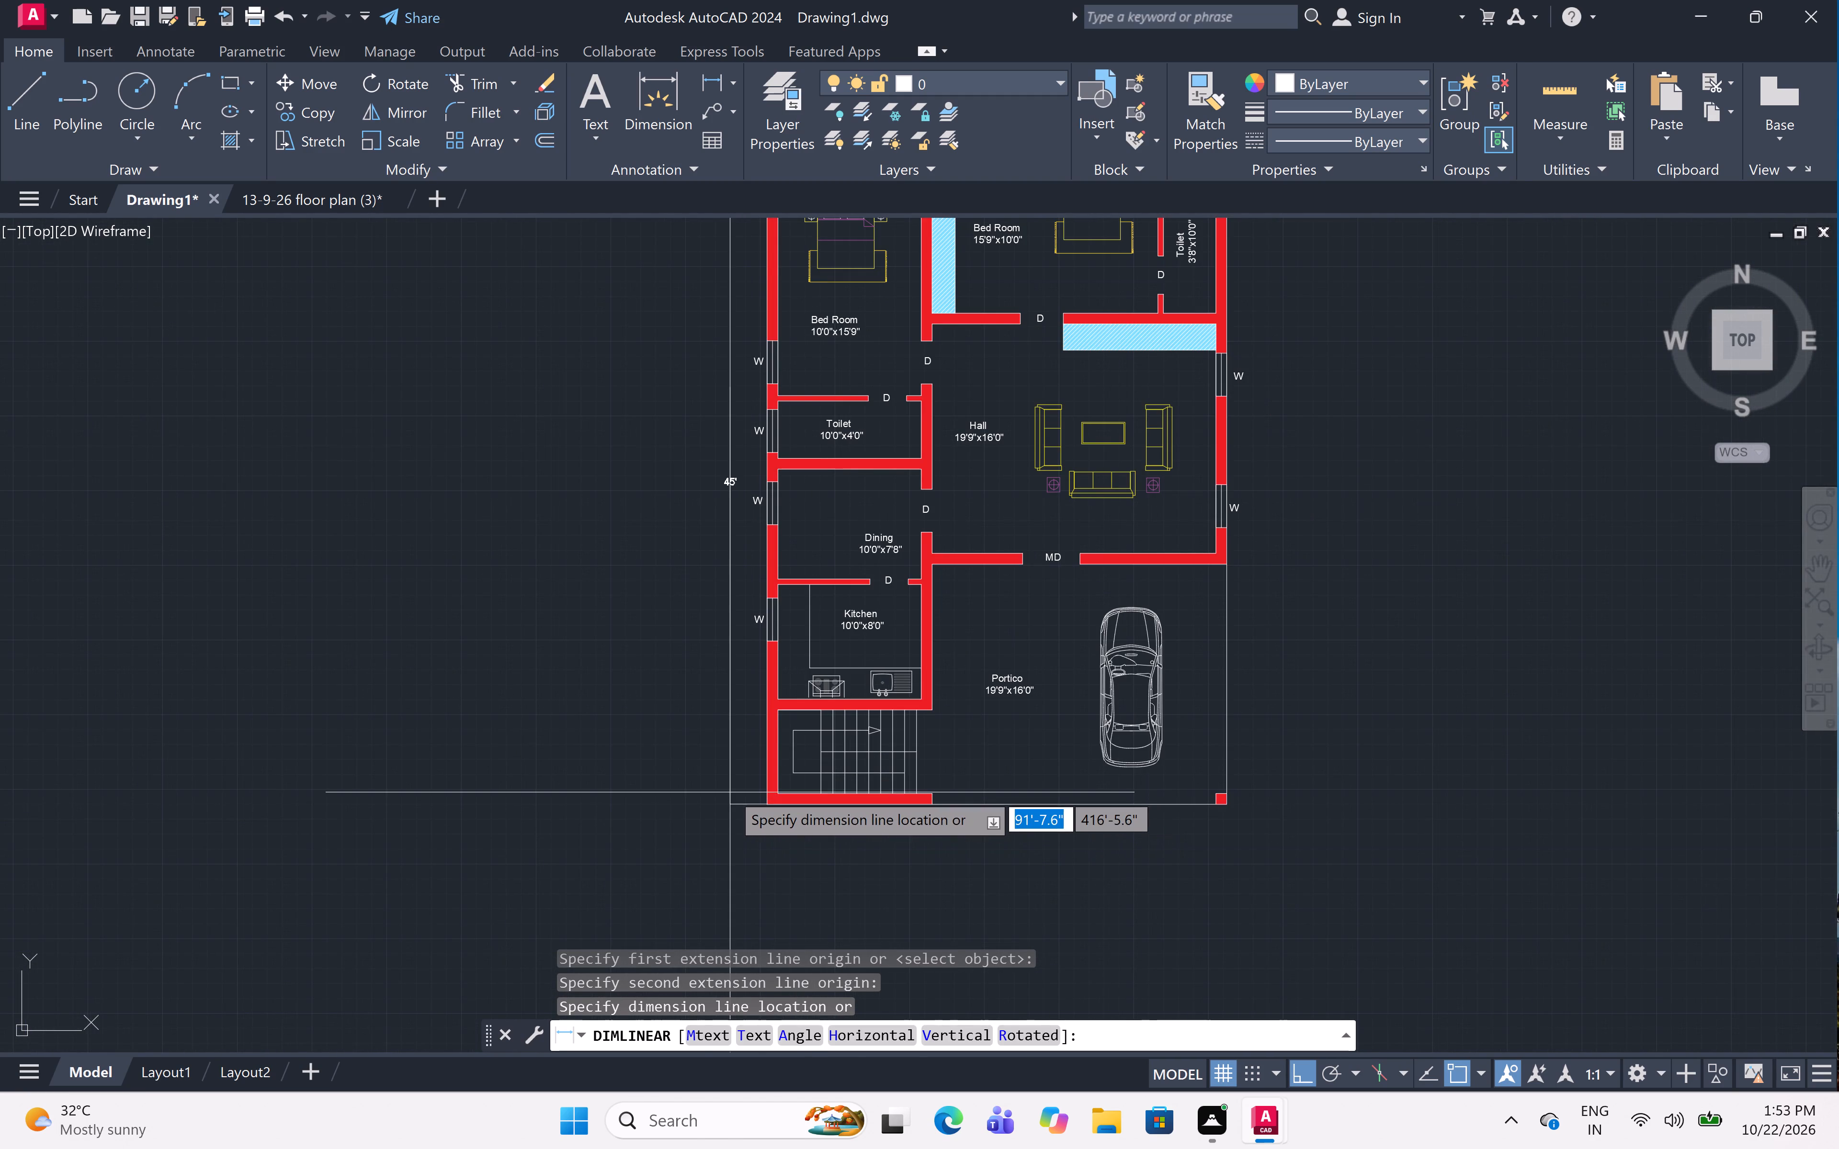
click(730, 791)
Examine the depth dimension's text and the kitchen area of the plan.
scroll(706, 474, up, 5)
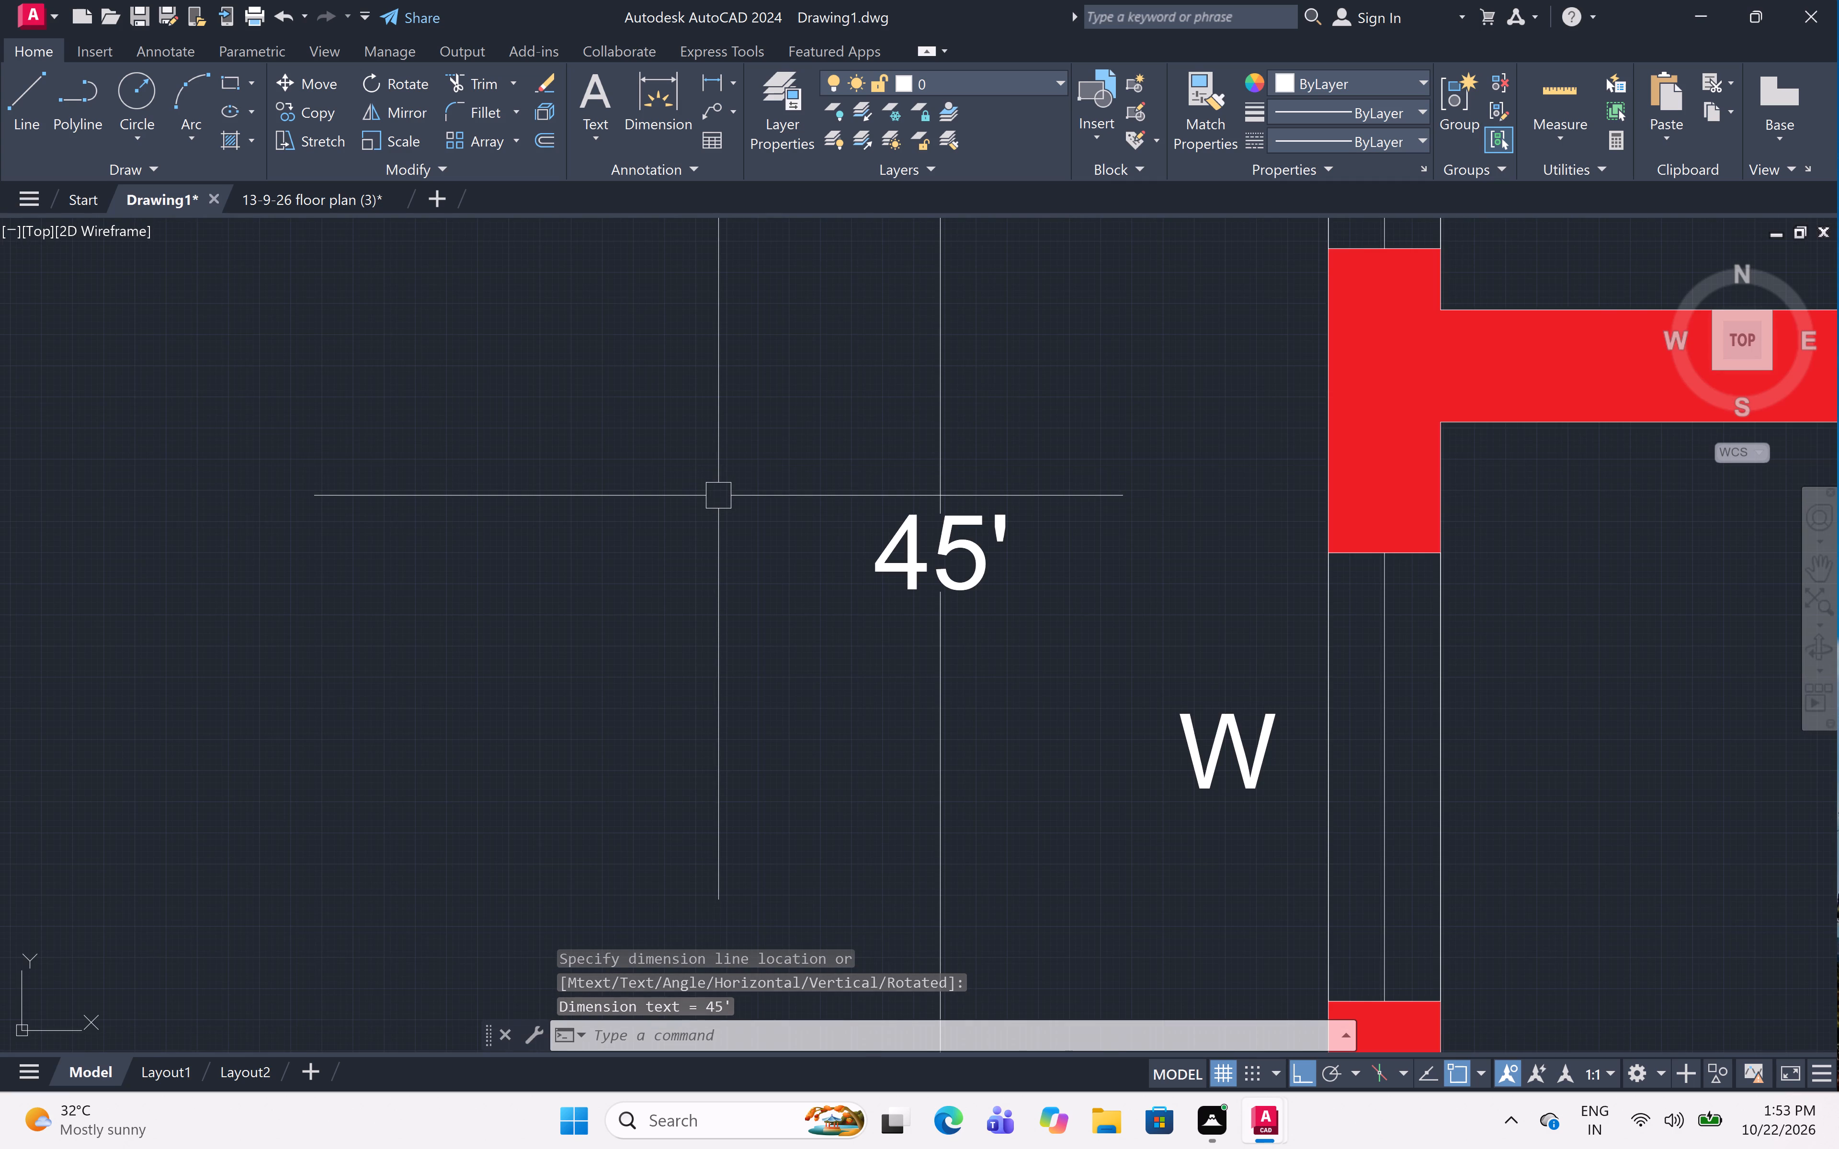
scroll(793, 513, down, 1)
middle_drag(787, 533, 754, 599)
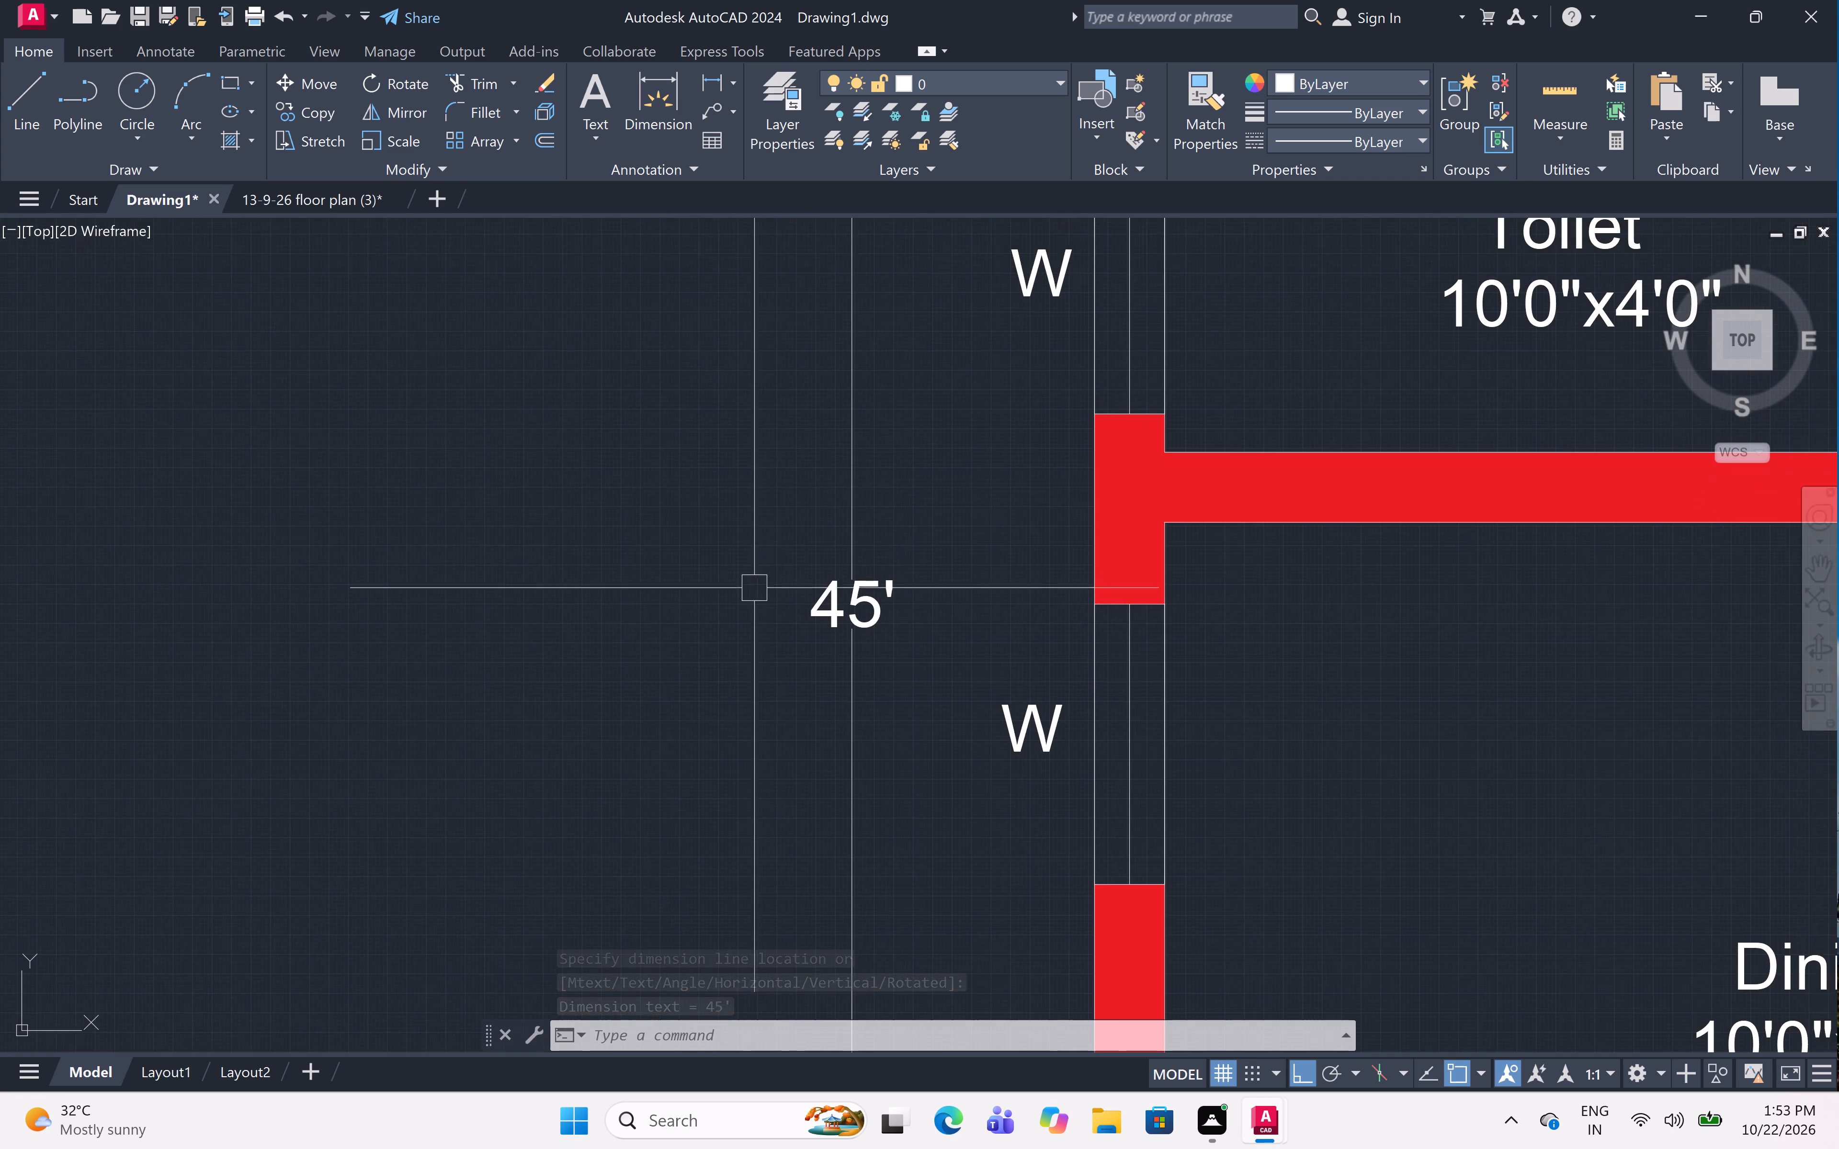
scroll(760, 579, down, 1)
middle_drag(760, 579, 738, 571)
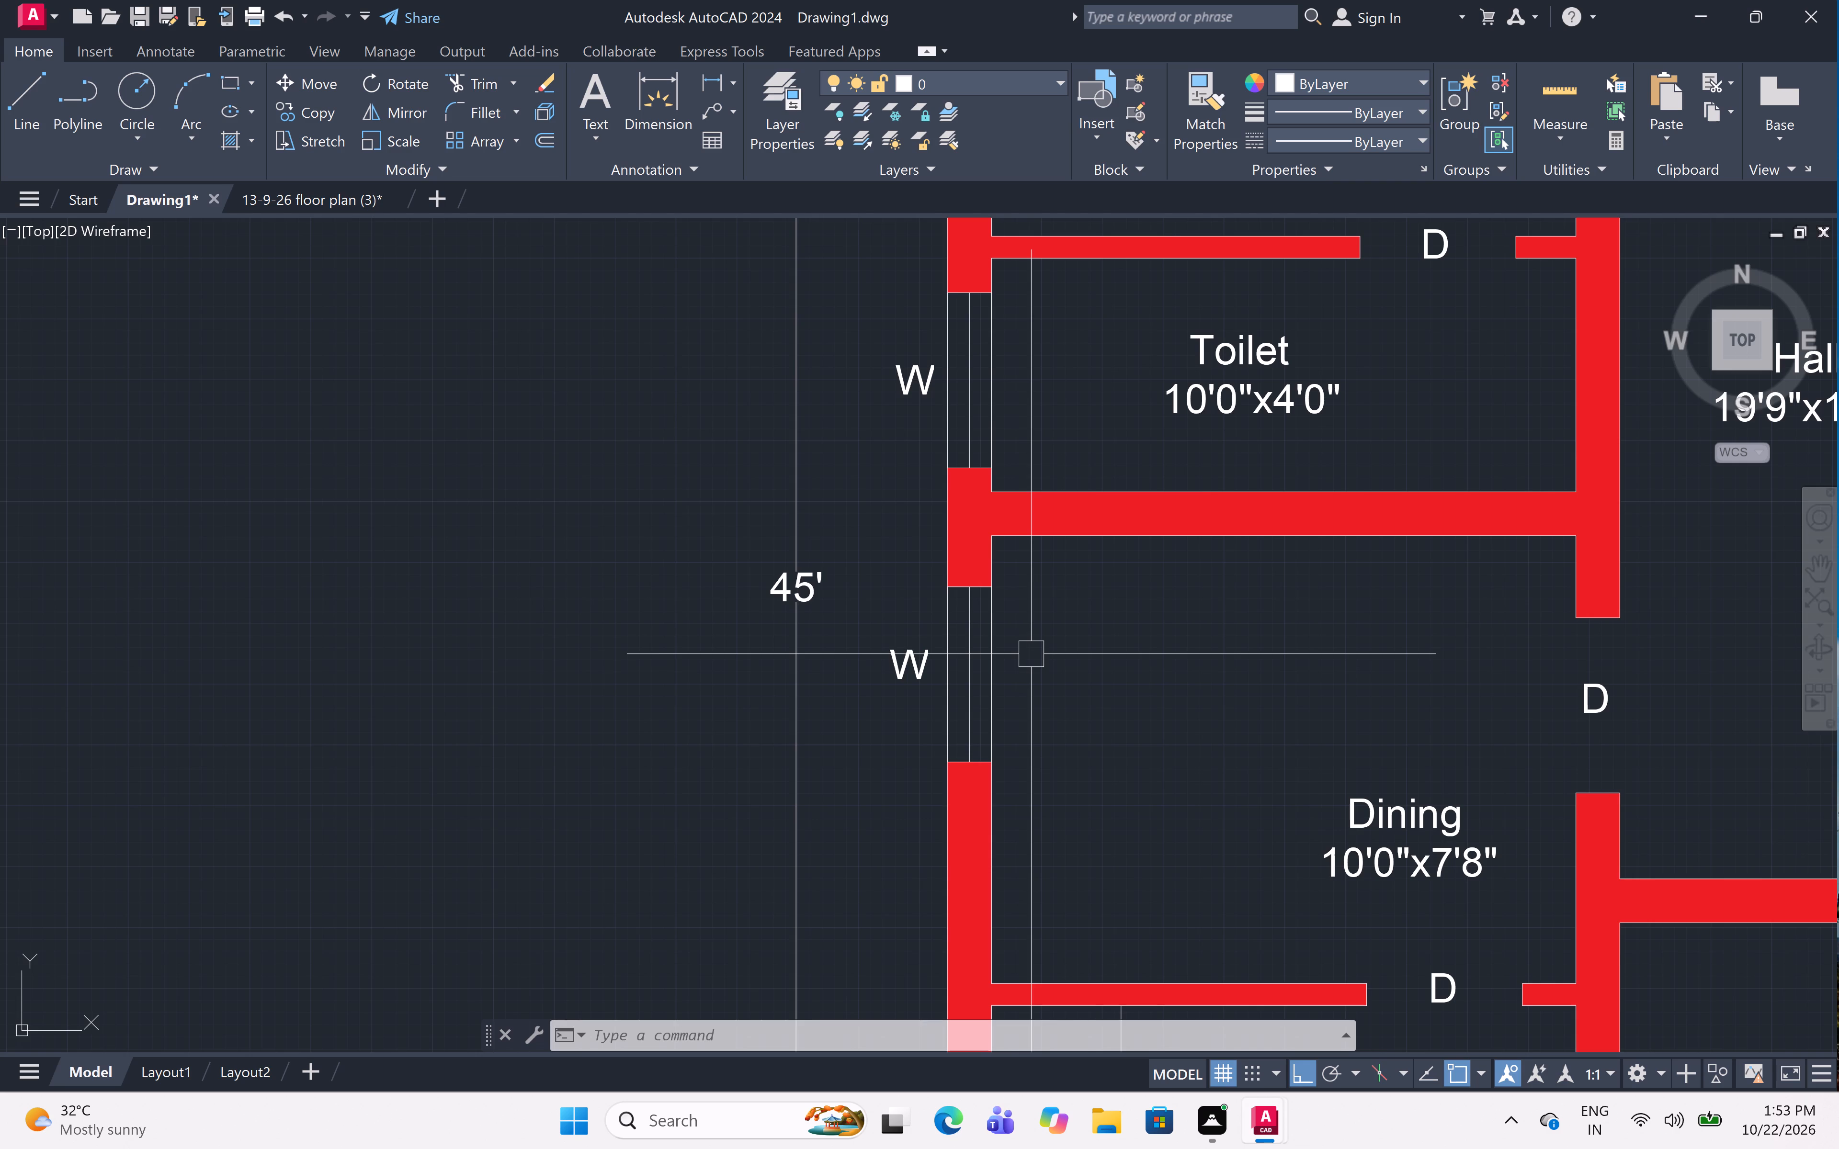
scroll(1031, 654, down, 1)
scroll(1044, 703, down, 2)
scroll(1050, 889, up, 1)
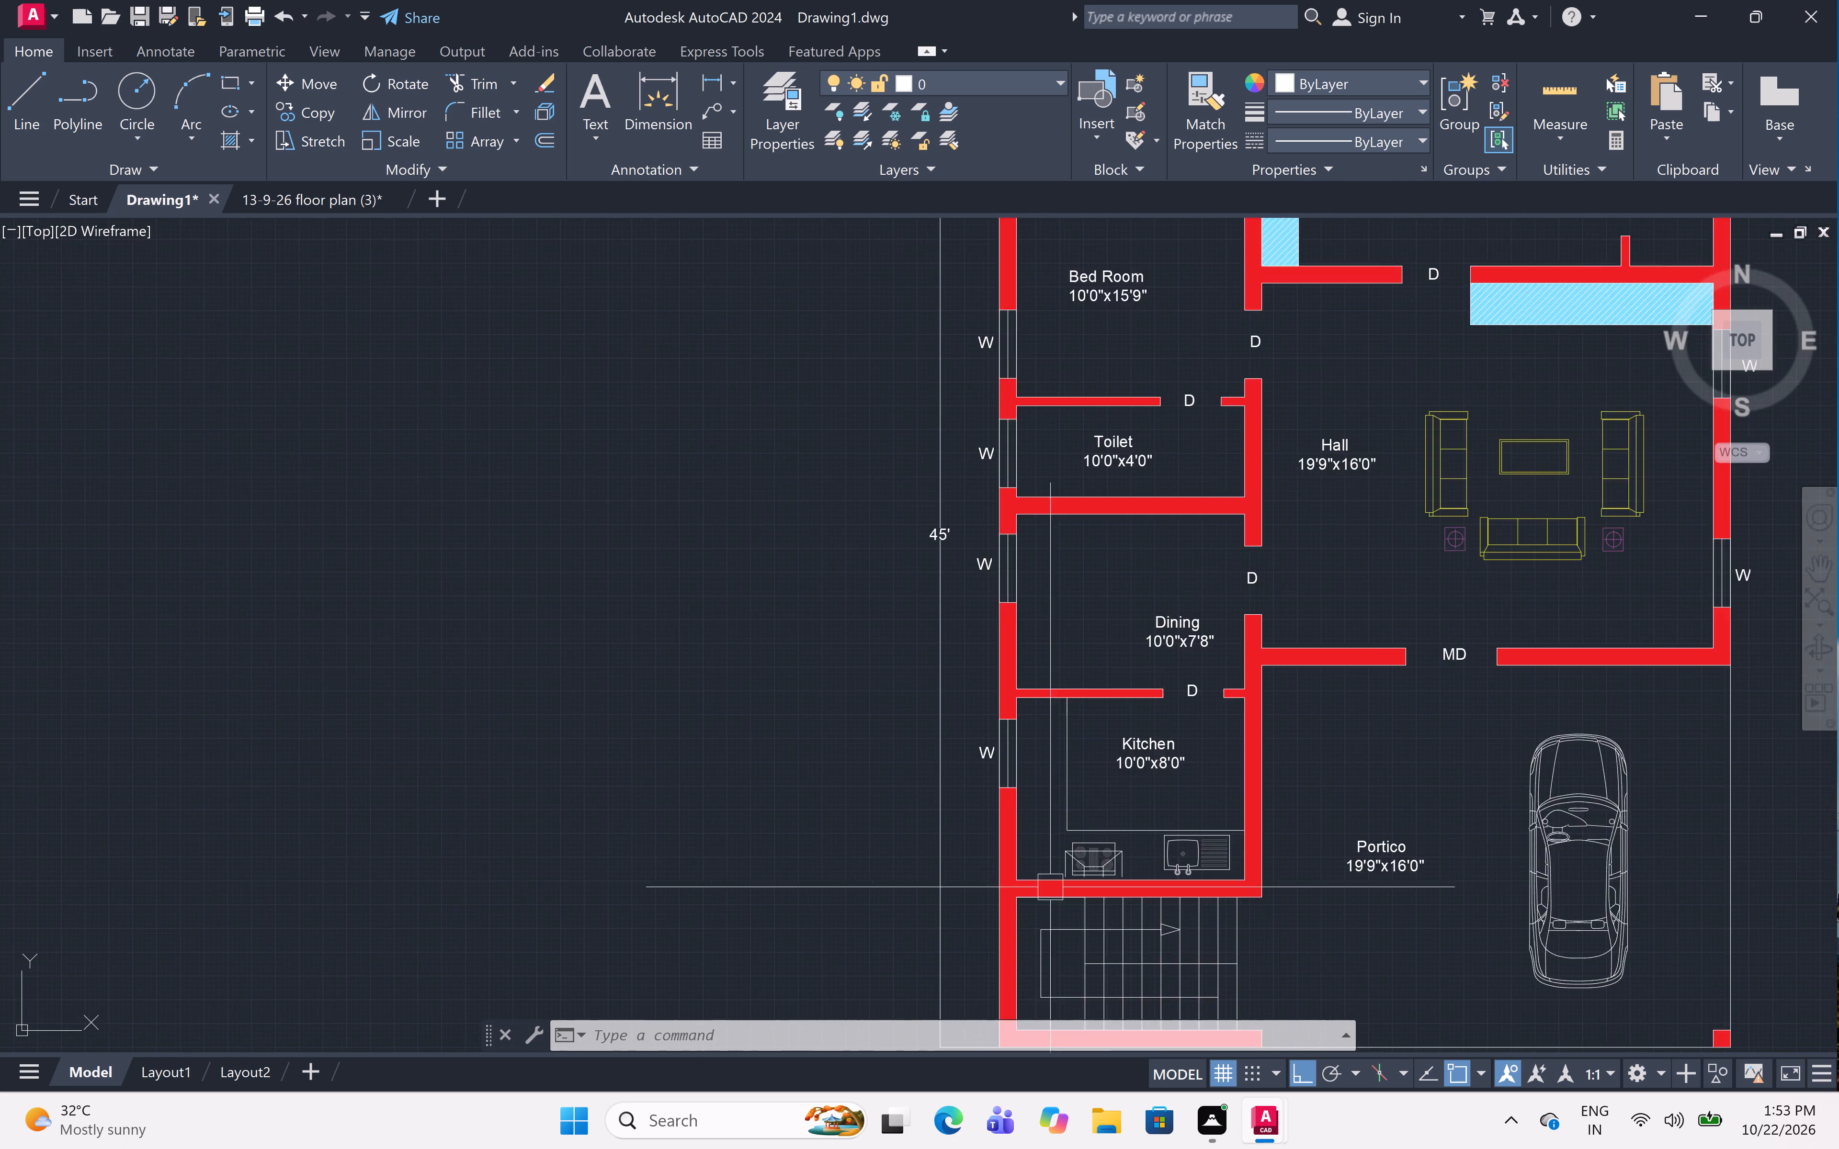
scroll(1045, 885, up, 2)
scroll(1022, 776, up, 2)
middle_drag(1022, 775, 988, 935)
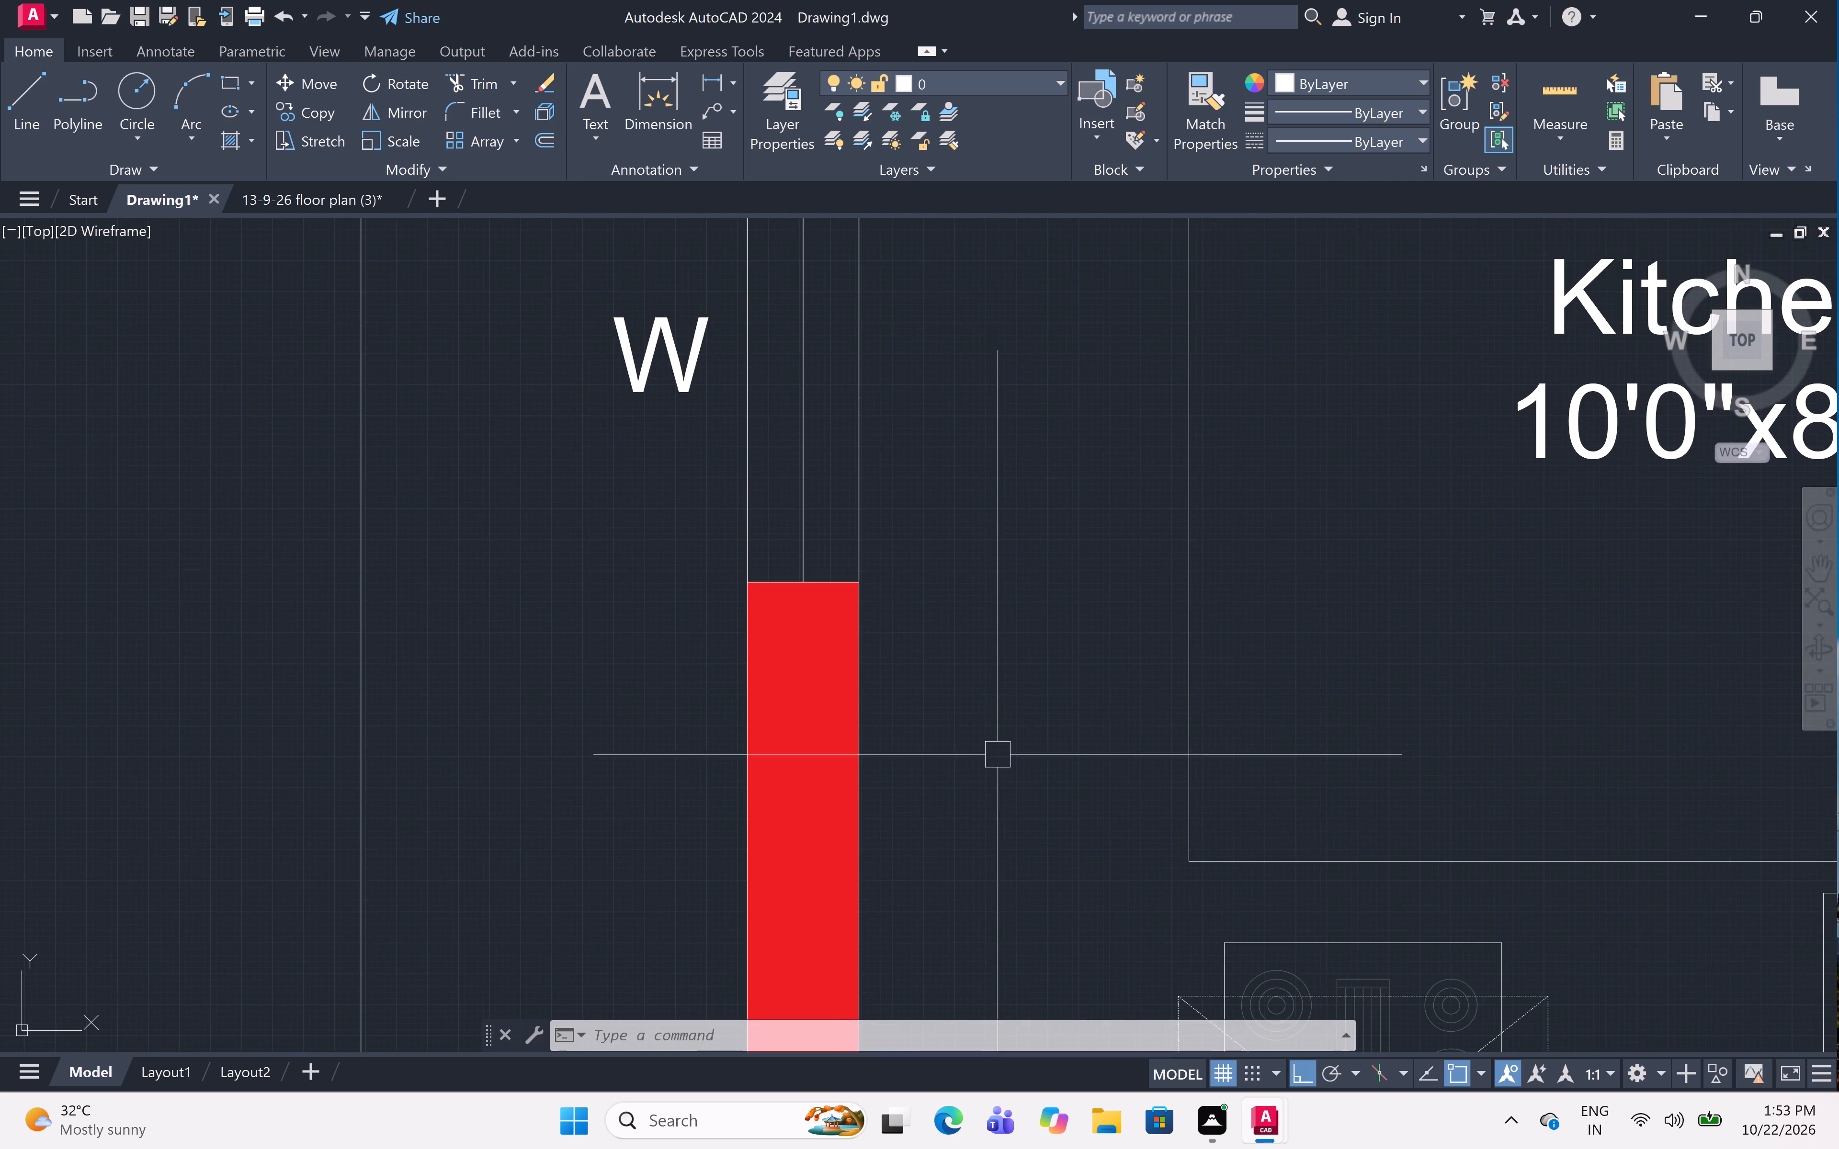
scroll(986, 703, down, 1)
middle_drag(983, 703, 979, 778)
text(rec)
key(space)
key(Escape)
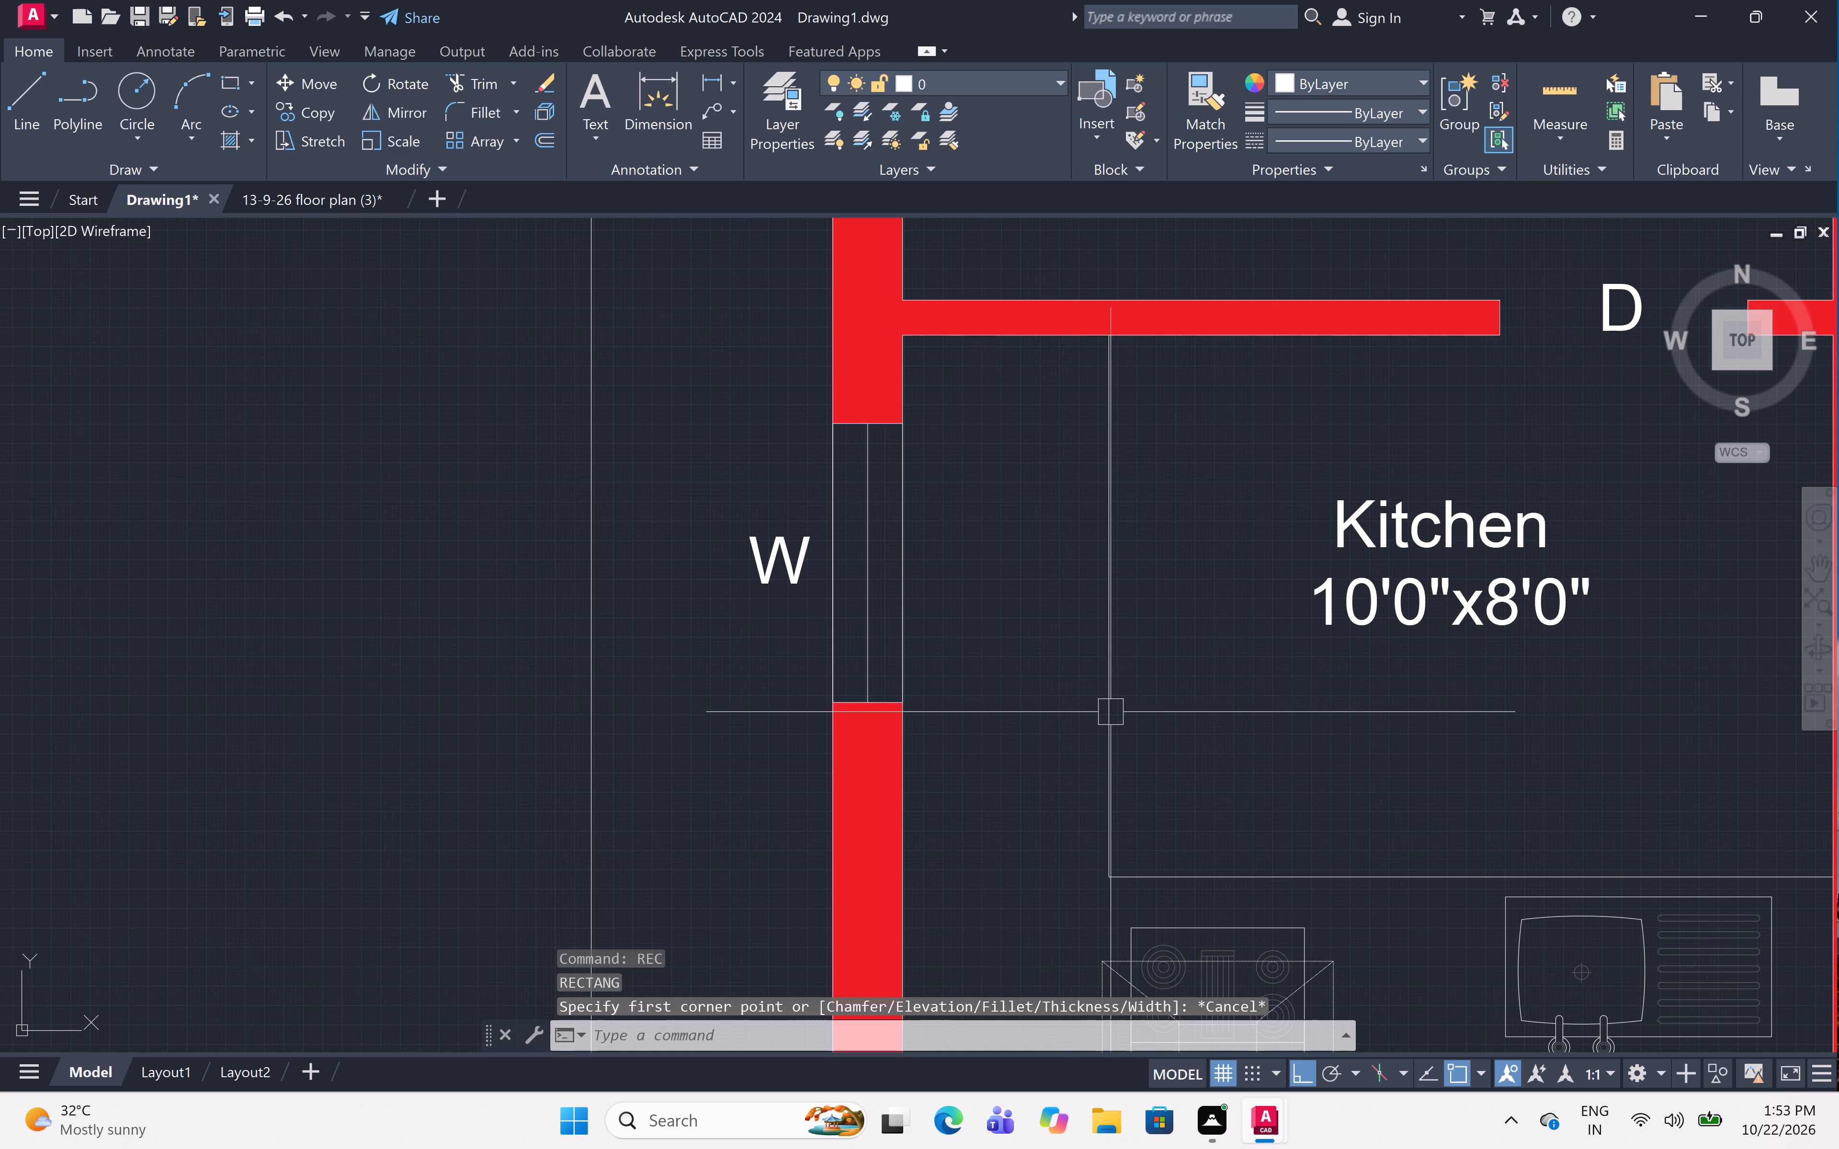
Shift the kitchen counter's vertical edge about 3.6" toward the window wall and extend the counter's horizontal edge to meet it.
click(1103, 709)
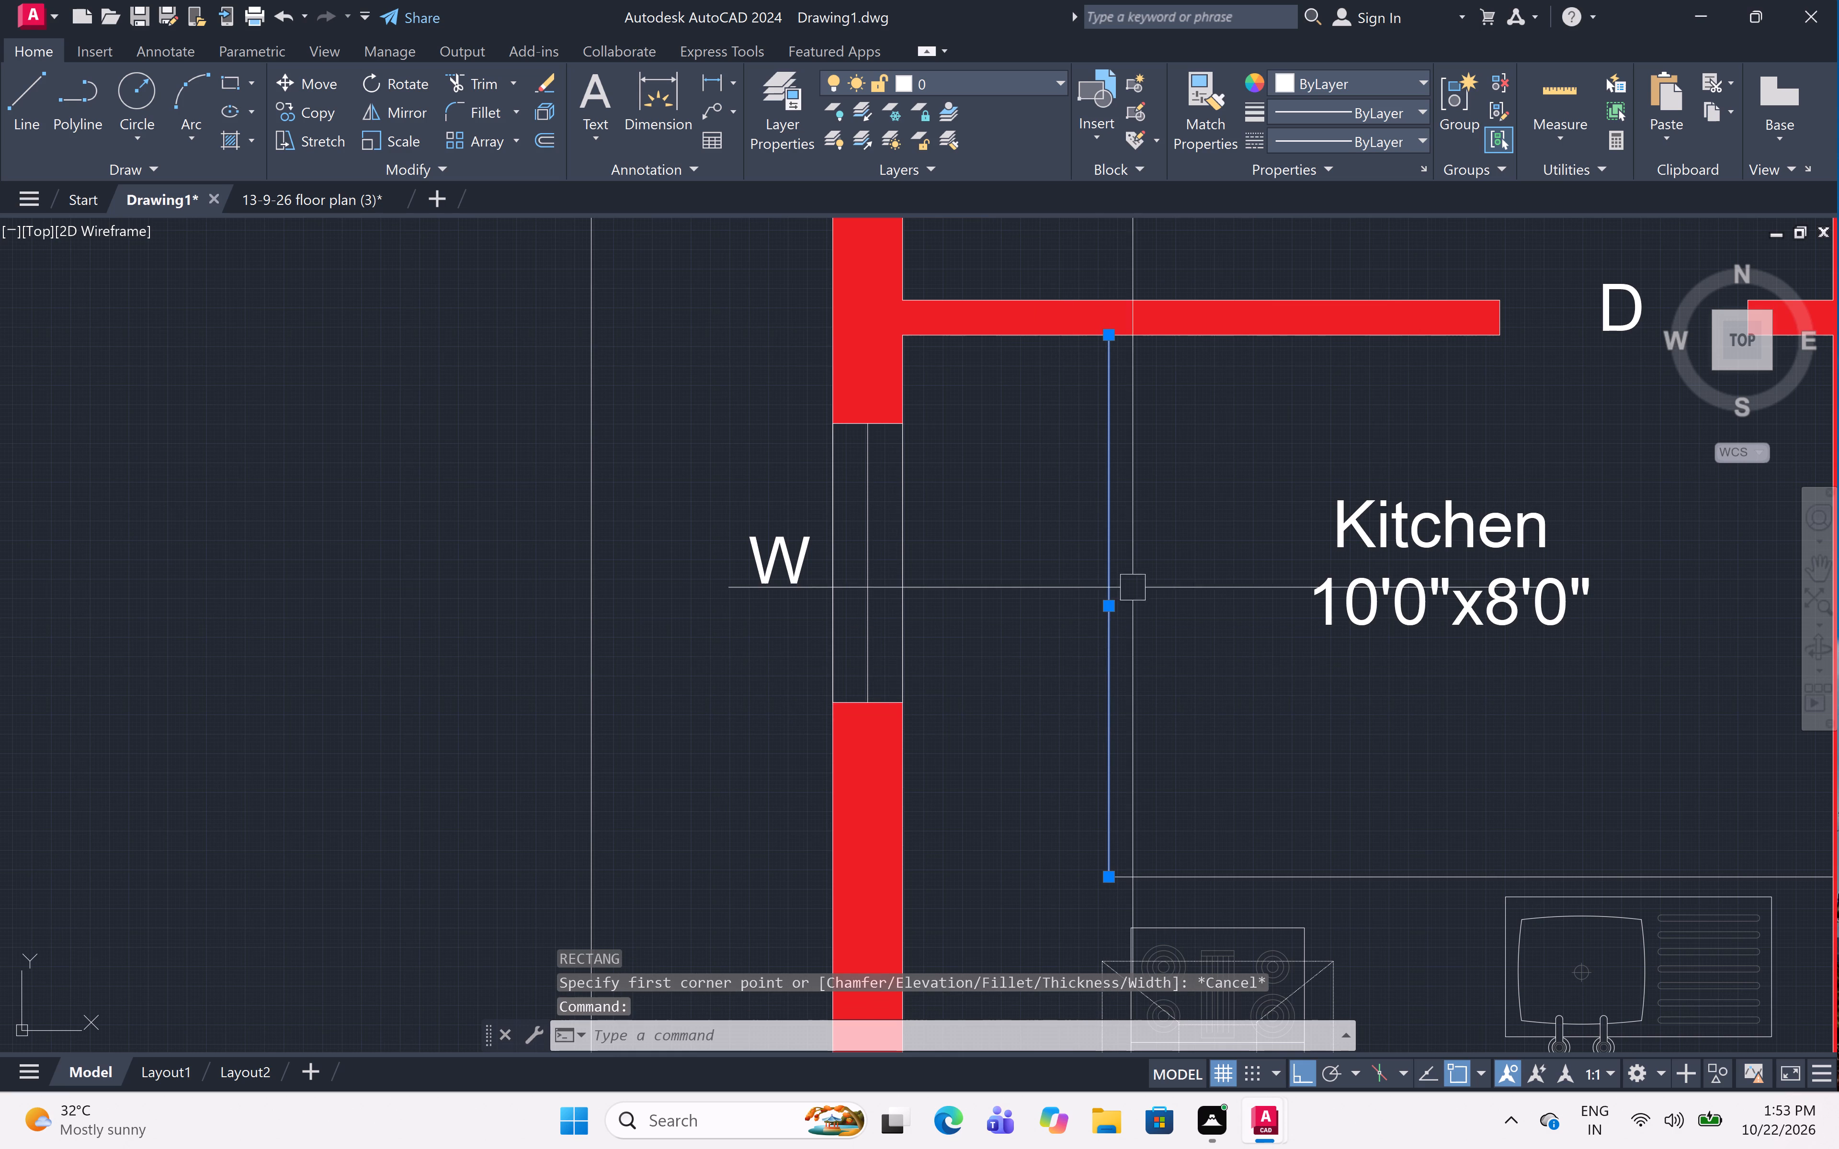
click(1104, 607)
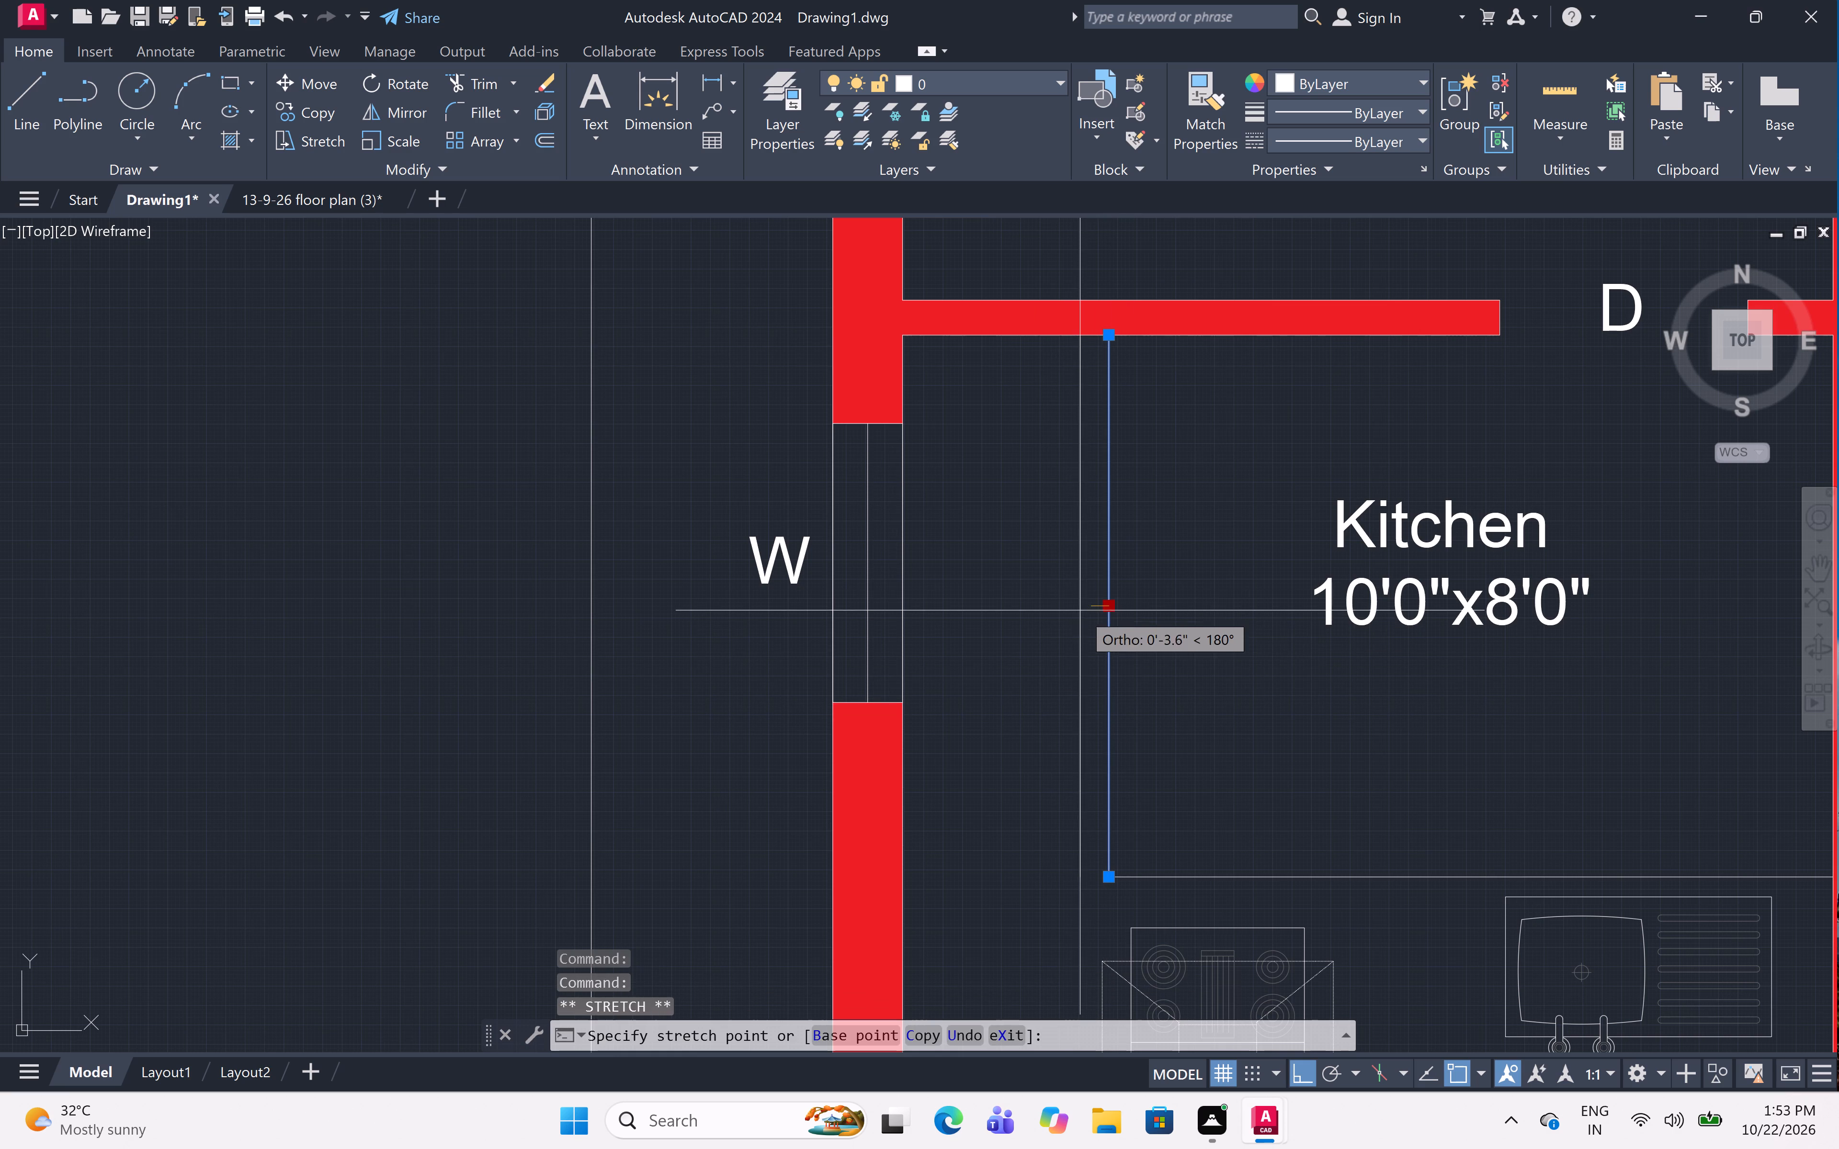
click(1080, 610)
key(Escape)
key(e)
key(x)
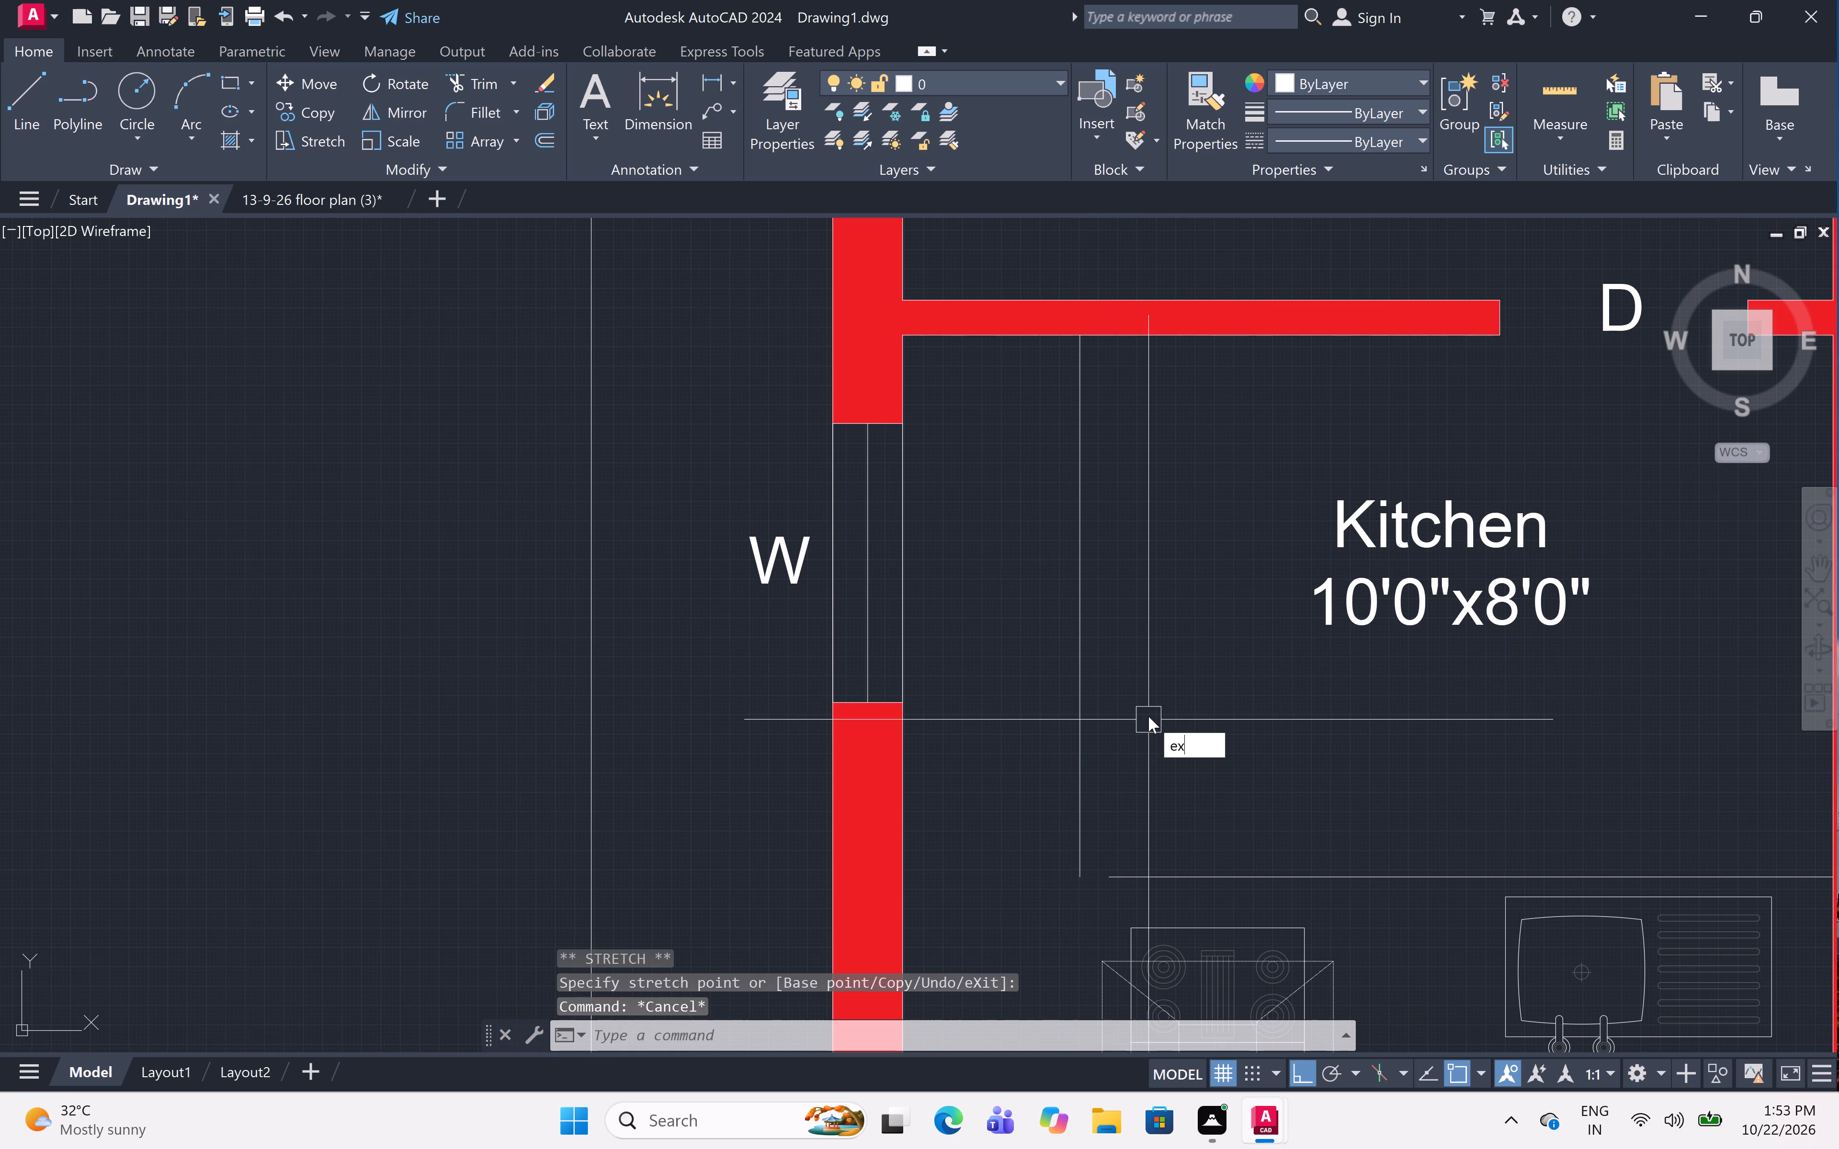
key(space)
click(1155, 880)
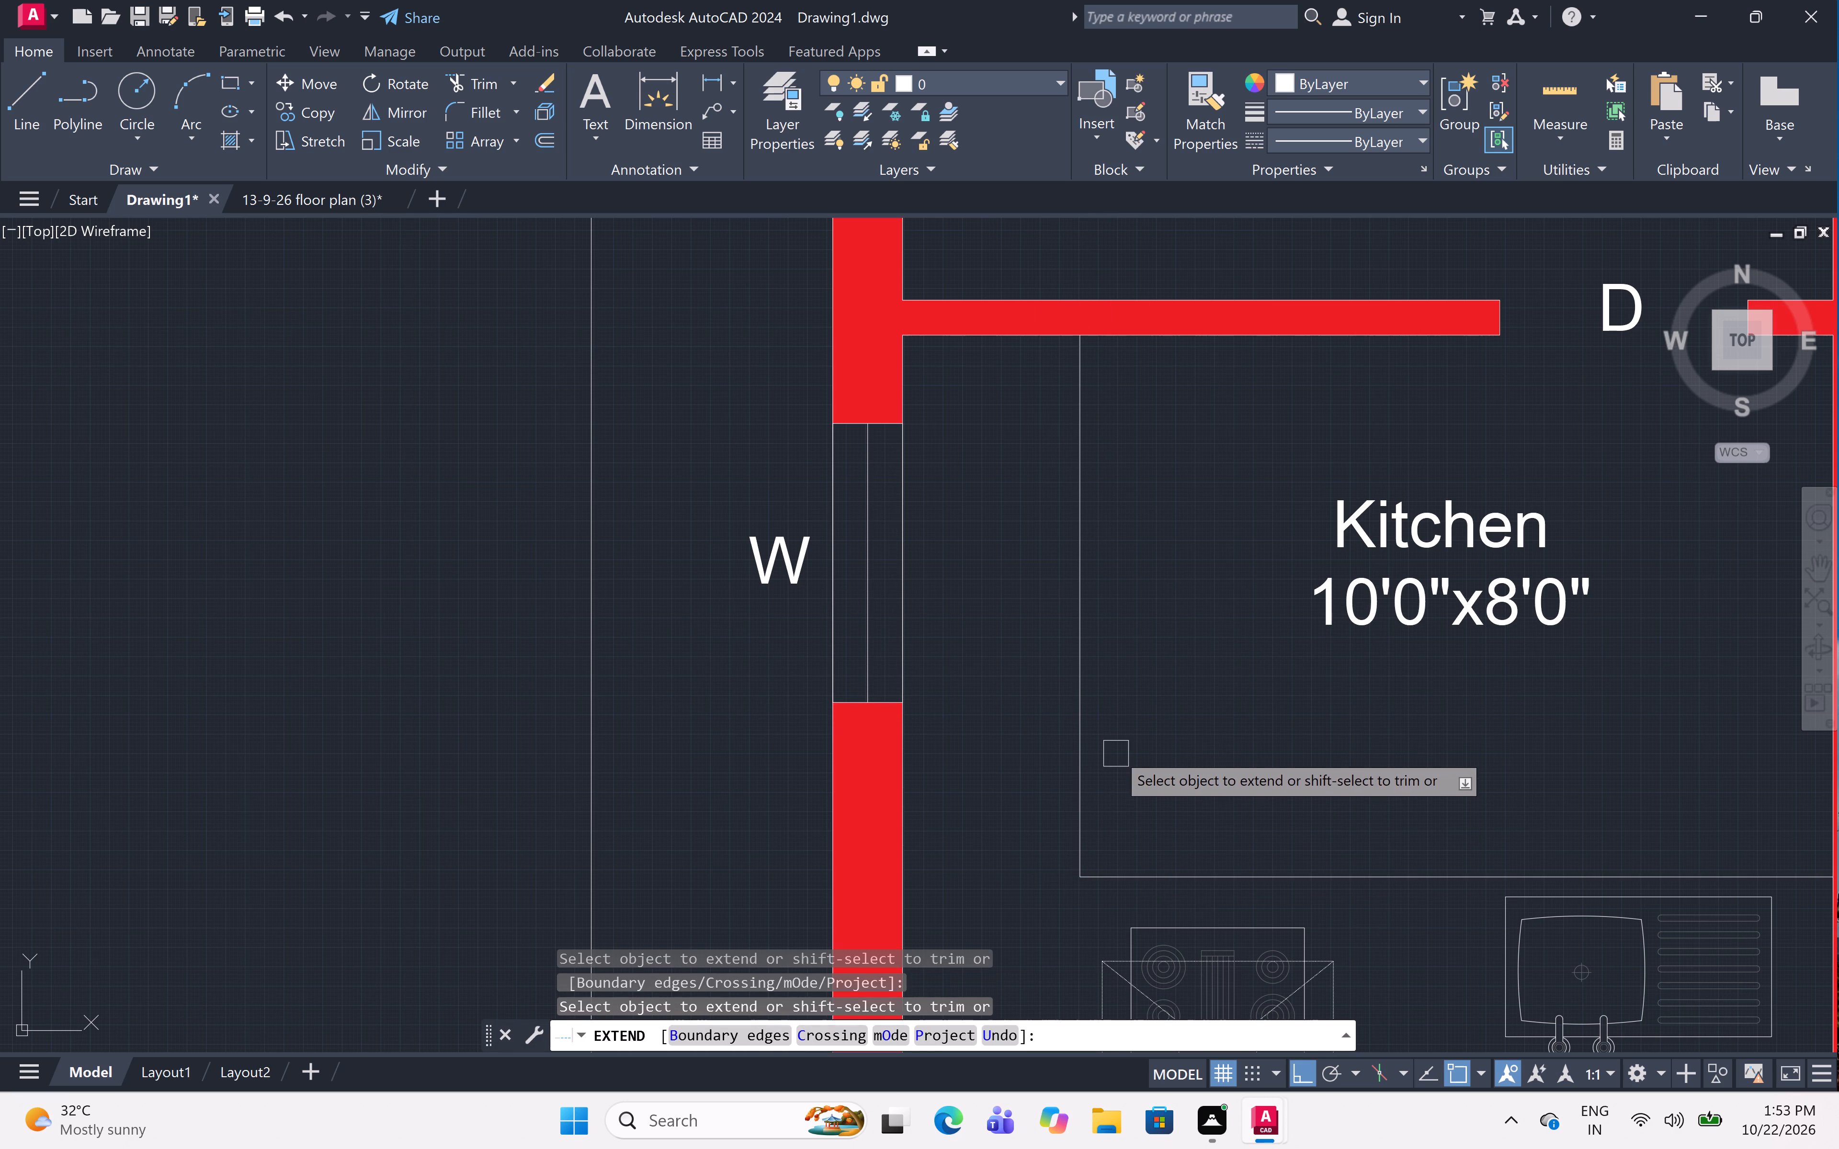
key(Escape)
Draw a rectangle about 1'-1" wide and 1' high on the kitchen counter, near the upper end of the window.
text(rec)
key(space)
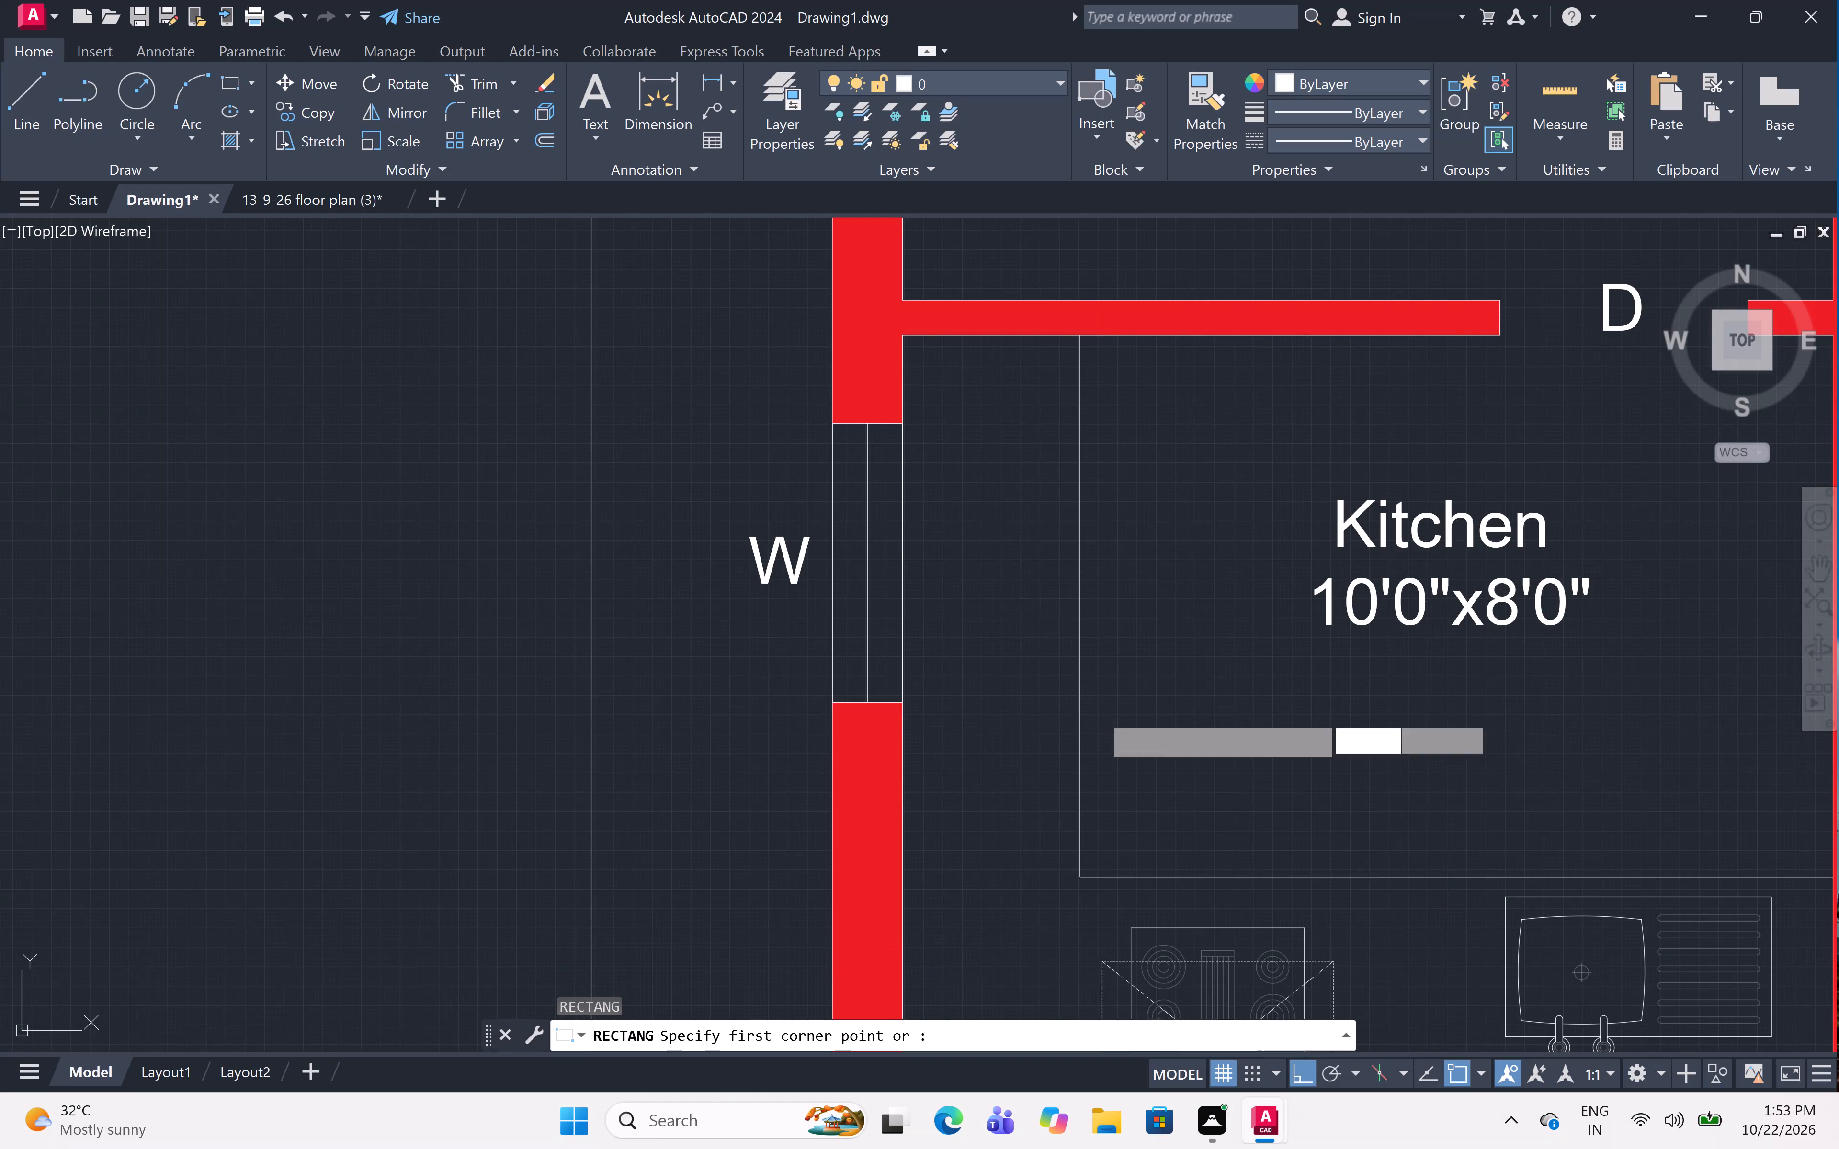
click(934, 397)
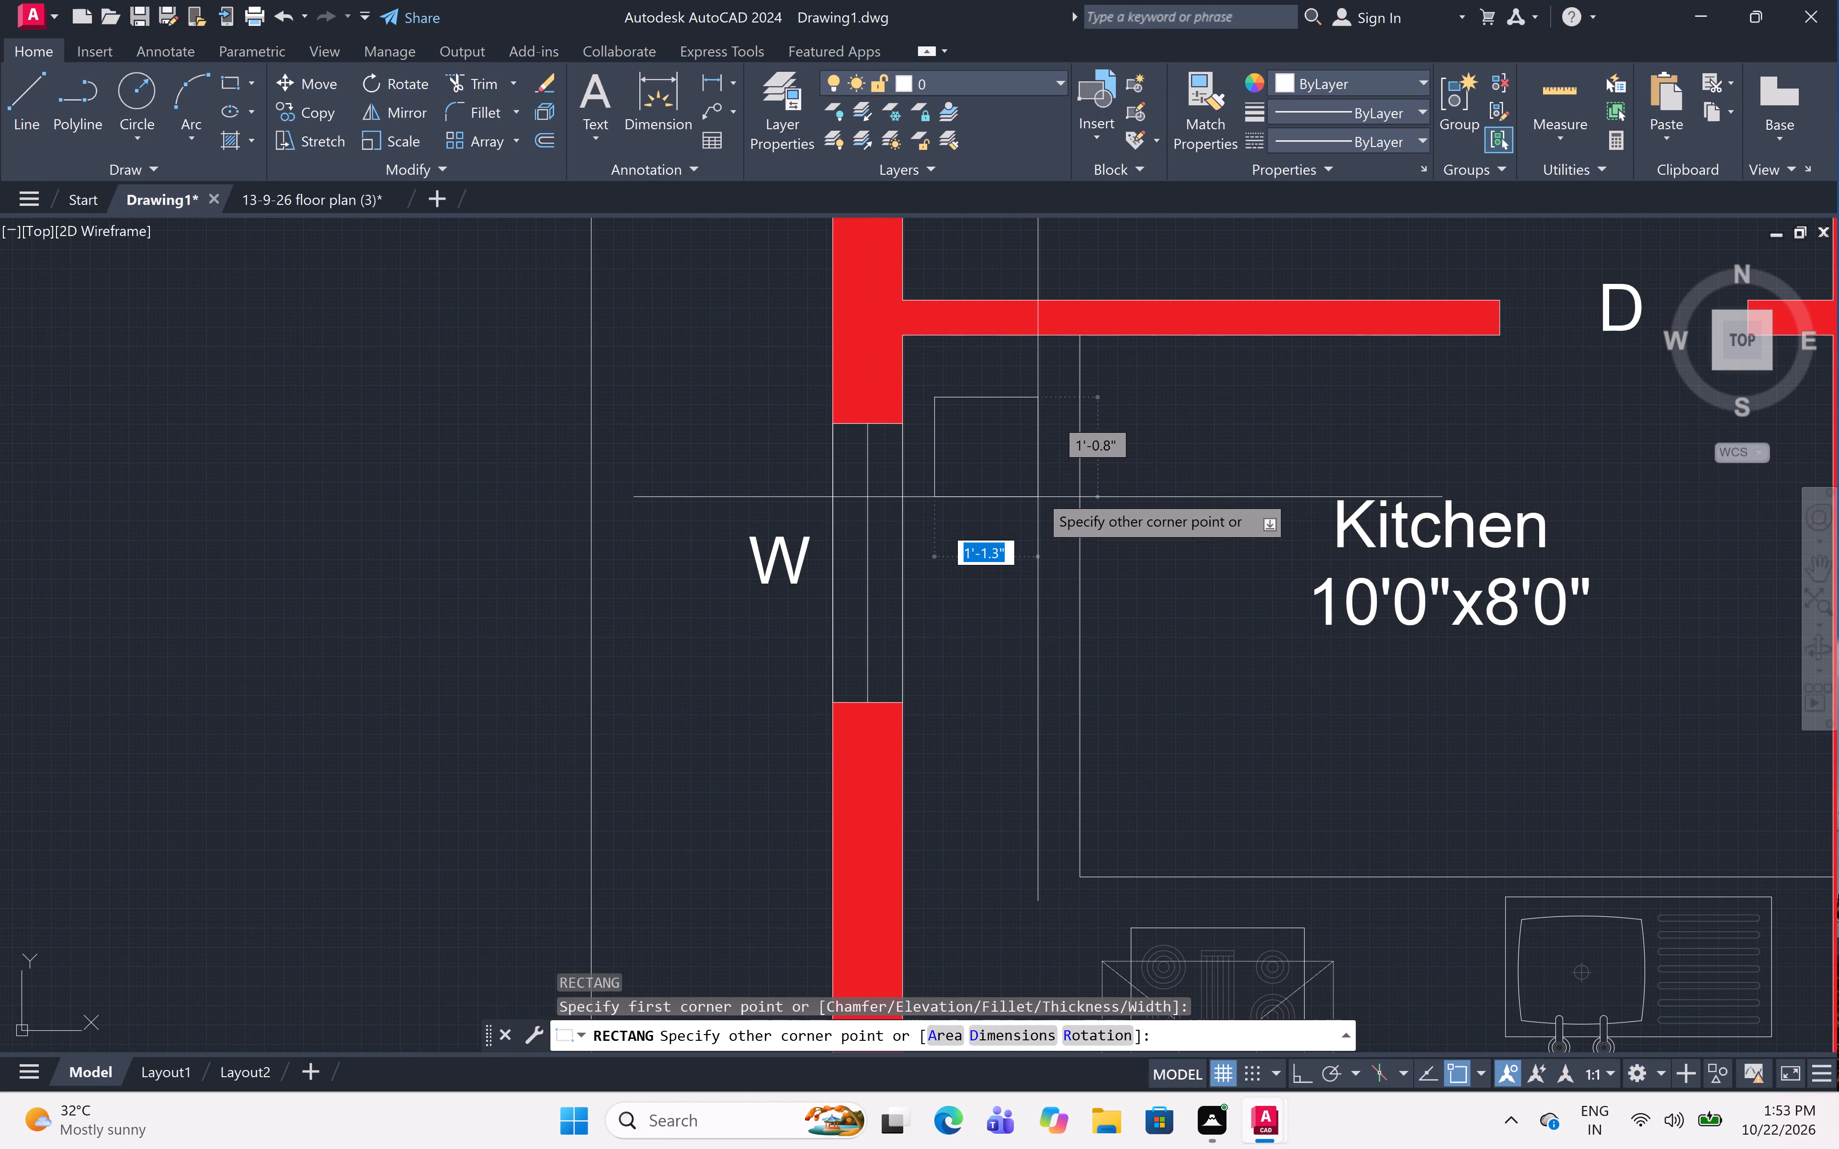
click(1038, 487)
Copy the counter rectangle straight down three times, evenly spaced, to form a column of four along the kitchen counter.
click(999, 481)
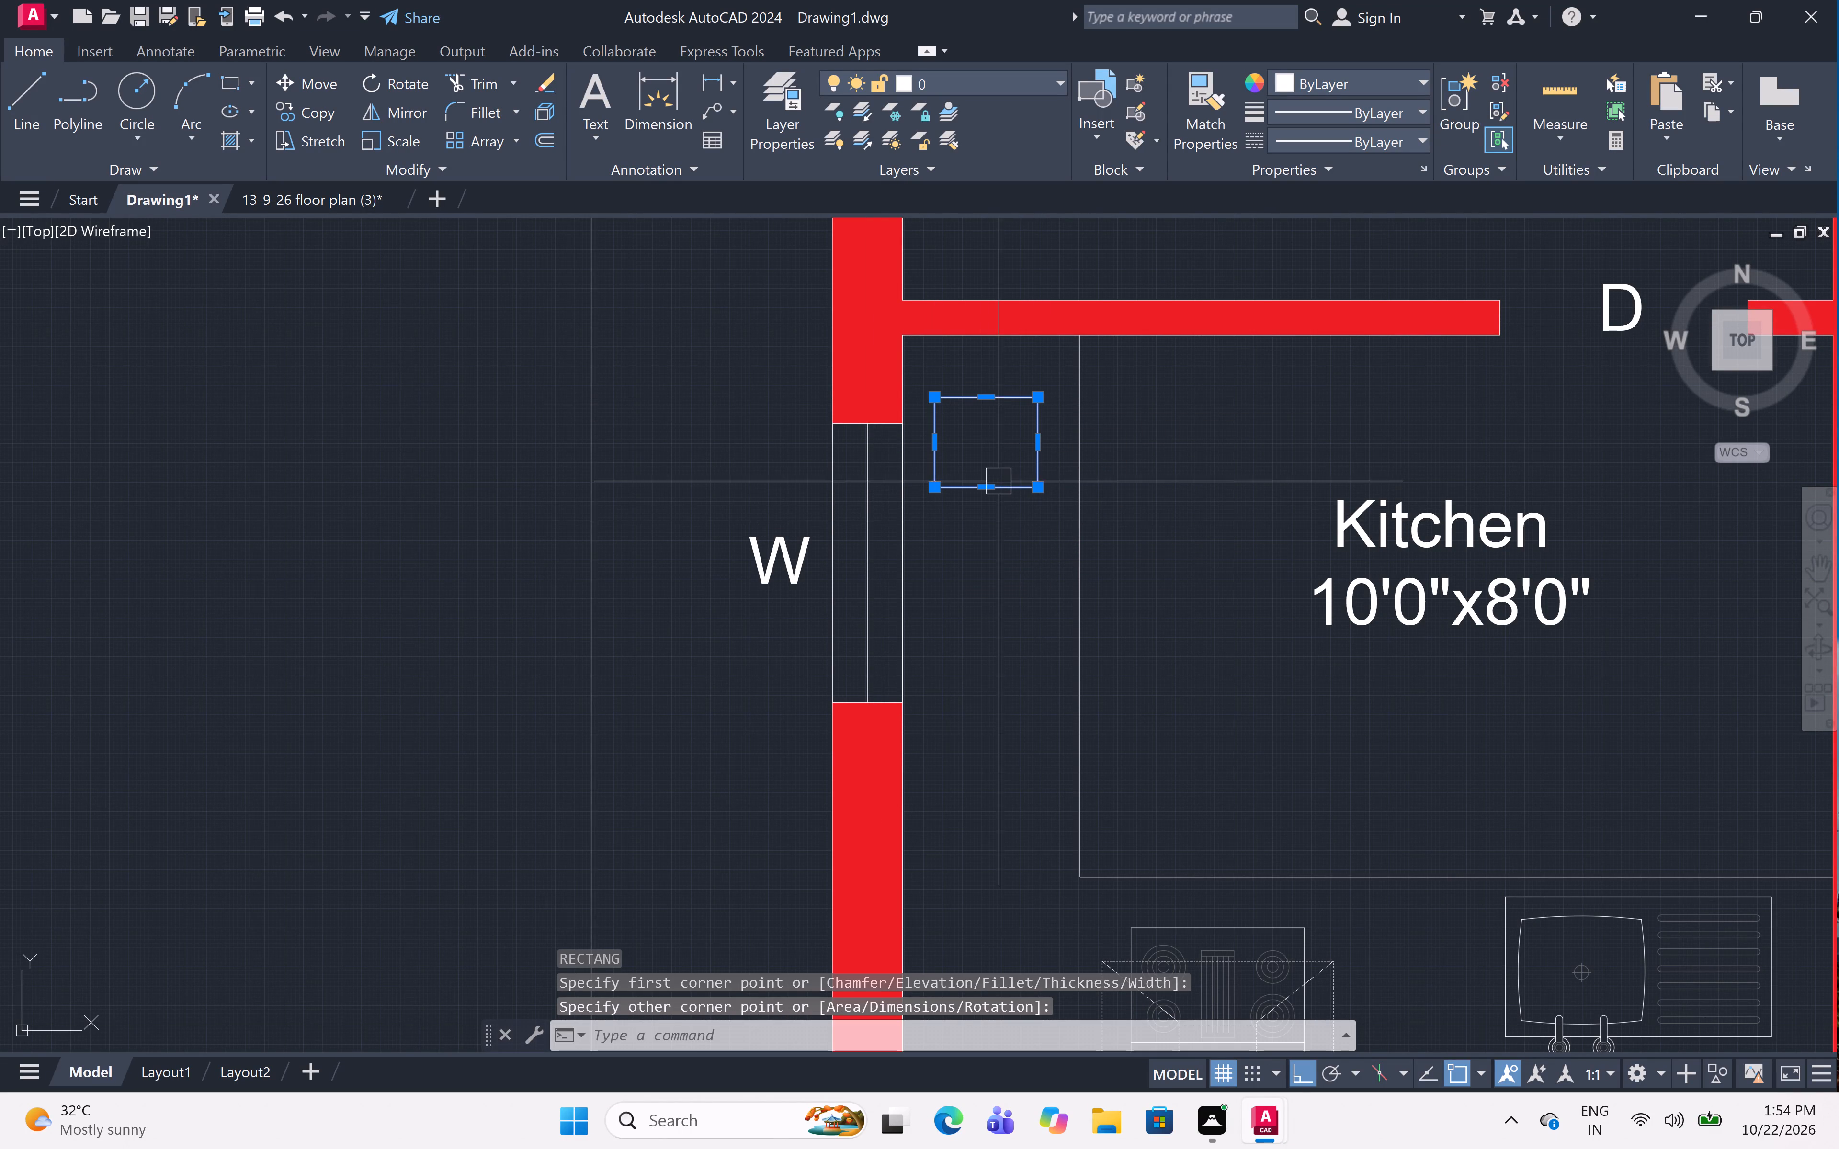
key(c)
key(o)
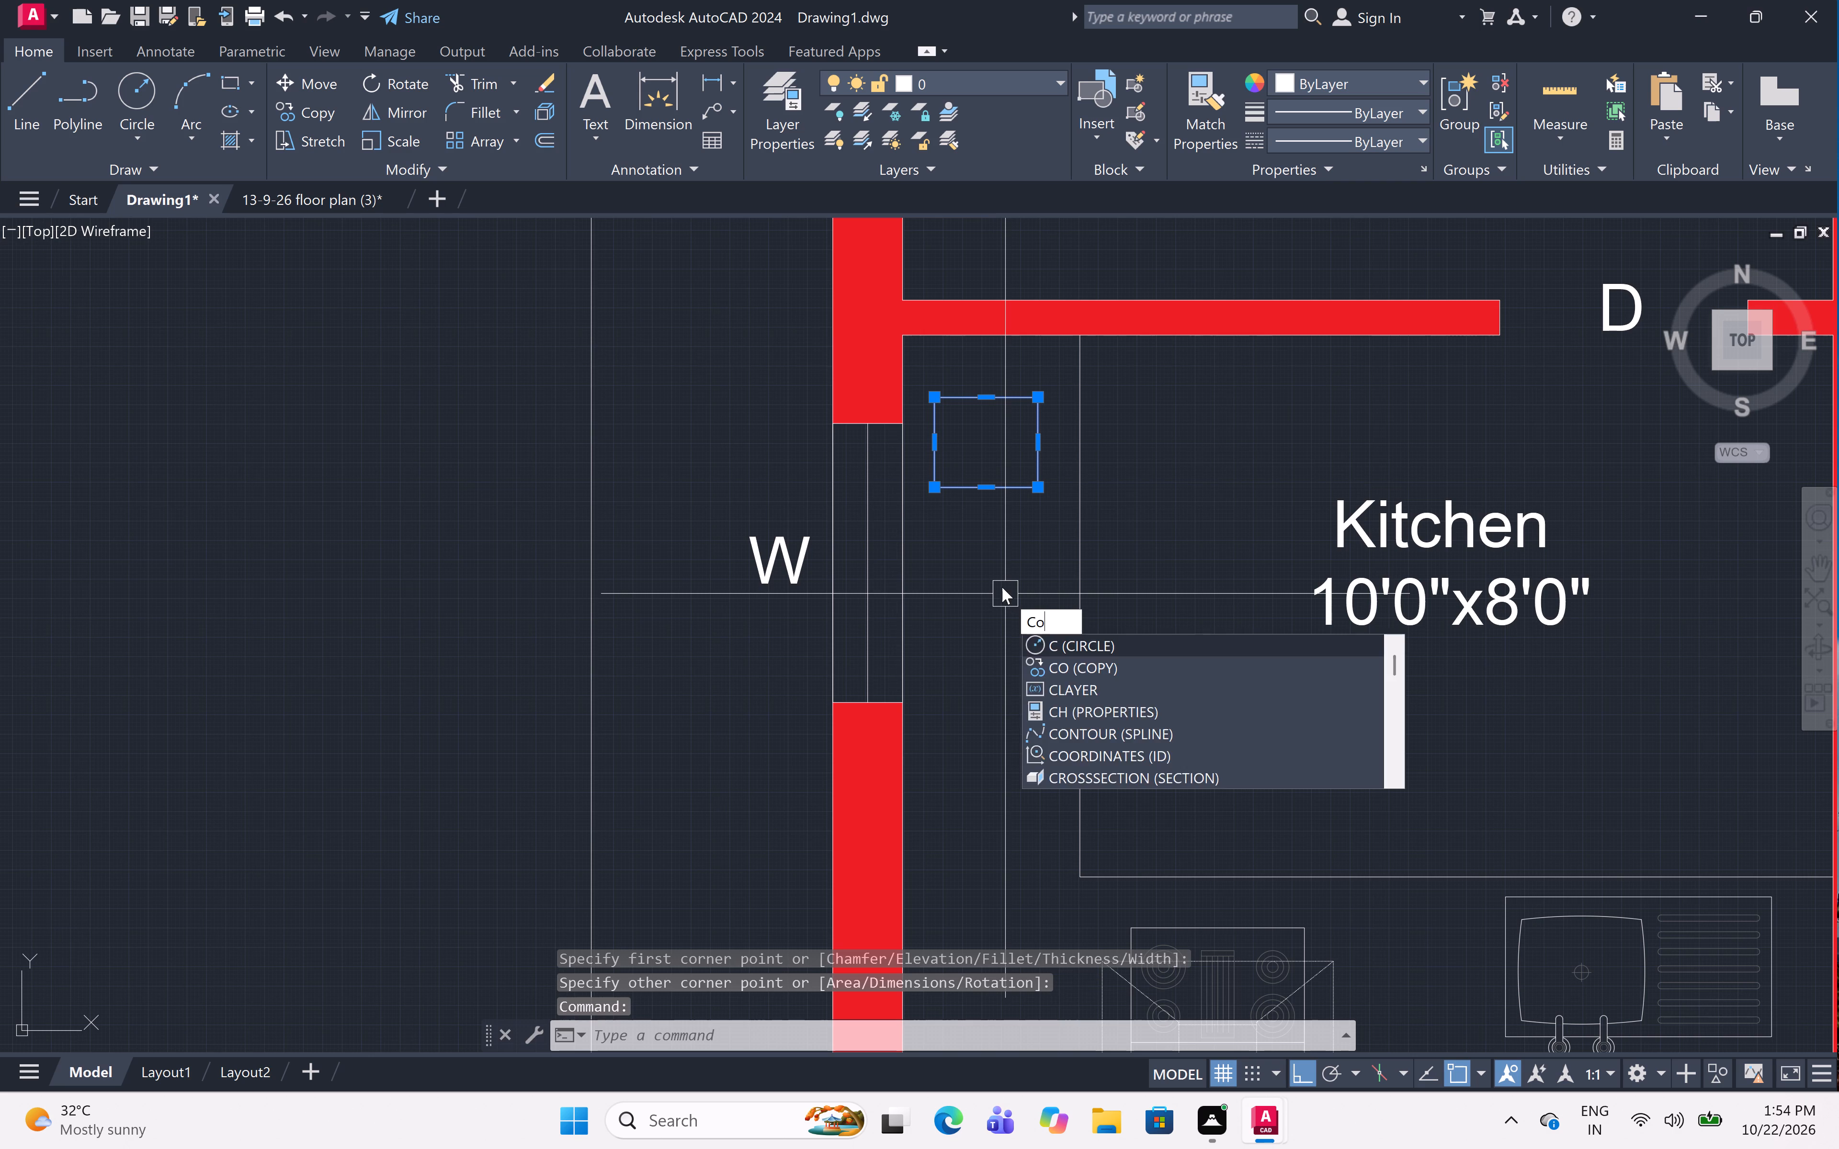
key(space)
click(998, 457)
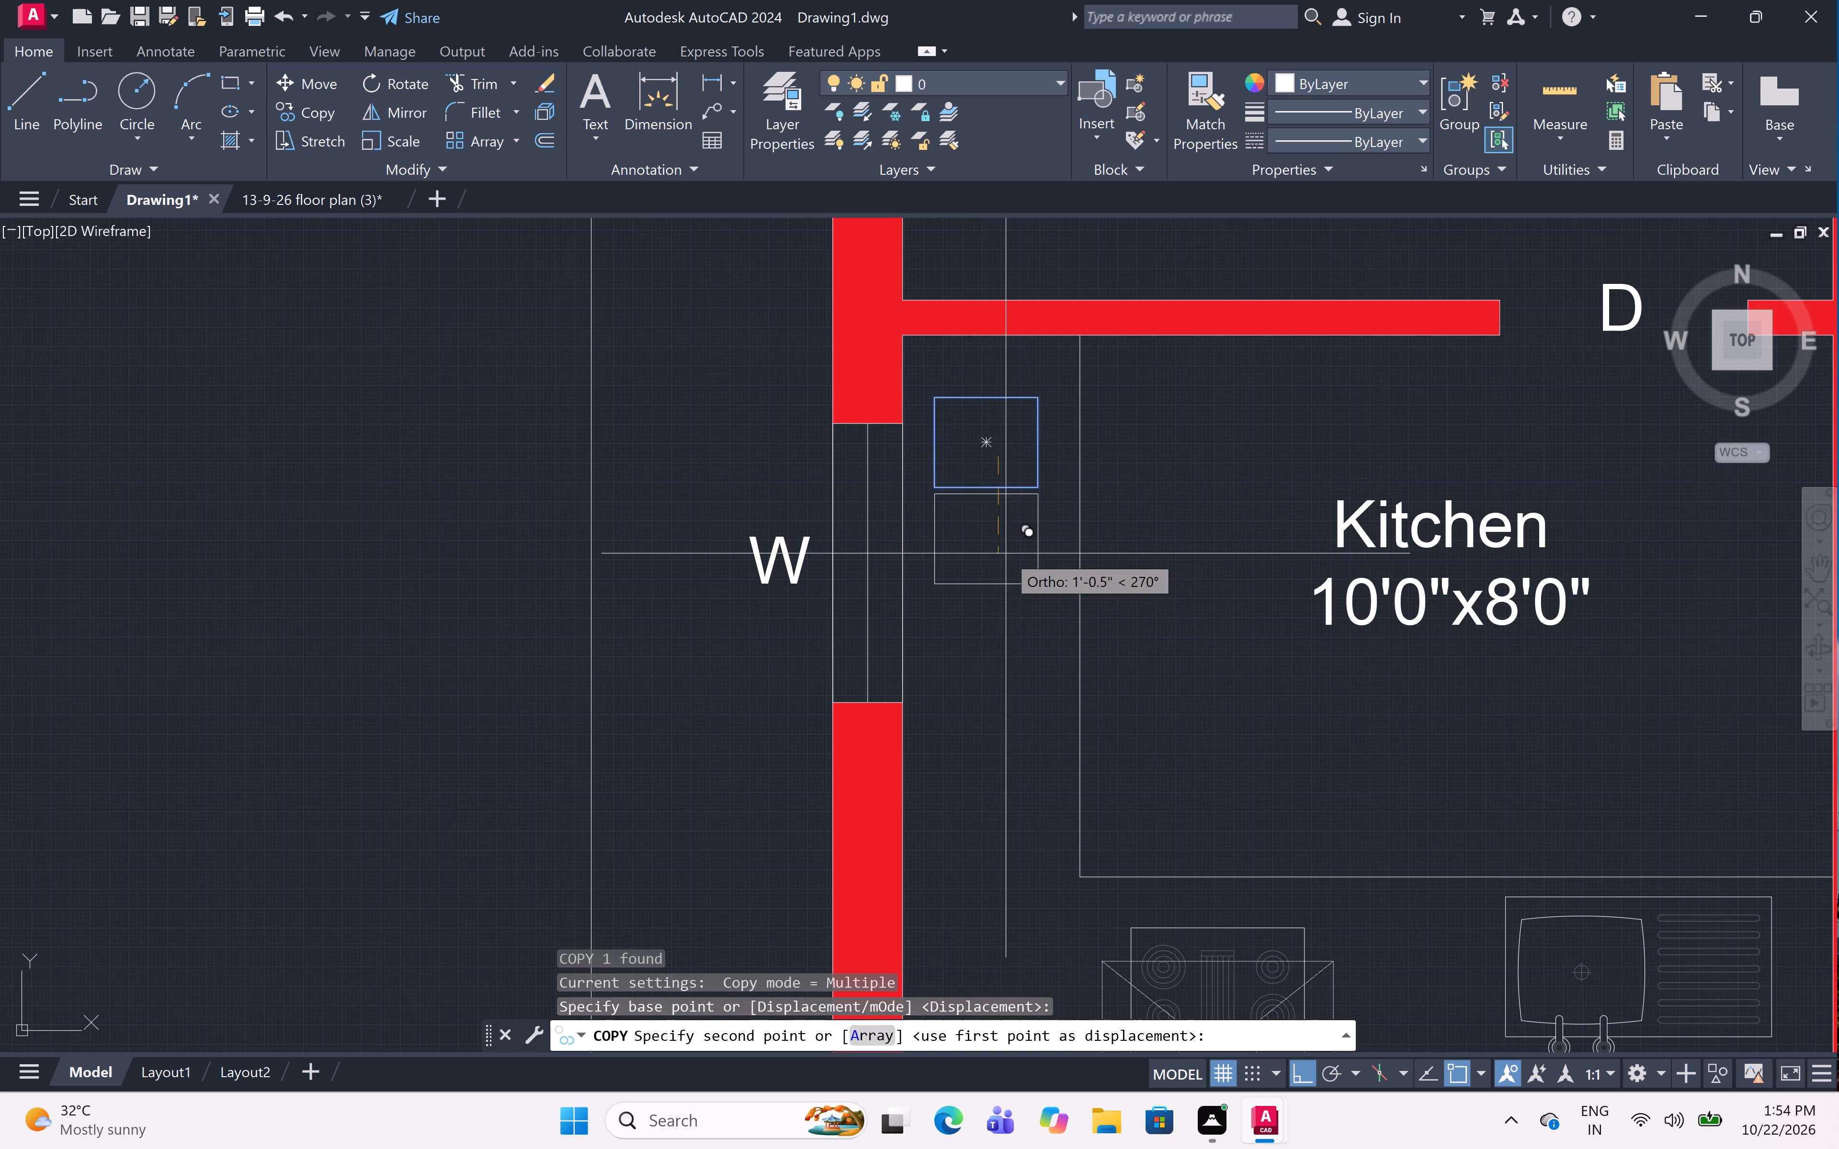
click(1000, 579)
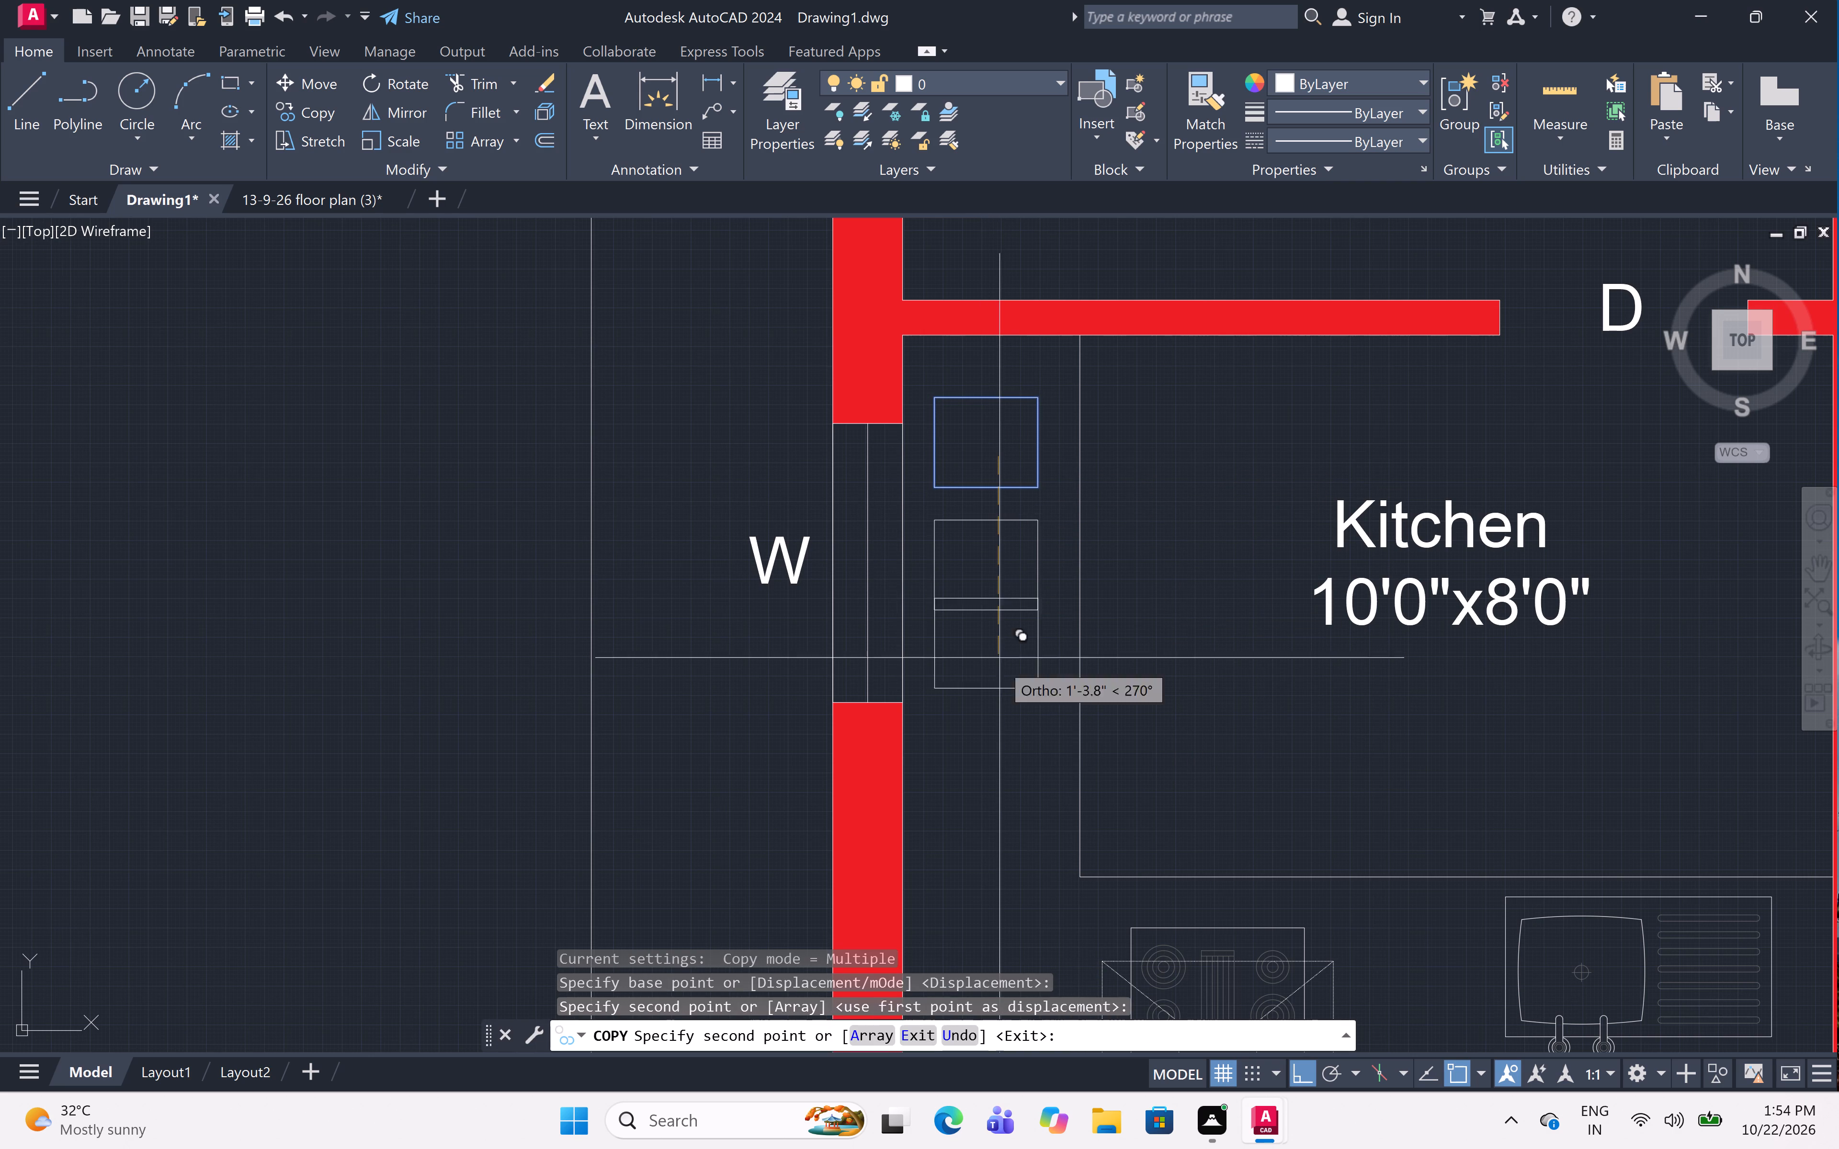
click(999, 699)
drag(1006, 820, 1003, 816)
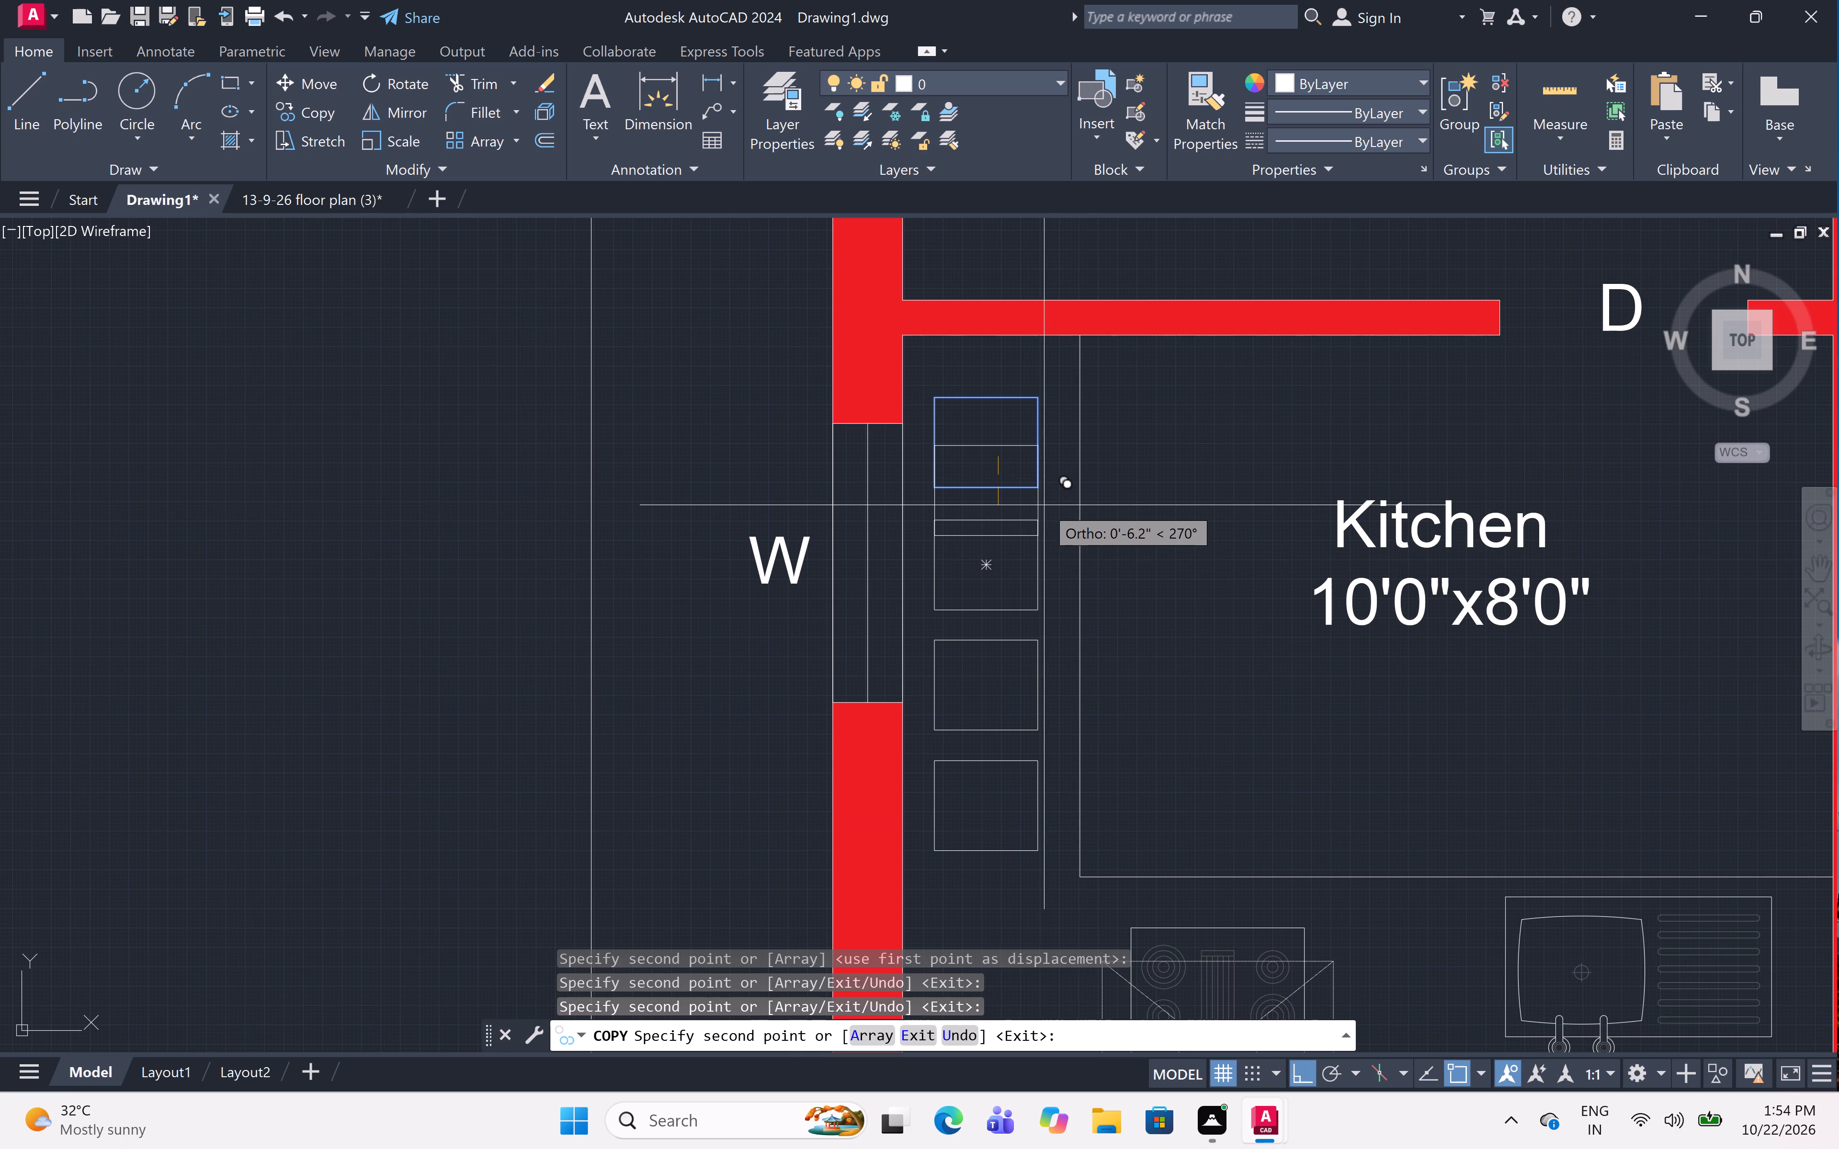
key(Escape)
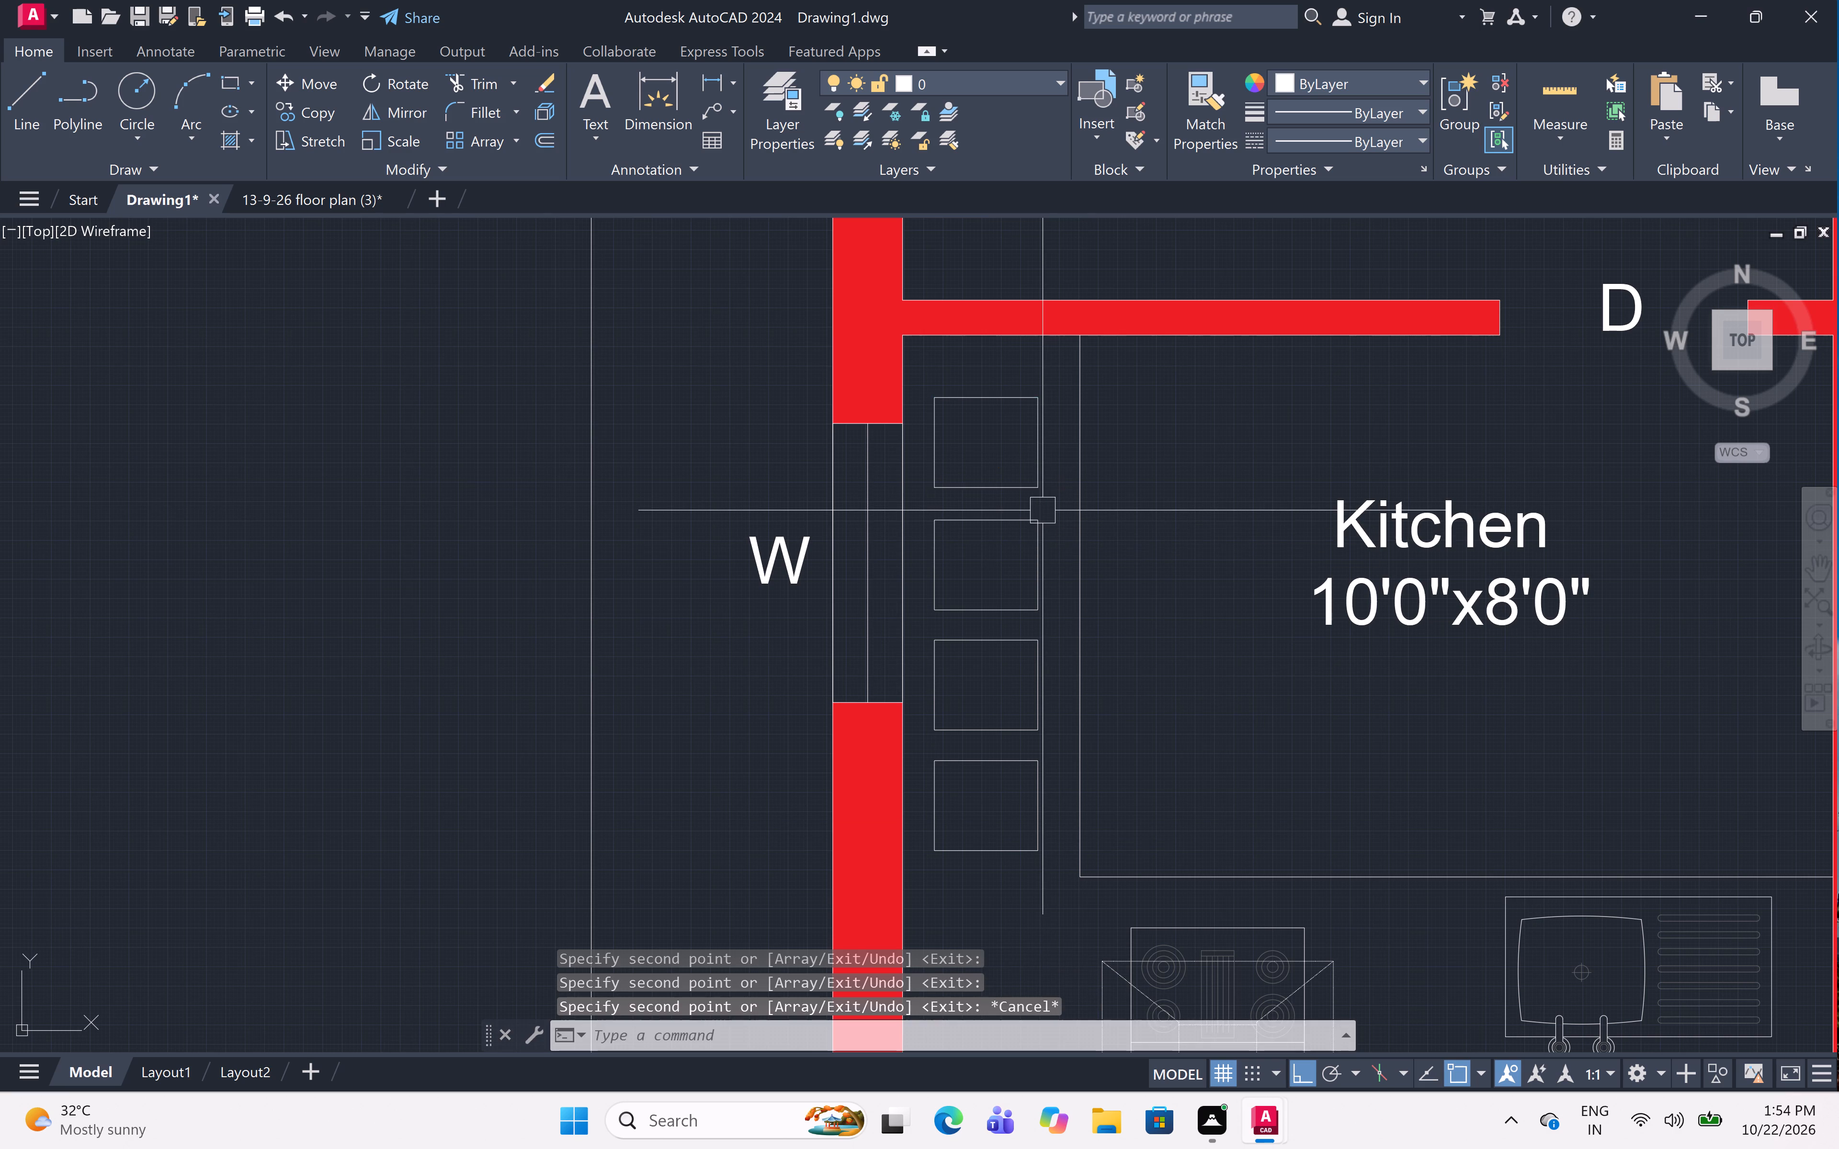
Set the transparency of the light-blue wardrobe hatch to about 36.
scroll(1042, 510, down, 3)
scroll(1228, 491, down, 1)
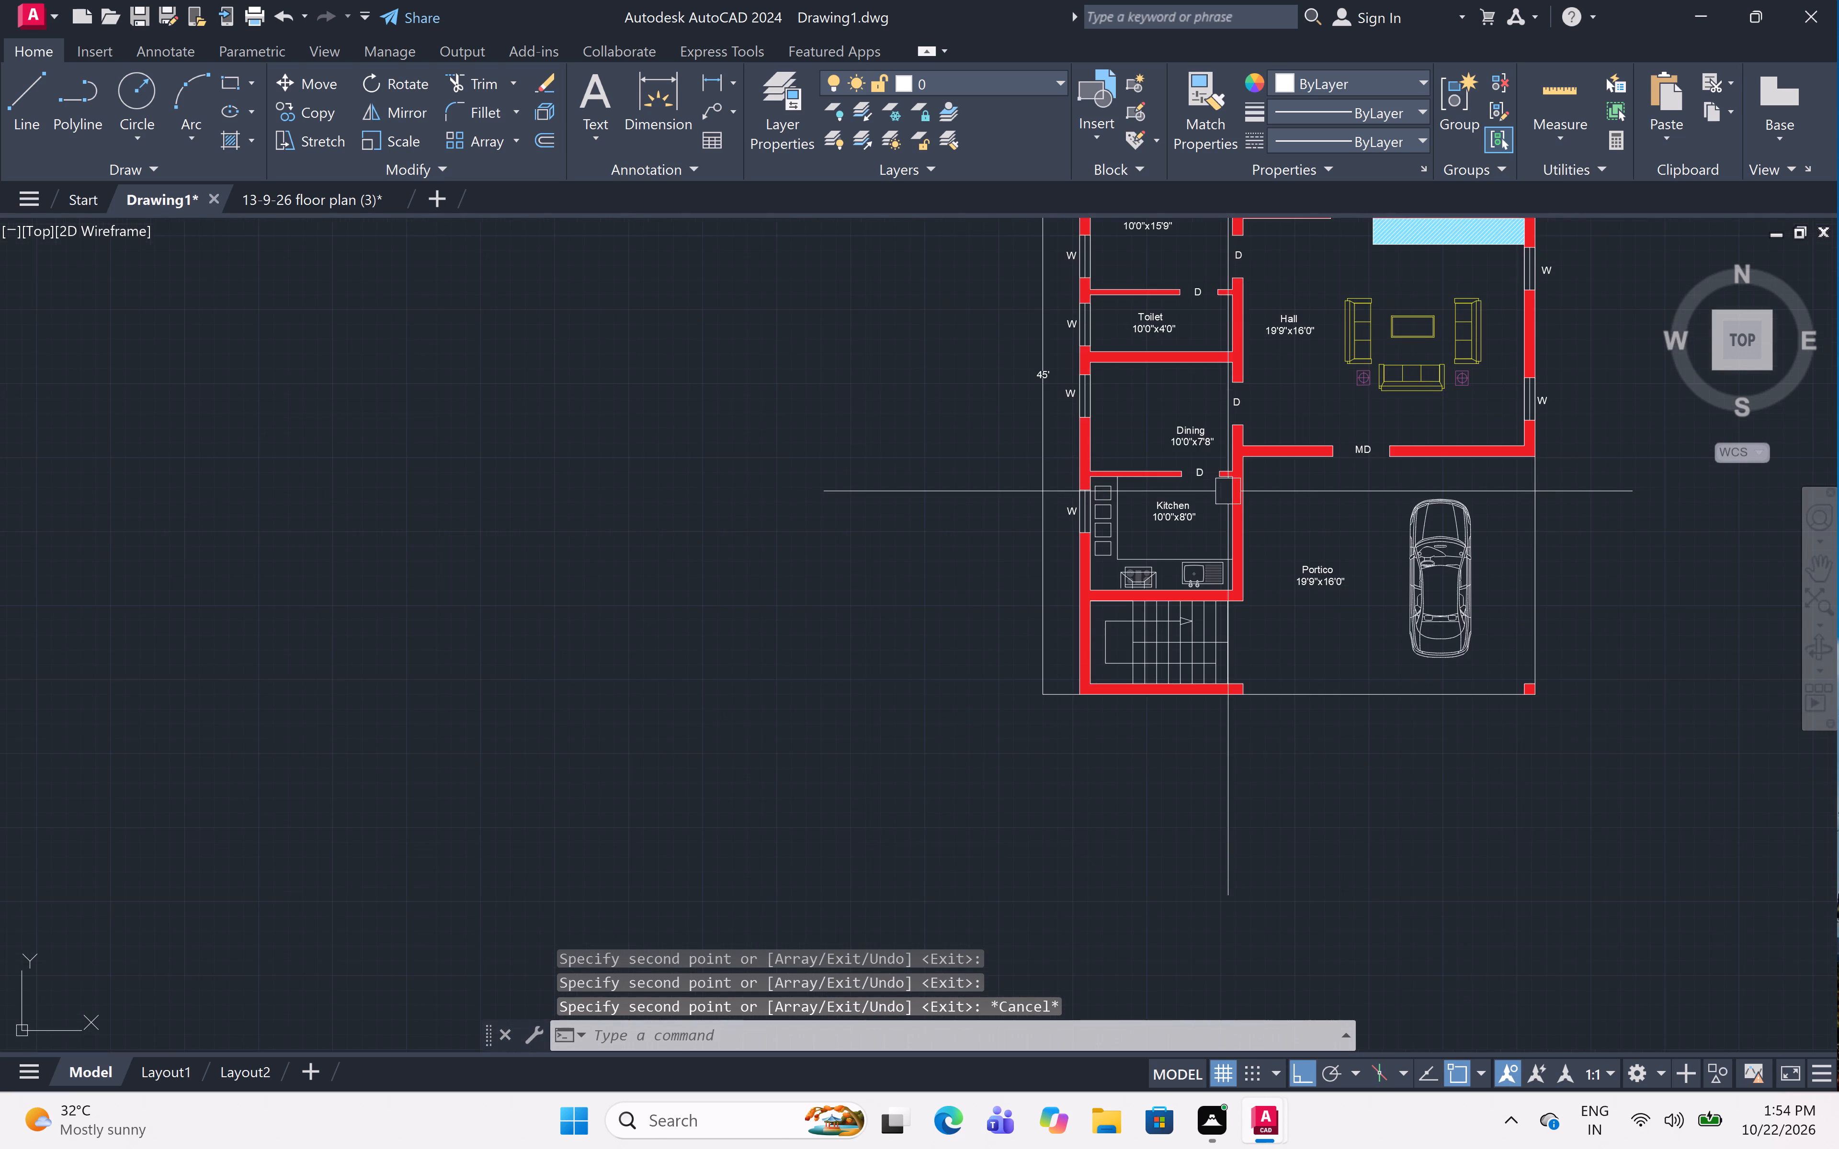
middle_drag(1228, 490, 1058, 565)
middle_drag(1243, 470, 1156, 602)
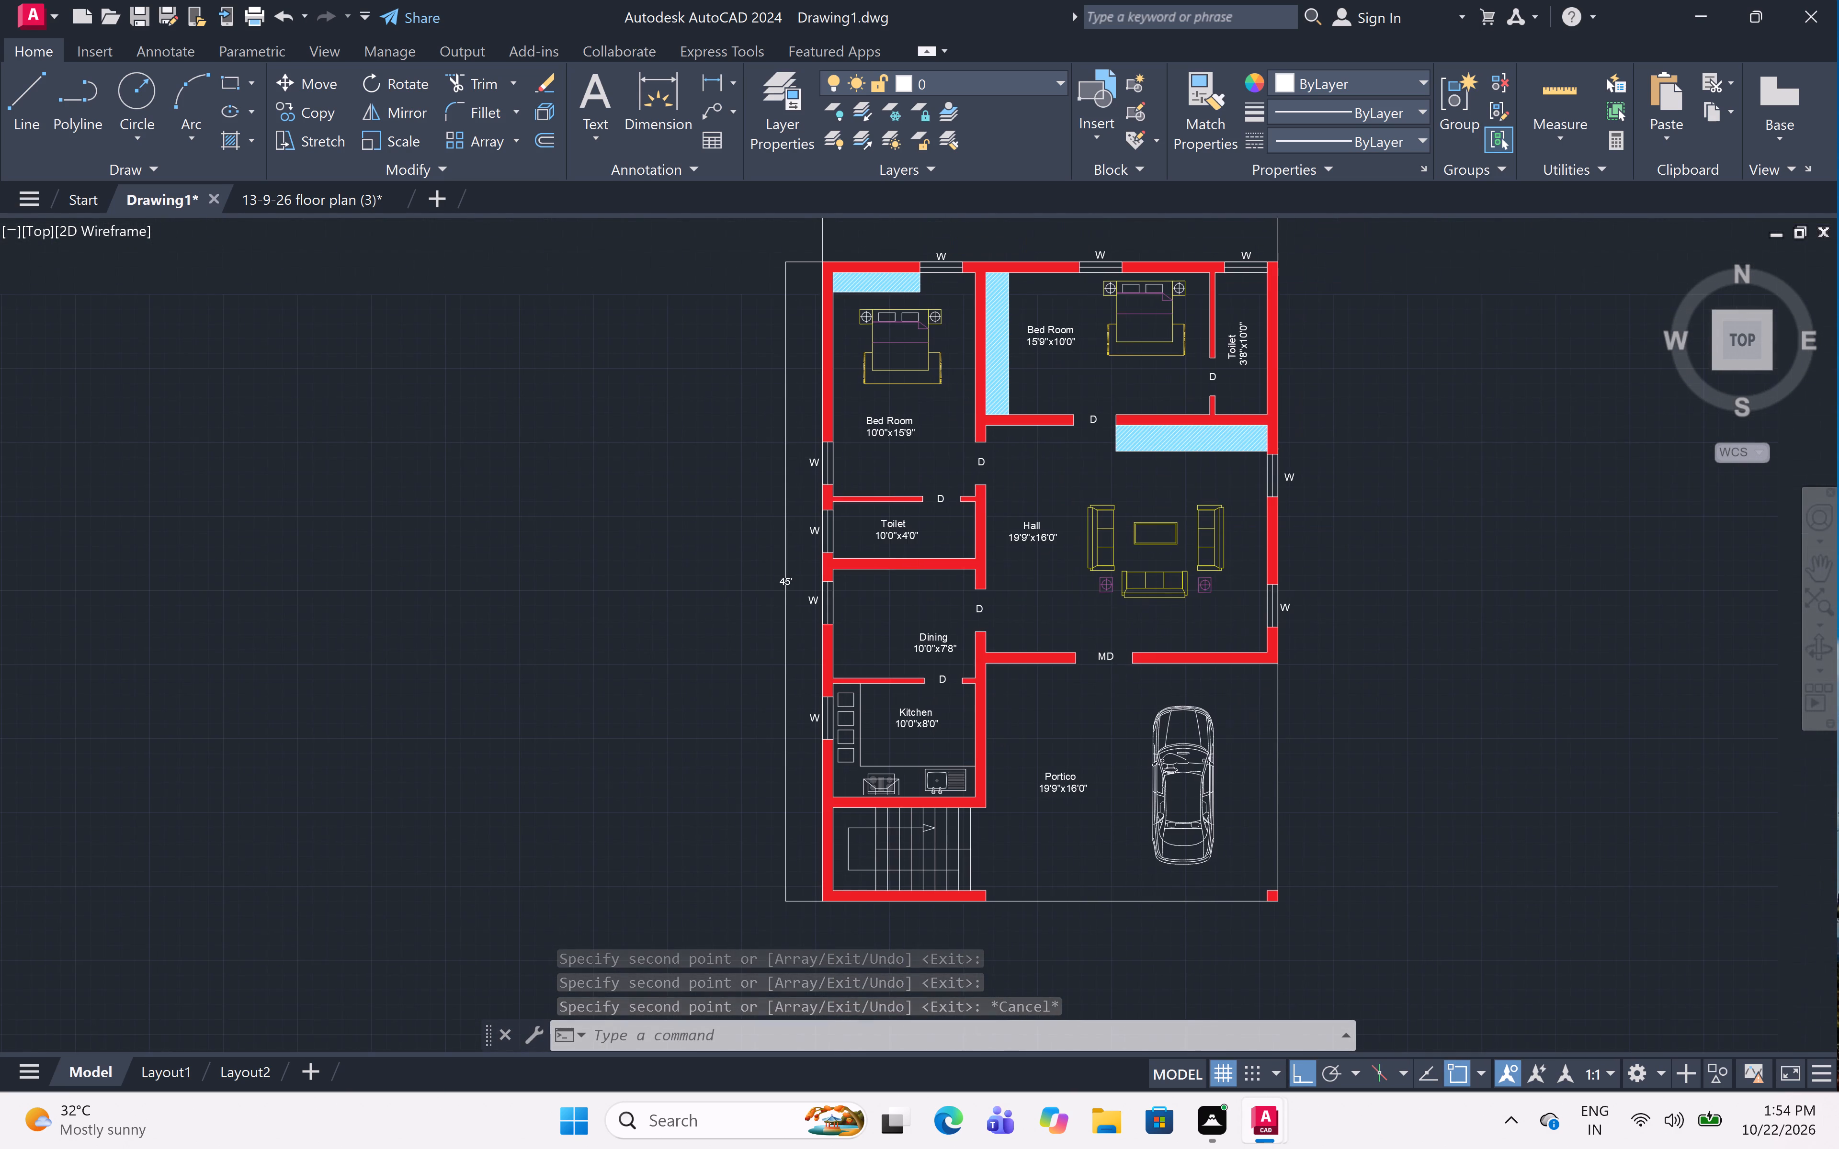
scroll(1235, 439, up, 4)
click(1203, 446)
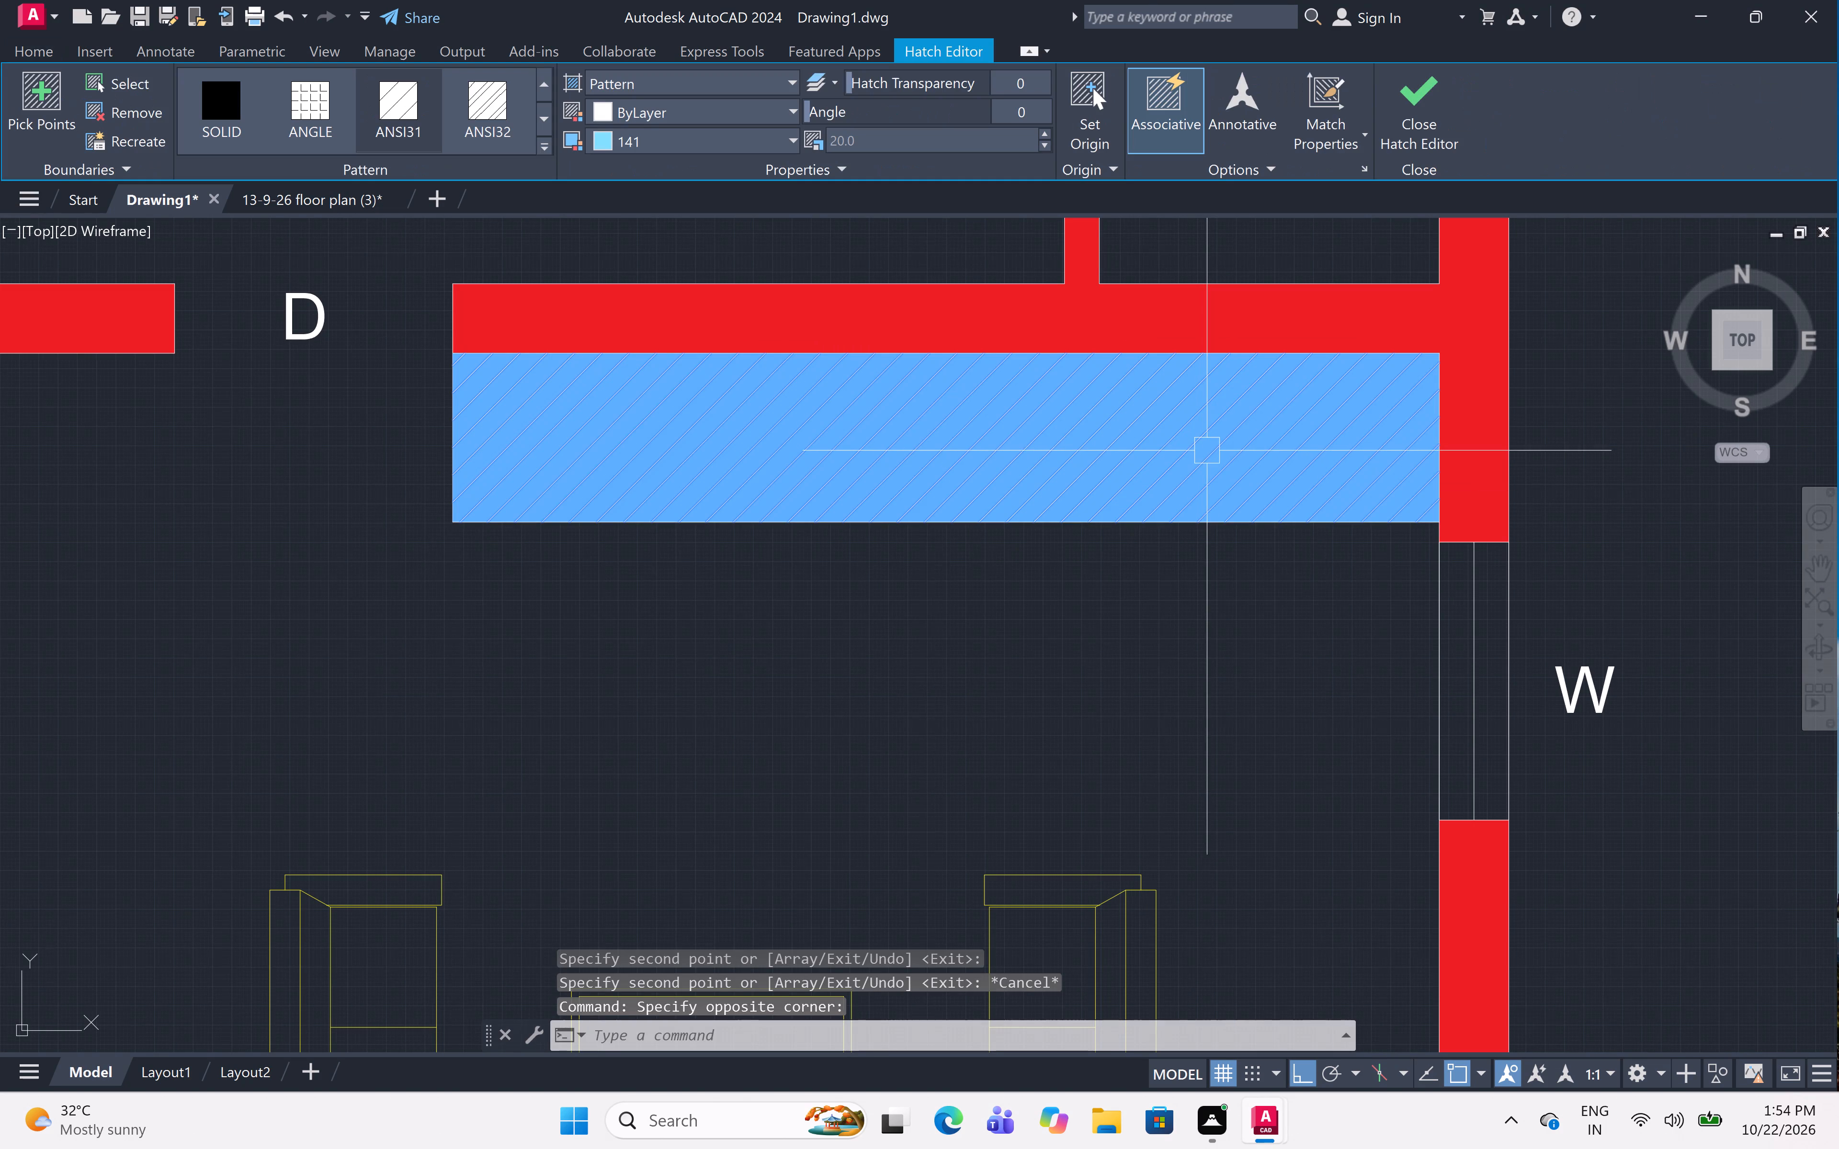
scroll(1207, 451, down, 3)
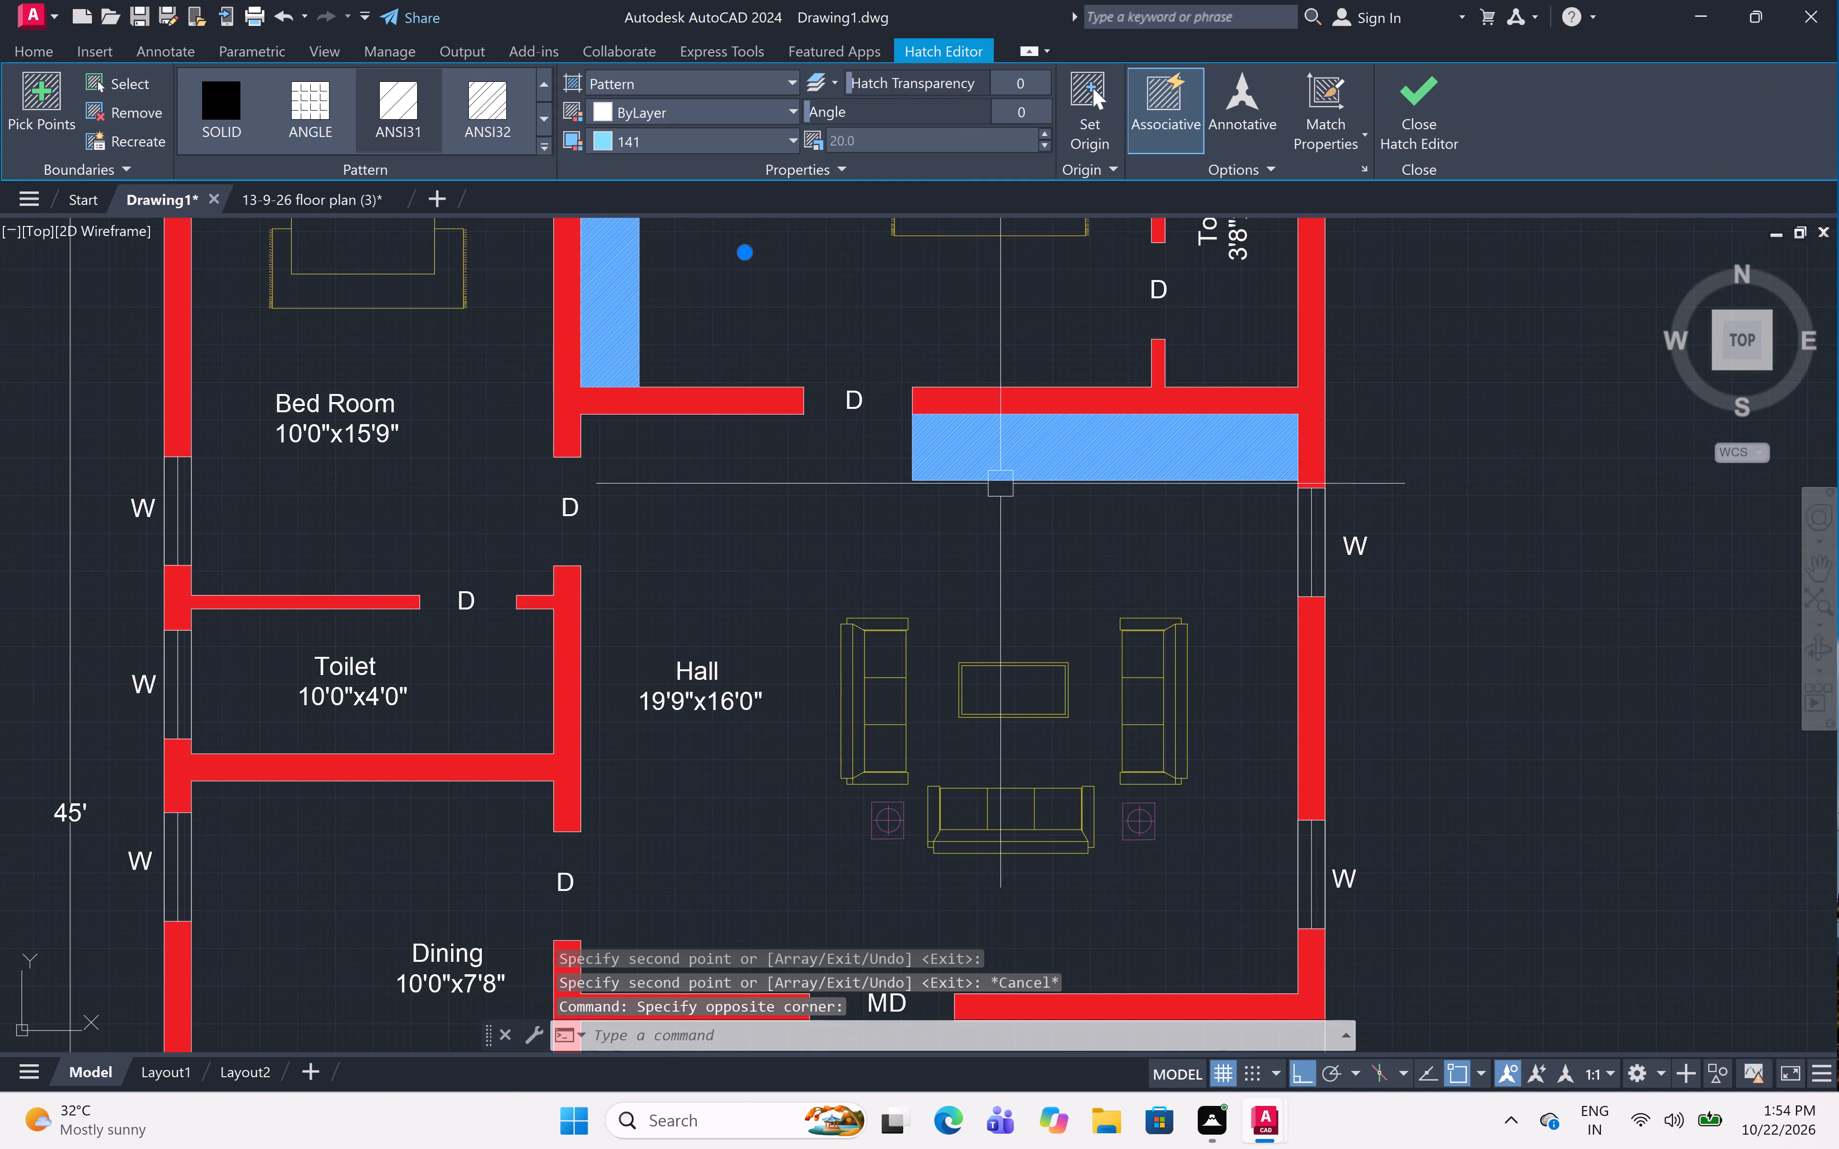
click(905, 149)
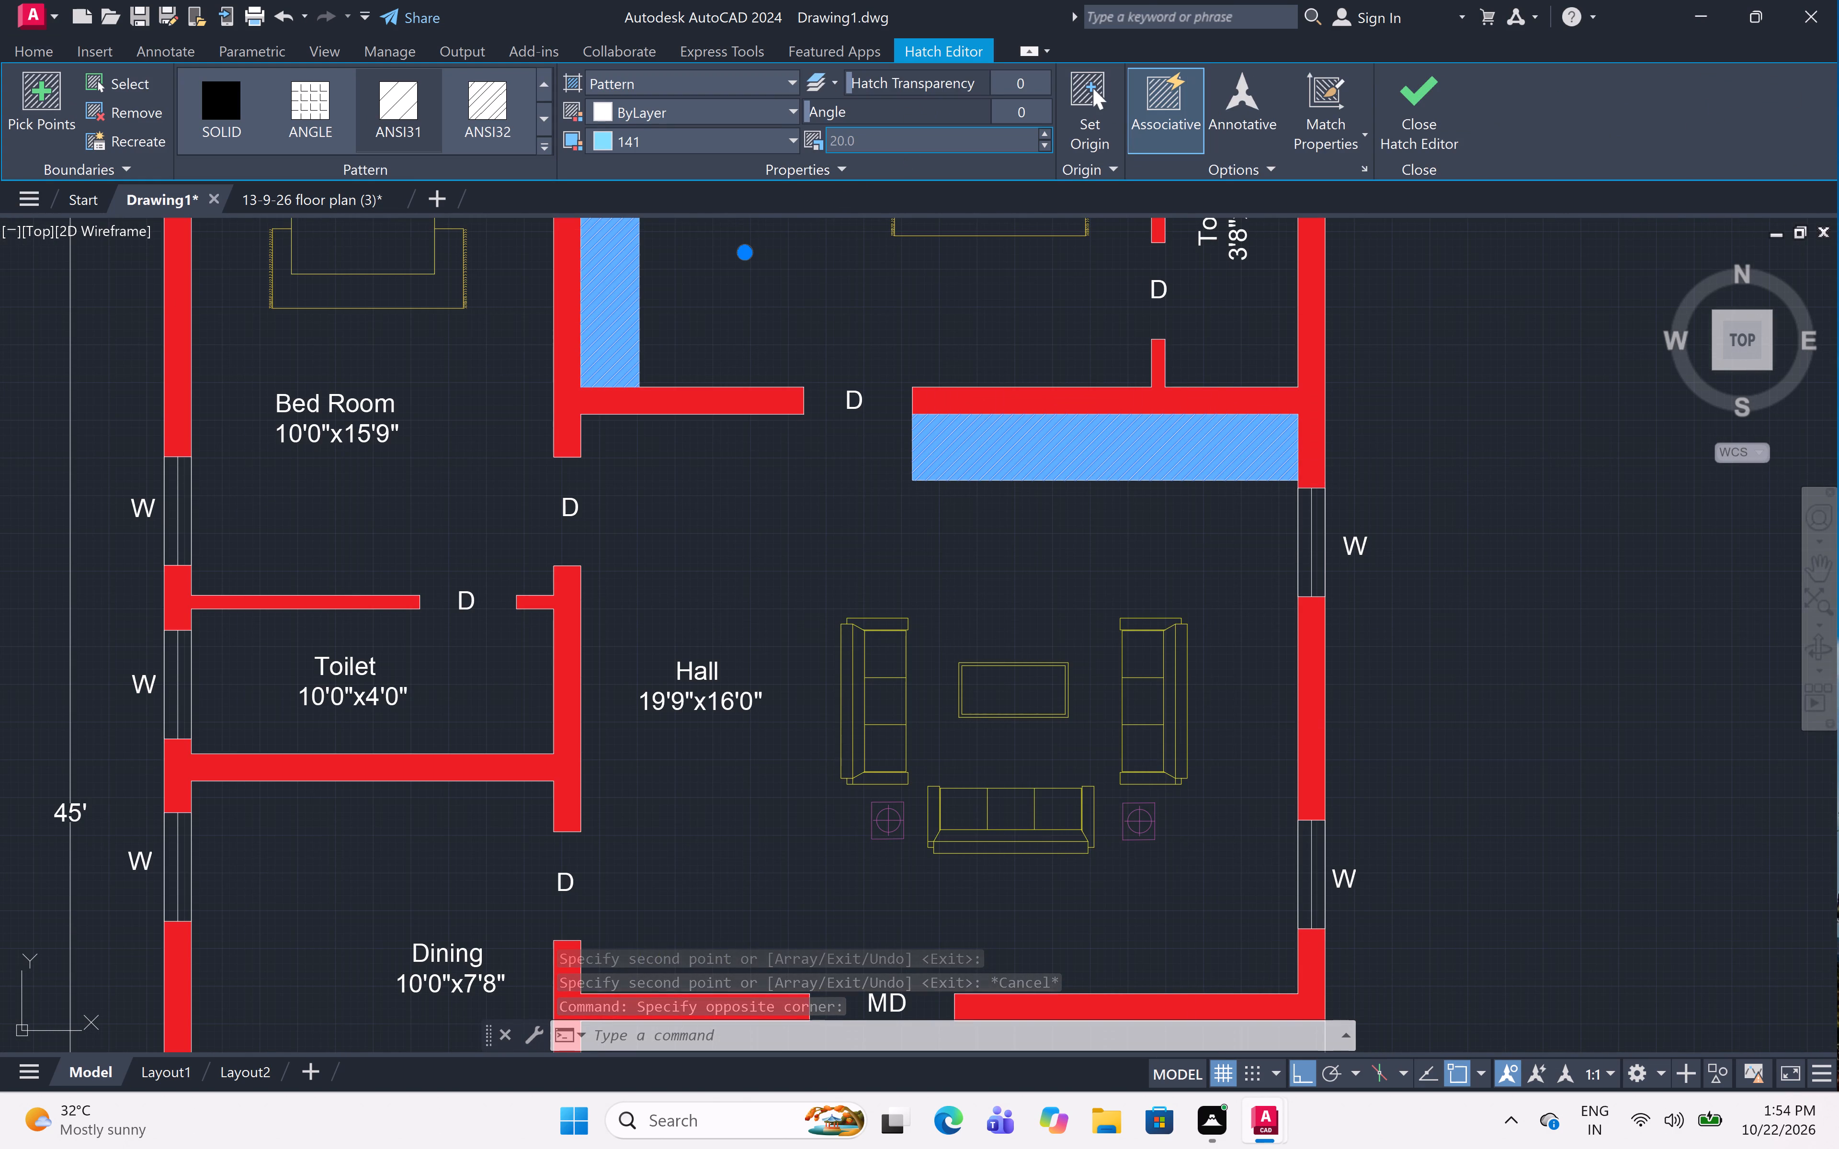
click(900, 144)
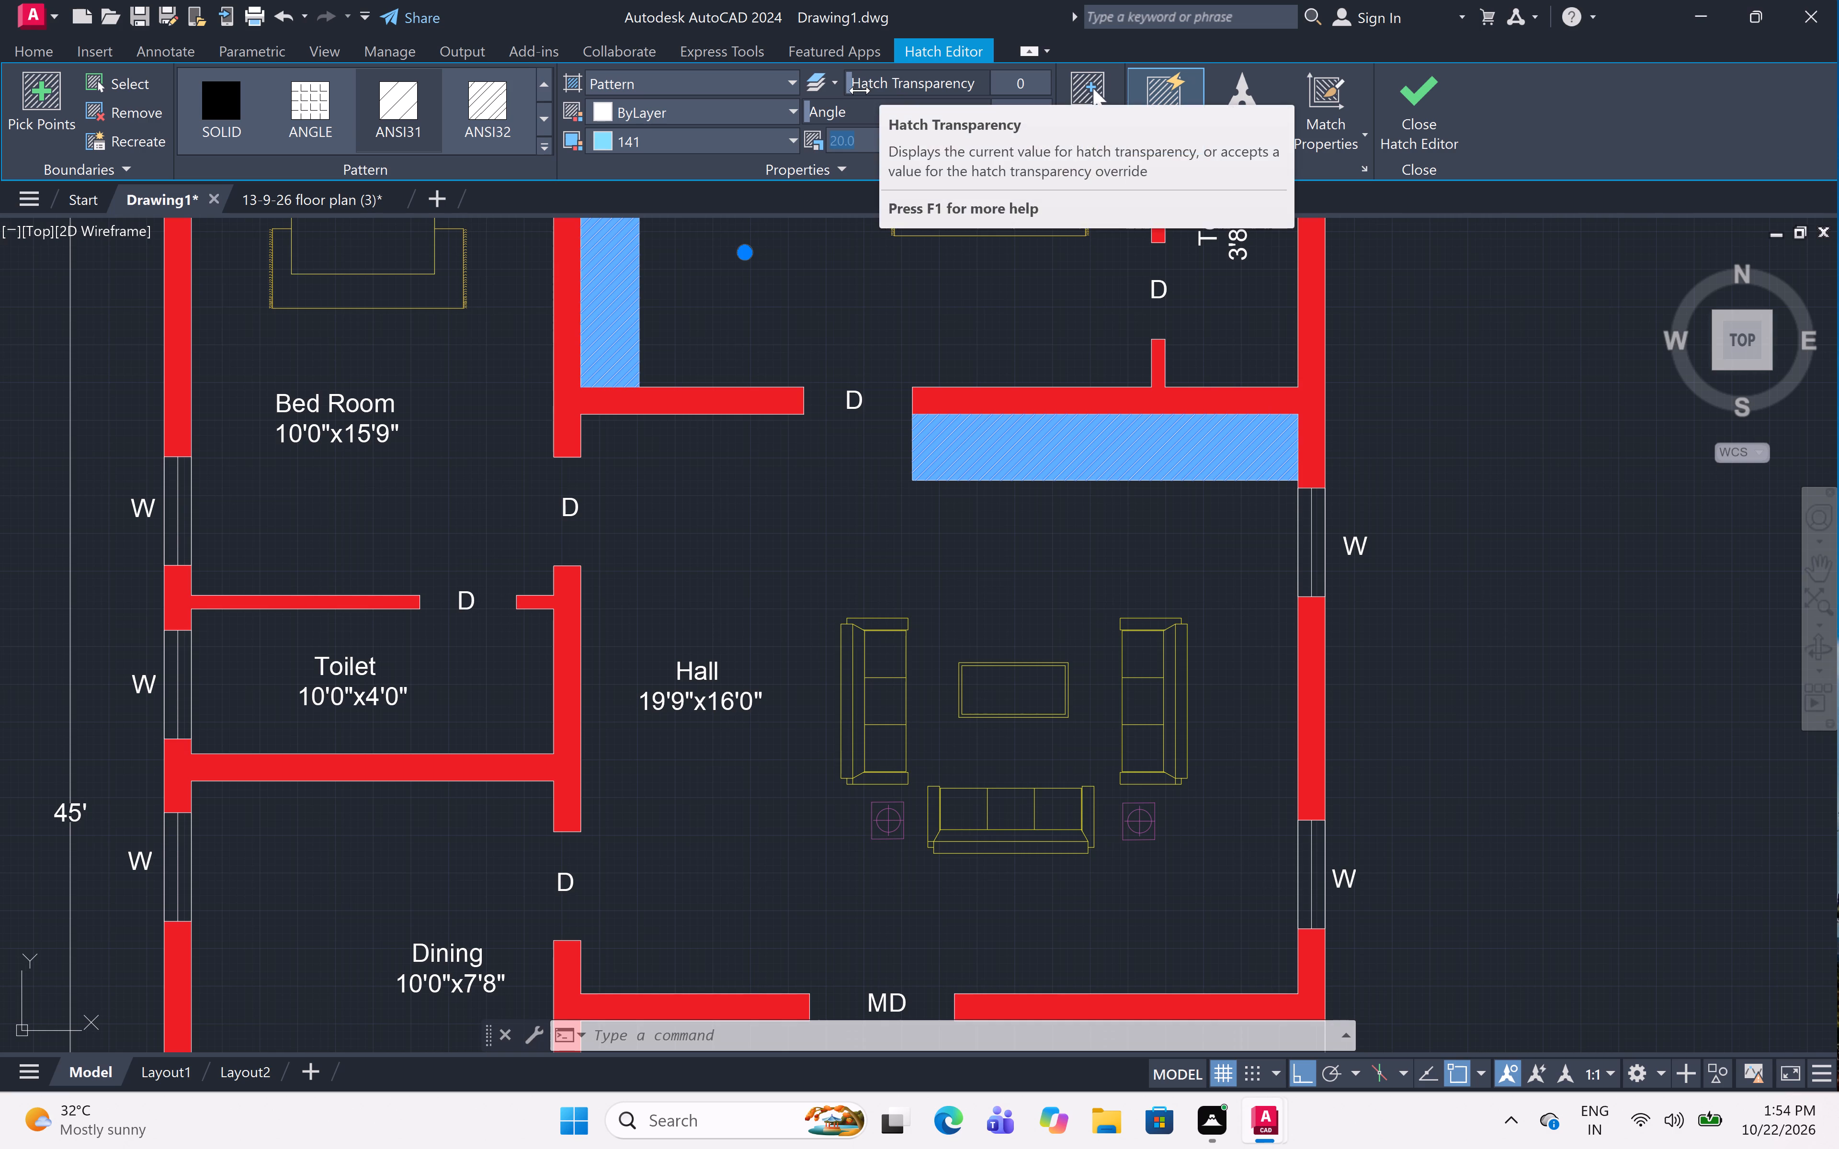
drag(858, 91, 958, 96)
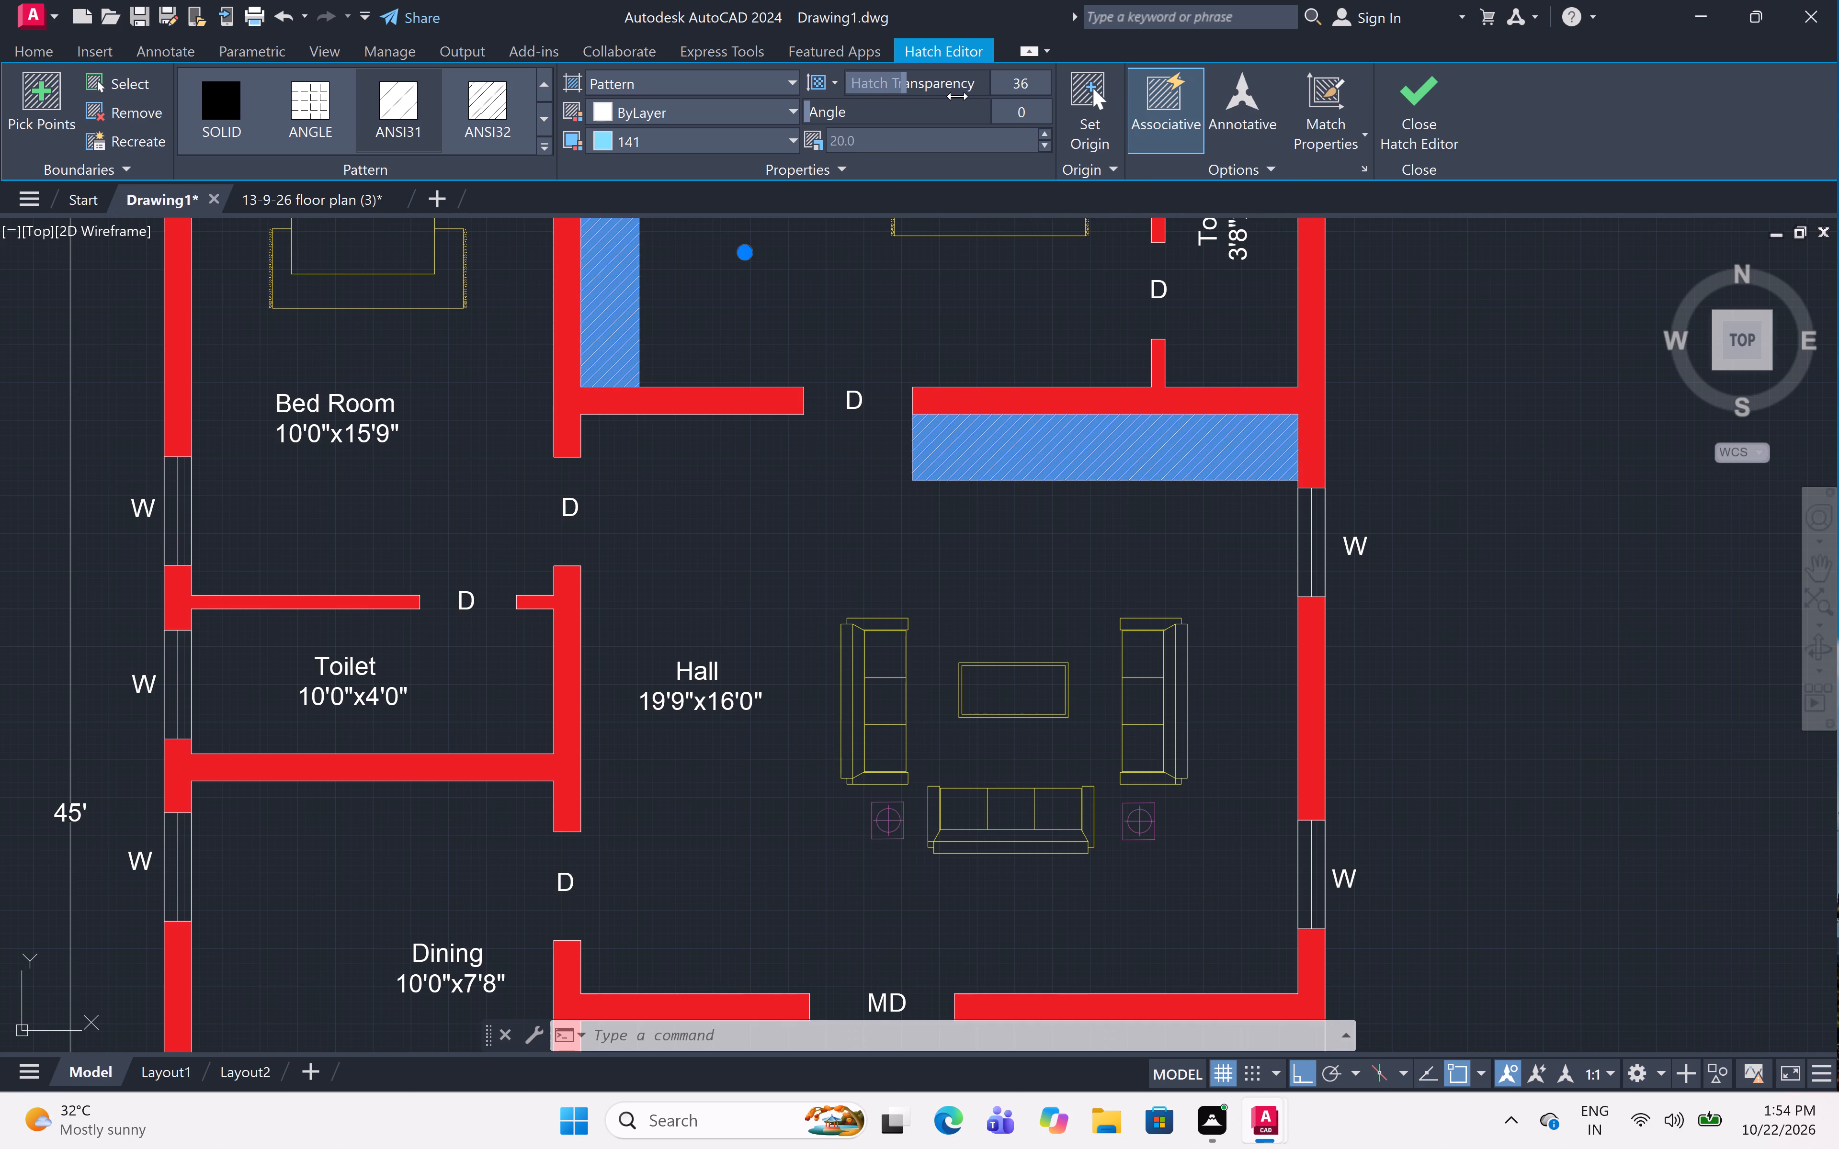
drag(958, 96, 959, 98)
key(Escape)
scroll(1044, 464, up, 3)
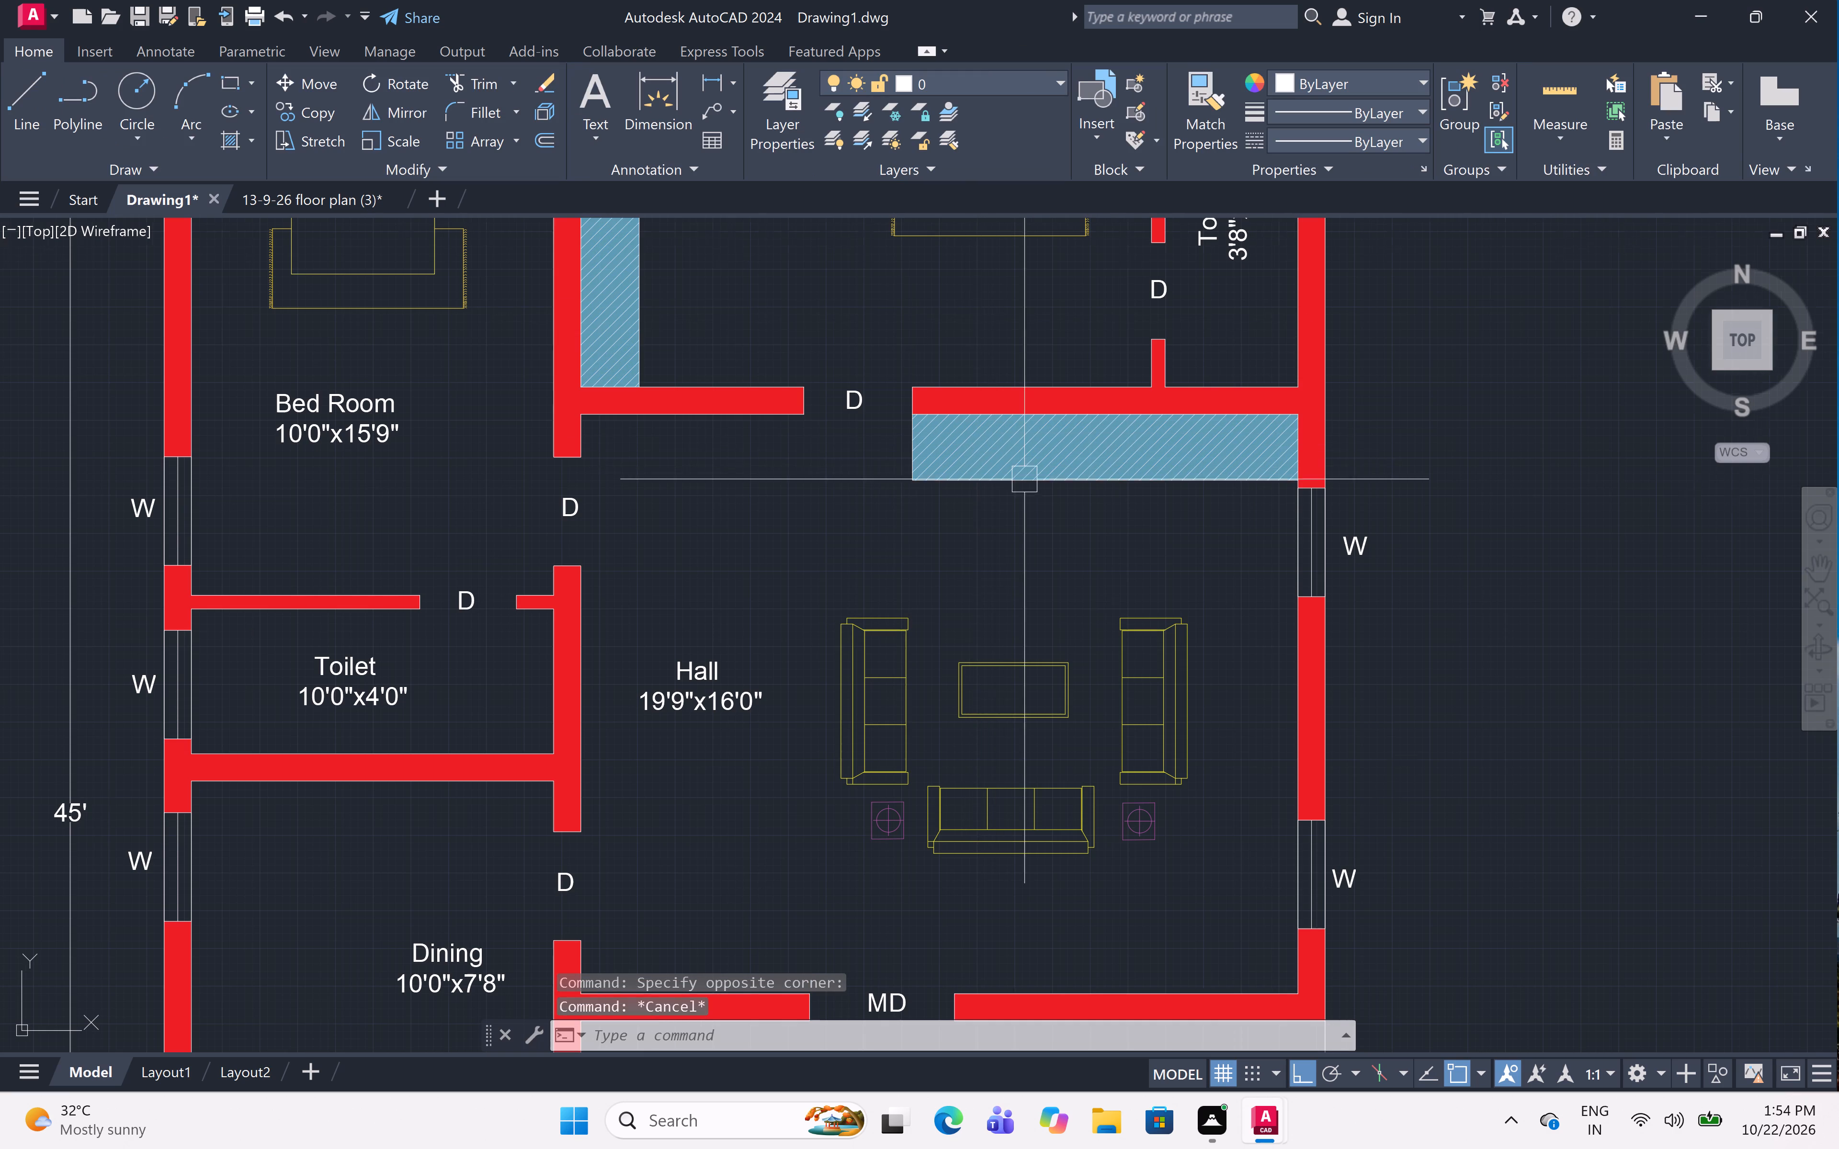
Draw a long, shallow rectangle across the hall-side face of the wall below the 15'9"x10'0" bedroom, between its door and the wall junction.
scroll(1047, 439, down, 3)
scroll(1060, 484, down, 1)
scroll(992, 508, down, 1)
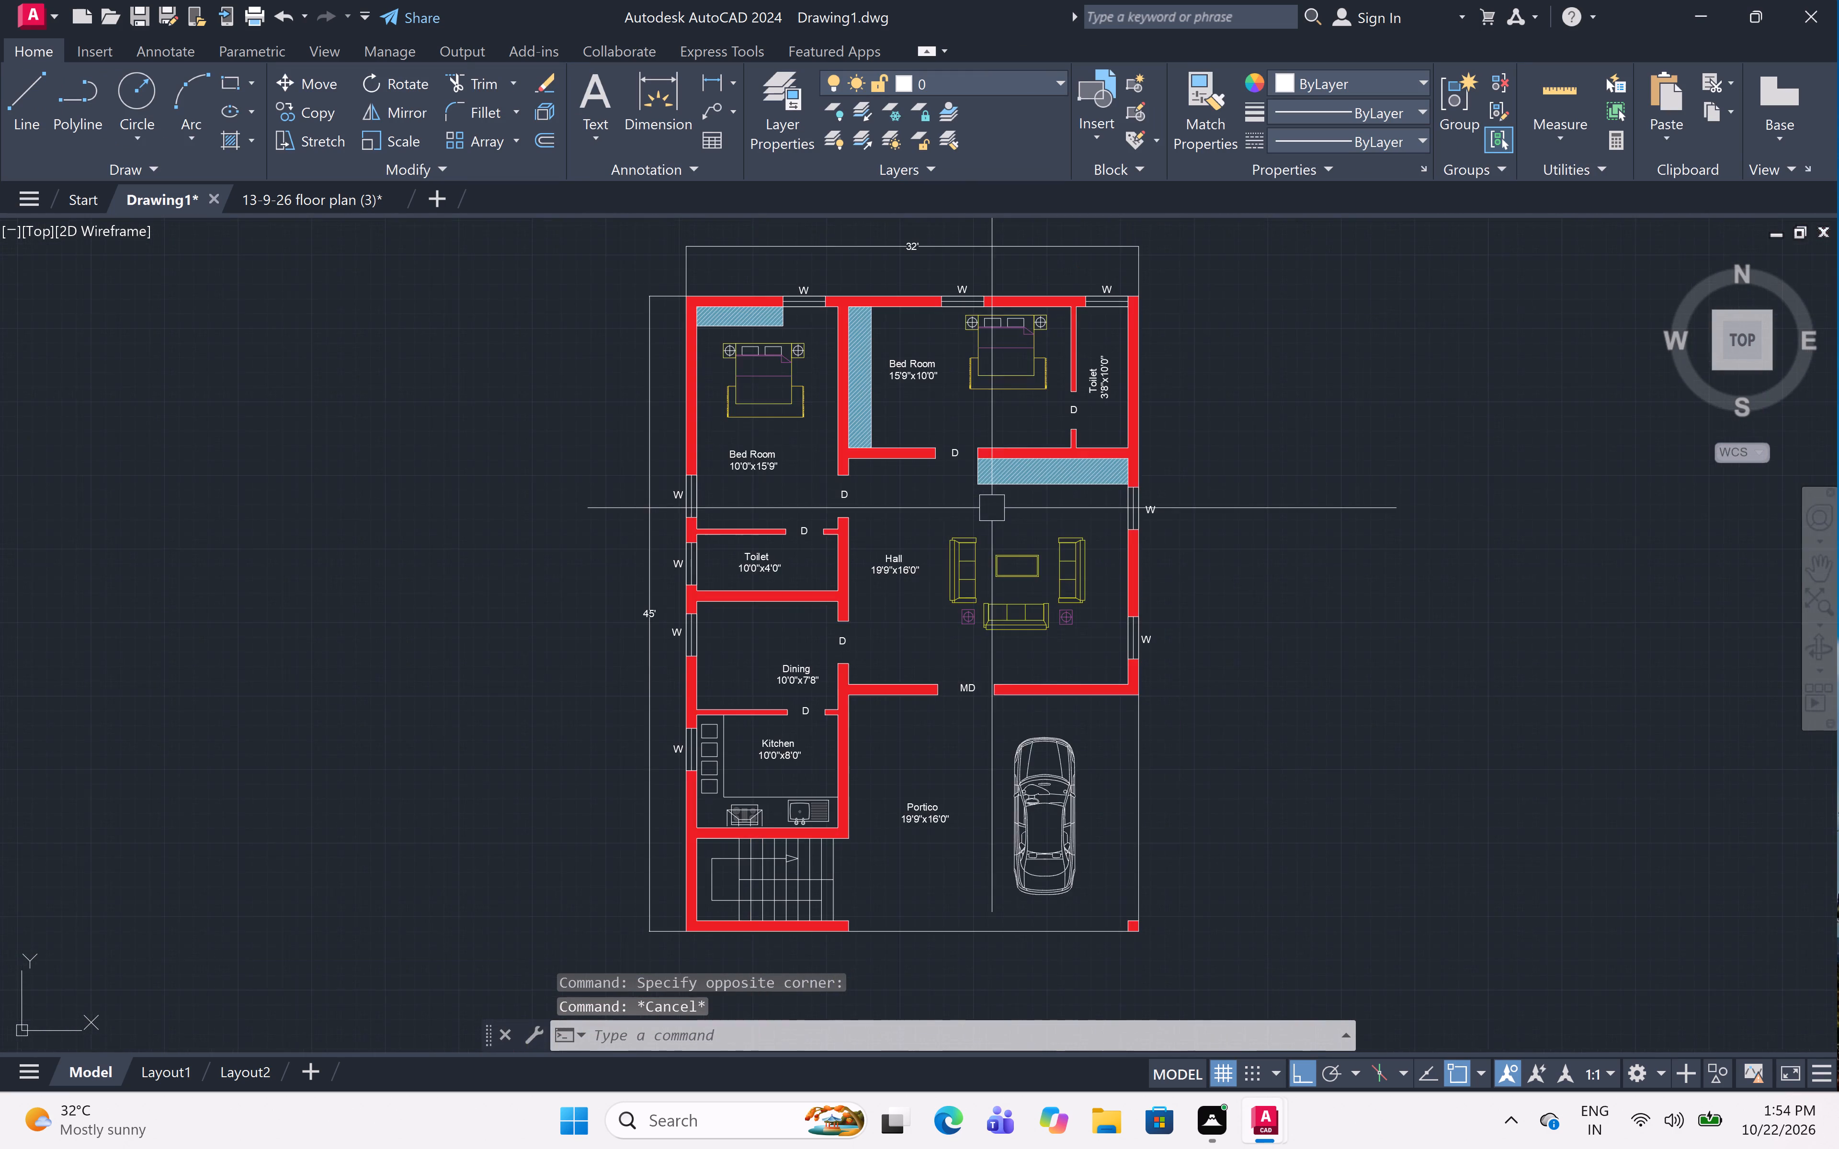
middle_drag(990, 505, 1029, 574)
scroll(1027, 568, up, 1)
middle_drag(1027, 564, 1026, 574)
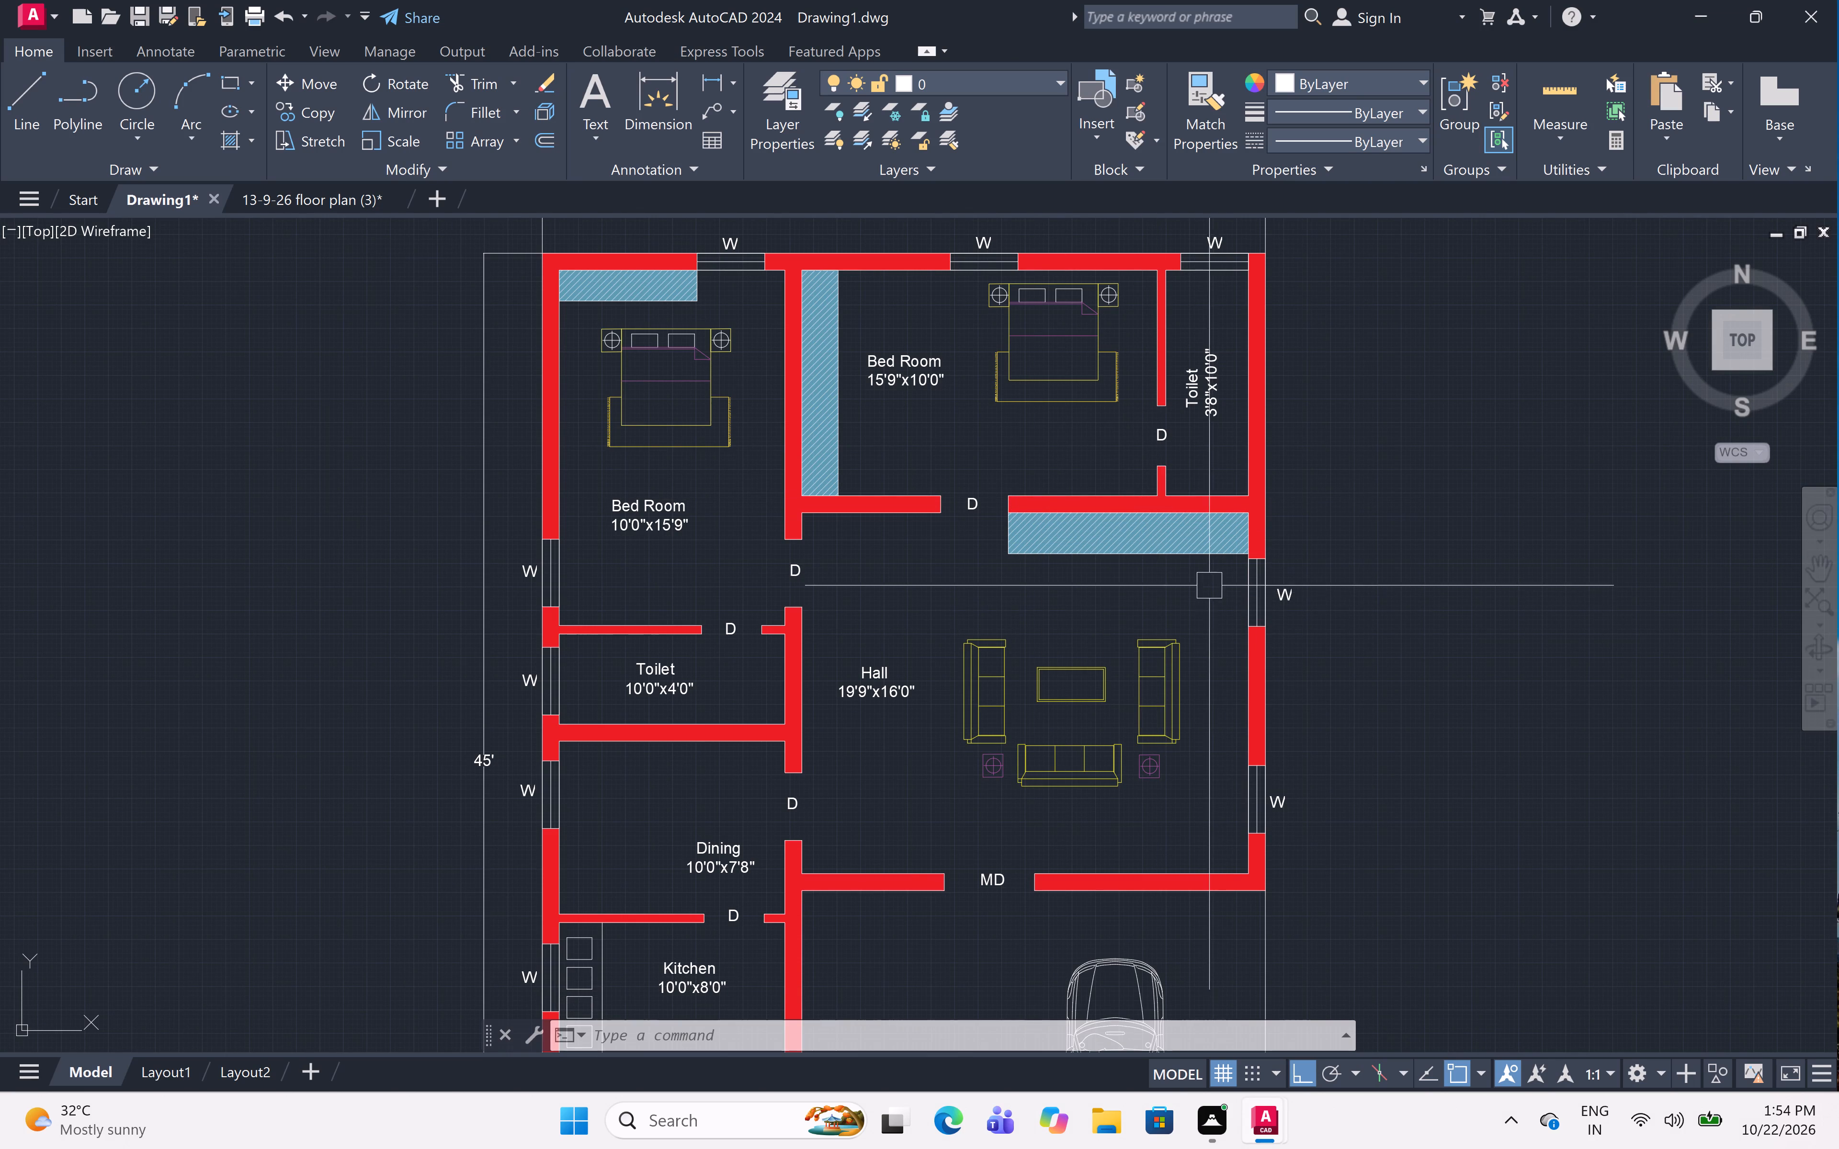
scroll(1204, 563, down, 1)
middle_drag(1249, 644, 1215, 608)
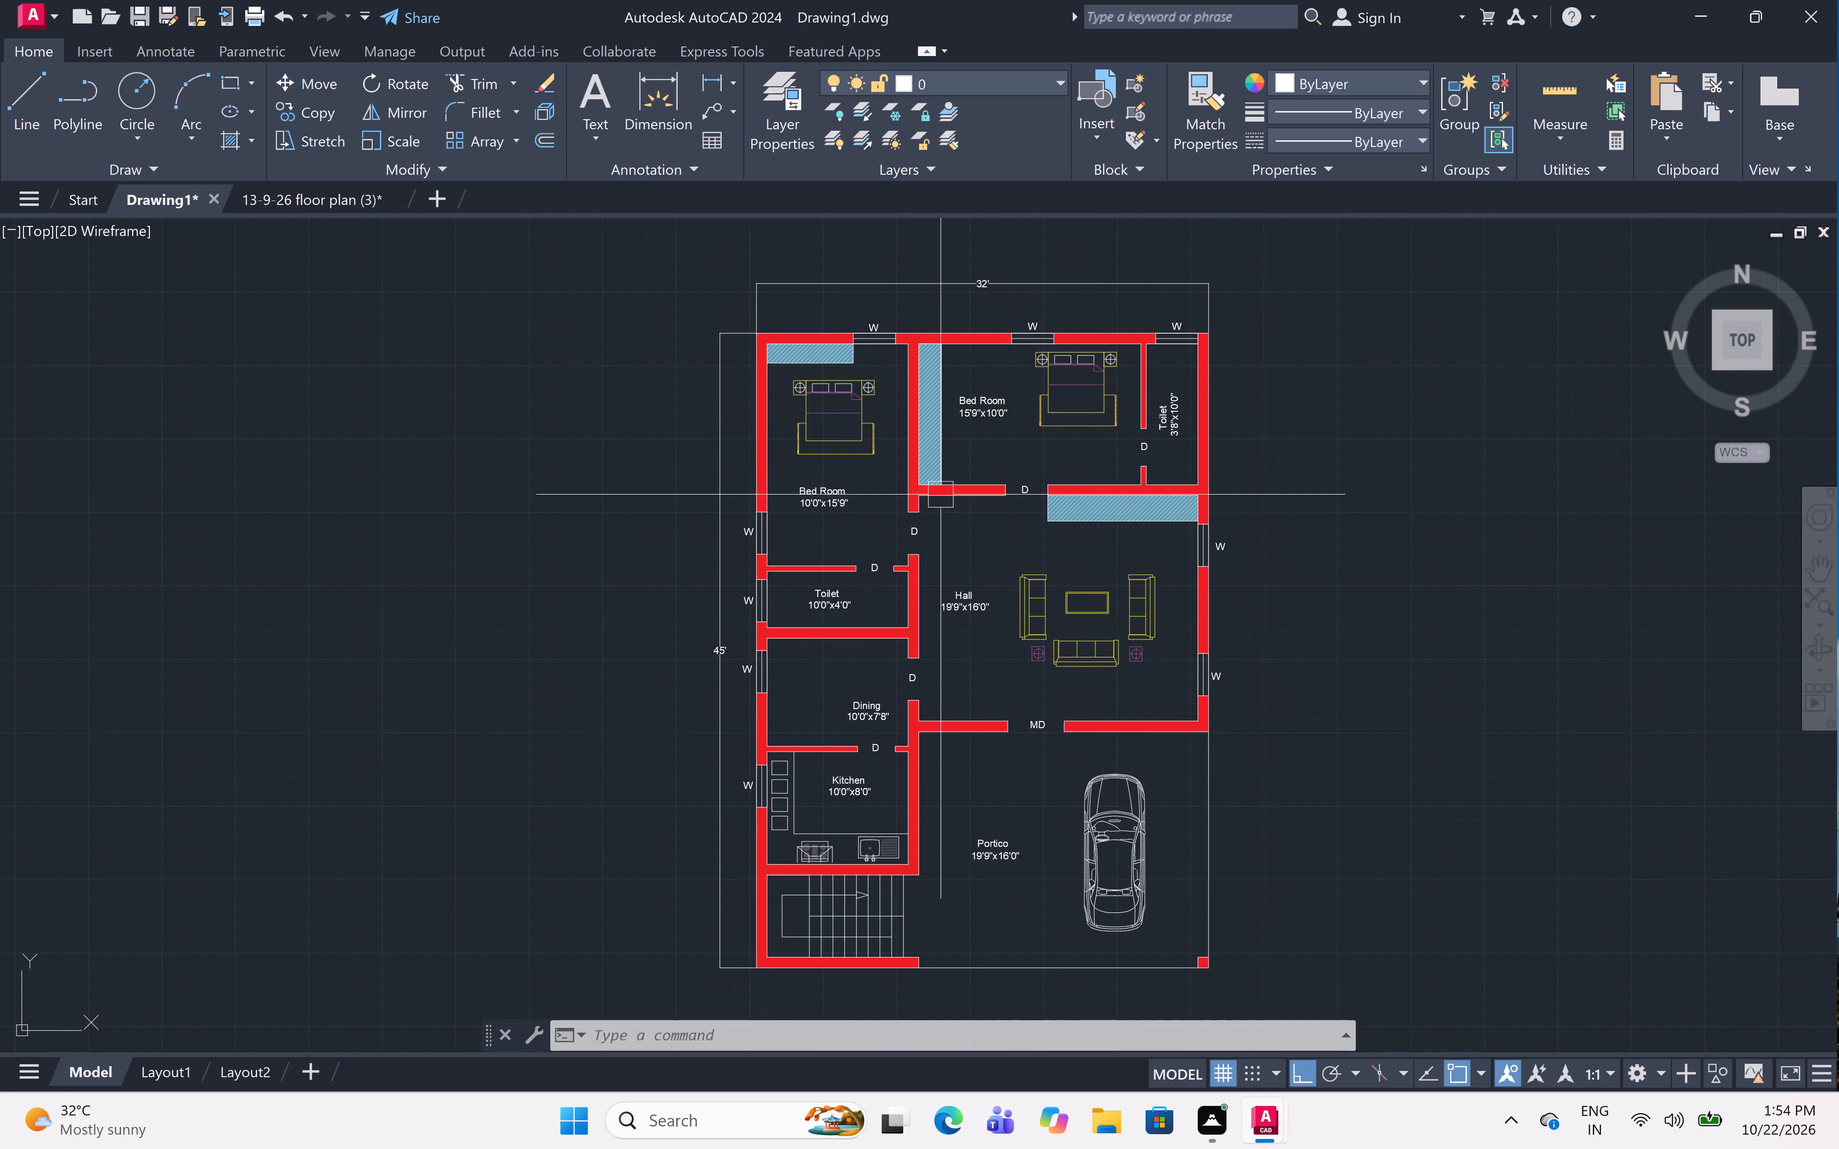
scroll(941, 493, up, 4)
text(rec)
key(space)
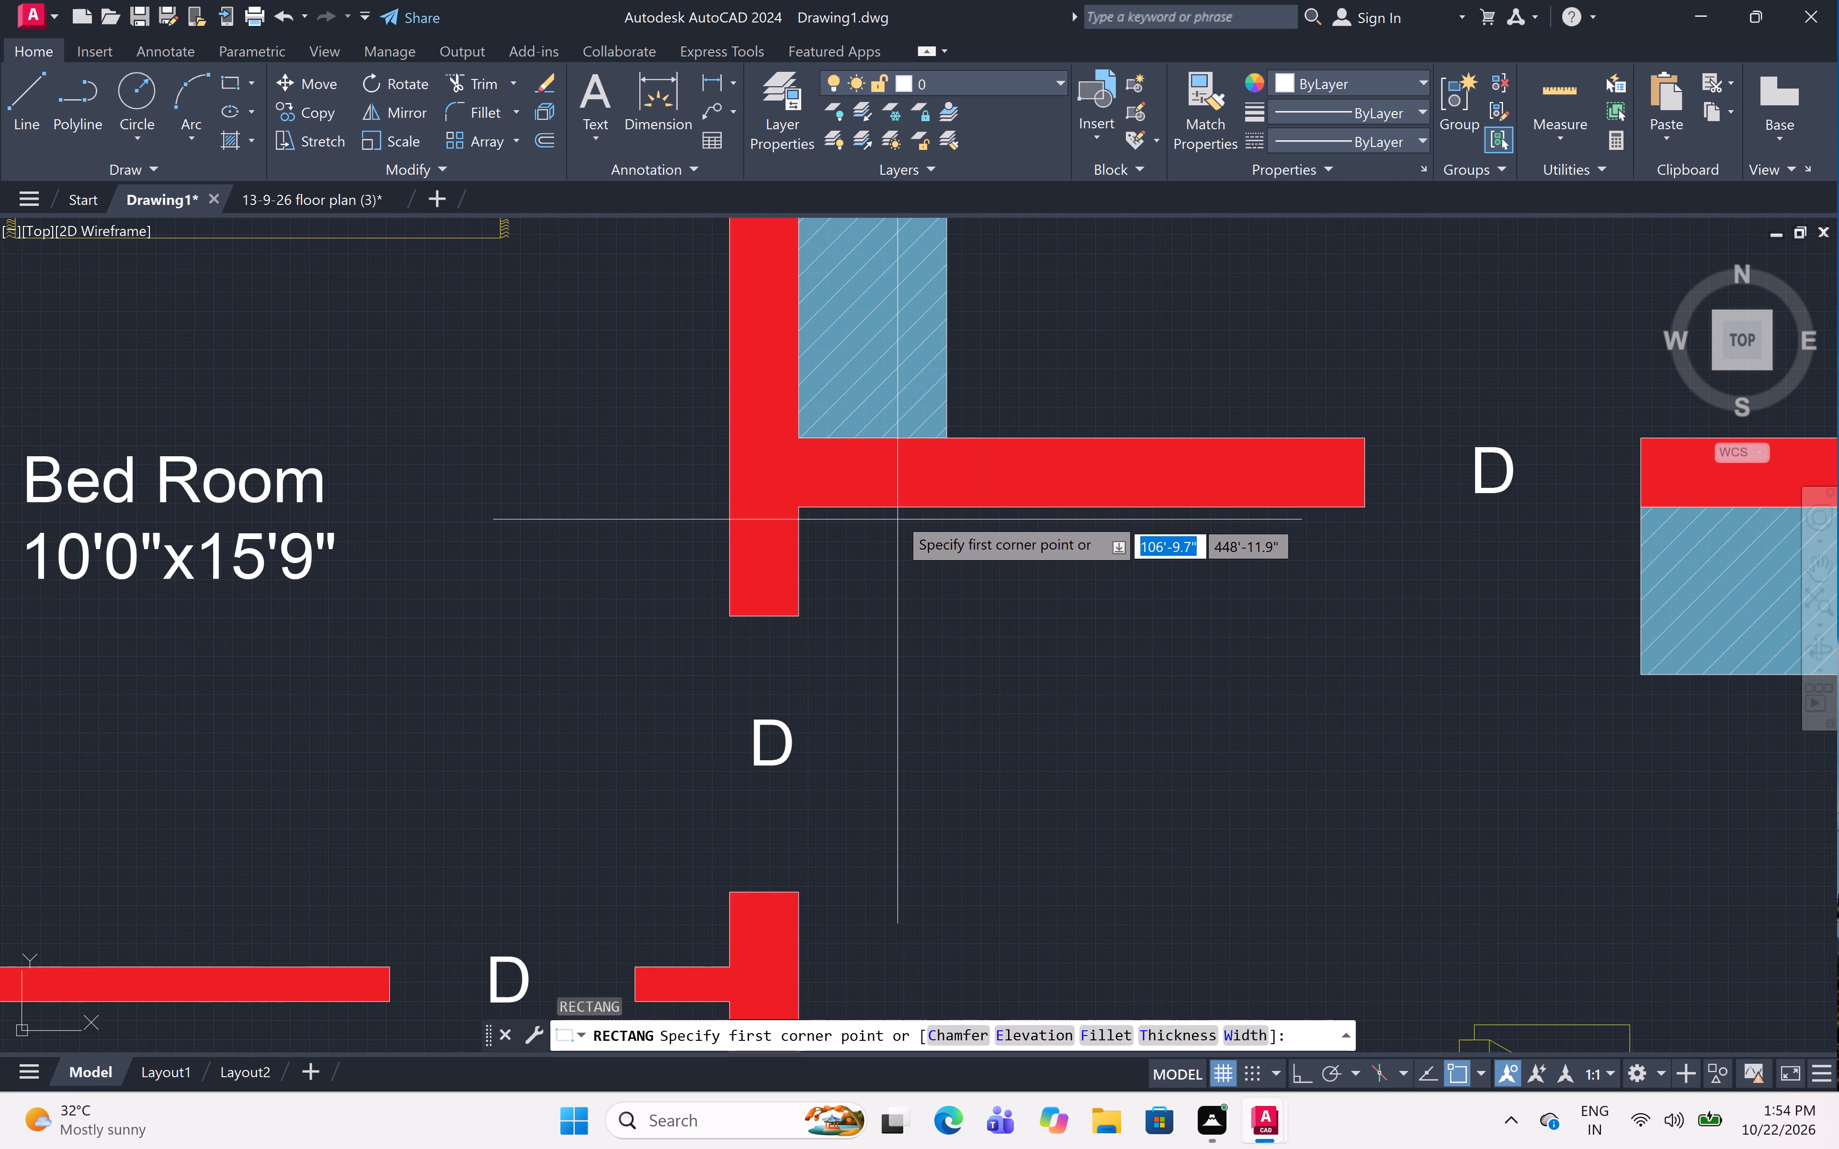
click(890, 495)
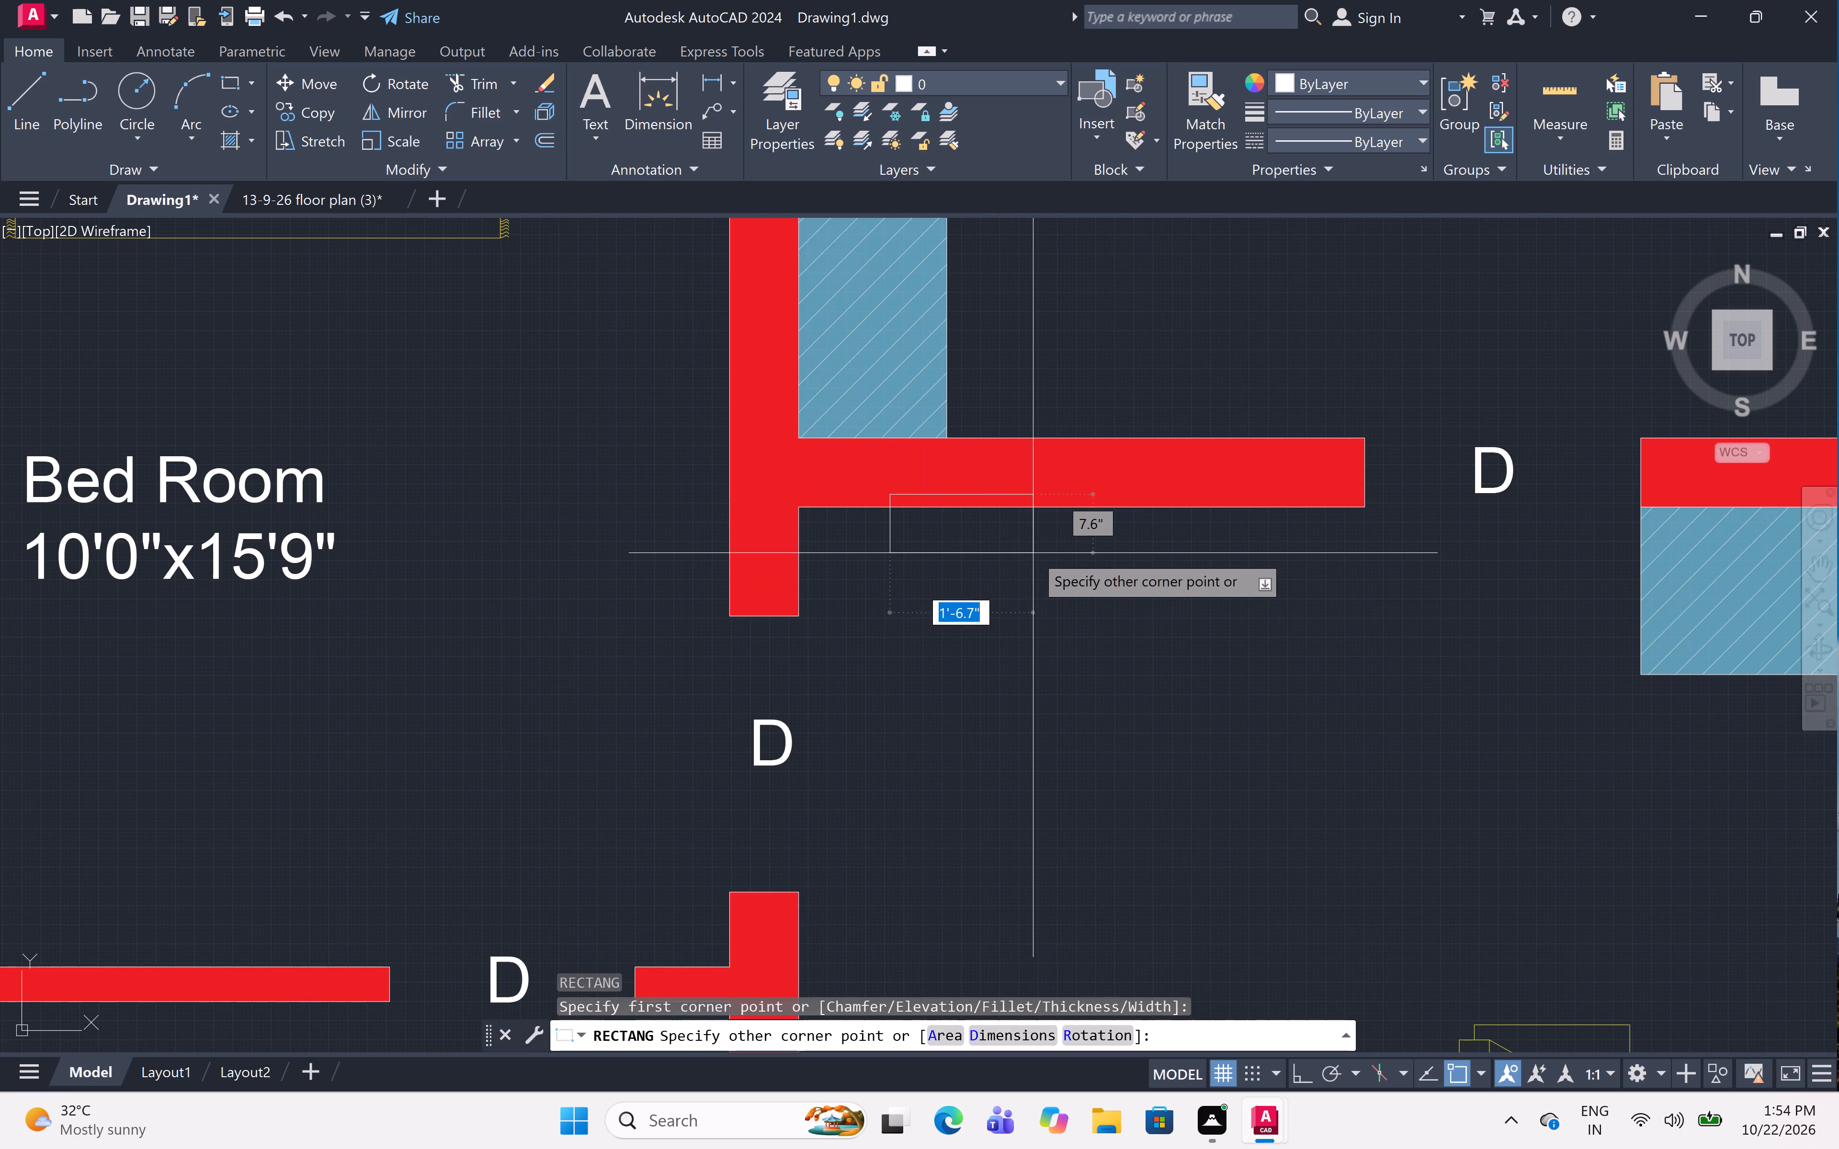
click(1193, 539)
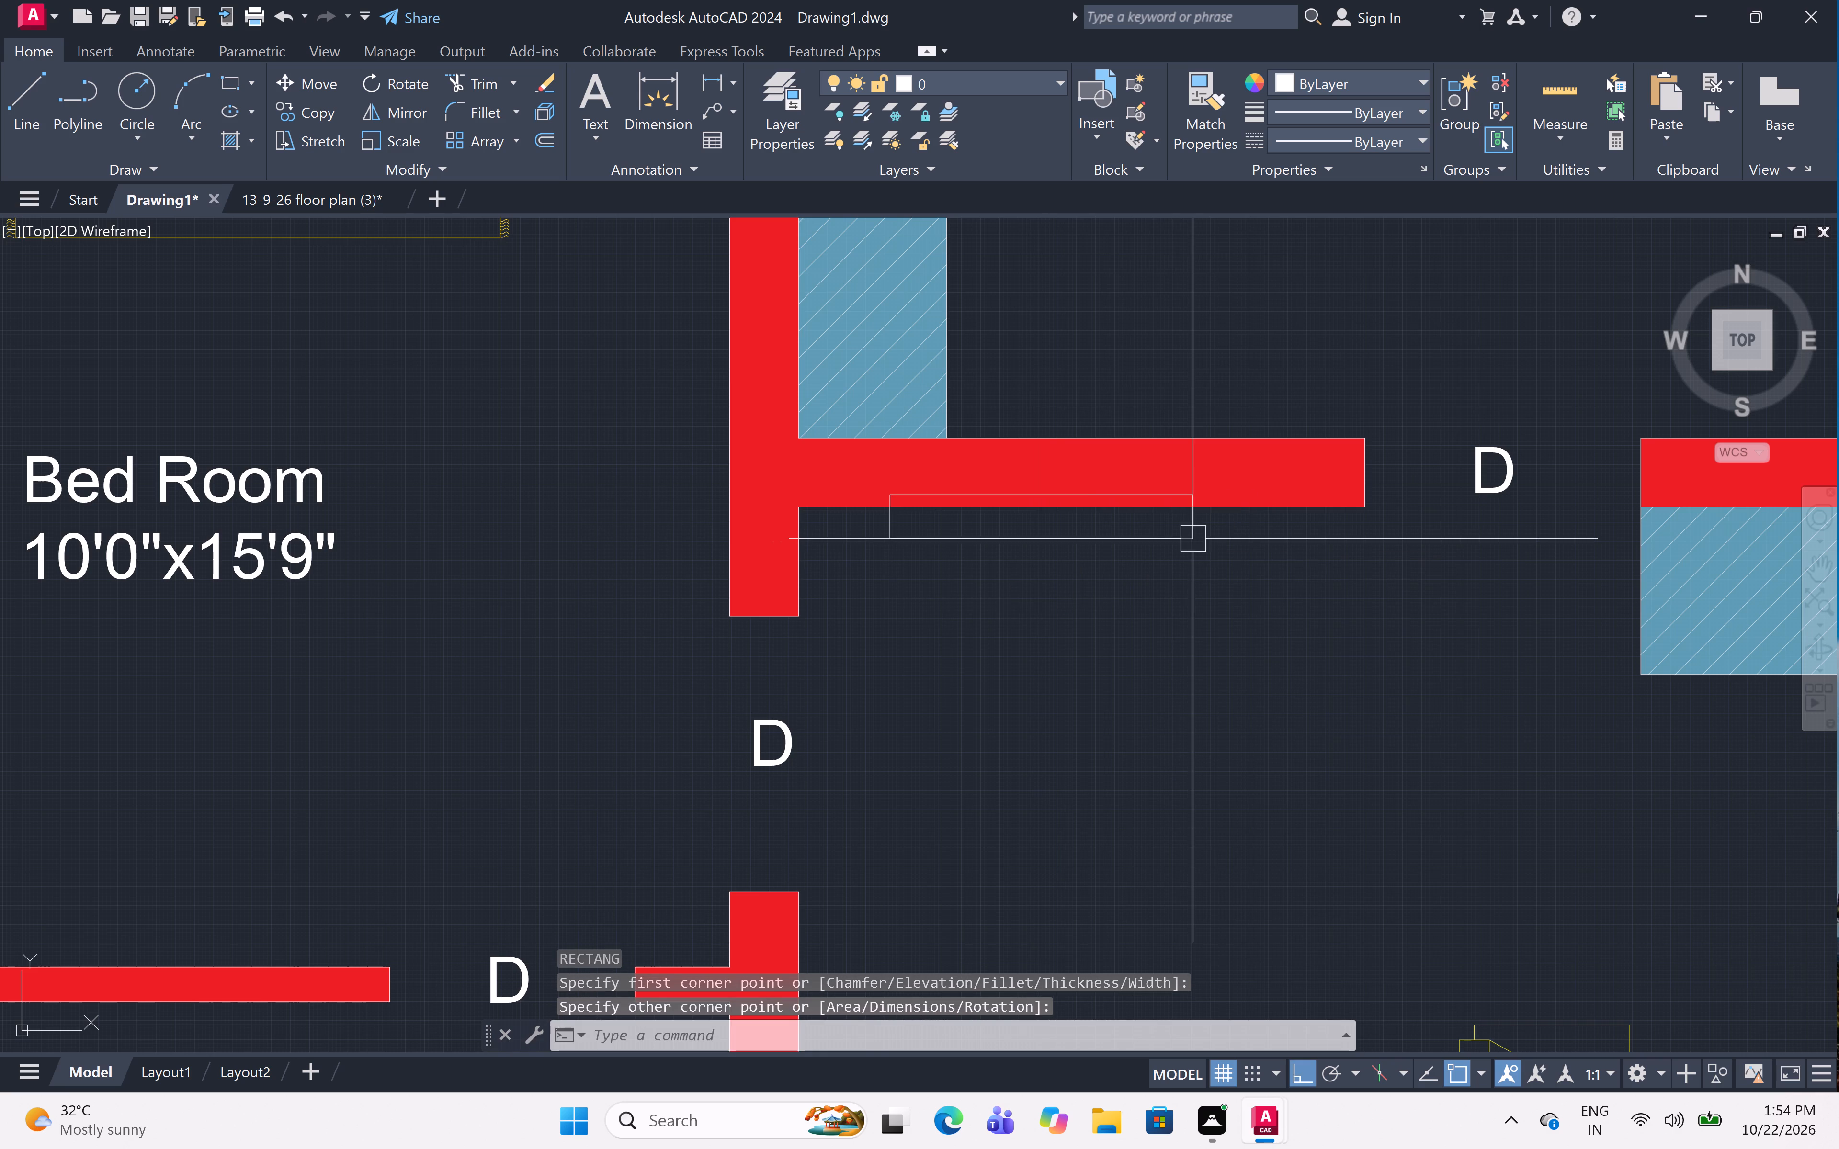
Trim away the red wall hatch and the wall line that fall inside the new rectangle.
scroll(1044, 505, up, 3)
text(tr)
key(space)
click(995, 501)
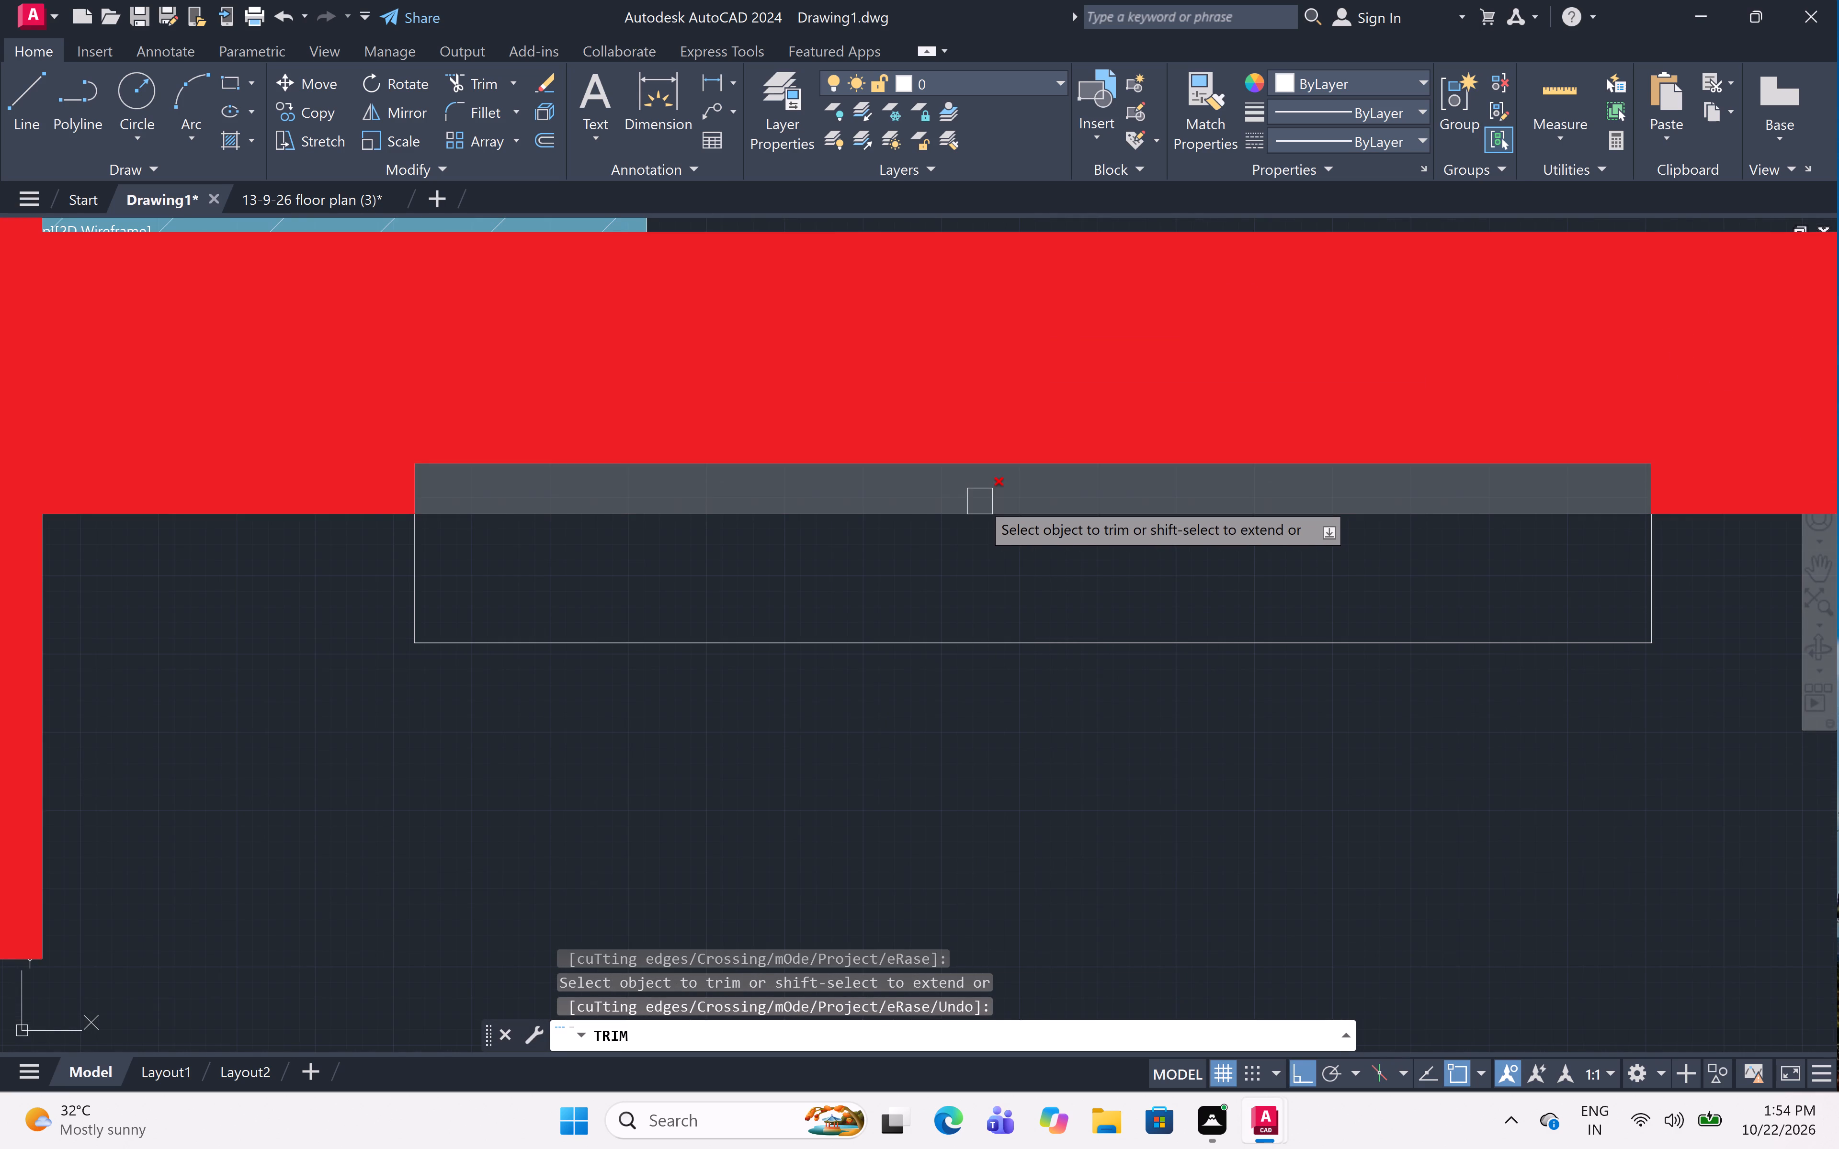
click(980, 501)
scroll(885, 536, down, 2)
key(Escape)
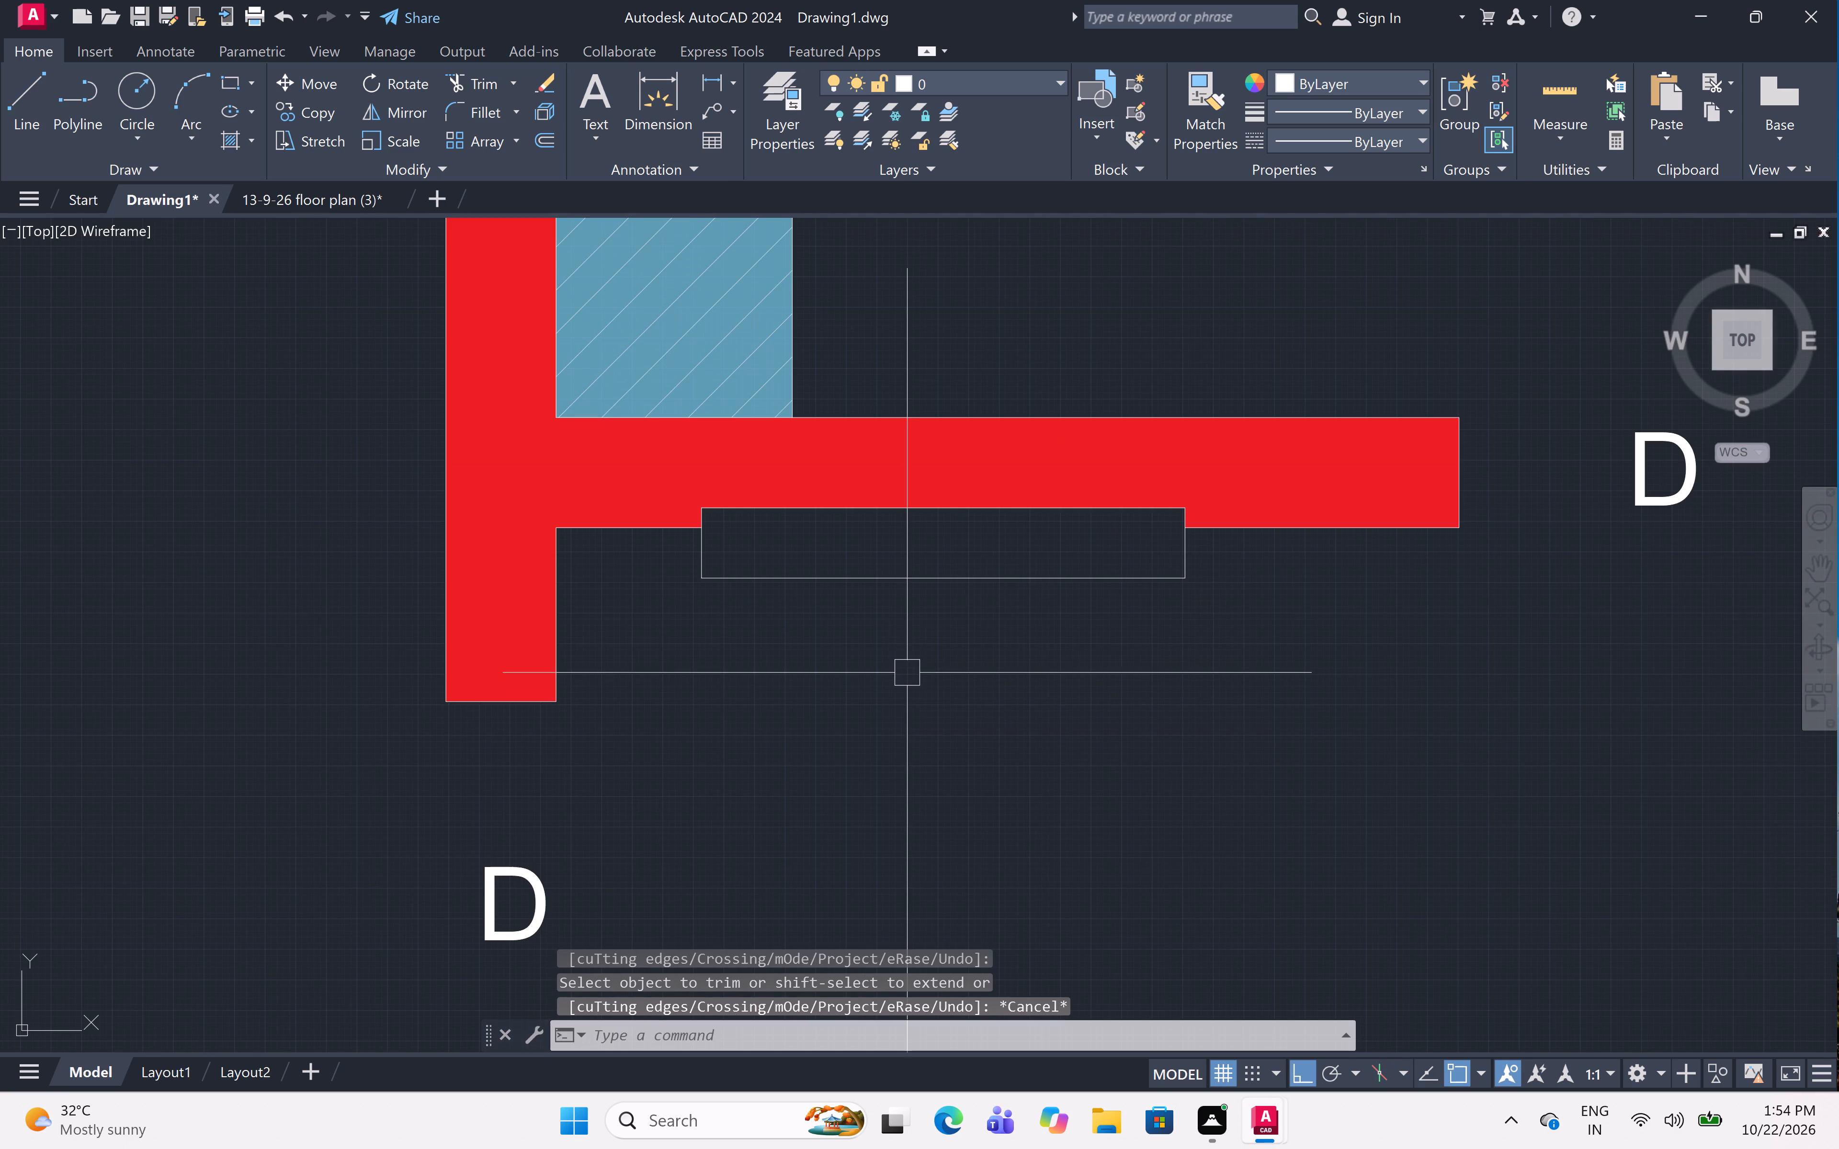
Hatch the rectangle using hatch type Pattern, with the hatch color ByLayer and background color 140.
key(h)
key(space)
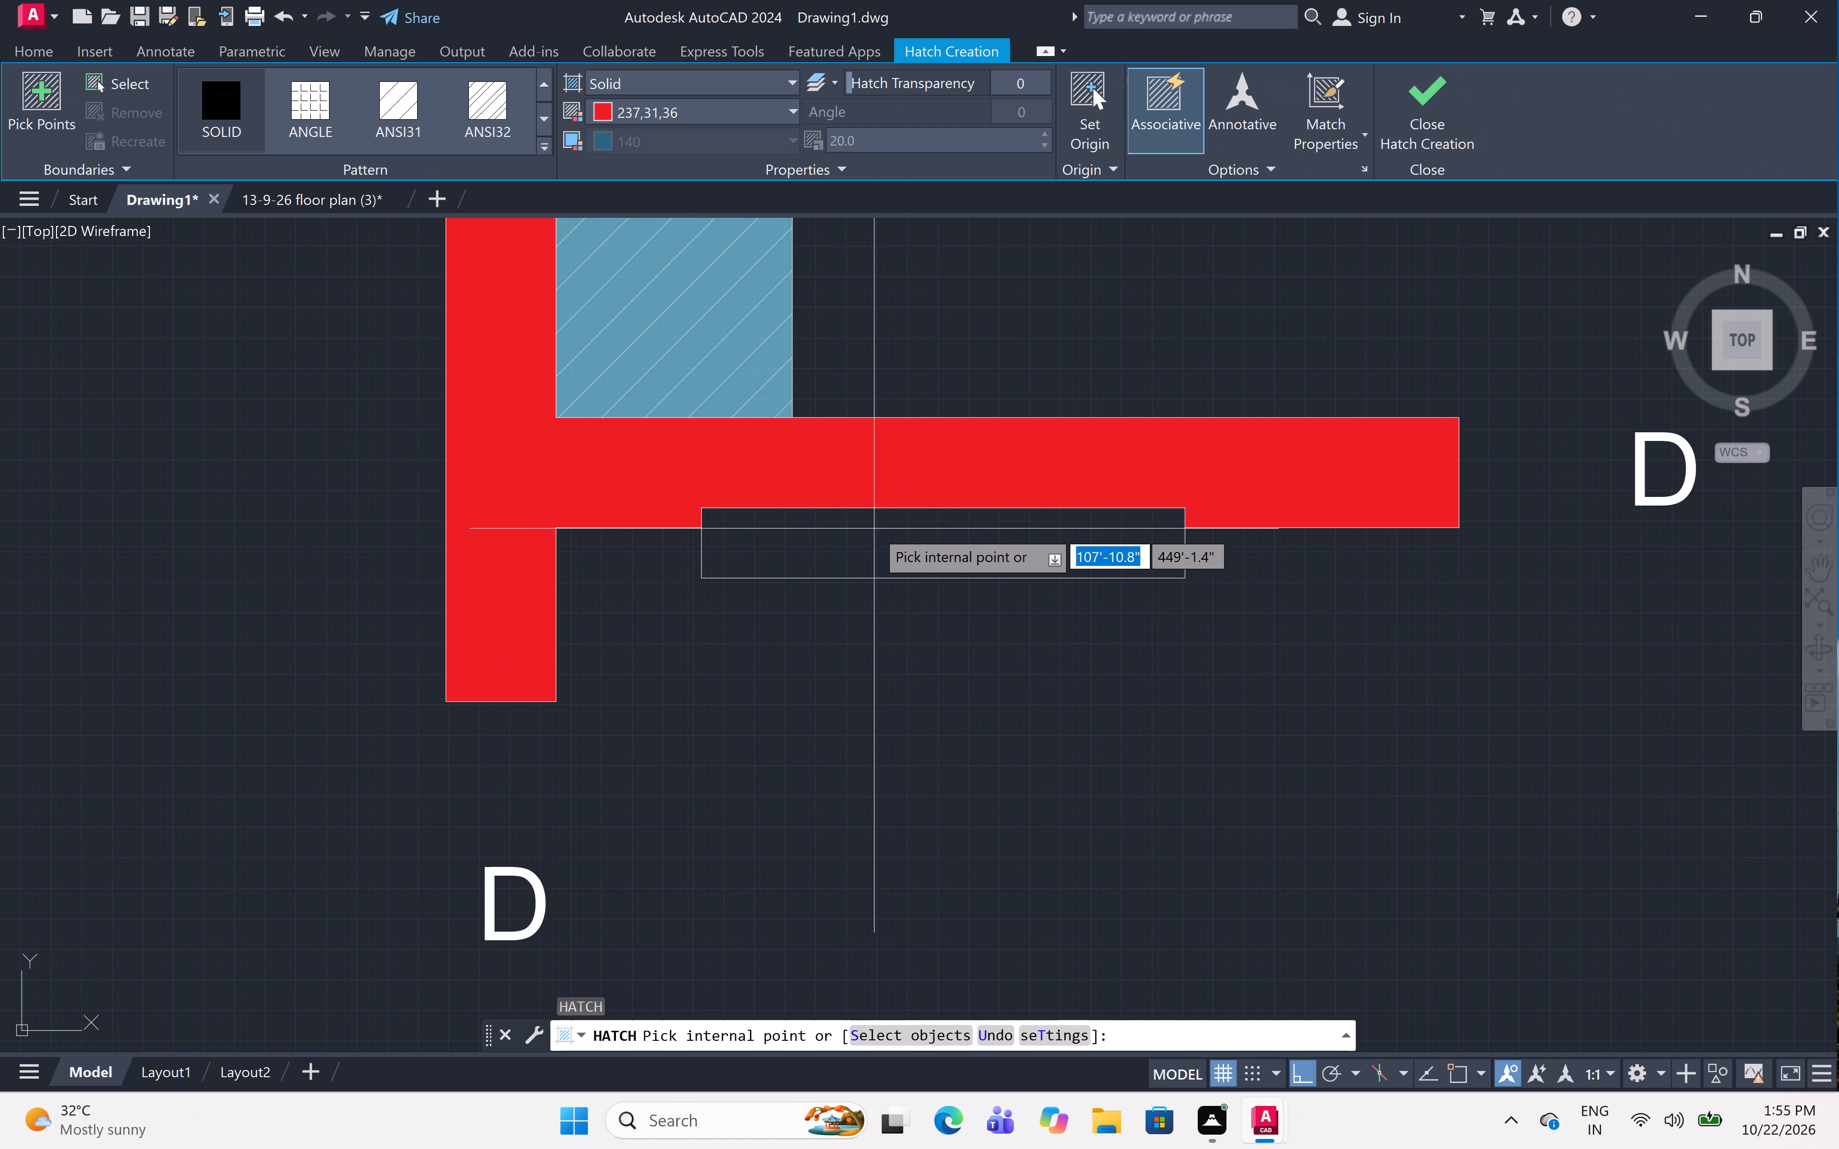
click(704, 87)
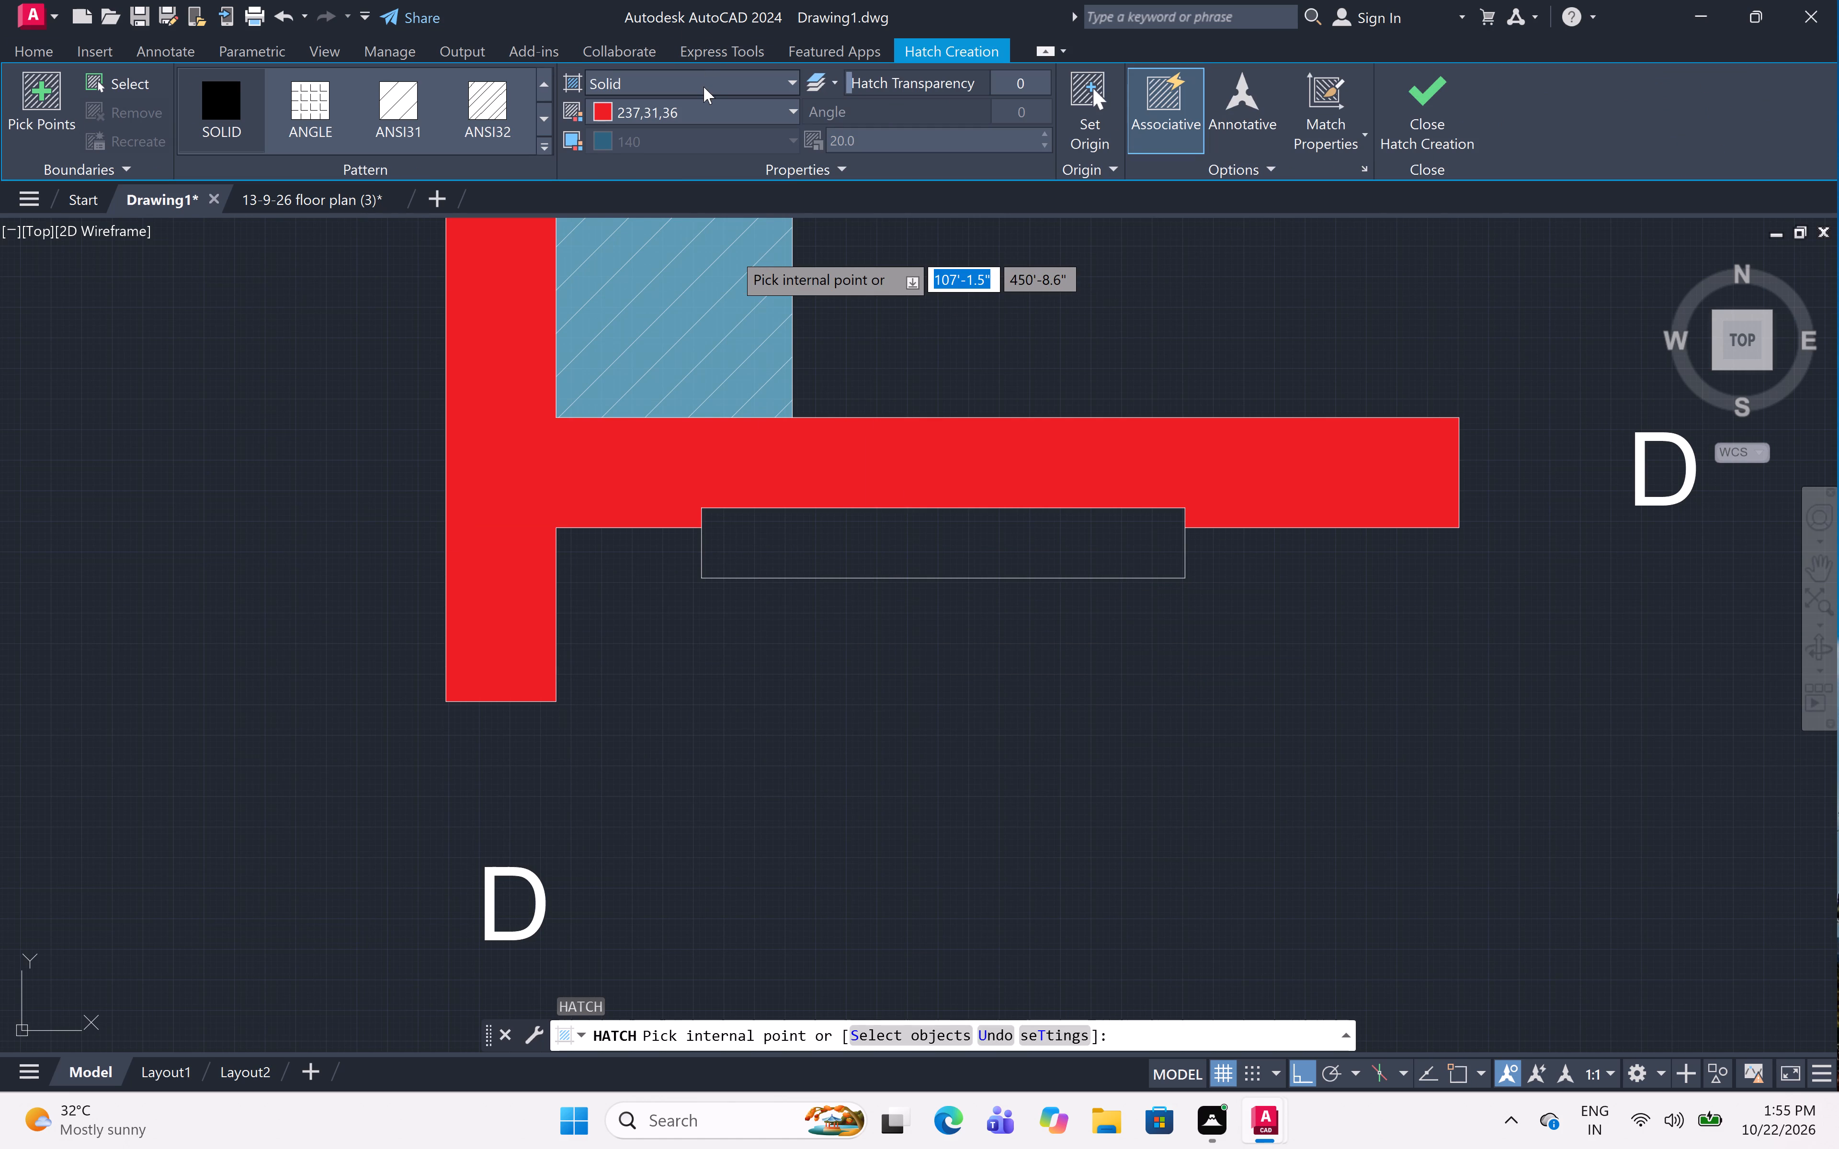
click(698, 166)
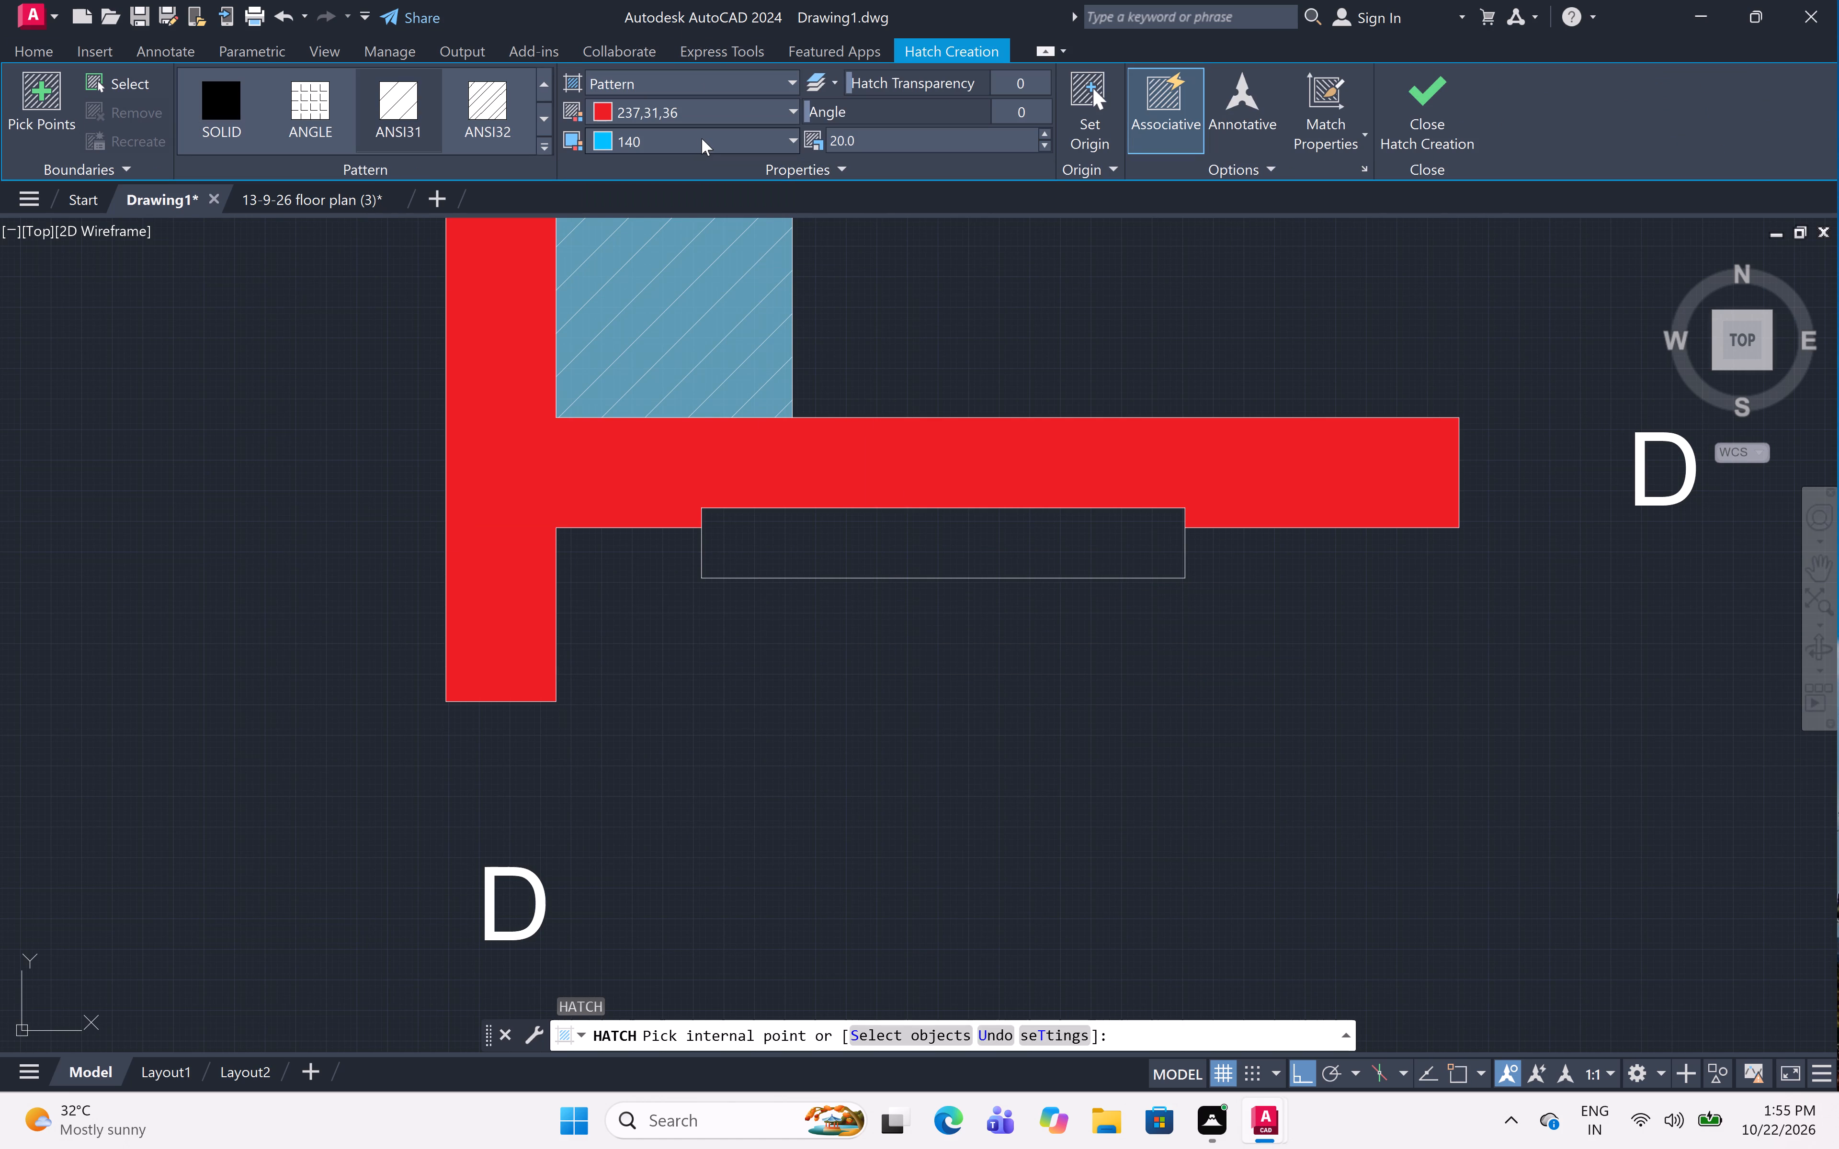
click(699, 110)
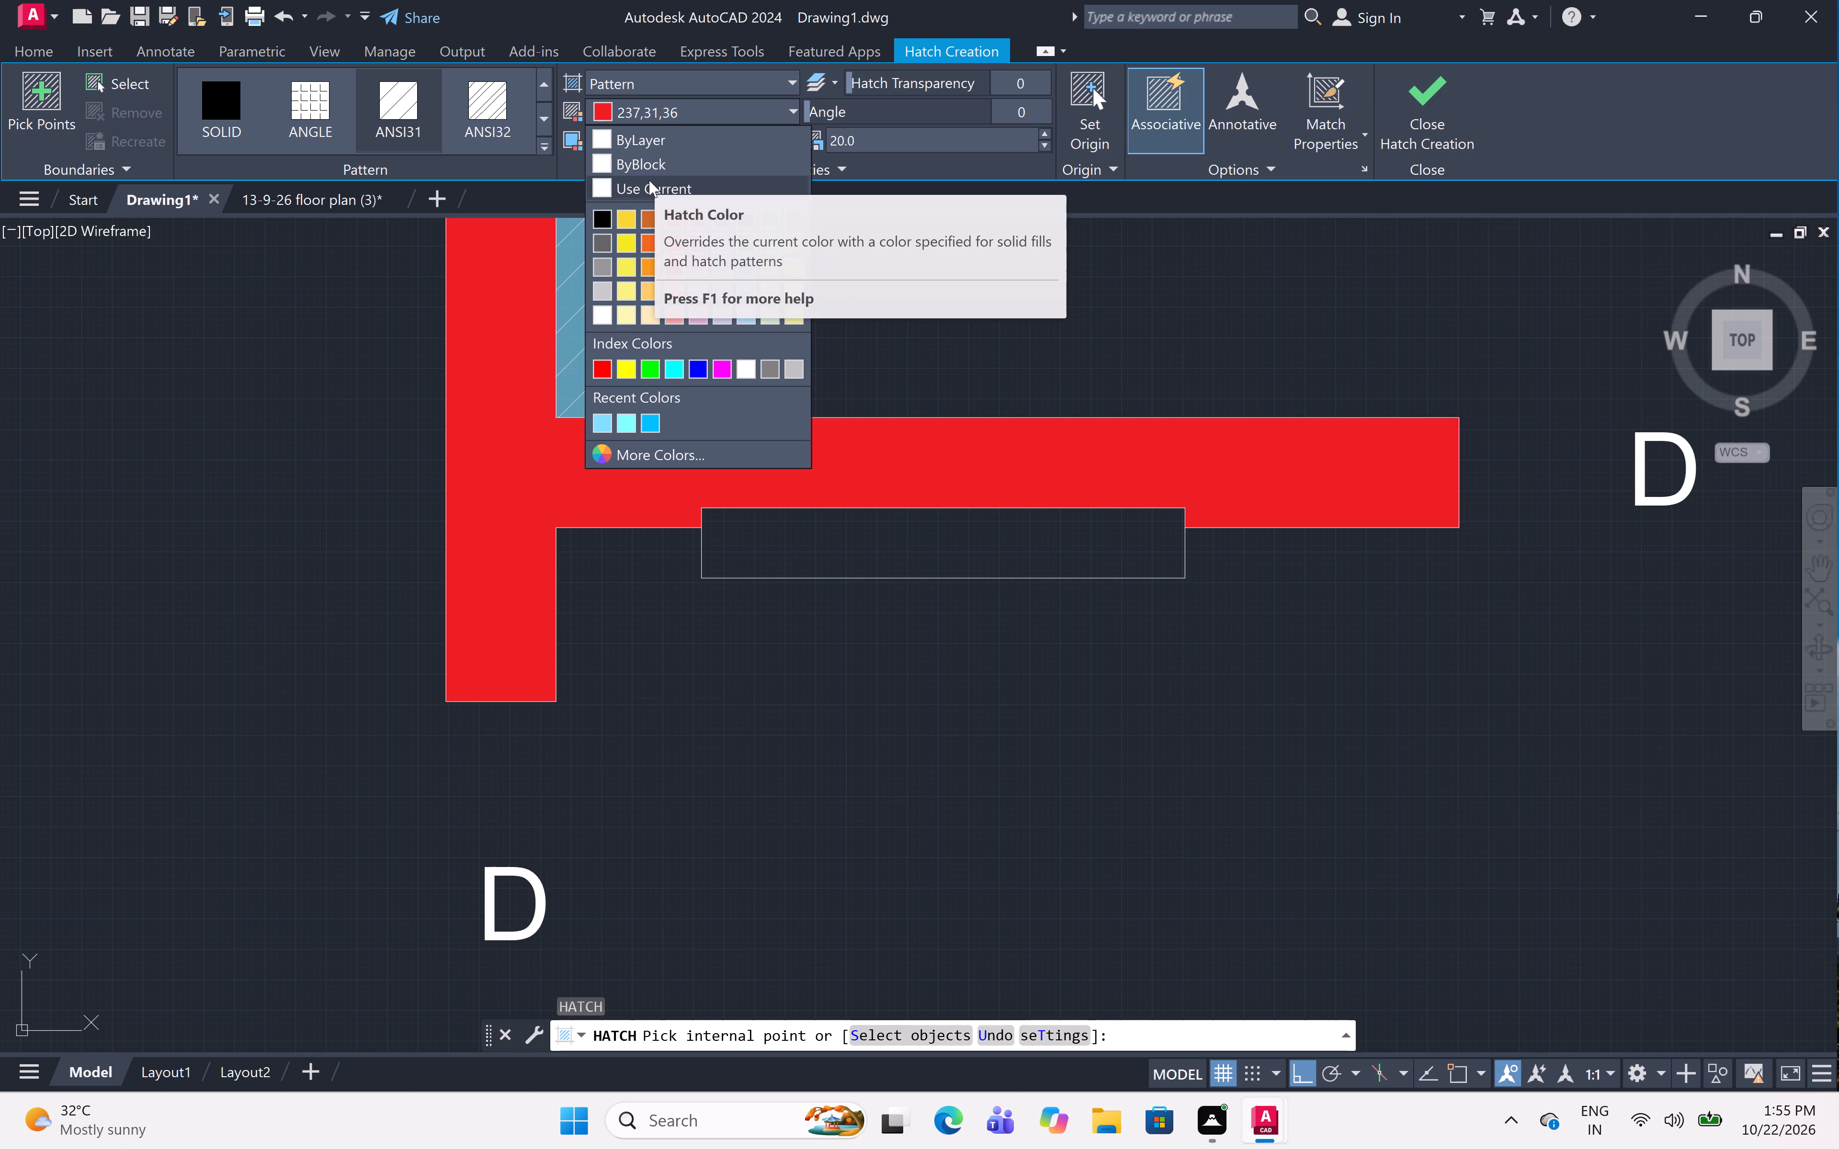
click(681, 145)
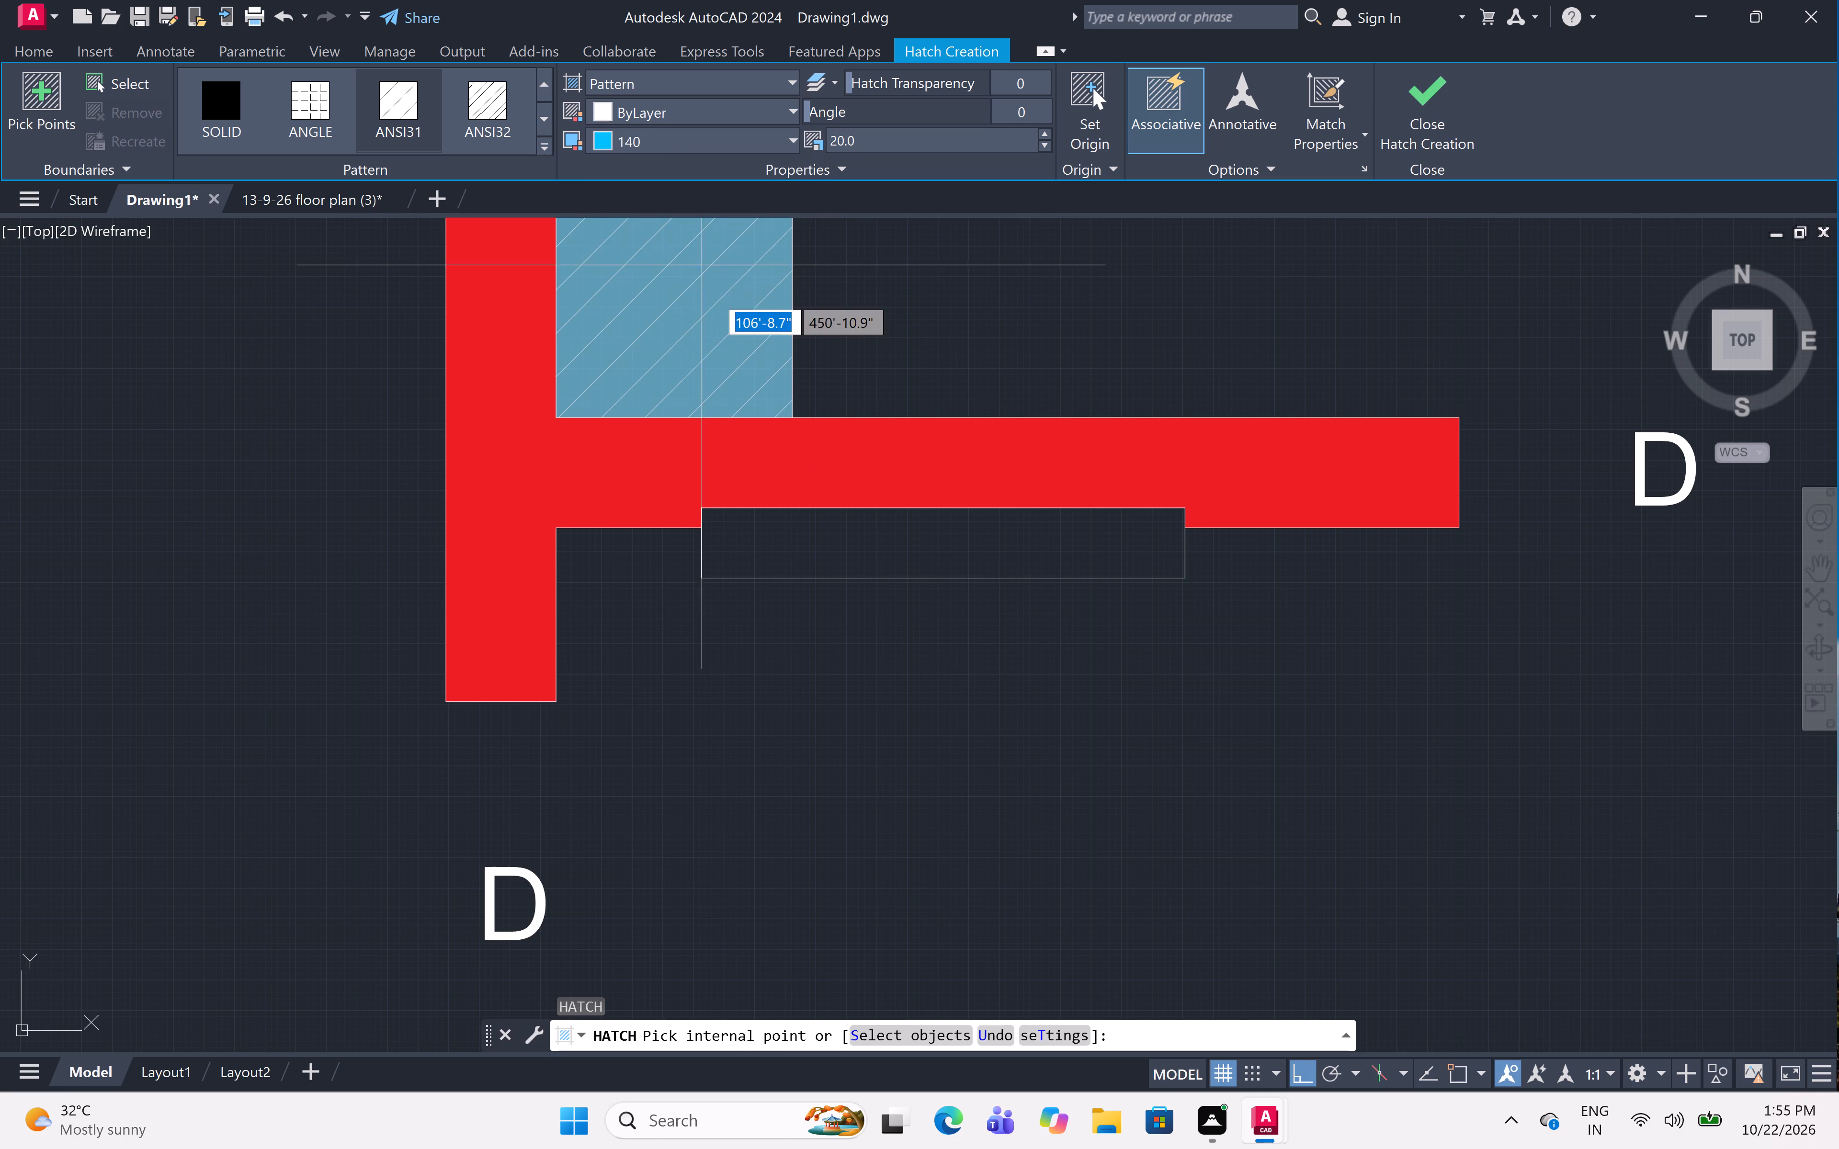
click(1009, 547)
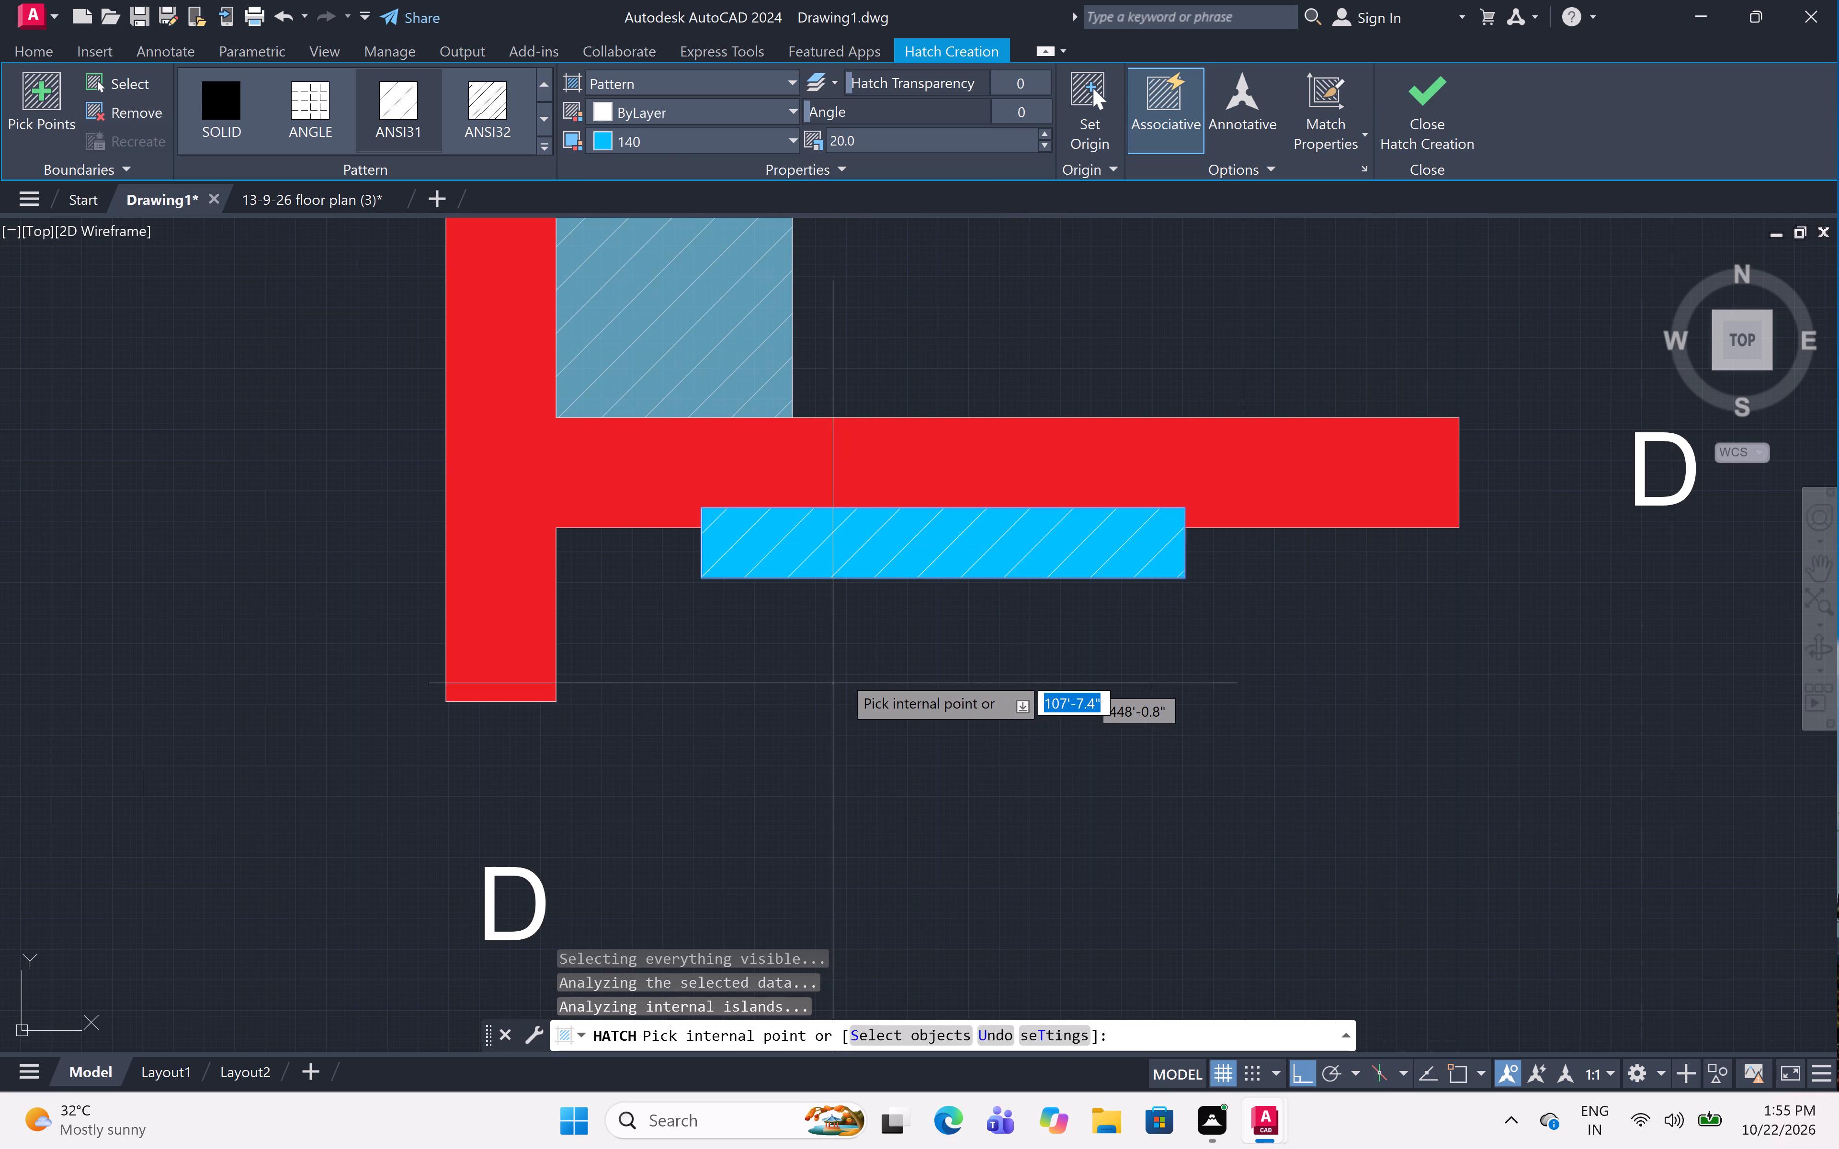
key(Escape)
Change the background color of the rectangle's hatch to light blue, color 141.
scroll(853, 644, down, 2)
scroll(872, 619, up, 3)
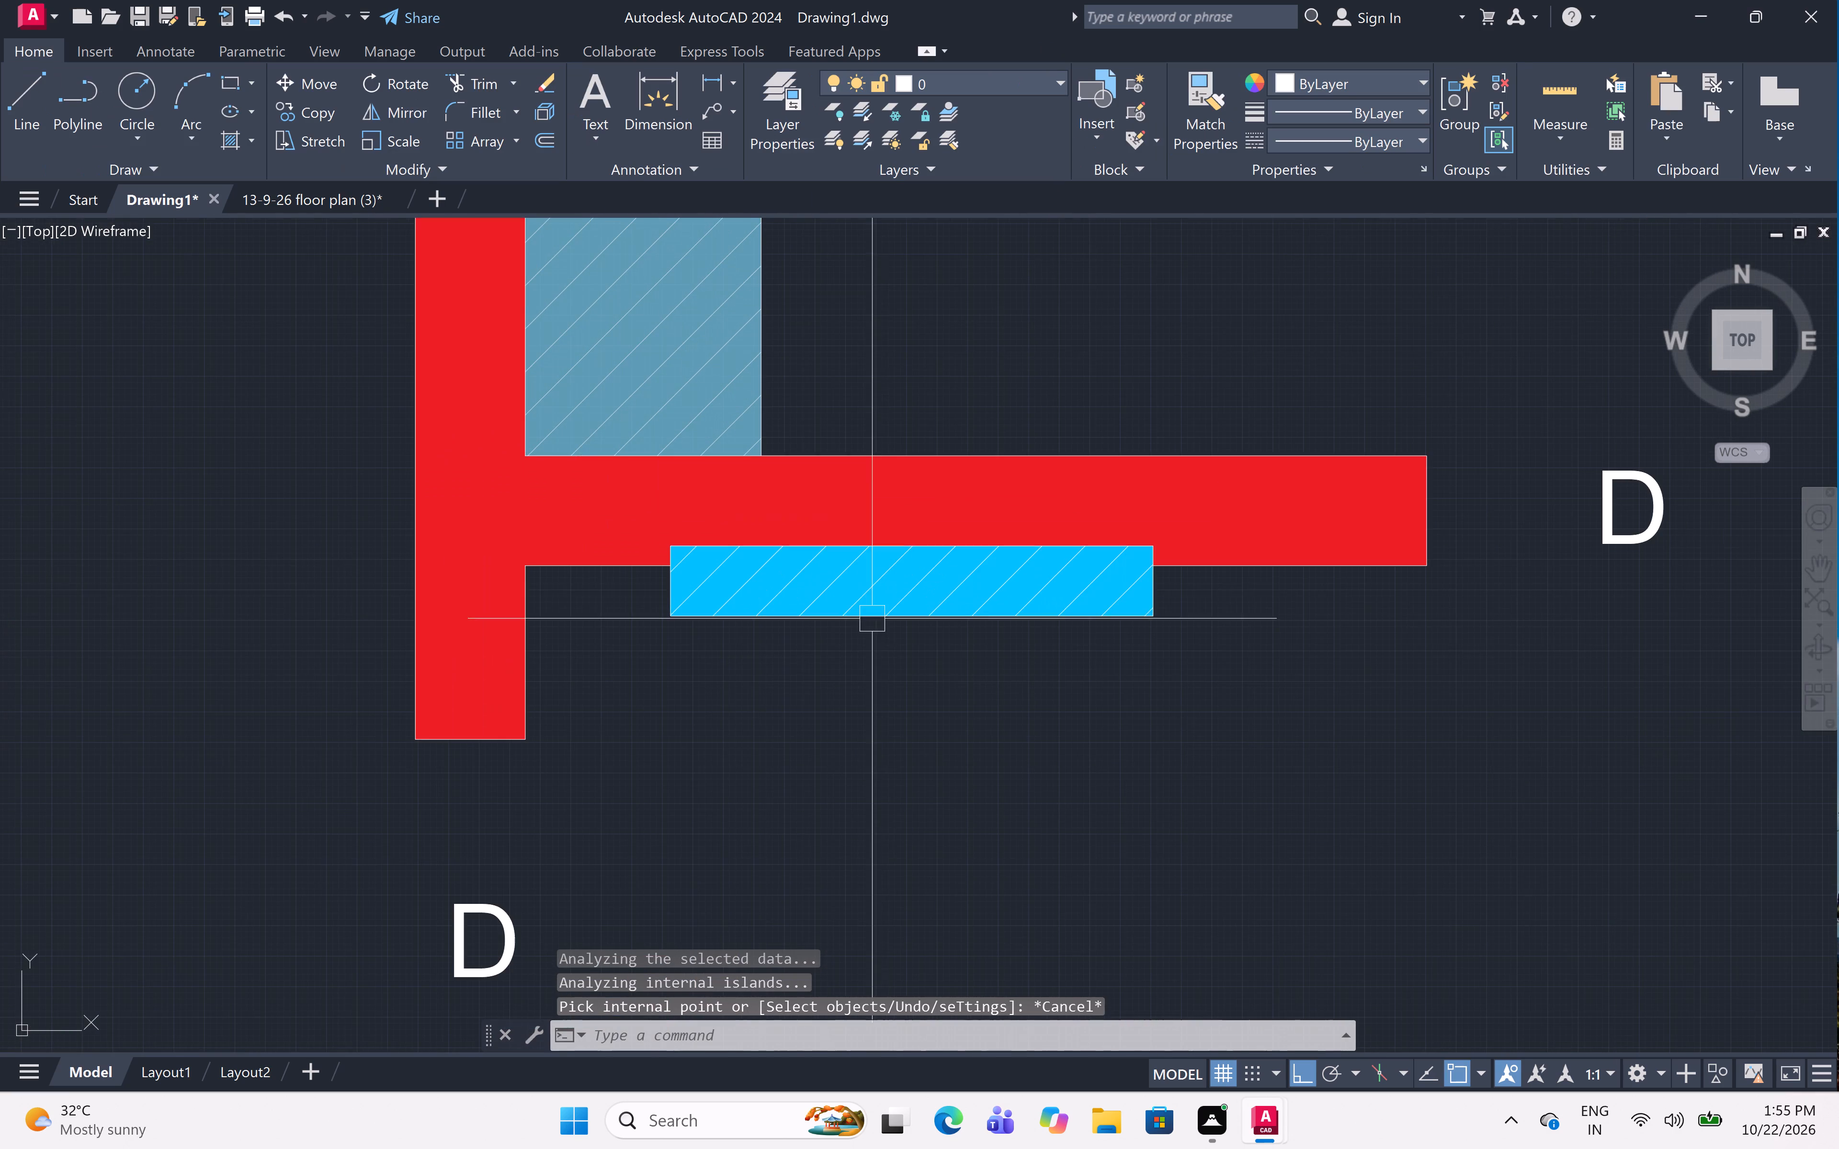
scroll(895, 544, up, 1)
click(899, 631)
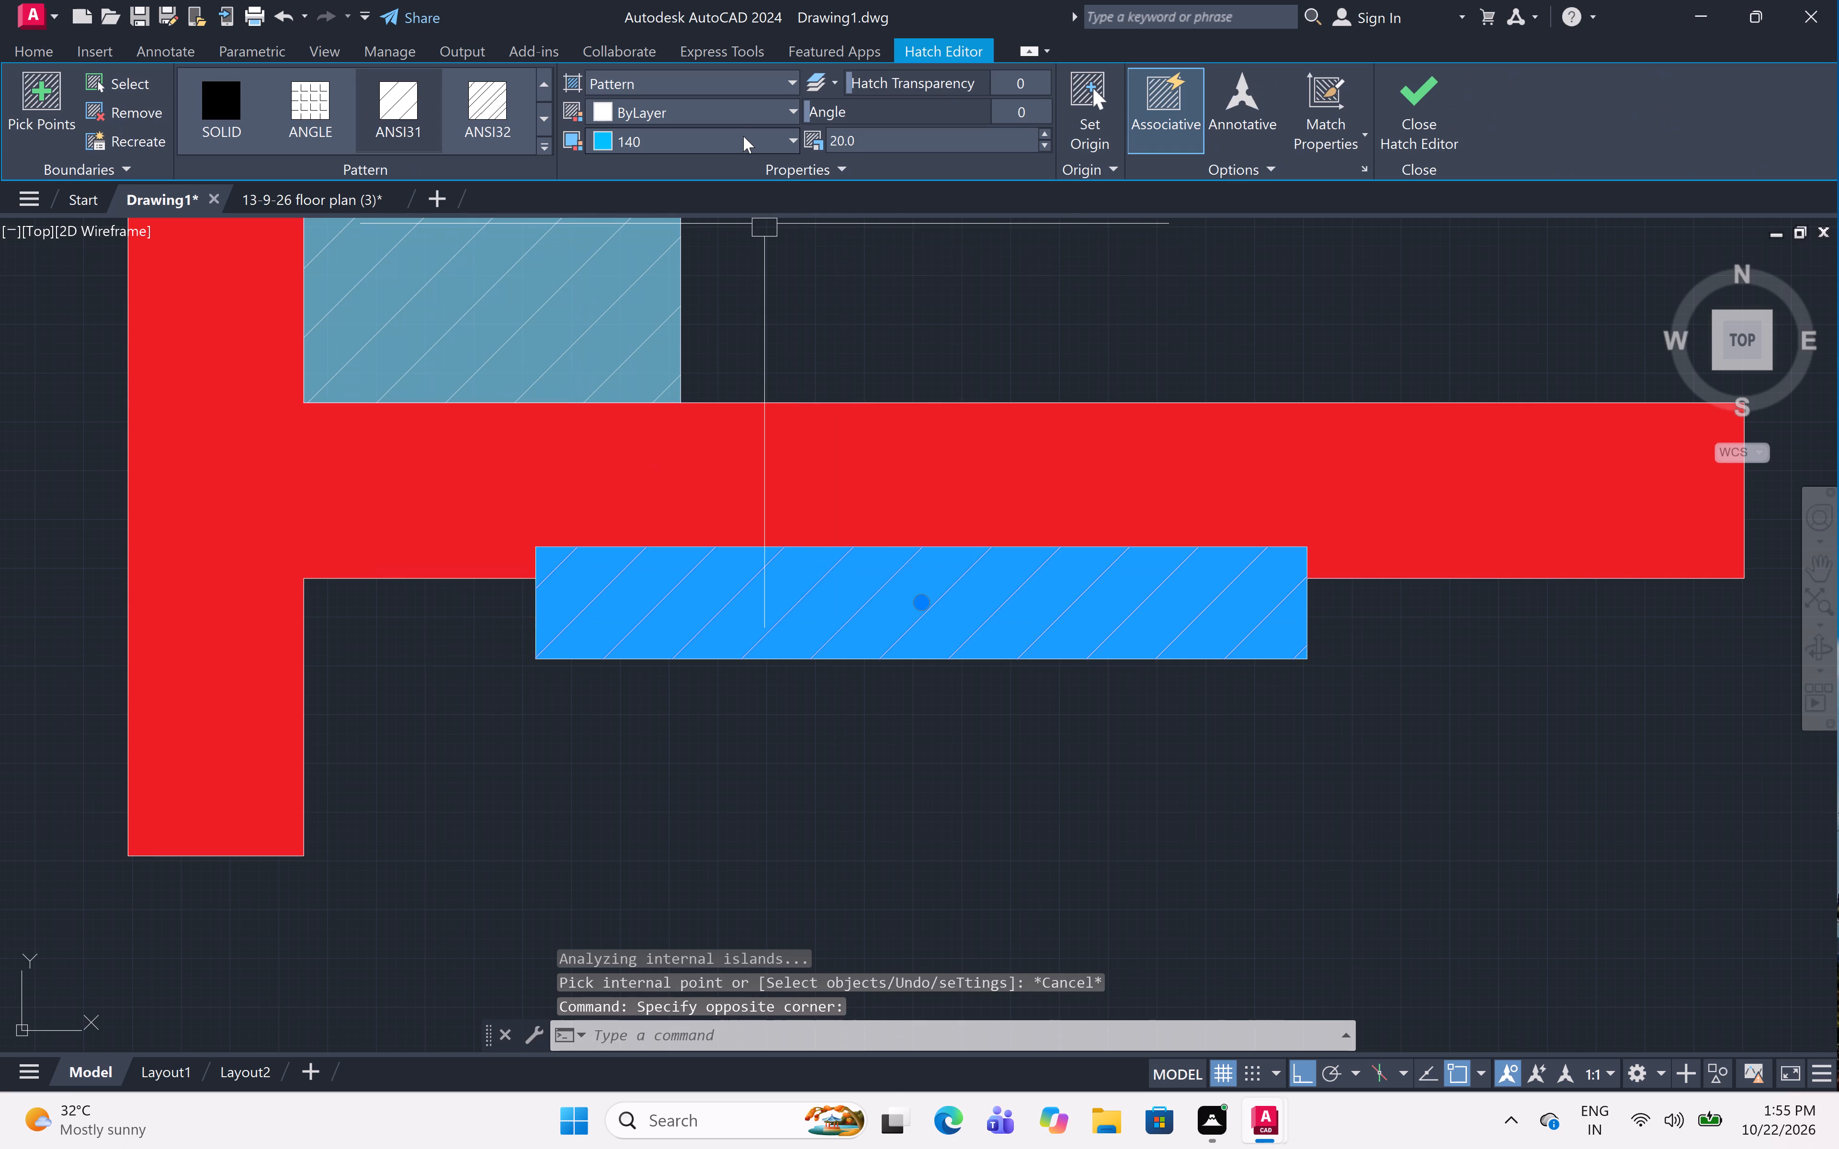
click(744, 136)
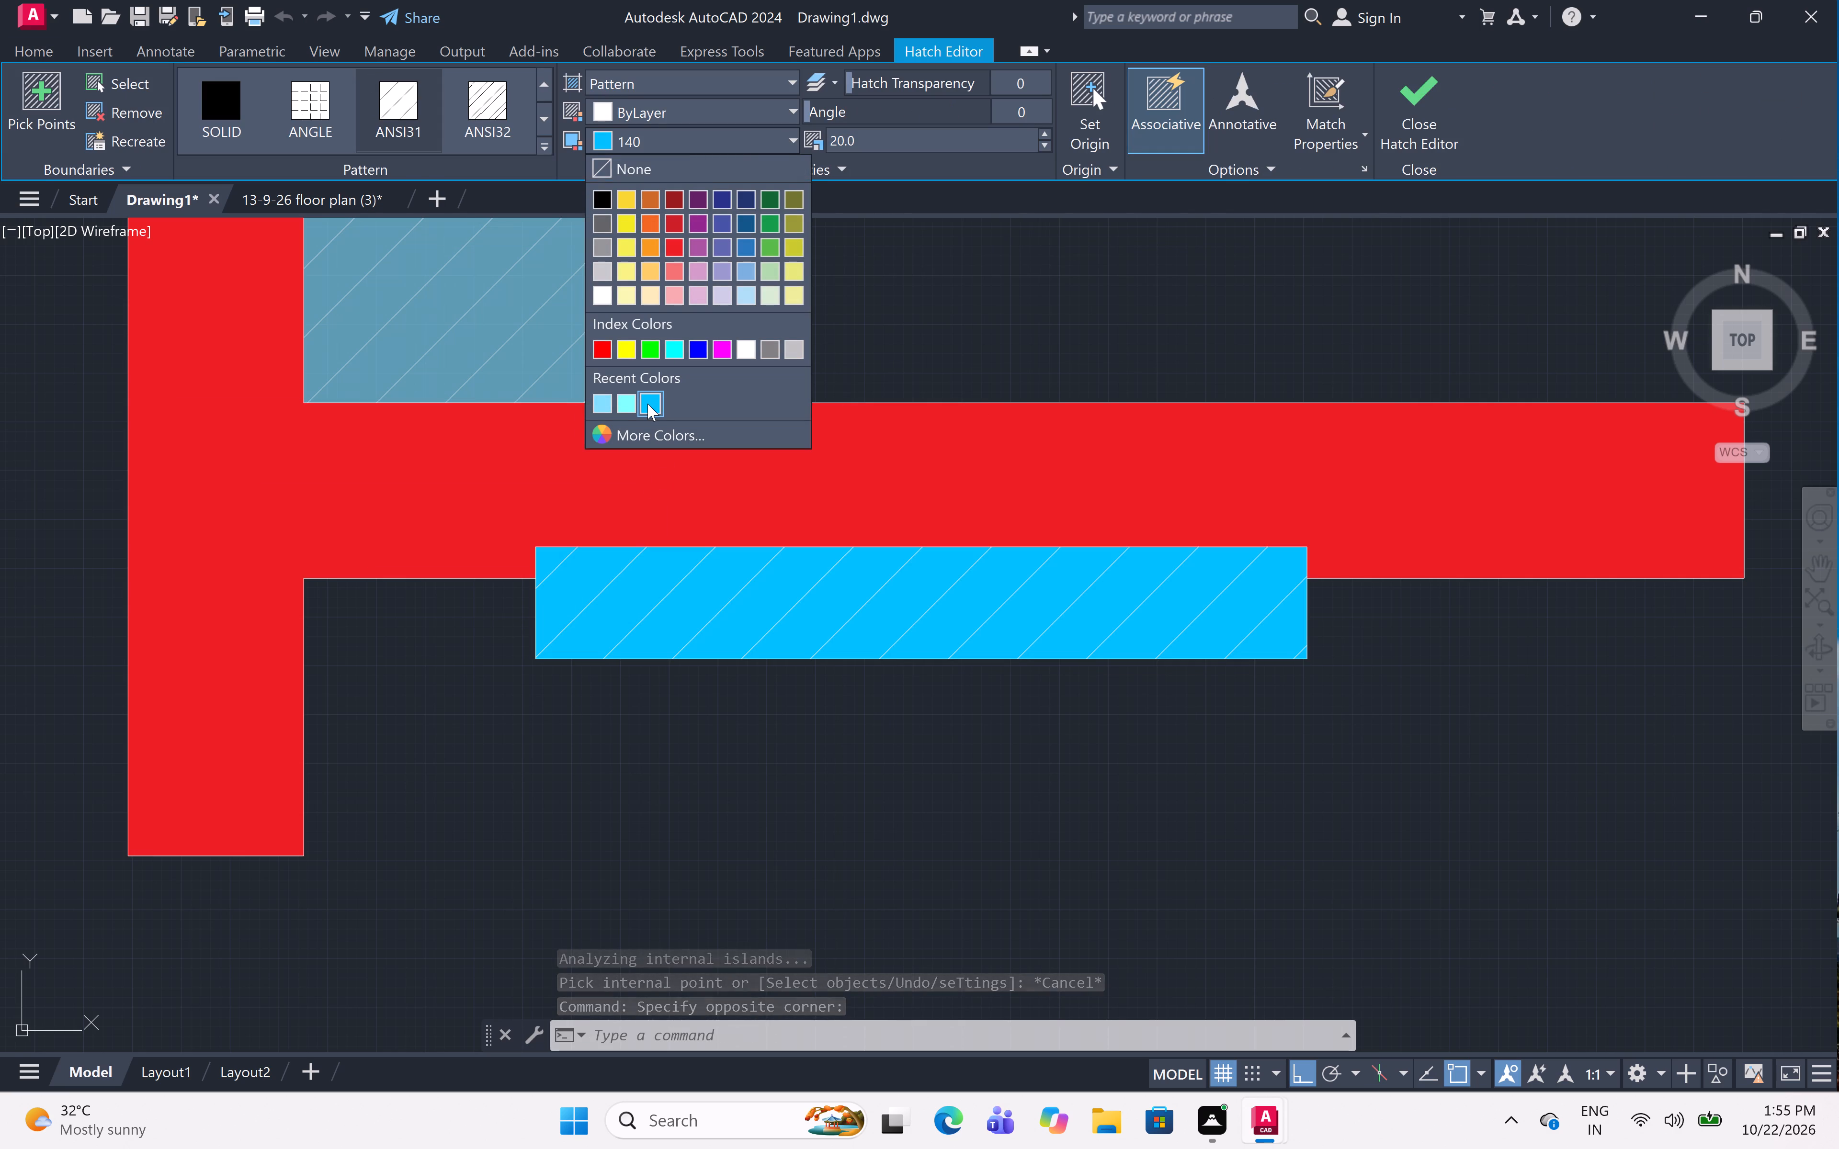
click(602, 402)
key(Escape)
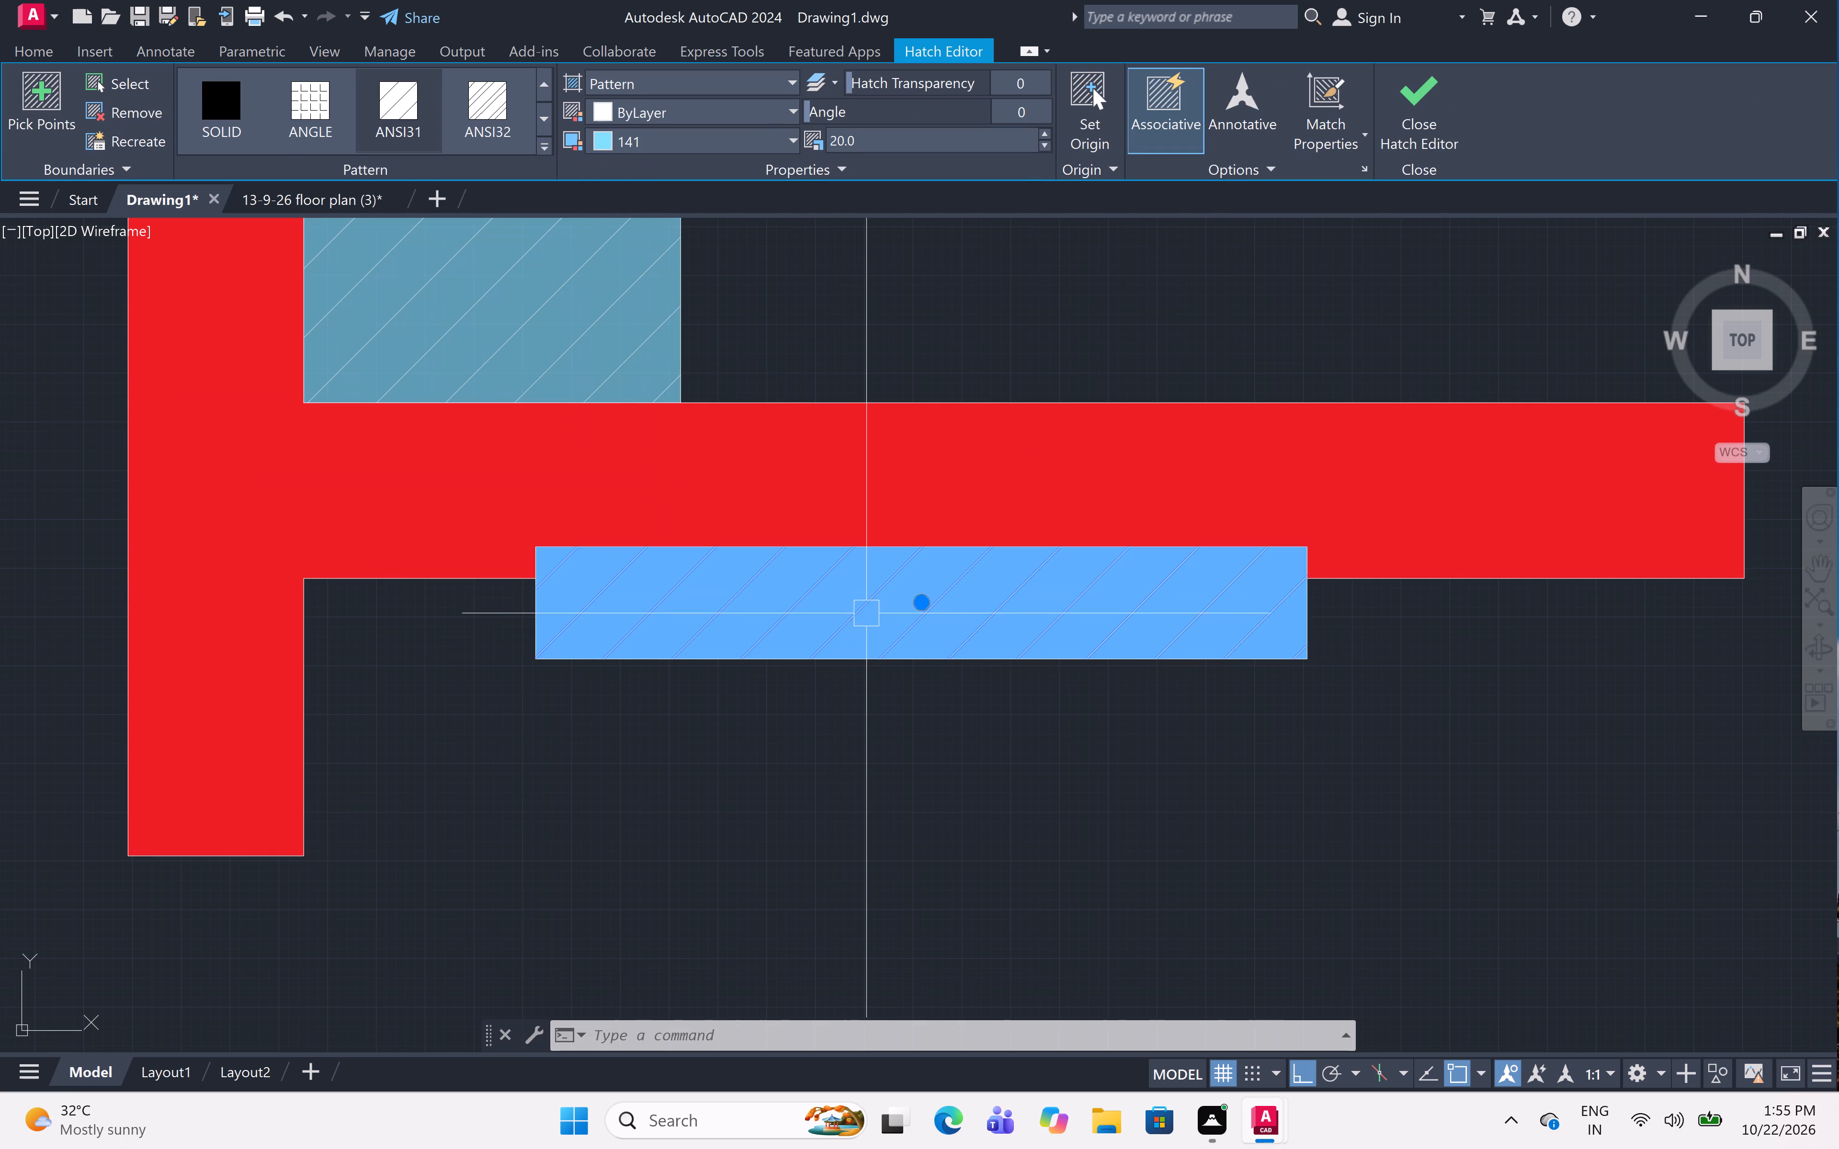
Set the transparency of the rectangle's light-blue hatch to 26.
scroll(879, 627, down, 5)
middle_drag(909, 679, 909, 717)
scroll(866, 676, up, 4)
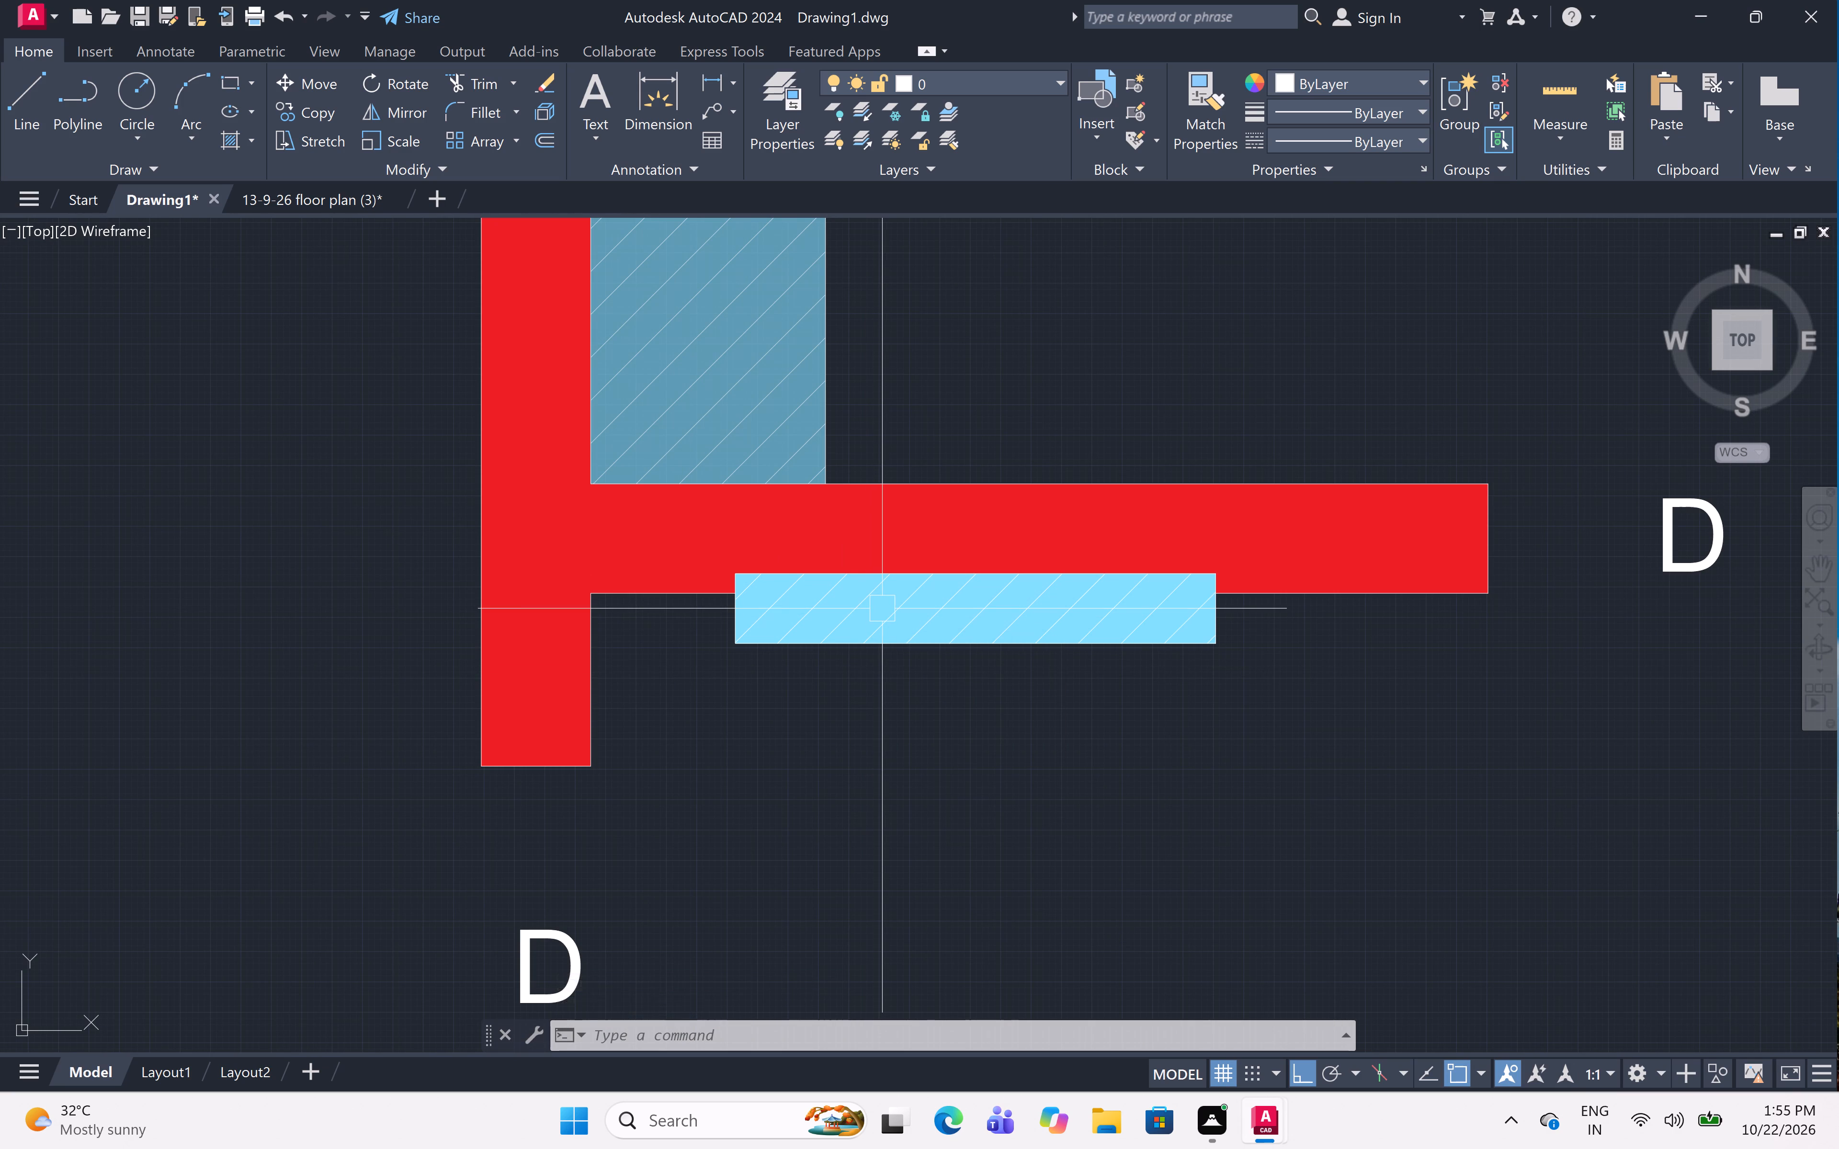
scroll(883, 605, down, 3)
scroll(959, 704, down, 2)
scroll(961, 715, up, 3)
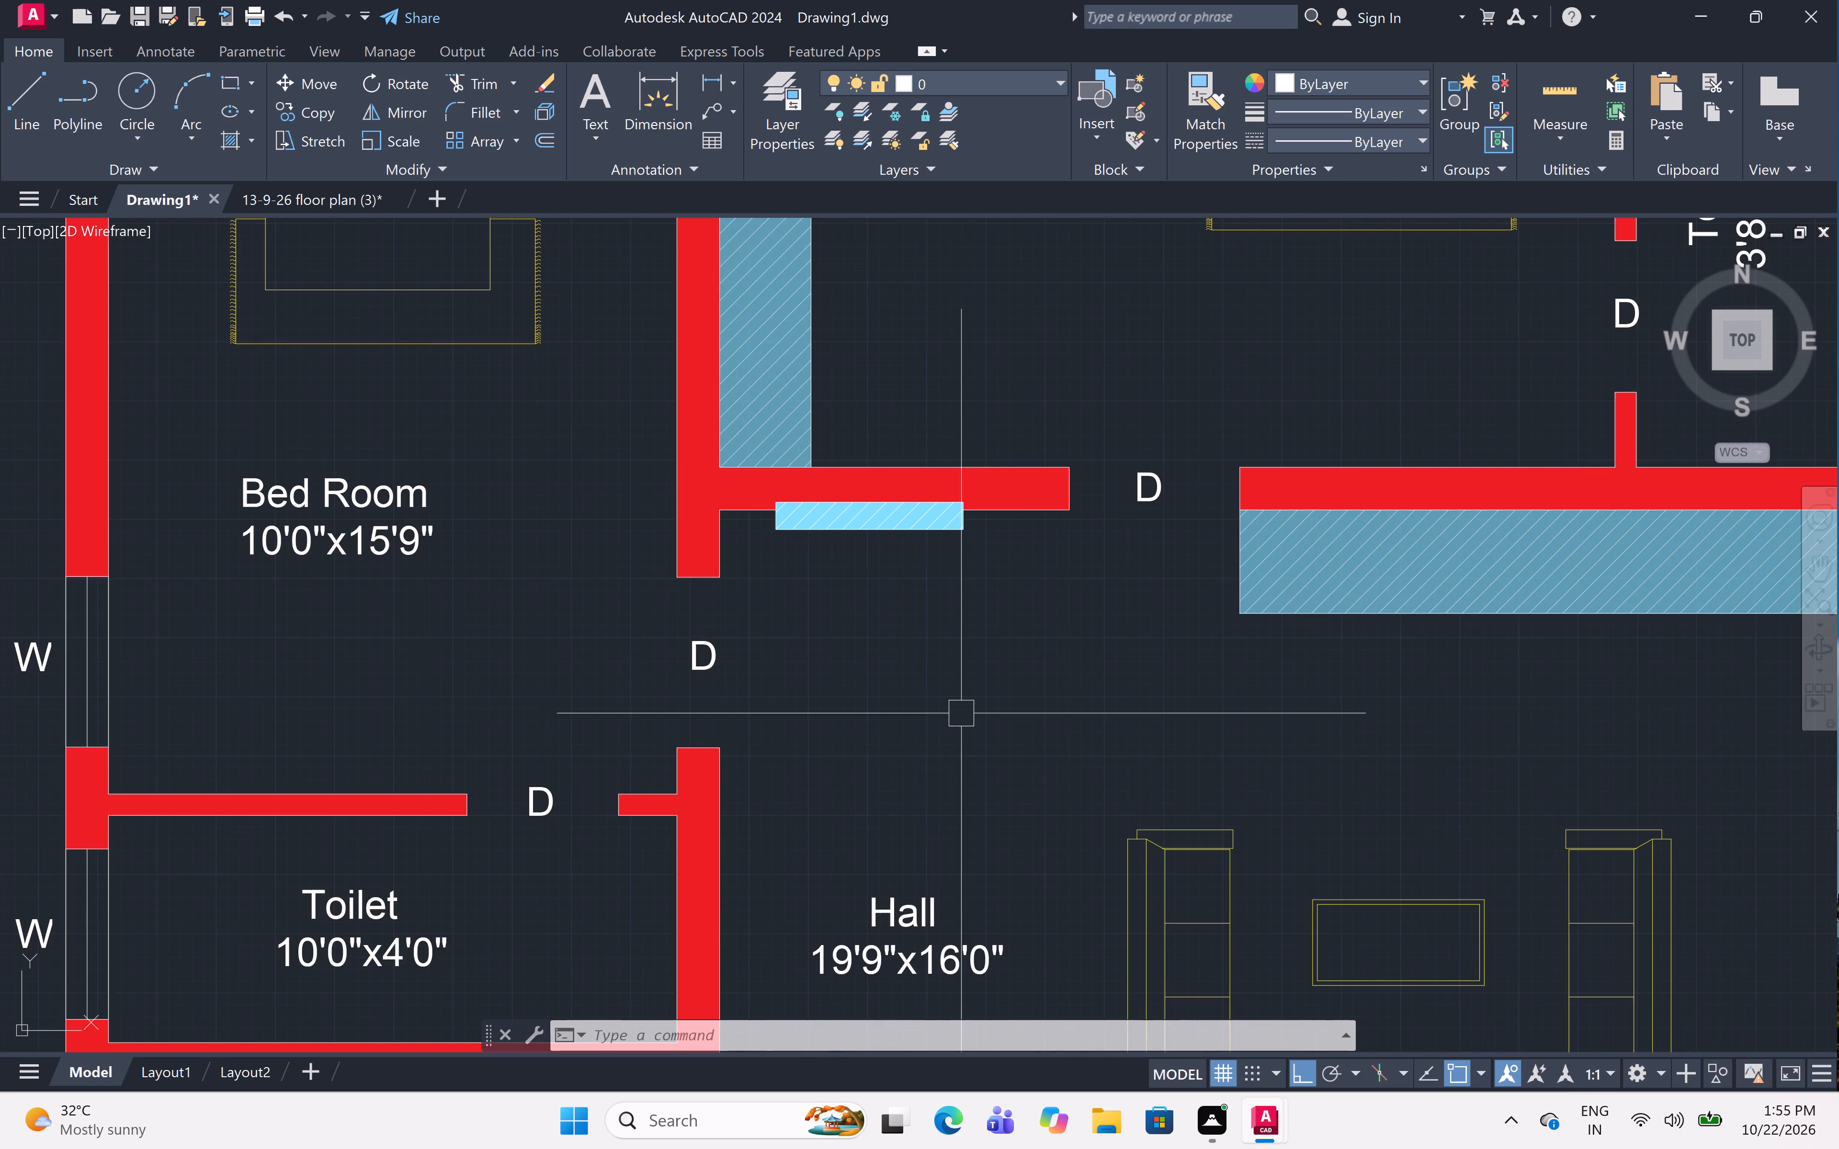
middle_drag(961, 713, 958, 783)
scroll(874, 616, up, 3)
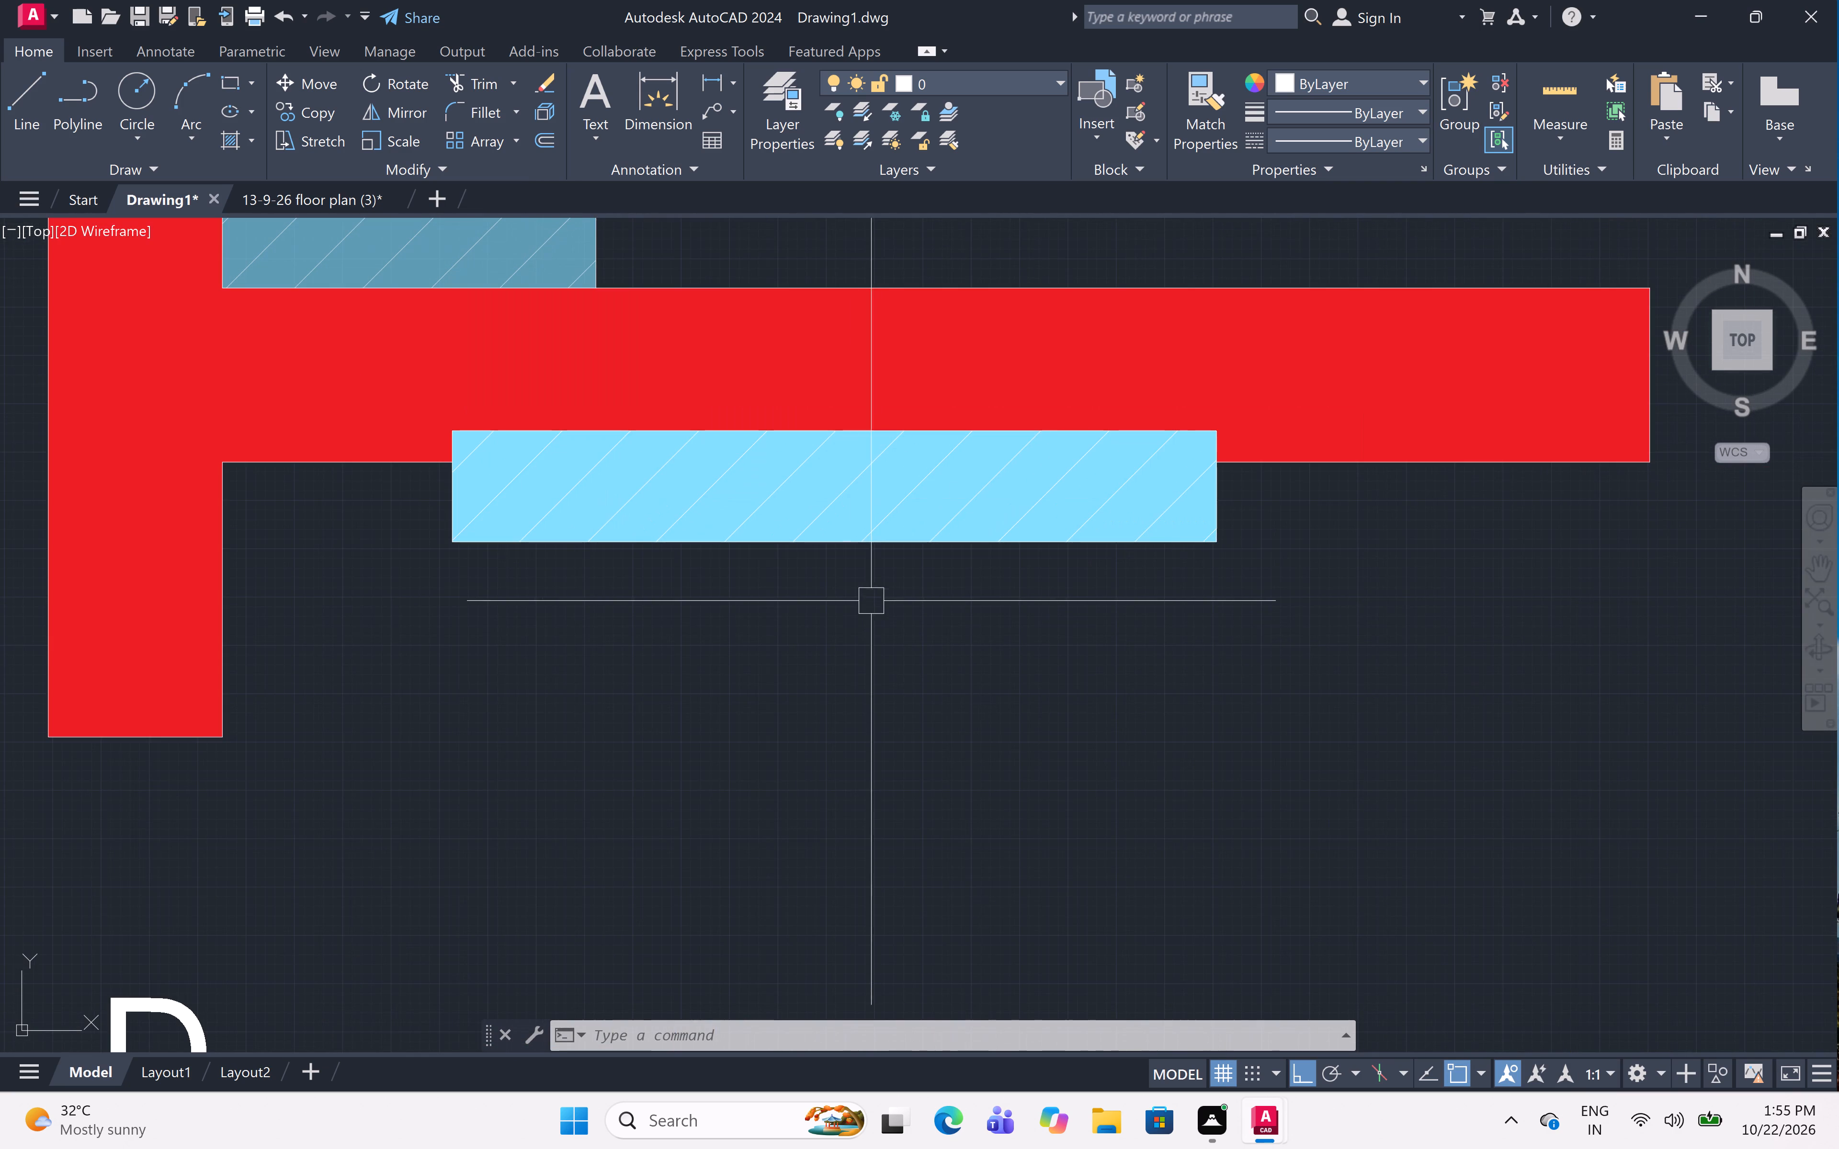
click(830, 492)
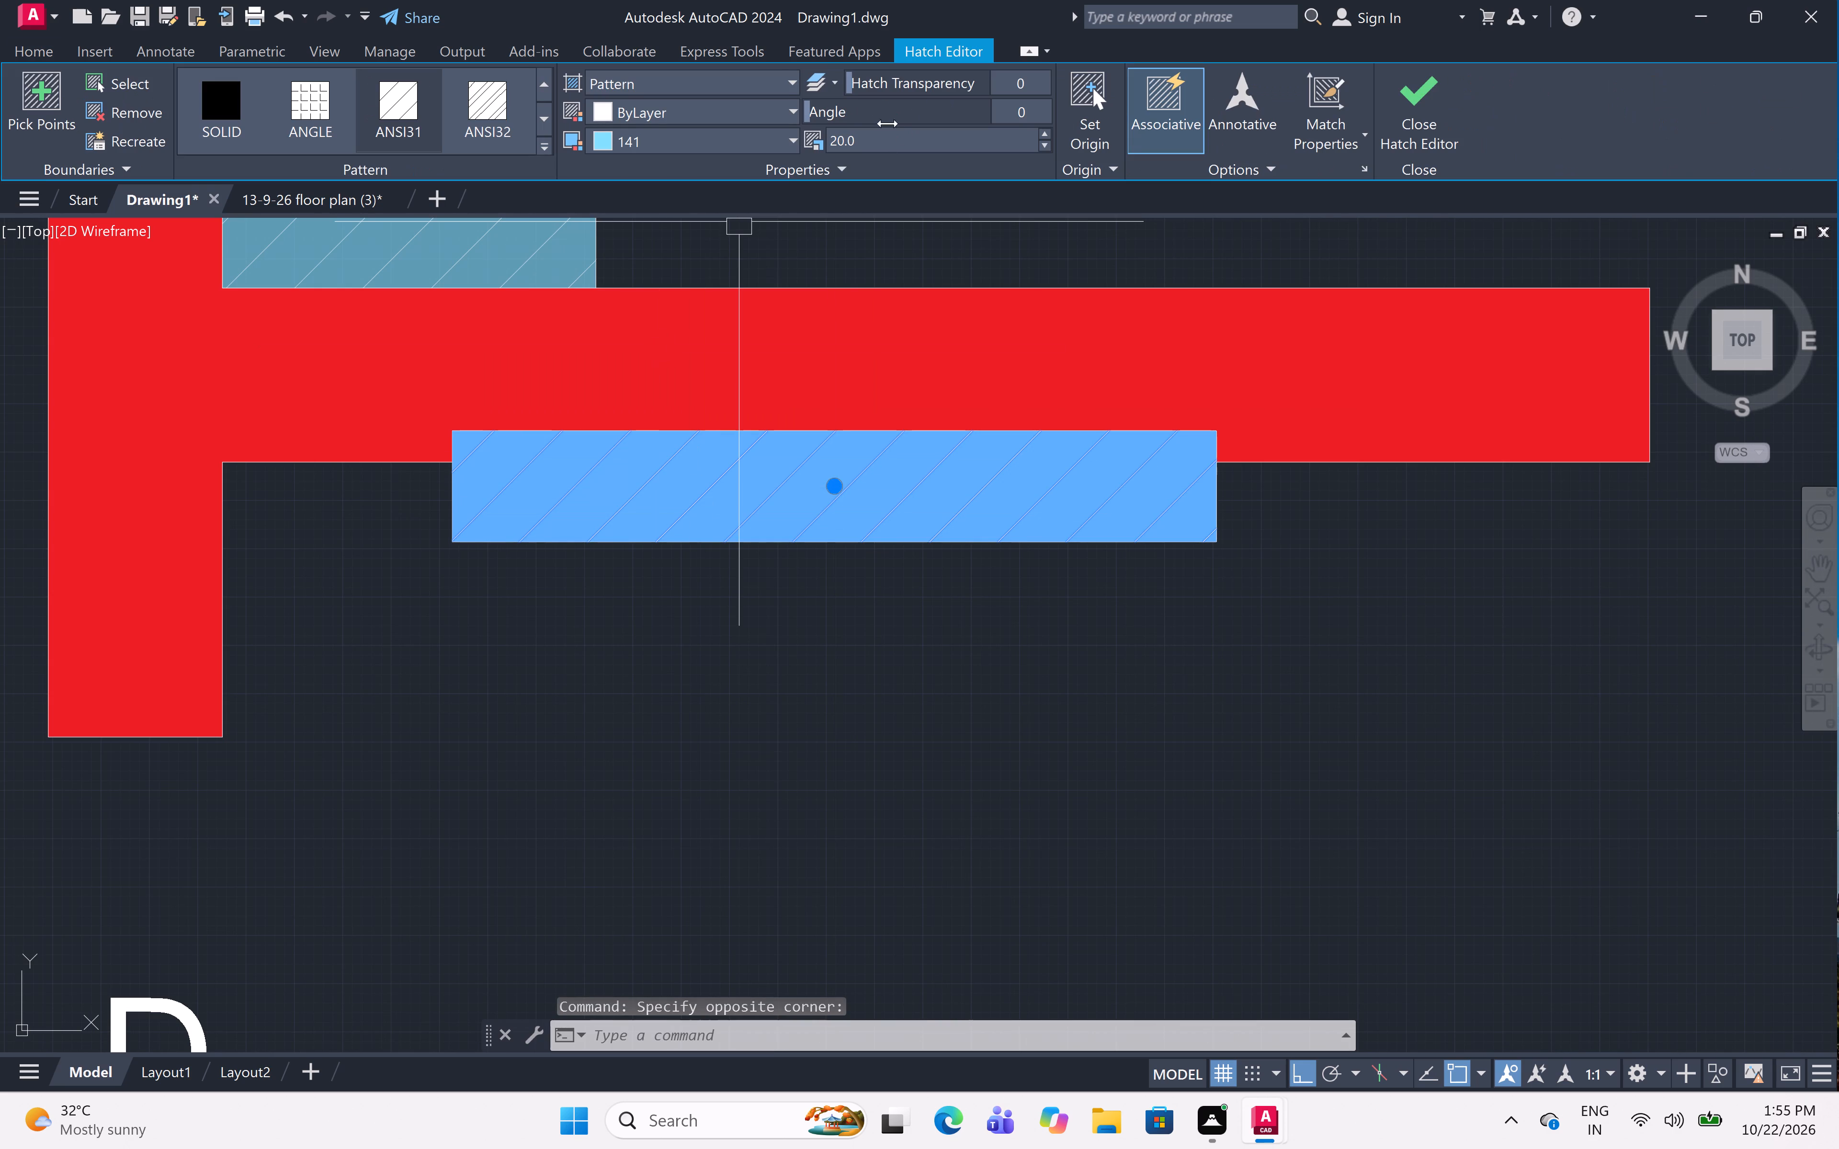
drag(861, 82, 893, 84)
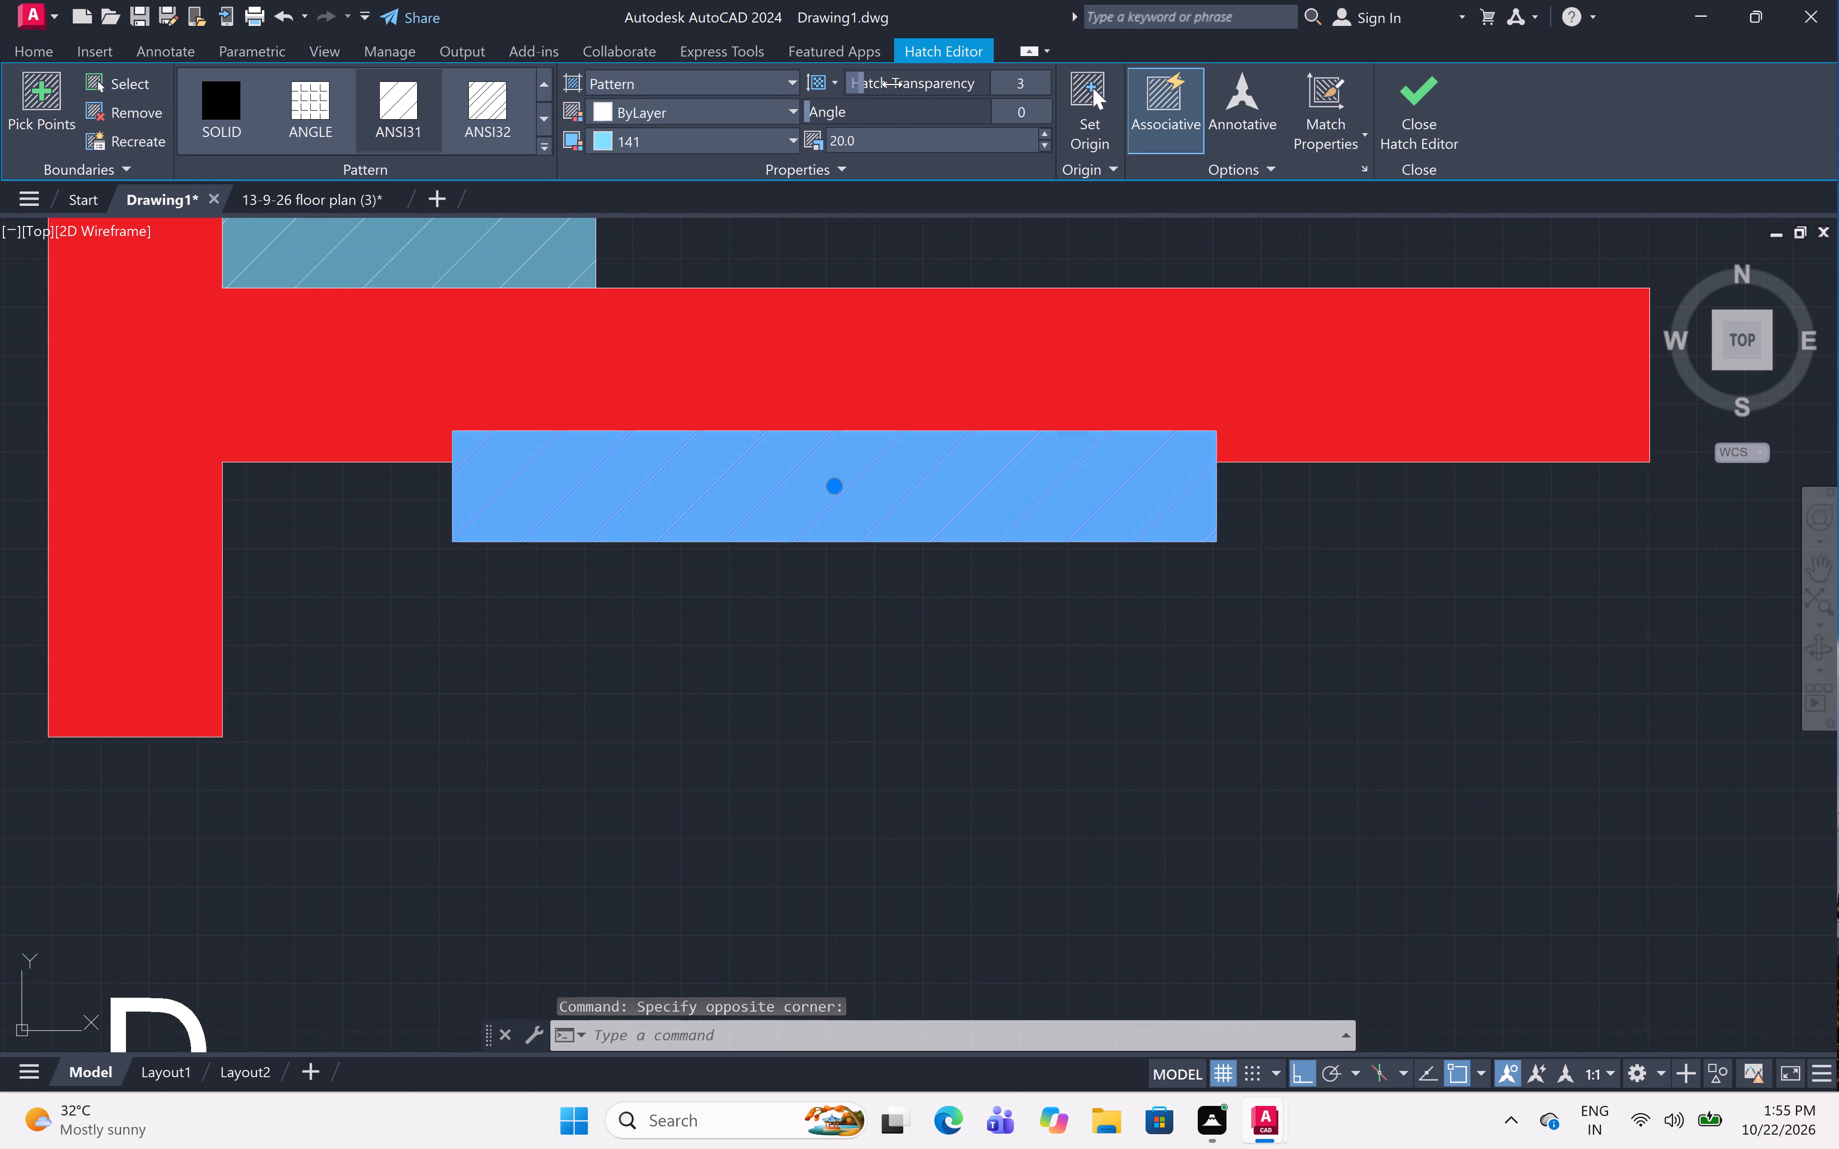
drag(893, 84, 935, 95)
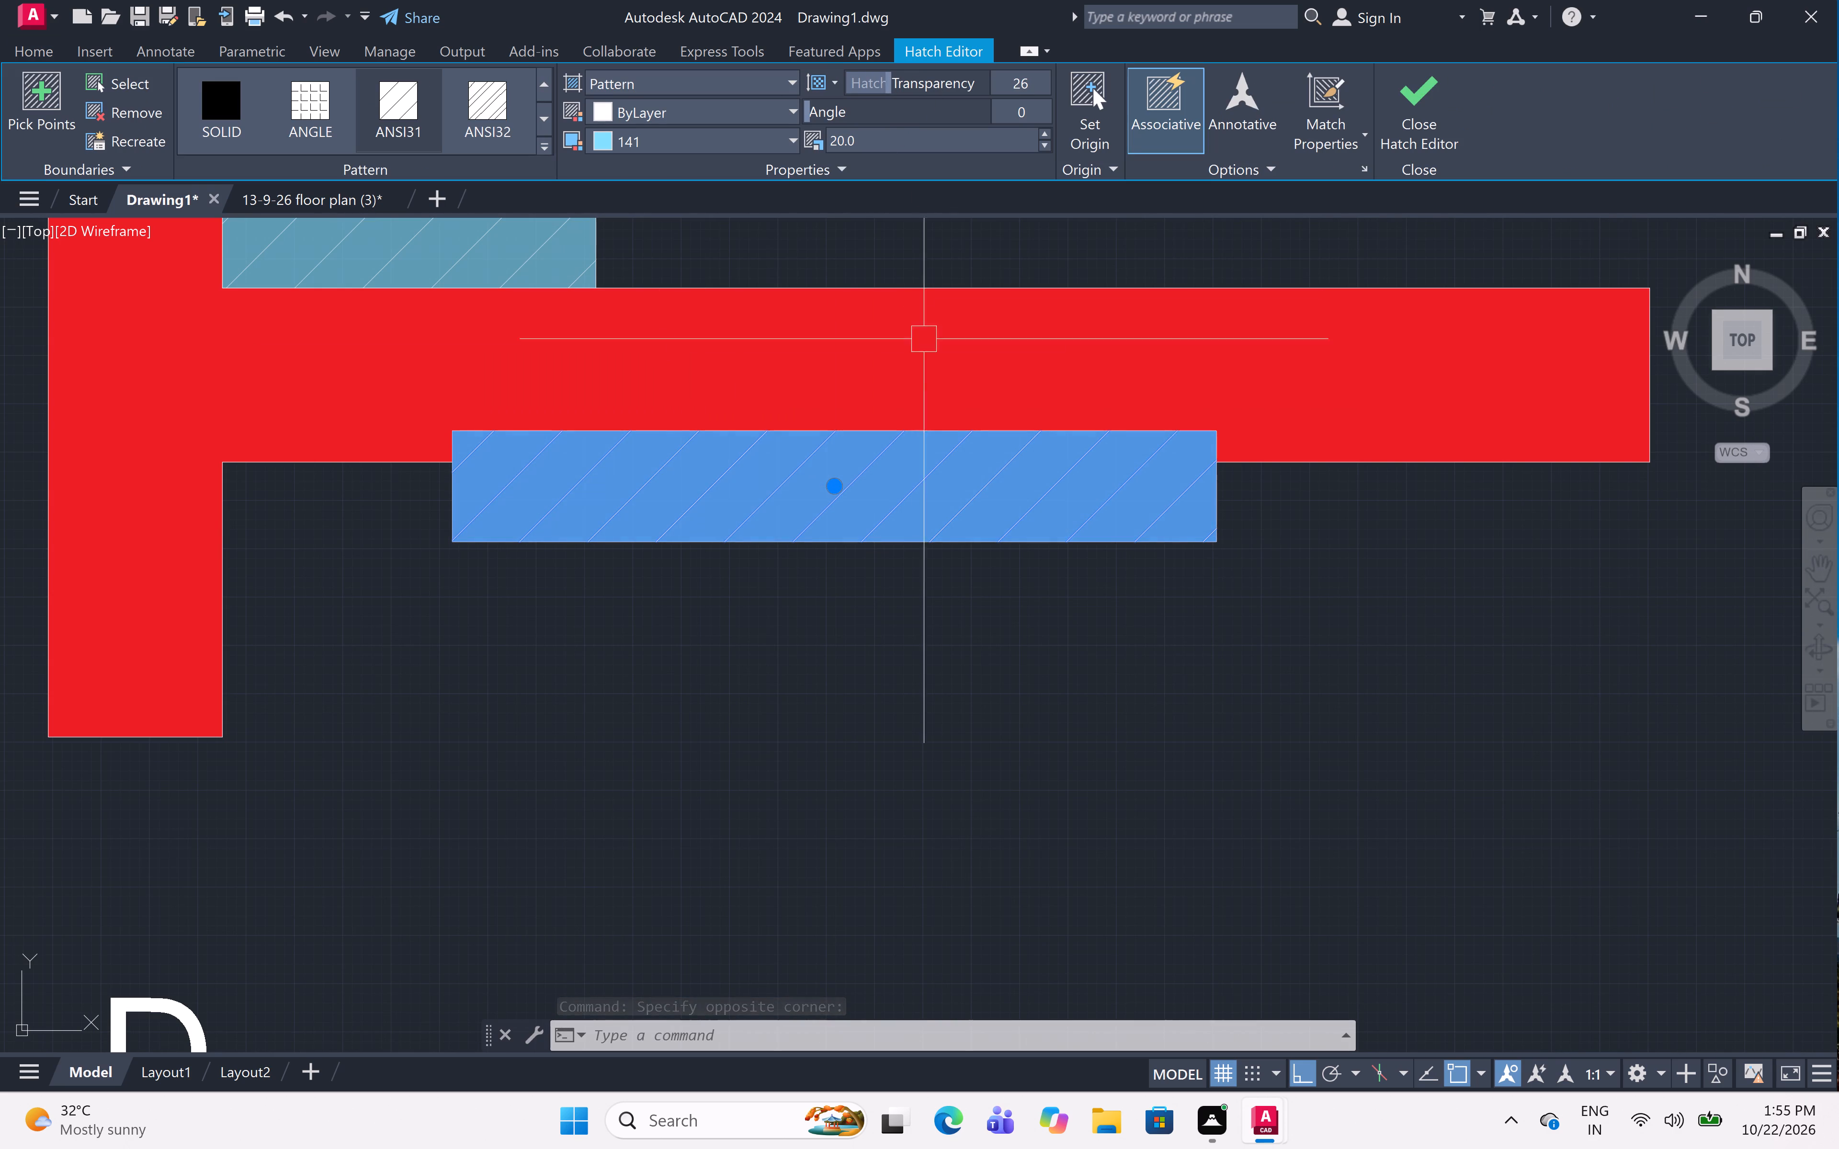
click(959, 514)
key(Escape)
key(Escape)
scroll(962, 517, down, 1)
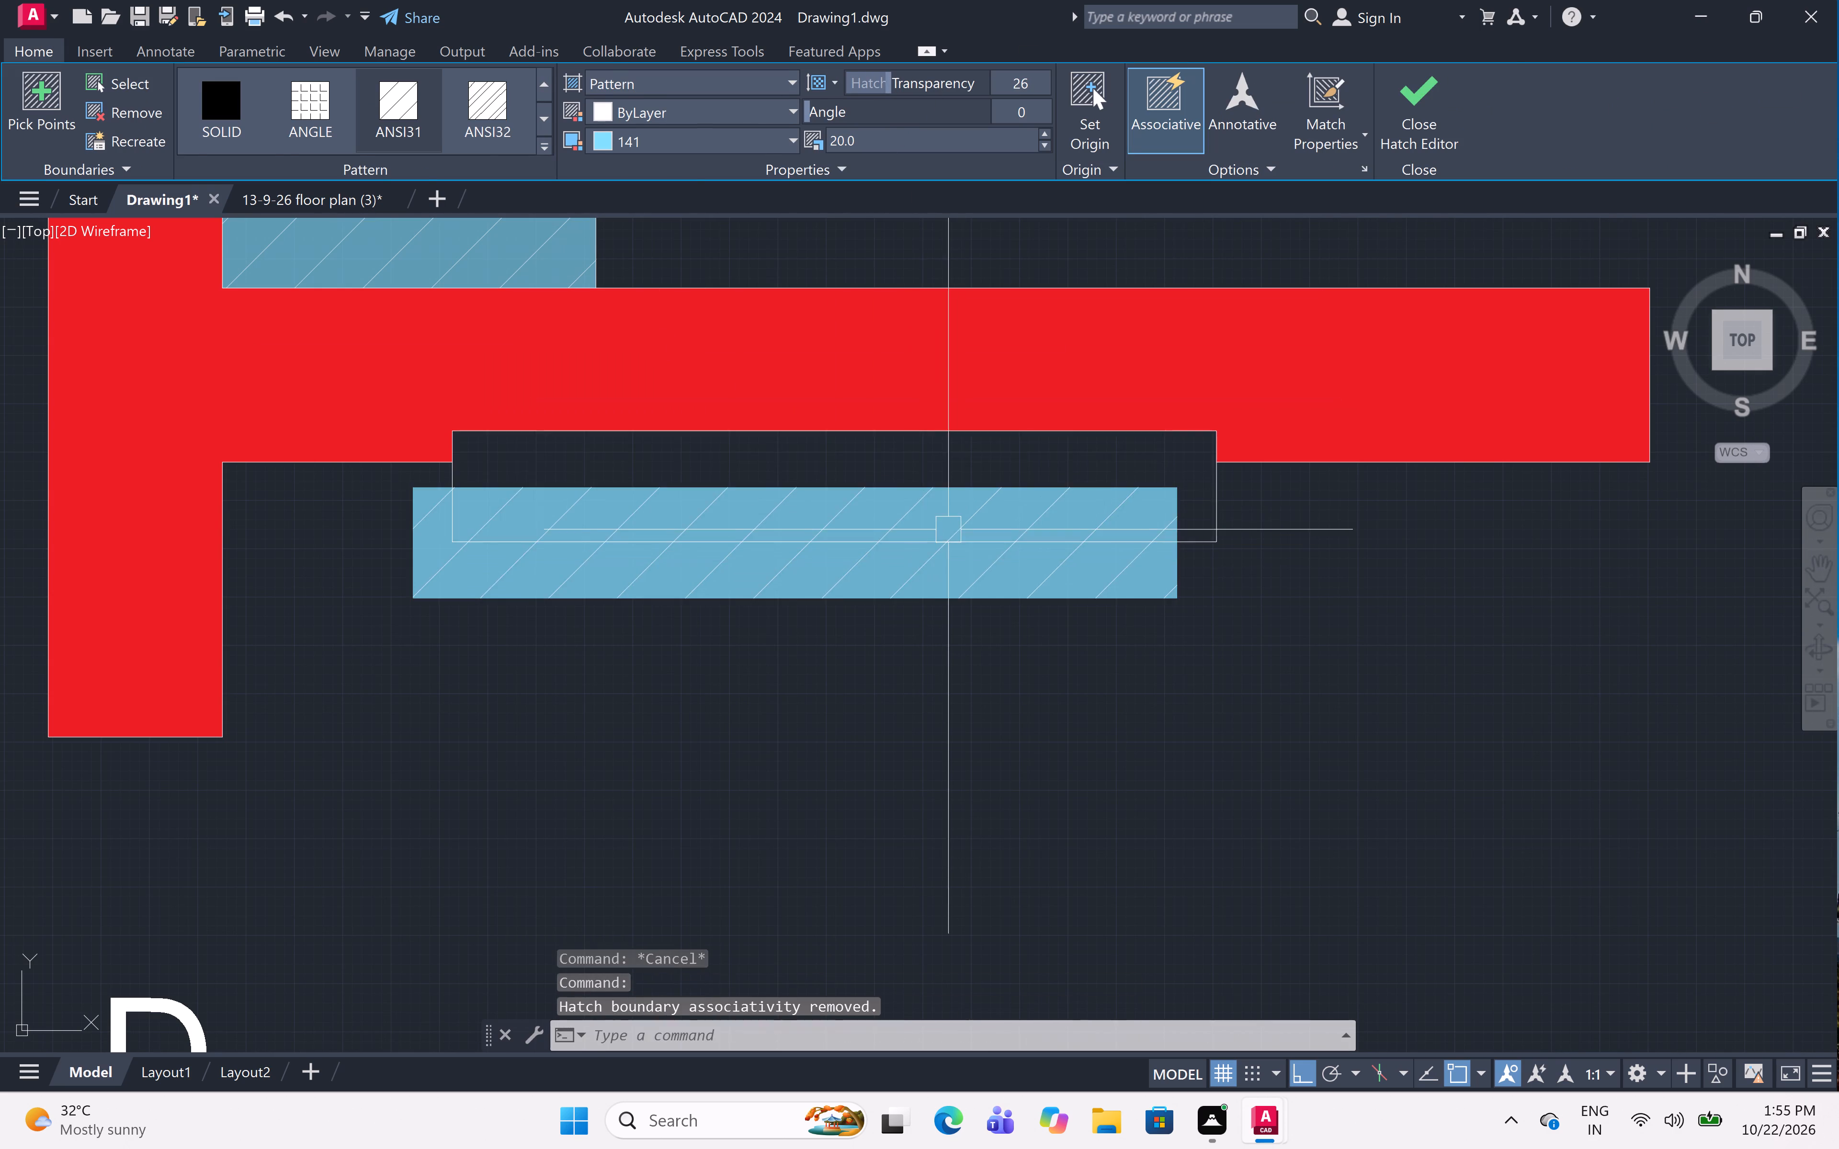
Move the displaced light-blue hatch back onto its rectangle, using their lower right corners as reference points.
scroll(962, 517, down, 2)
scroll(927, 537, up, 3)
click(919, 504)
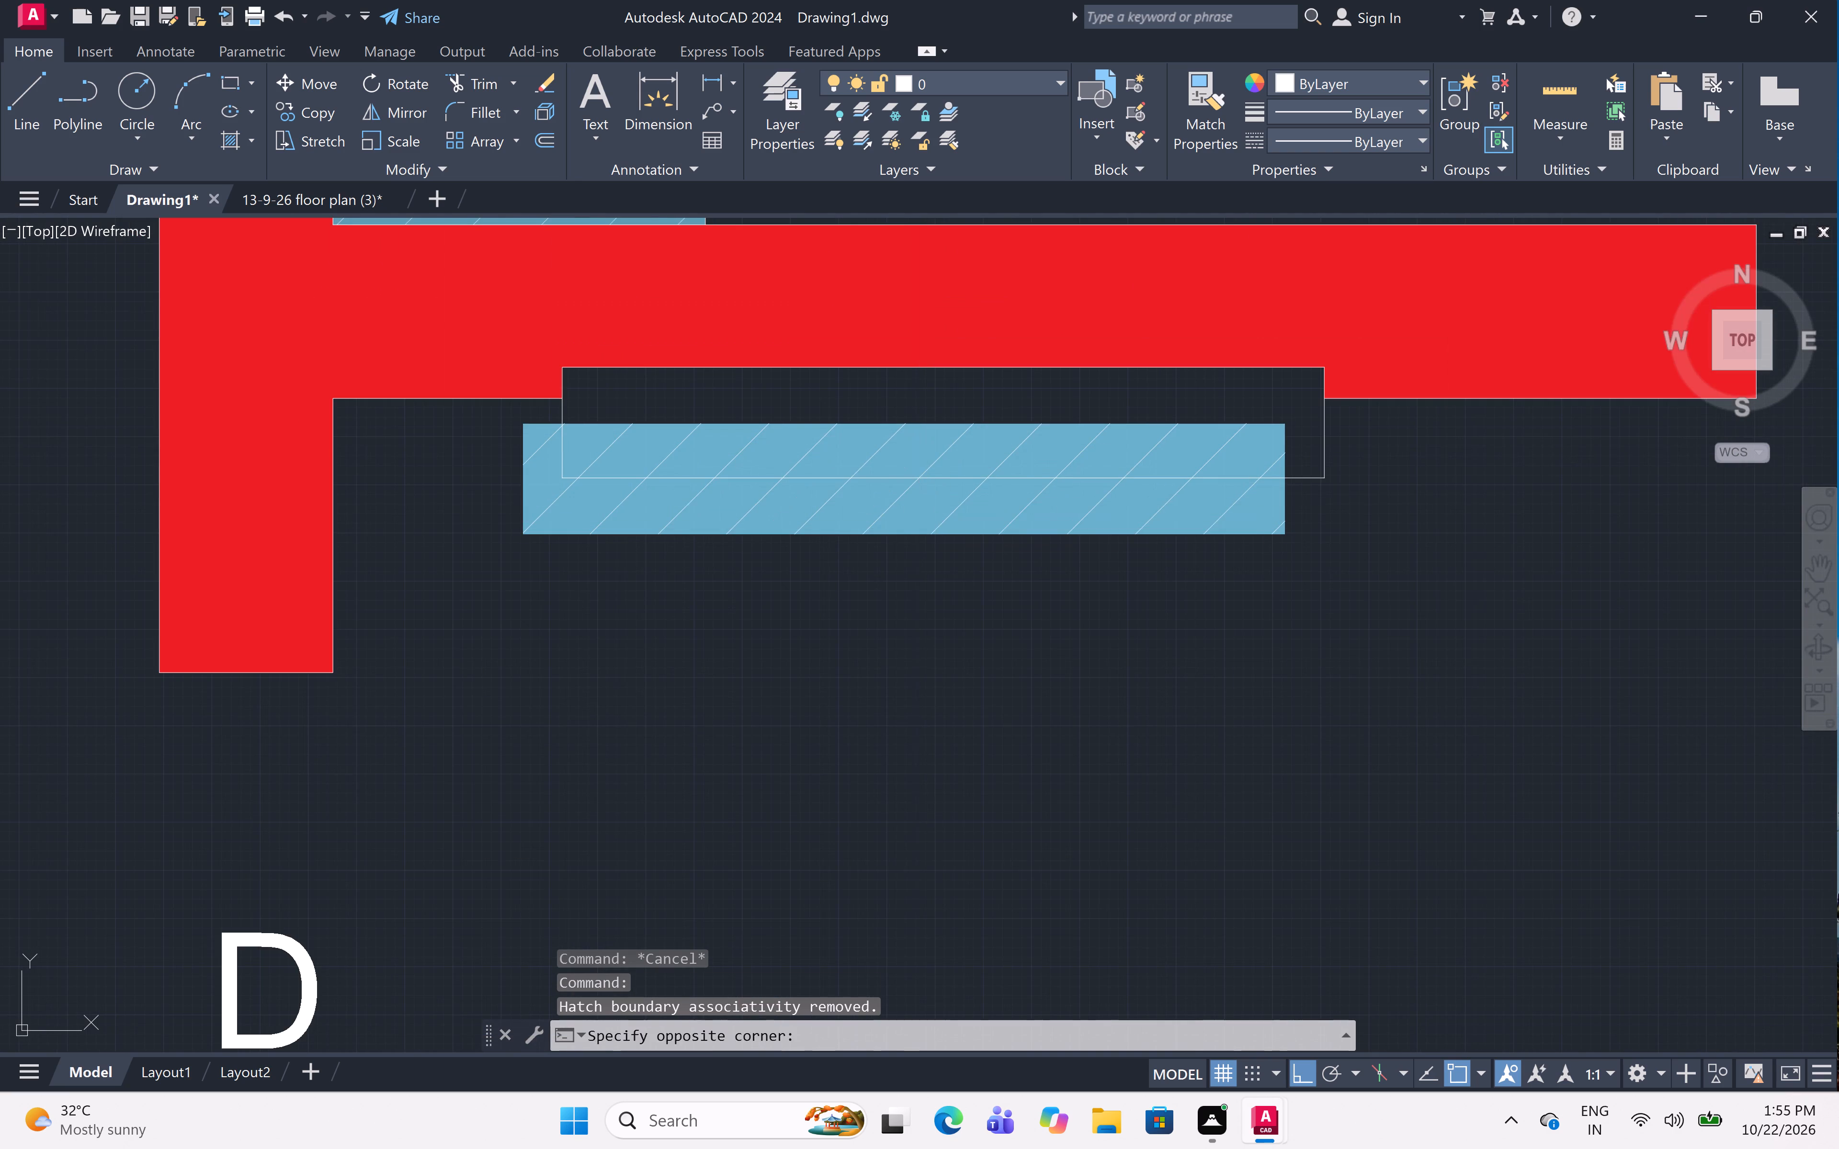
text(m)
key(space)
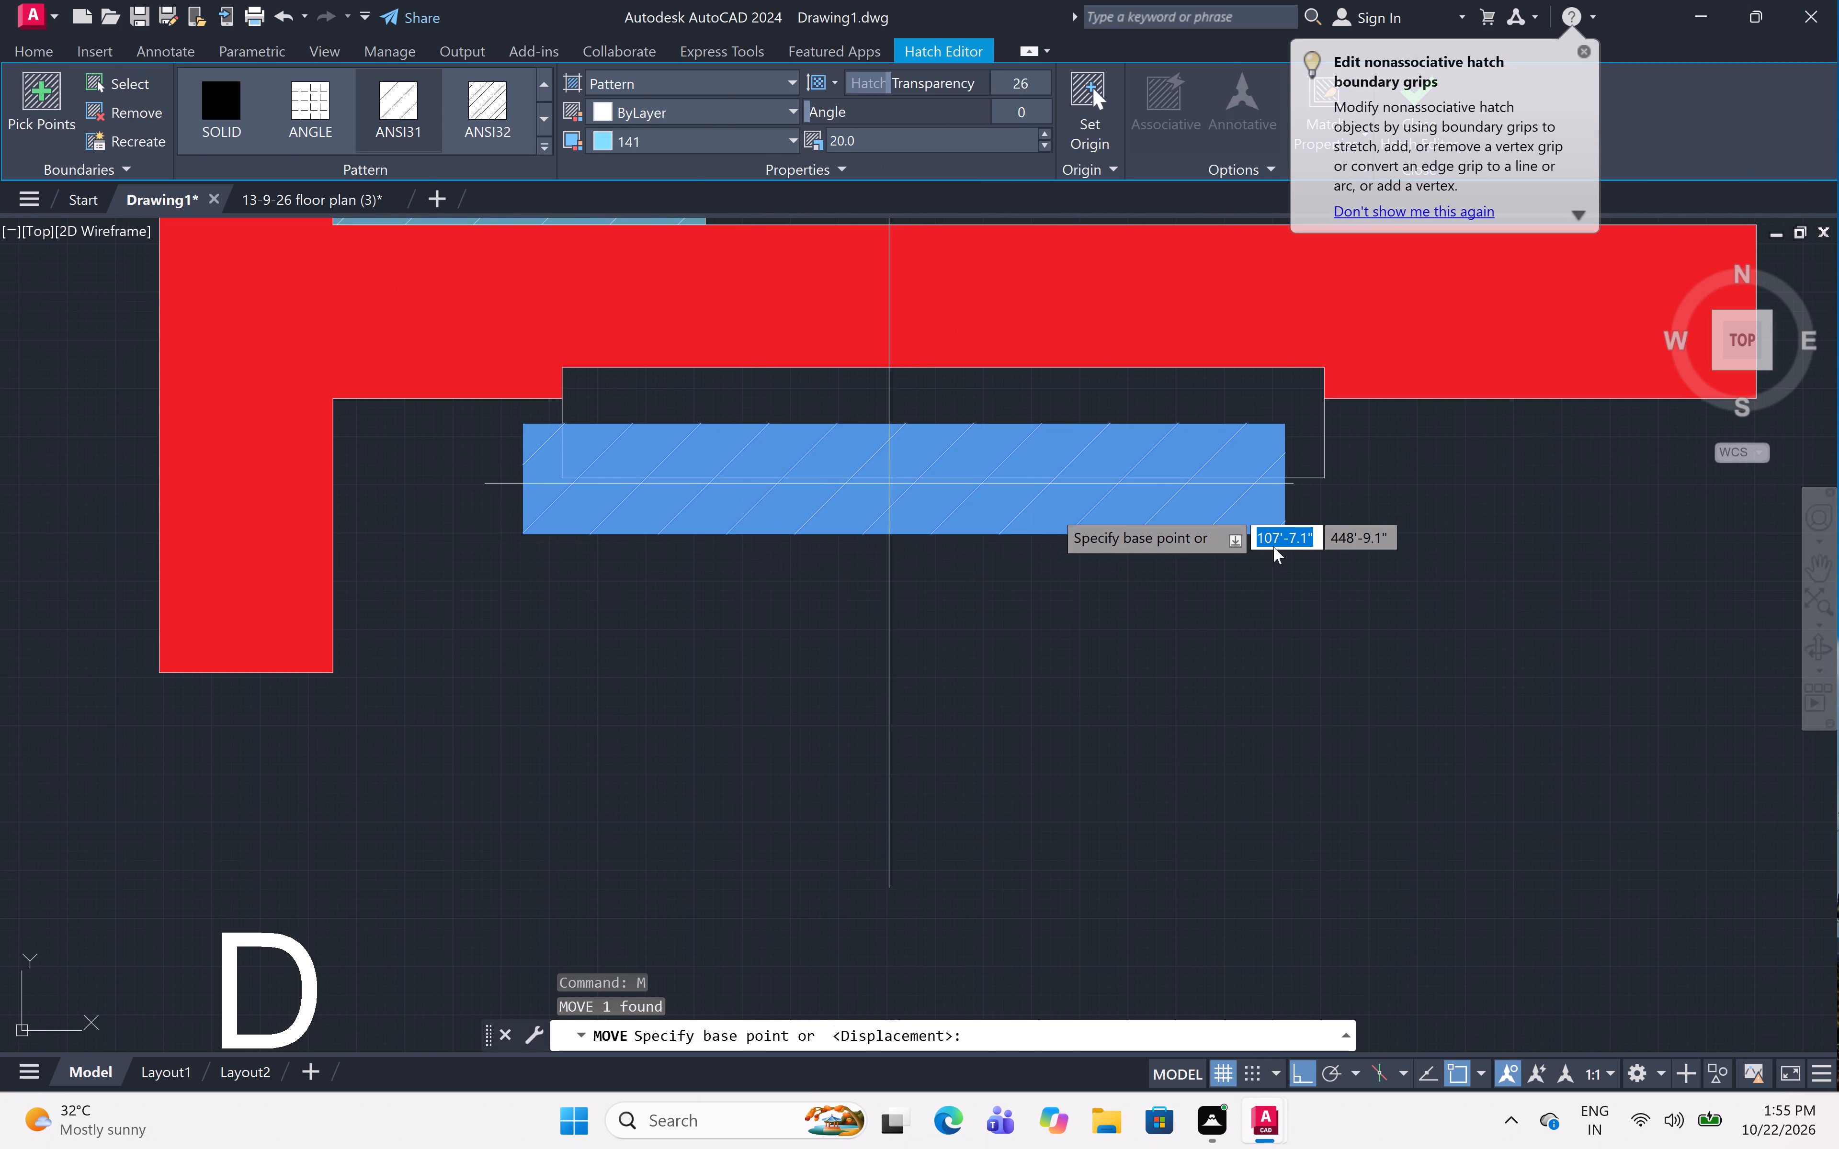
click(1282, 534)
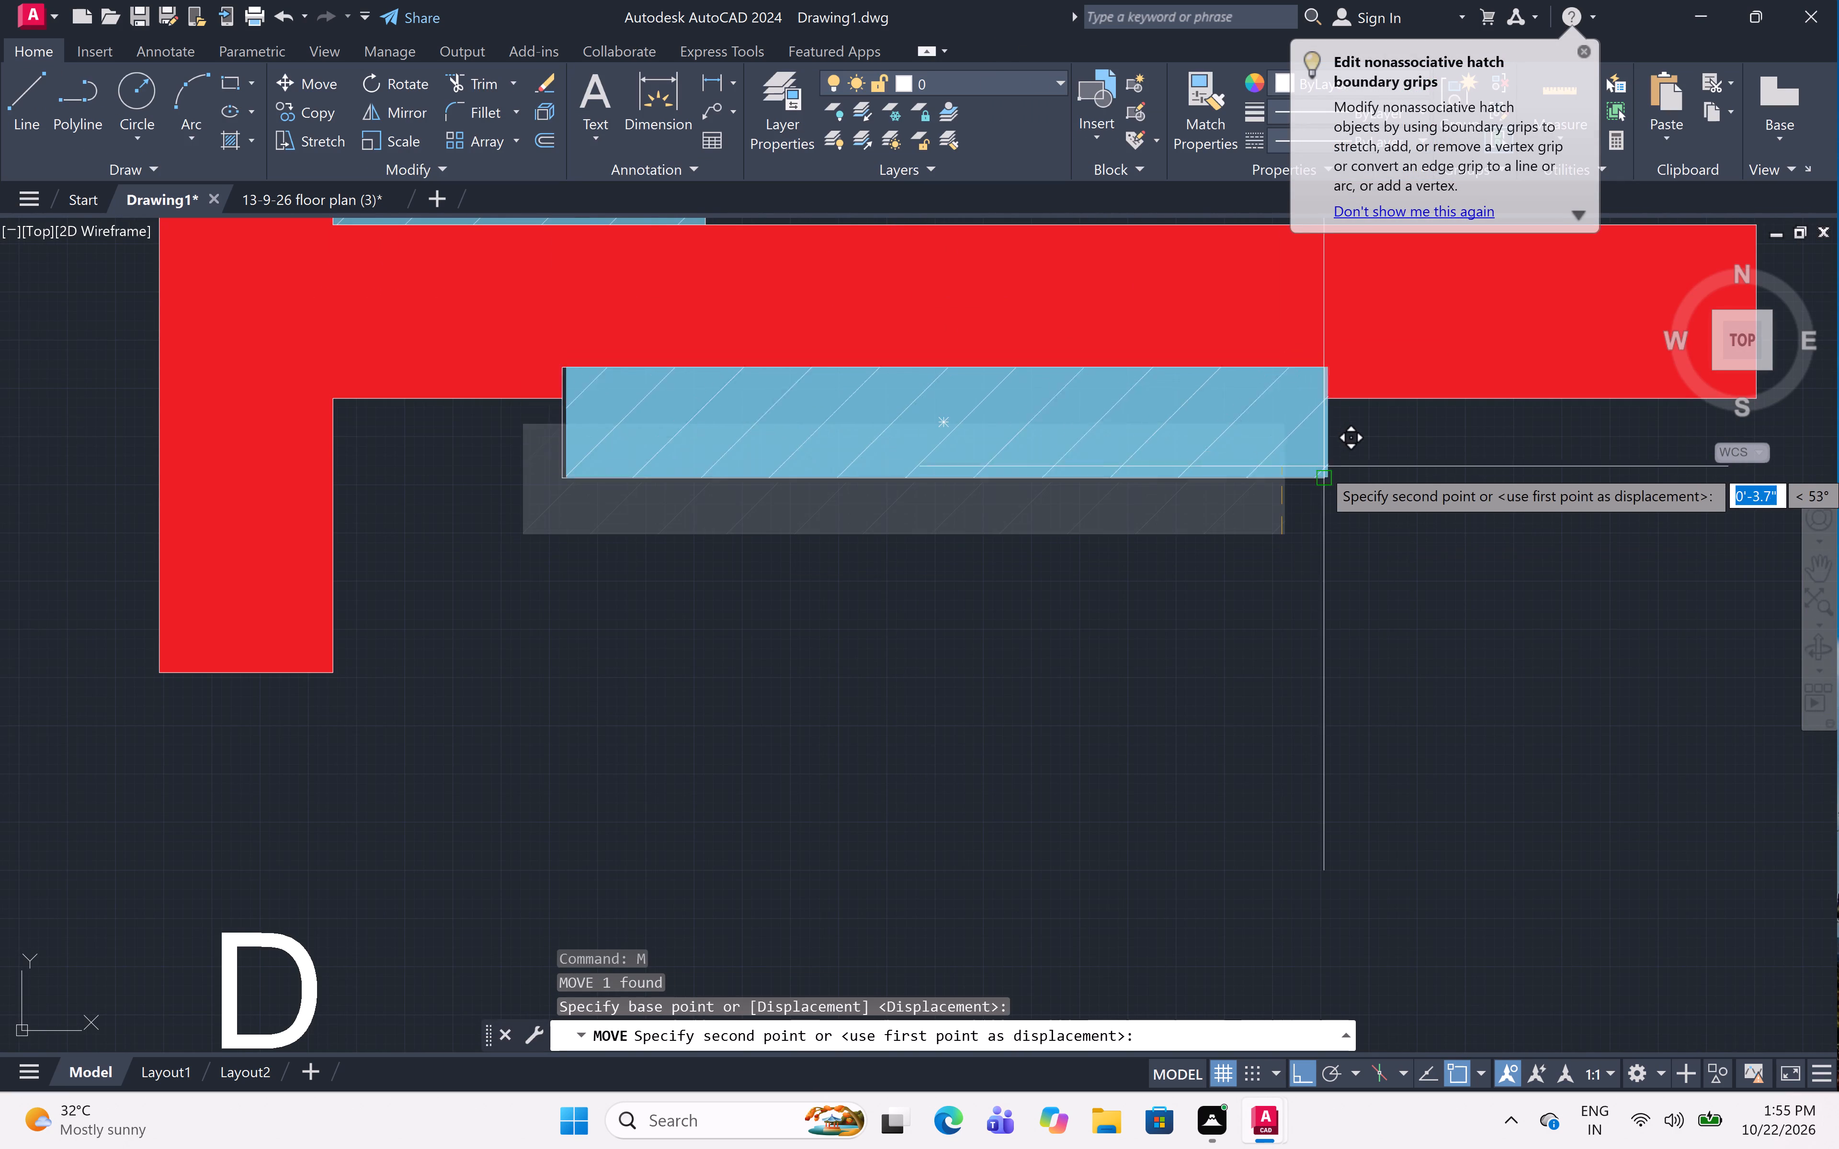
click(1320, 478)
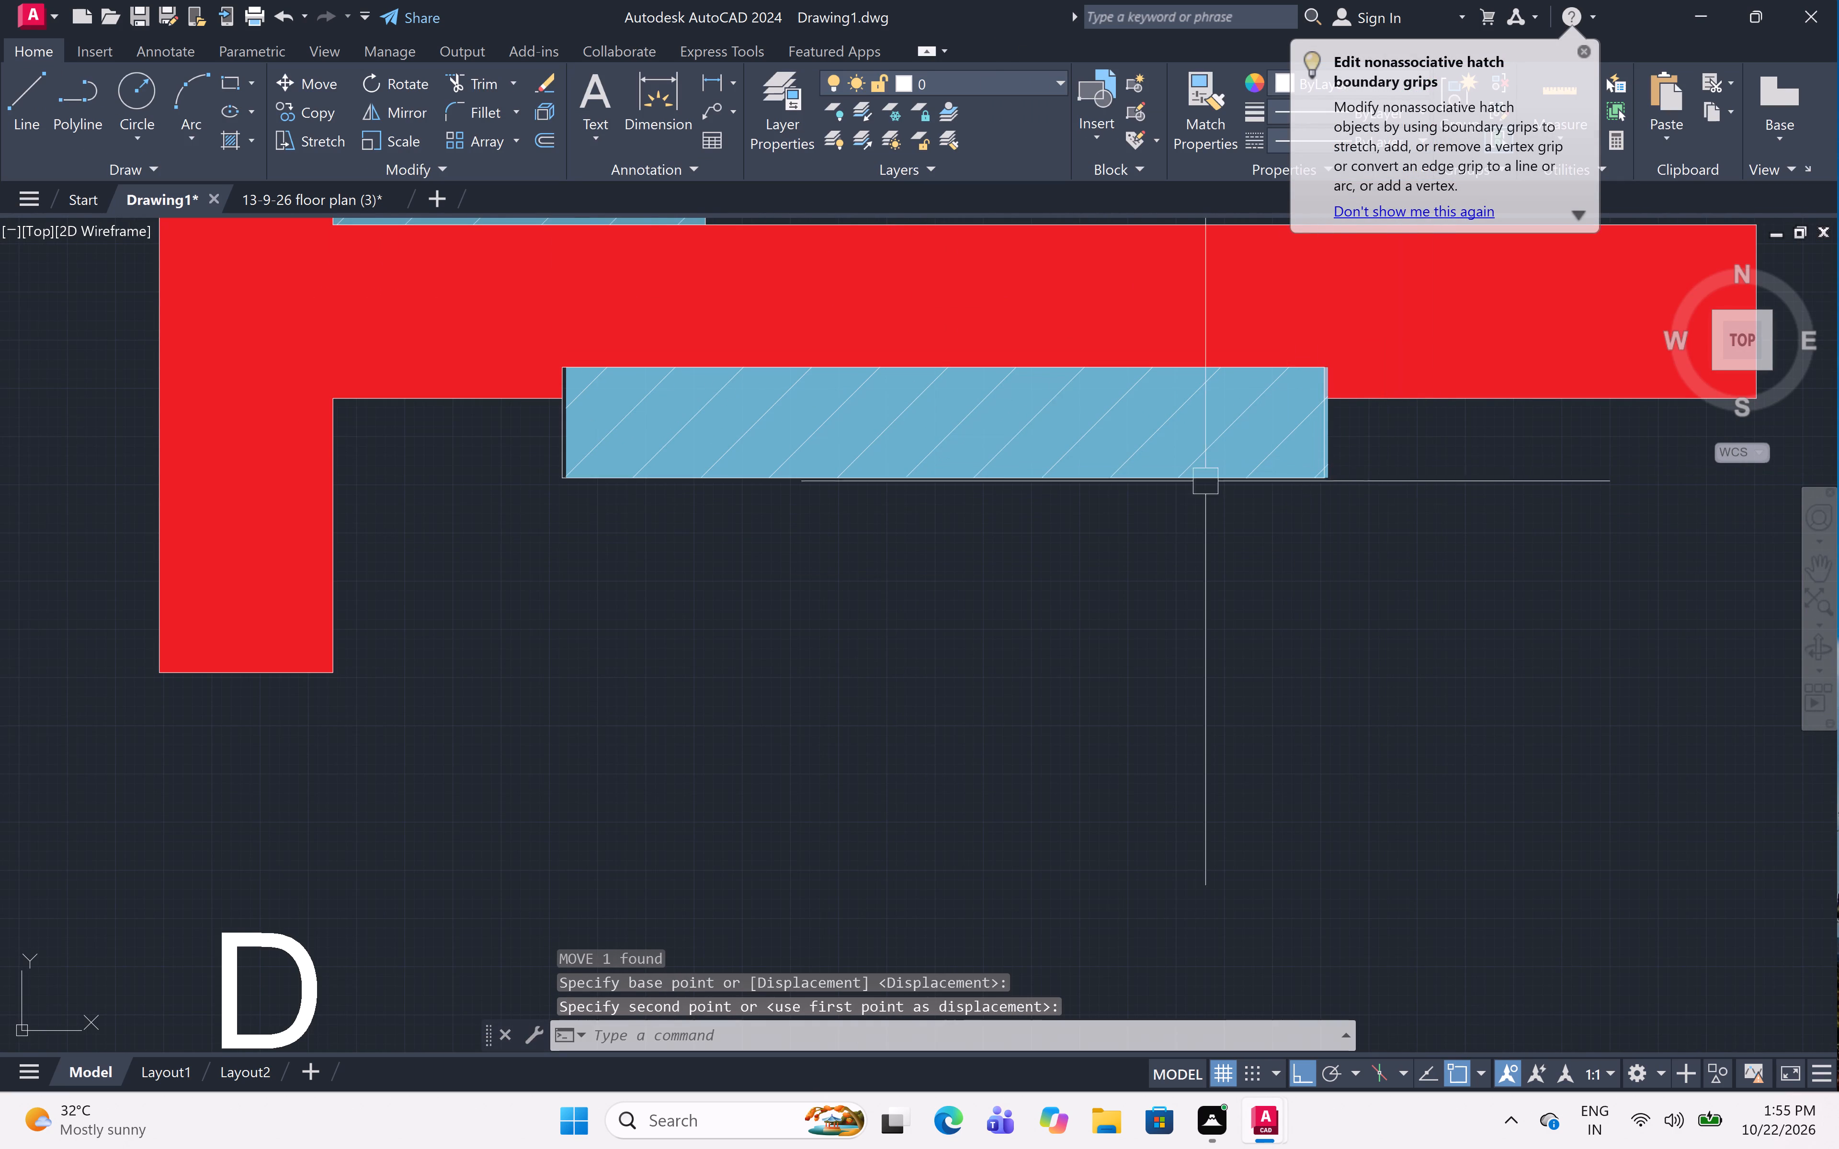
Nudge the light-blue hatch sideways until its lower left corner meets the rectangle's lower left corner.
scroll(589, 475, up, 2)
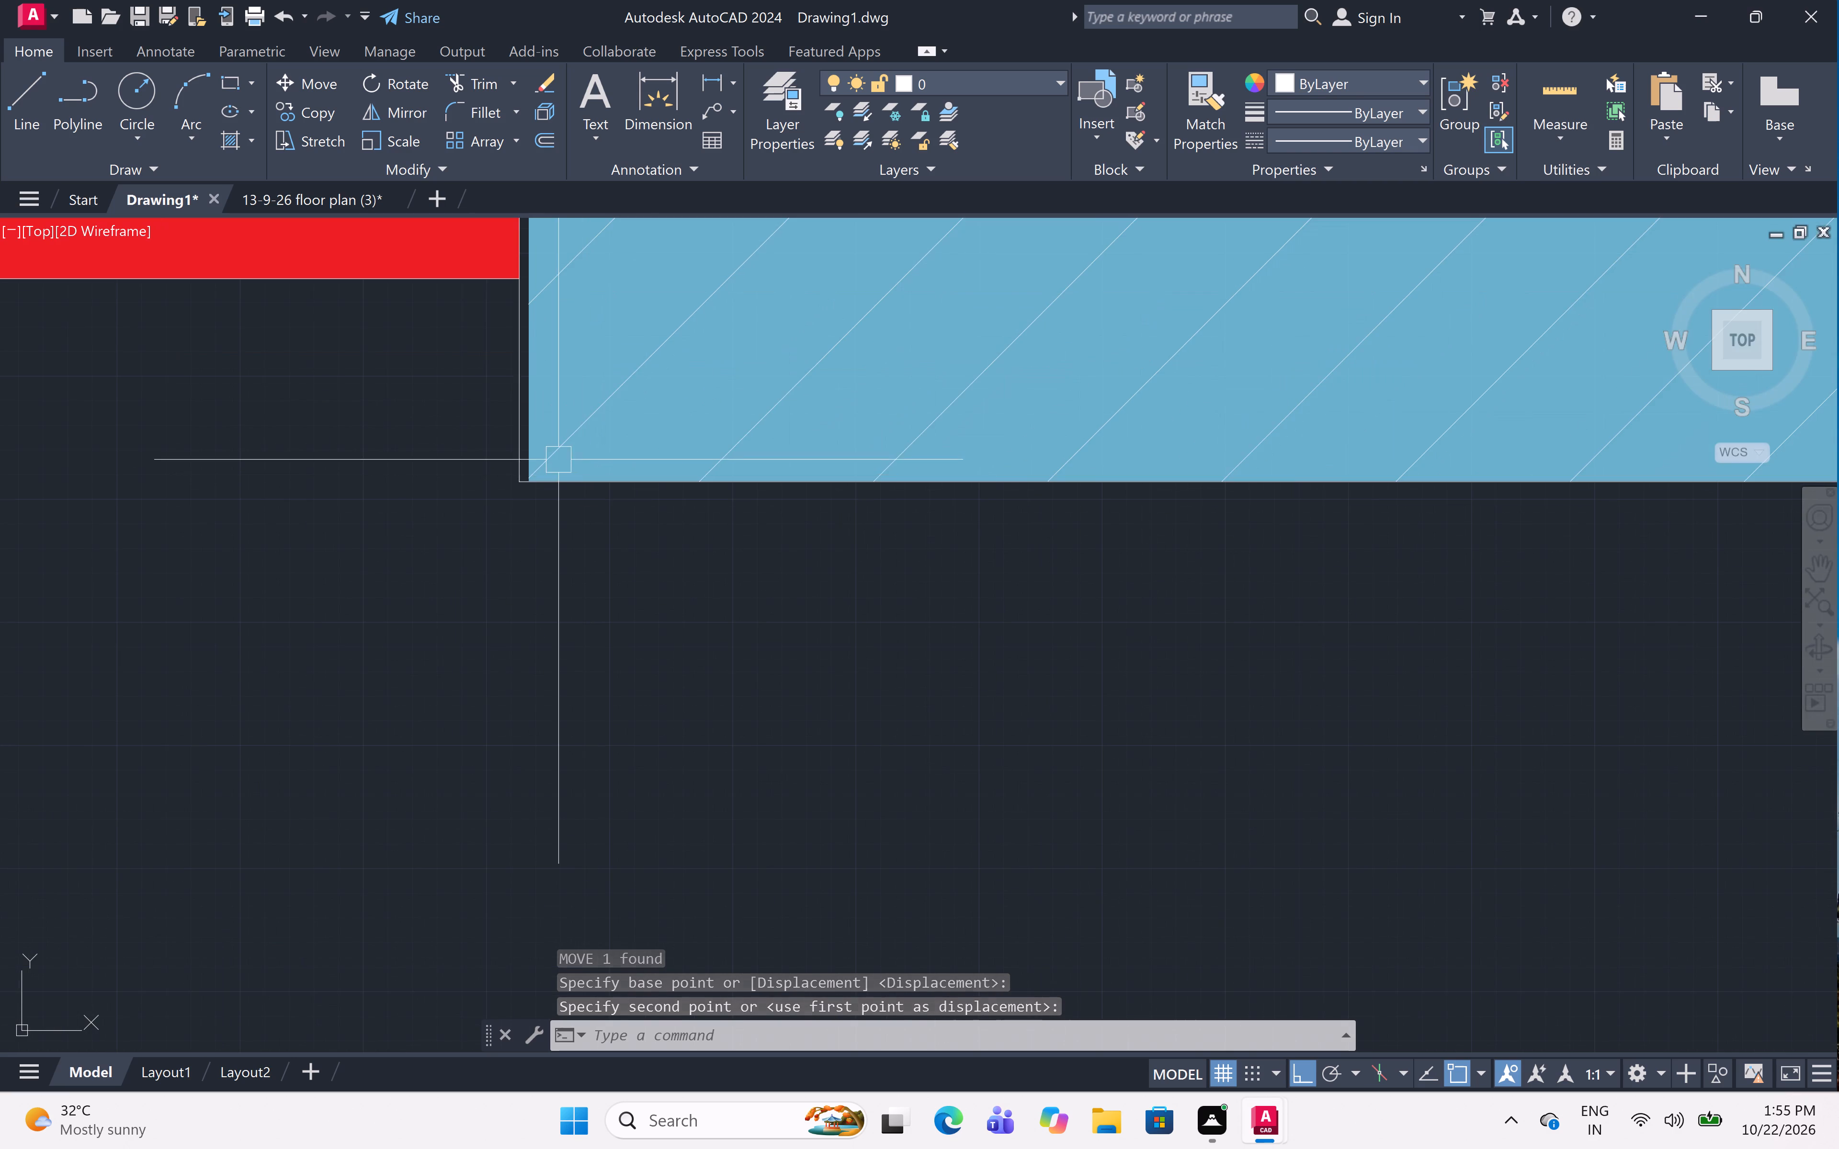
click(558, 457)
text(m)
key(space)
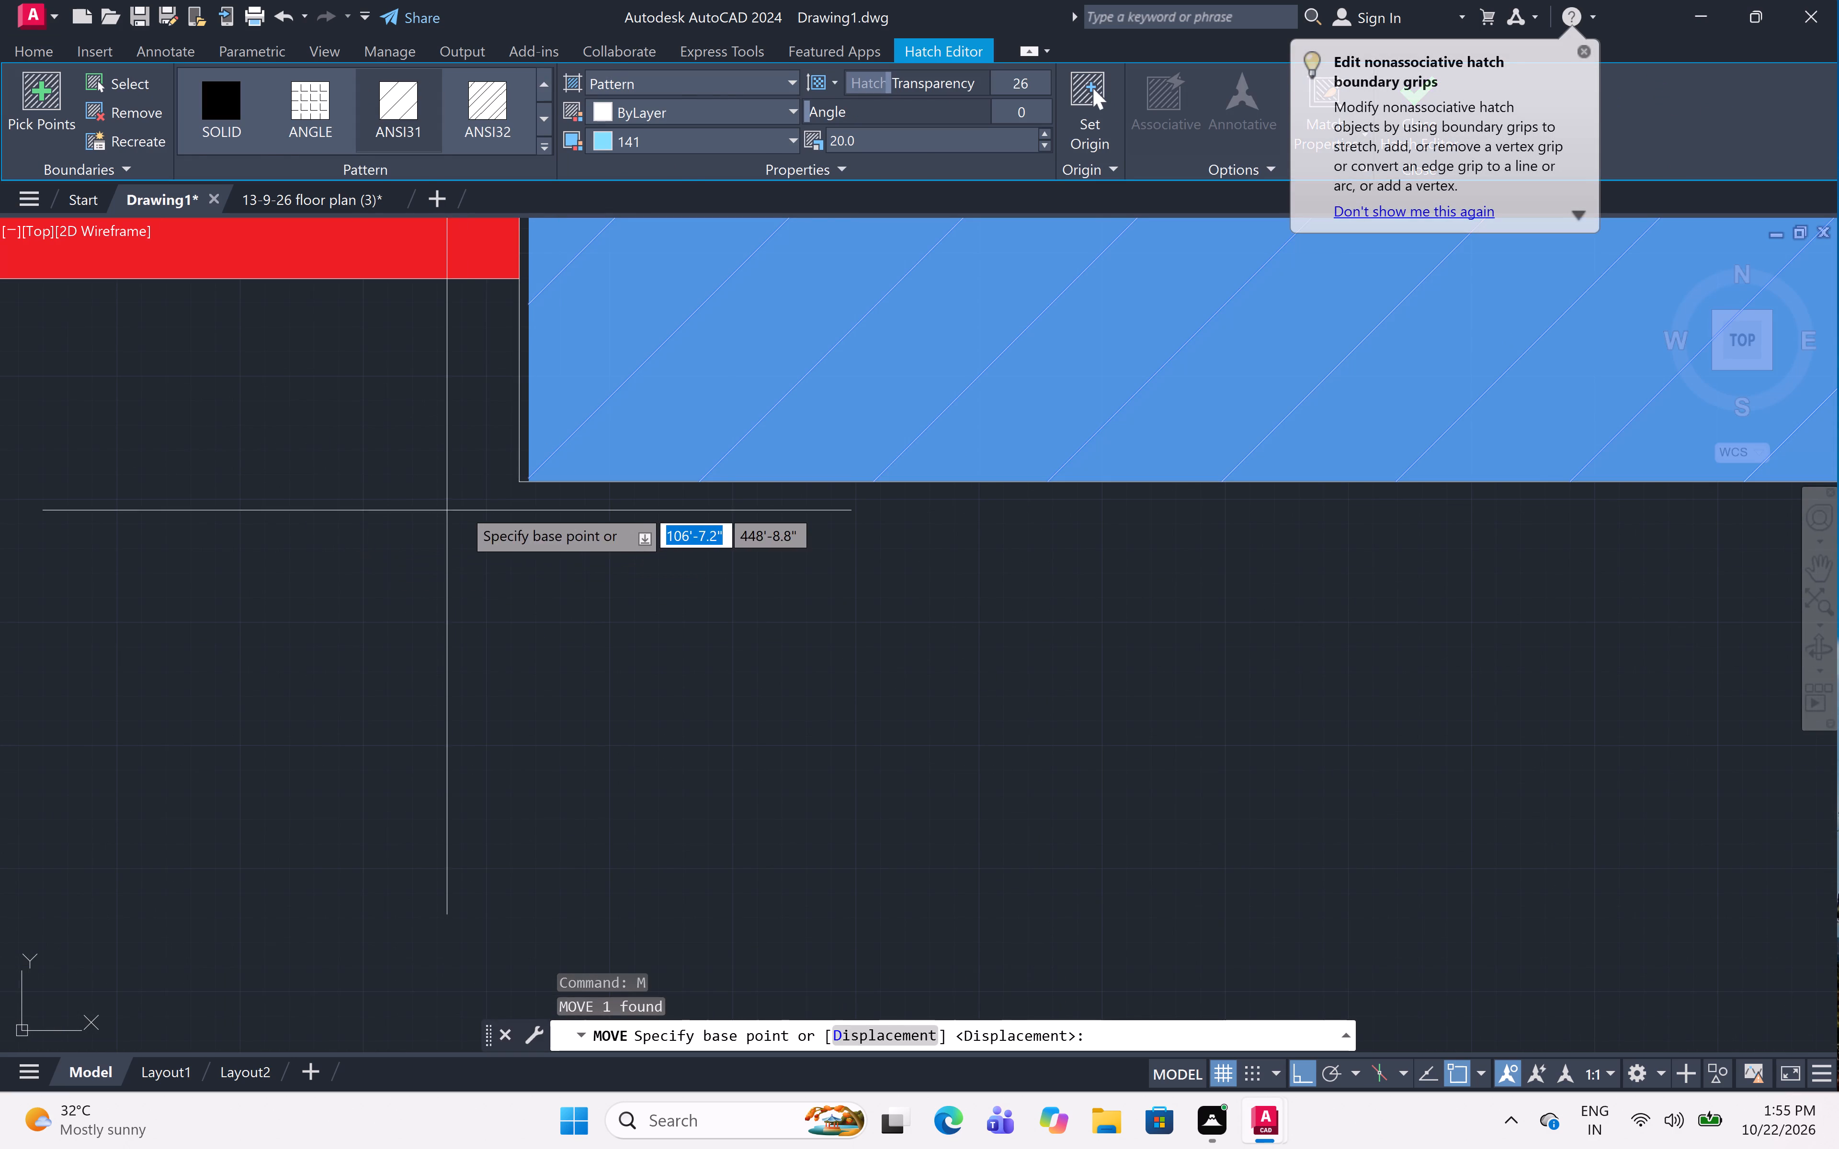
click(528, 482)
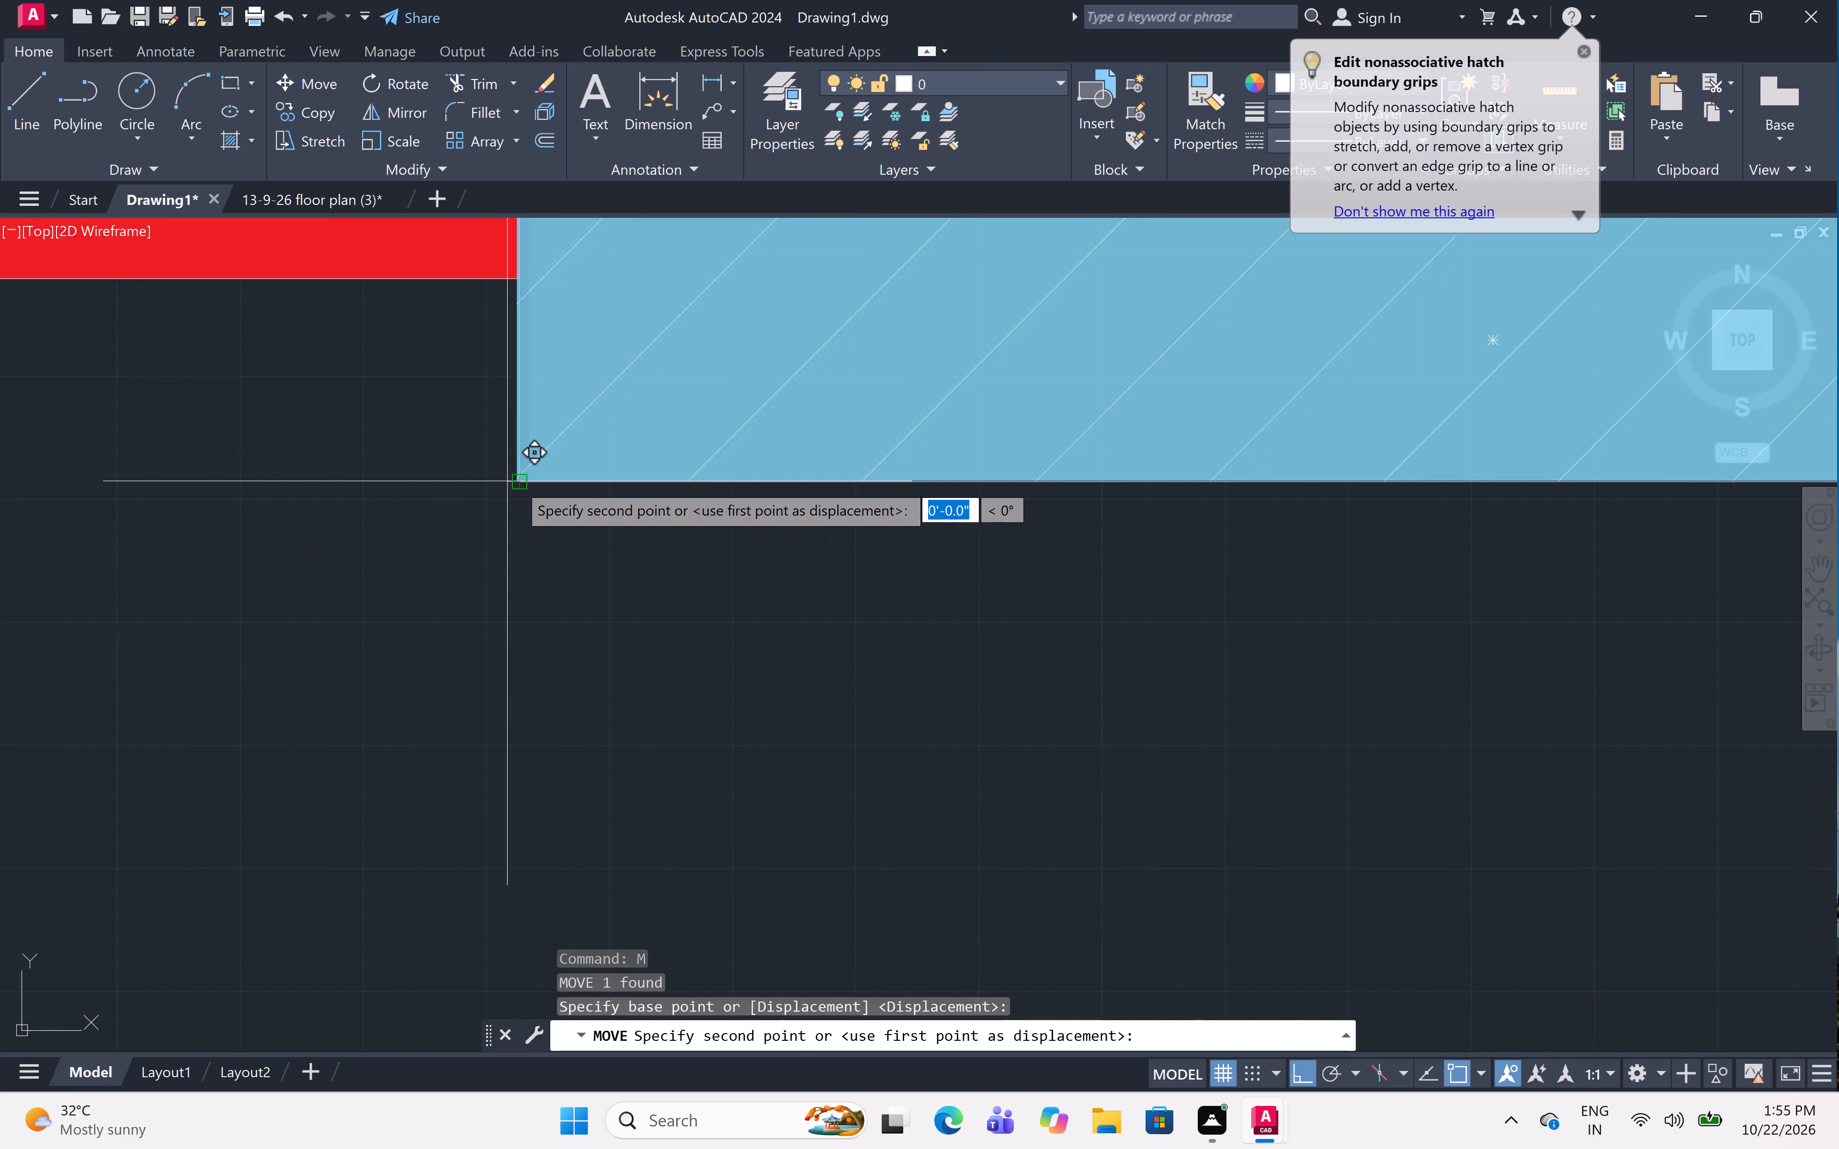
click(516, 482)
scroll(534, 490, up, 4)
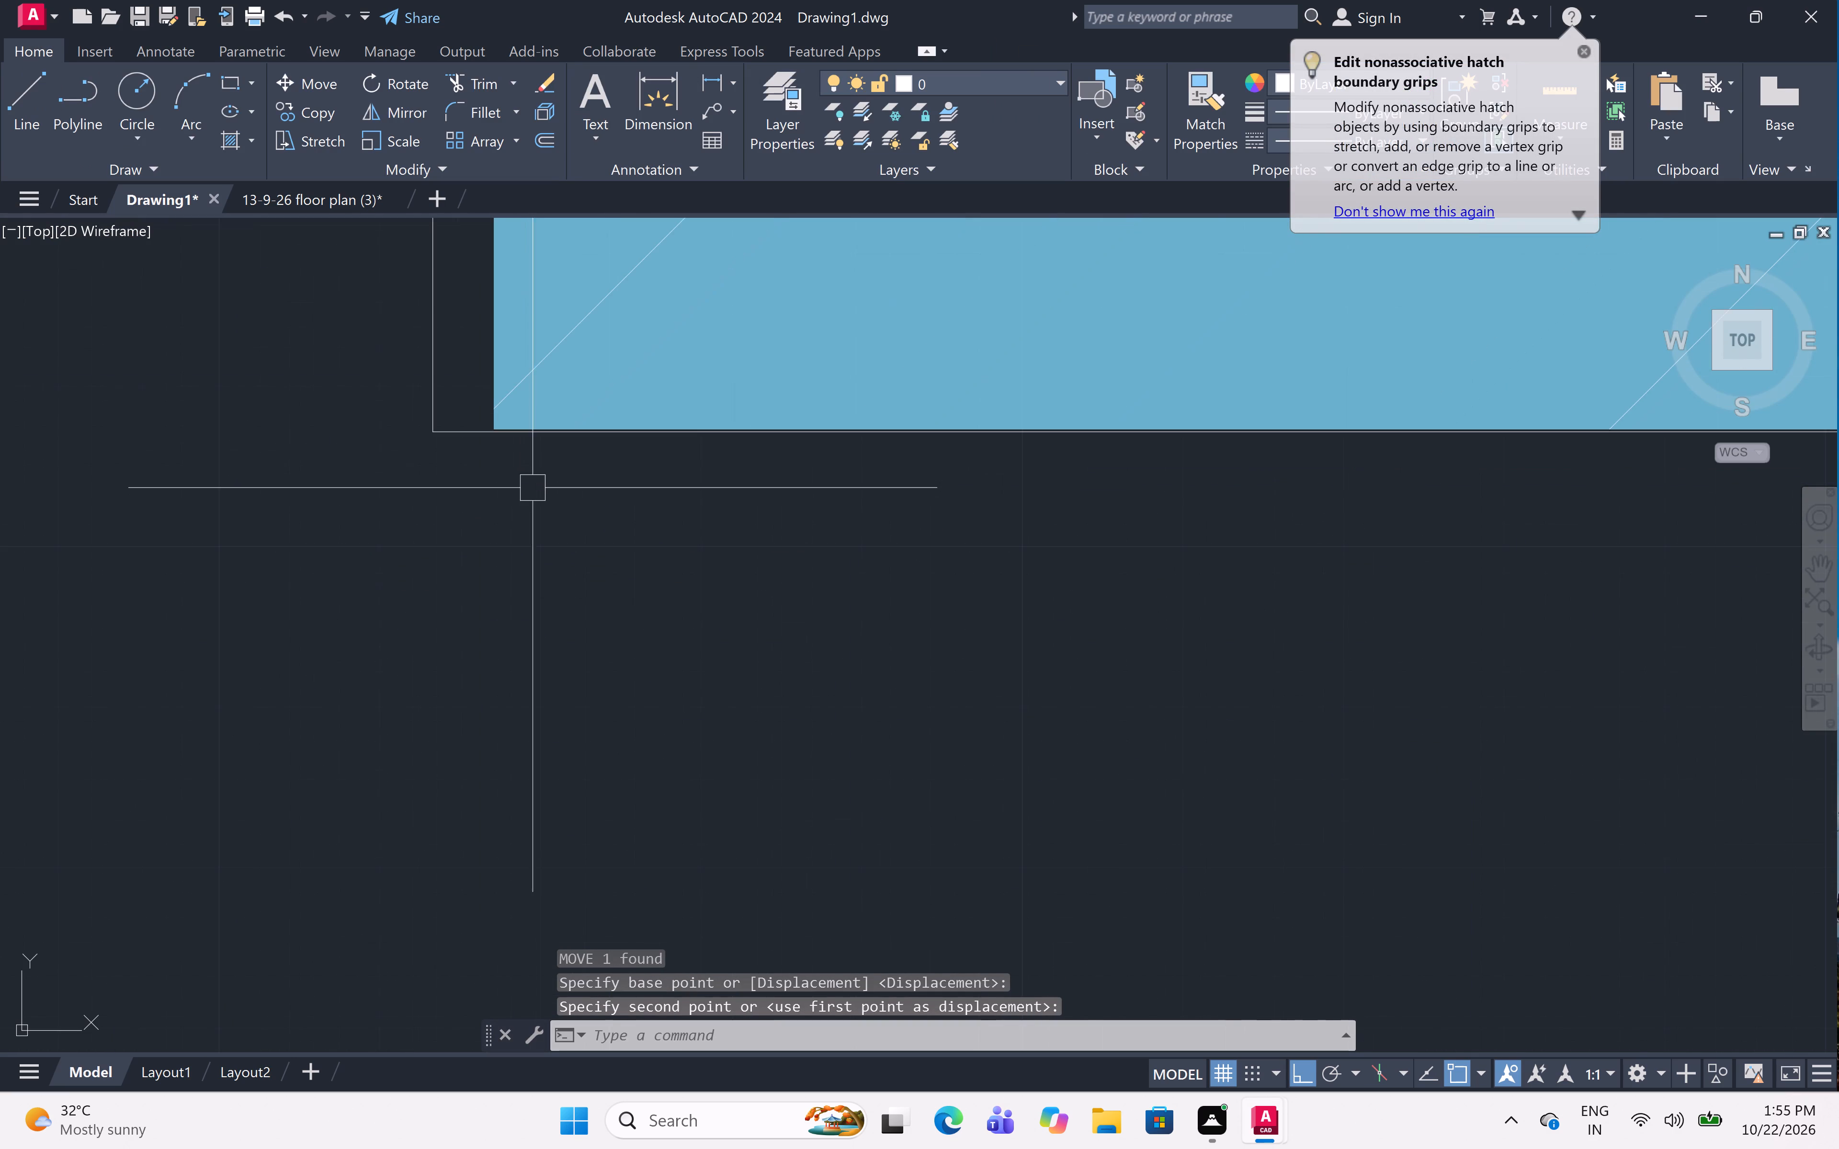
click(524, 404)
text(m)
key(space)
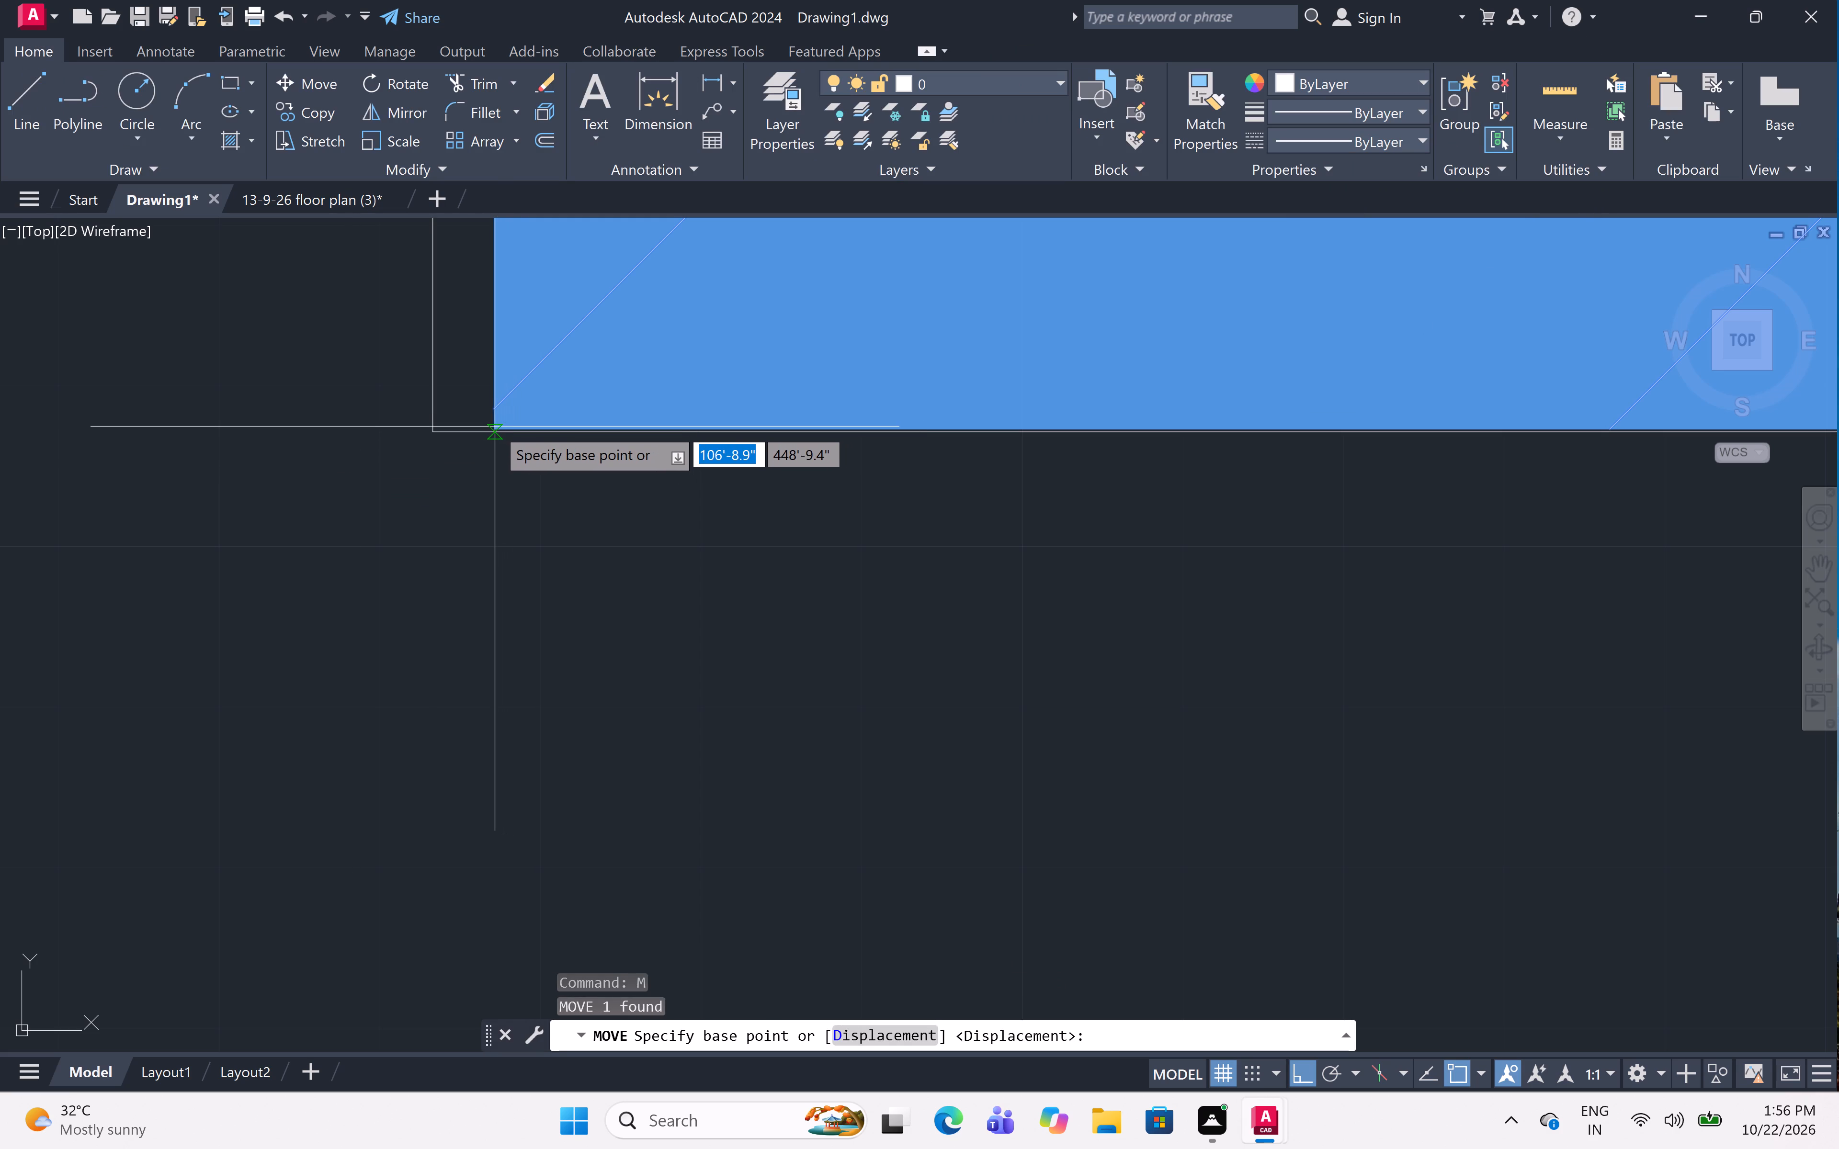
click(492, 429)
click(434, 440)
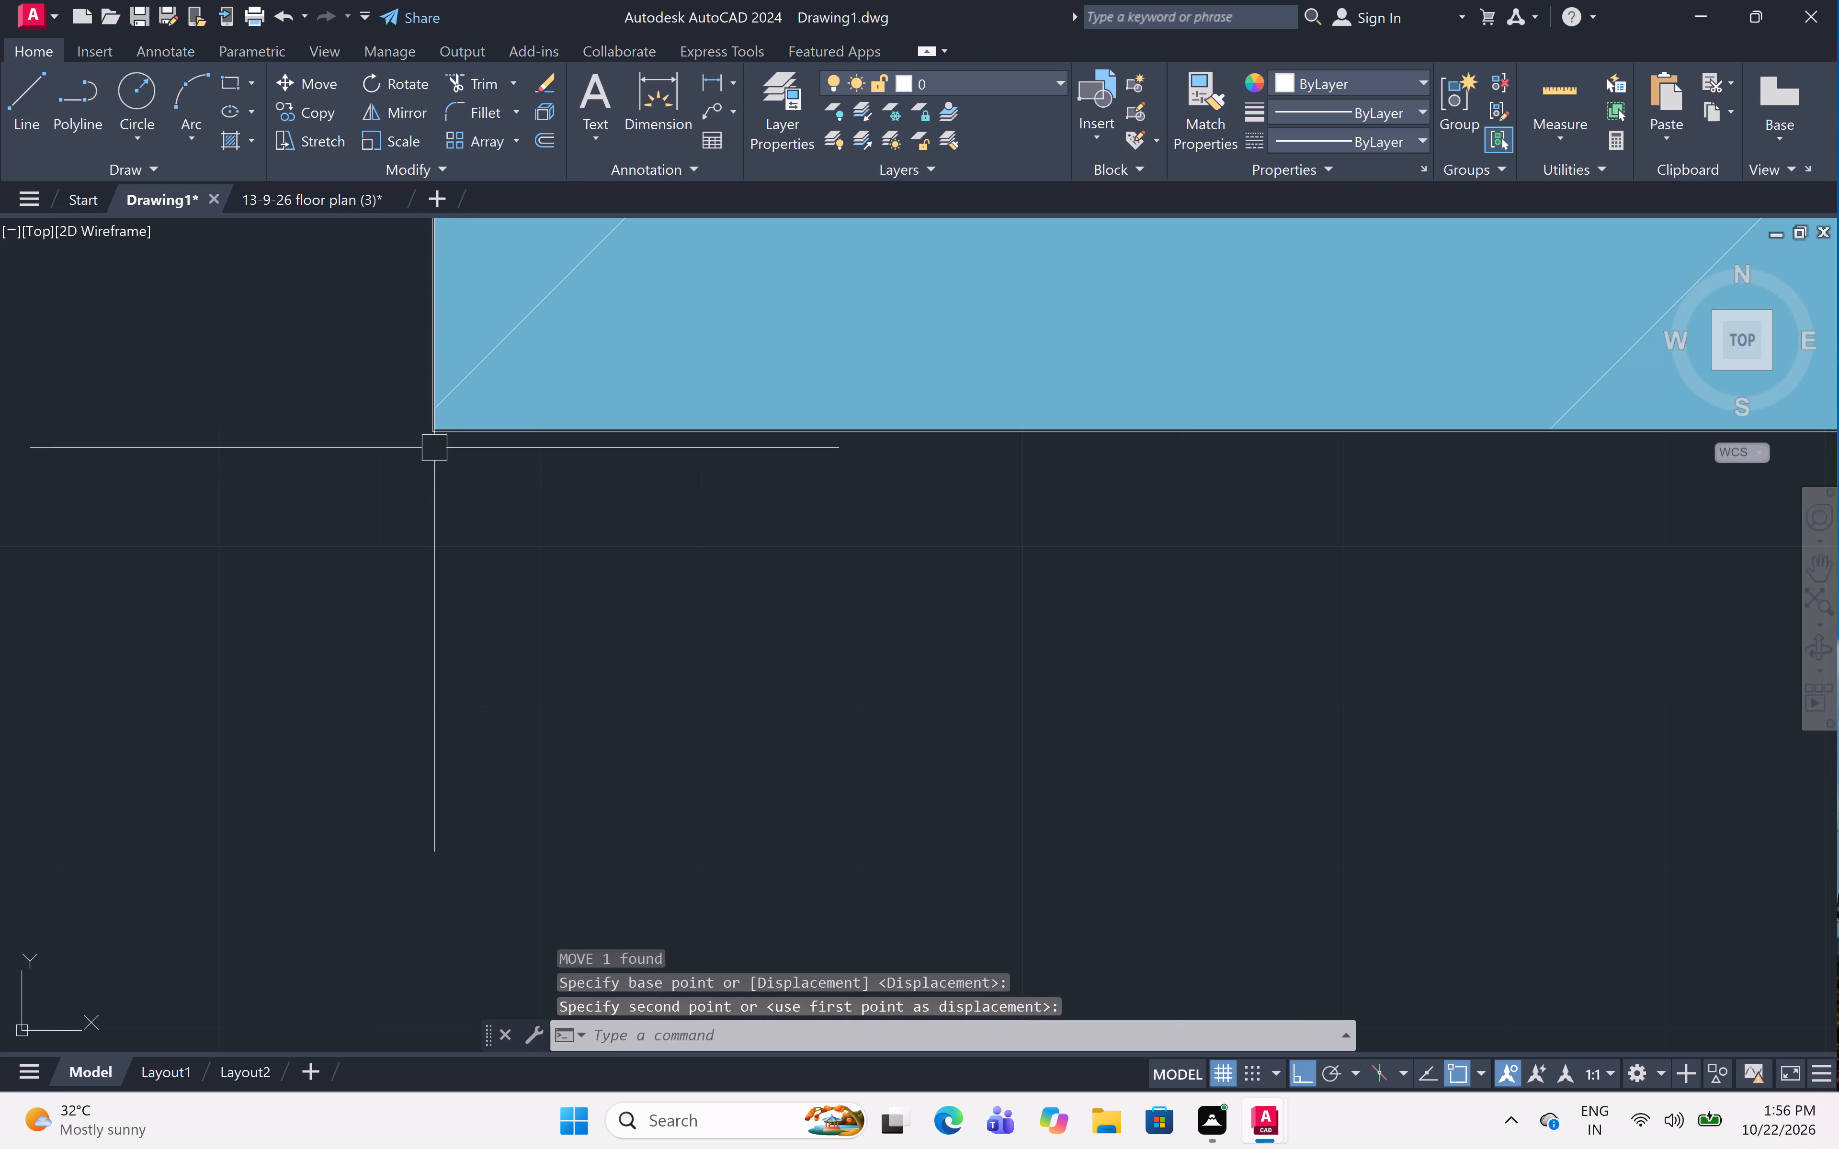
Draw a rectangular border around the entire floor plan, enclosing its overall dimensions with a margin on all sides.
scroll(426, 498, down, 6)
key(Escape)
scroll(653, 595, down, 3)
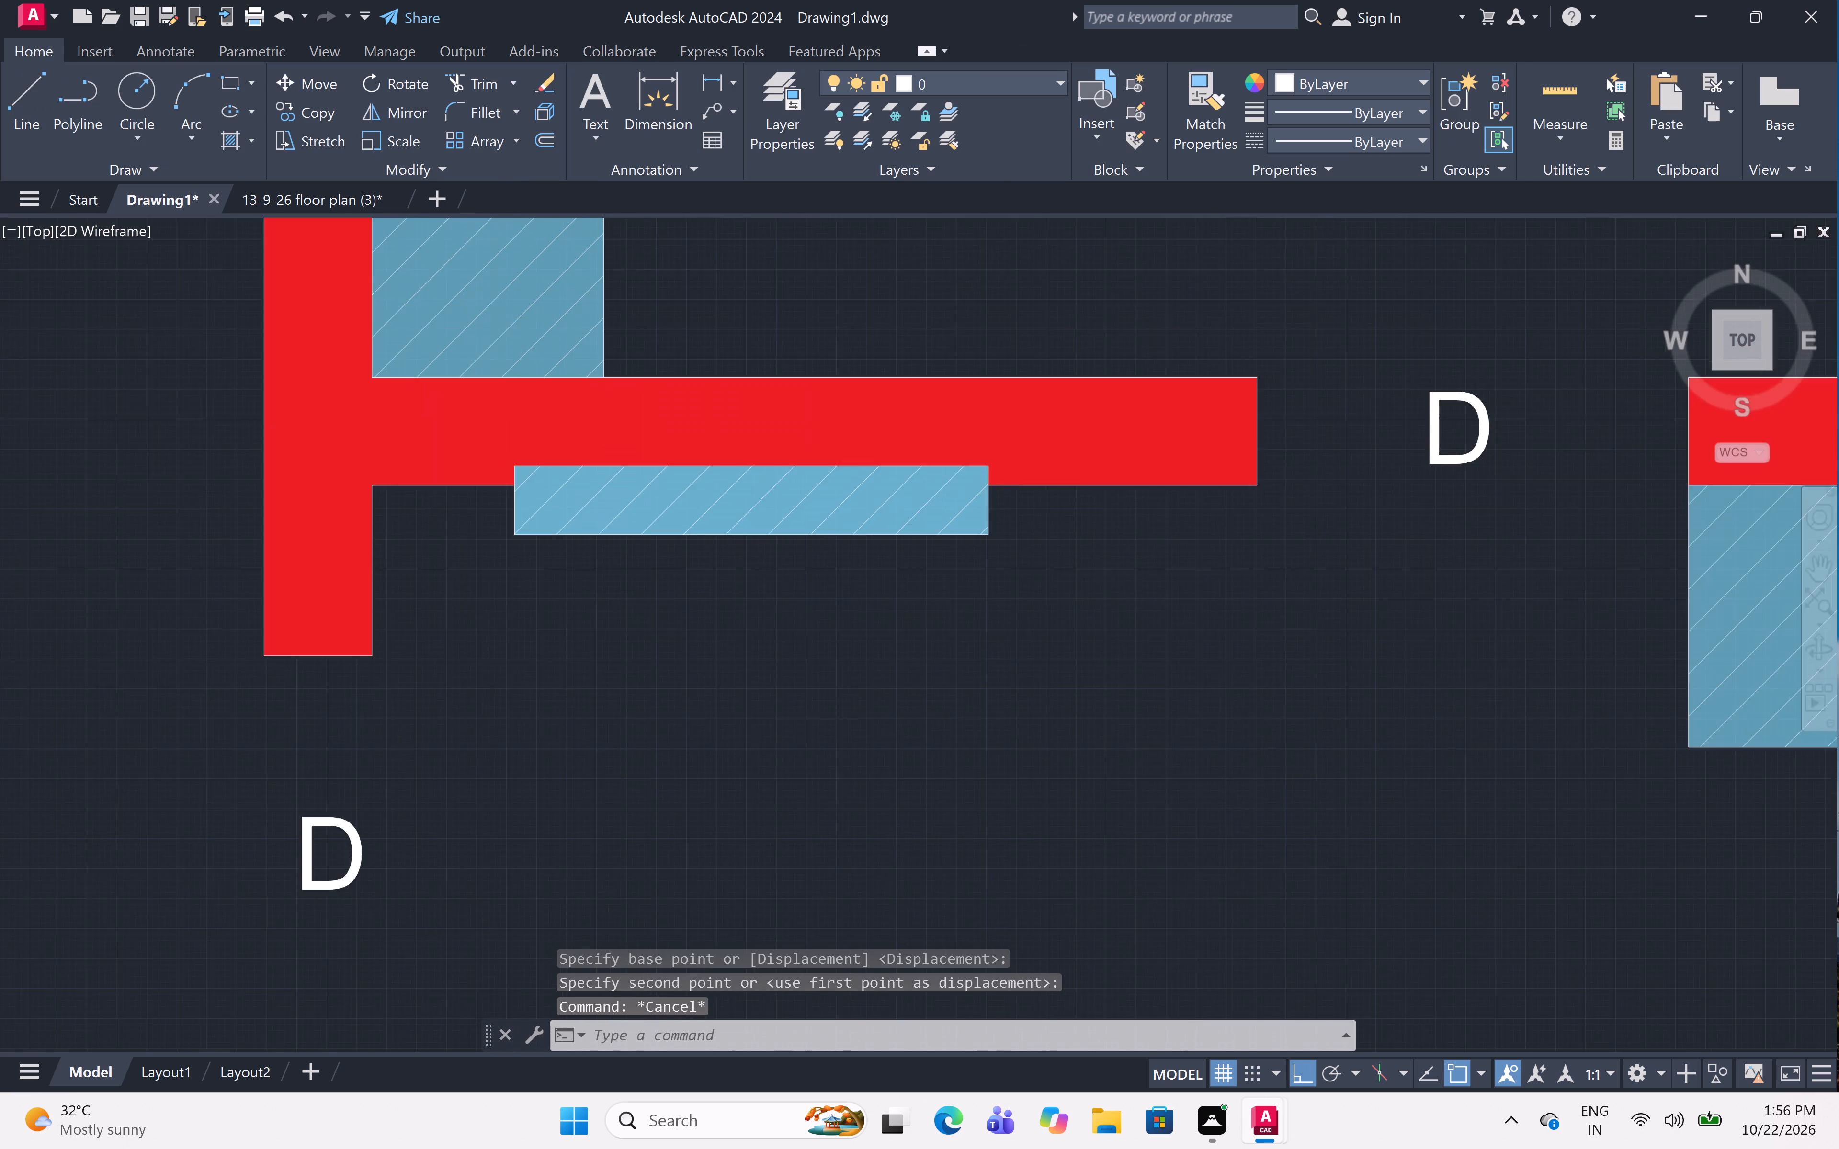
middle_drag(657, 602, 661, 728)
scroll(774, 505, down, 4)
middle_drag(793, 616, 790, 603)
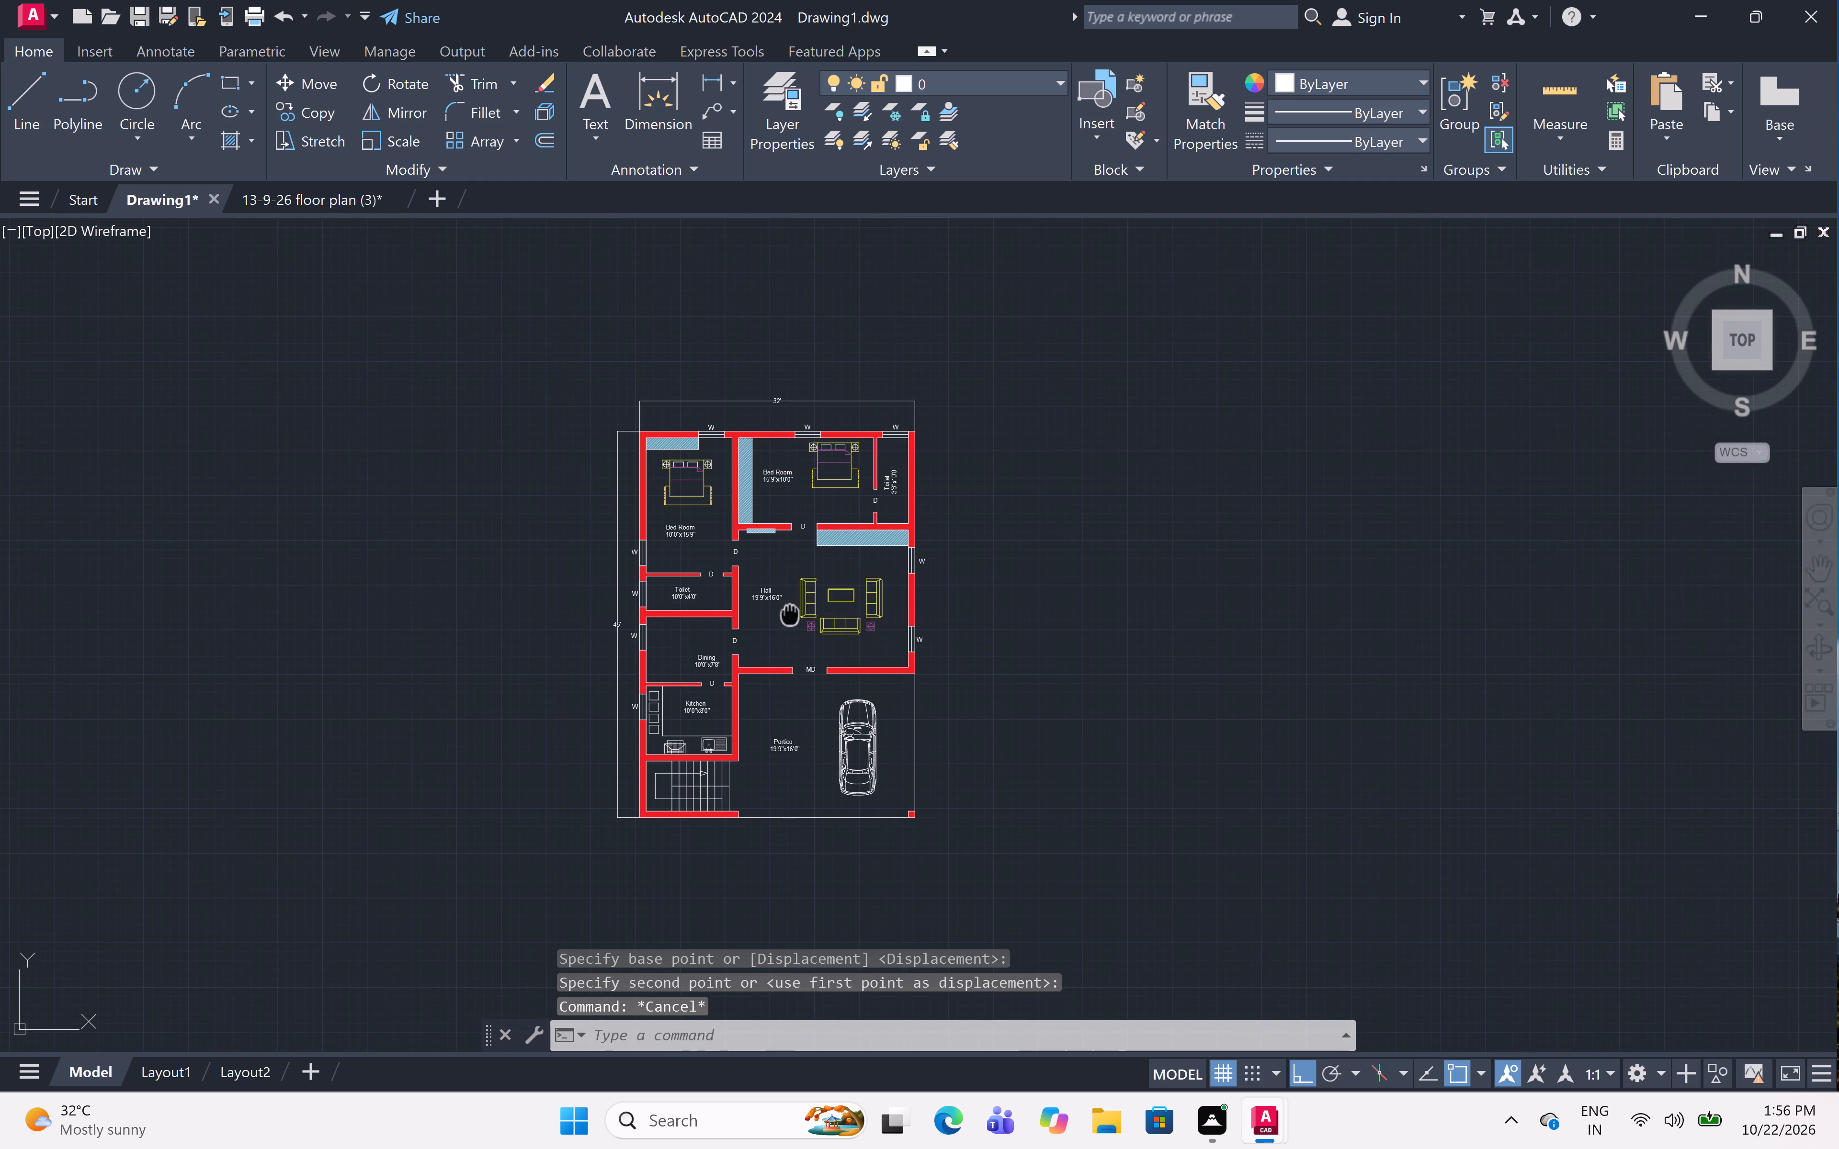
middle_drag(790, 603, 804, 579)
text(re)
text(c)
key(space)
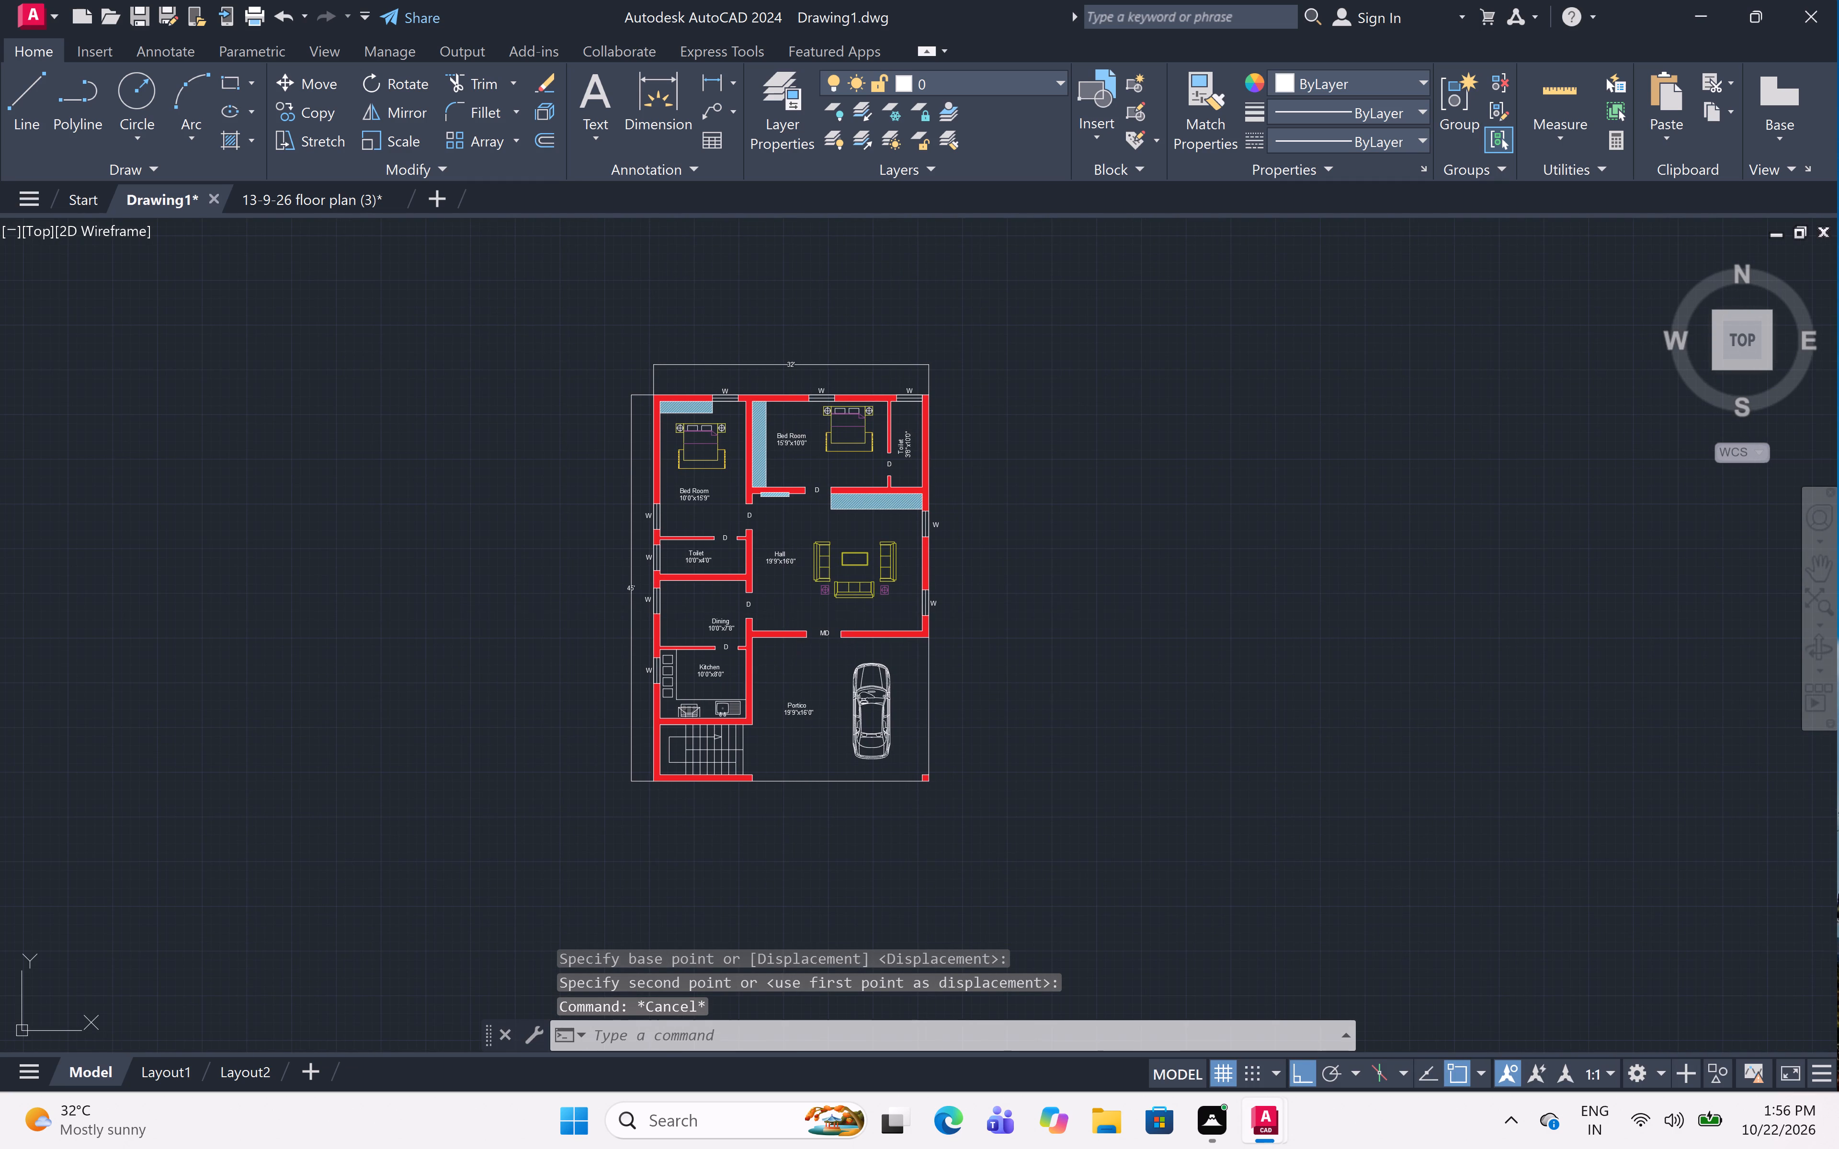
click(599, 336)
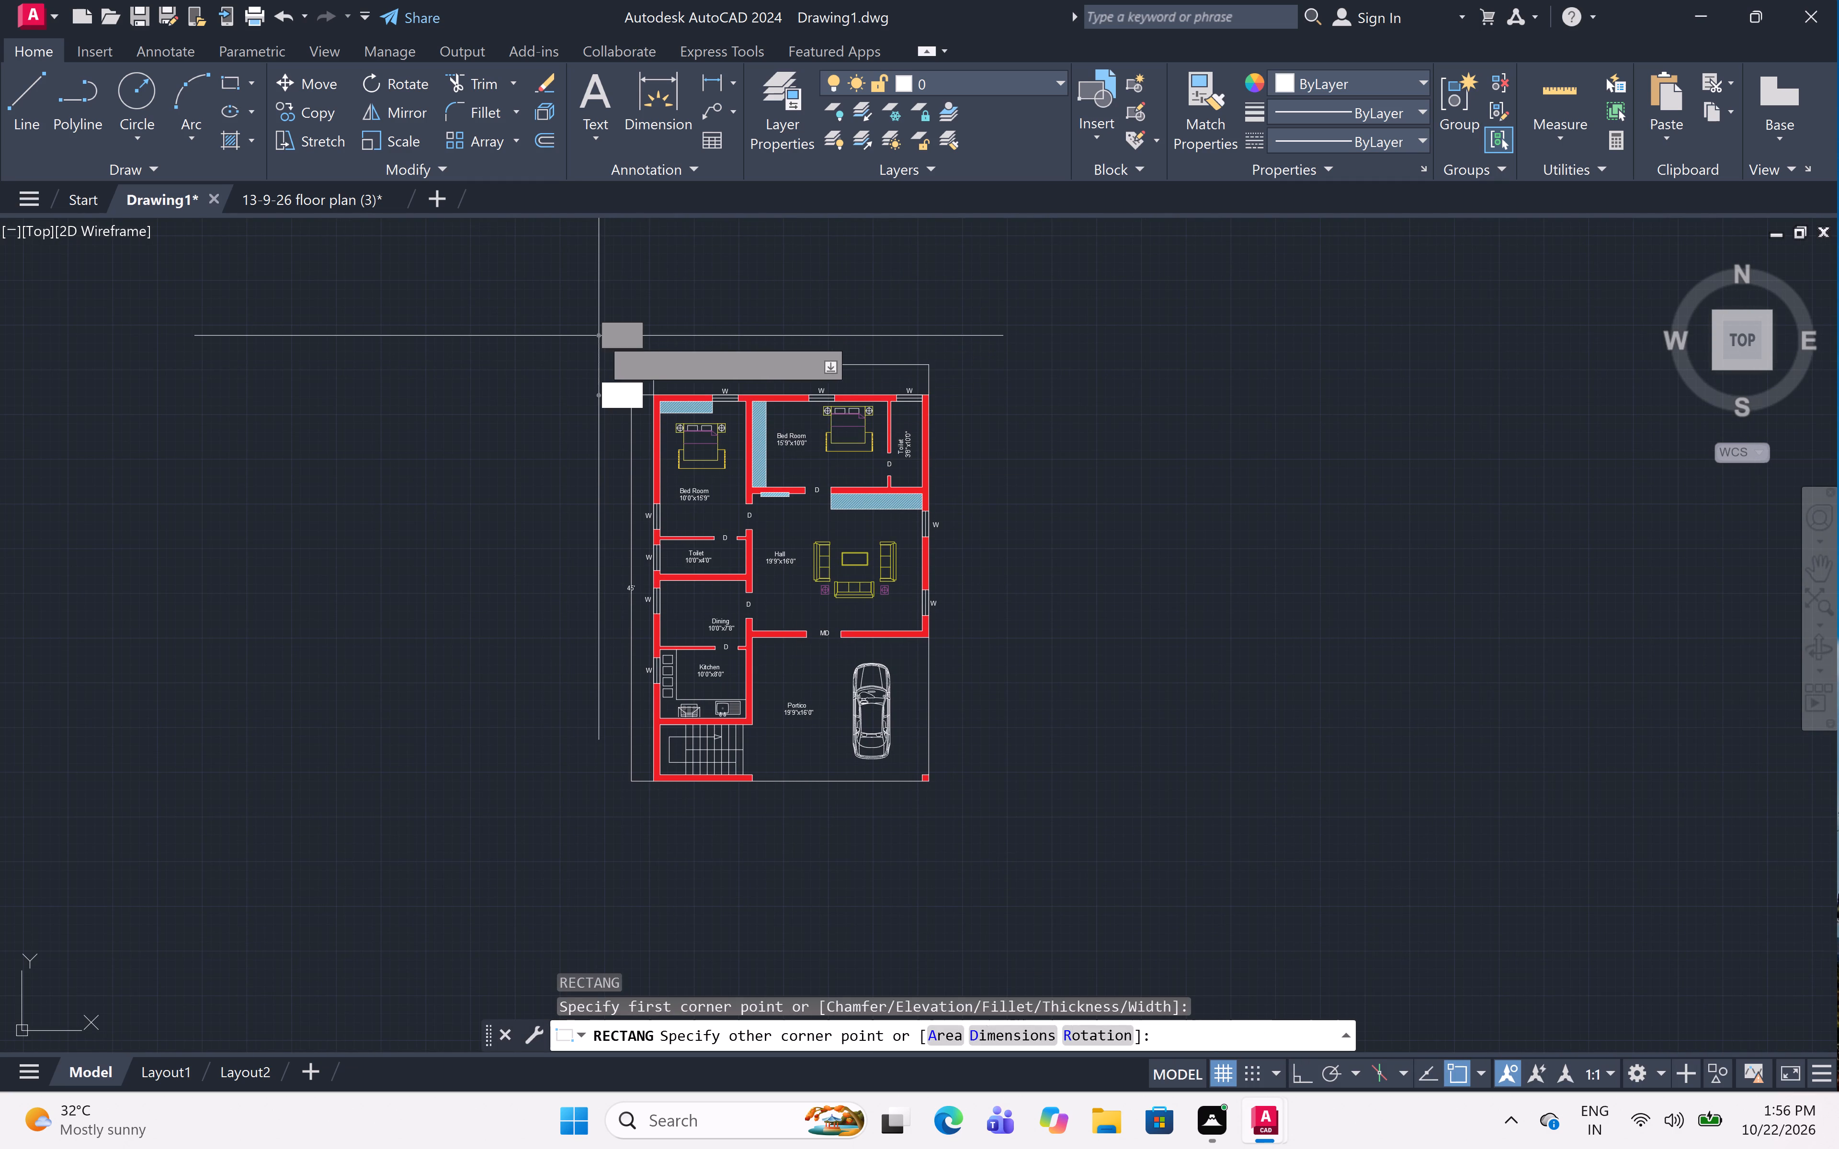
click(973, 824)
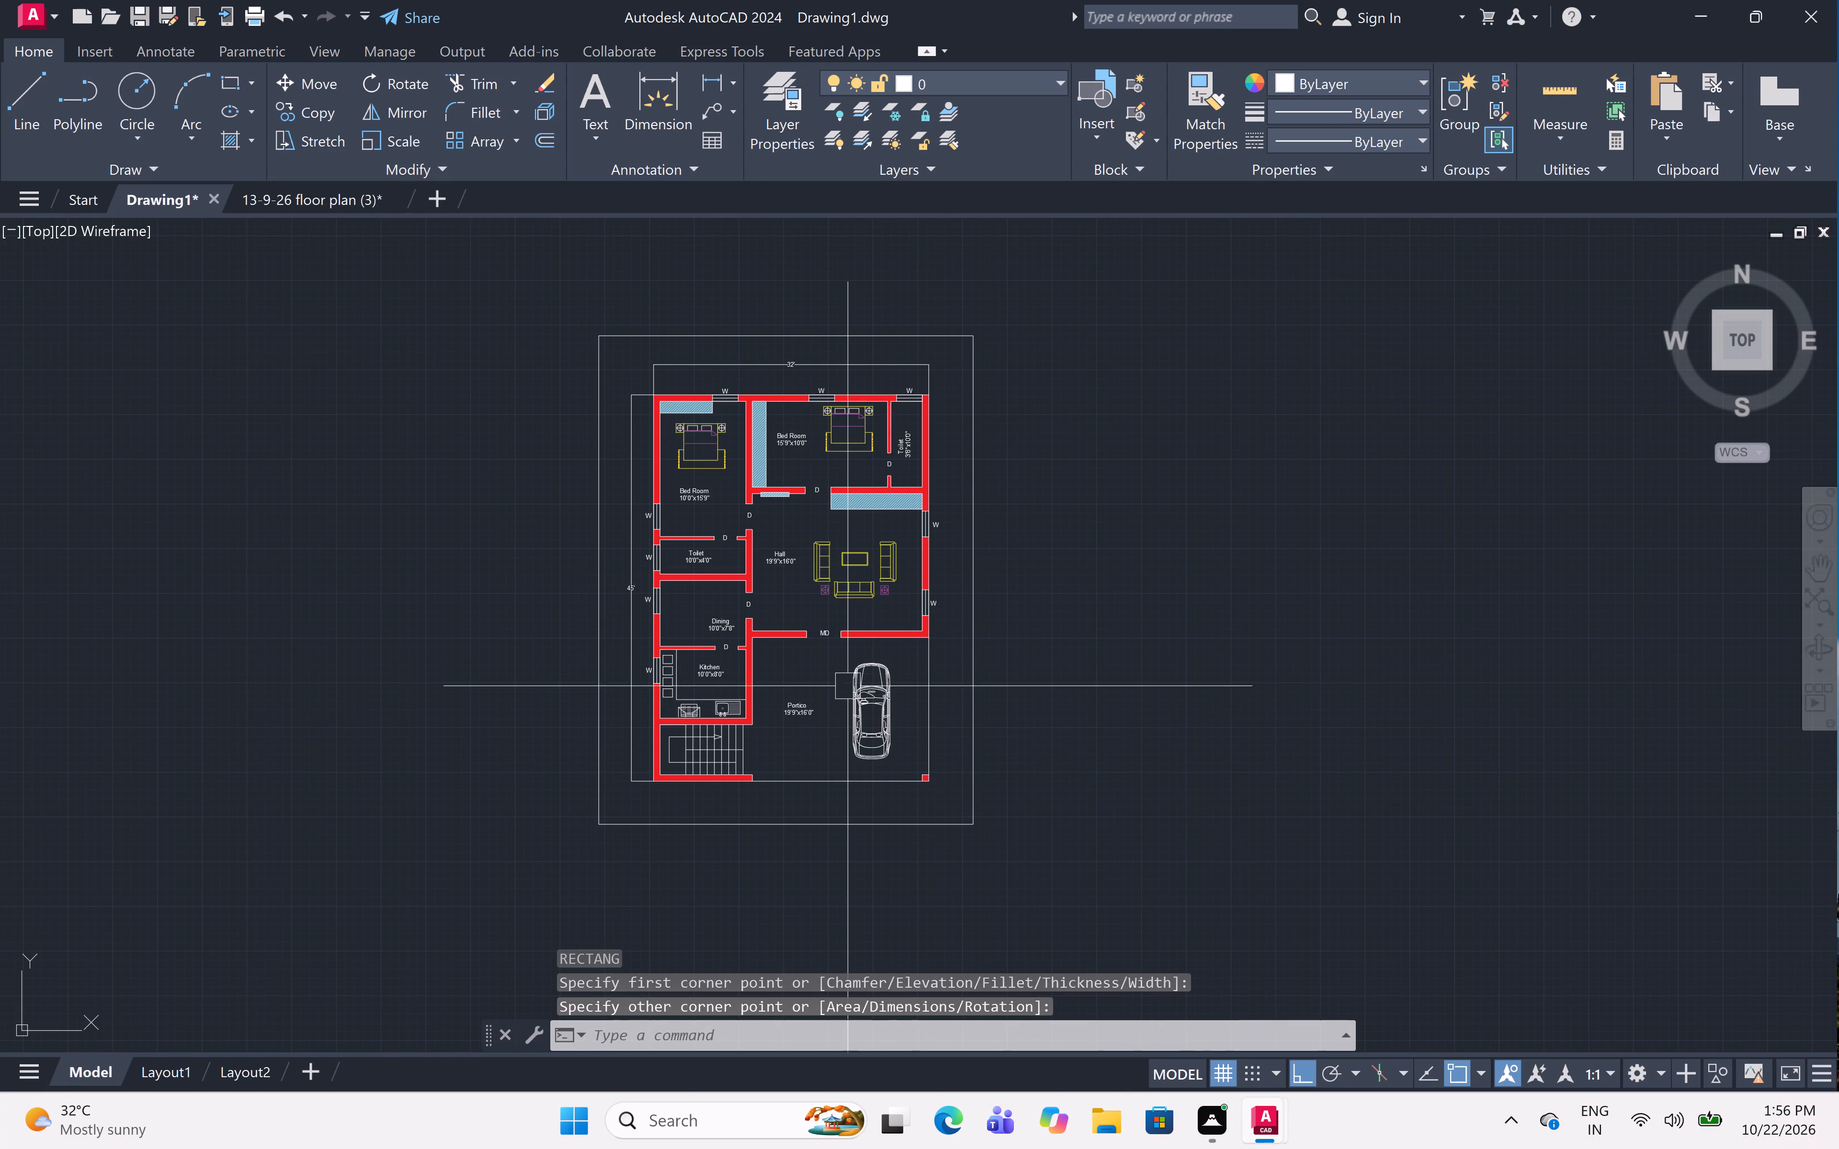
Turn Ortho off and move the Hall label slightly, keeping it between the wall and the sofa set.
scroll(812, 541, up, 3)
middle_drag(727, 603, 839, 539)
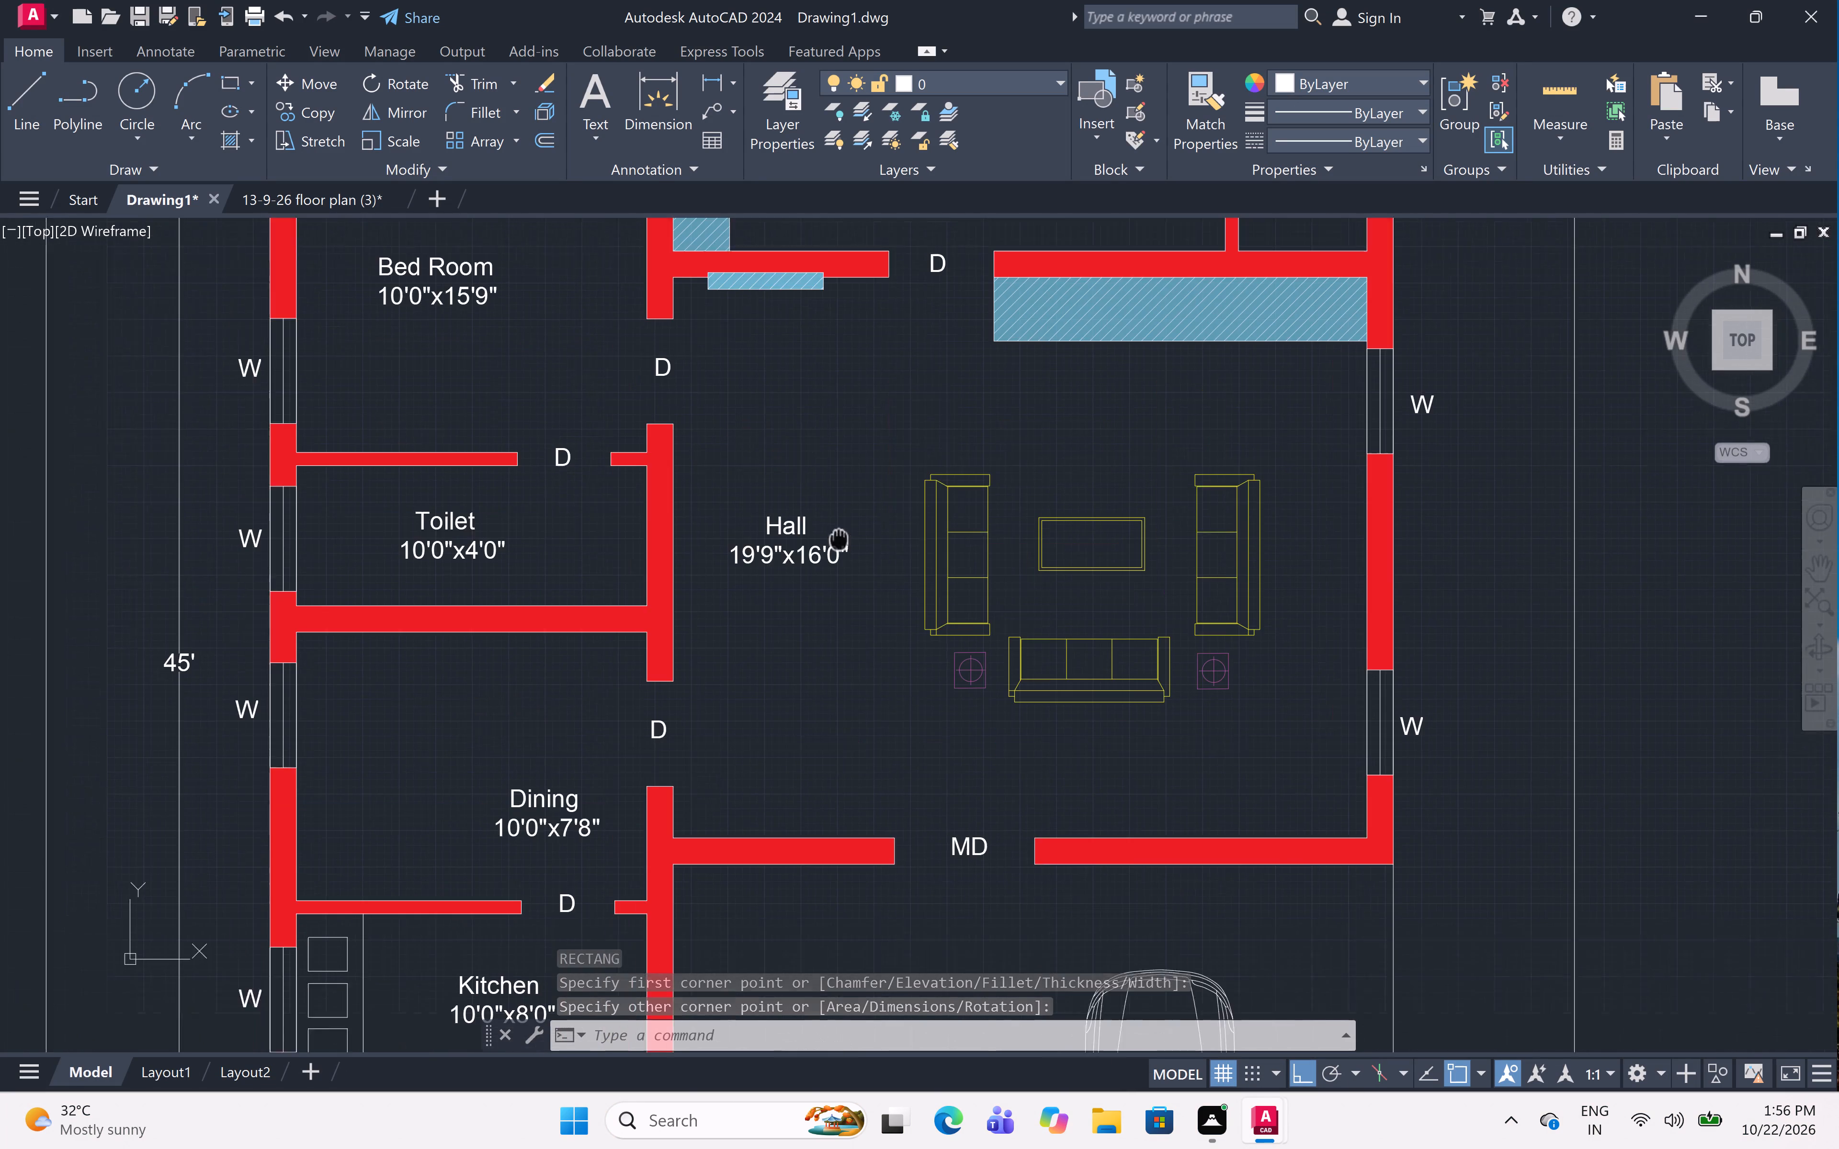
click(748, 541)
key(m)
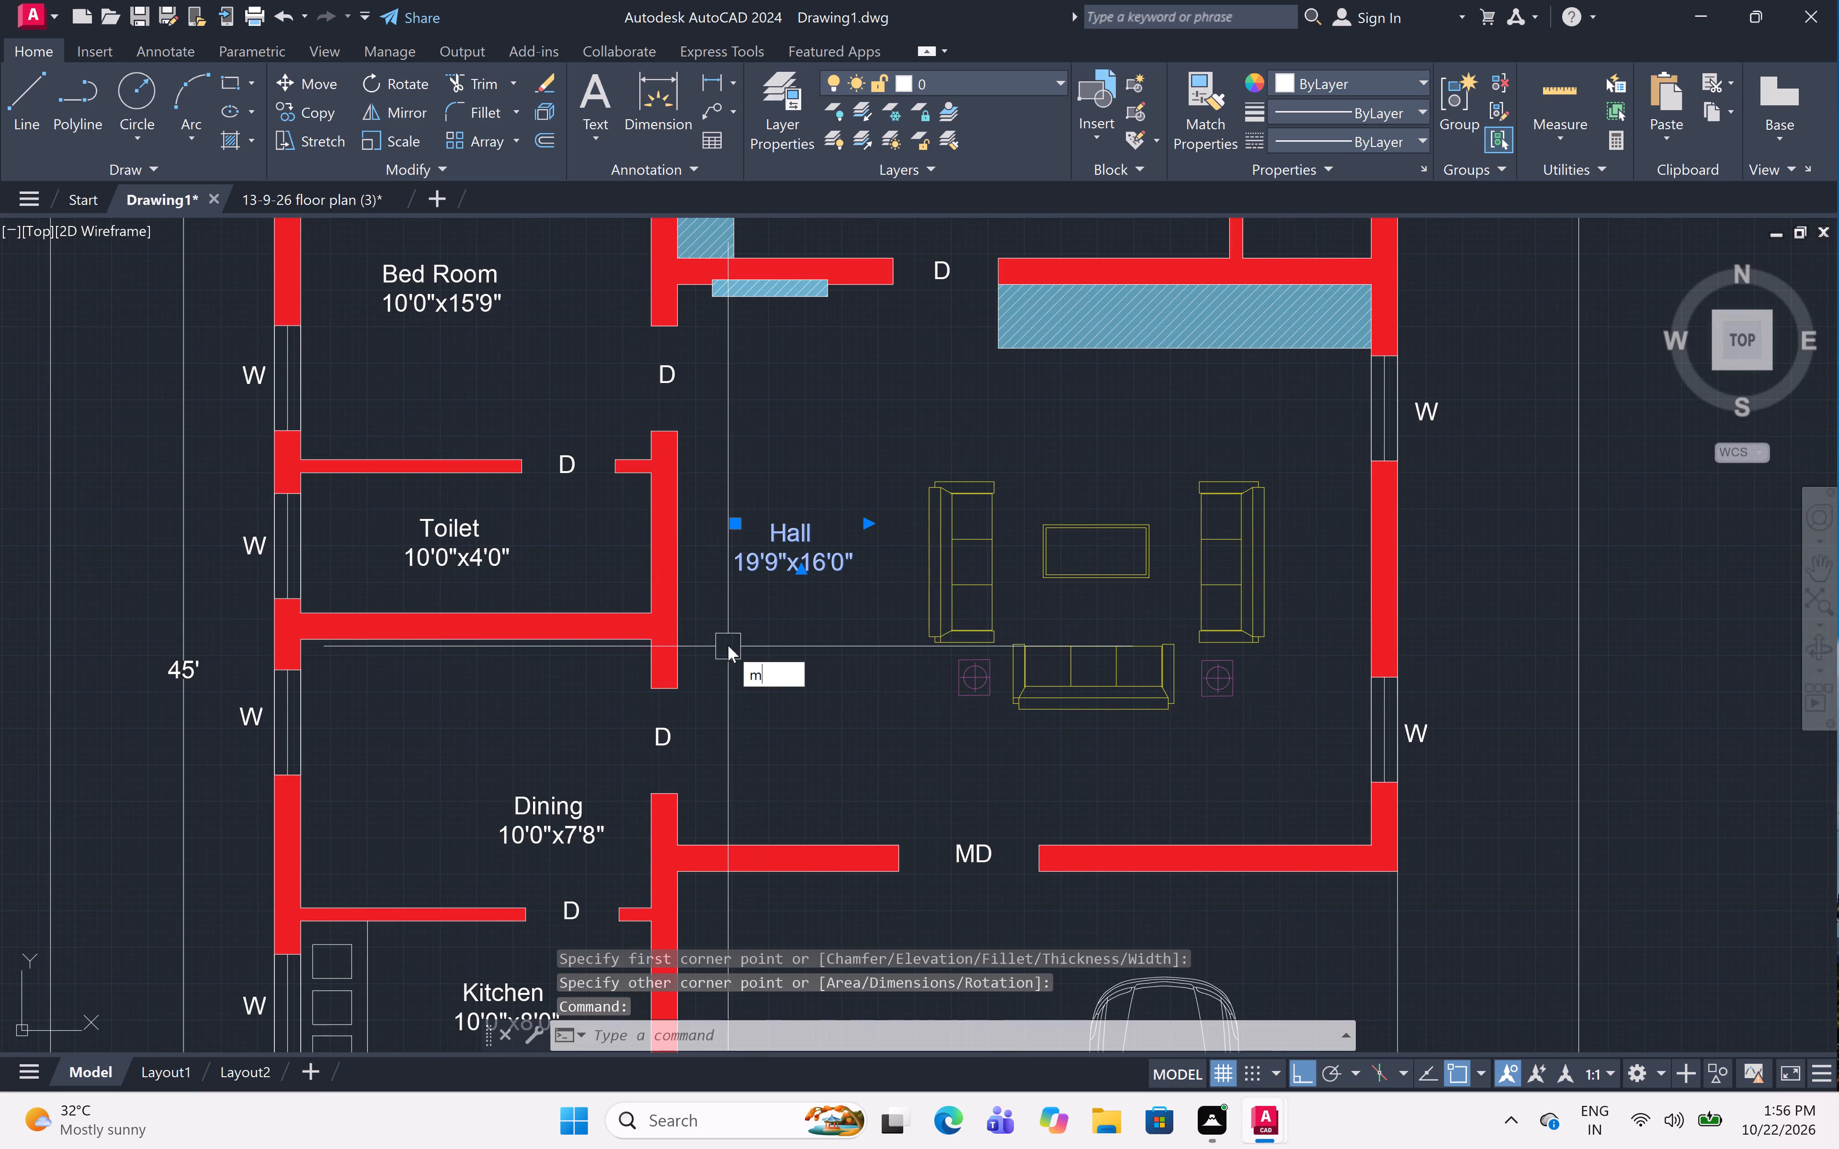
key(space)
click(795, 546)
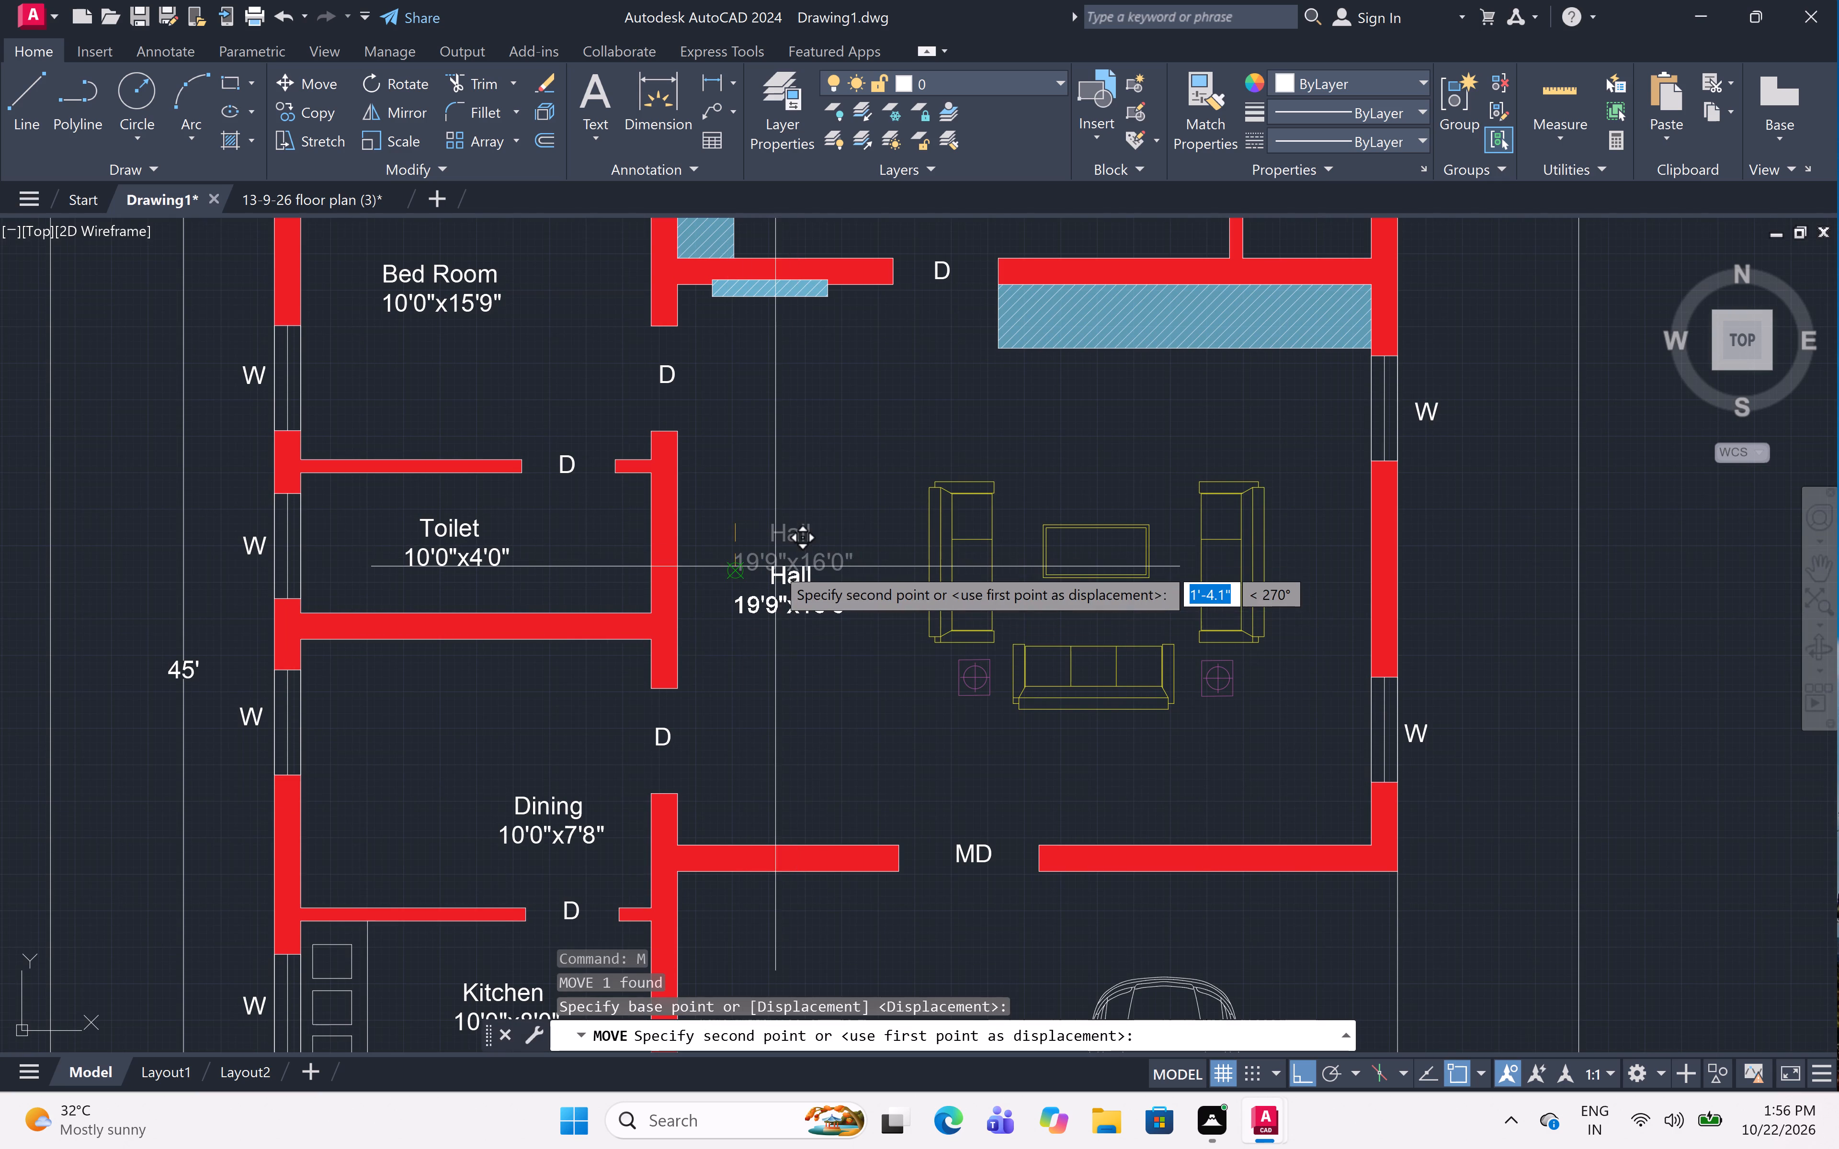
scroll(775, 566, up, 4)
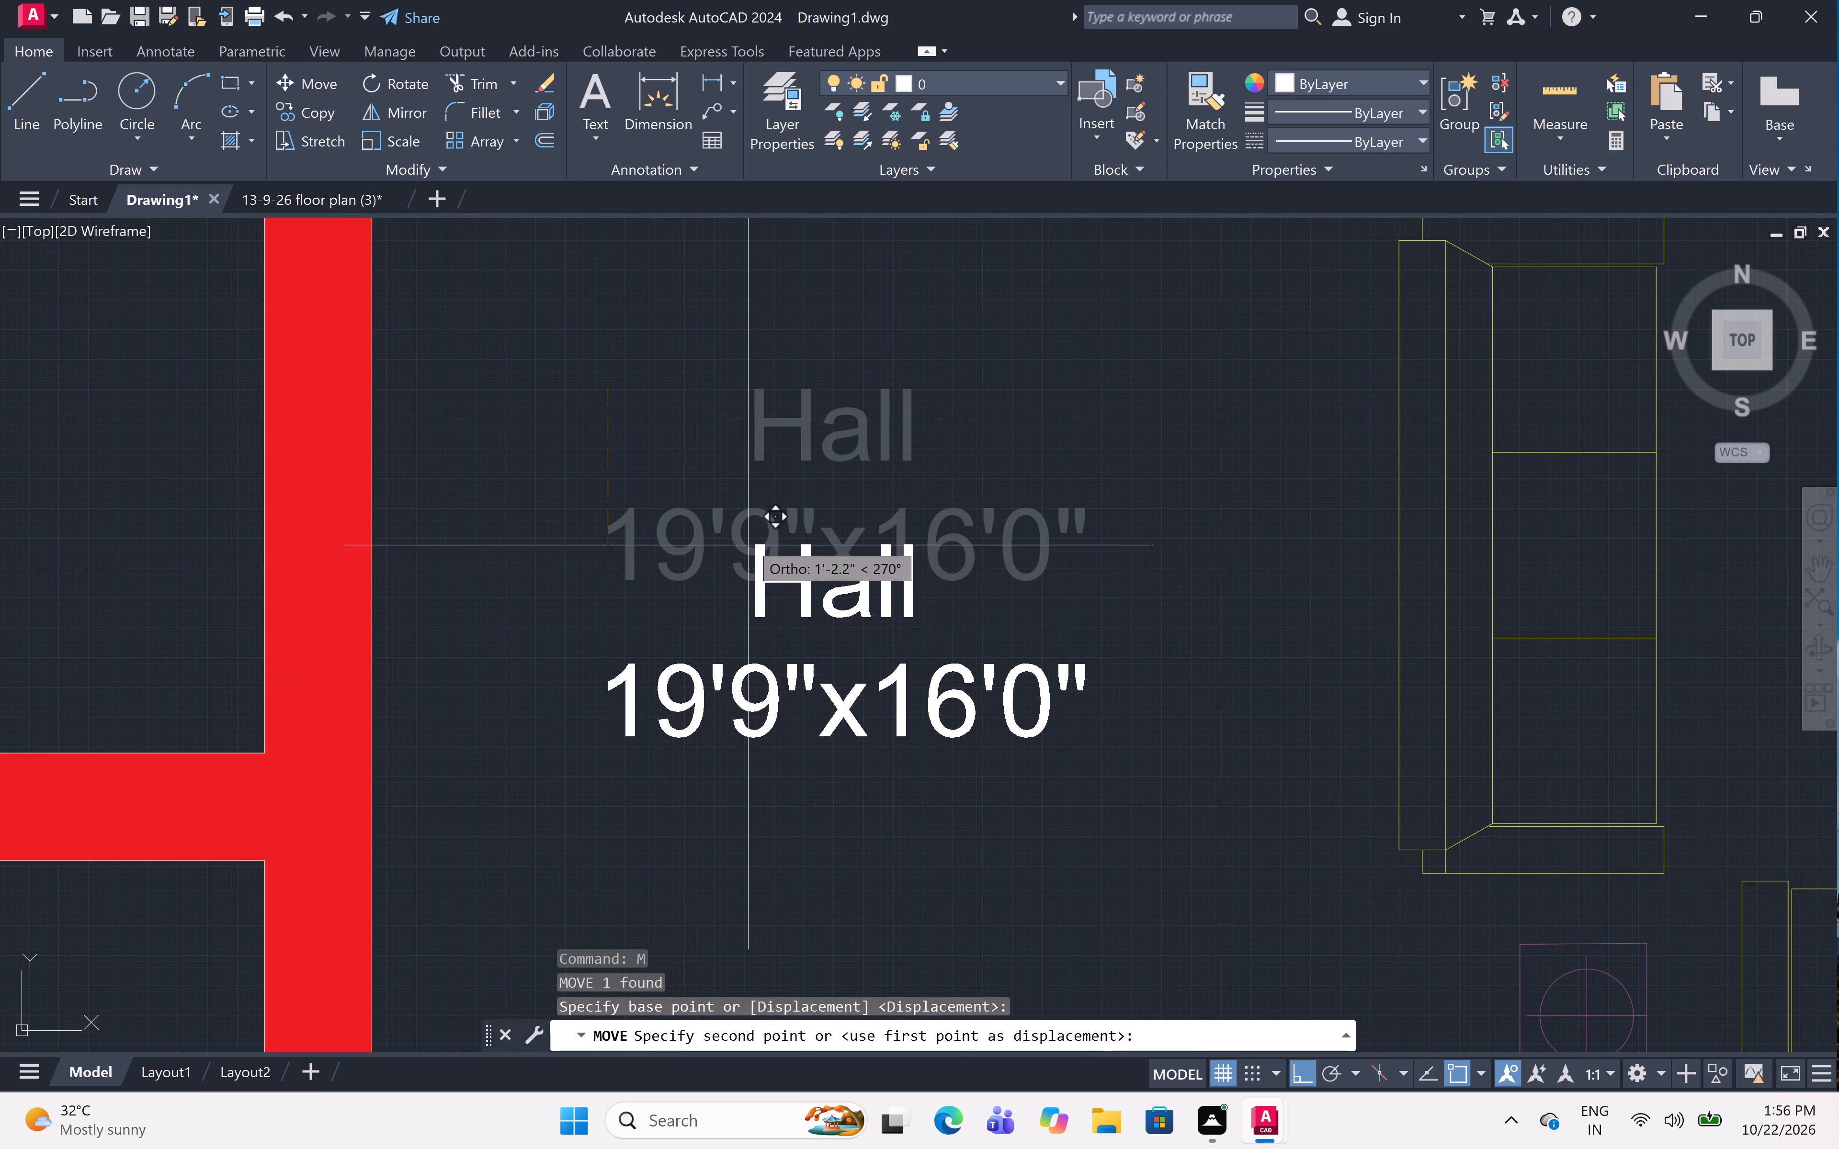
key(F8)
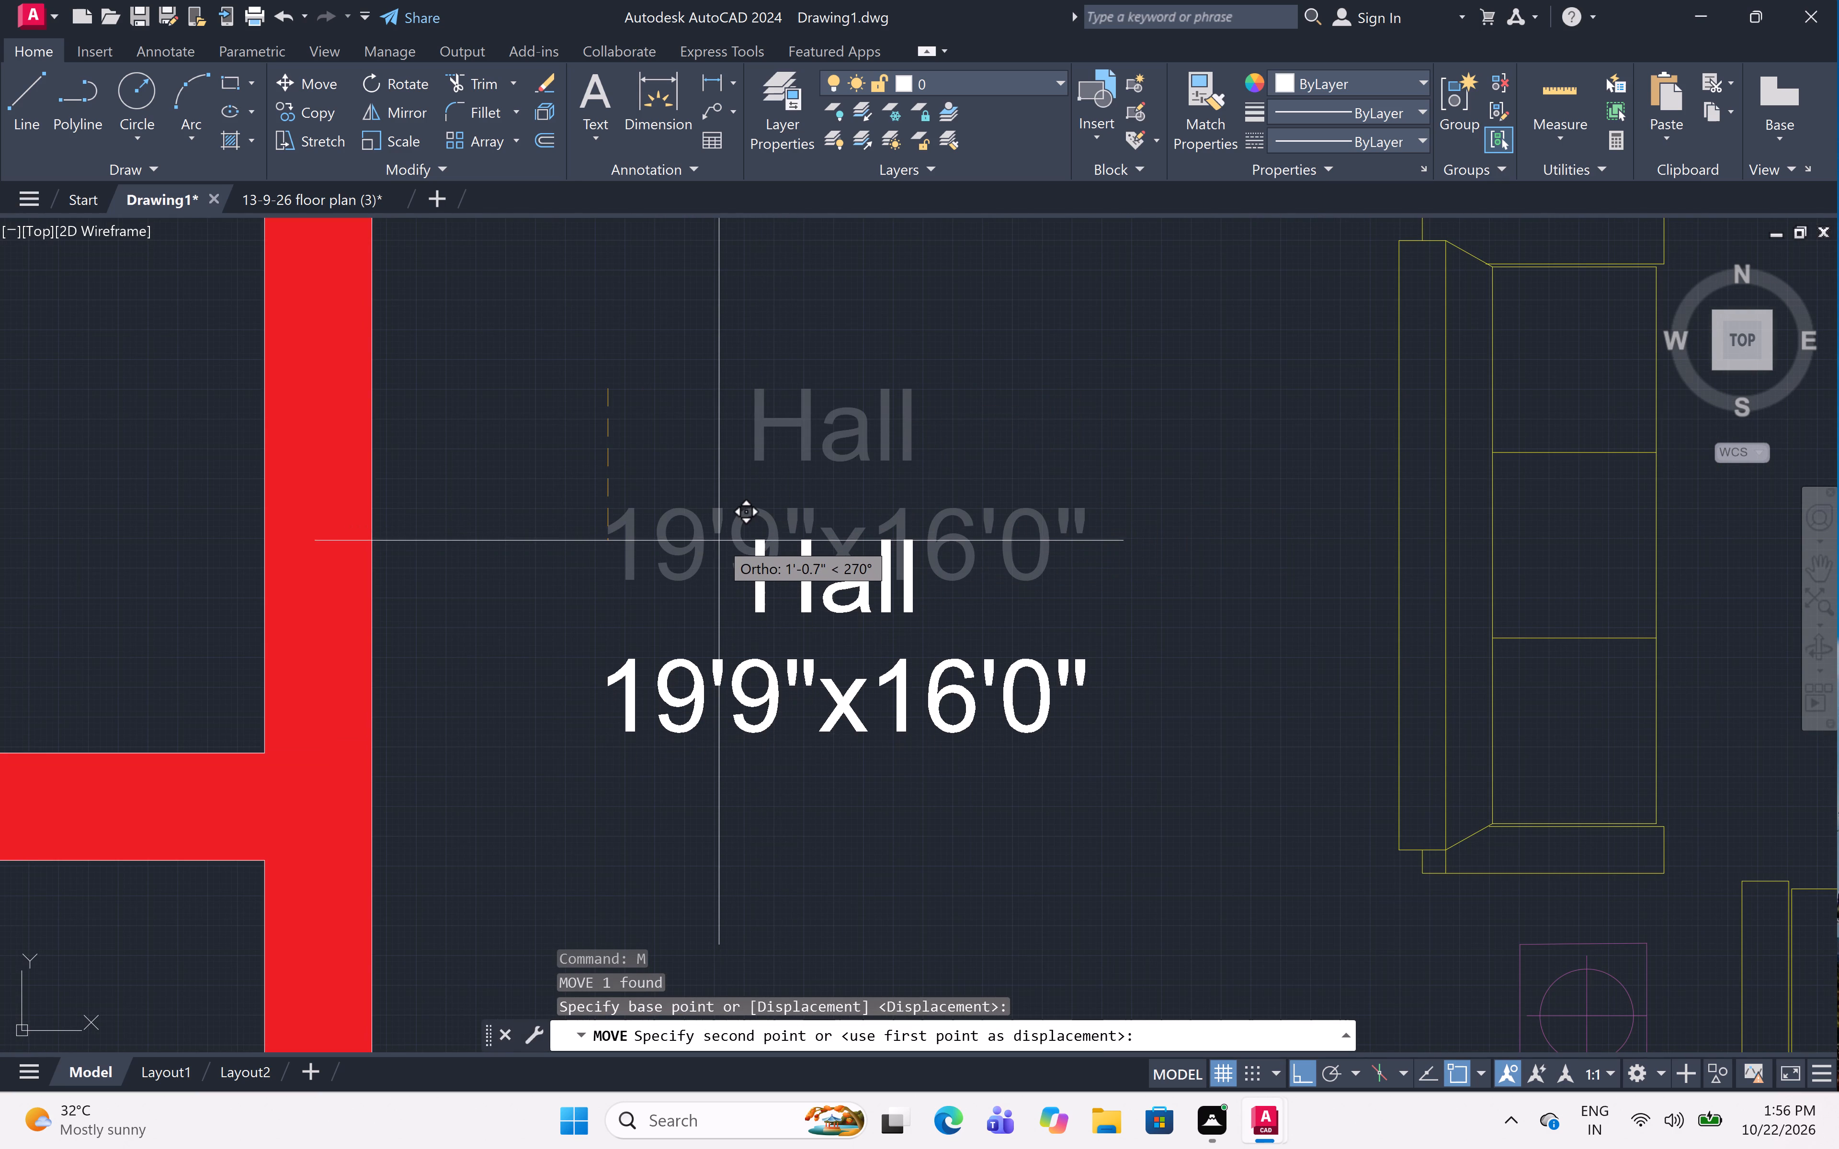
click(666, 447)
Stretch the lower edge of the small light-blue wall unit's rectangle in the hall downward by about 3.7 inches.
scroll(761, 385, down, 5)
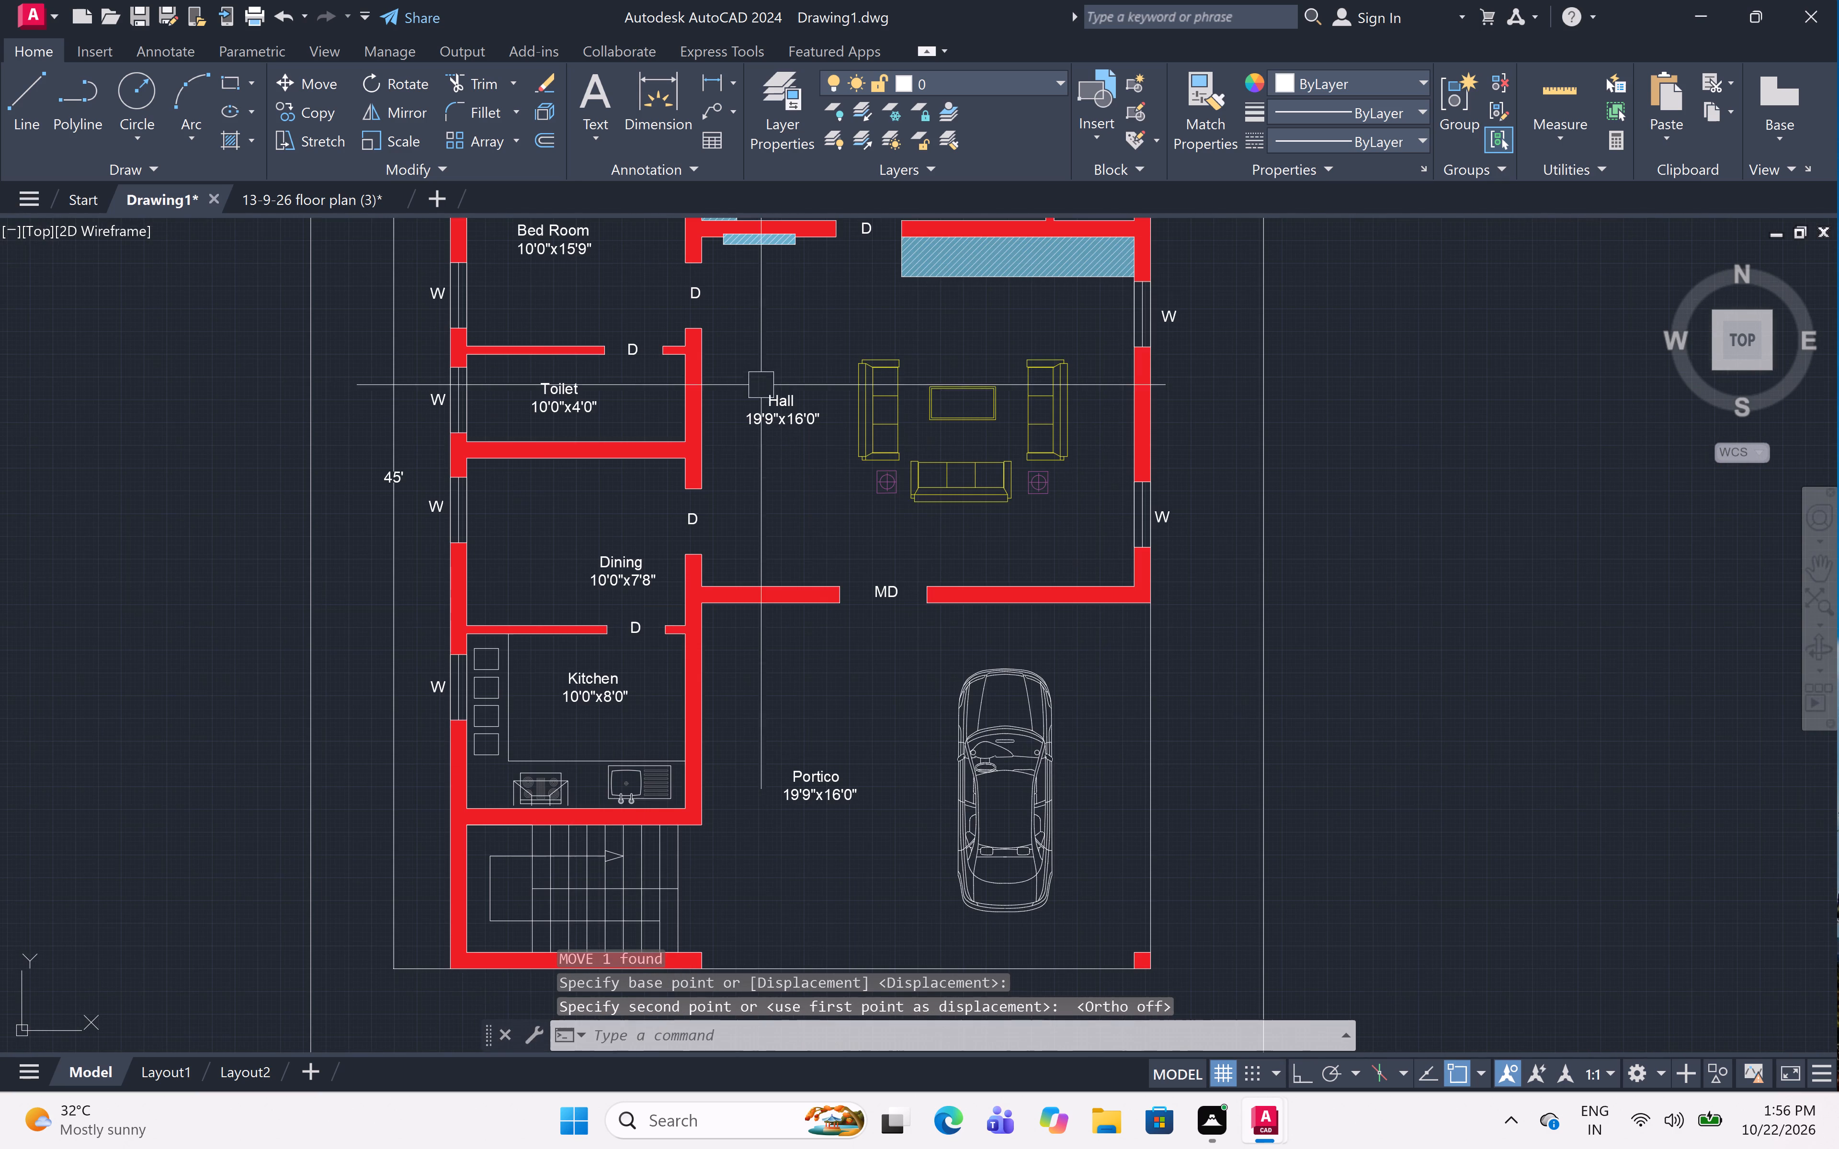
middle_drag(797, 632, 821, 518)
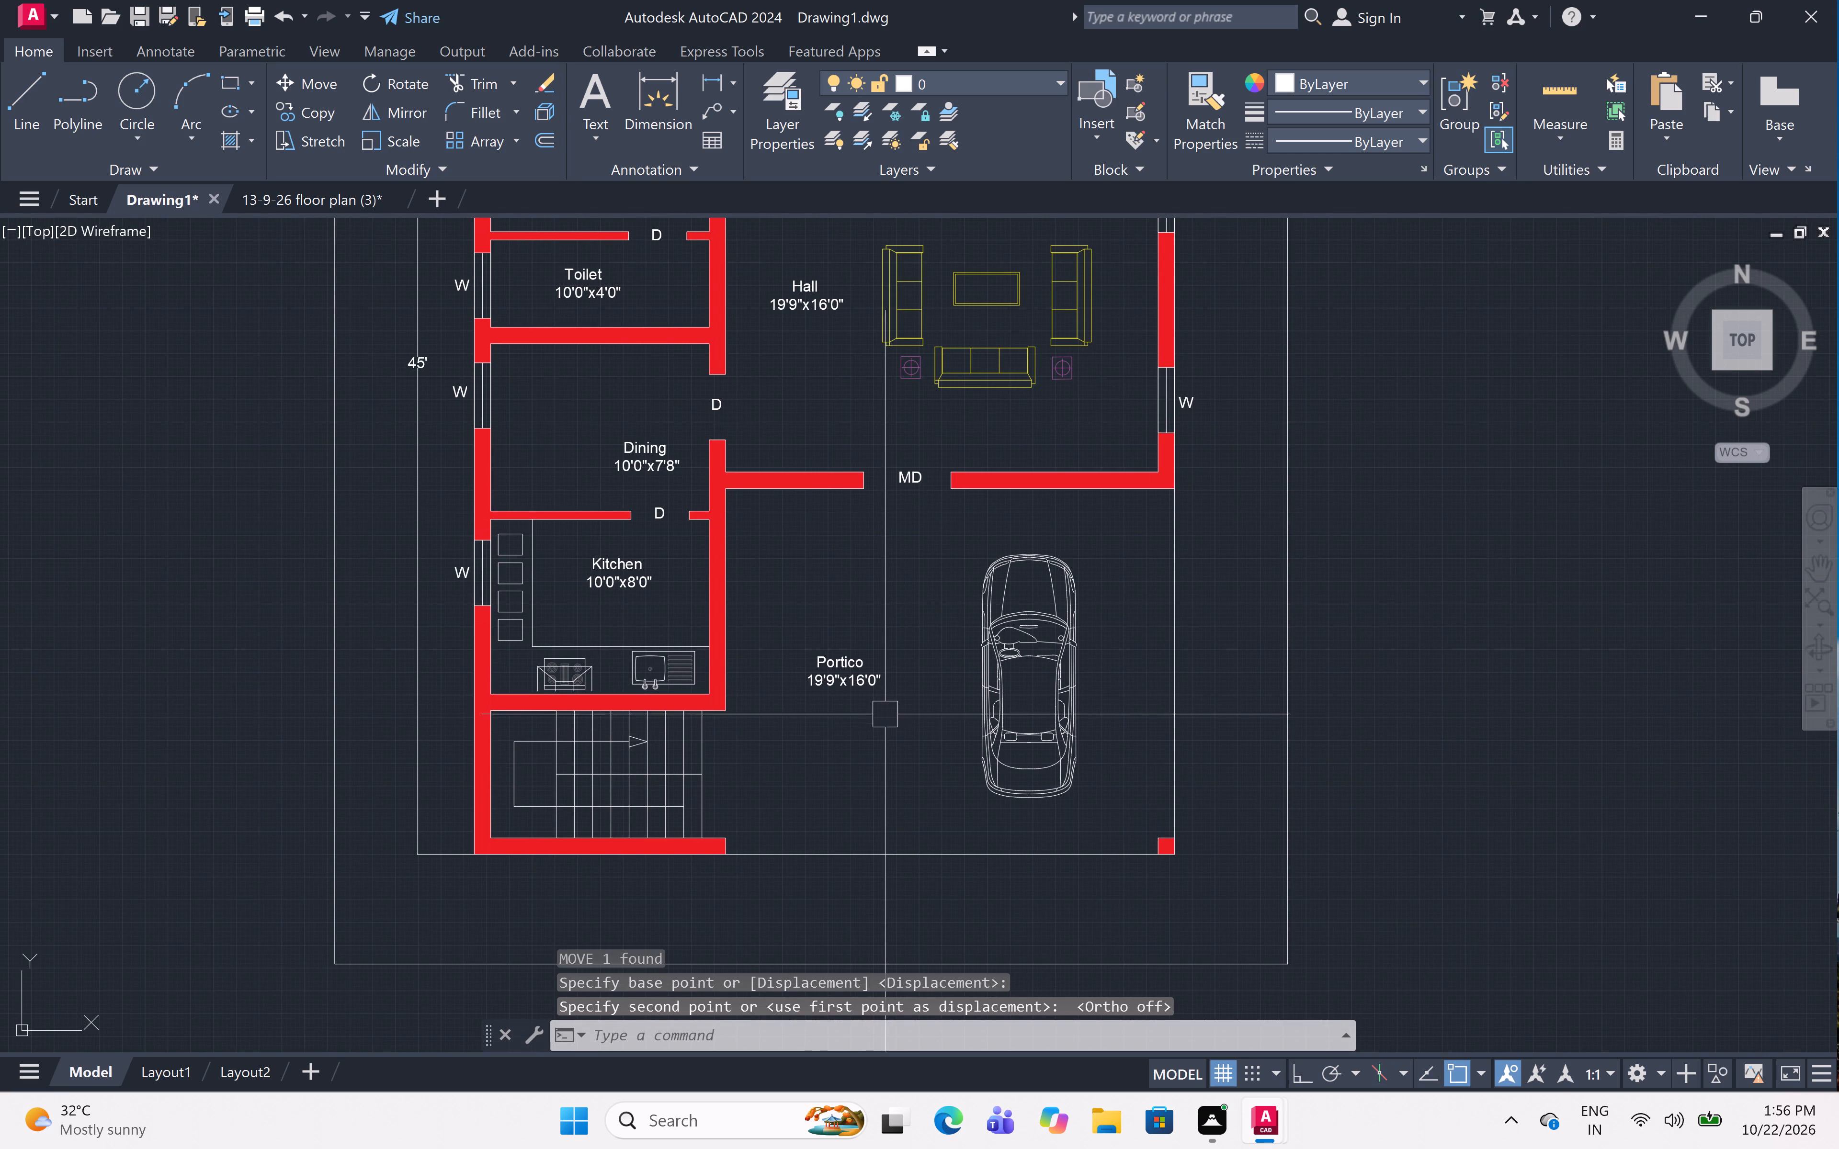
scroll(882, 697, up, 2)
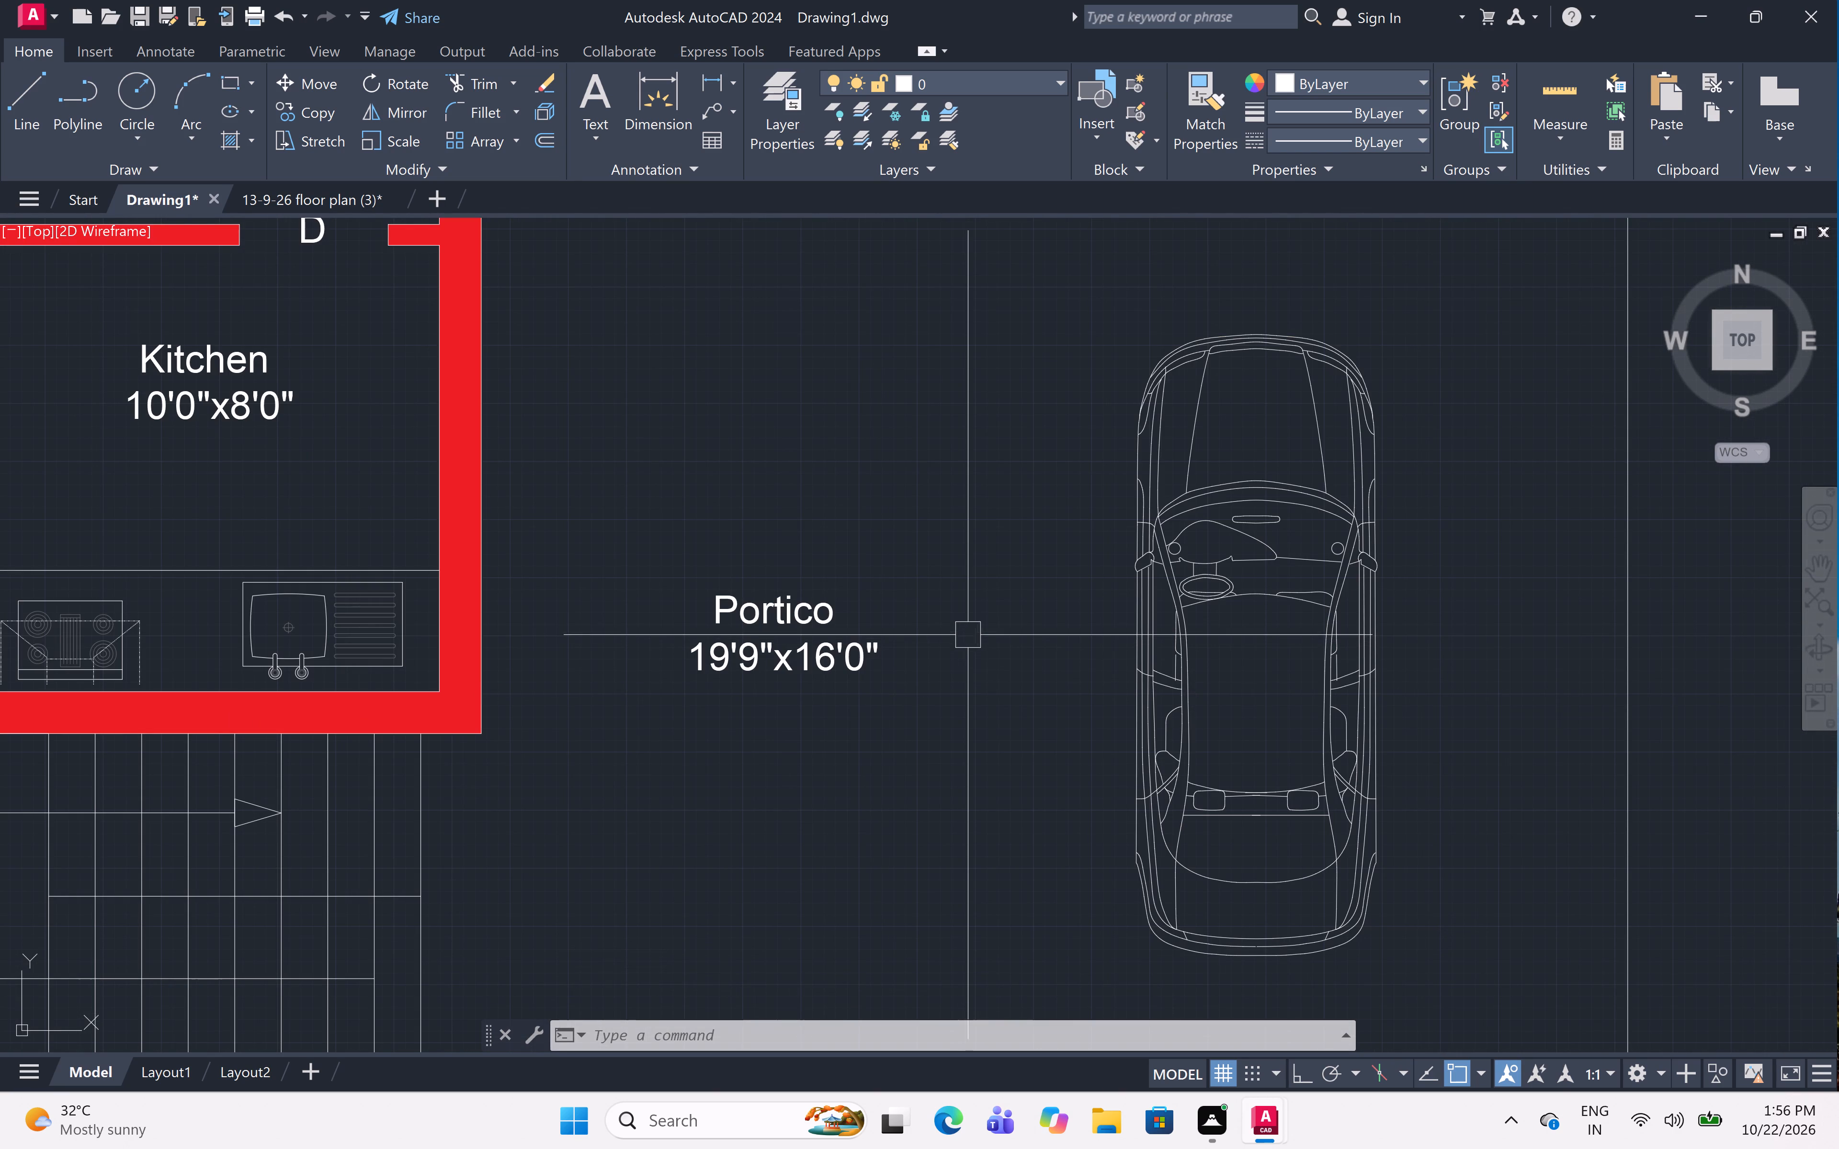
scroll(1006, 564, down, 3)
middle_drag(1001, 564, 956, 714)
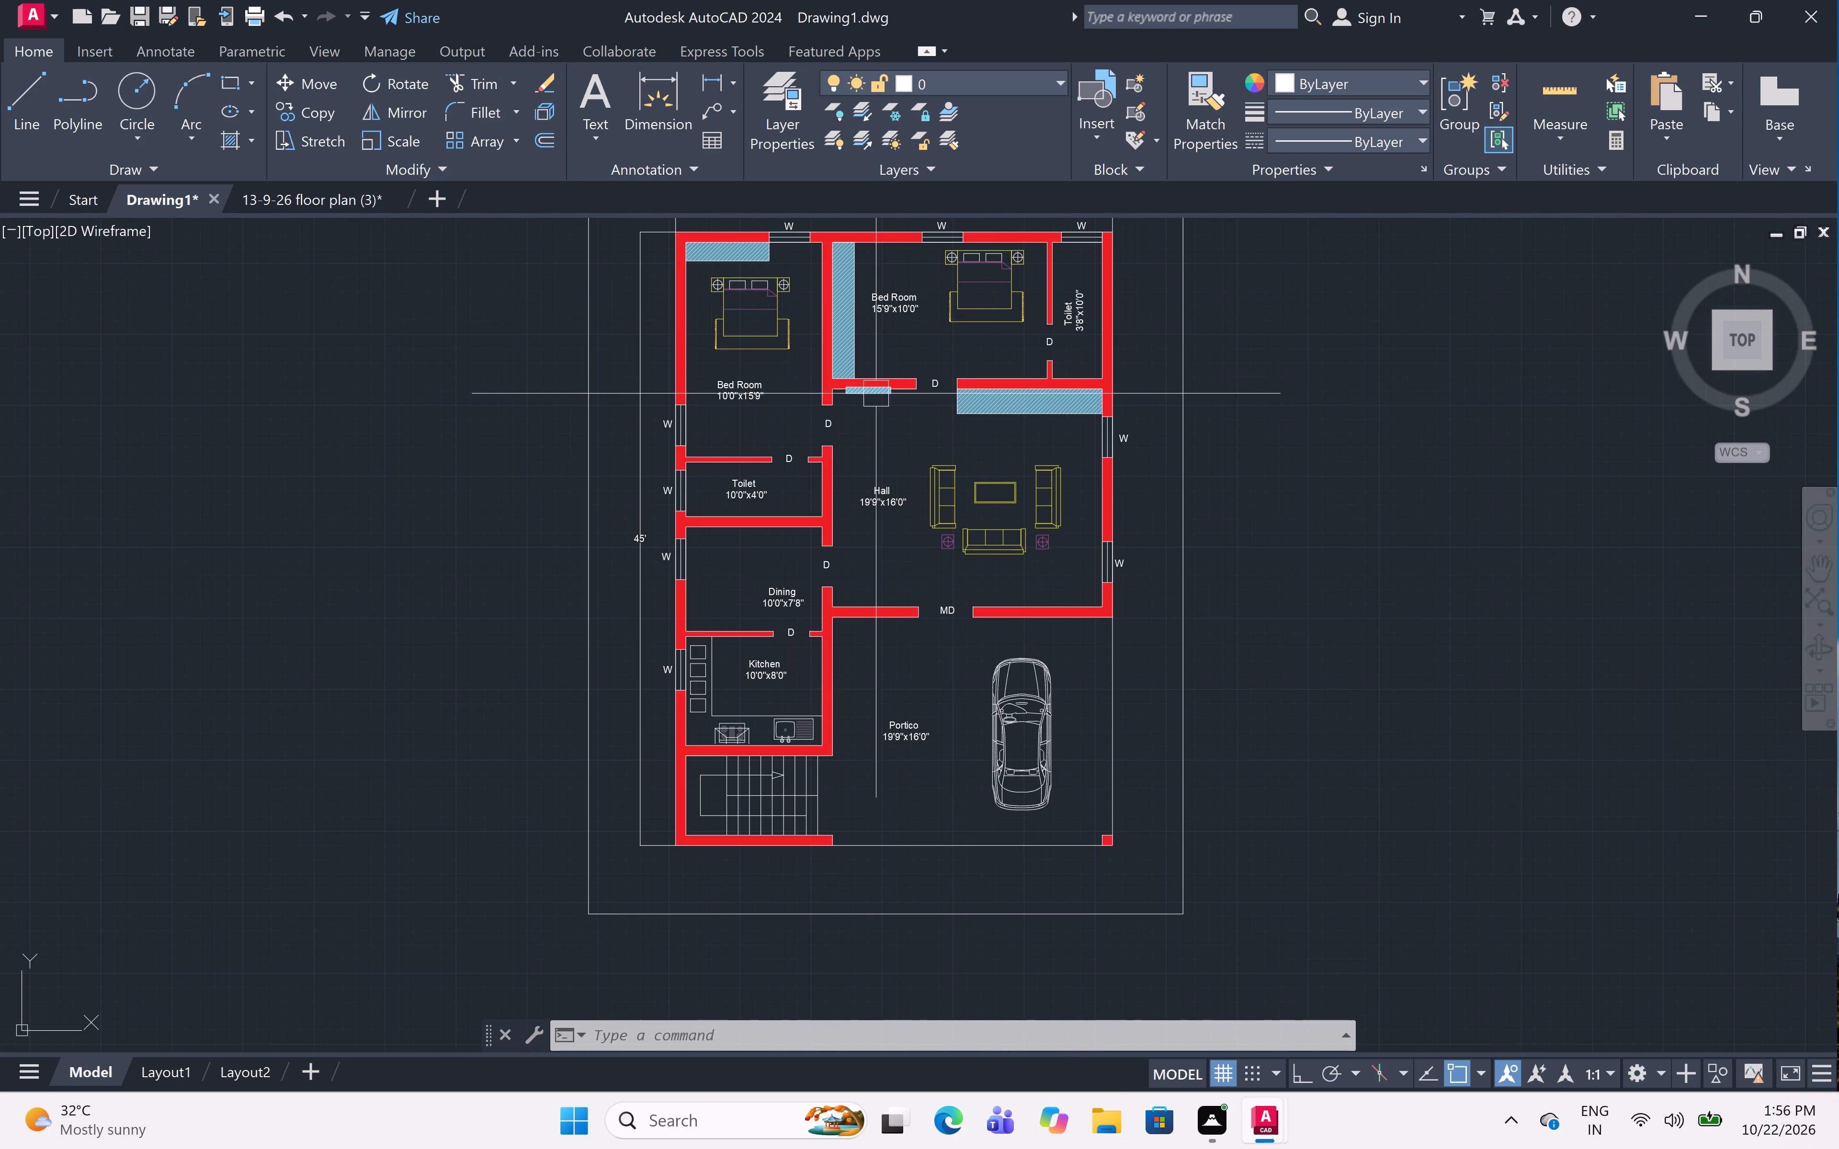
scroll(874, 392, up, 4)
scroll(816, 401, up, 1)
click(816, 403)
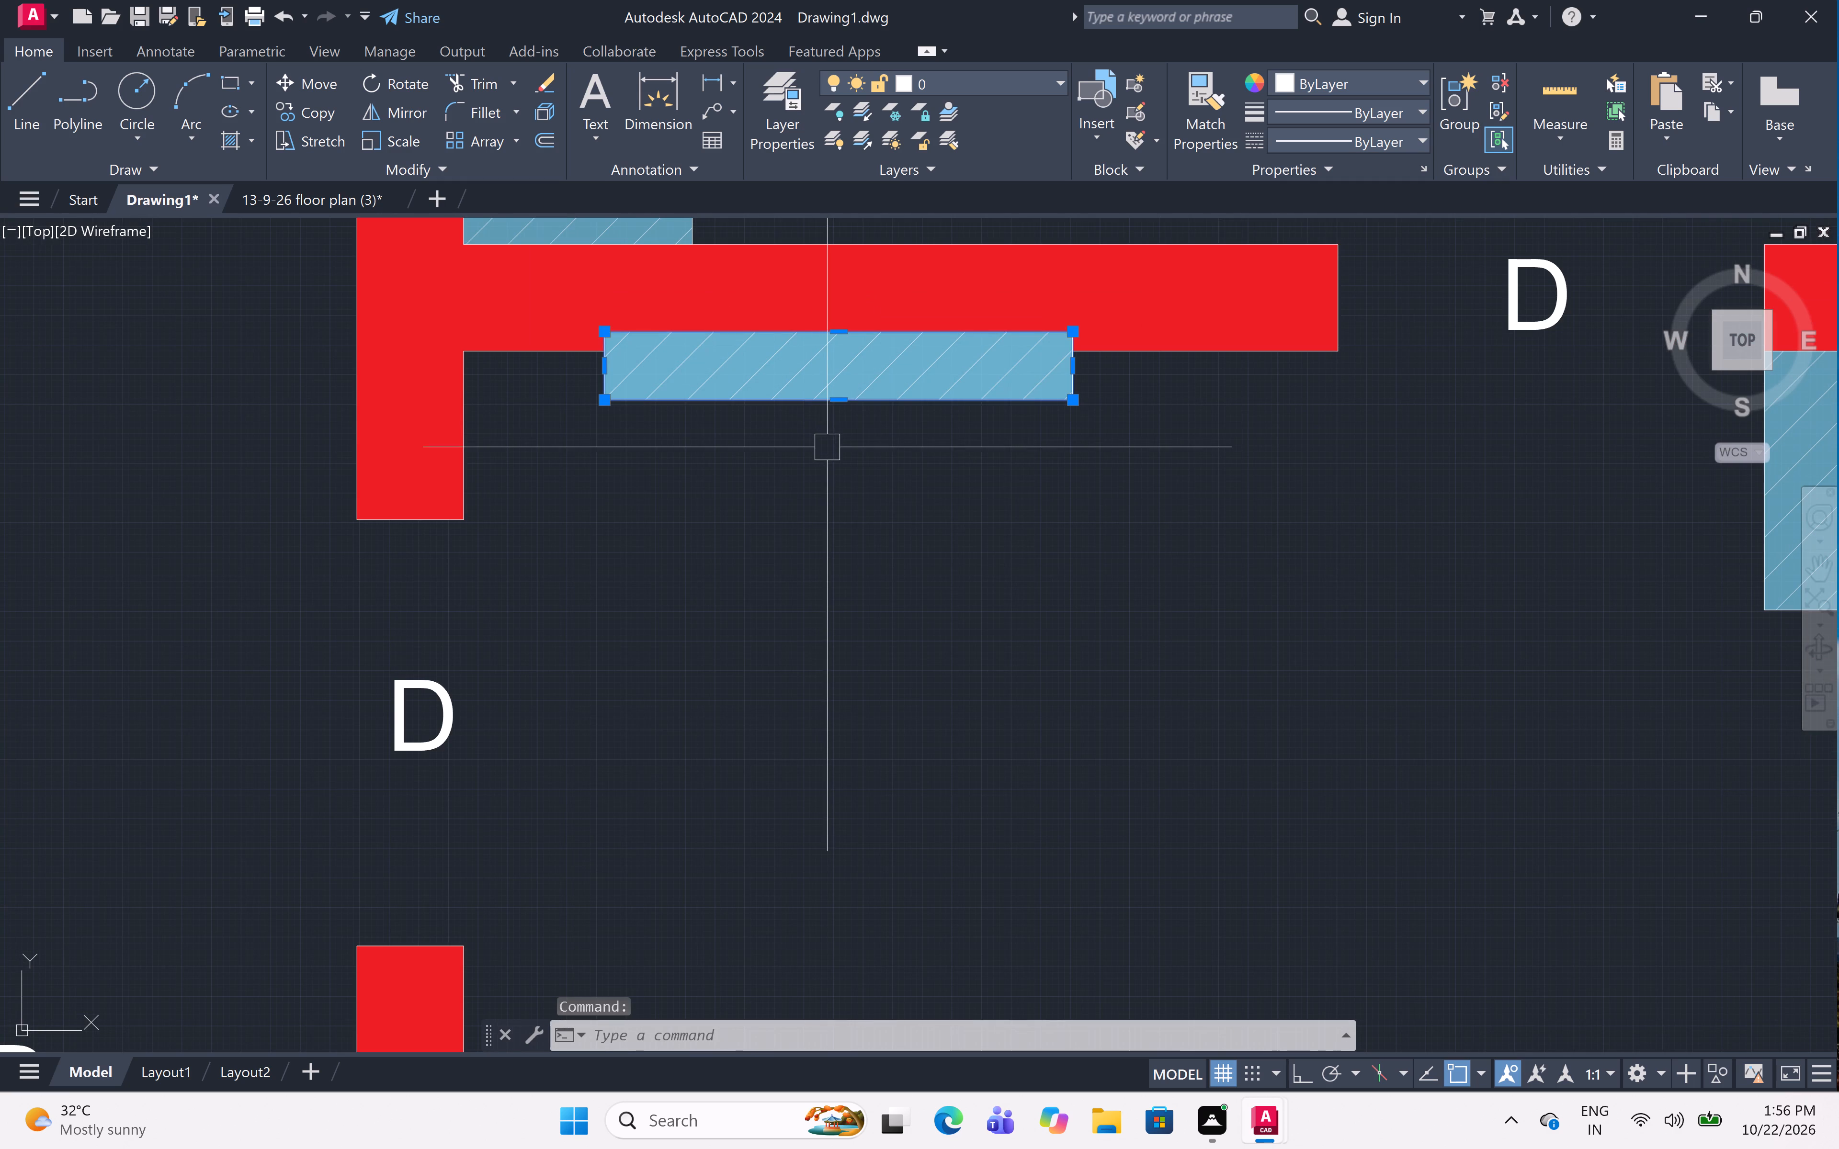
click(839, 406)
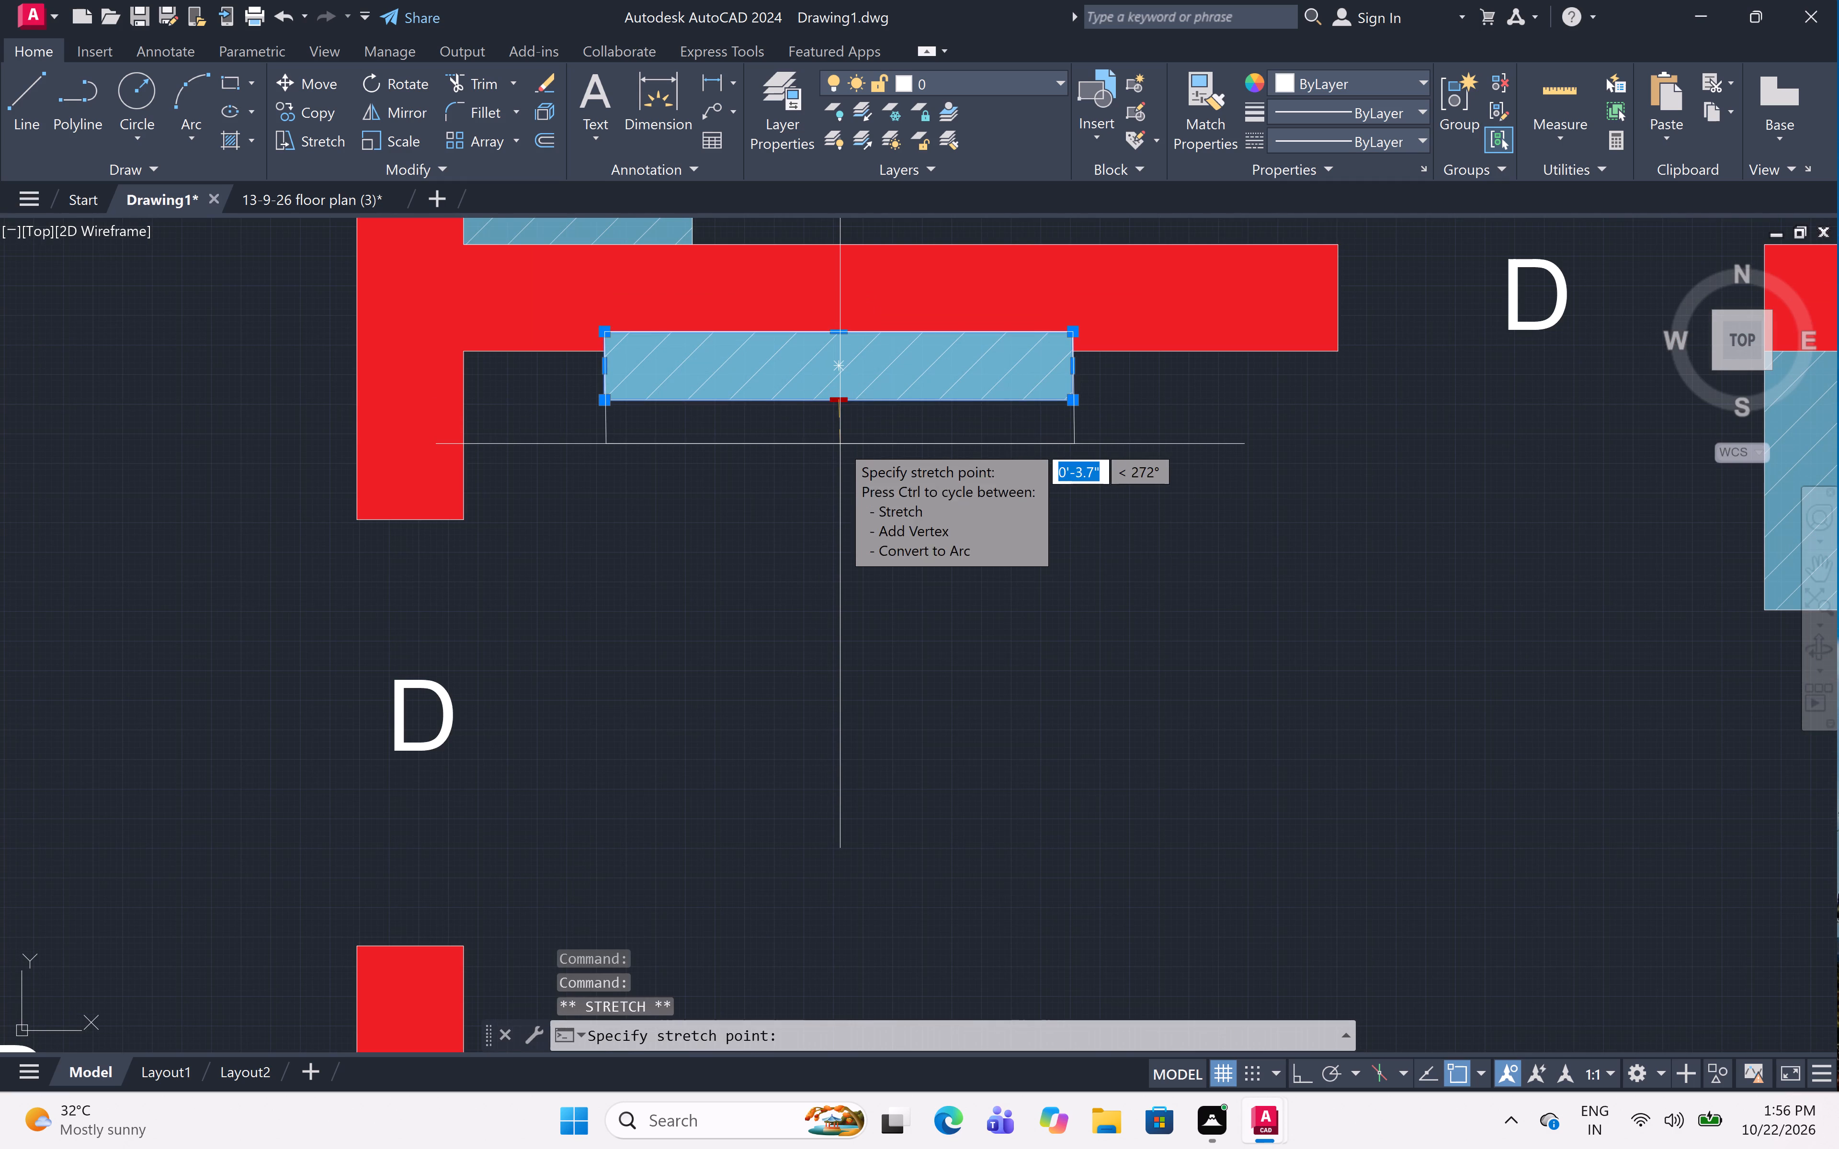
click(840, 444)
key(Escape)
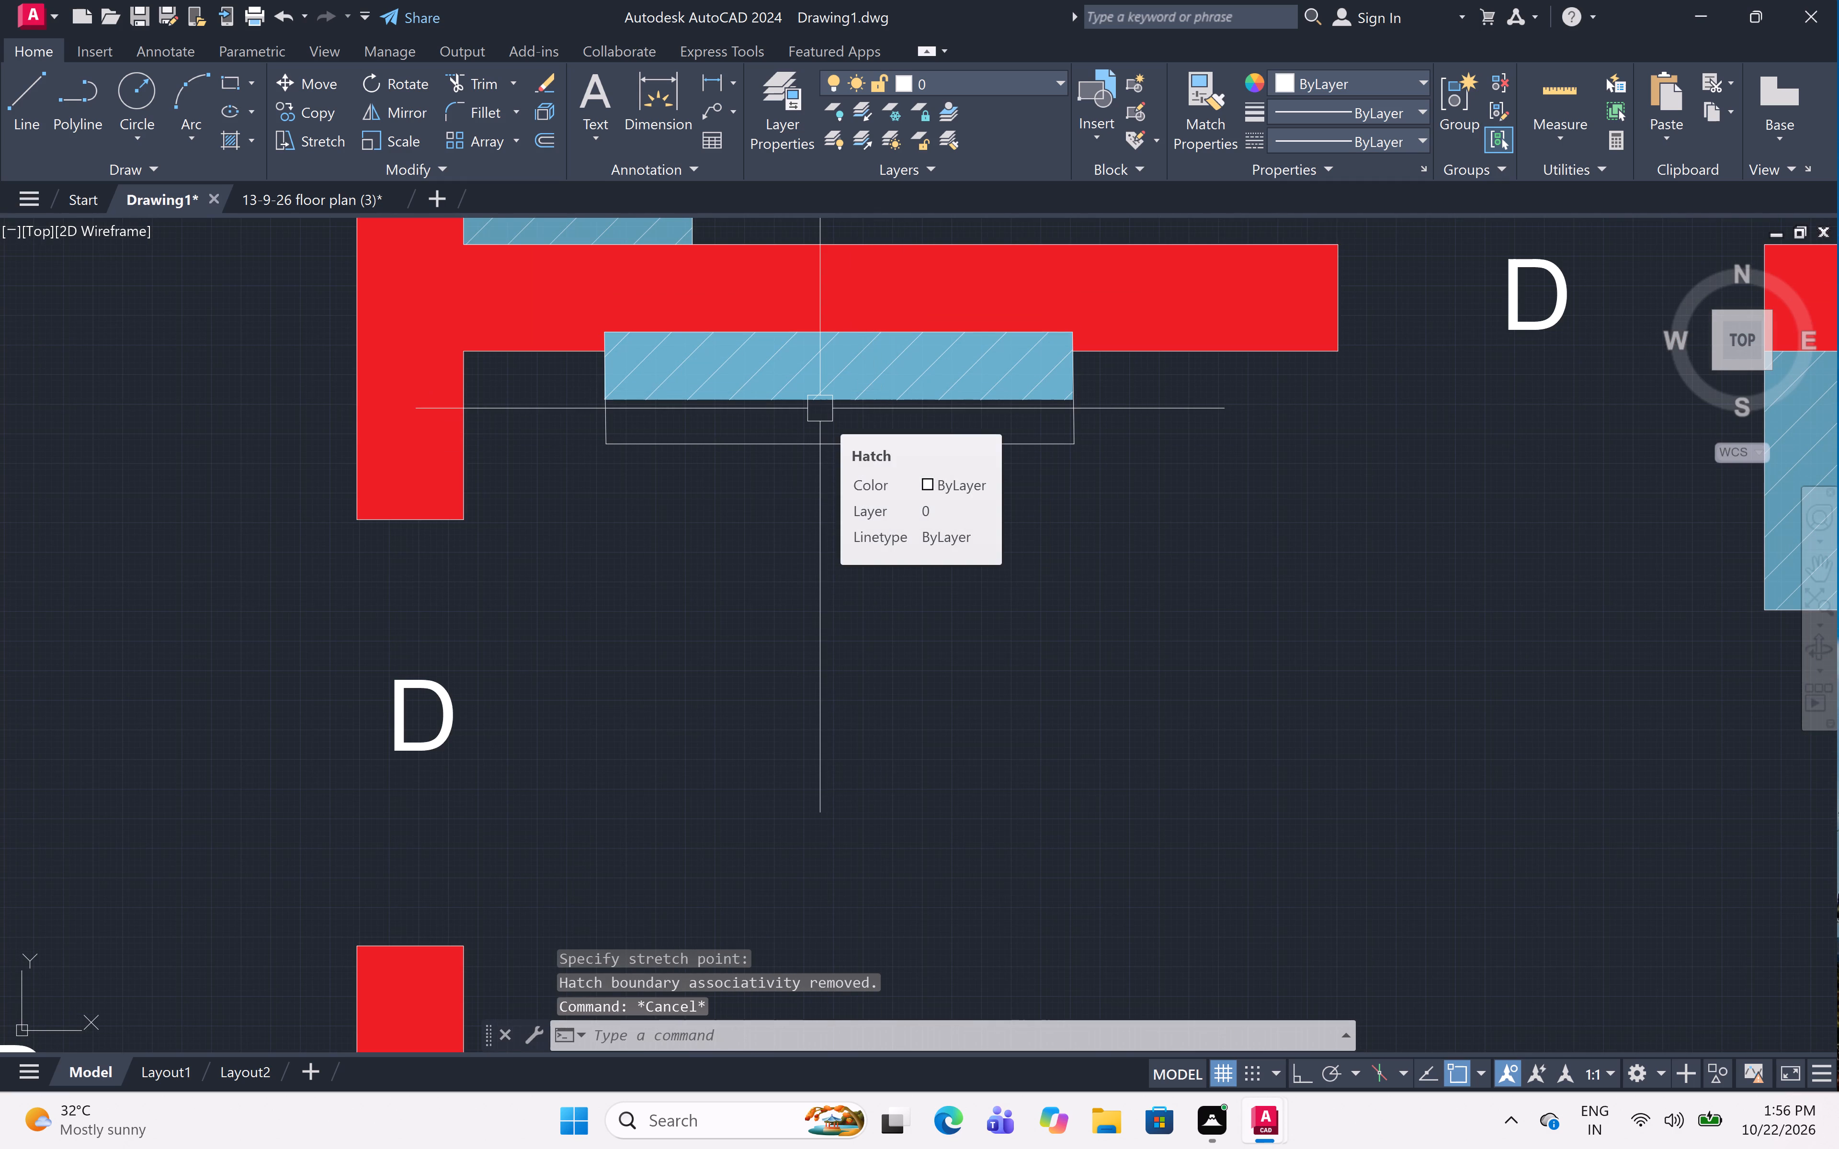
Hatch the enlarged wall unit rectangle with the ANSI32 pattern at scale 20 and background color 140.
text(h)
key(space)
click(812, 433)
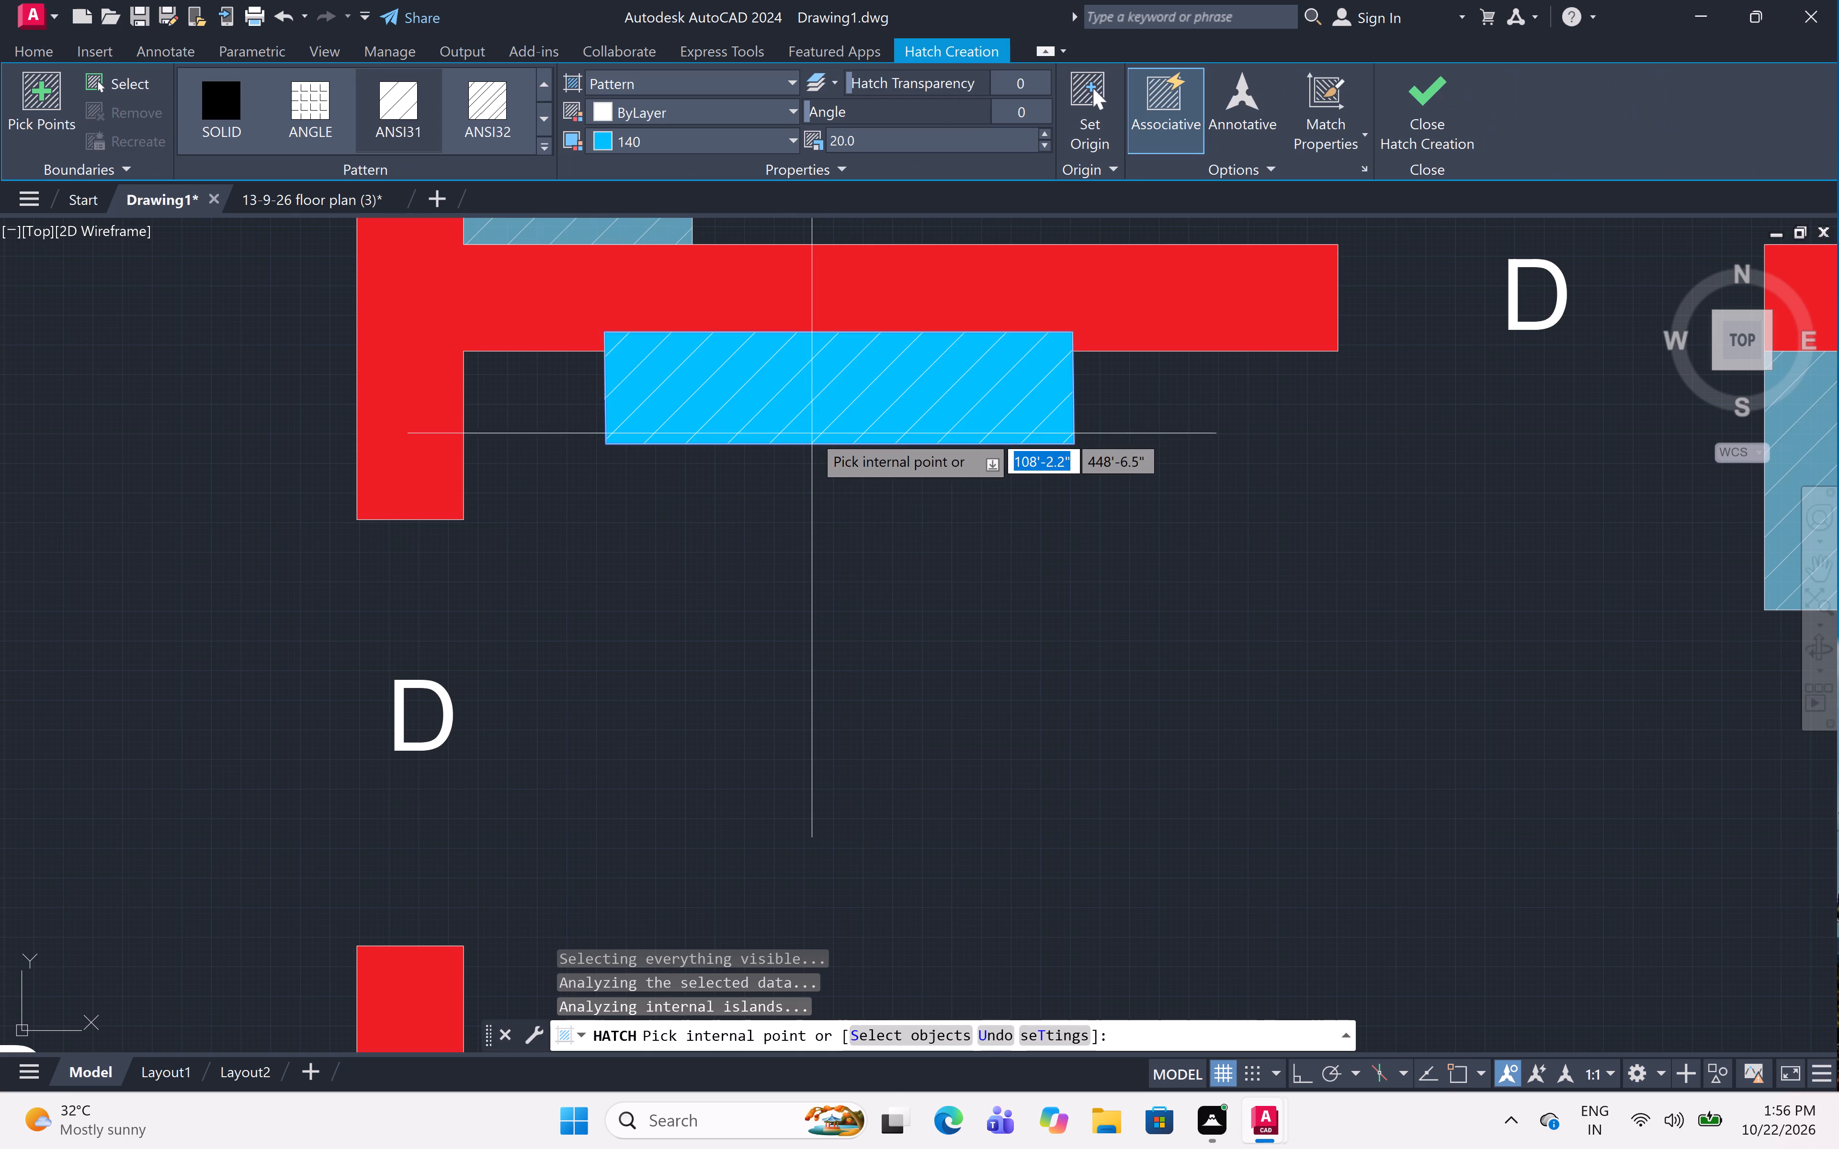
key(Escape)
scroll(882, 411, down, 2)
key(Escape)
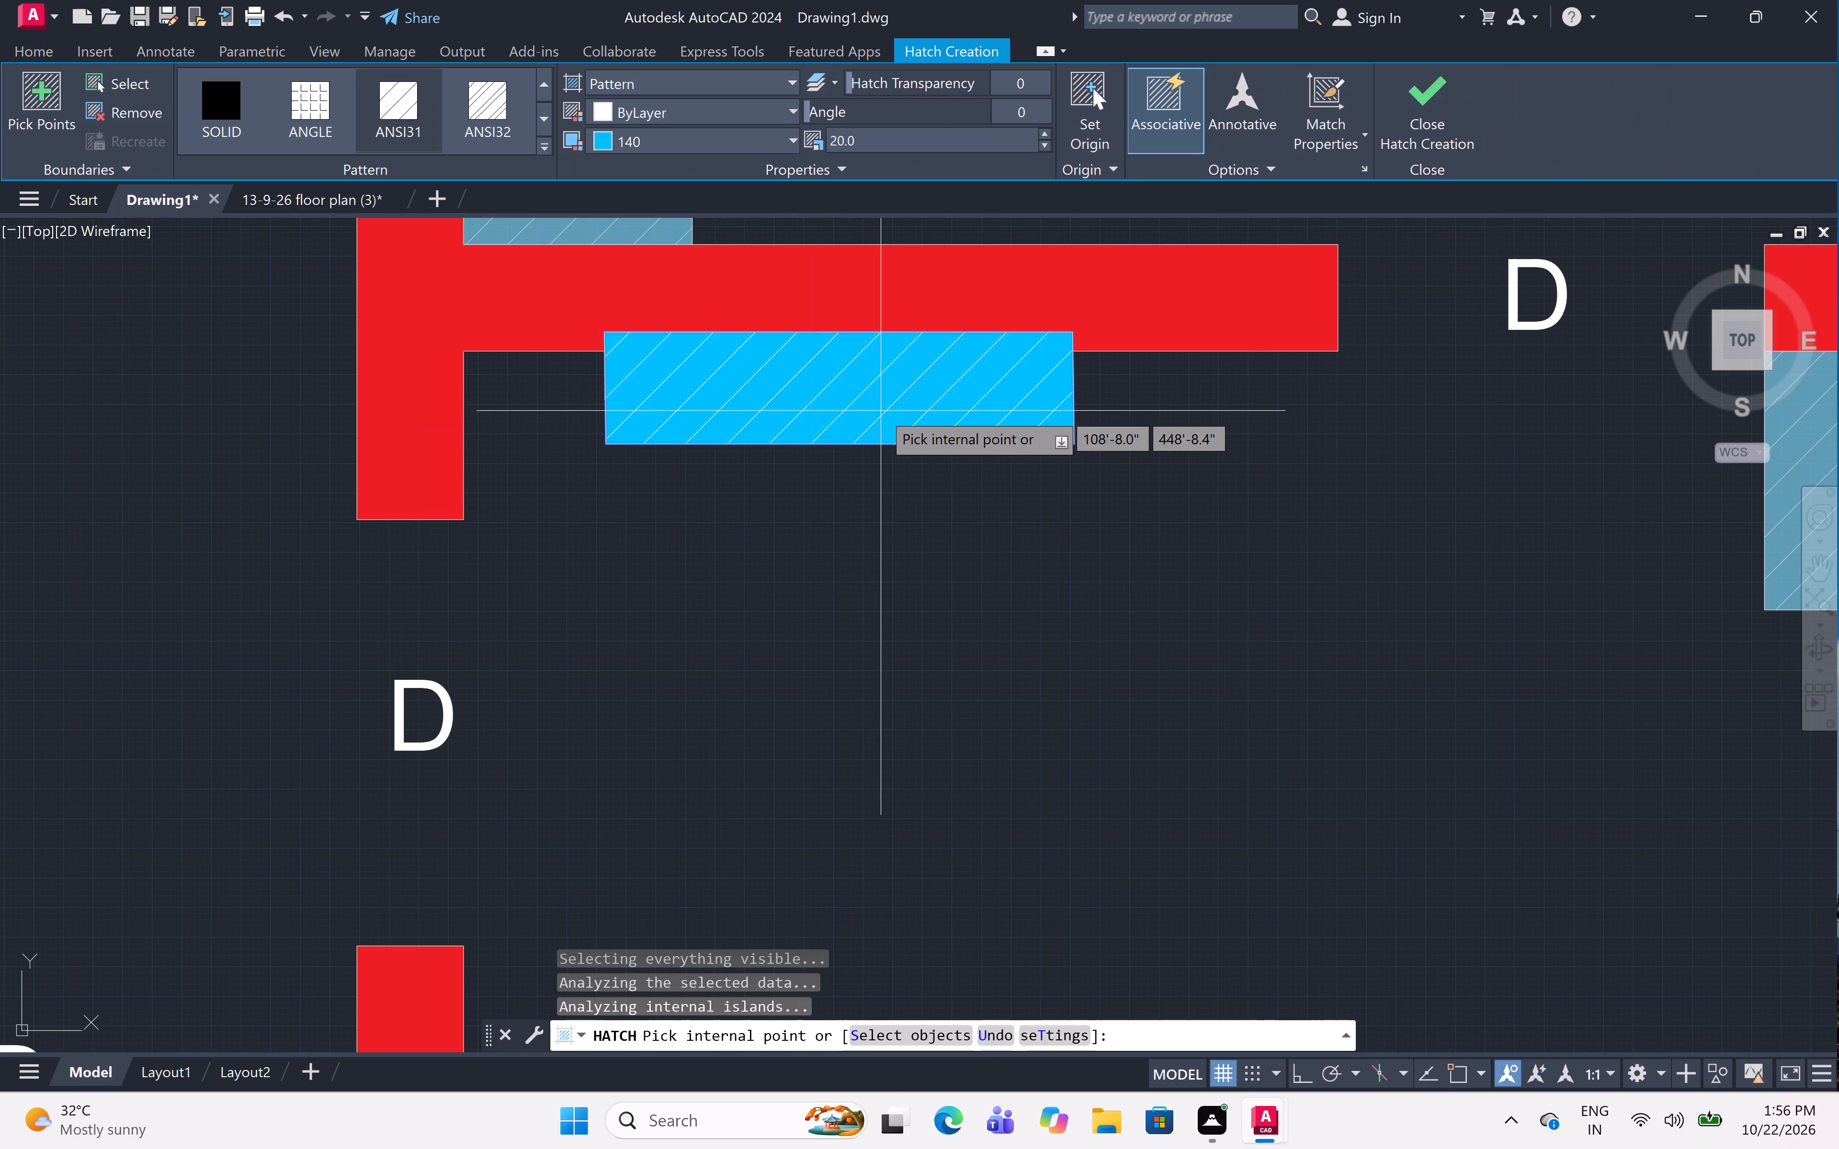
Change the background color of the wall unit's new hatch to light blue, color 141.
scroll(1128, 396, down, 1)
middle_drag(1129, 398, 1115, 539)
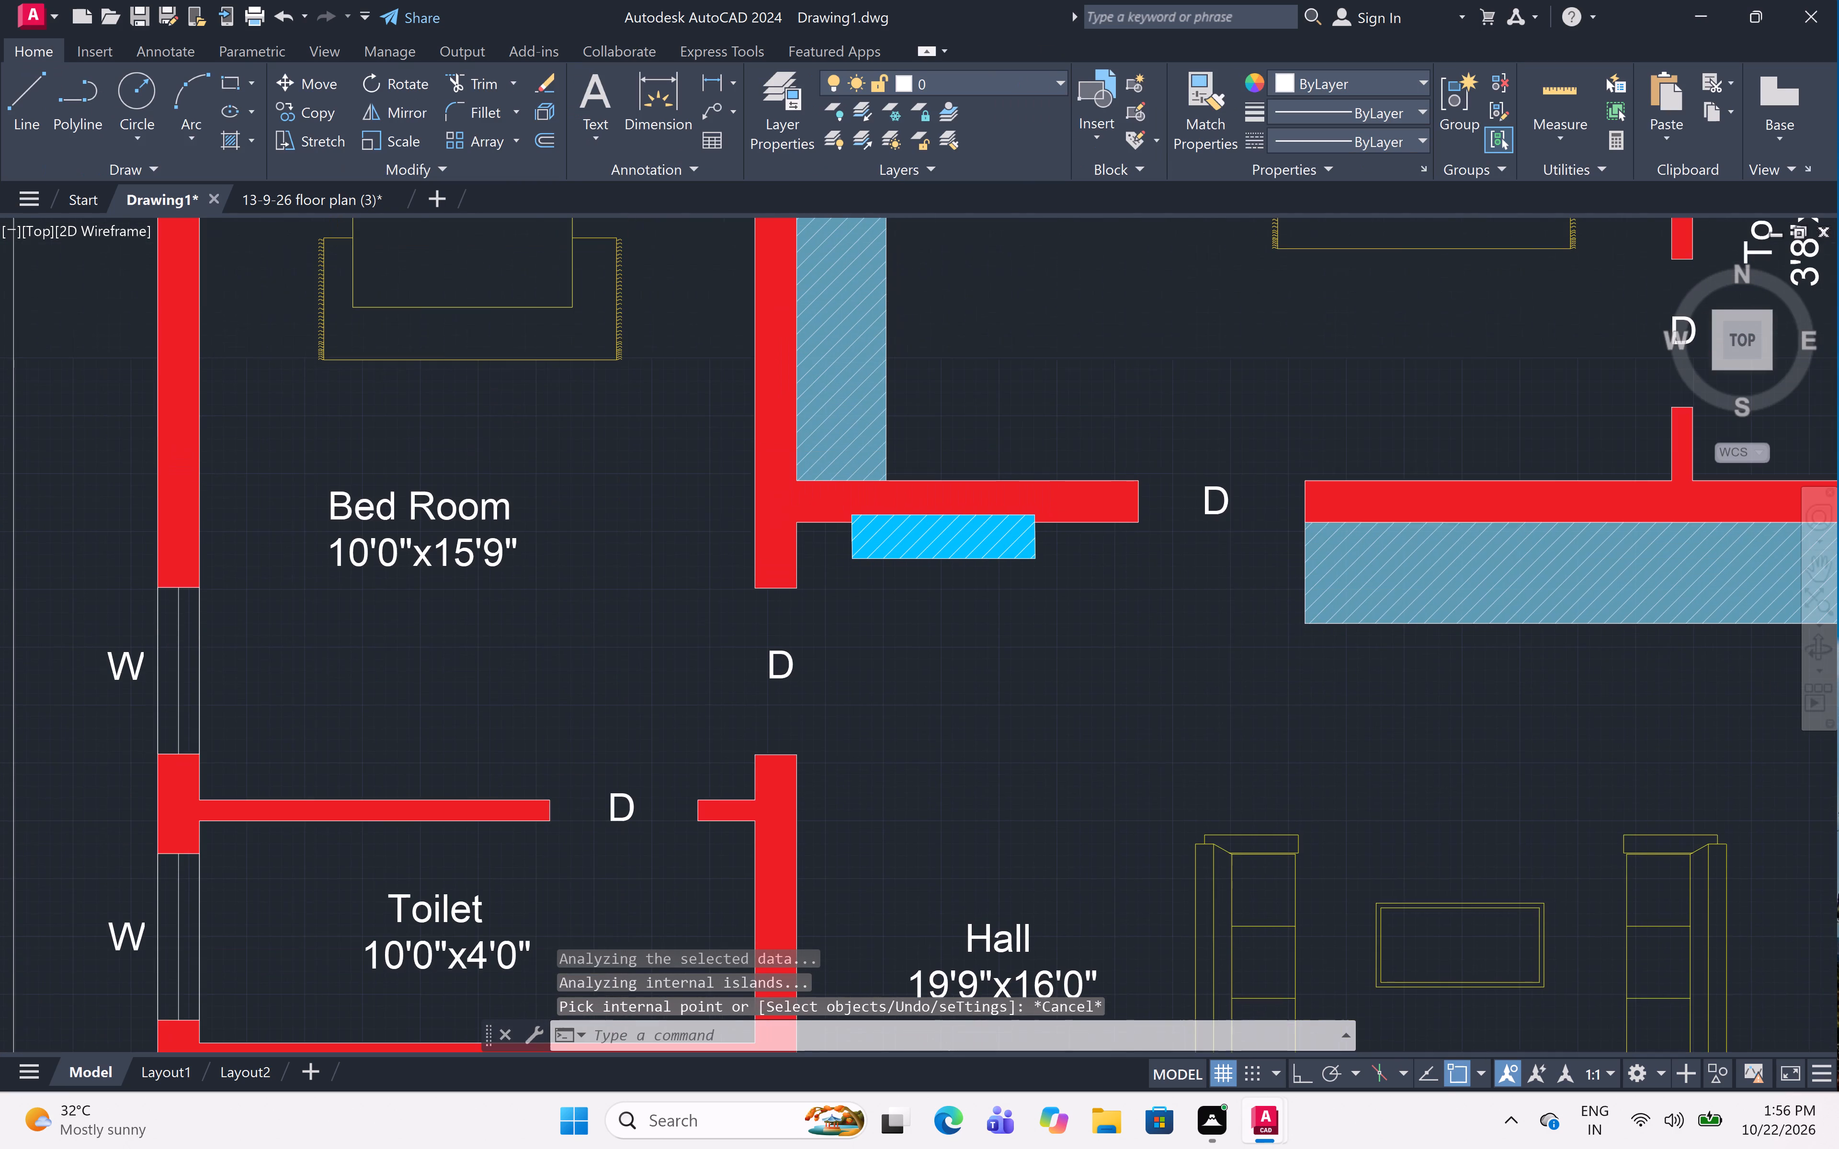
key(Escape)
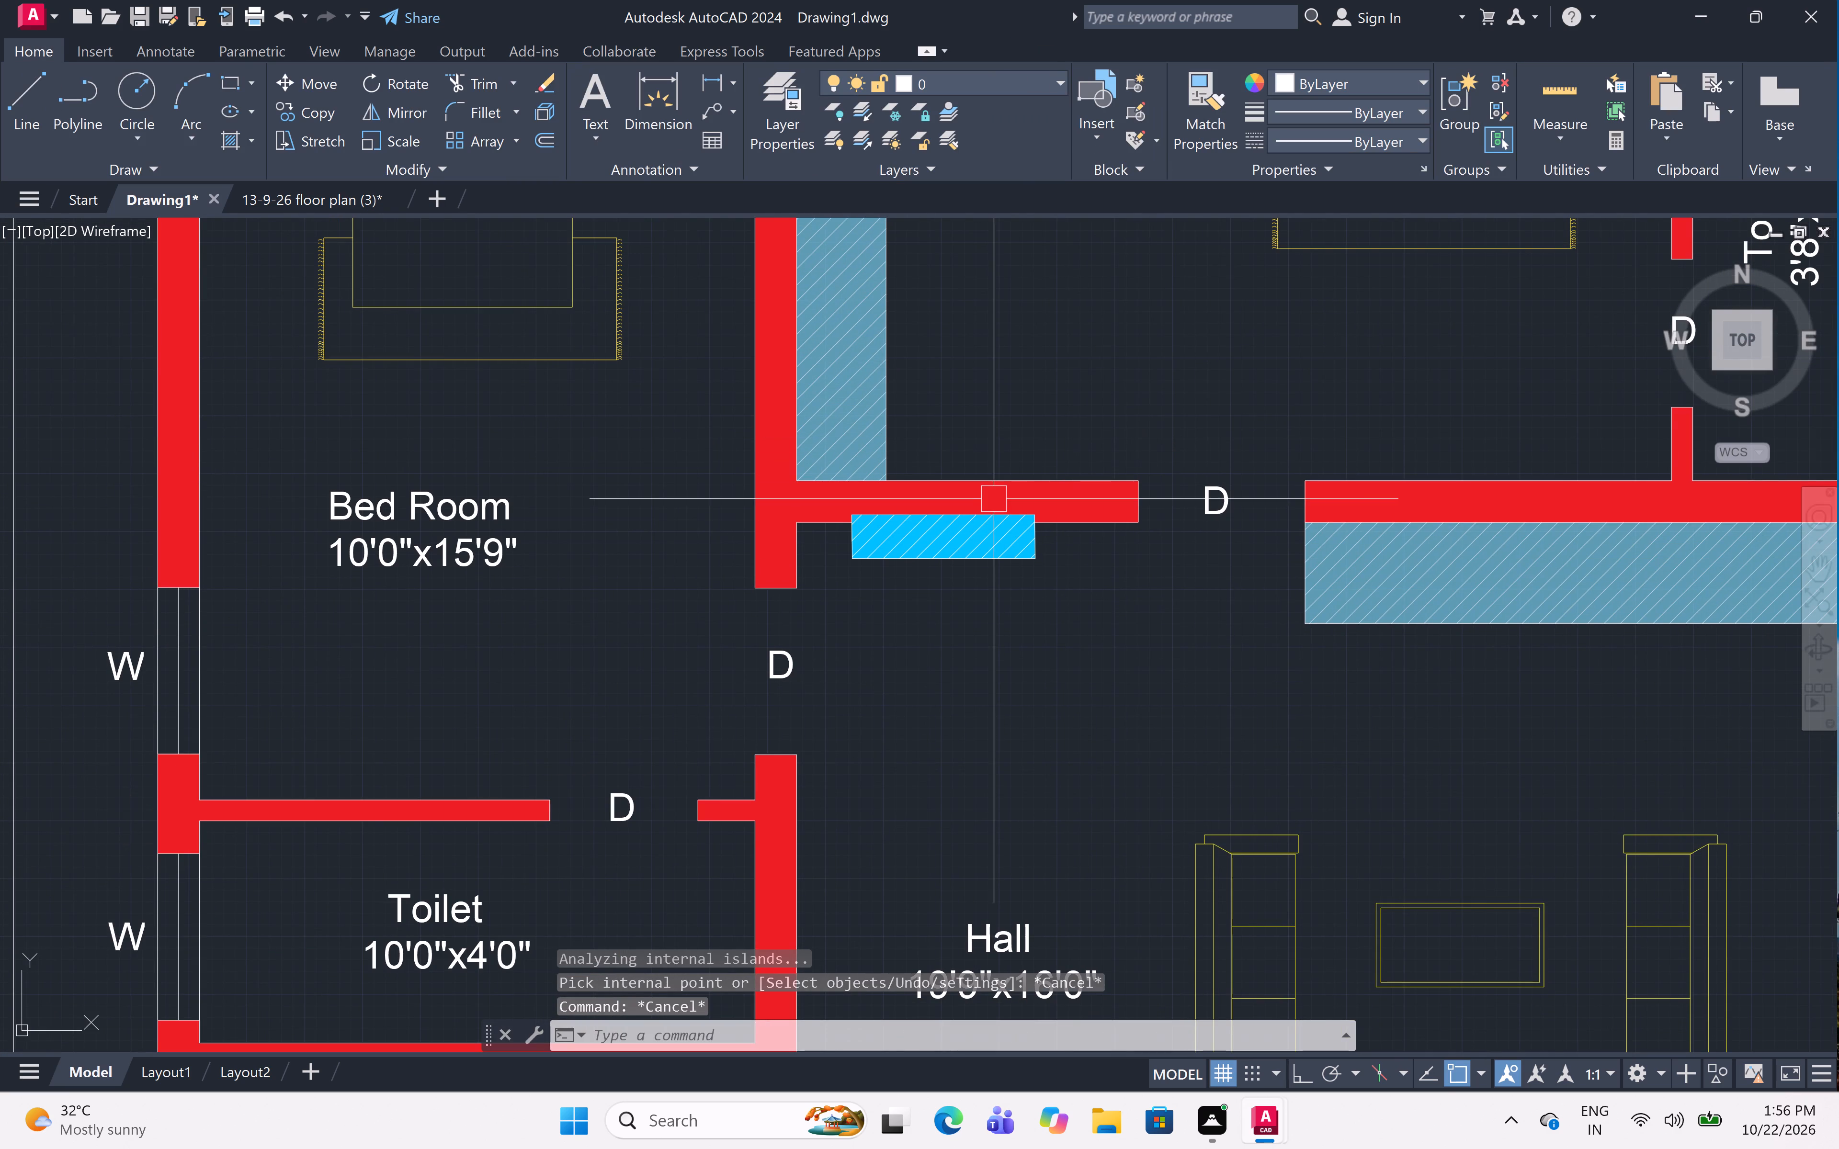
click(982, 534)
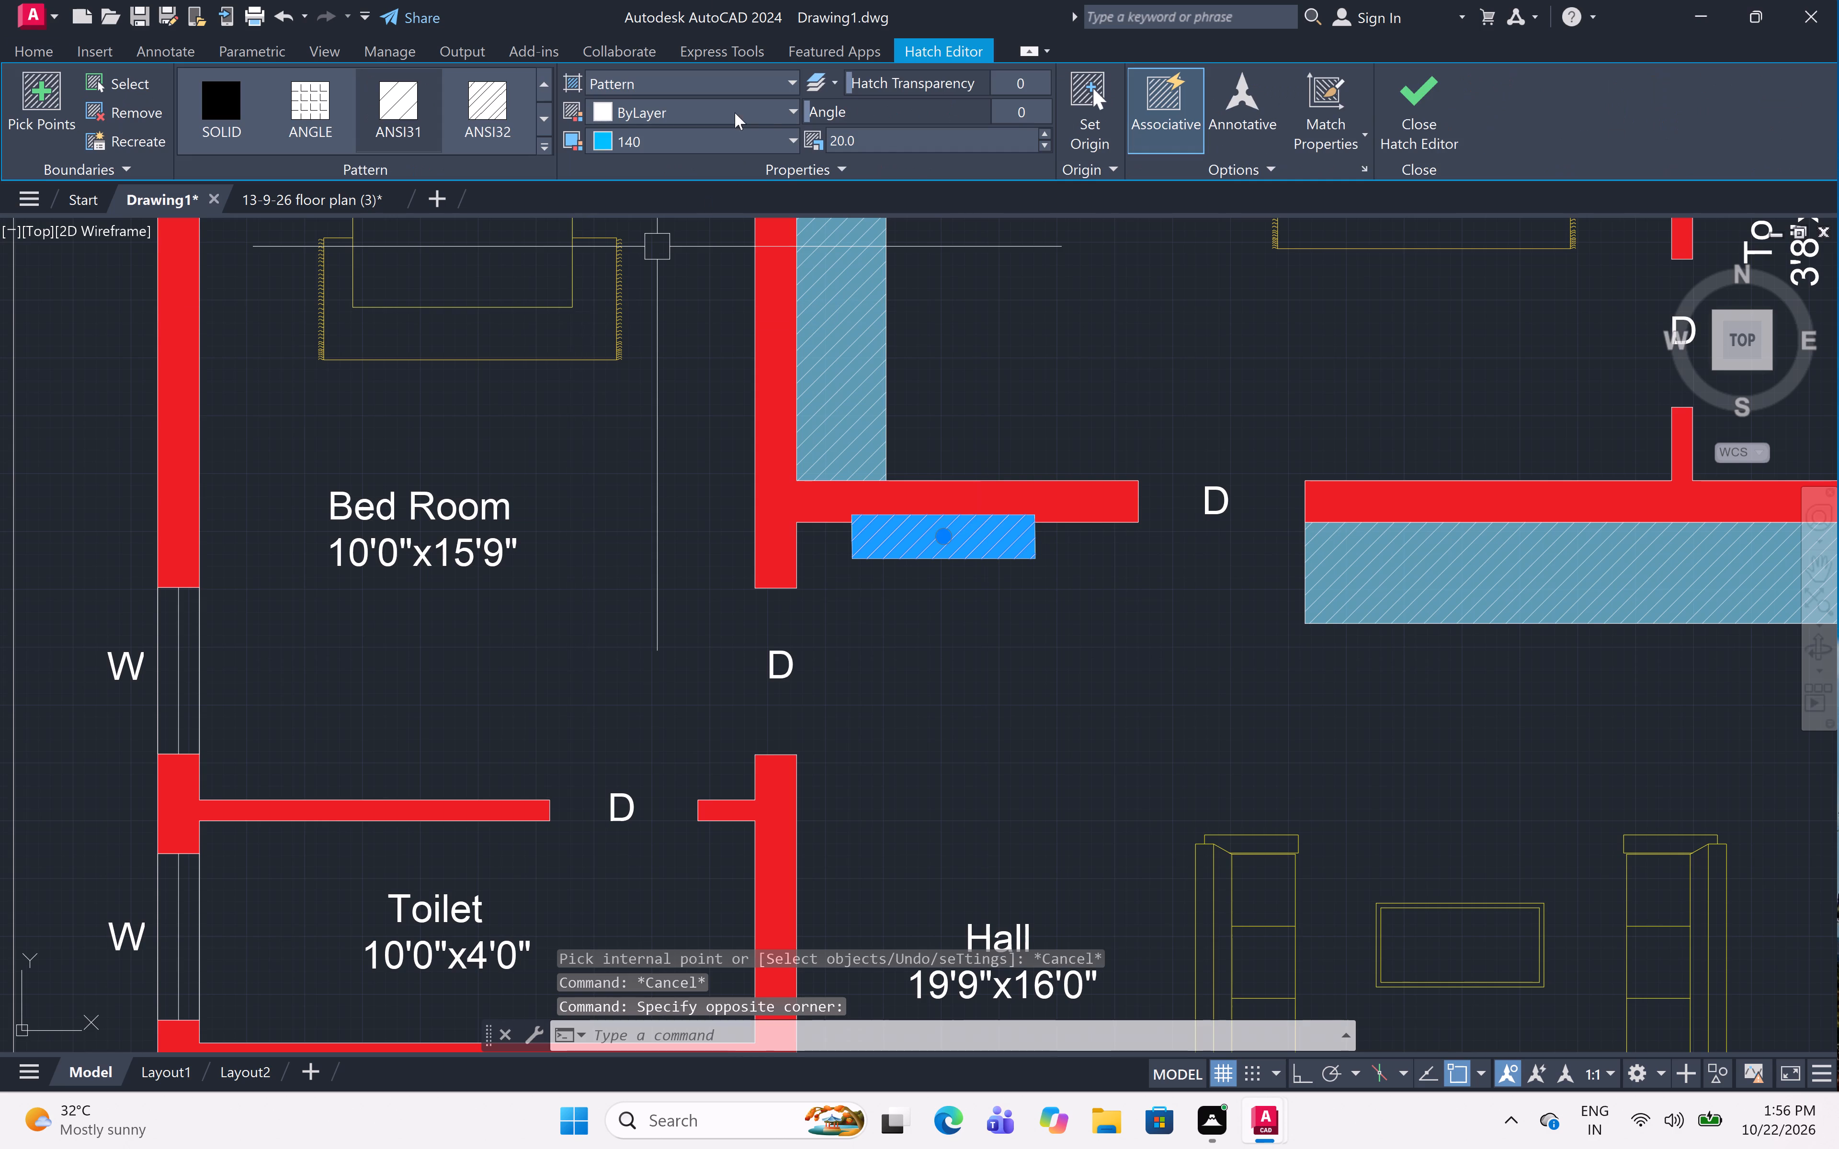
click(757, 138)
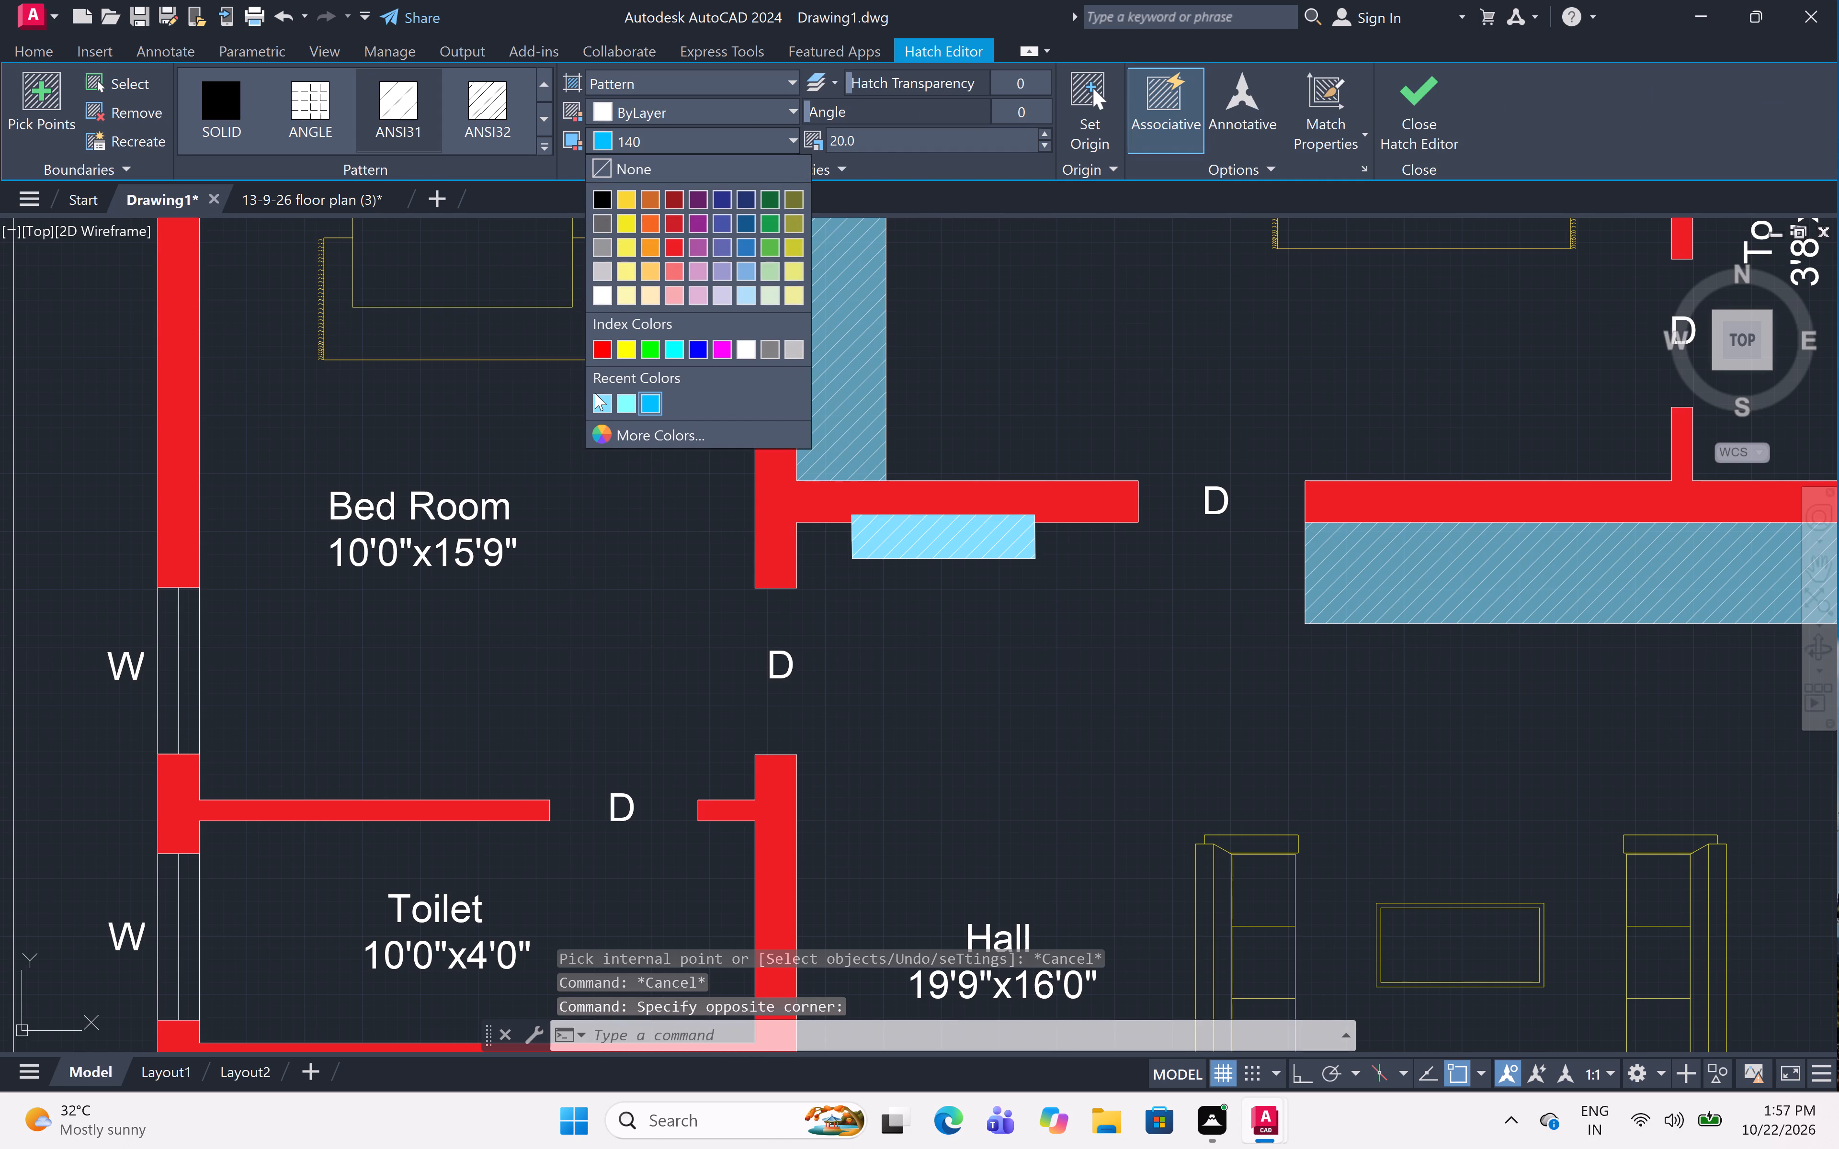
click(611, 394)
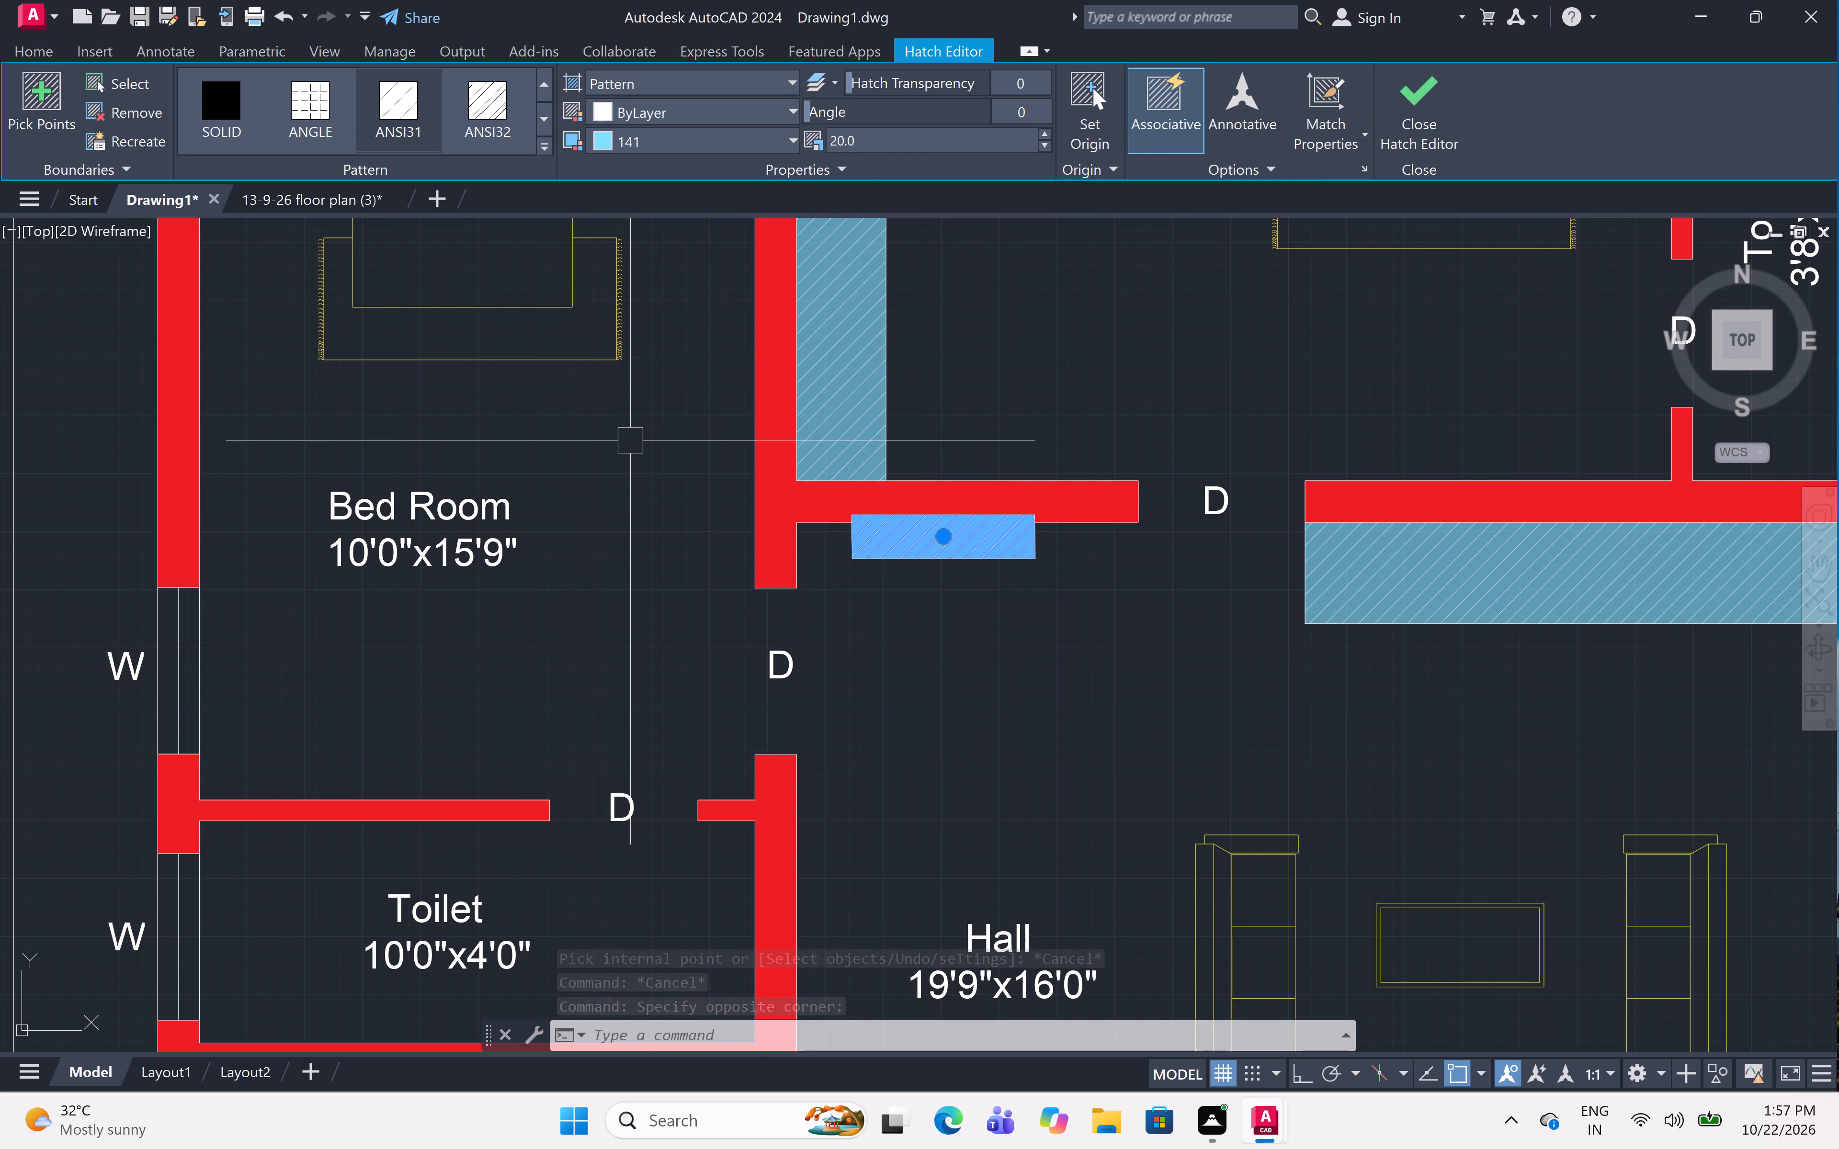
key(Escape)
Set the transparency of the wall unit's new light-blue hatch to 57.
scroll(738, 516, down, 2)
scroll(800, 505, up, 4)
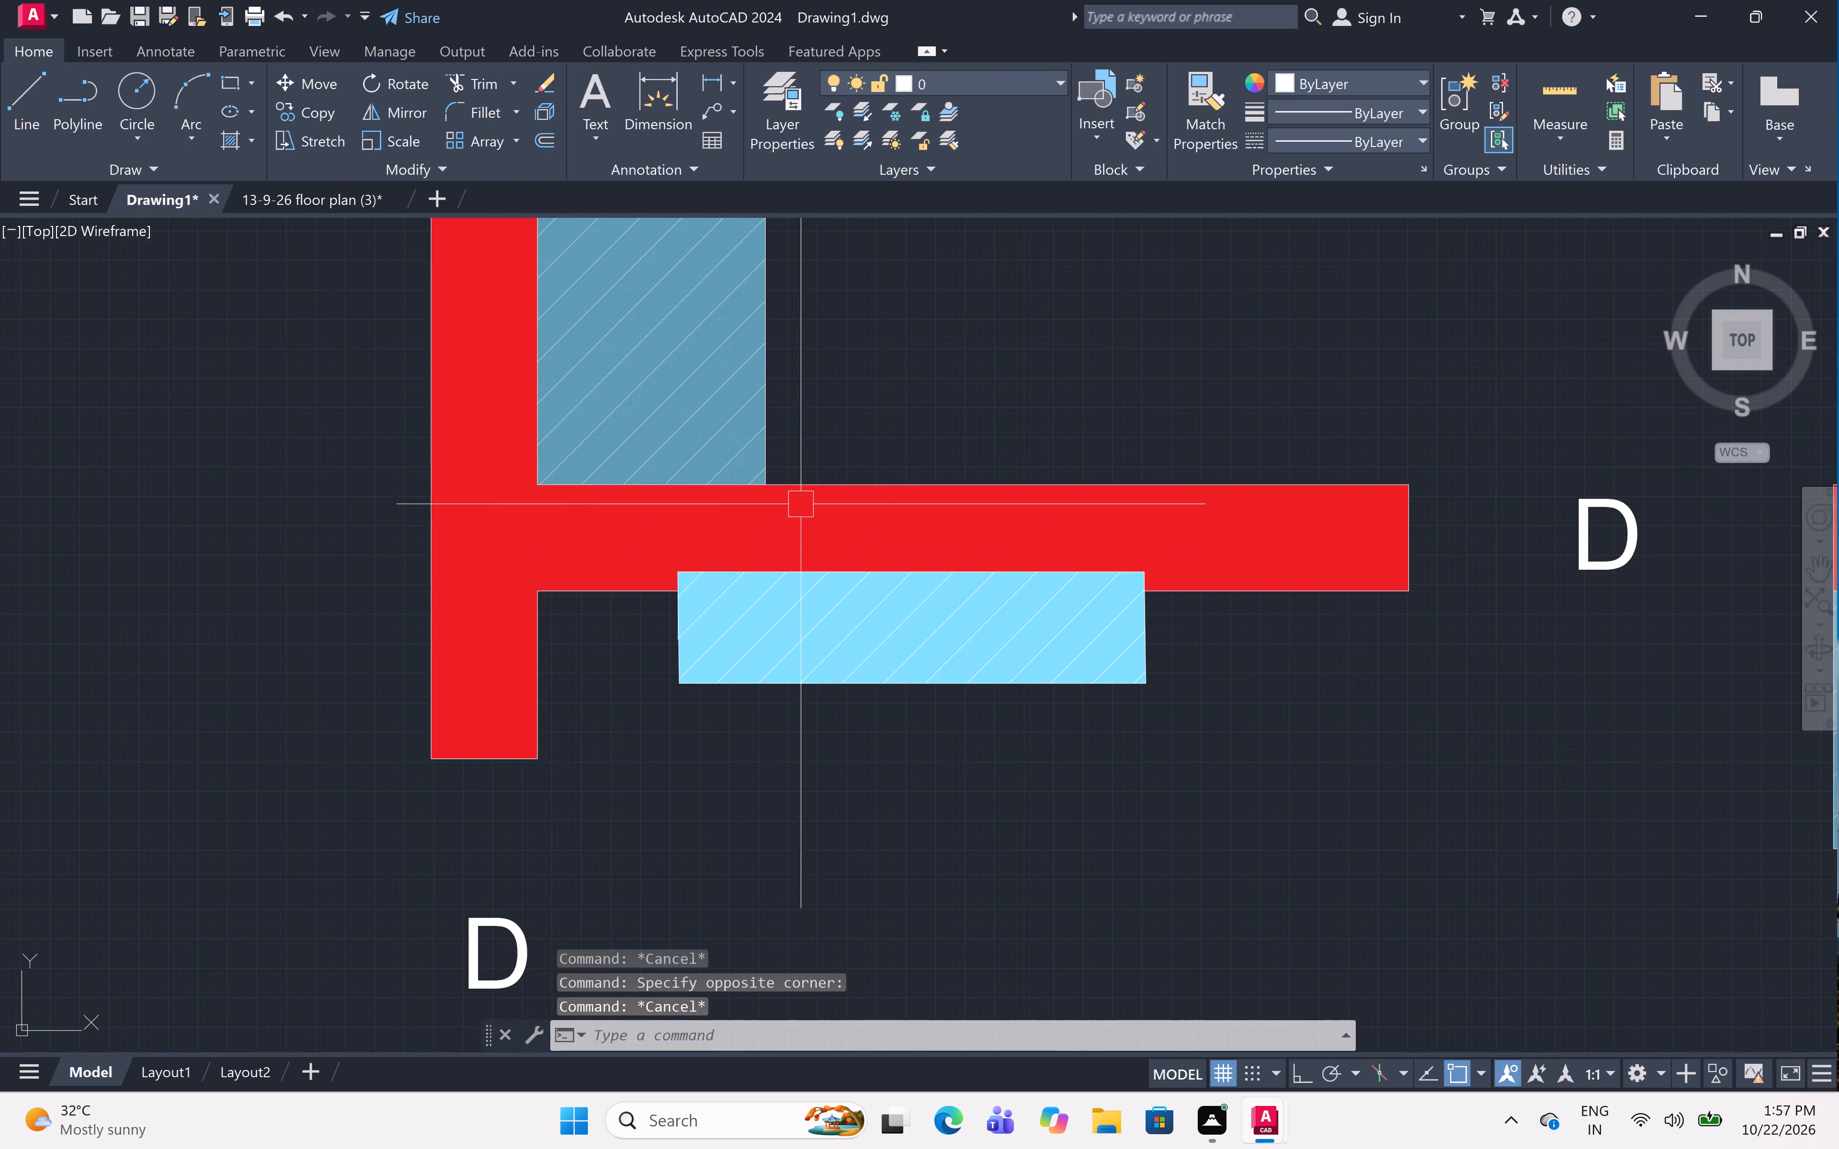
click(862, 618)
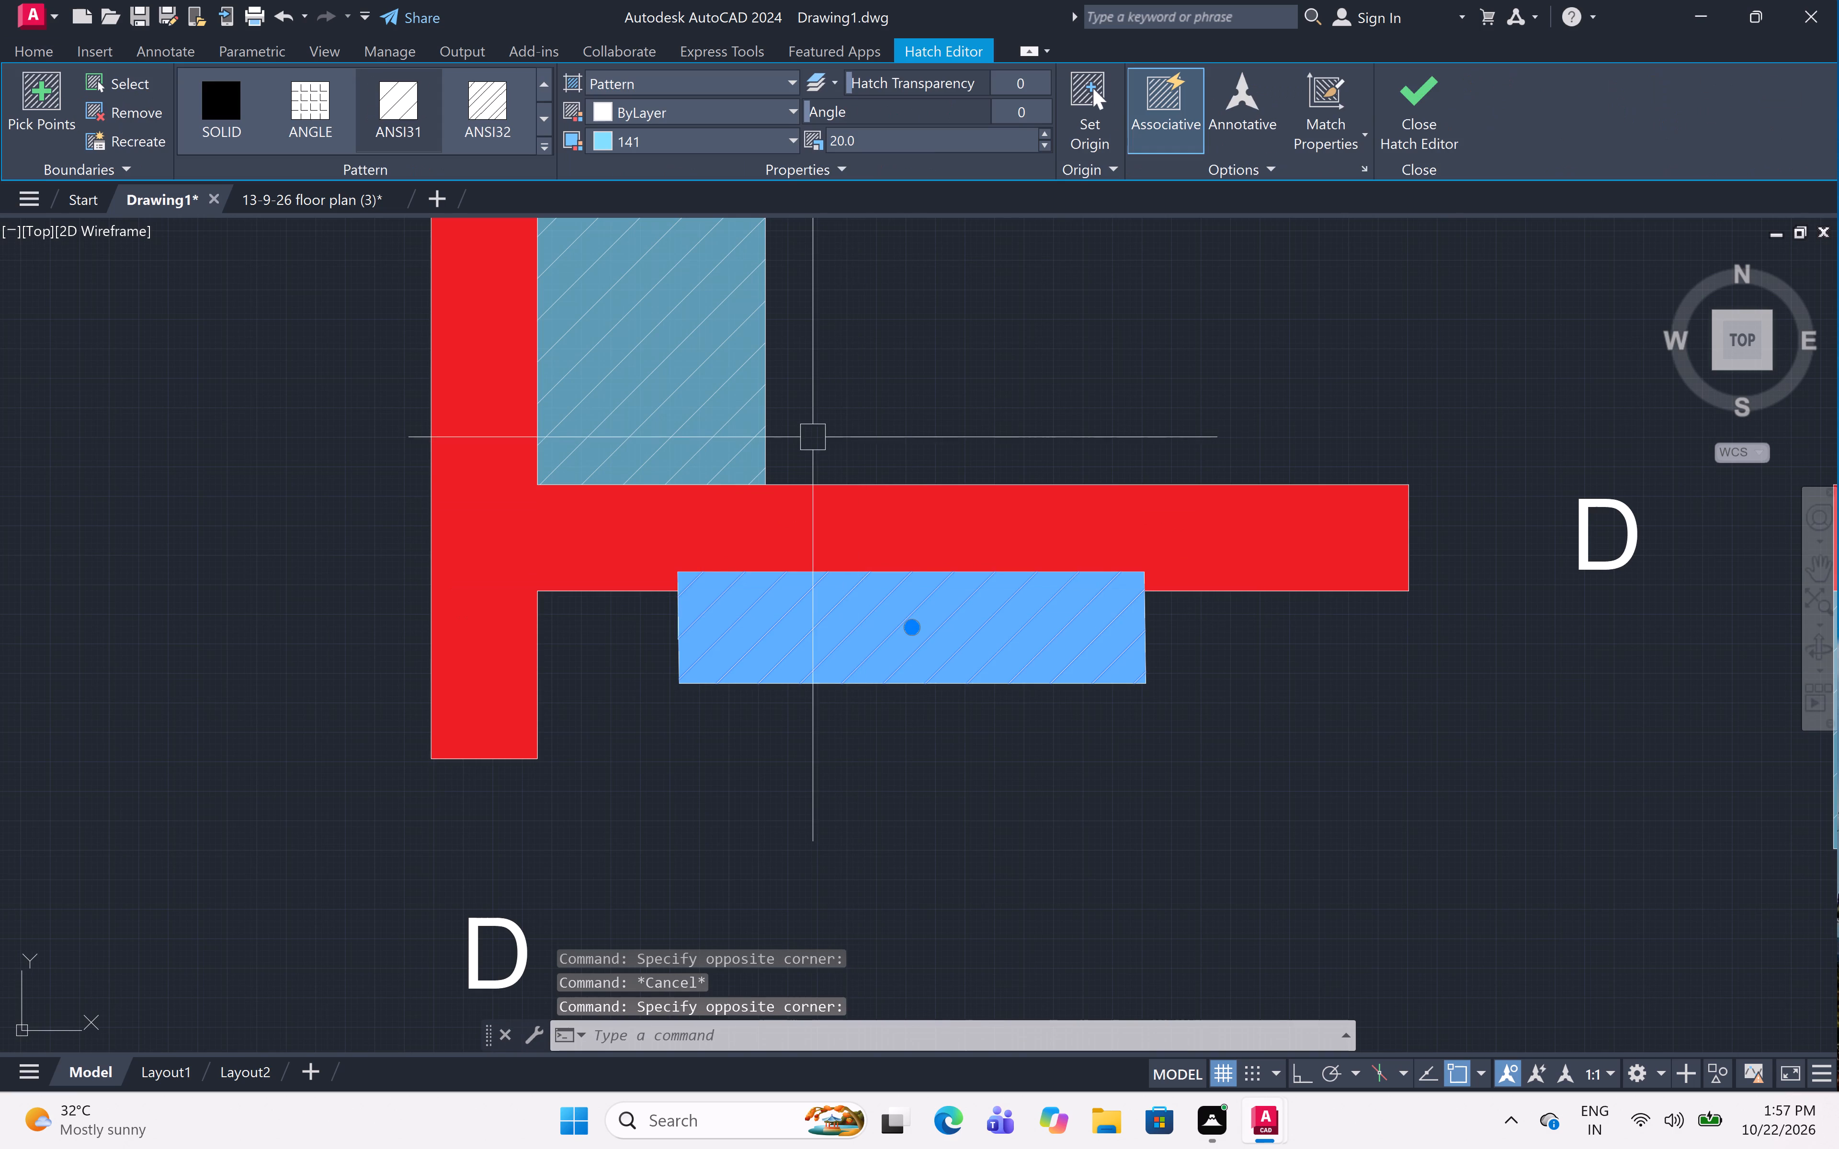
click(923, 85)
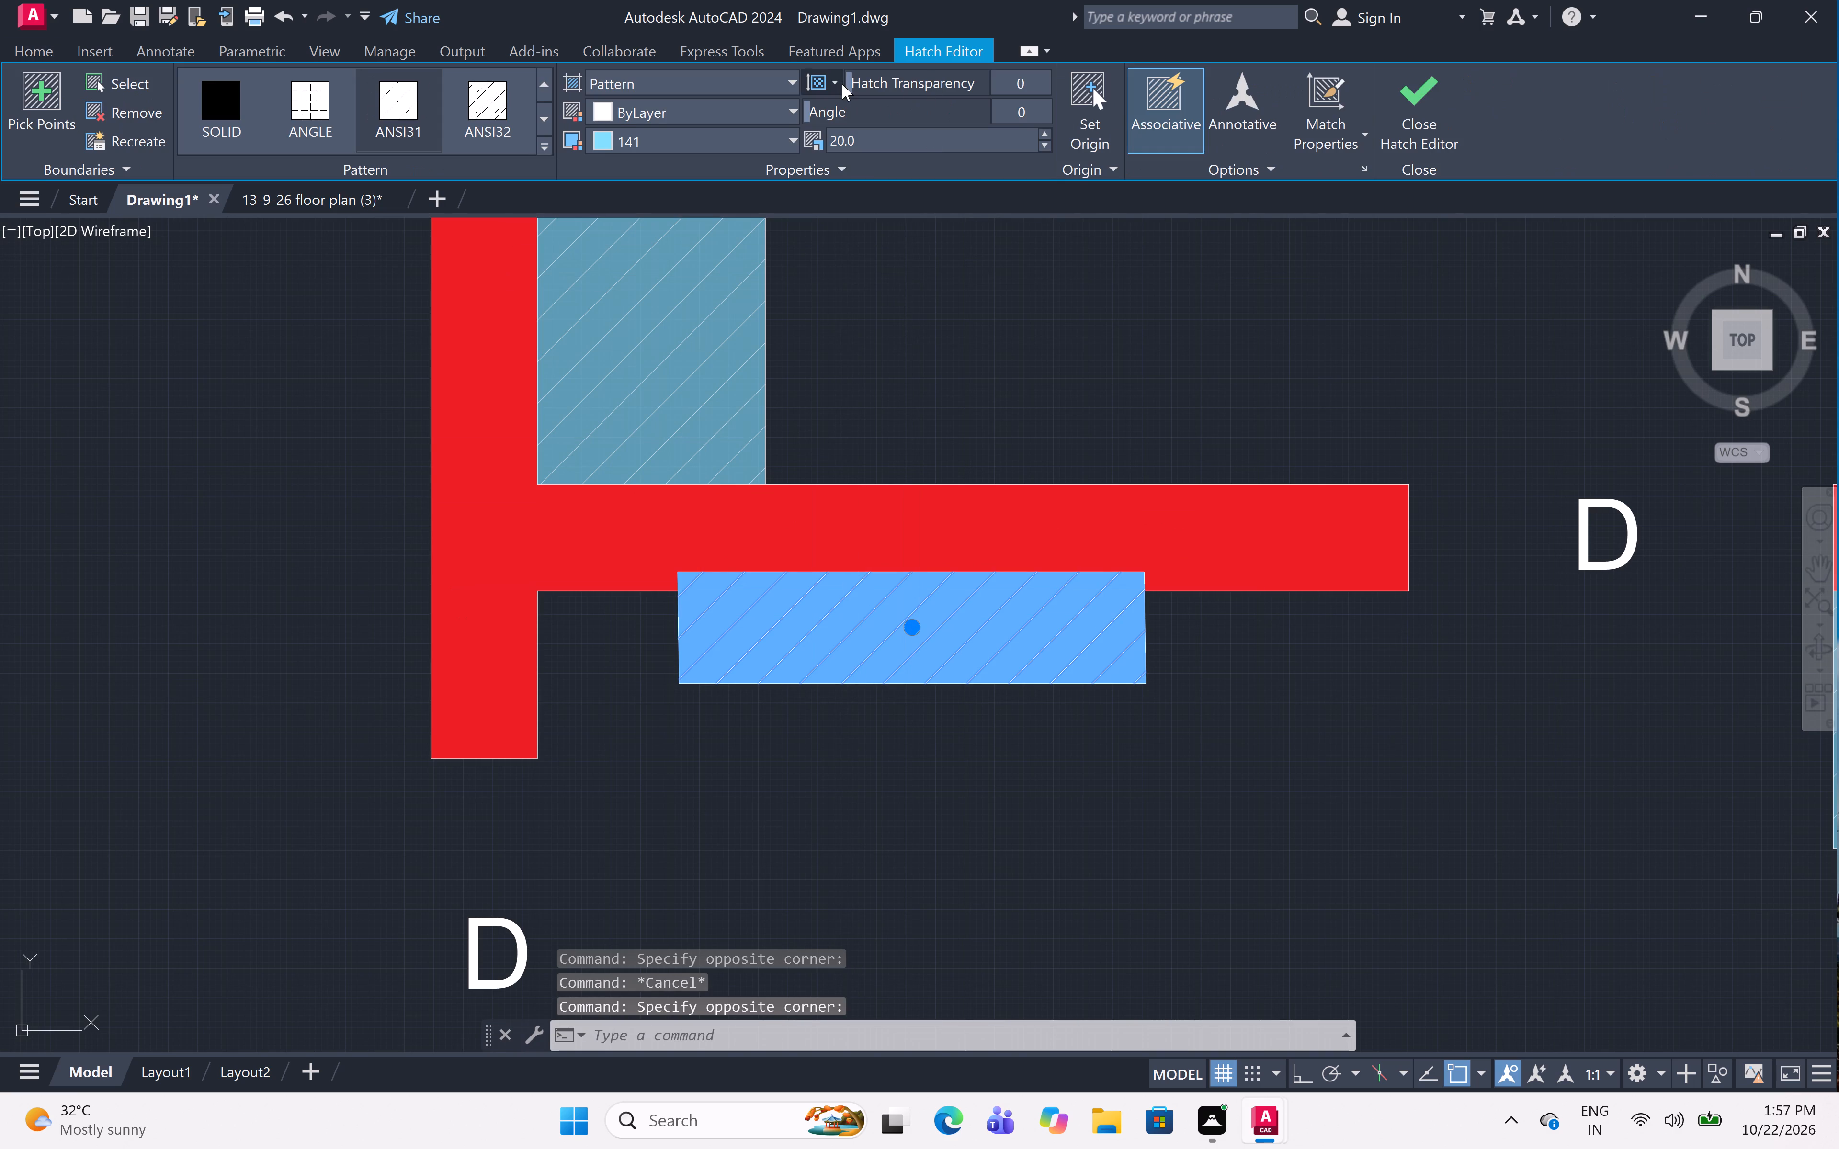
drag(844, 80, 889, 79)
drag(889, 79, 1011, 78)
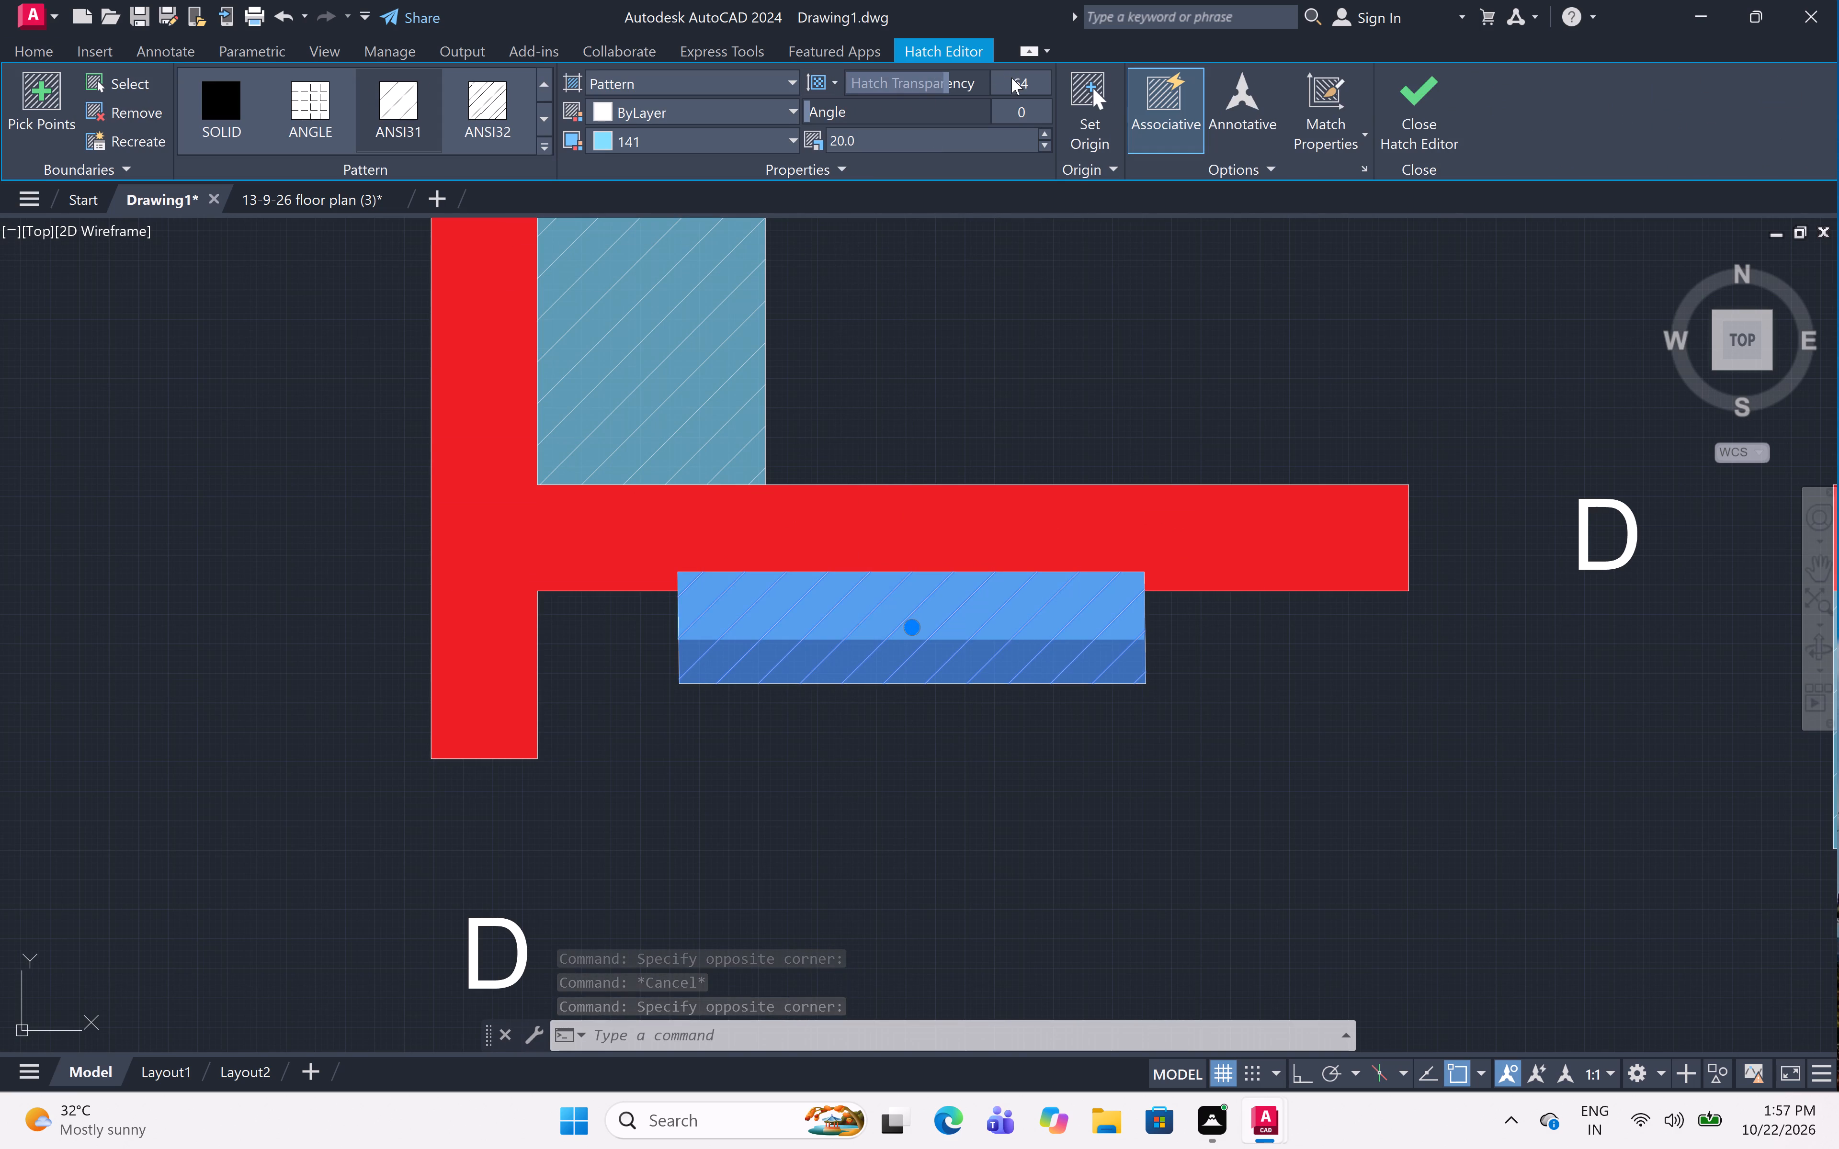
key(Escape)
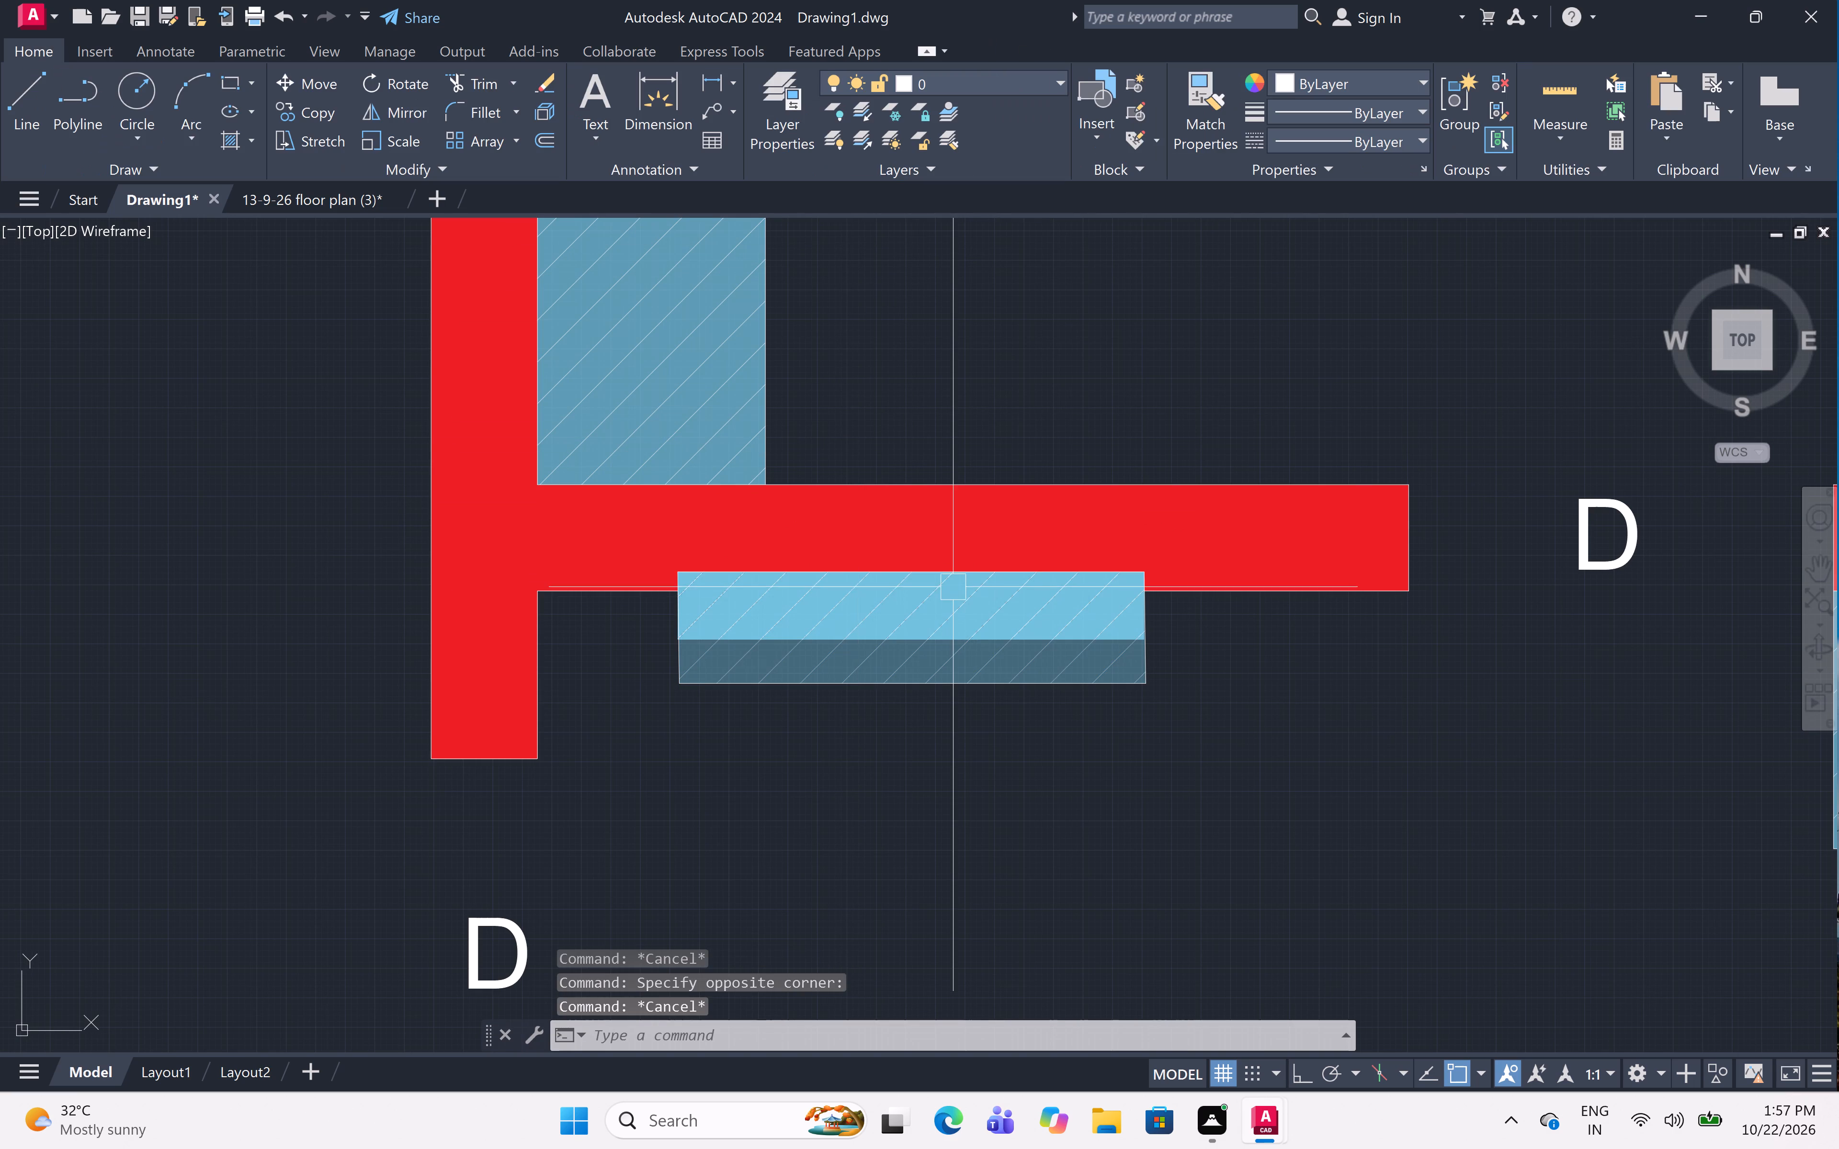
click(900, 620)
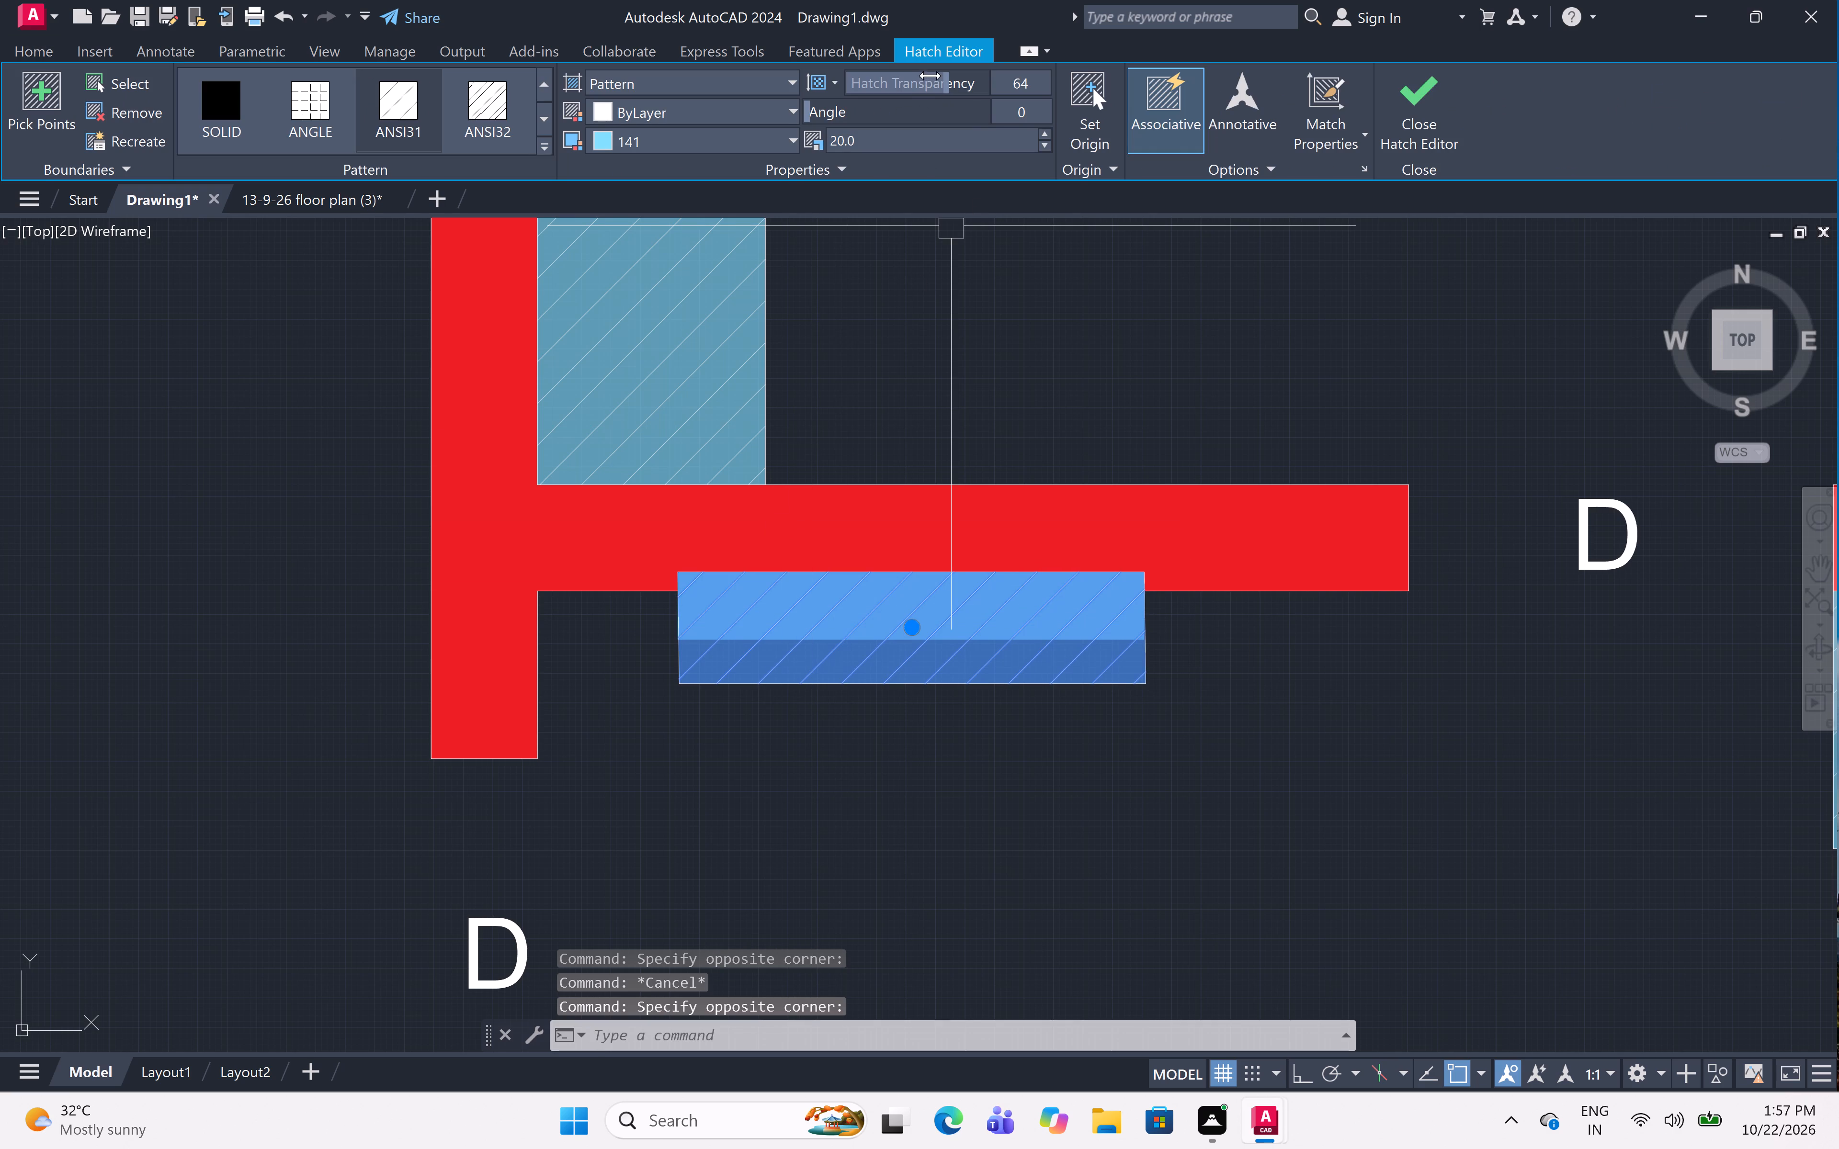
drag(943, 83, 921, 94)
key(Escape)
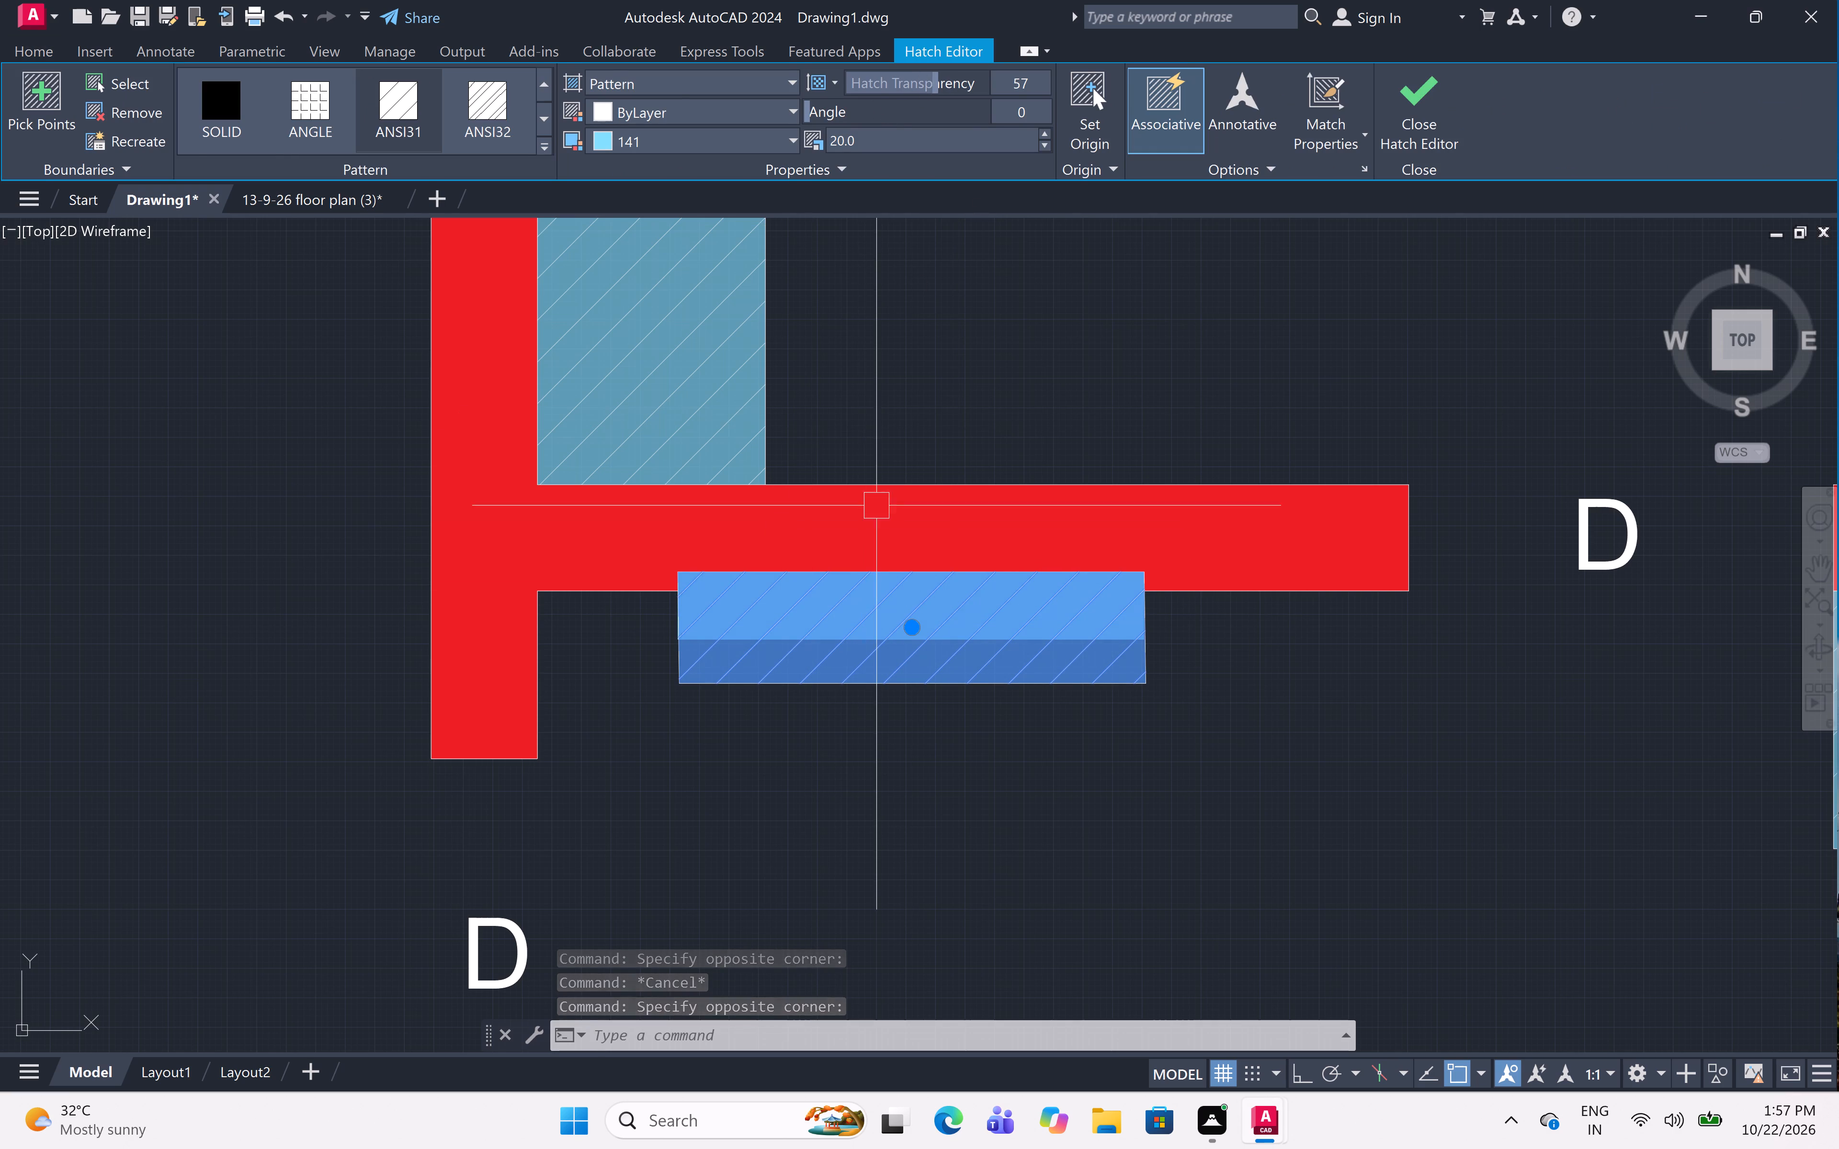
Delete the new overlapping light-blue hatch from the small wall unit in the hall, keeping its rectangle and the older hatch.
click(926, 678)
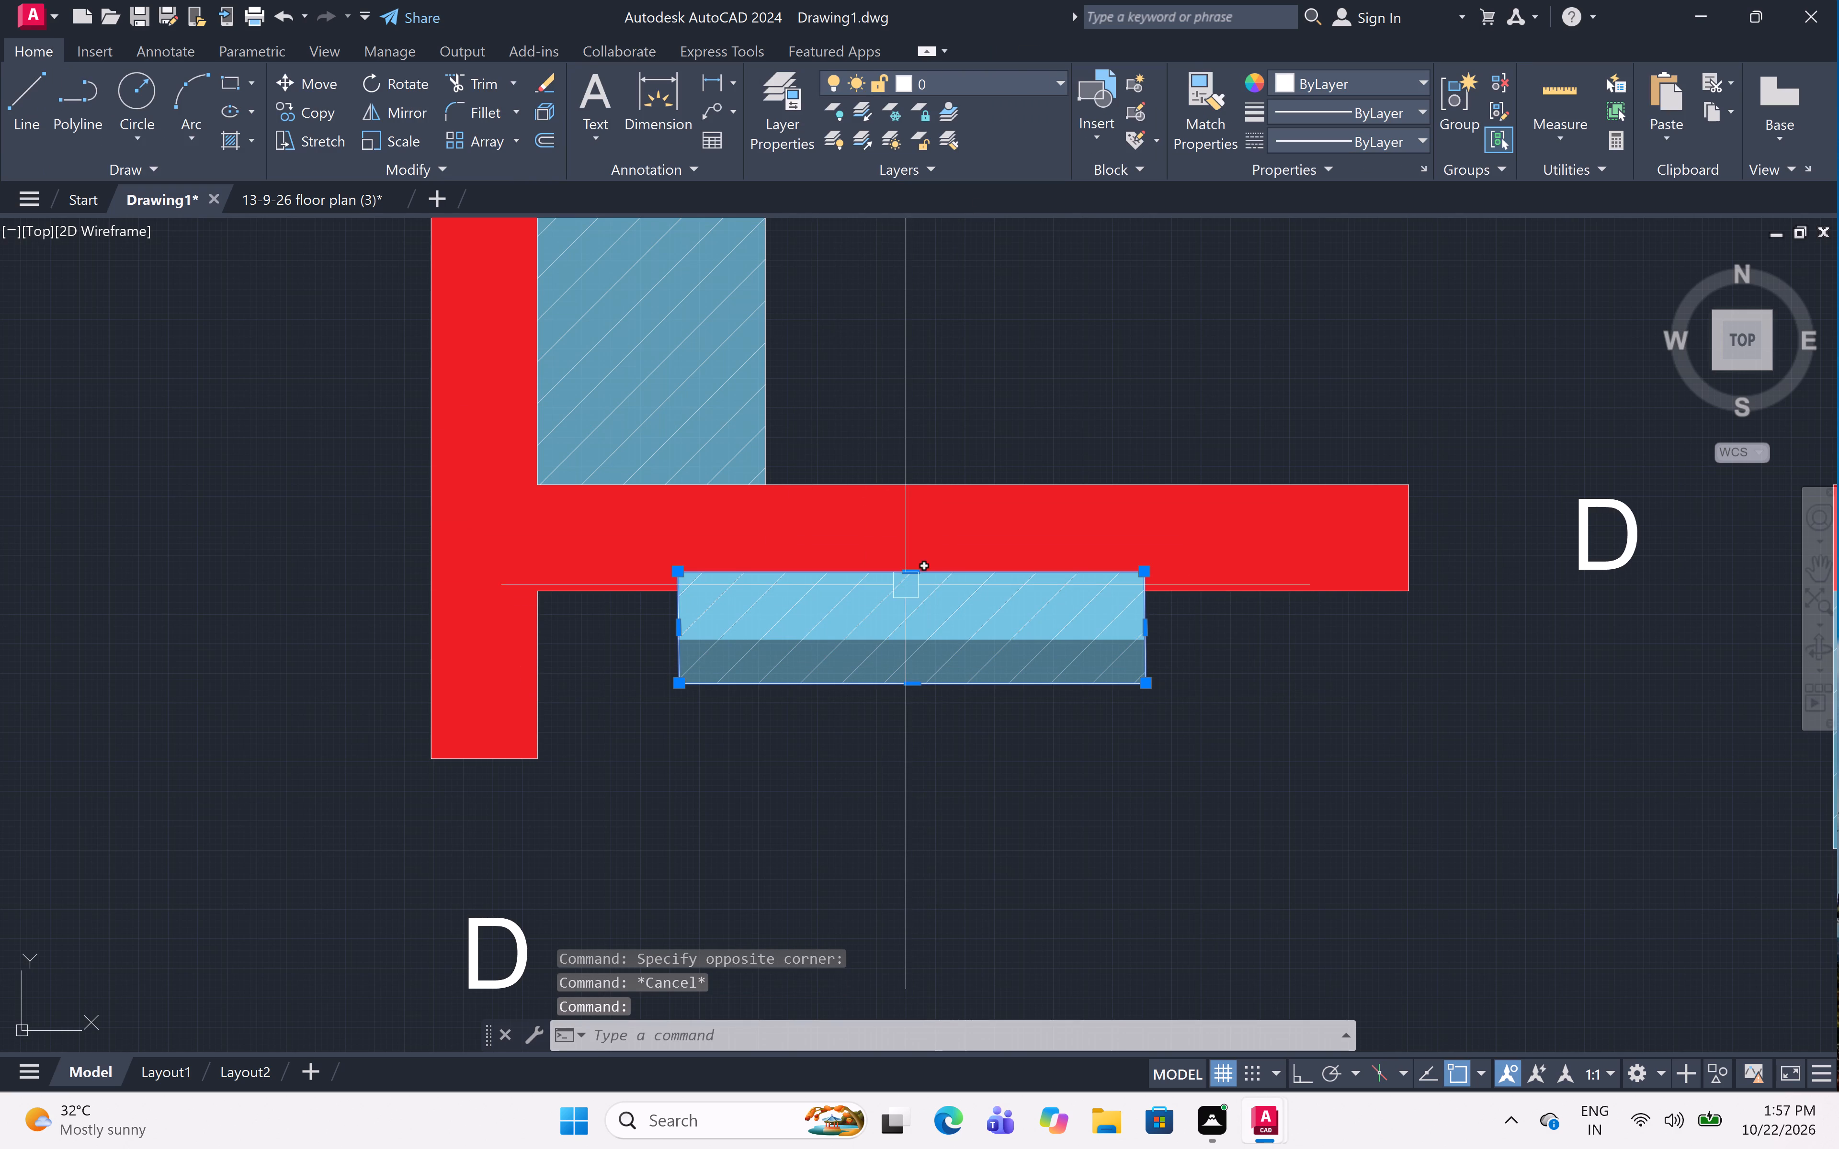
click(900, 662)
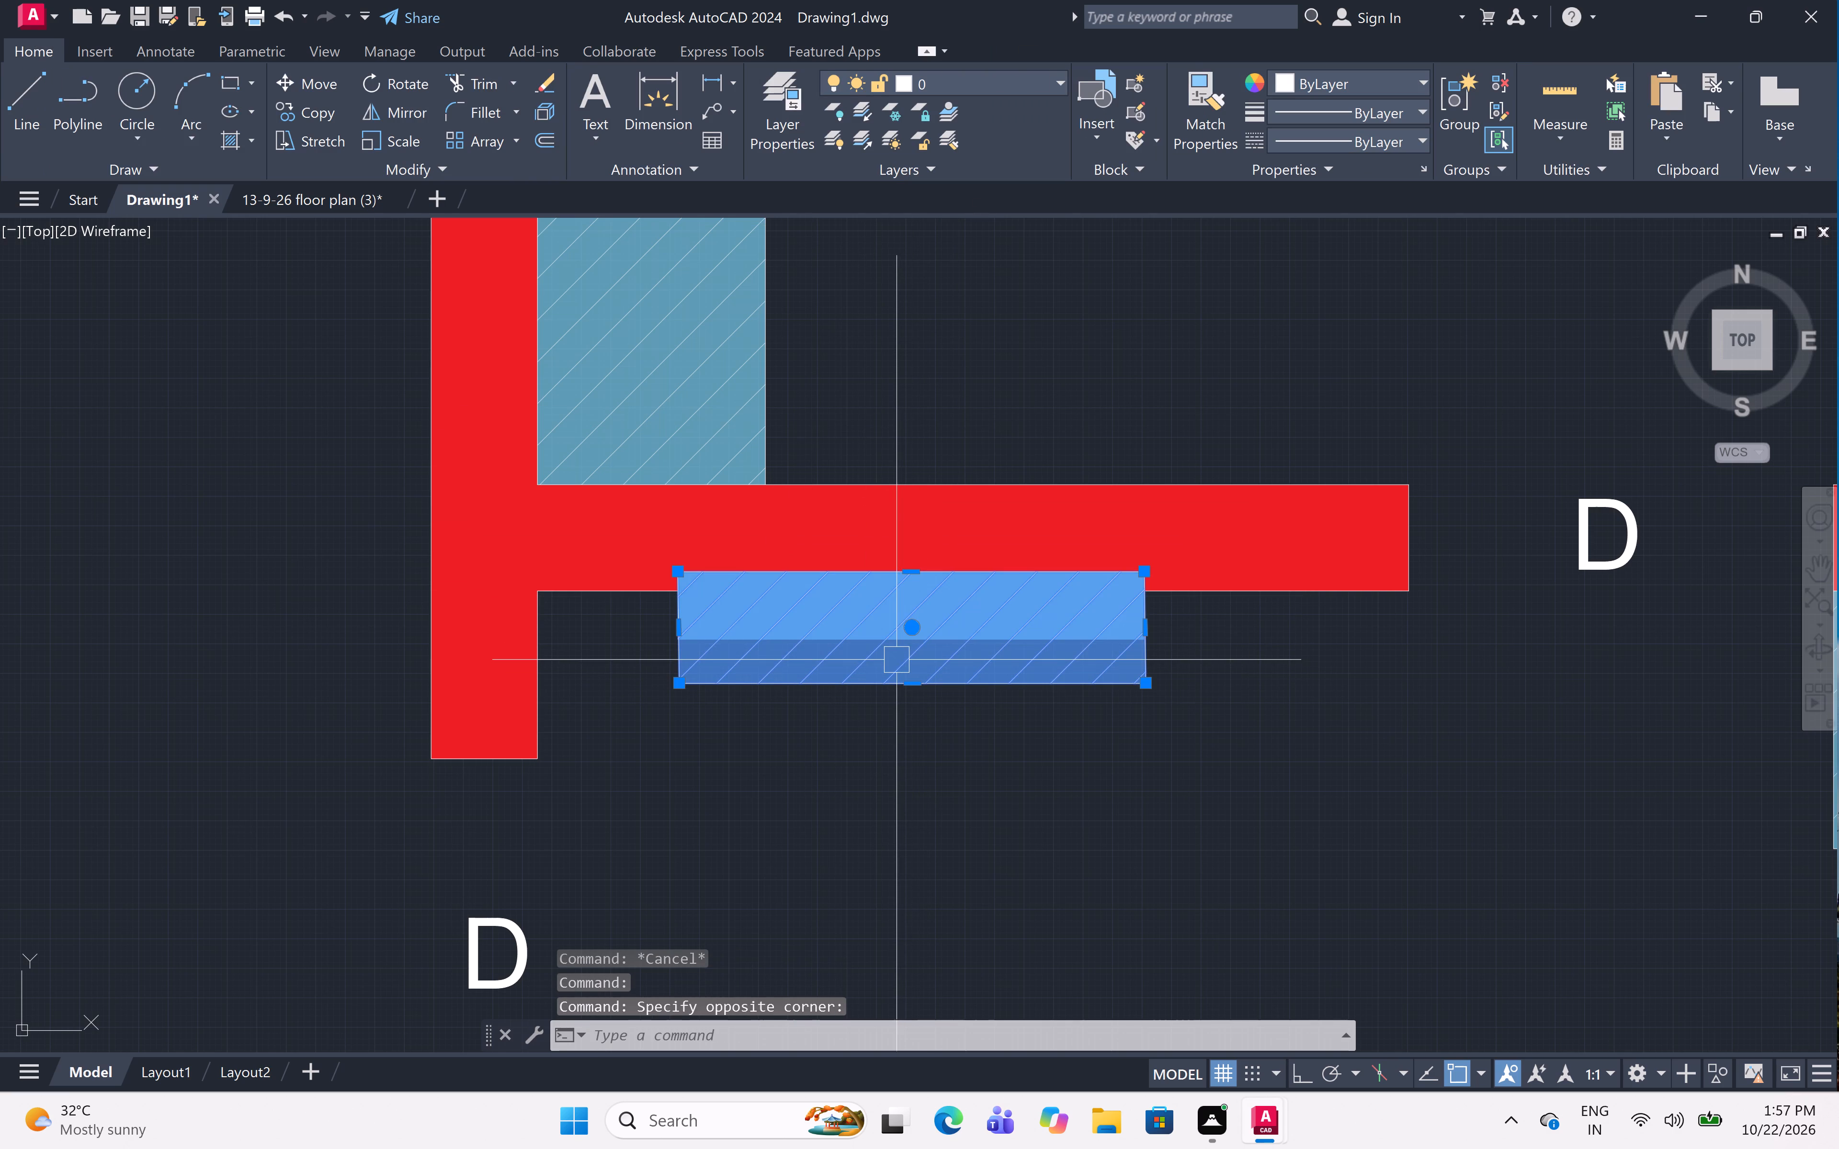
key(Escape)
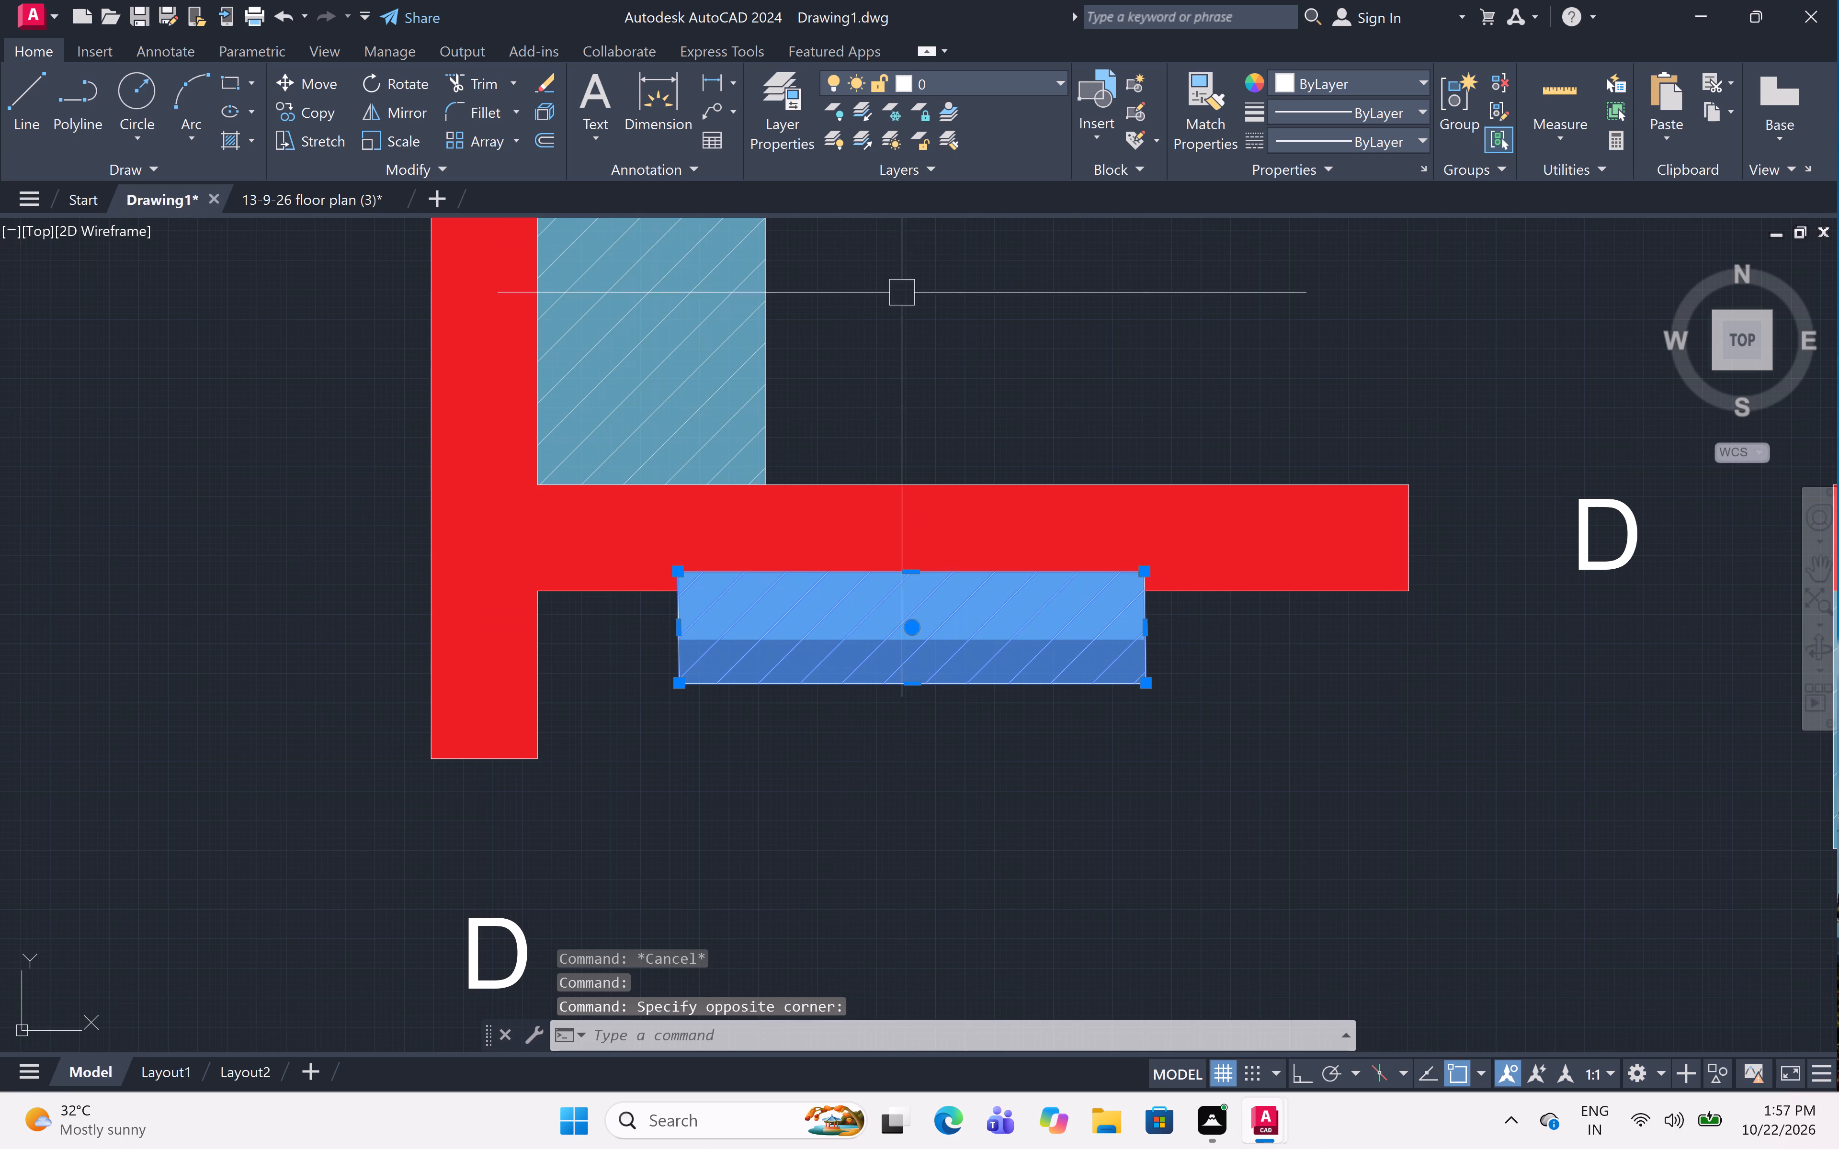
scroll(939, 669, up, 4)
click(937, 660)
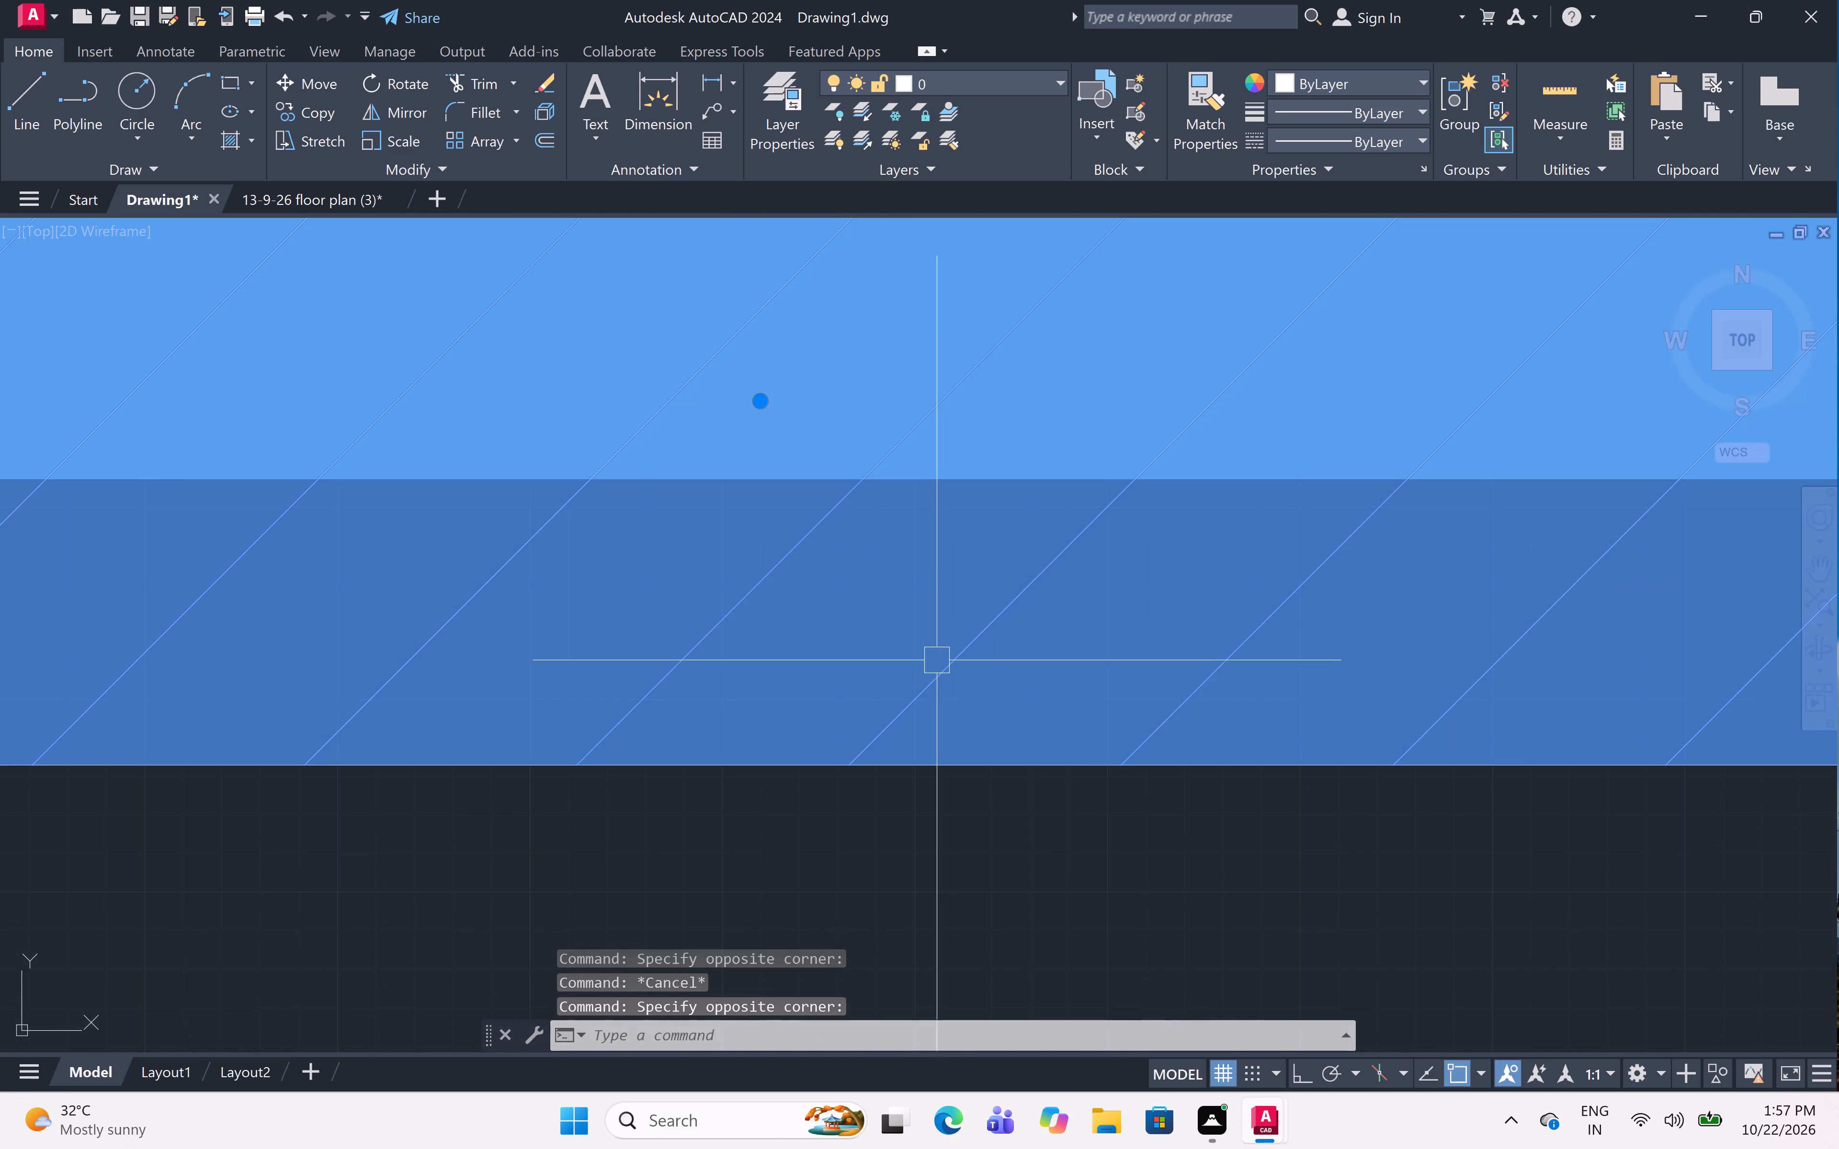
scroll(883, 687, down, 4)
key(Delete)
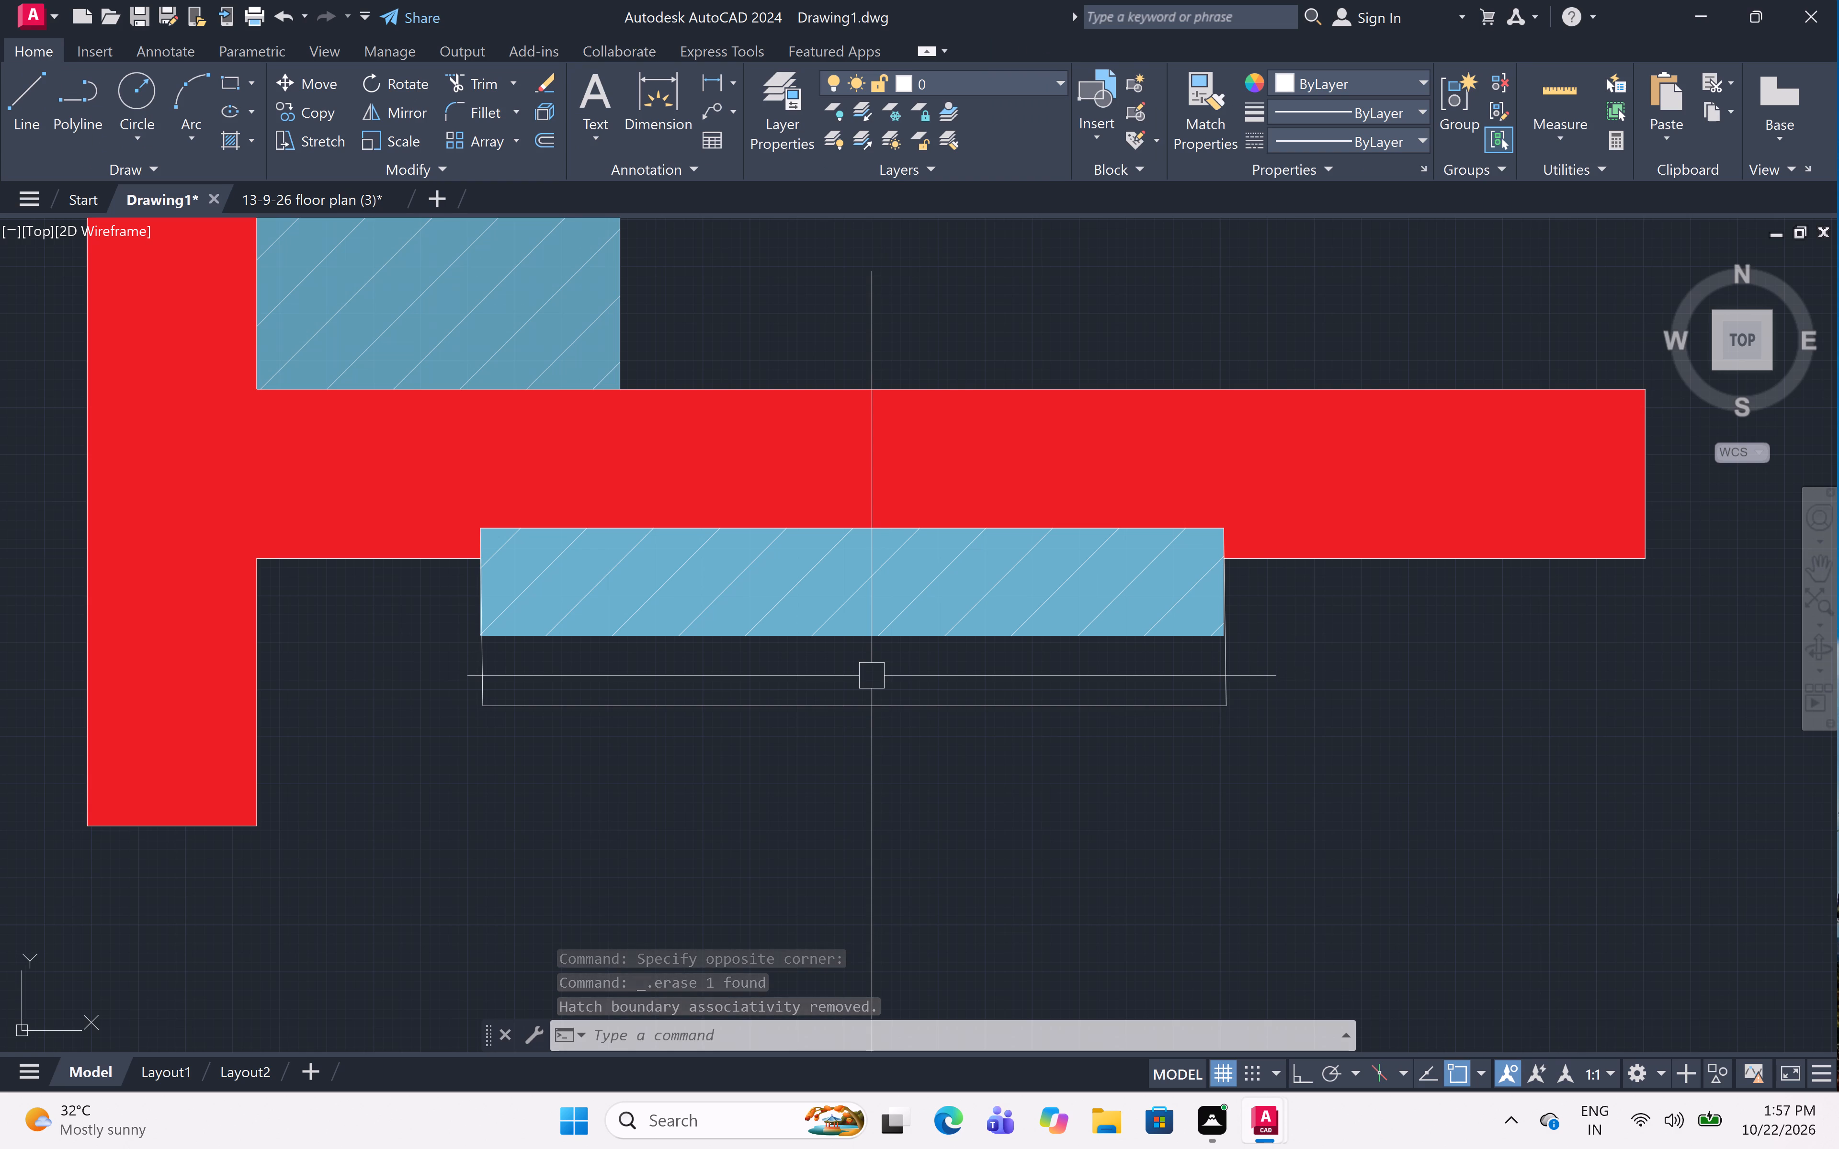
Stretch the lower edge of the small wall unit's remaining hatch down to the rectangle's lower edge.
click(862, 633)
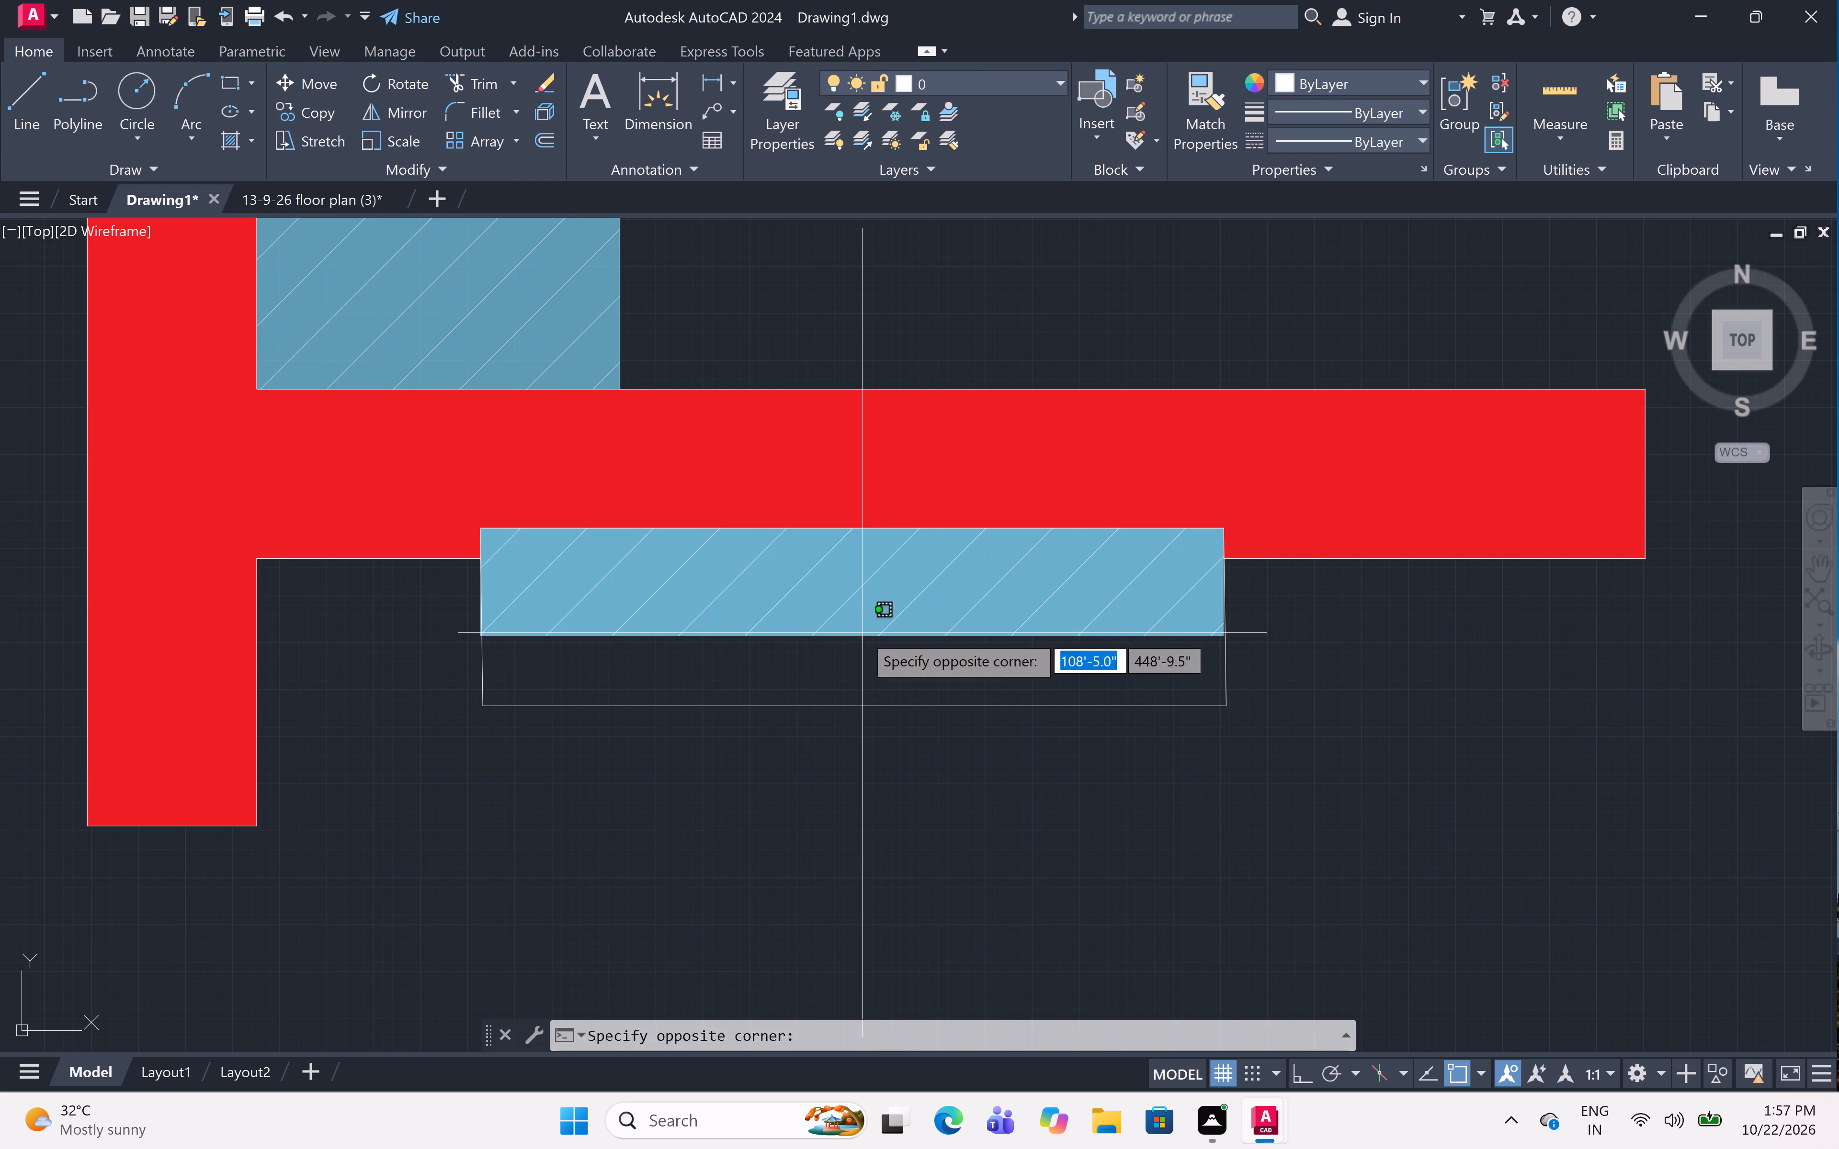
click(856, 641)
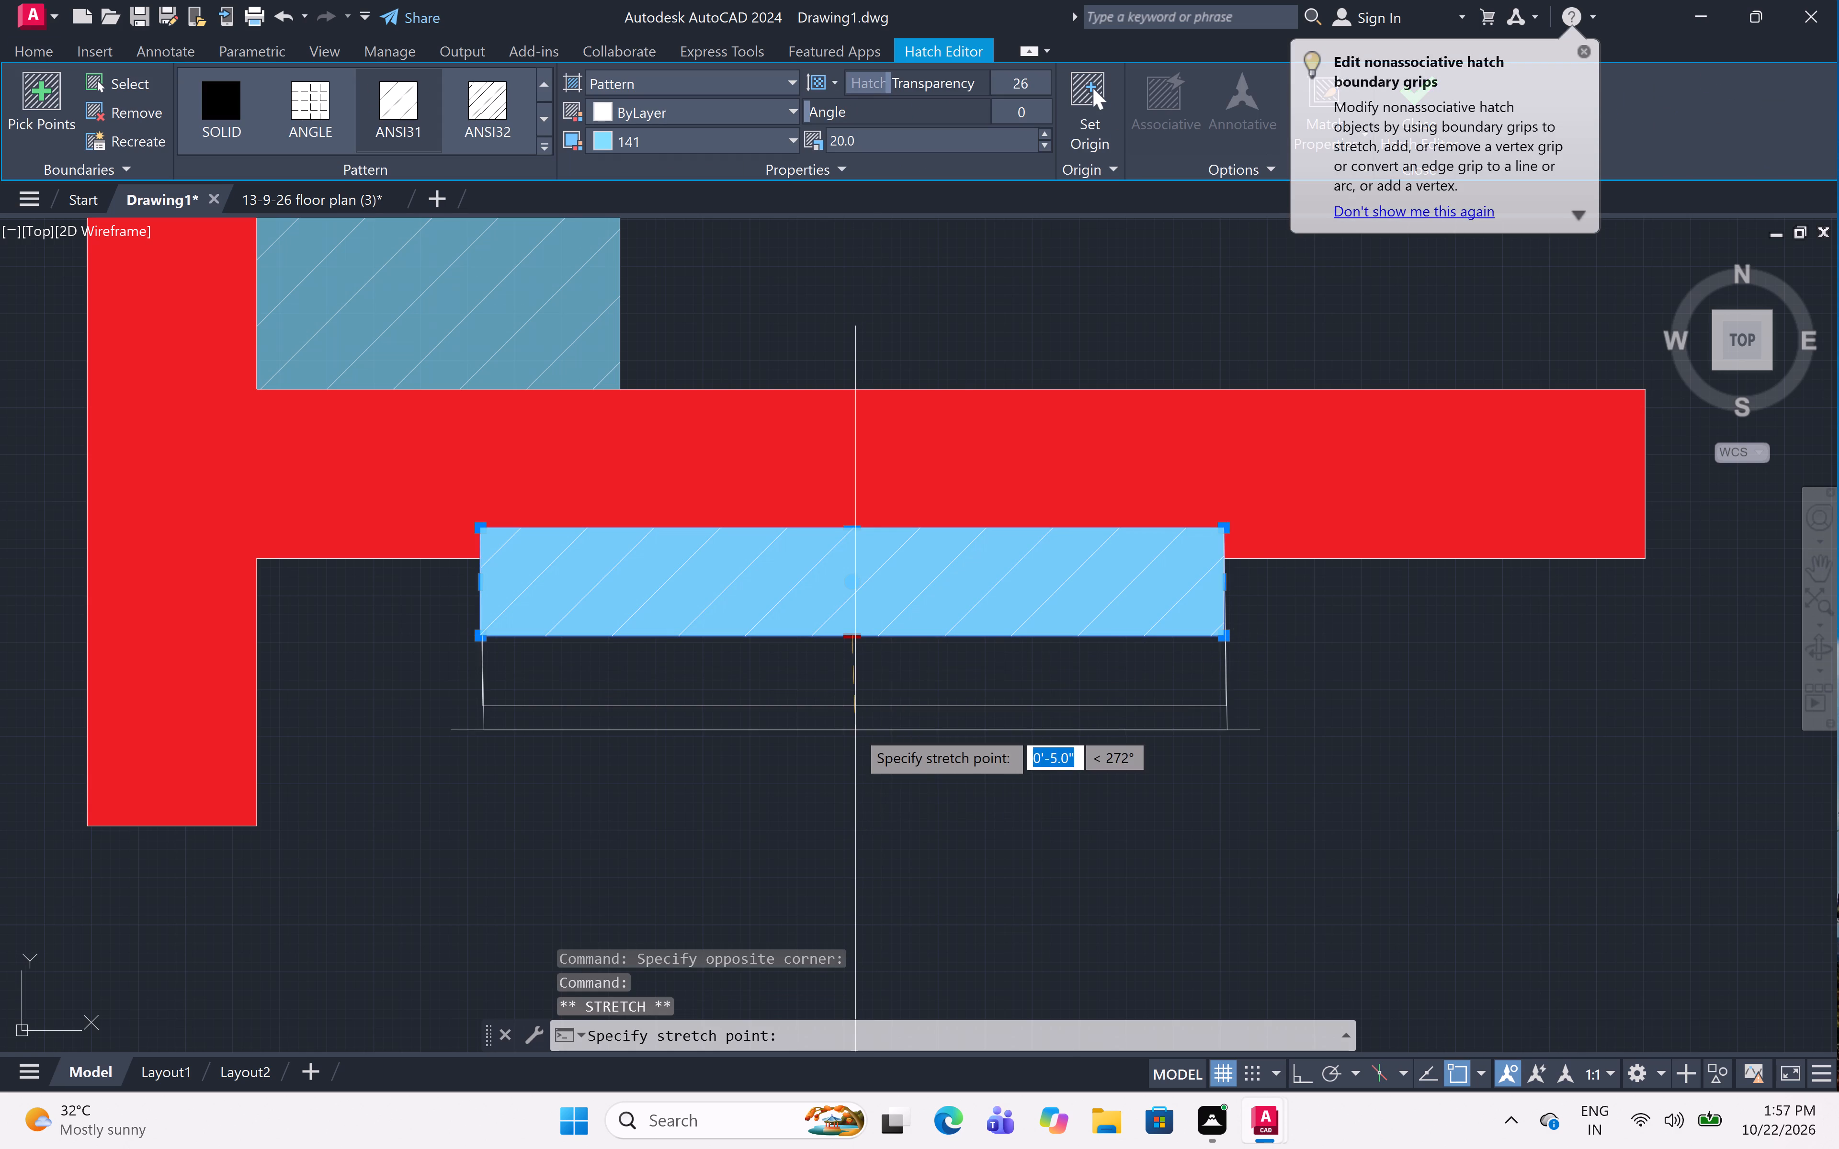
click(860, 700)
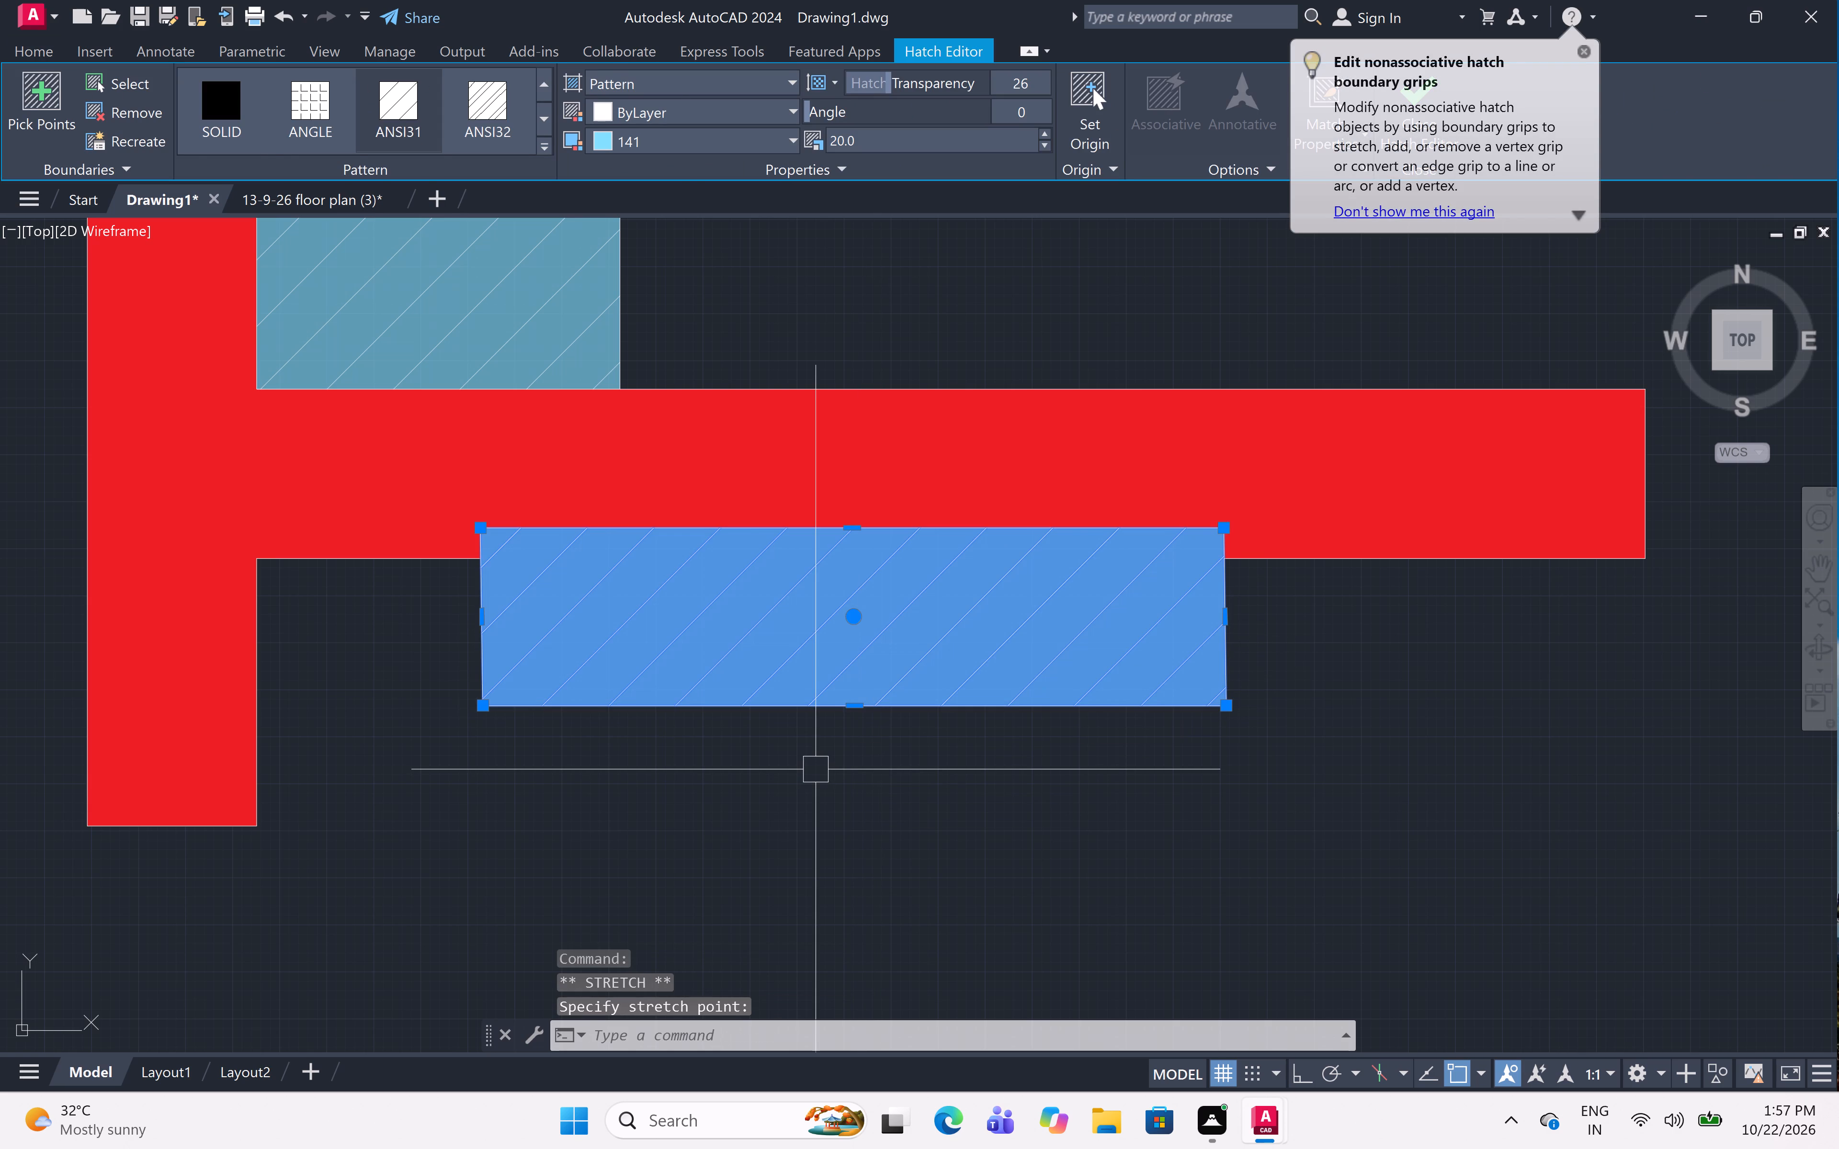
key(Escape)
Set the pattern scale of the shared light-blue hatch on the bedroom wardrobes and the long hall unit to 30.
scroll(828, 699, down, 5)
scroll(987, 547, down, 3)
middle_drag(1124, 438, 996, 562)
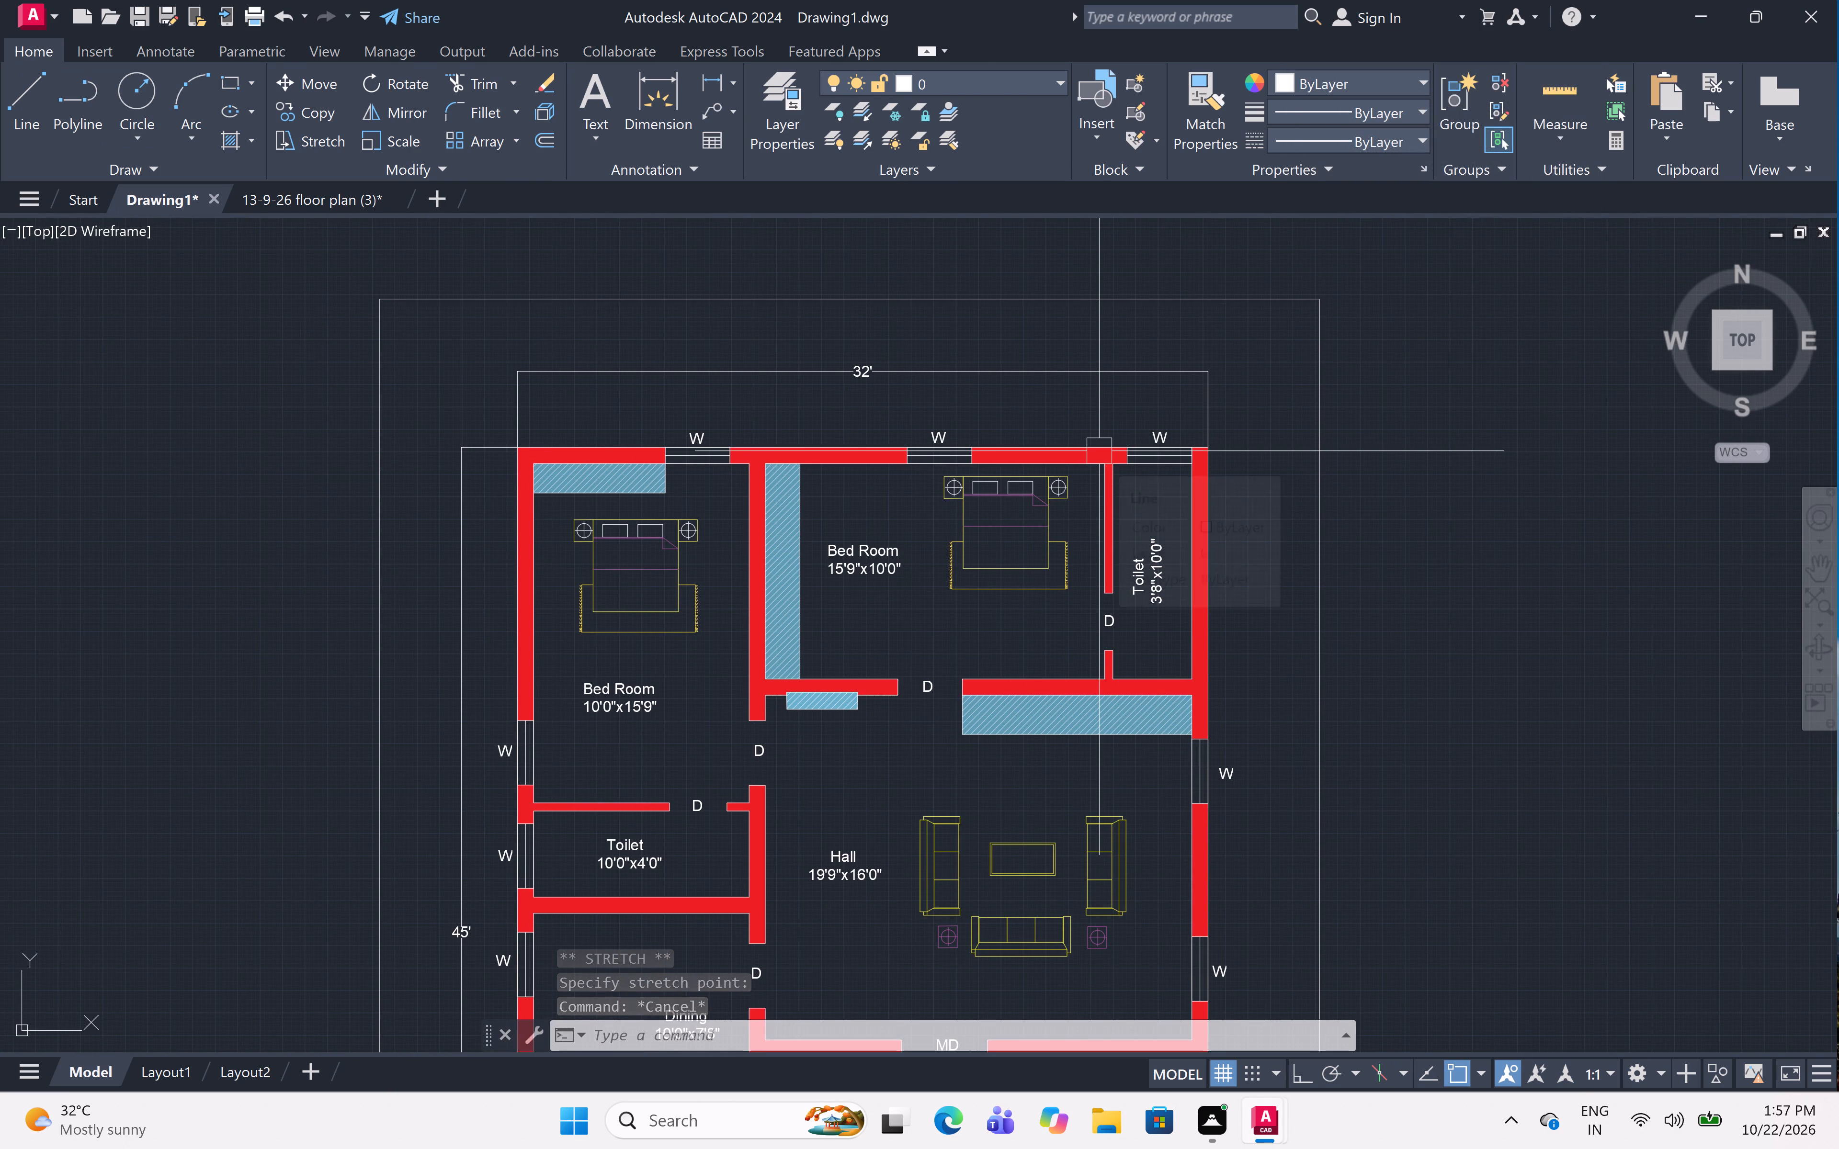
scroll(1063, 675, up, 2)
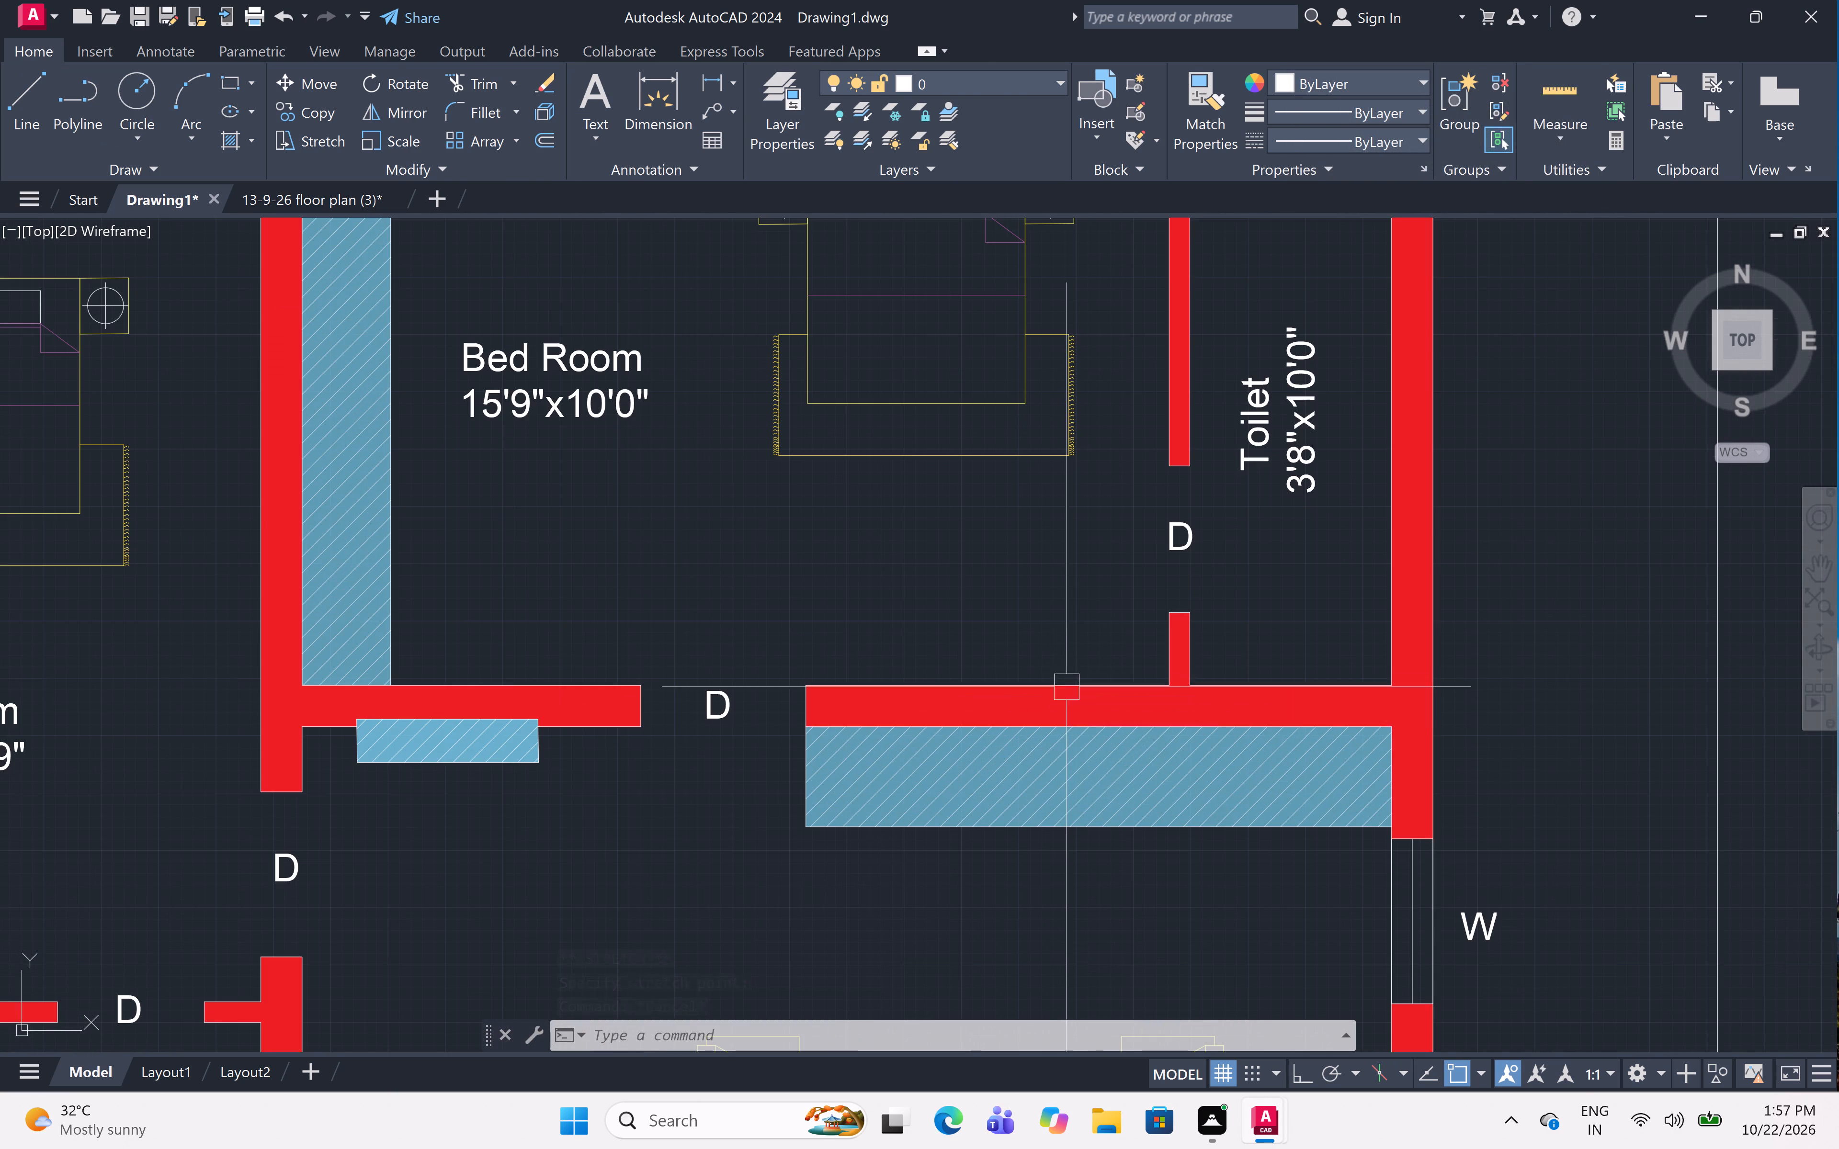
scroll(1074, 798, up, 2)
click(1085, 774)
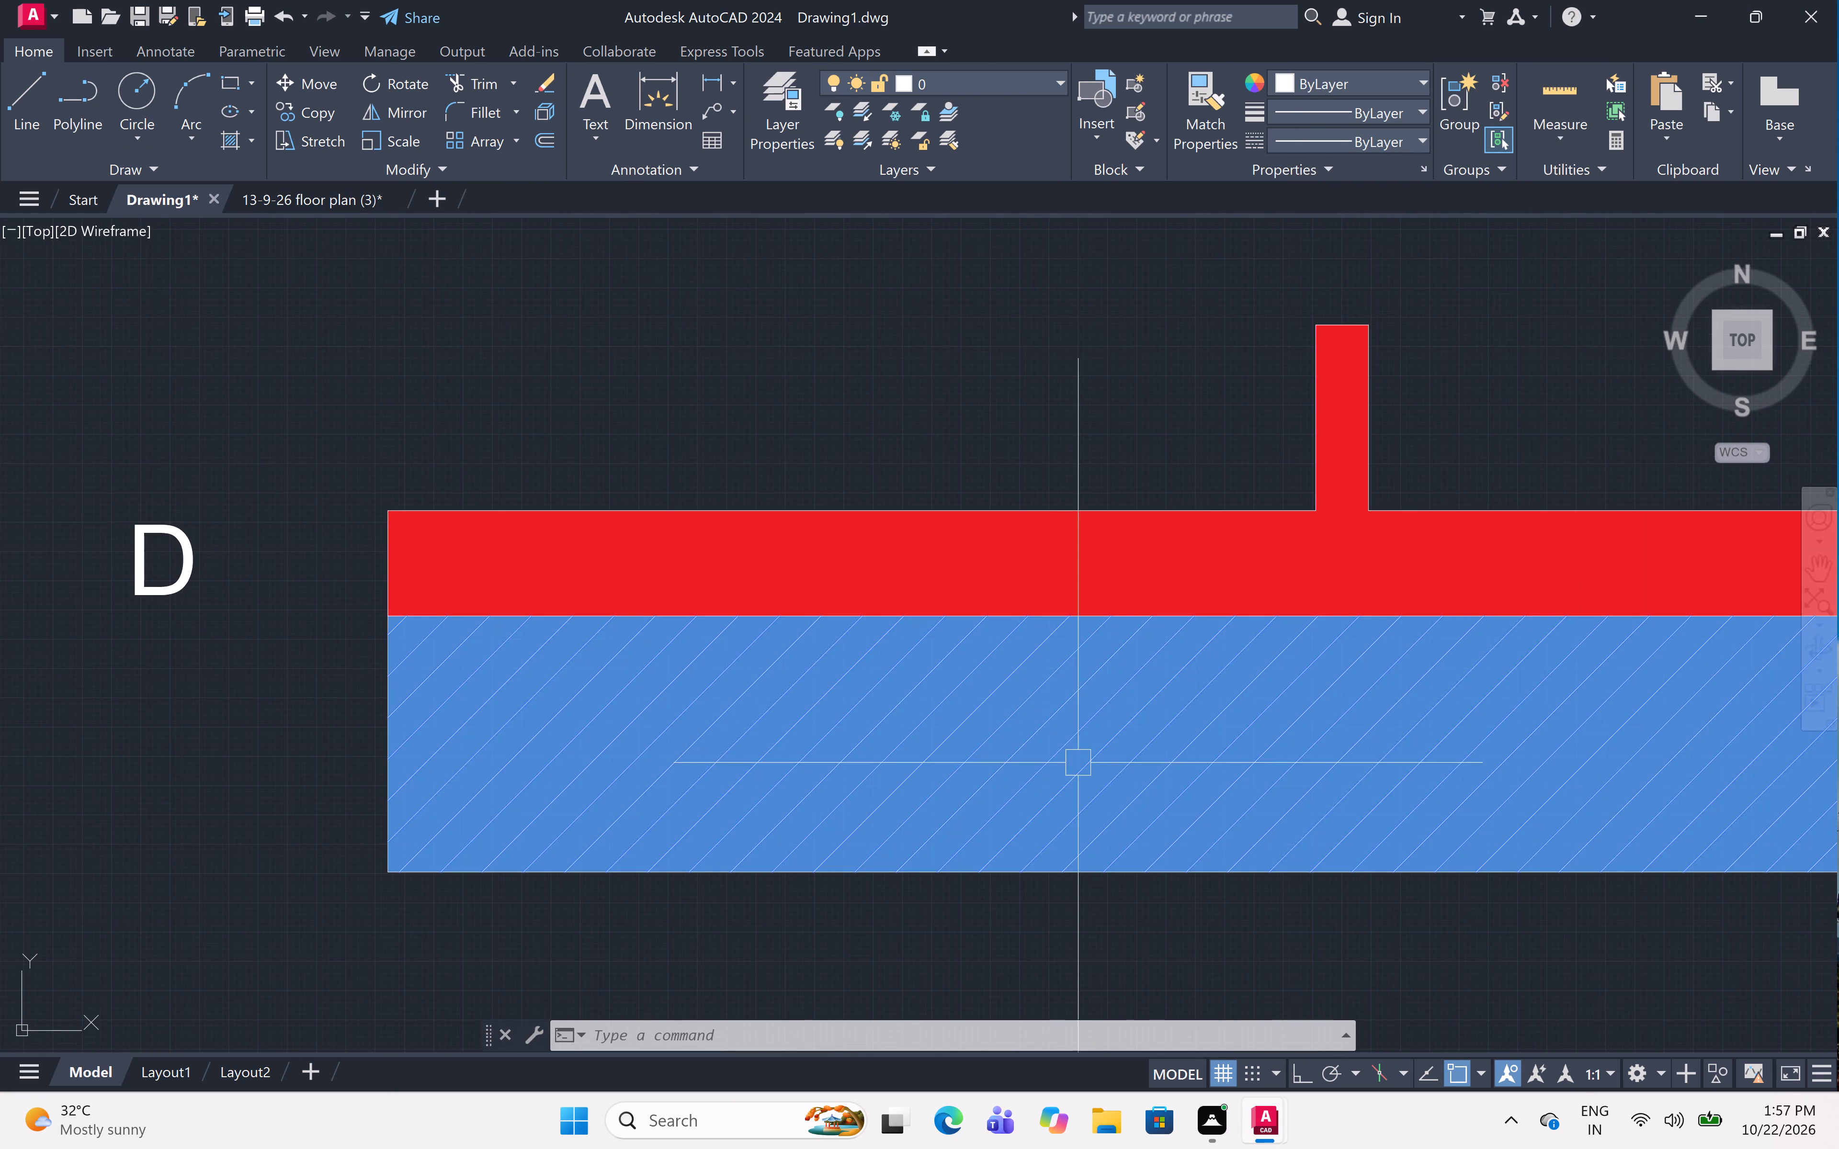
scroll(1062, 686, down, 3)
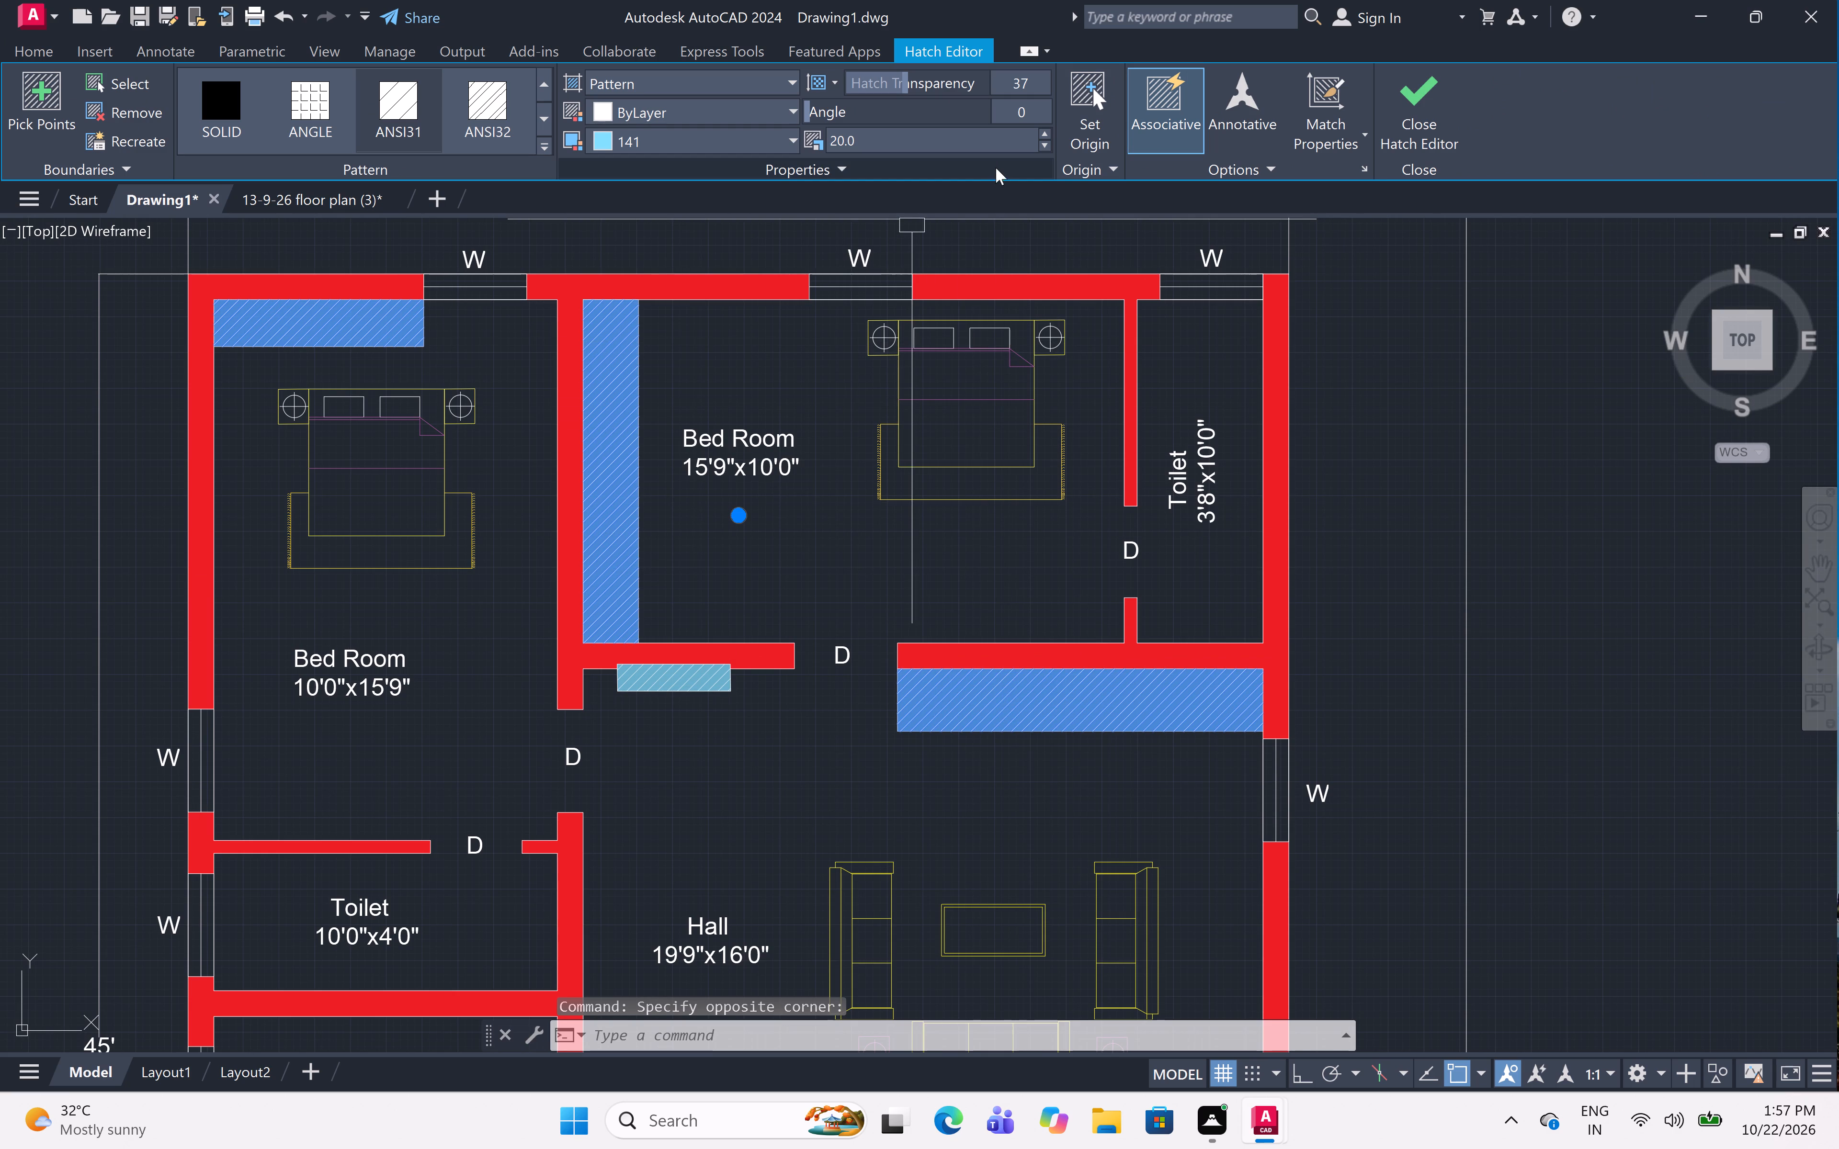
click(986, 142)
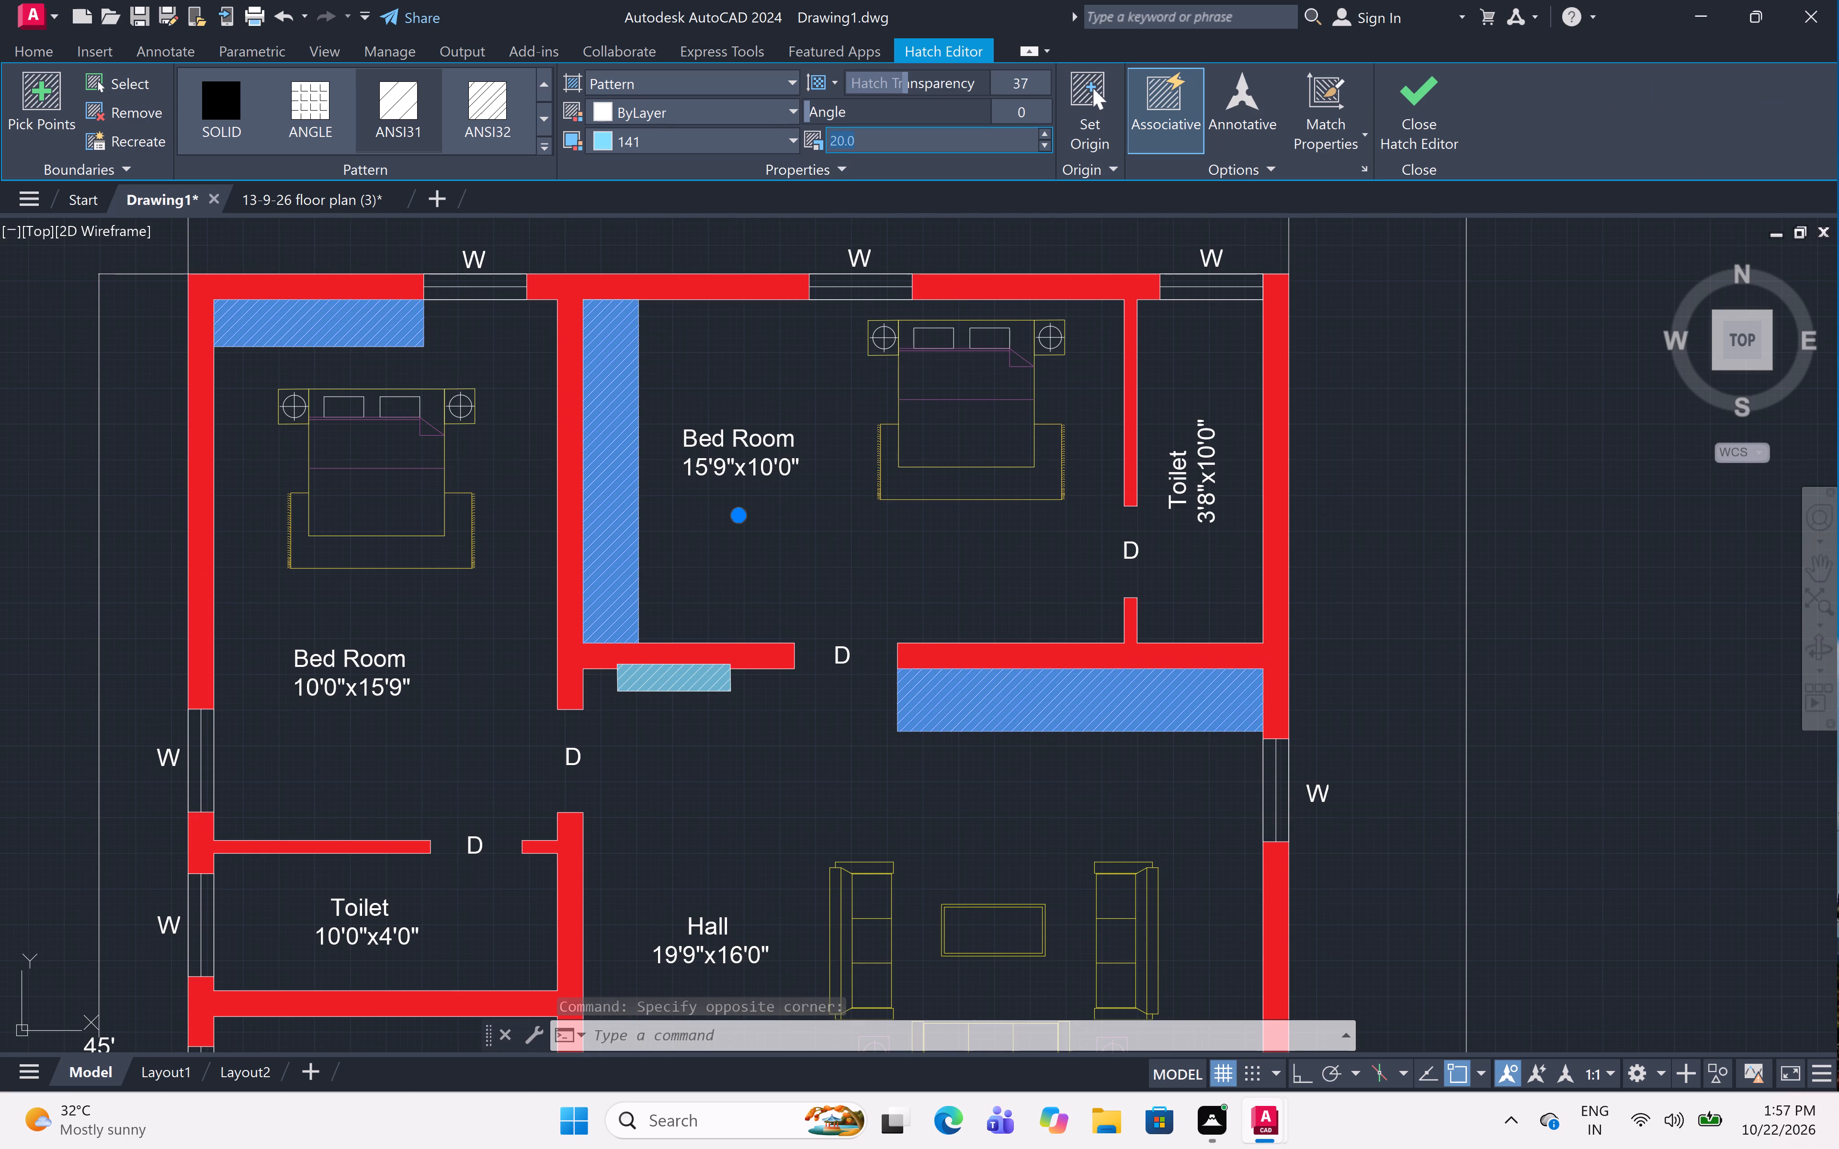
key(BackSpace)
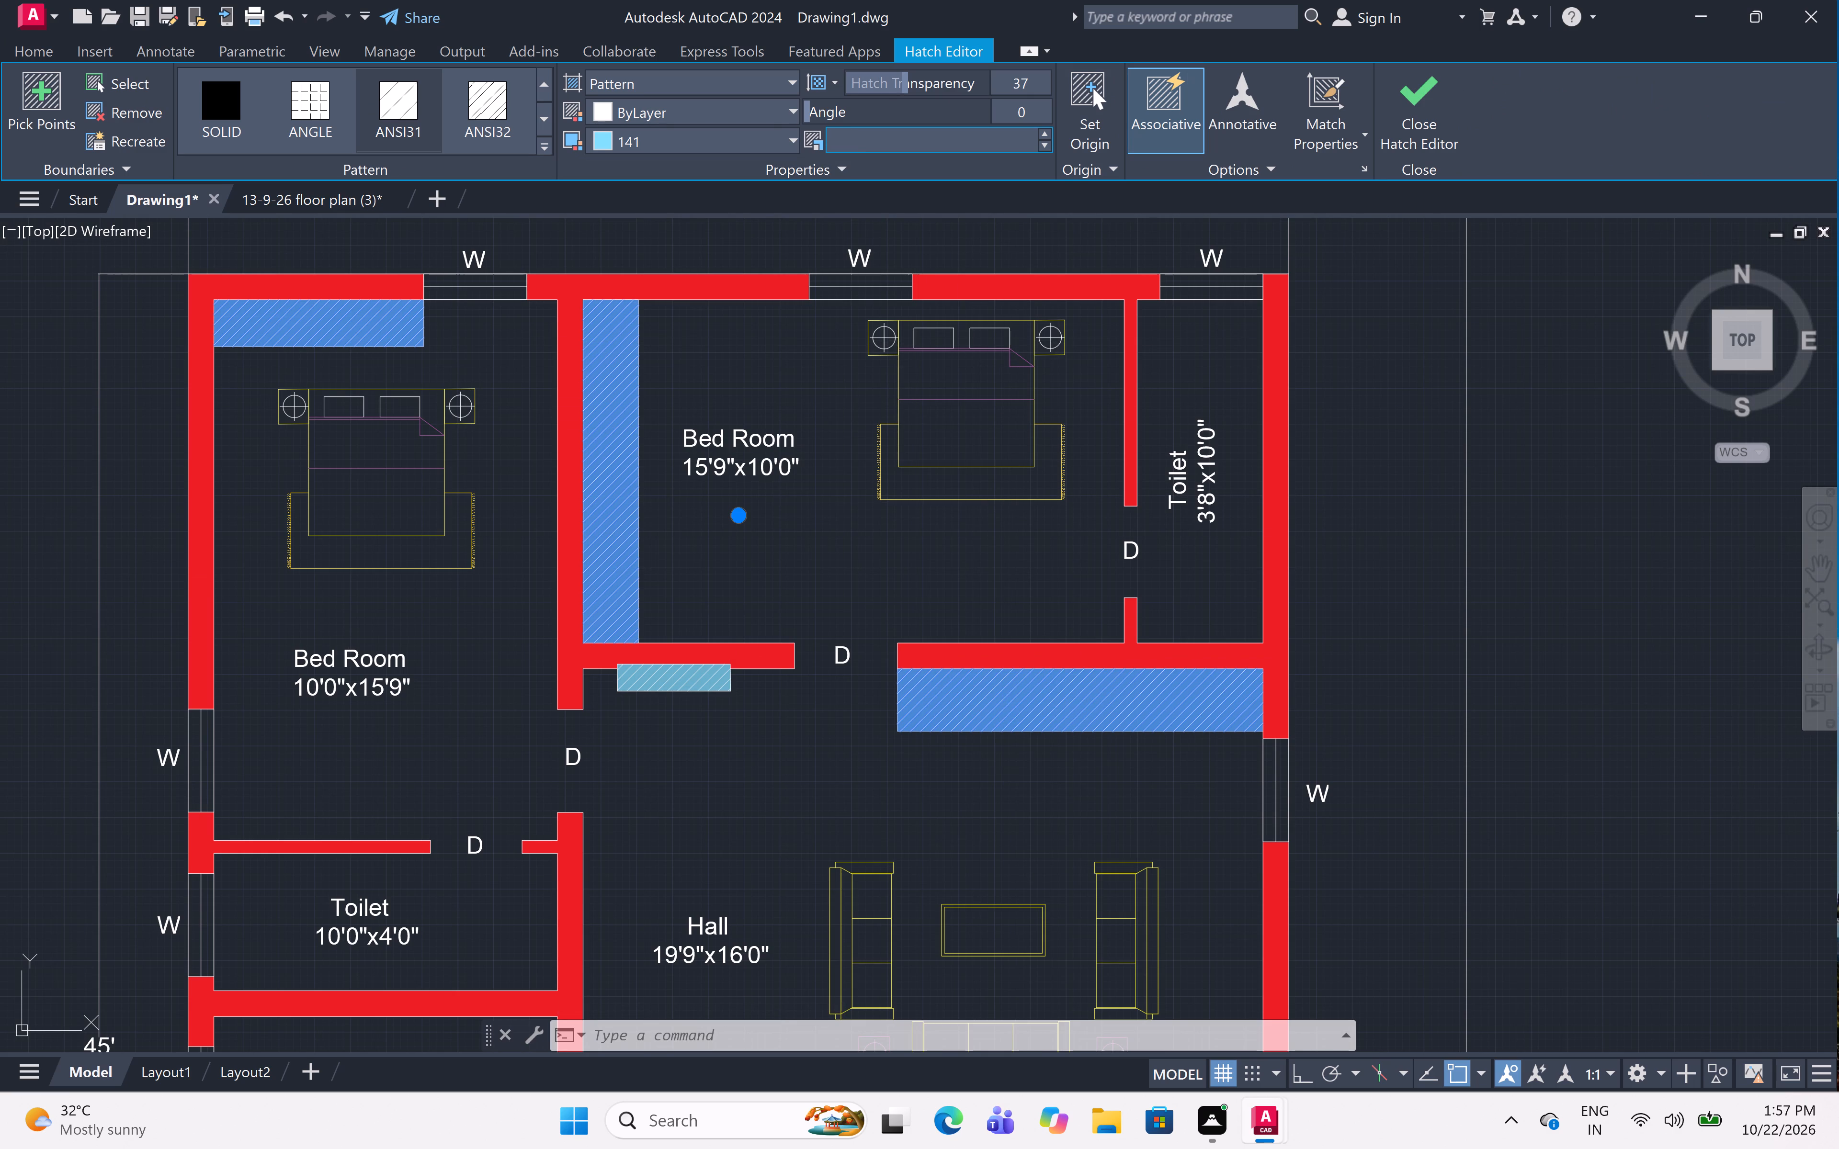
text(30)
click(1058, 685)
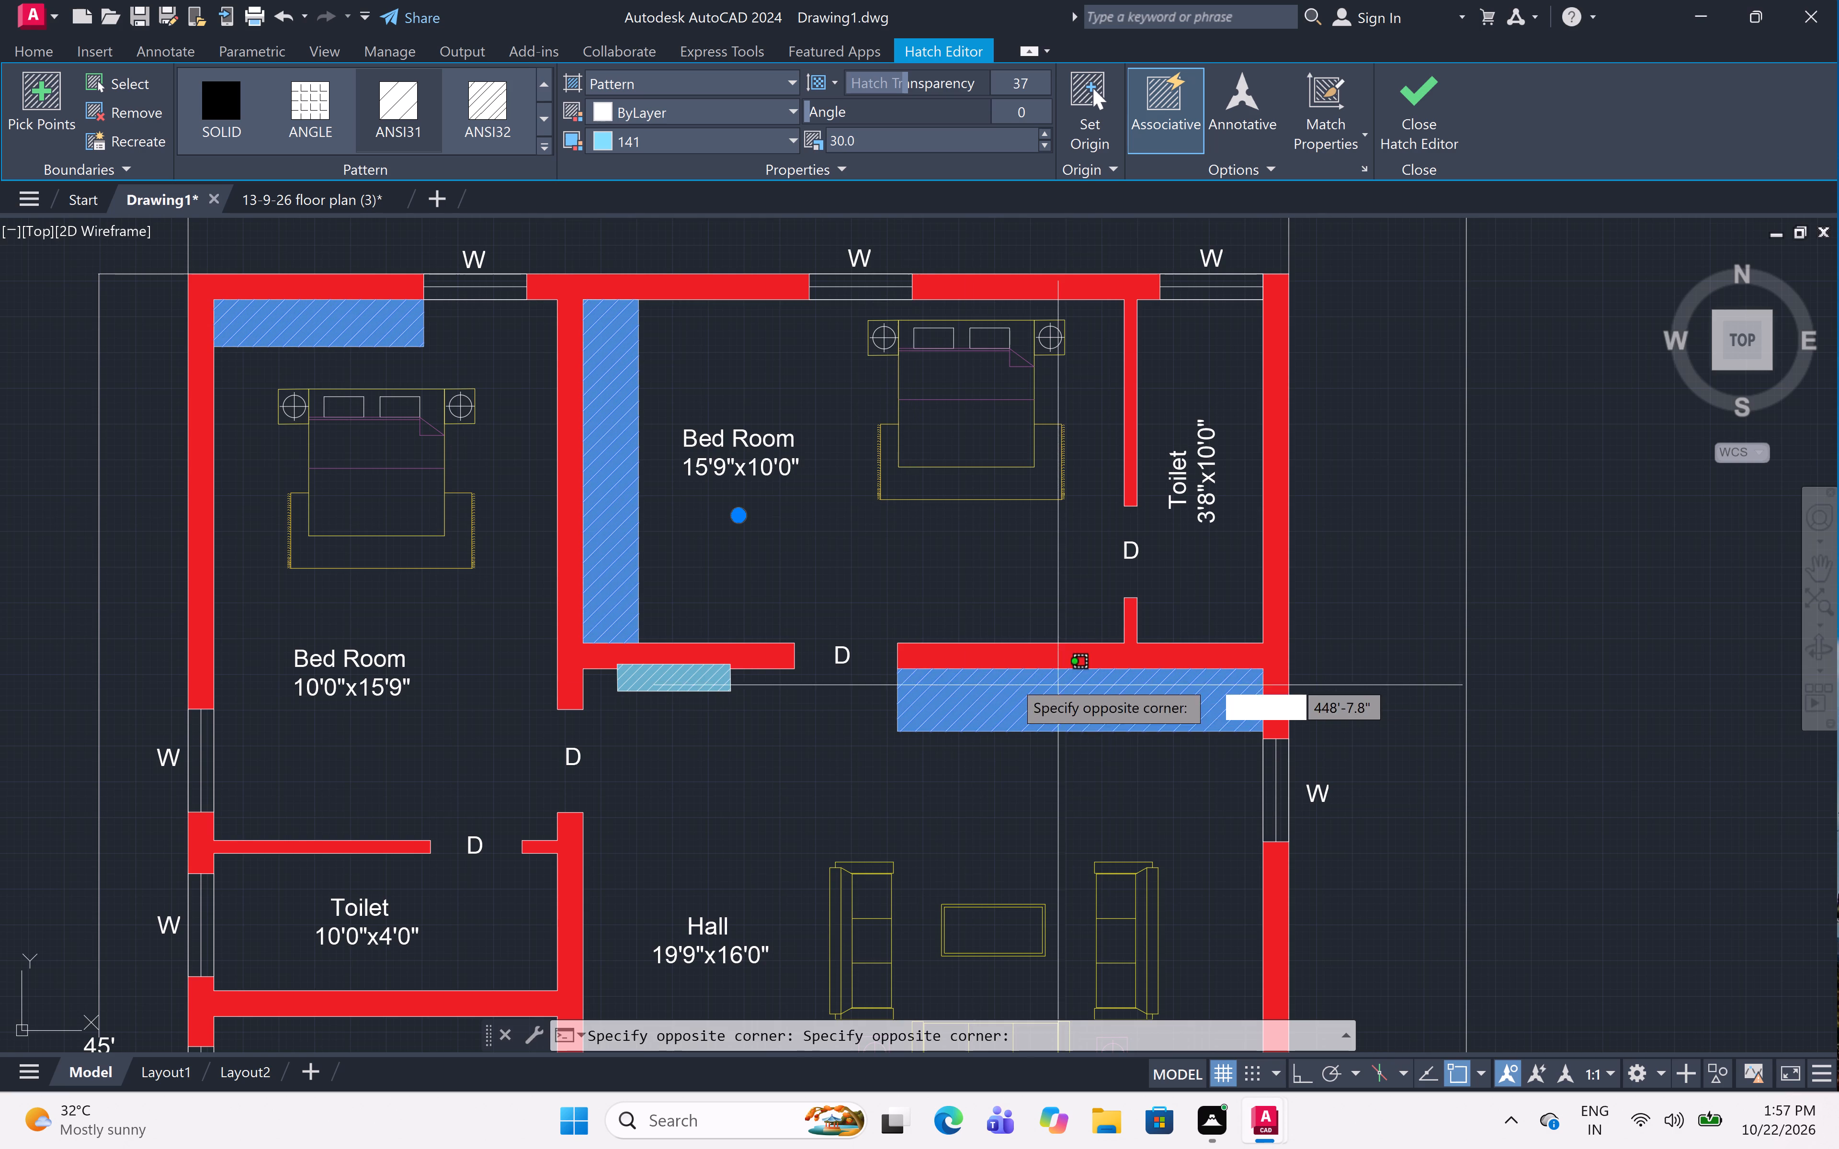
drag(1075, 704, 1076, 713)
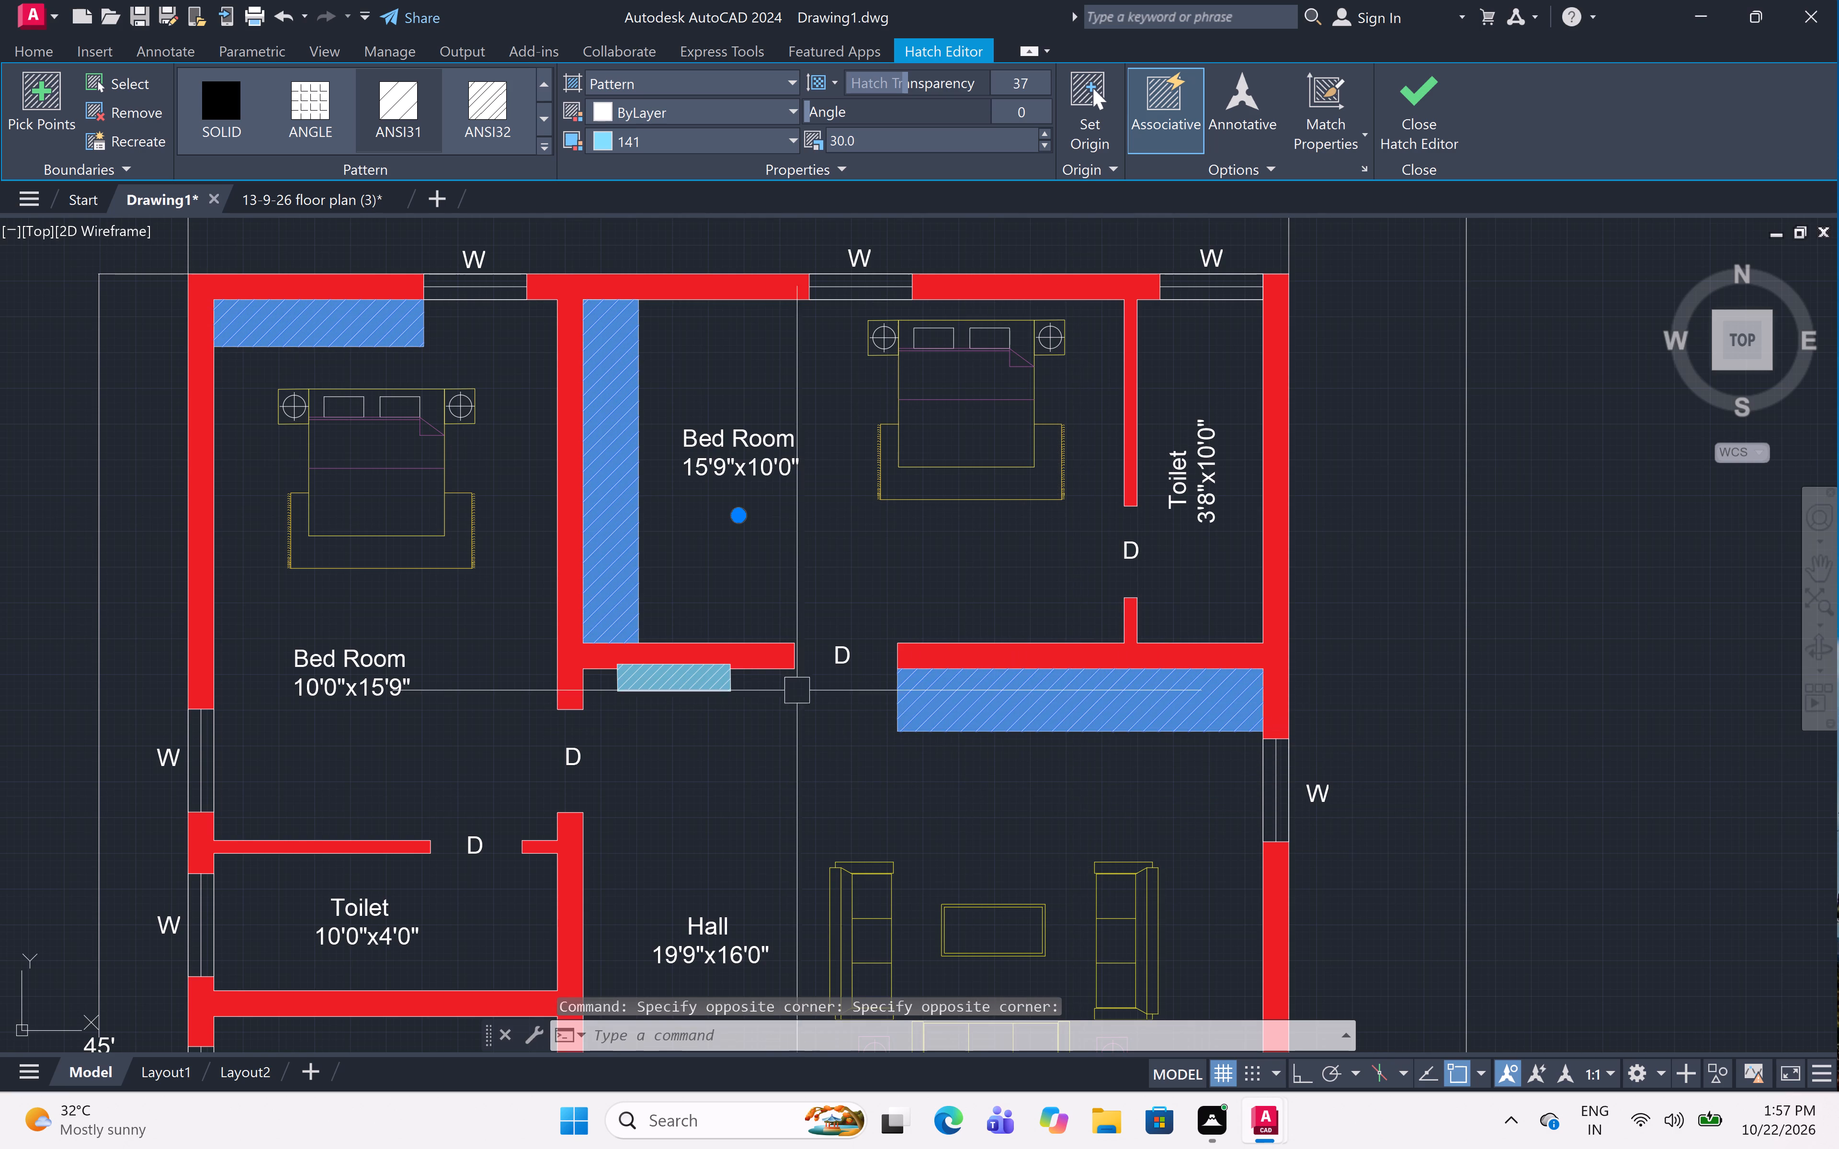
key(Escape)
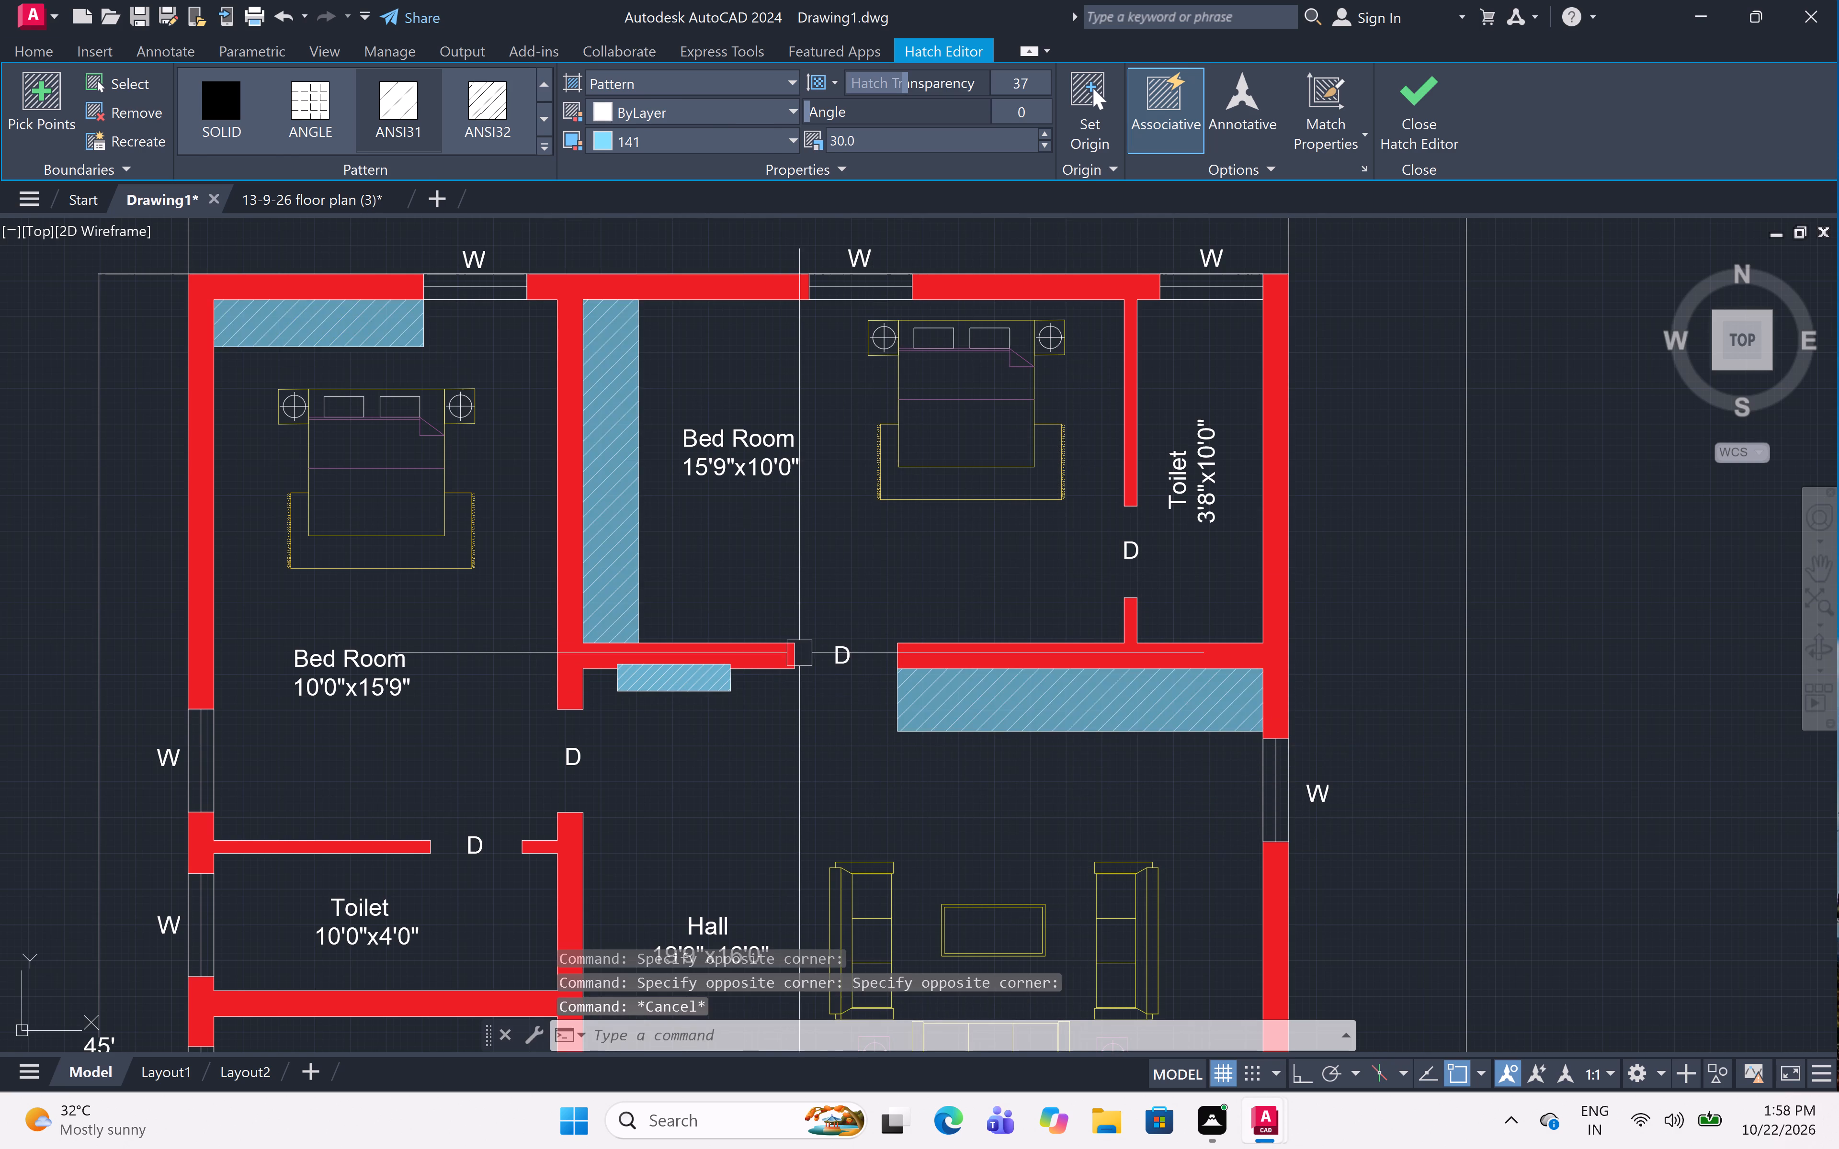
Add the multiline text title "Ground Floor Plan" just below the plan's outer border.
scroll(994, 562, down, 2)
middle_drag(996, 560, 977, 593)
middle_drag(1071, 673, 1124, 504)
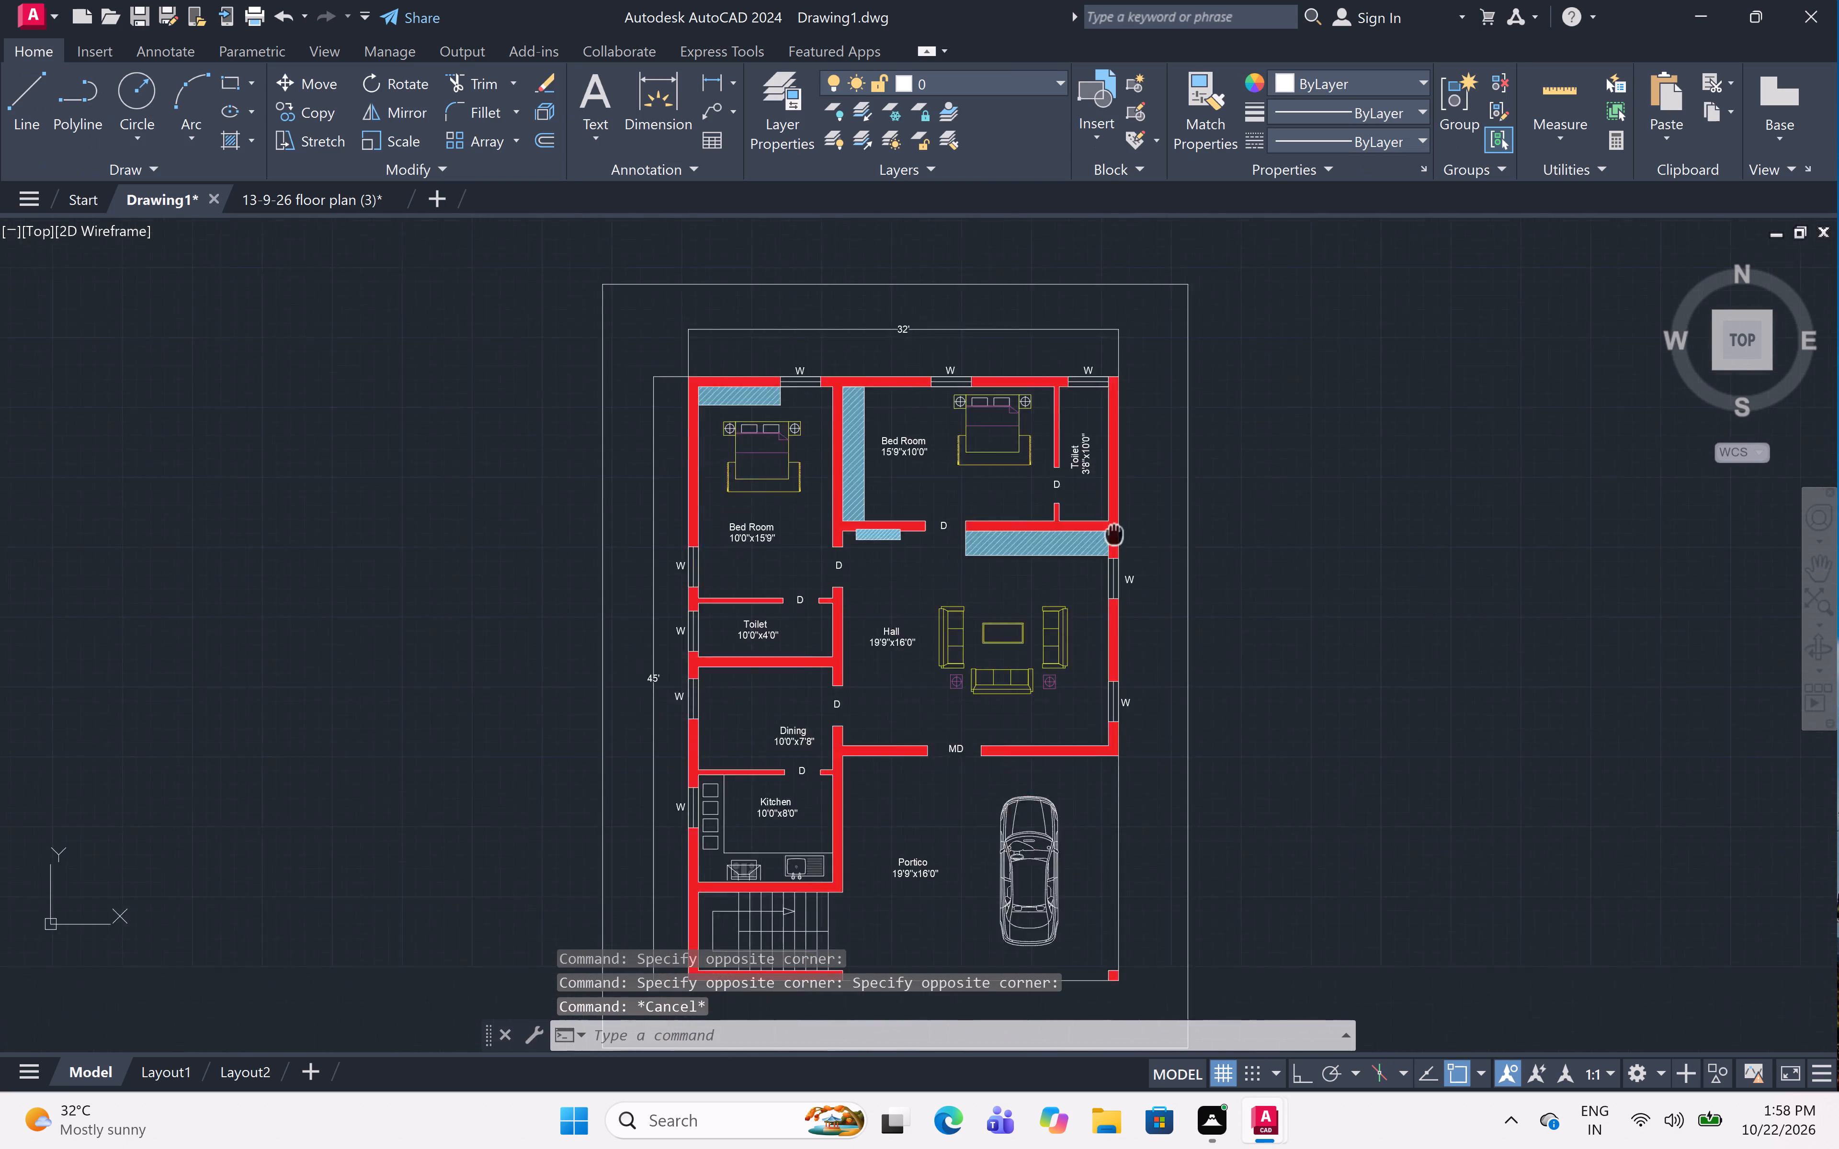
middle_drag(1124, 504, 1130, 480)
scroll(1131, 480, down, 1)
middle_drag(1131, 480, 1127, 517)
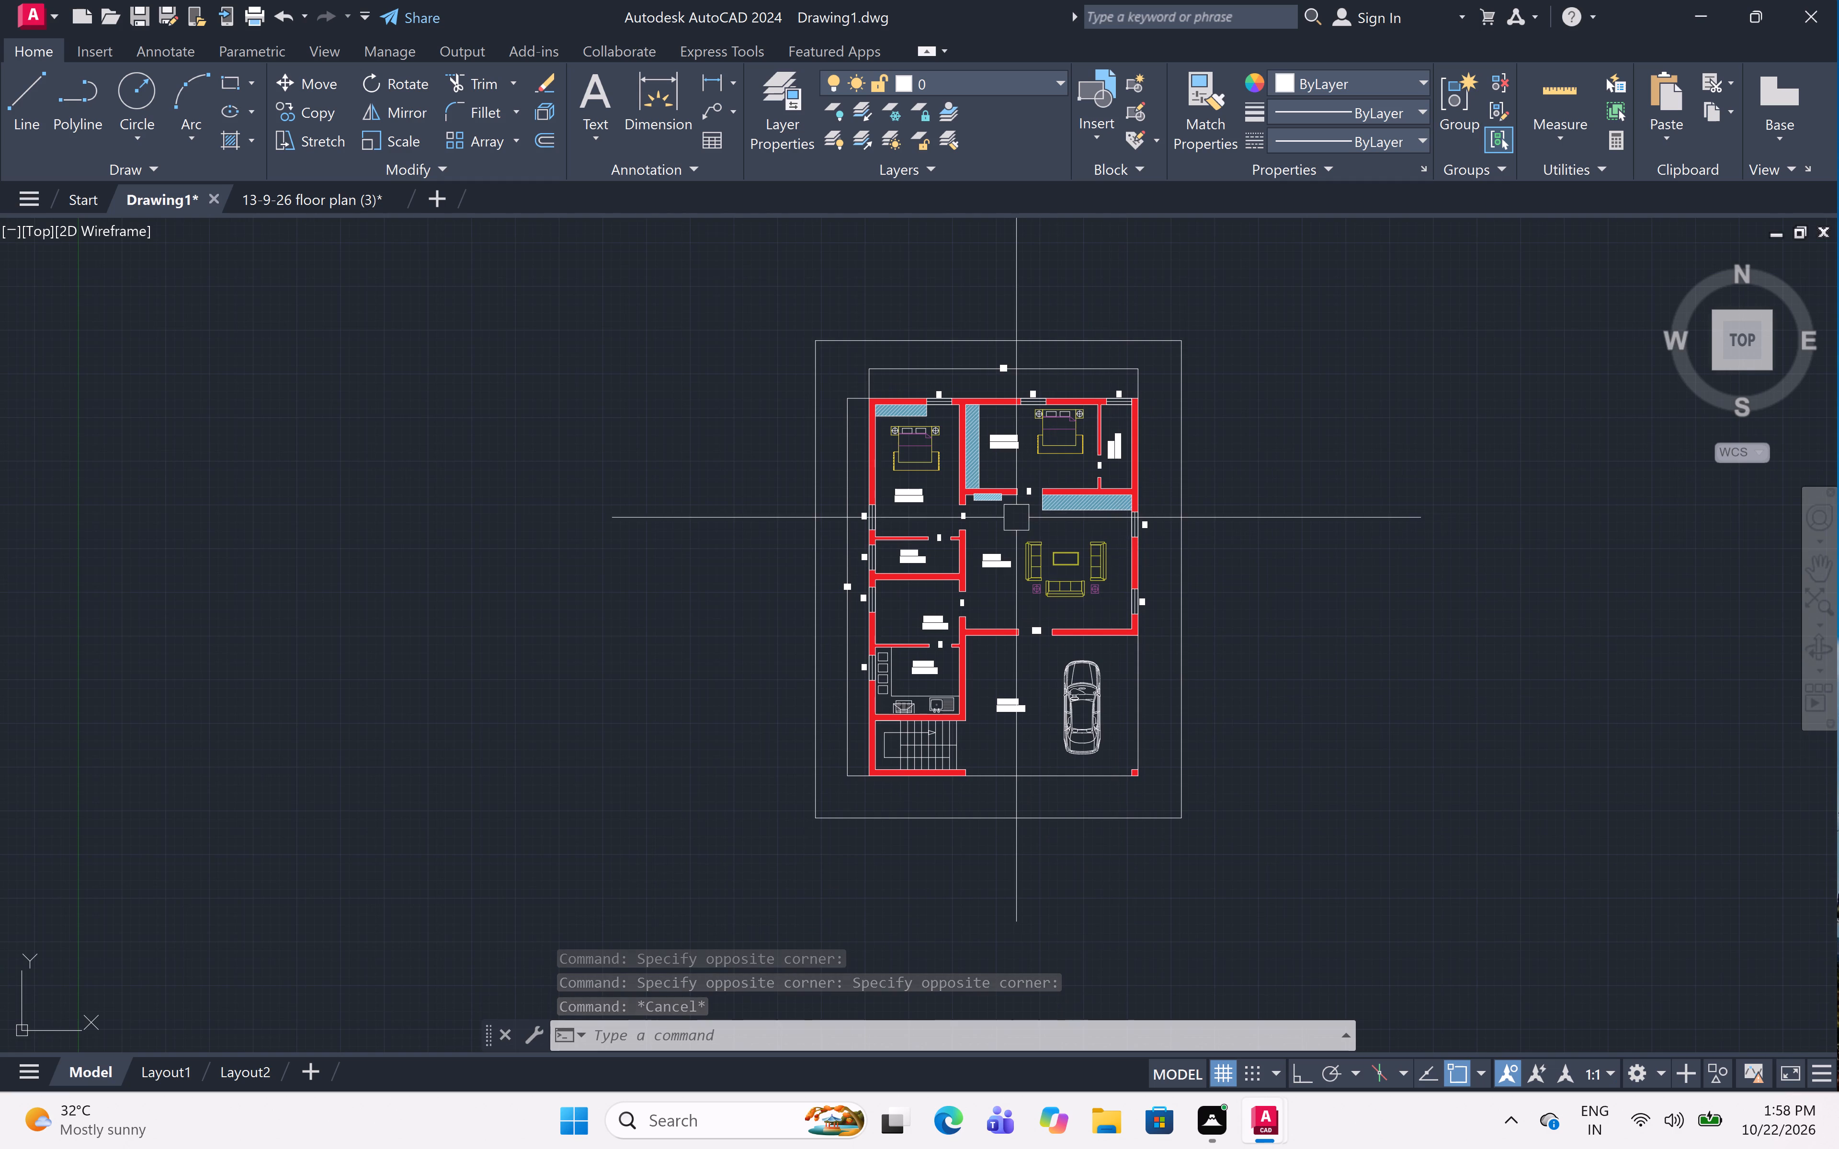
scroll(974, 837, up, 3)
key(m)
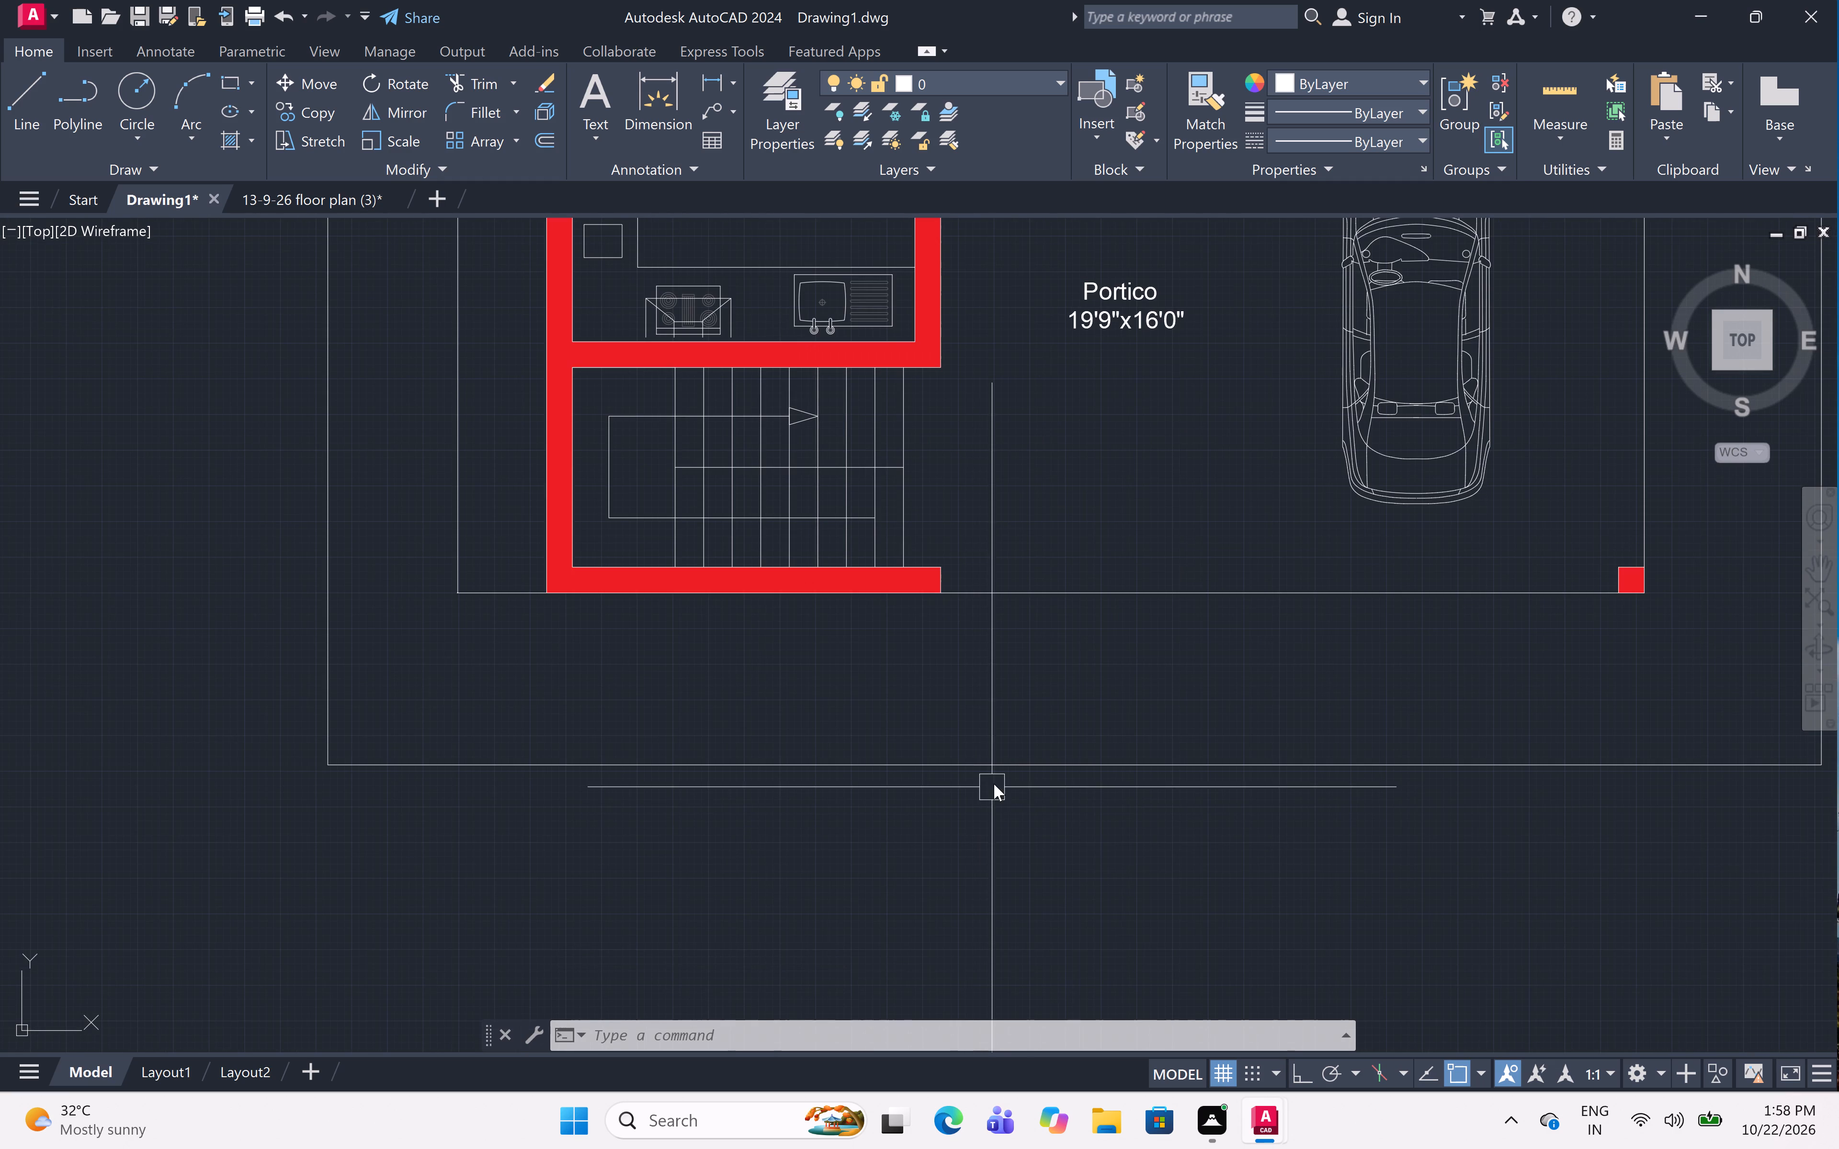
key(t)
key(space)
scroll(945, 646, down, 2)
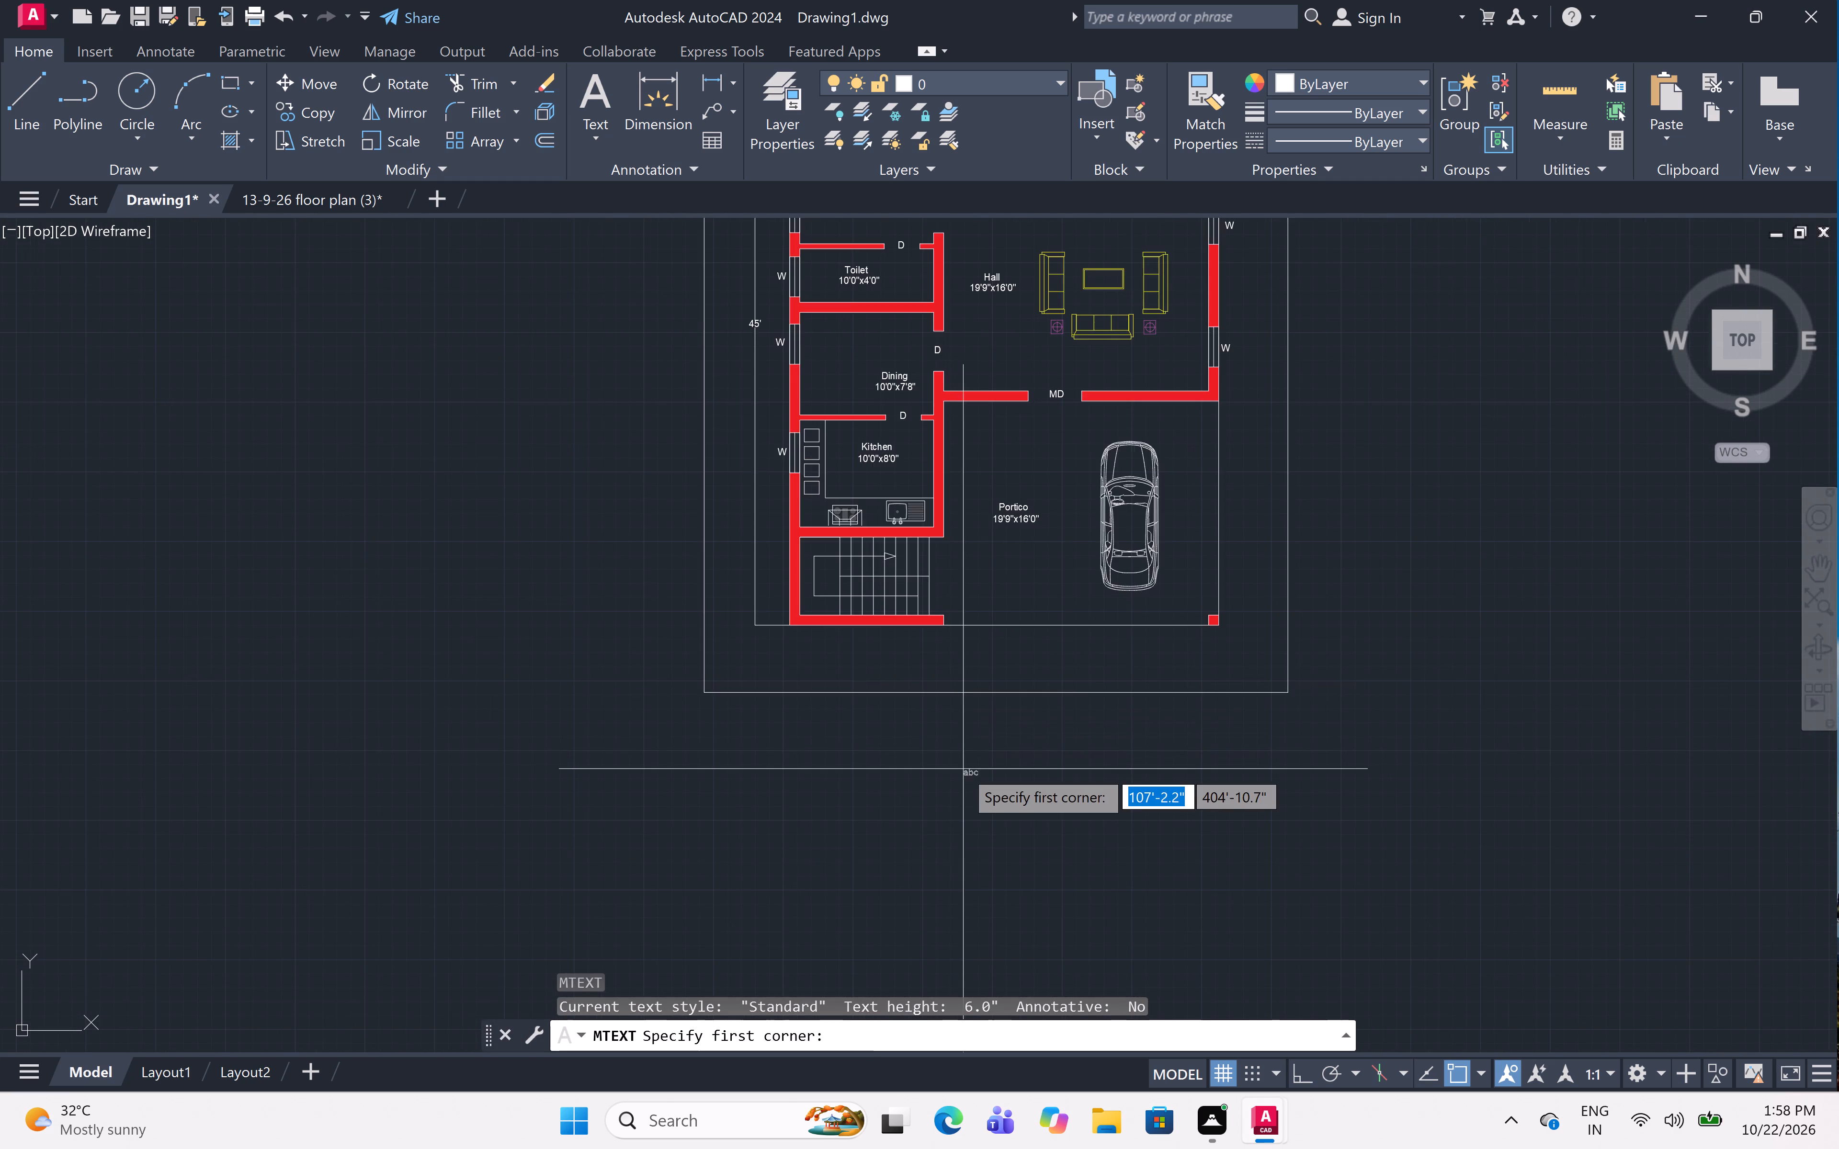
scroll(963, 769, up, 1)
click(867, 675)
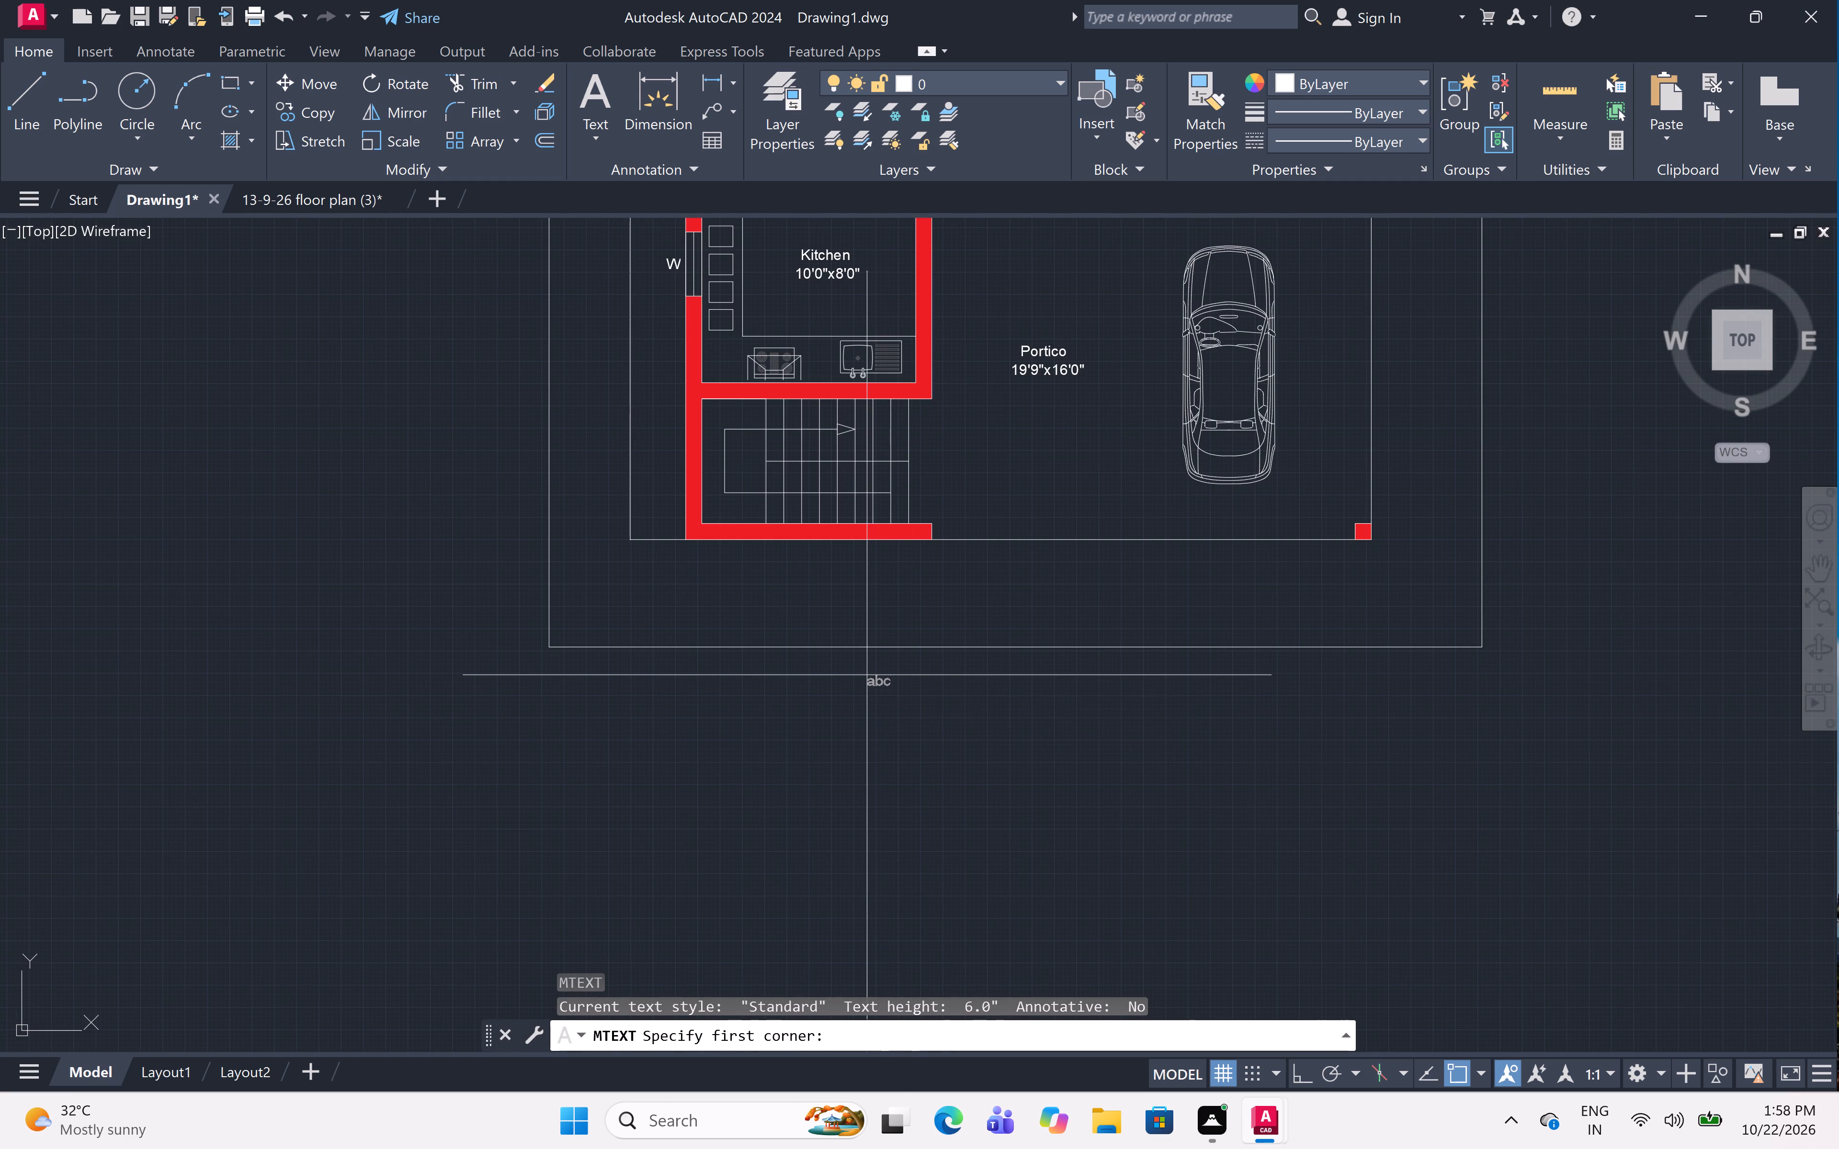
click(1263, 752)
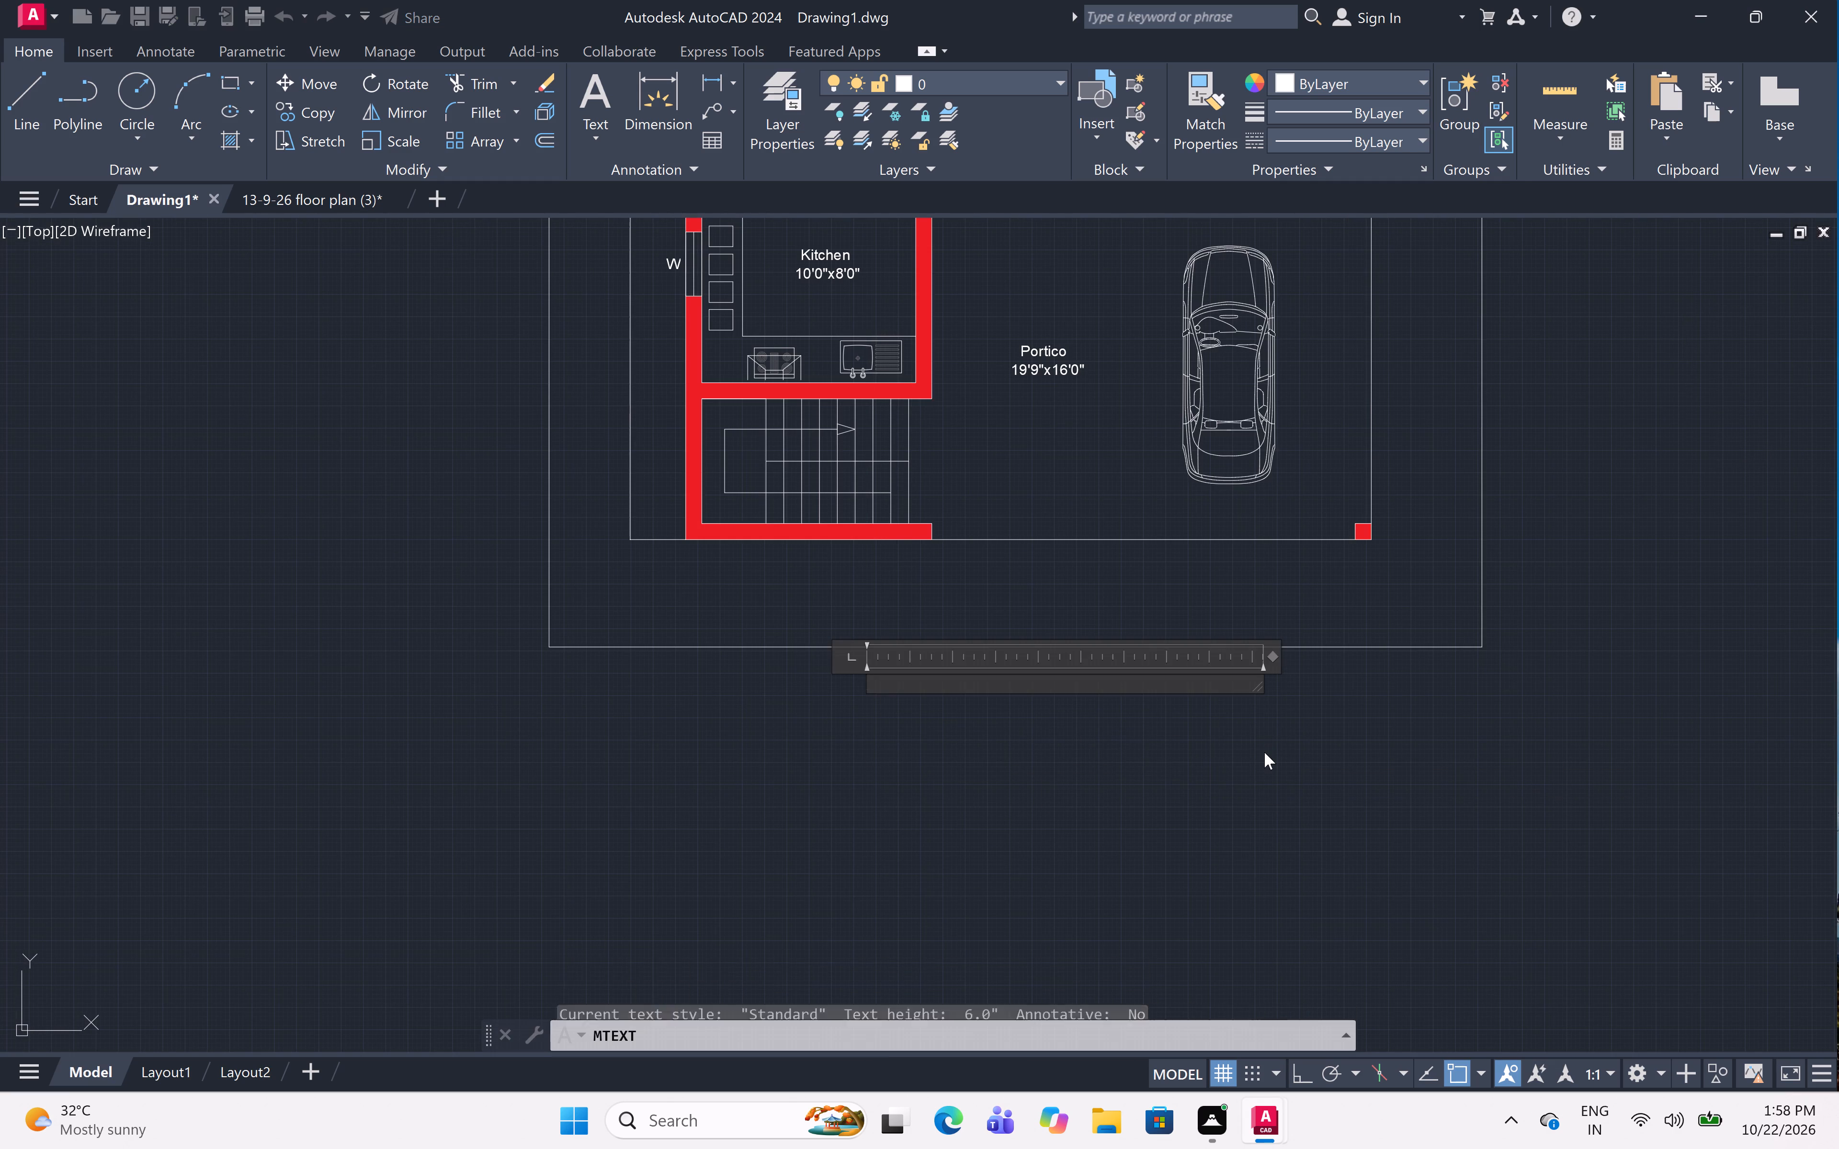
key(g)
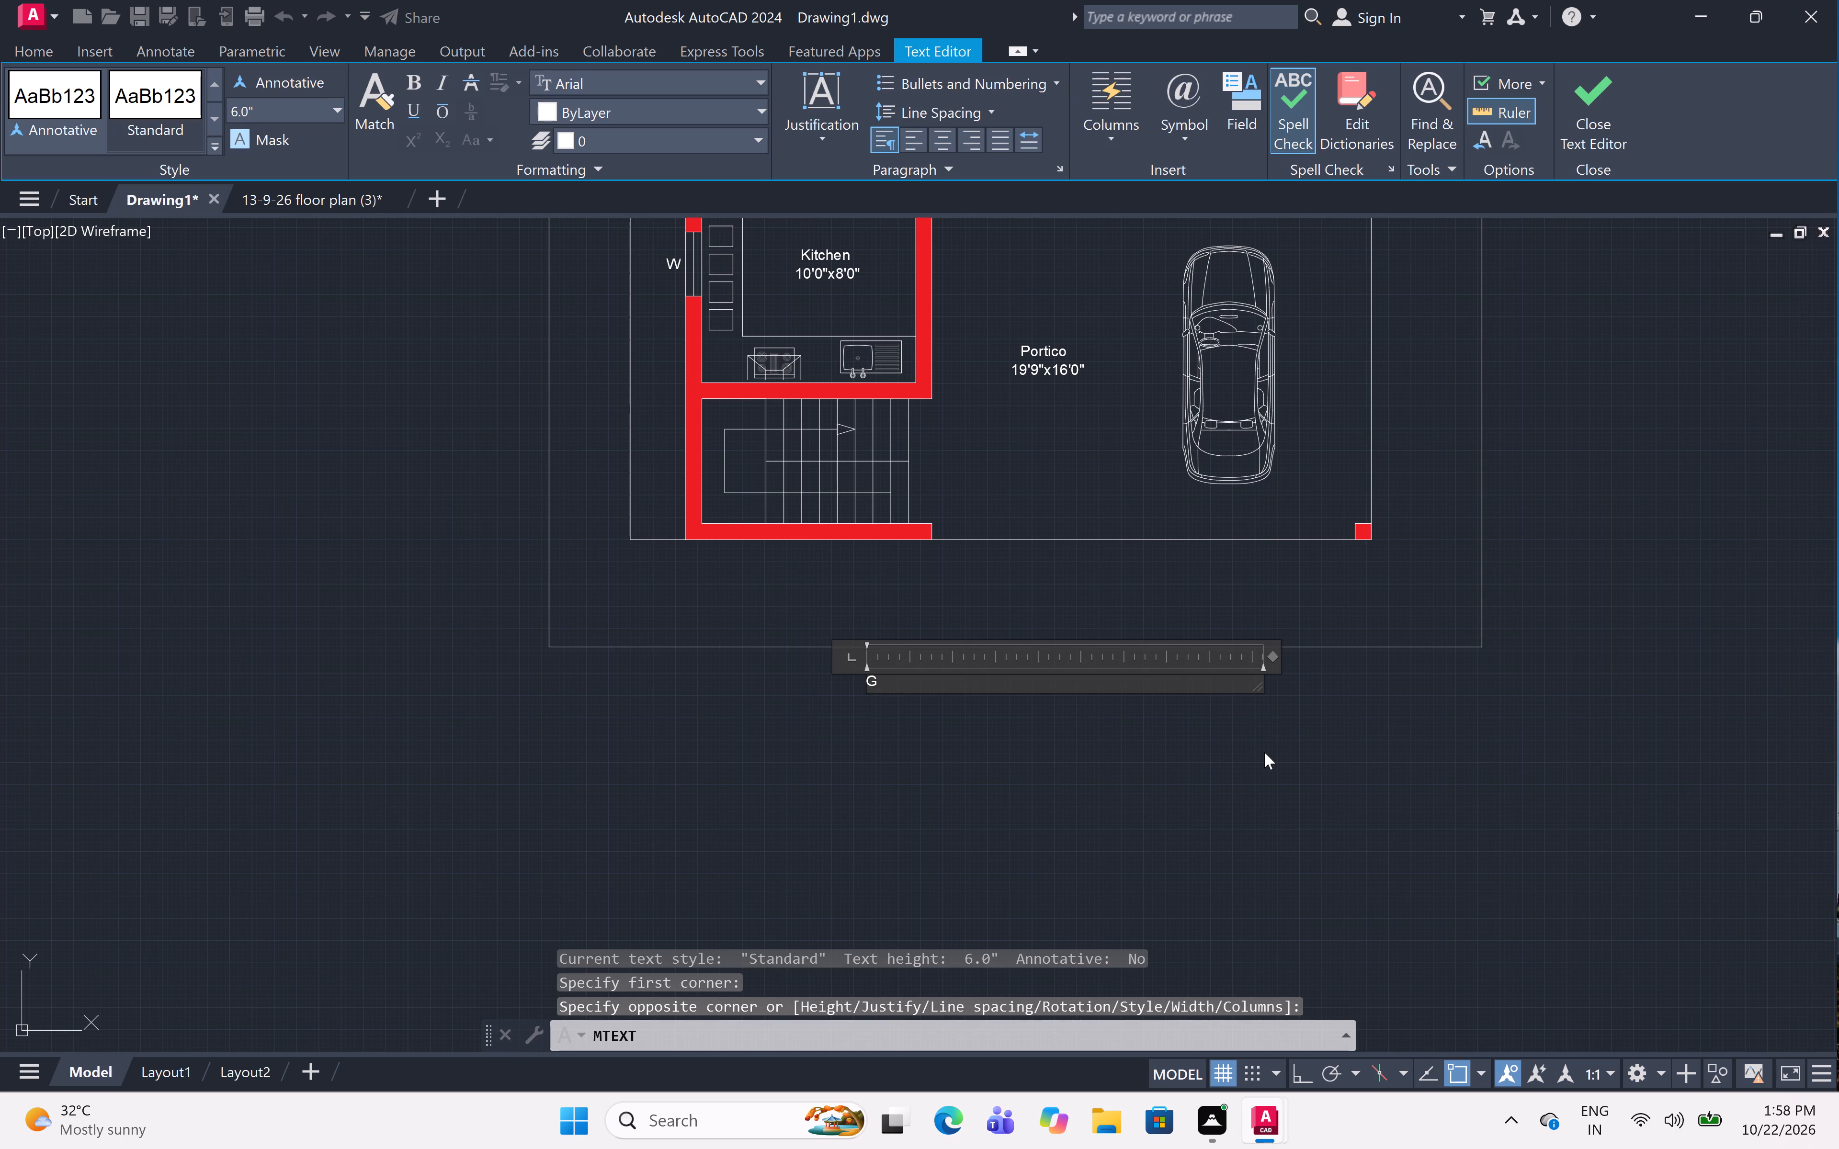
text(roun)
text(d)
key(space)
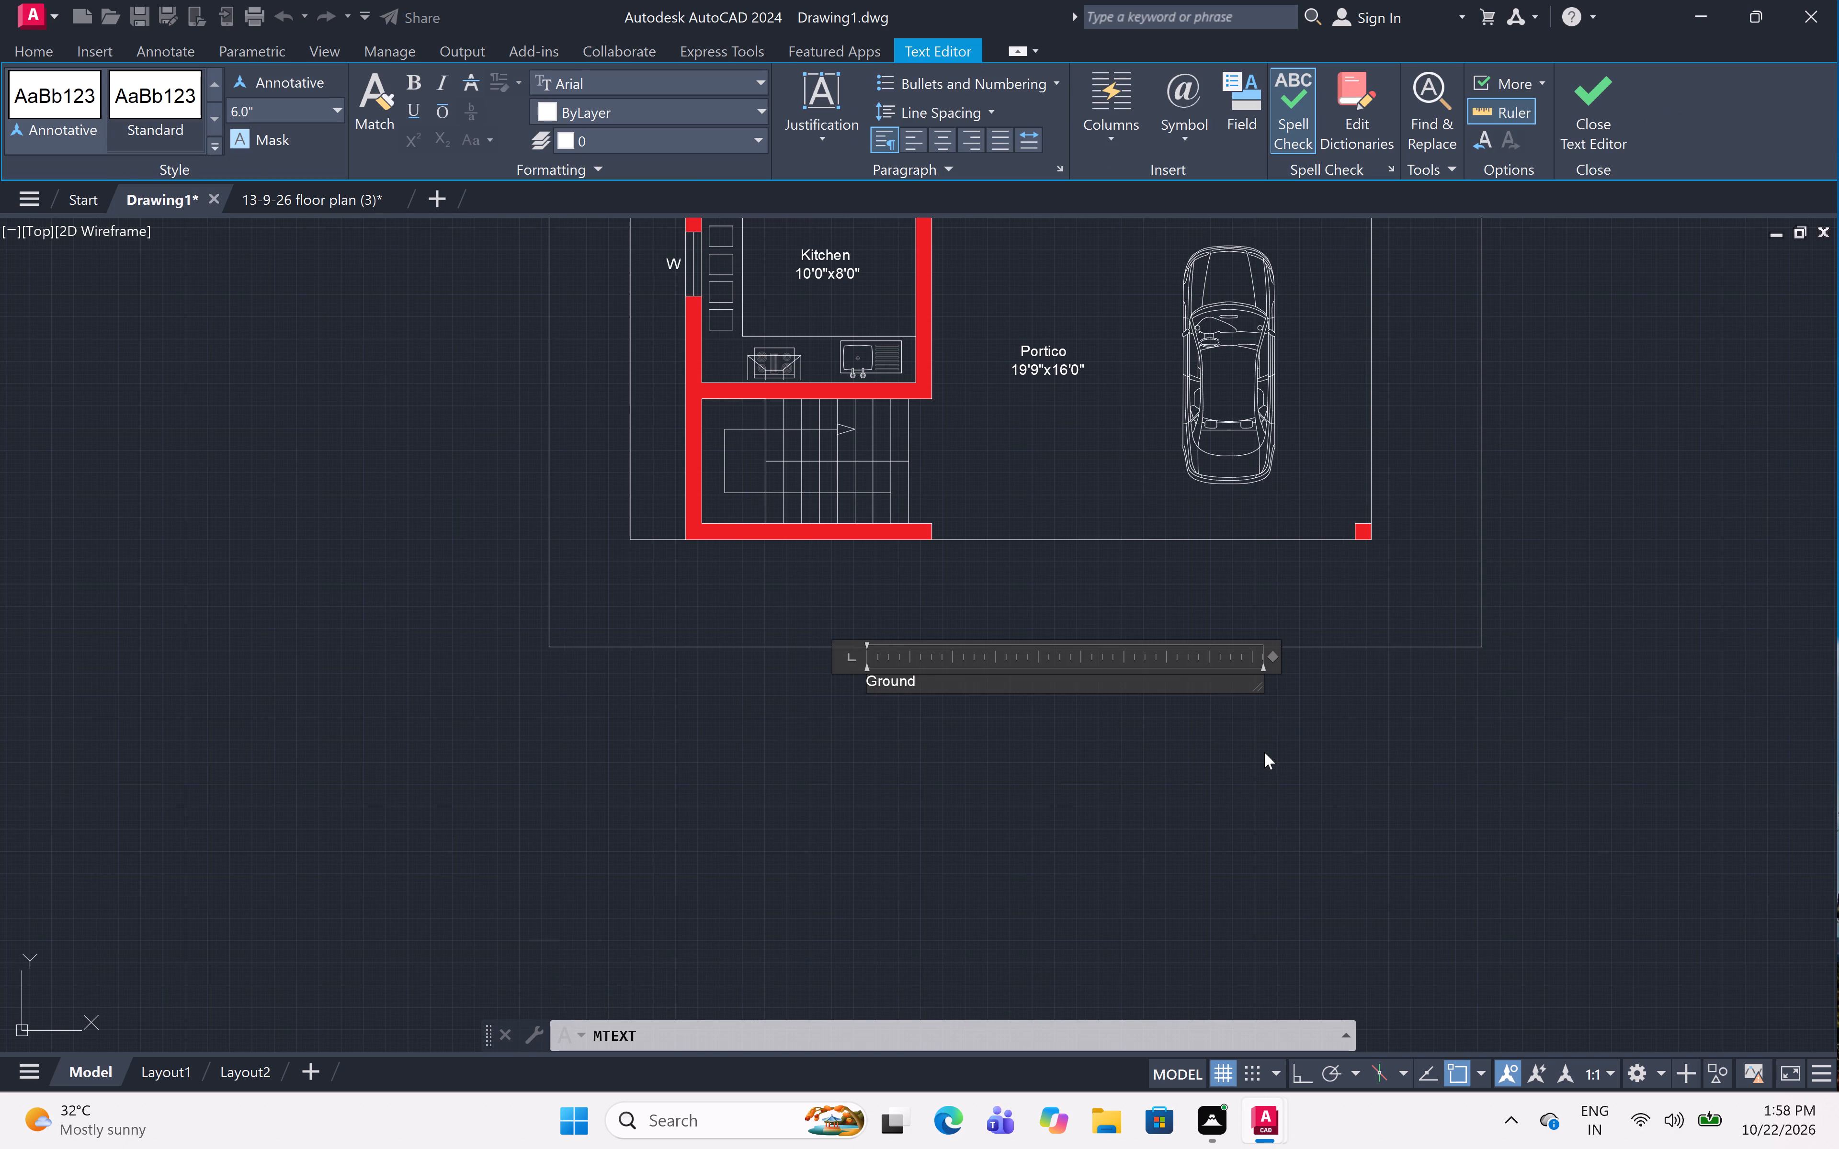
text(fl)
key(BackSpace)
key(BackSpace)
key(f)
key(l)
text(an)
click(992, 722)
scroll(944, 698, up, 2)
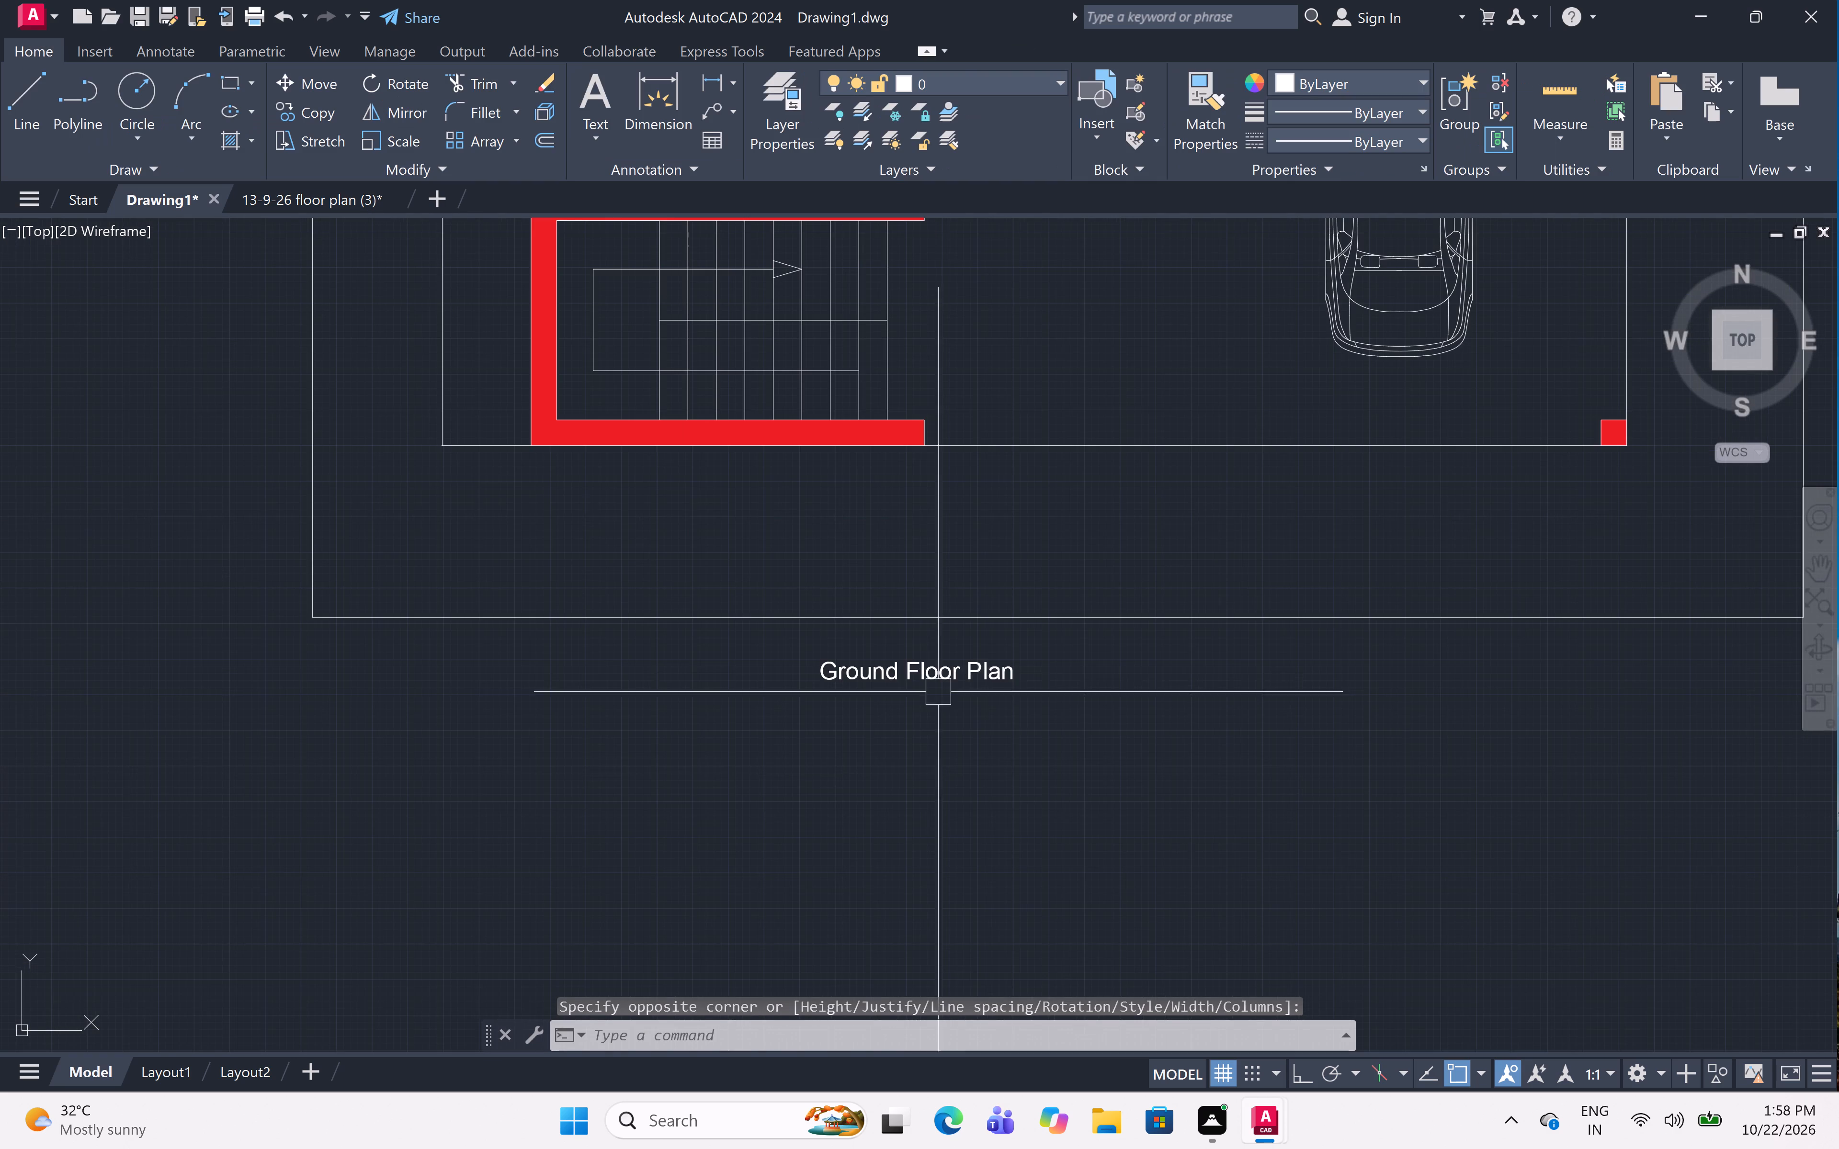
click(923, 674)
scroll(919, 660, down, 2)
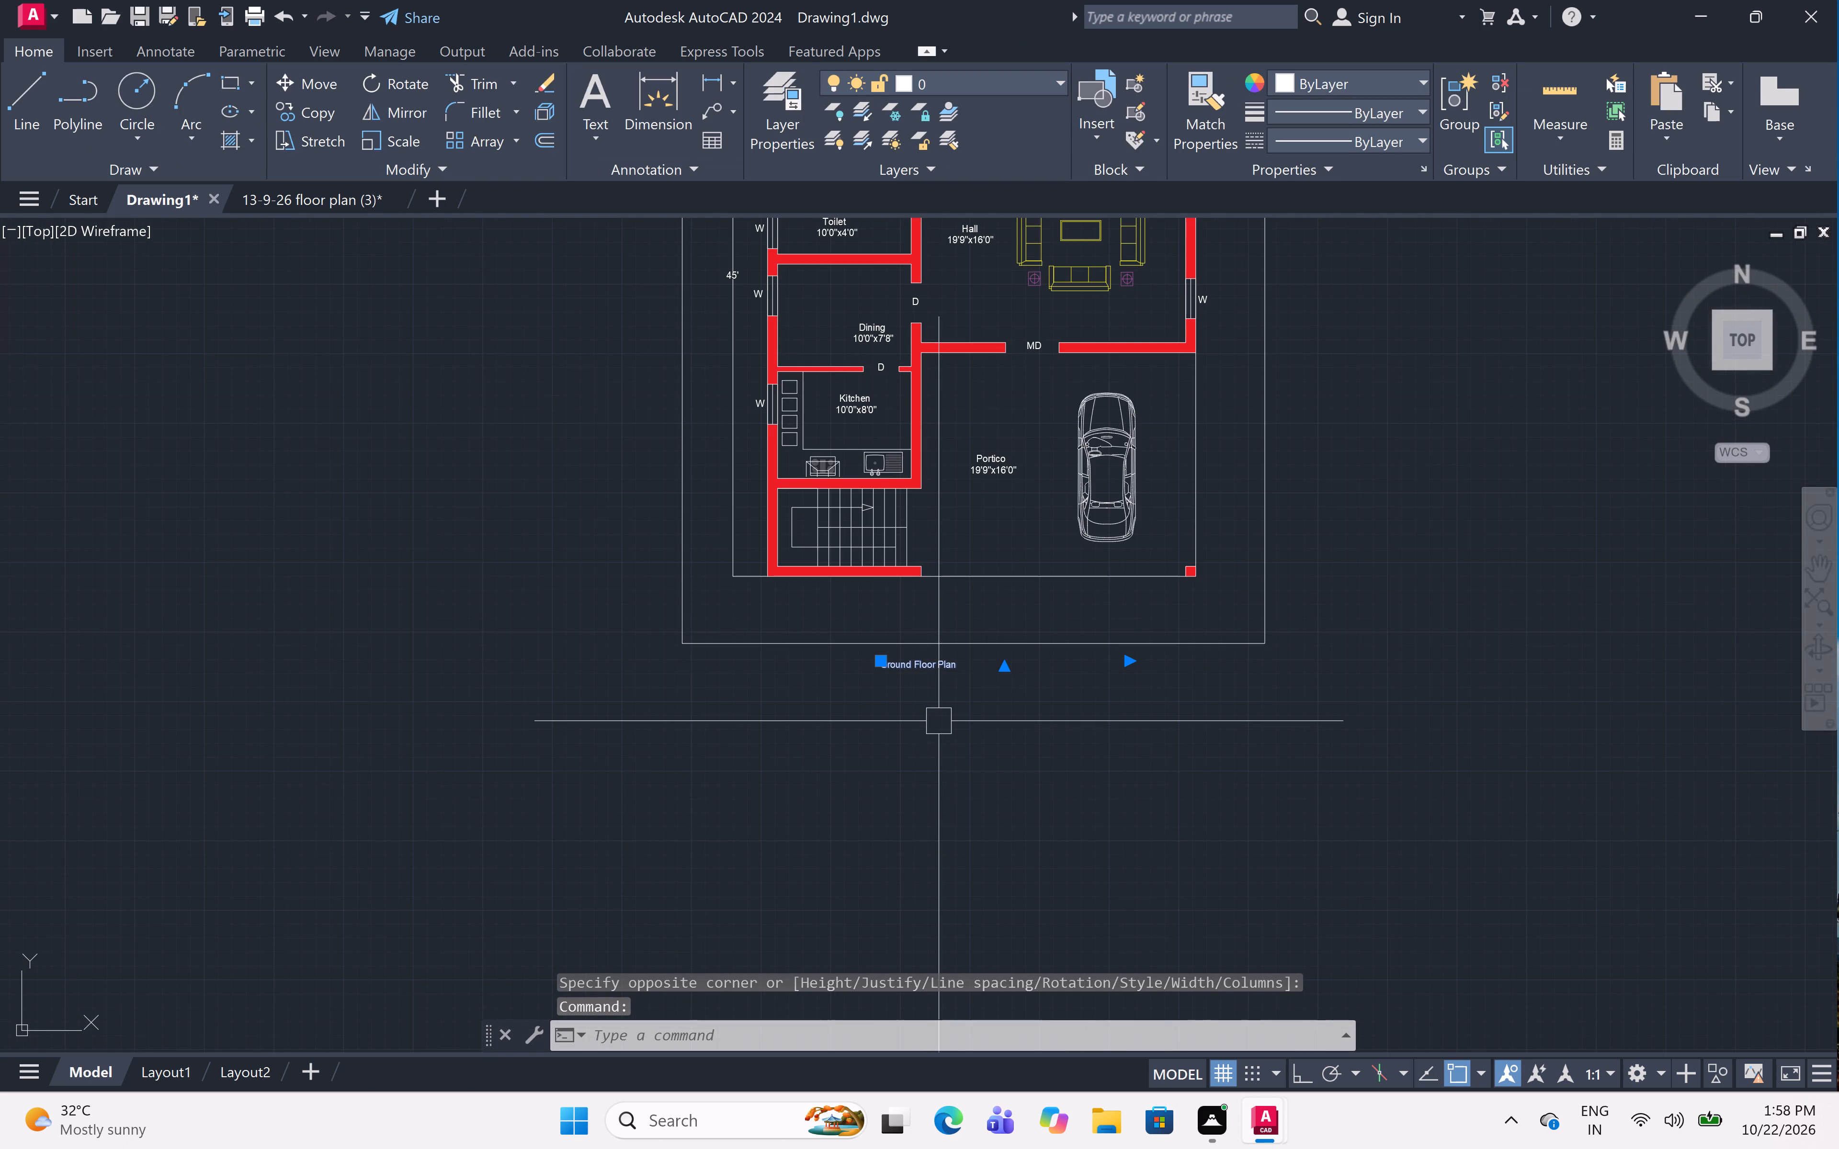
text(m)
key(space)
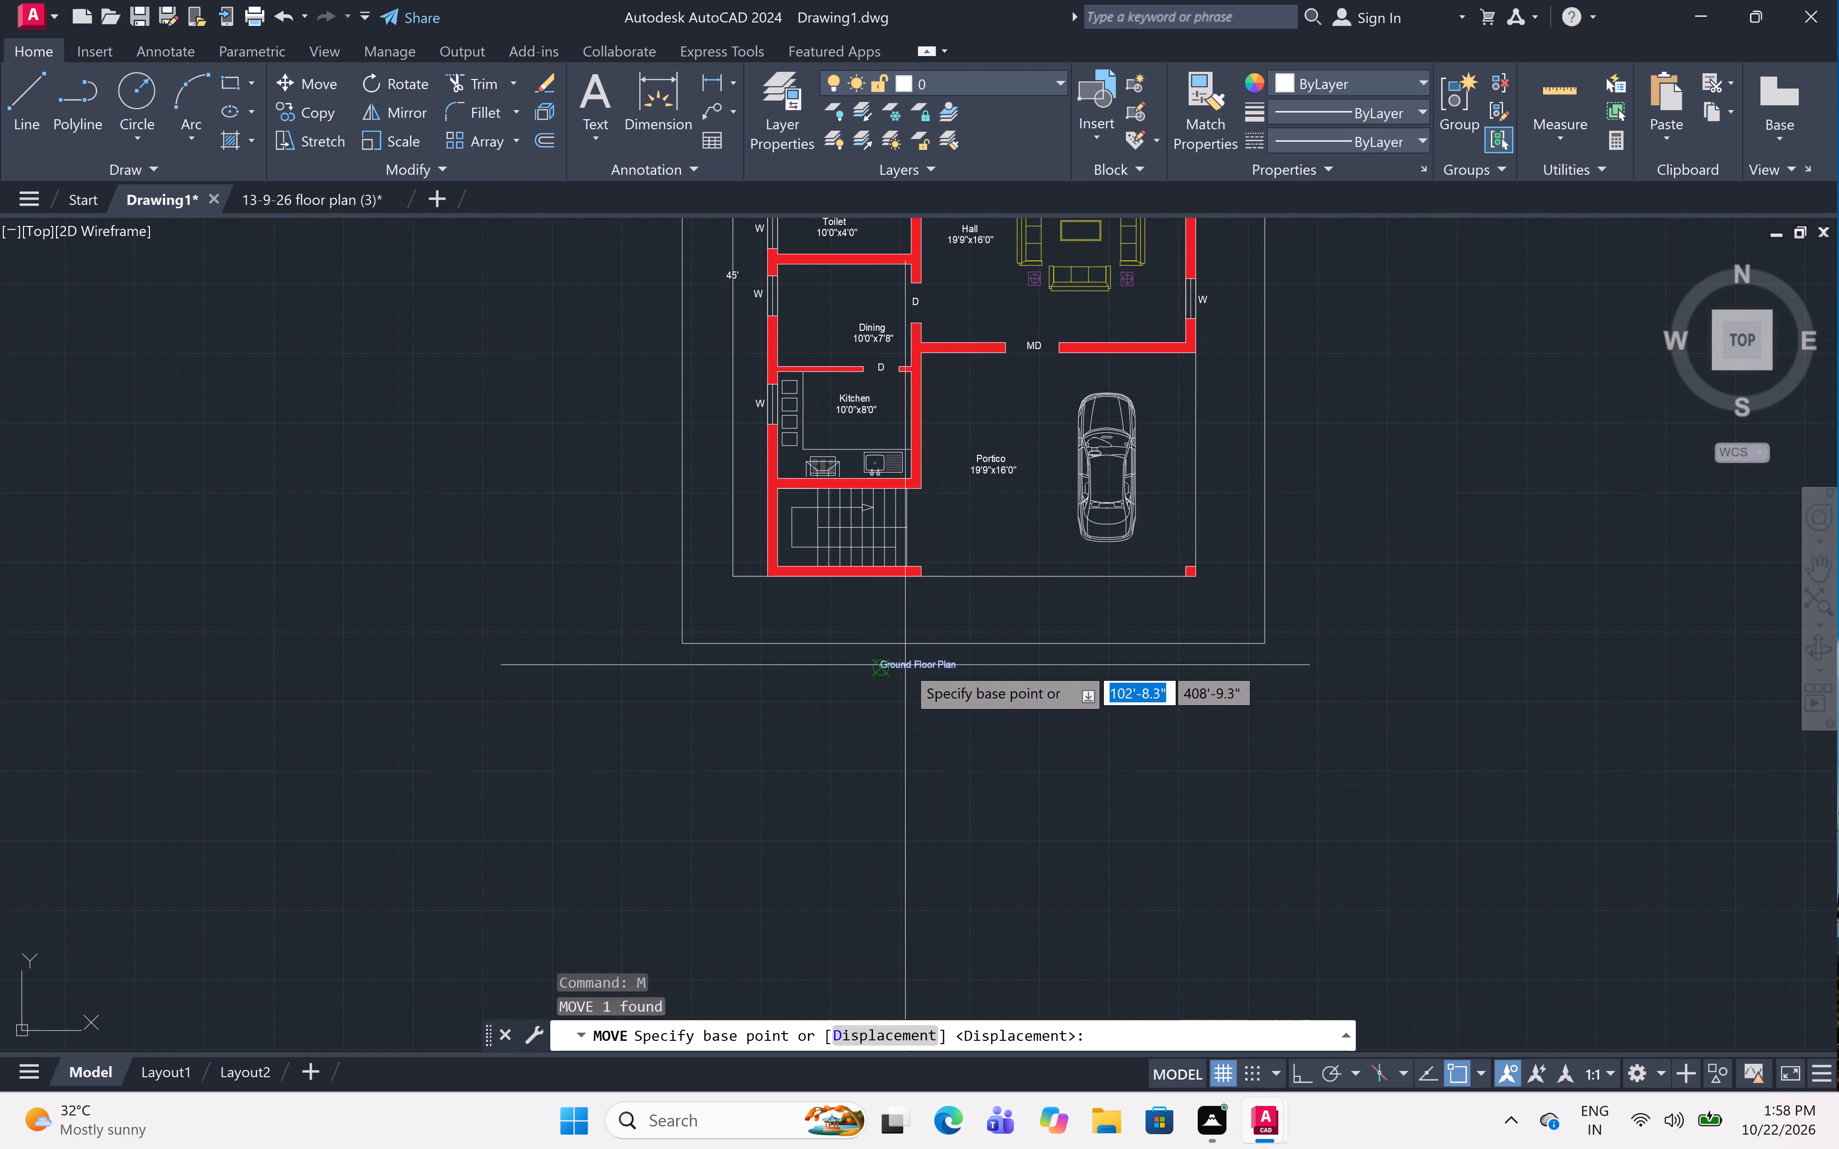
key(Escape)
Set the text height of the "Ground Floor Plan" title to 1'.
click(905, 664)
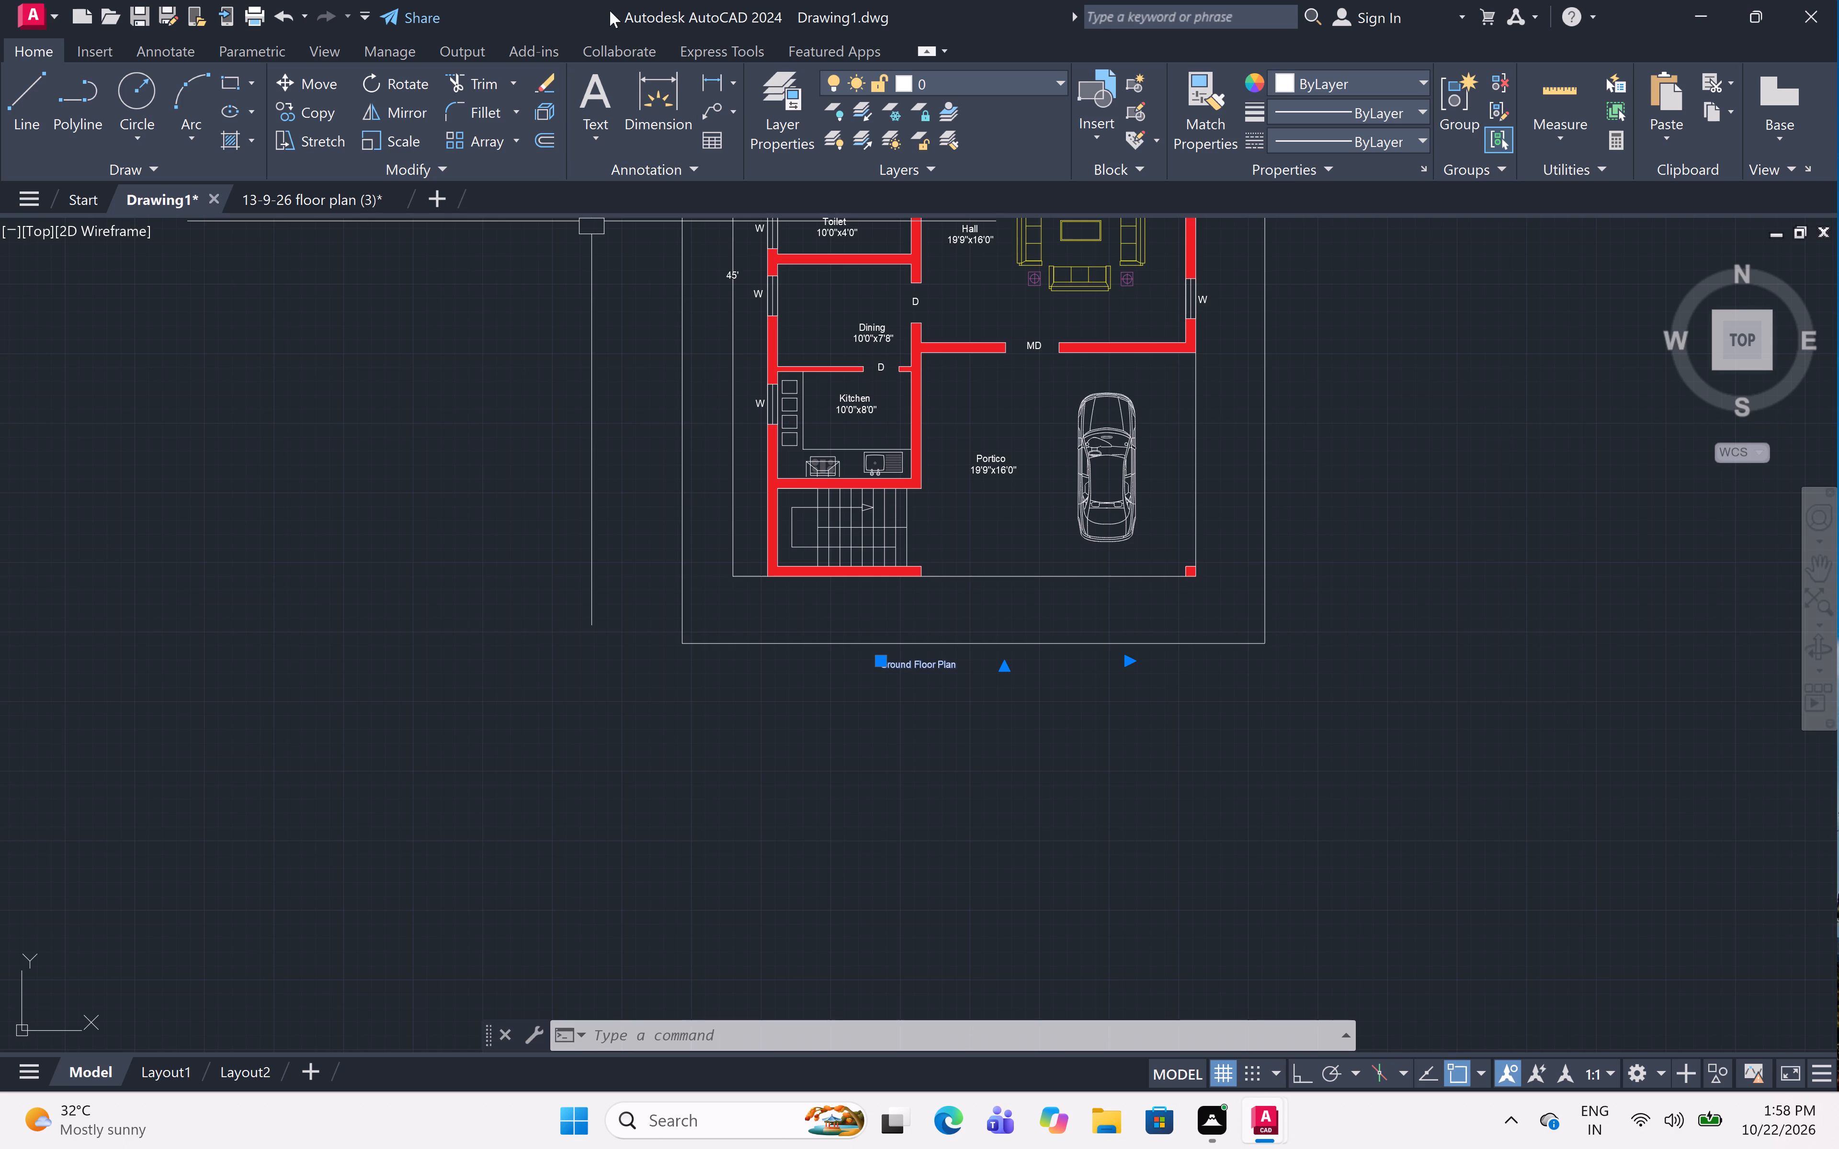
right_drag(365, 479, 343, 474)
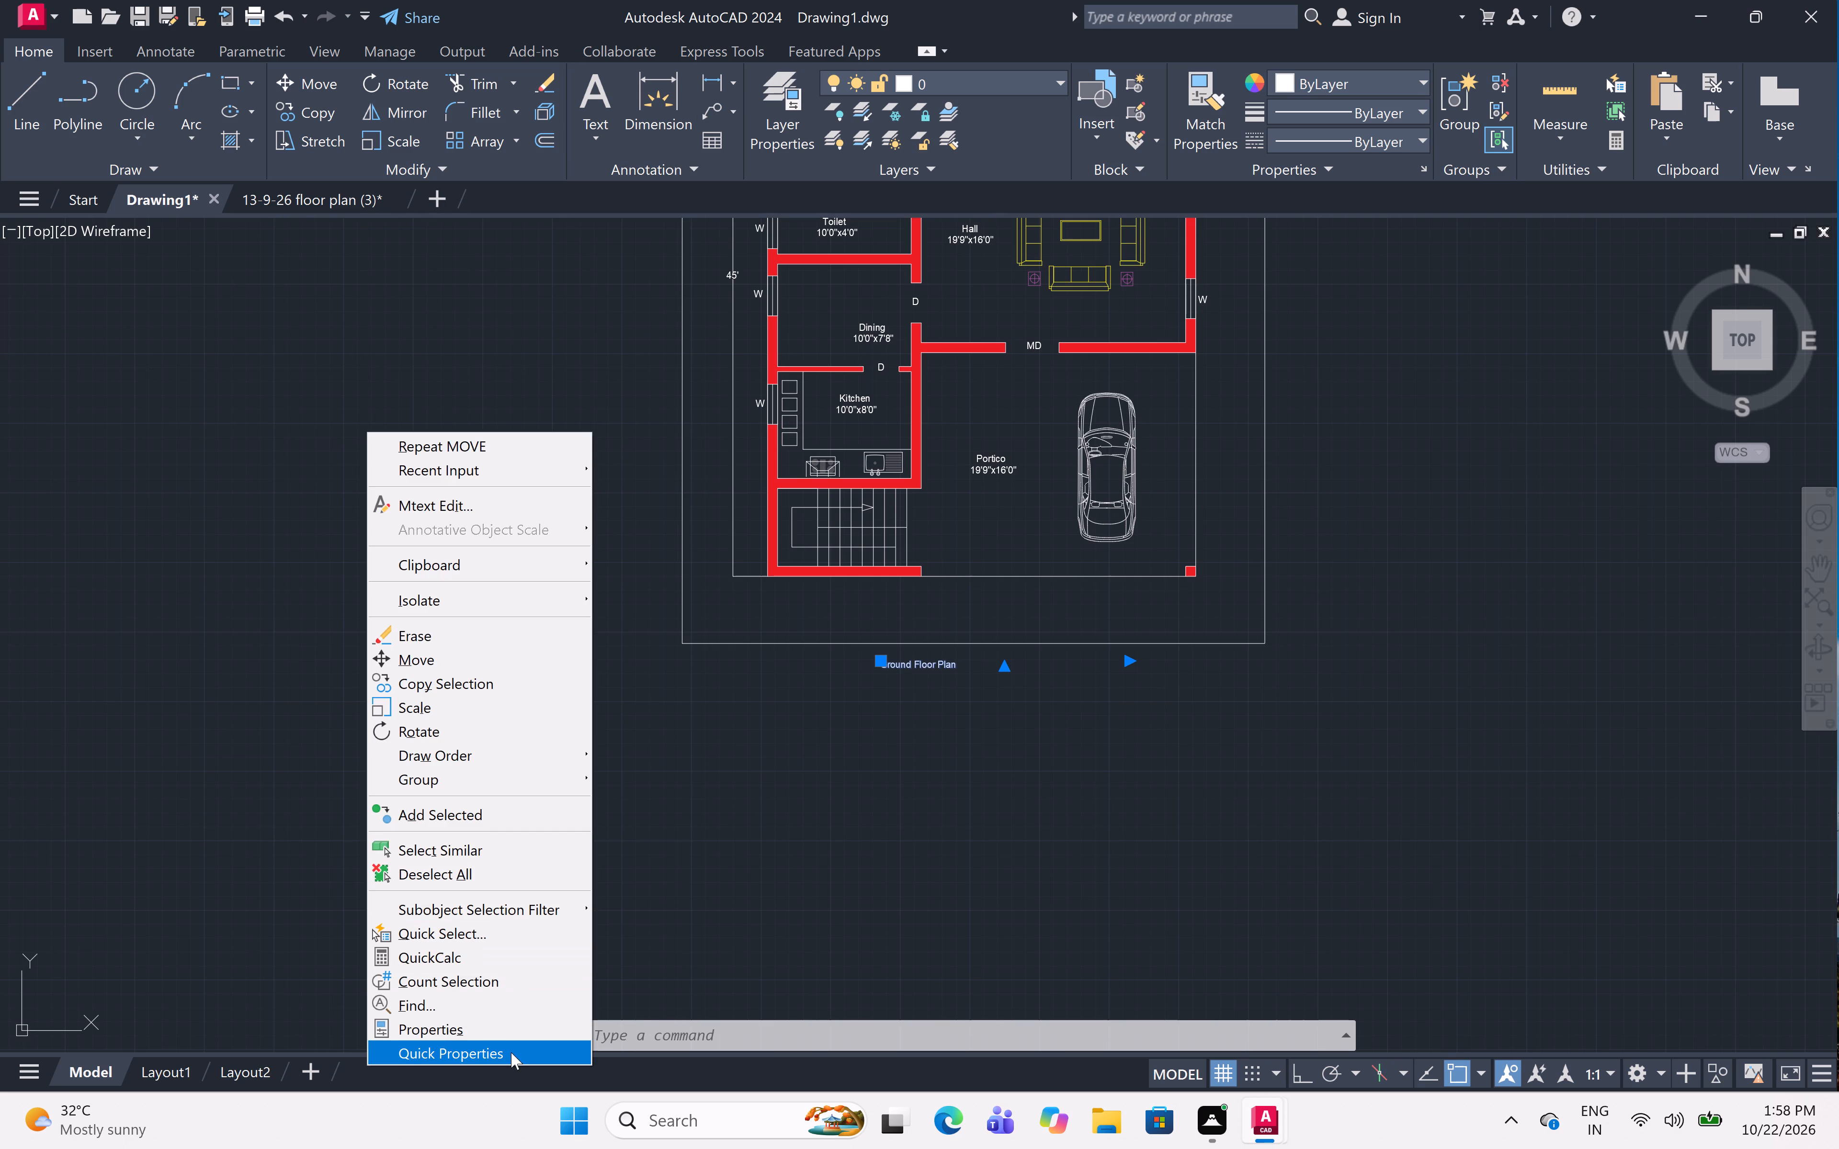
click(514, 1034)
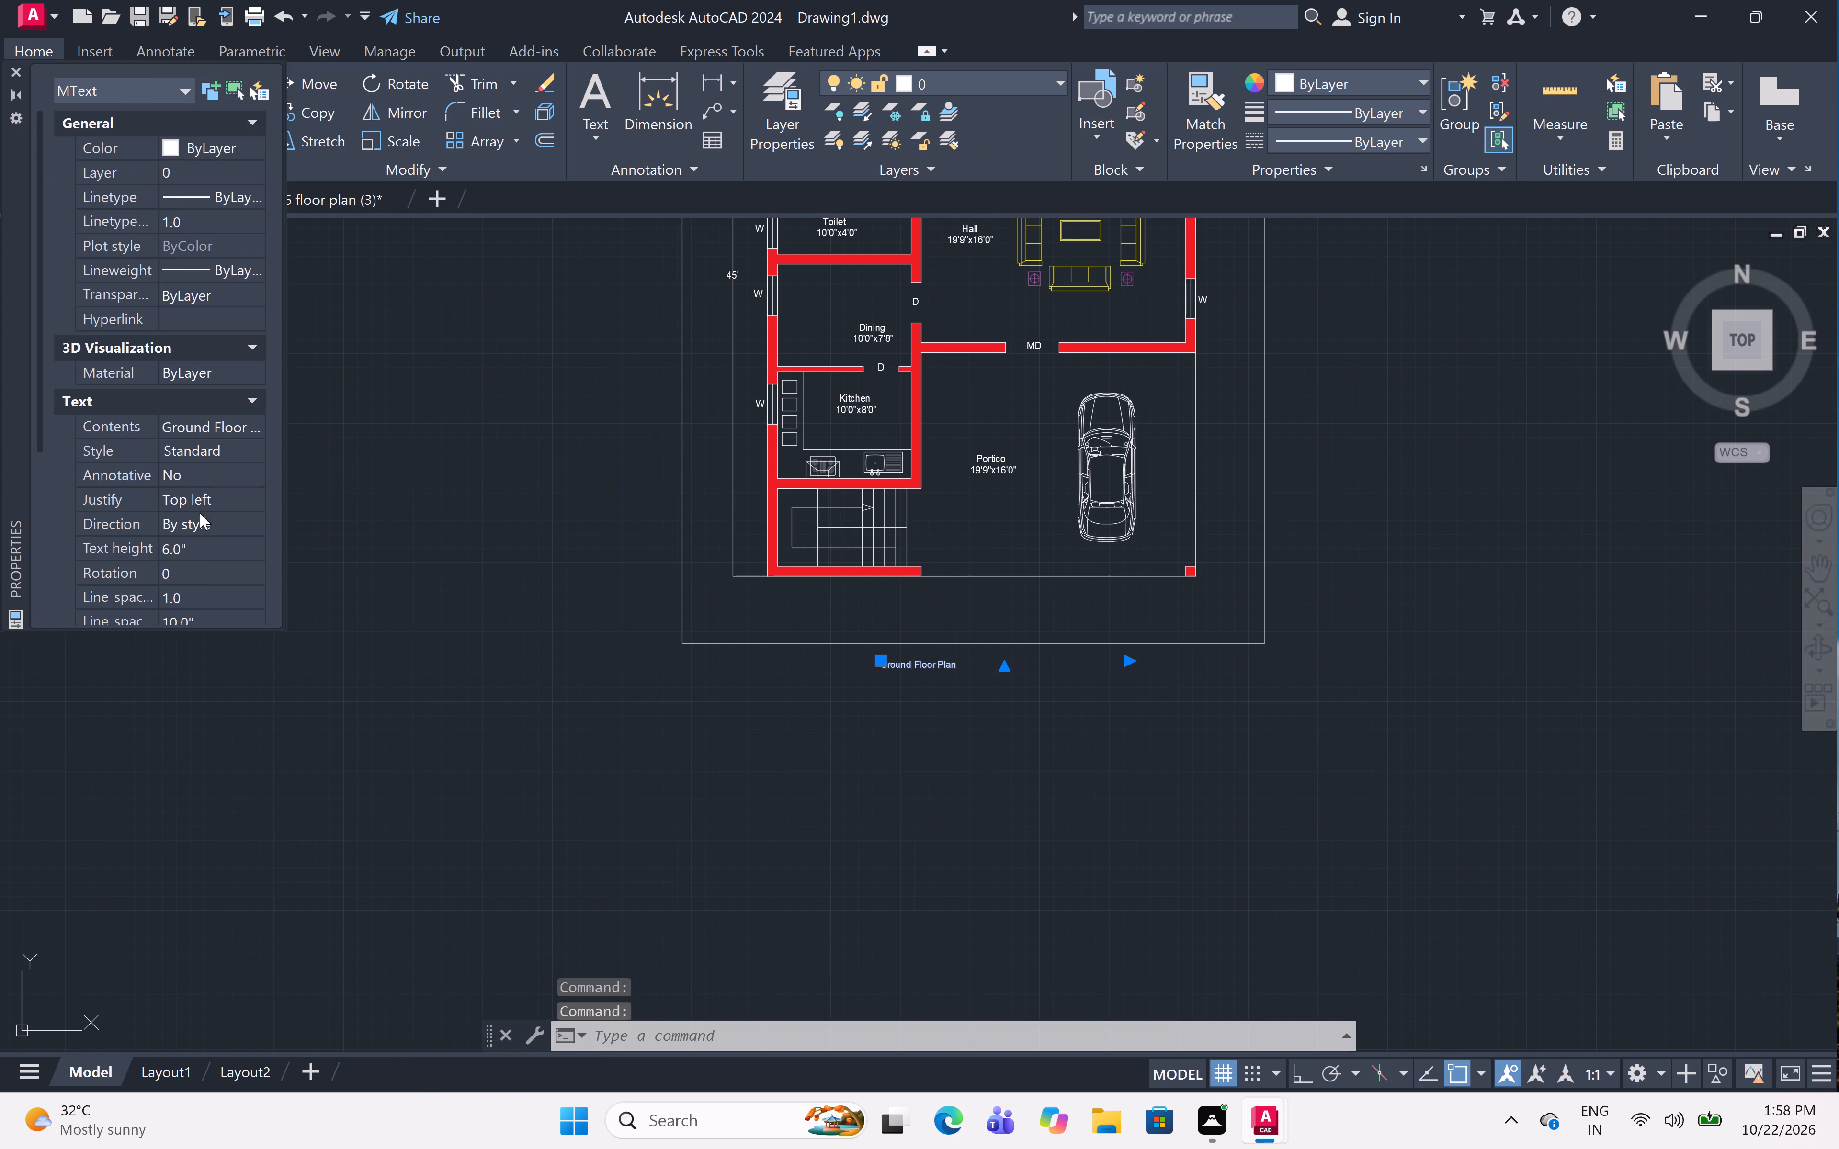
click(210, 545)
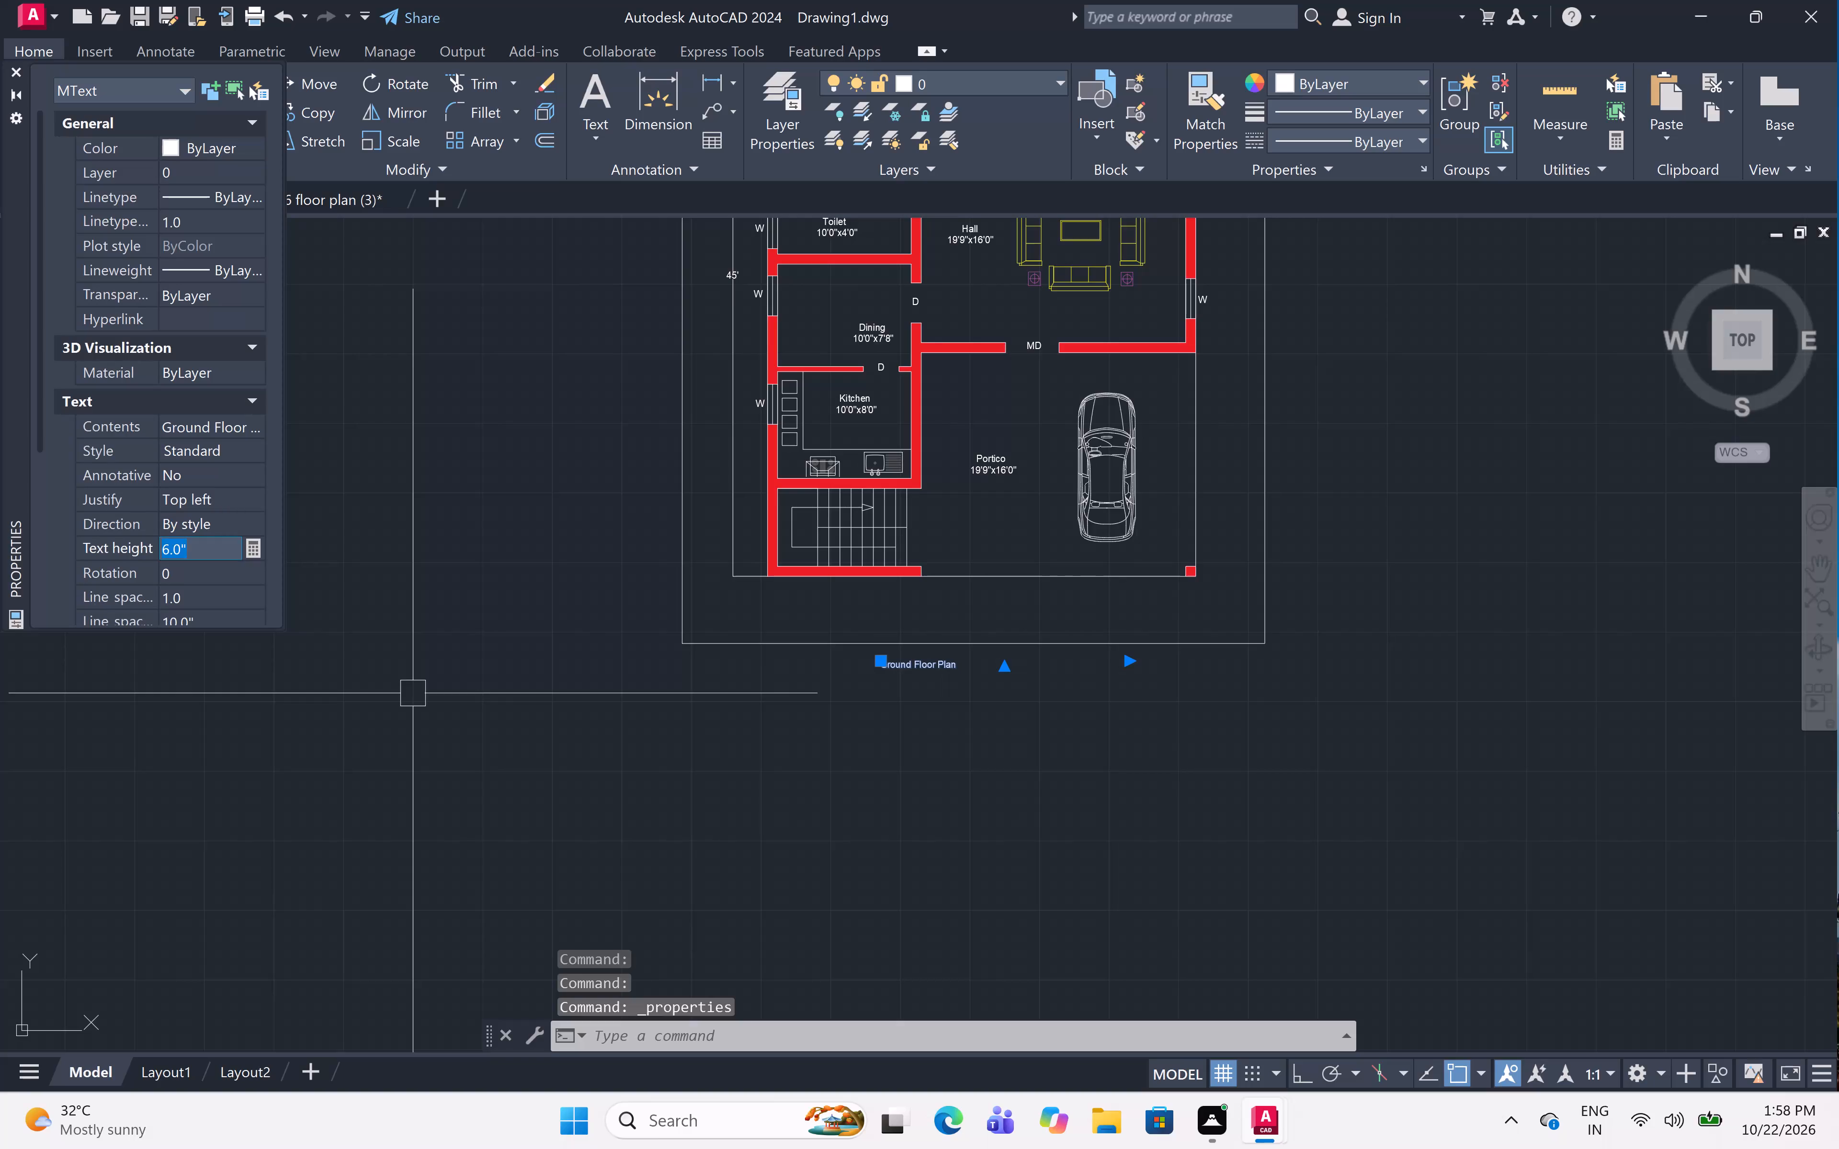
key(BackSpace)
text(6')
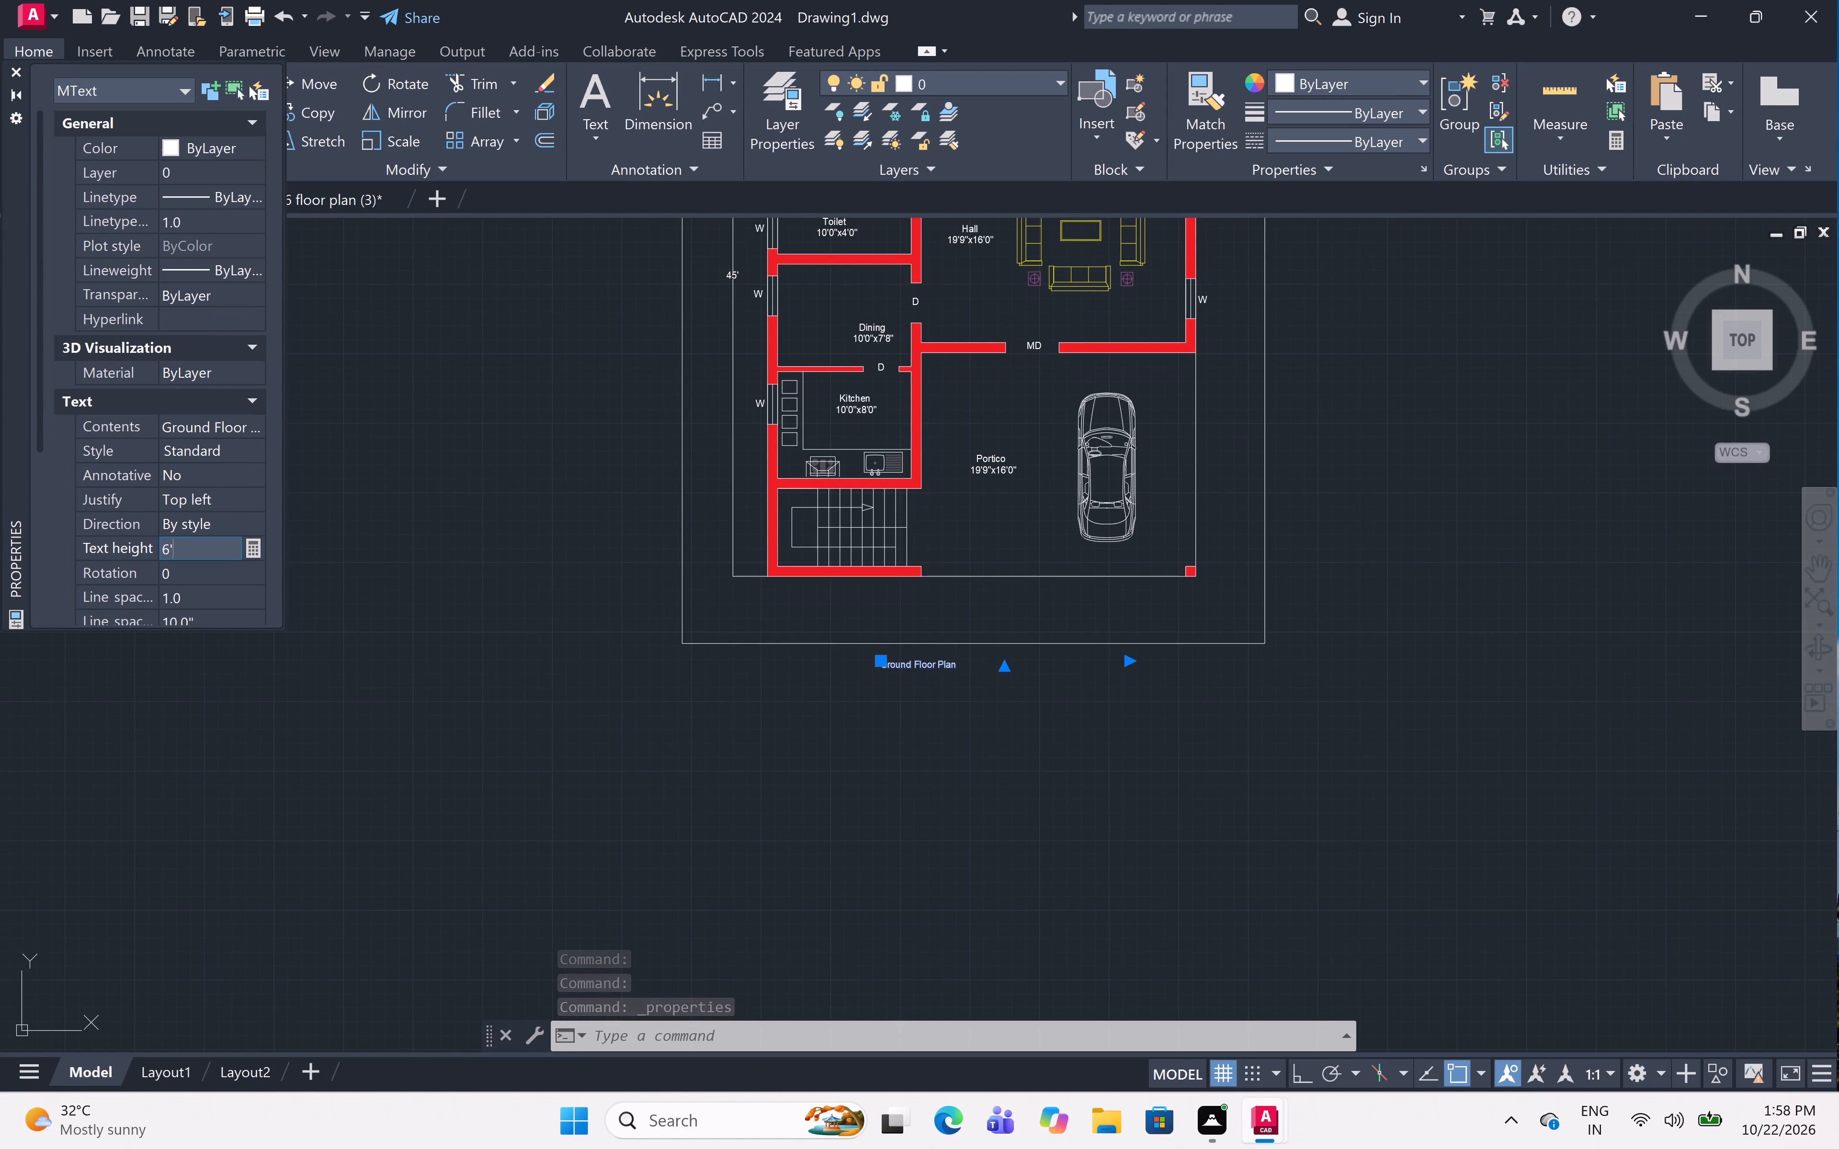
key(BackSpace)
key(shift+quotedbl)
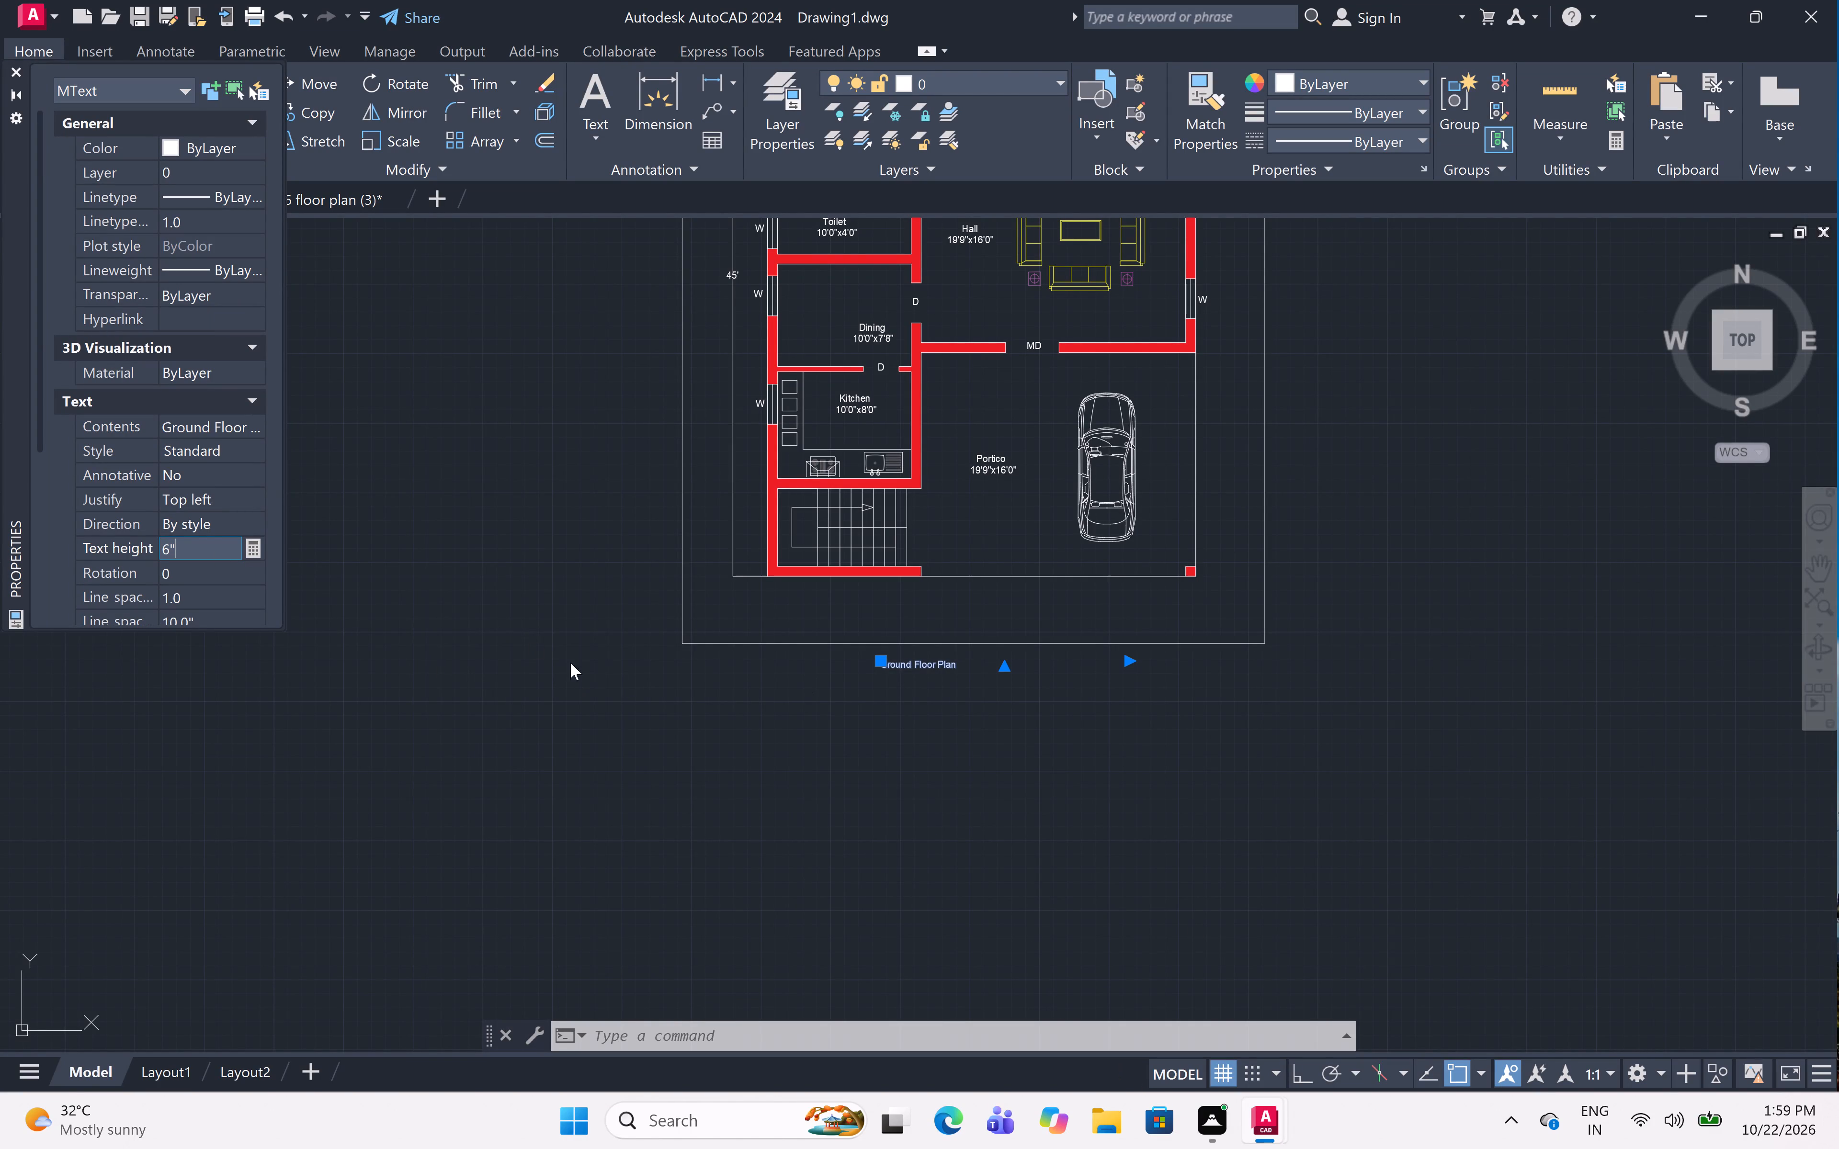
click(914, 747)
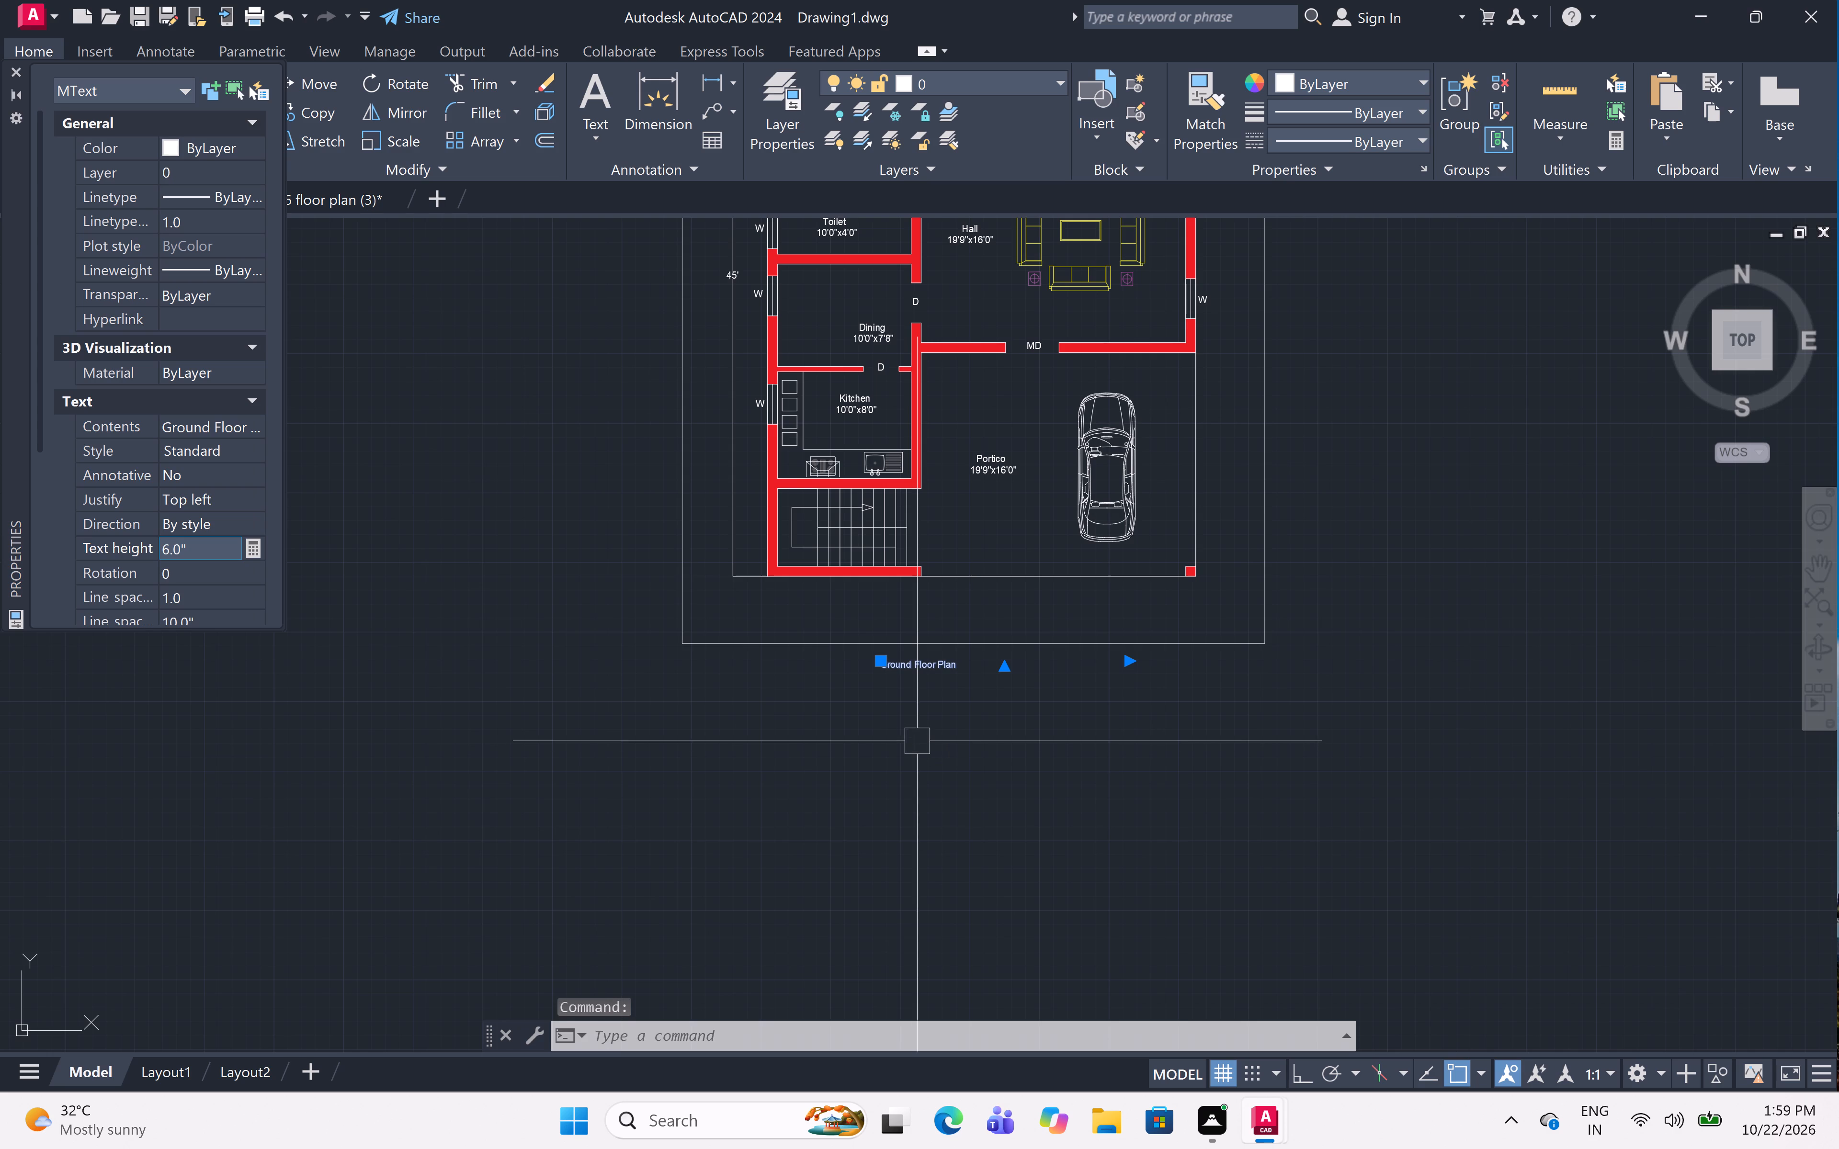
click(868, 743)
click(868, 740)
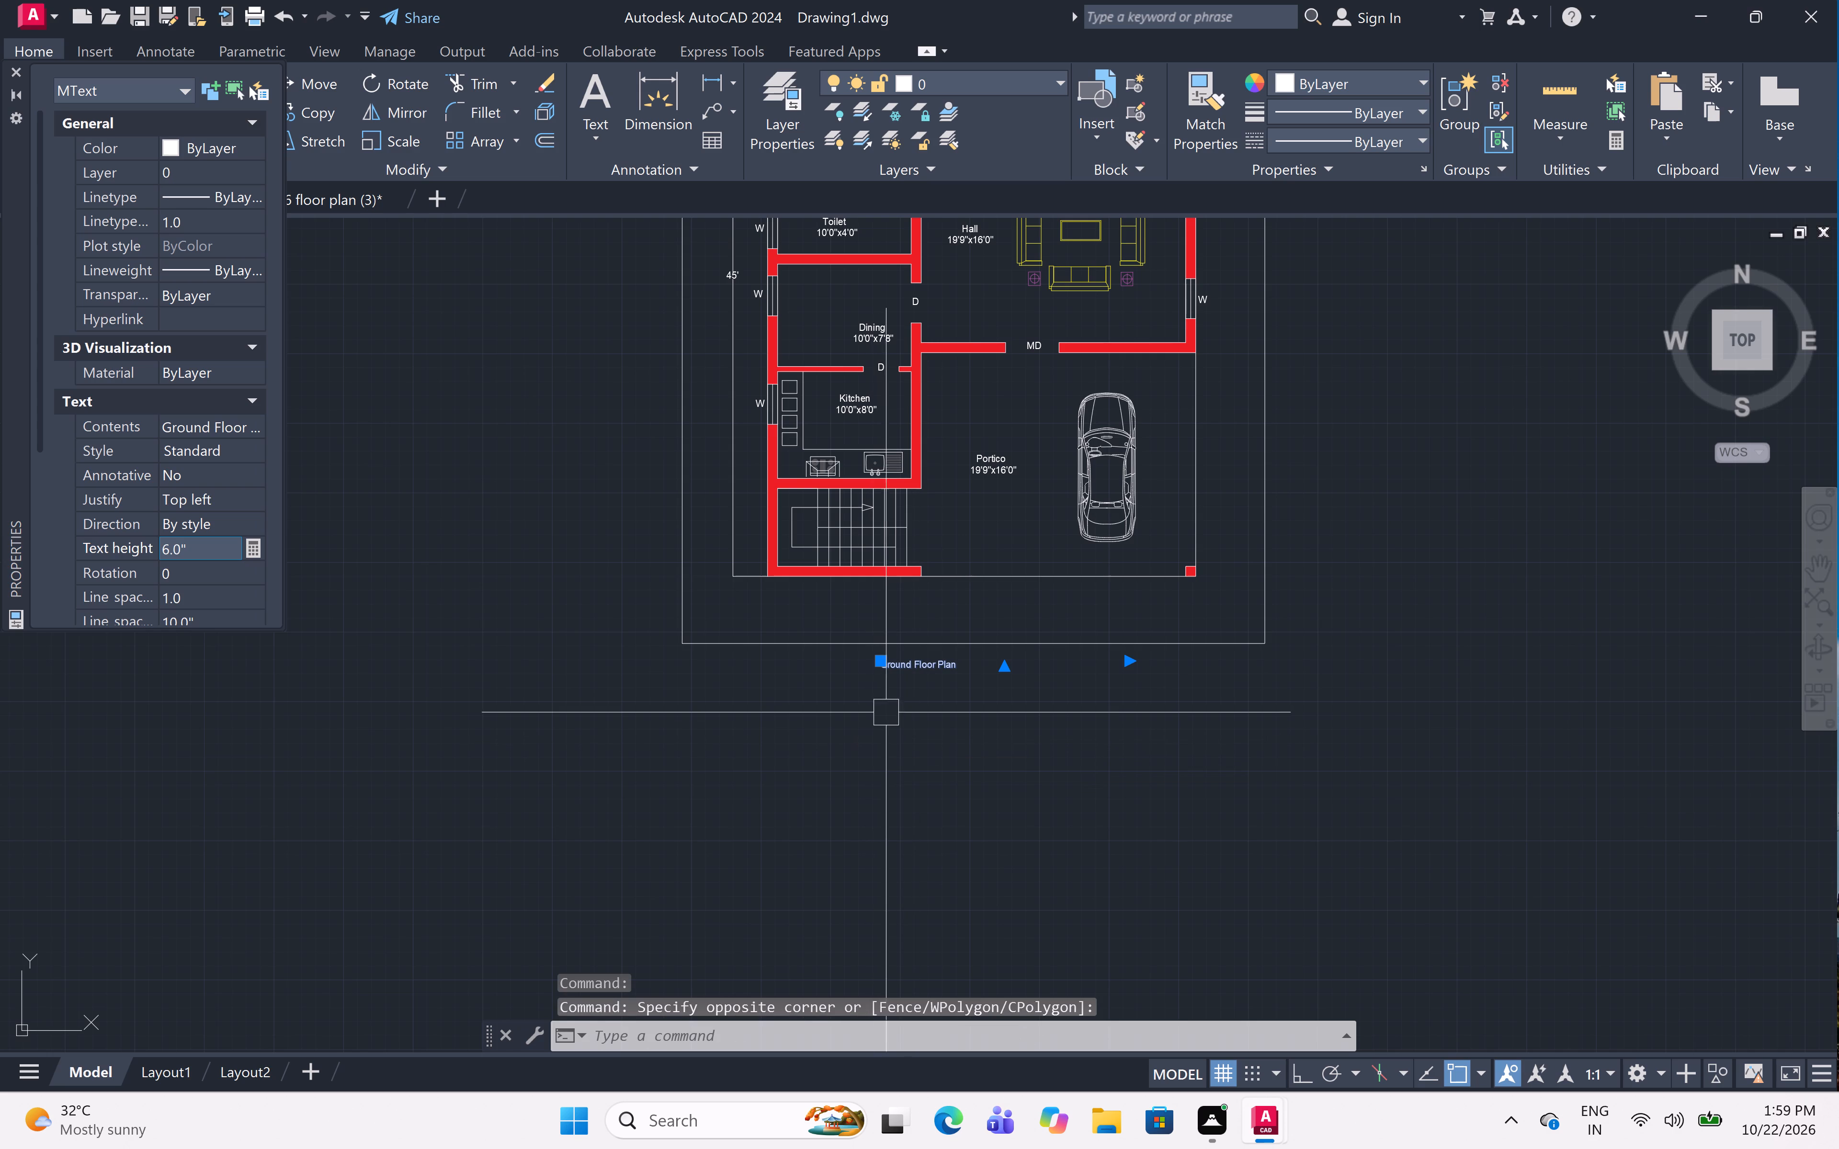
drag(194, 543, 194, 546)
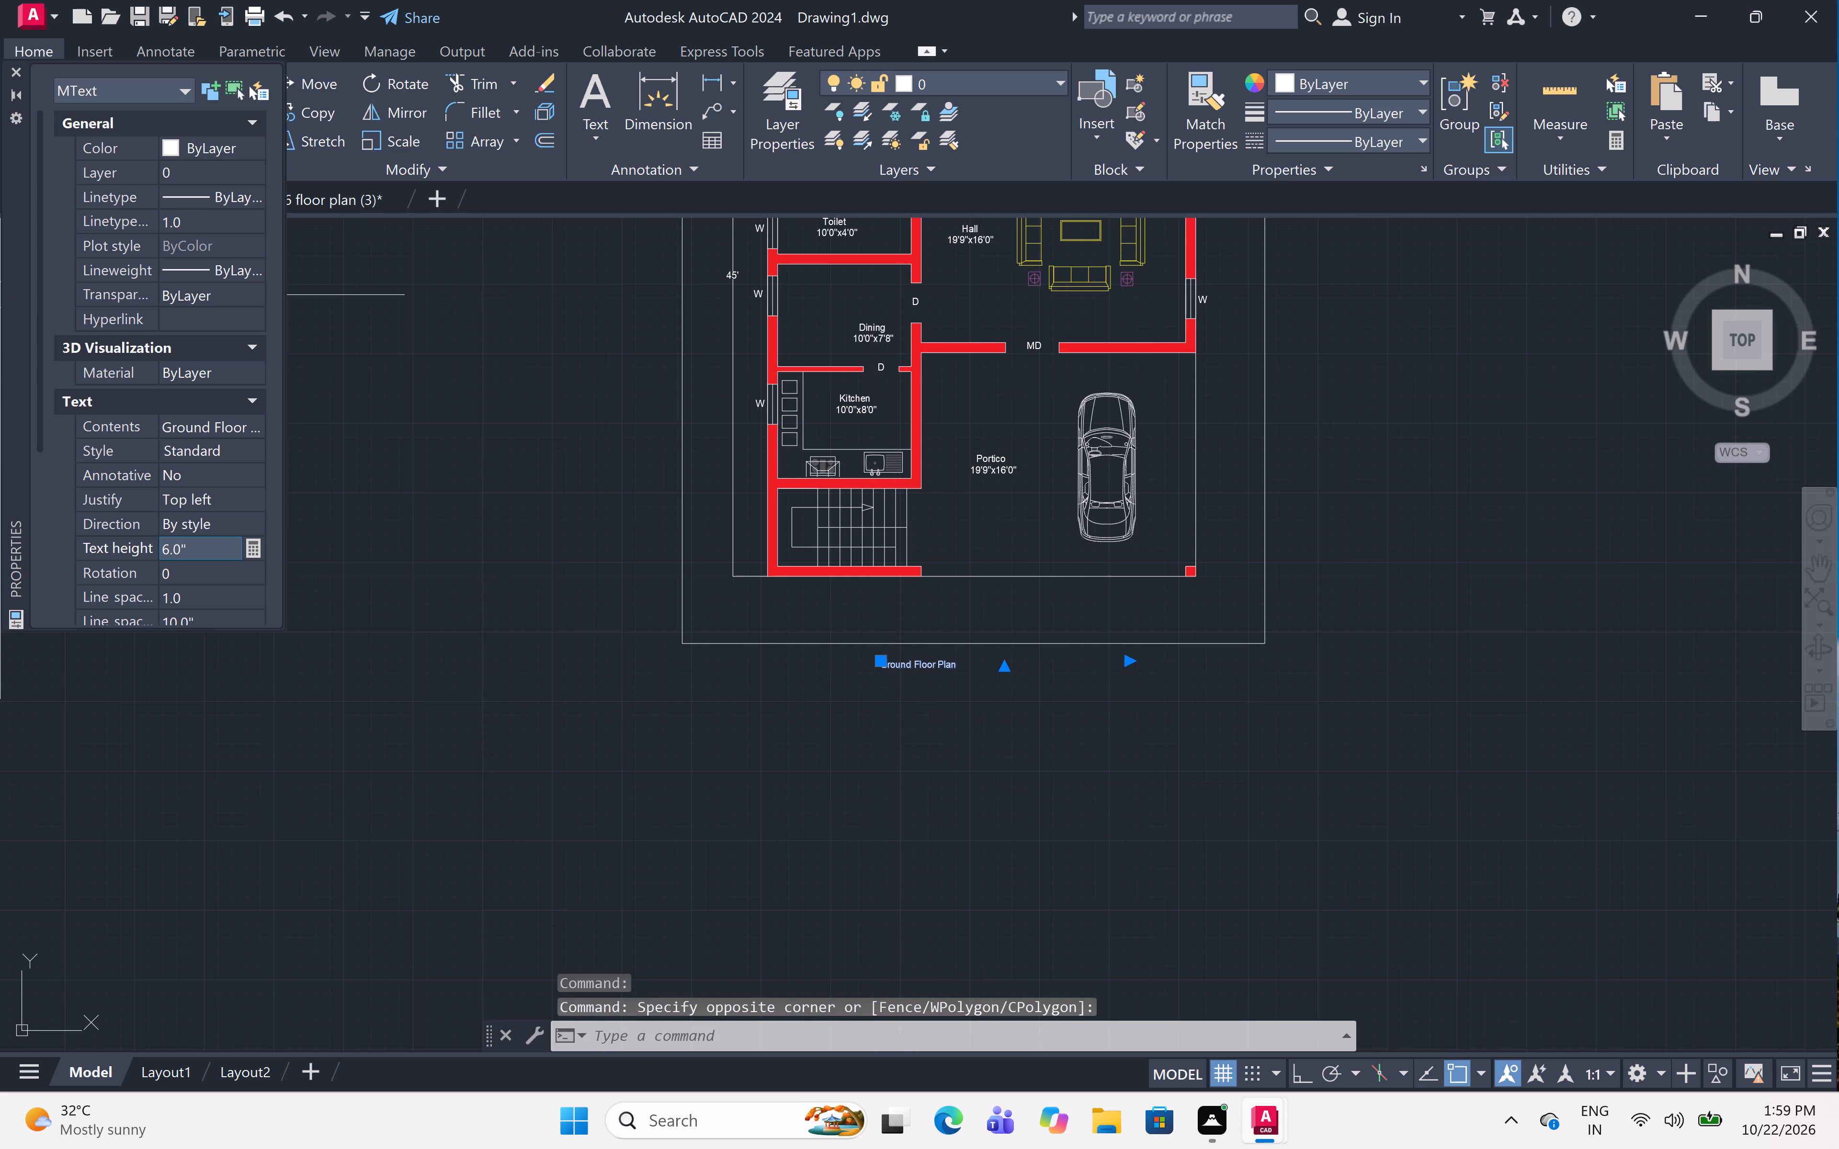
drag(194, 546, 196, 552)
key(BackSpace)
key(BackSpace)
key(BackSpace)
key(BackSpace)
key(BackSpace)
key(BackSpace)
key(BackSpace)
key(BackSpace)
key(BackSpace)
key(BackSpace)
key(BackSpace)
key(BackSpace)
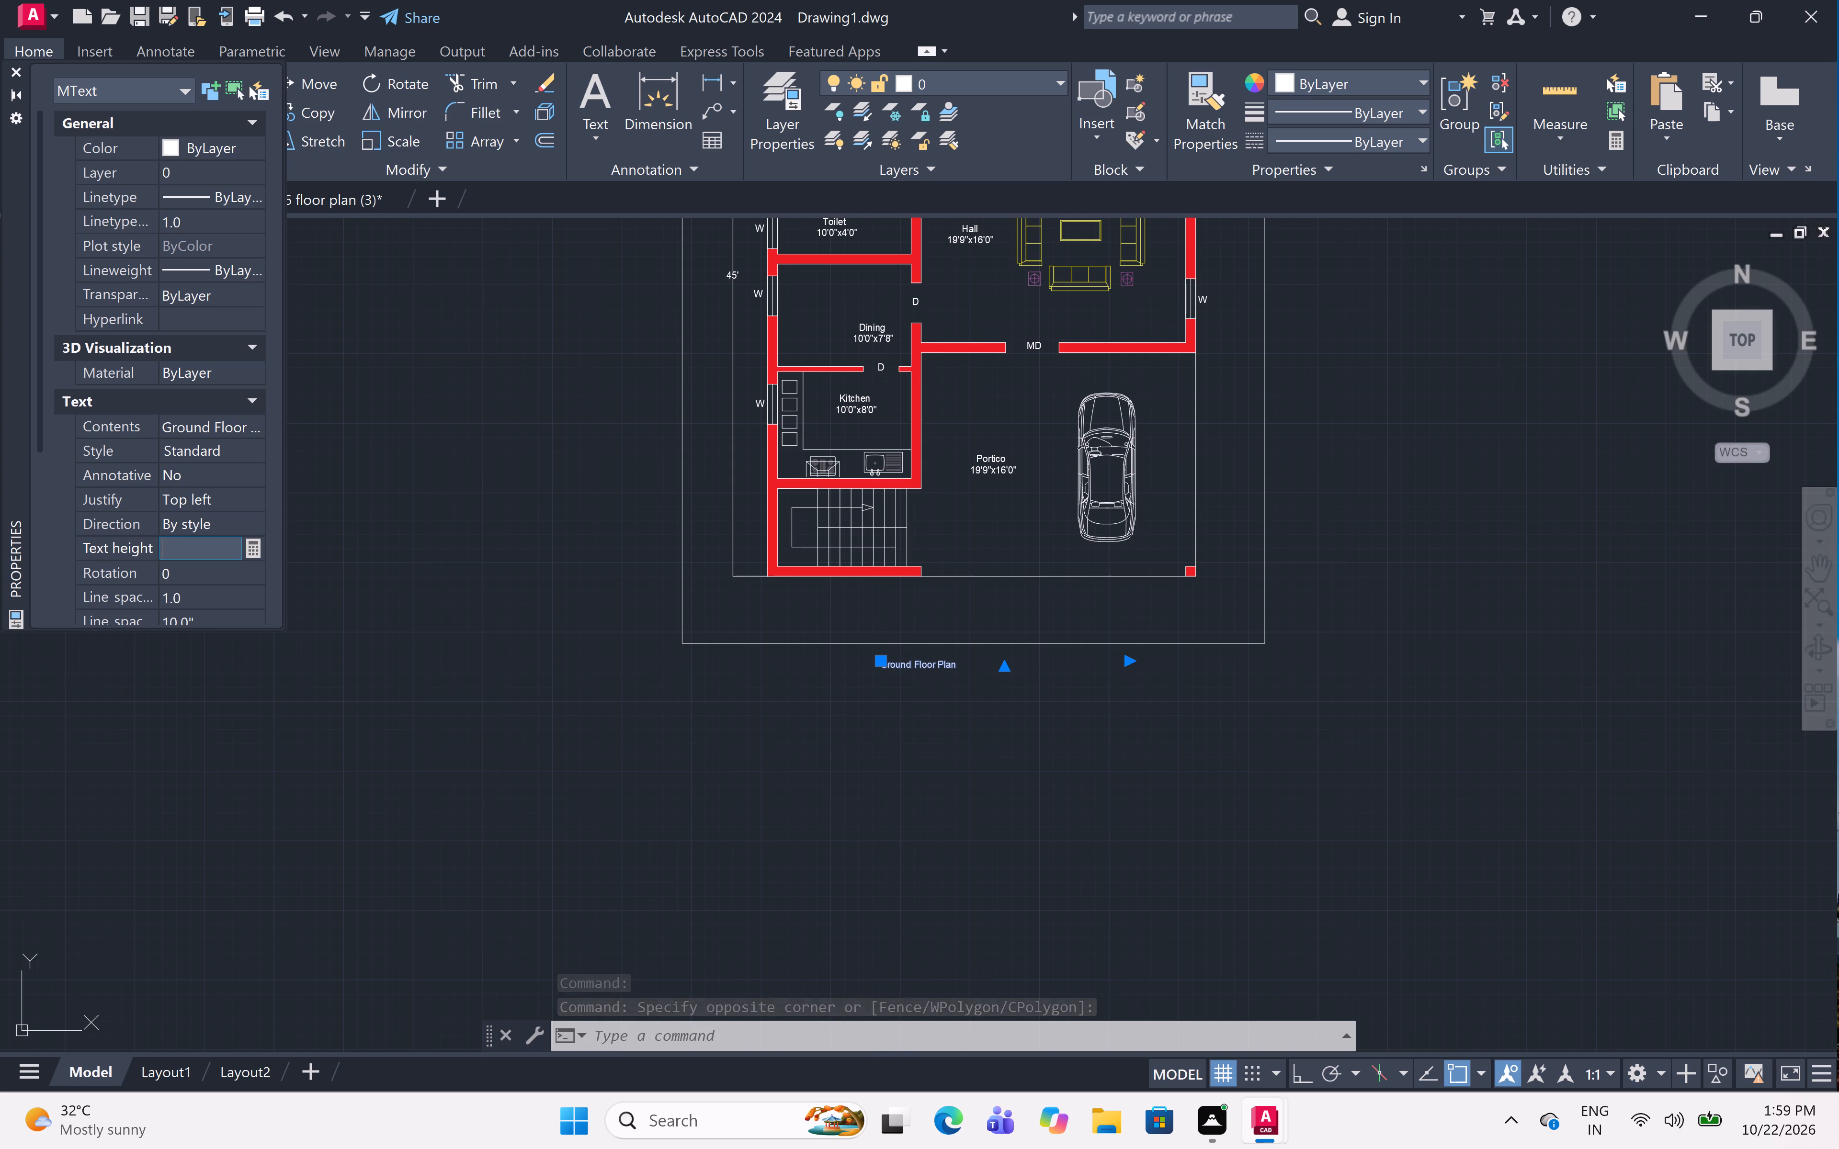
key(1)
key(apostrophe)
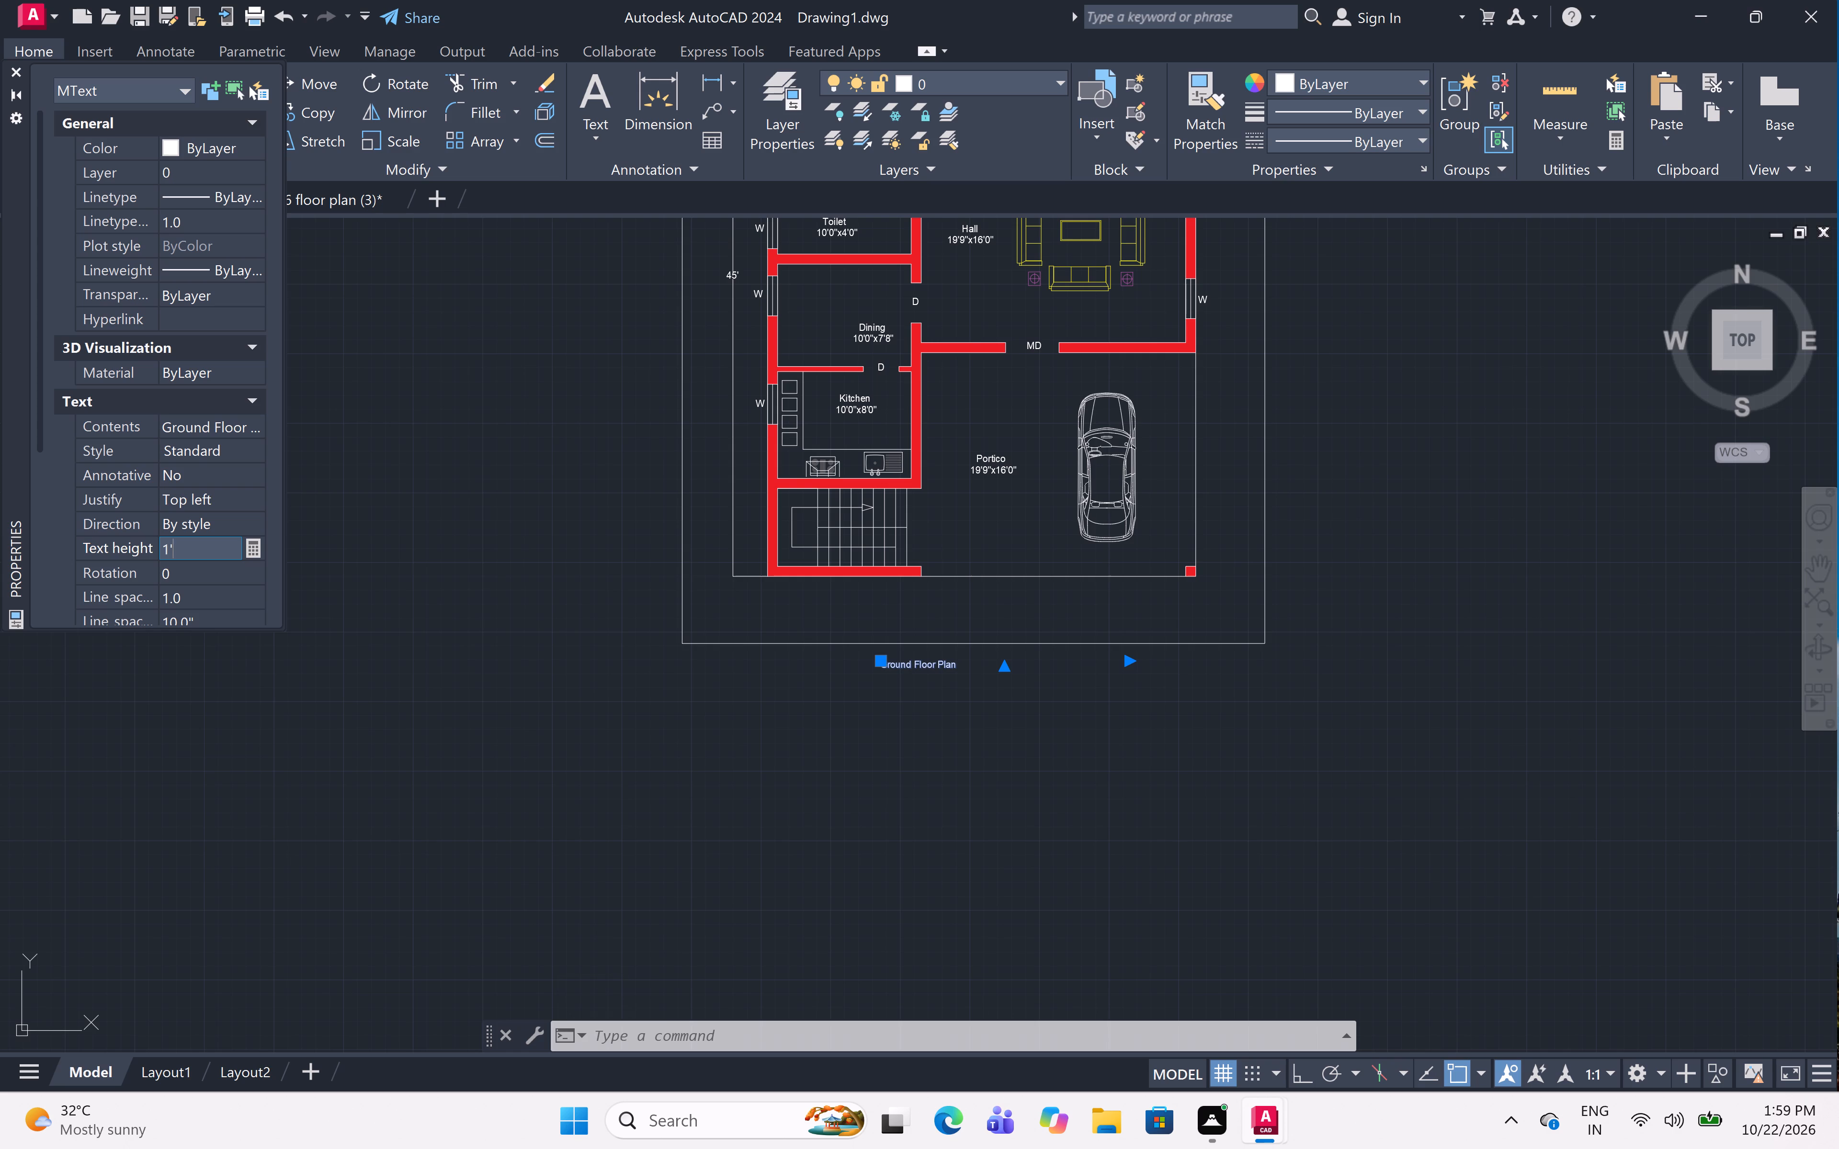
click(915, 691)
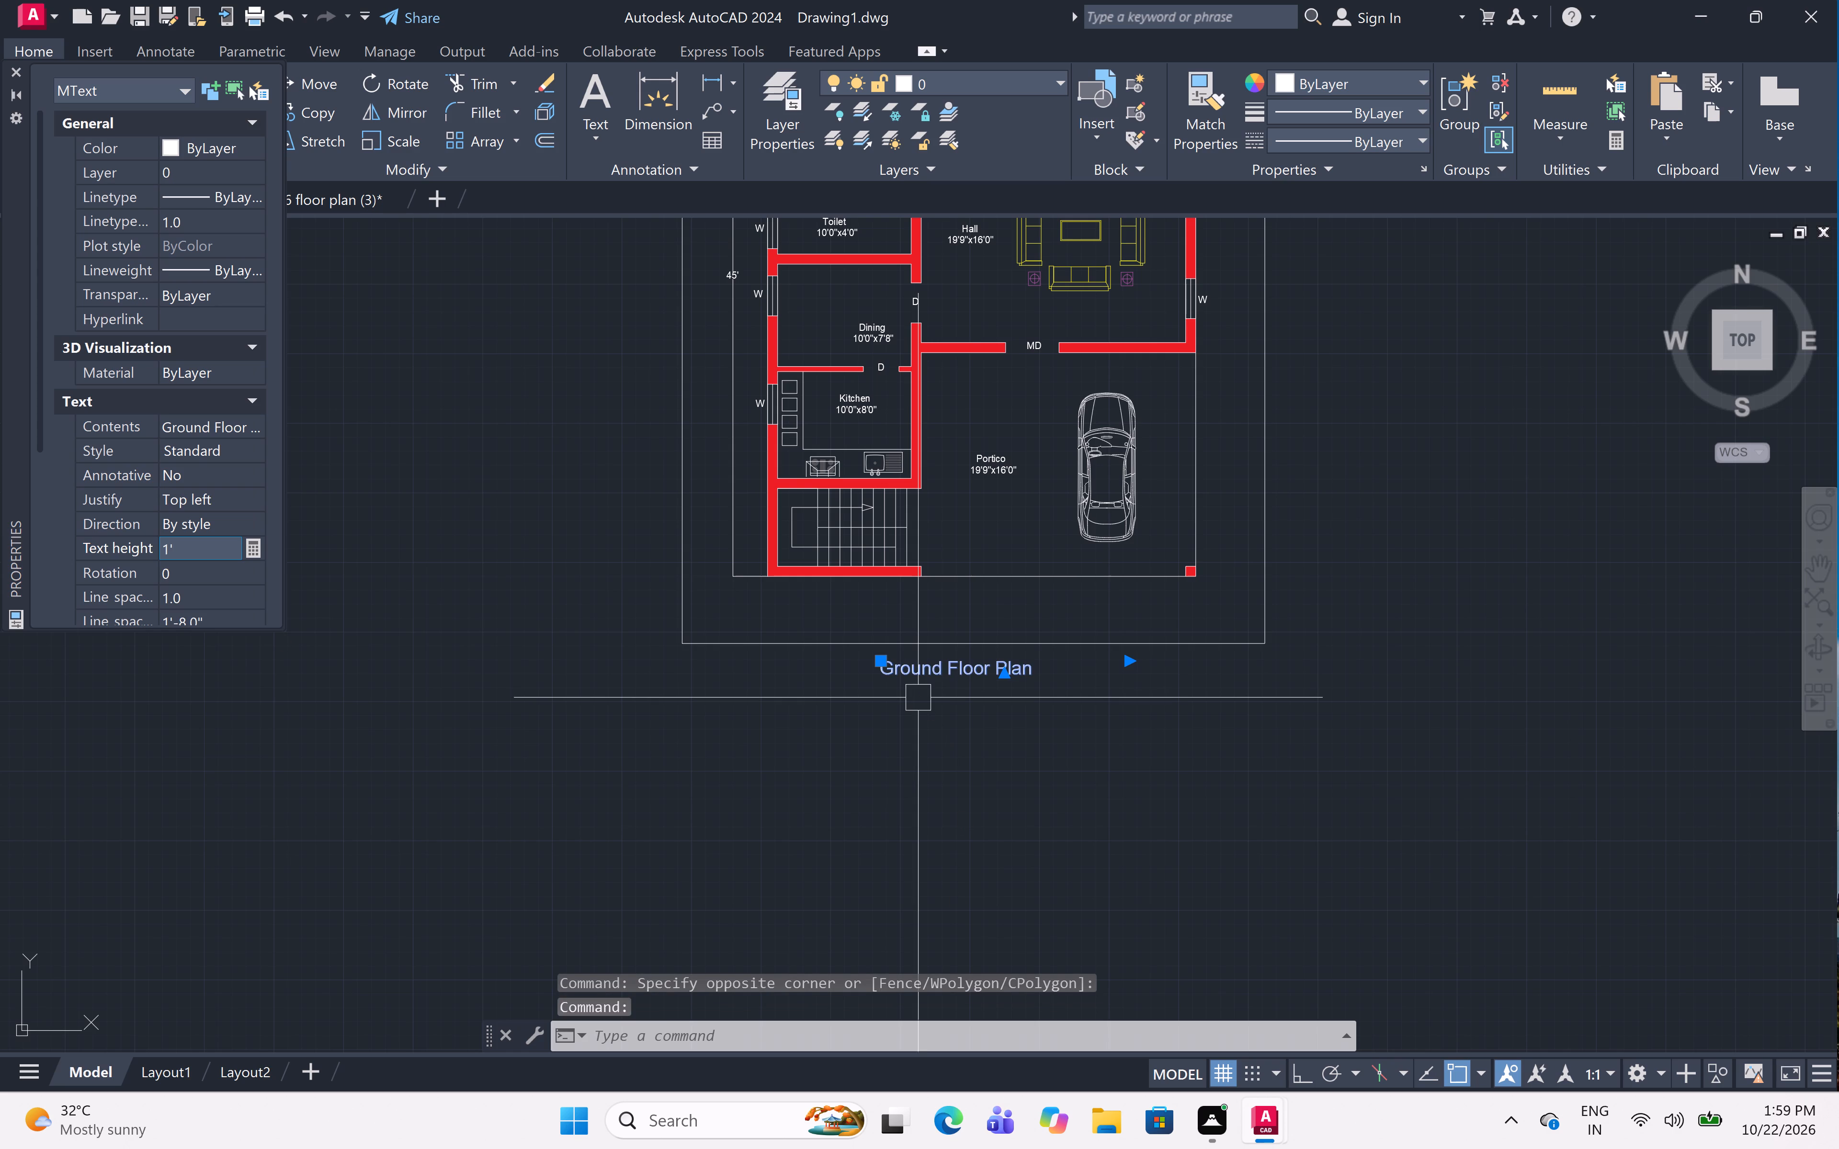
key(Escape)
With Ortho on, draw a horizontal underline about 13'-3" long just below the "Ground Floor Plan" title.
scroll(998, 658, down, 2)
middle_drag(999, 658, 1004, 708)
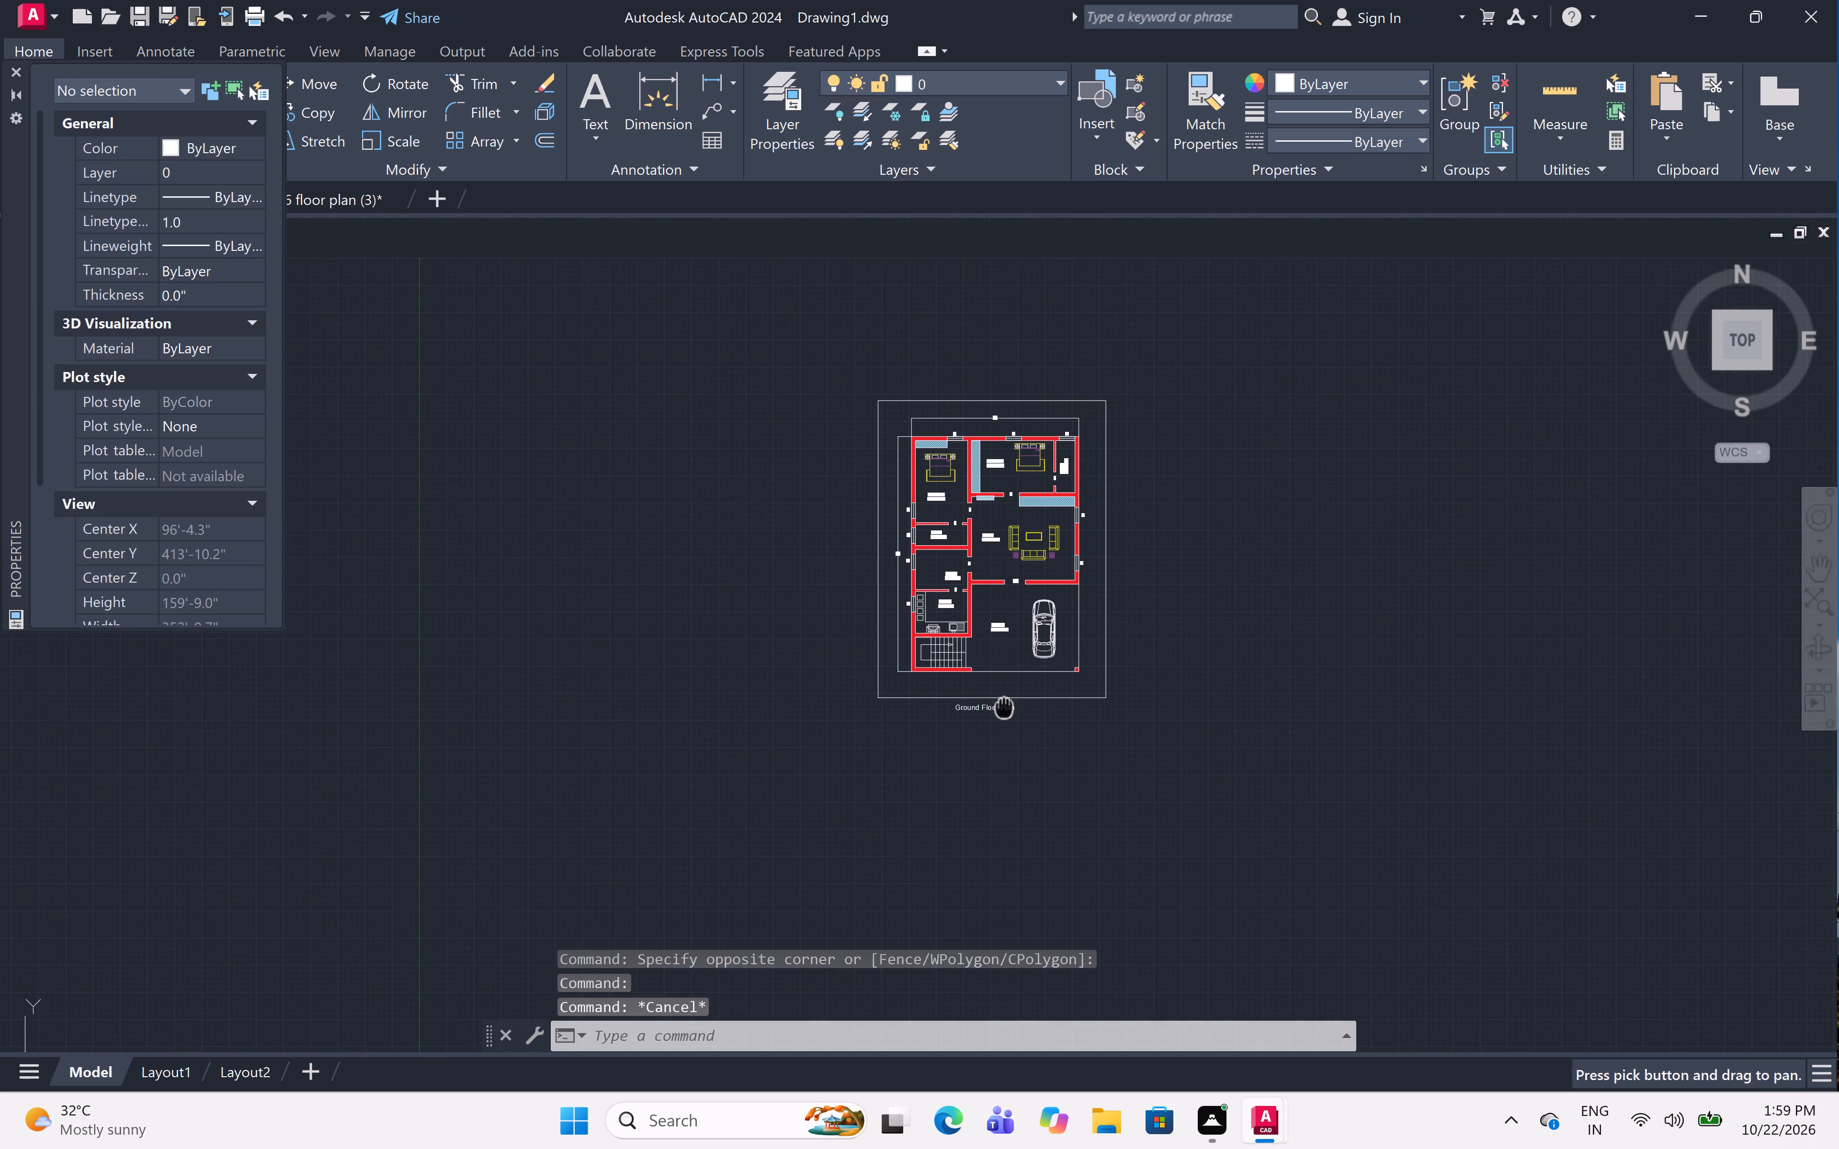
scroll(1001, 719, up, 4)
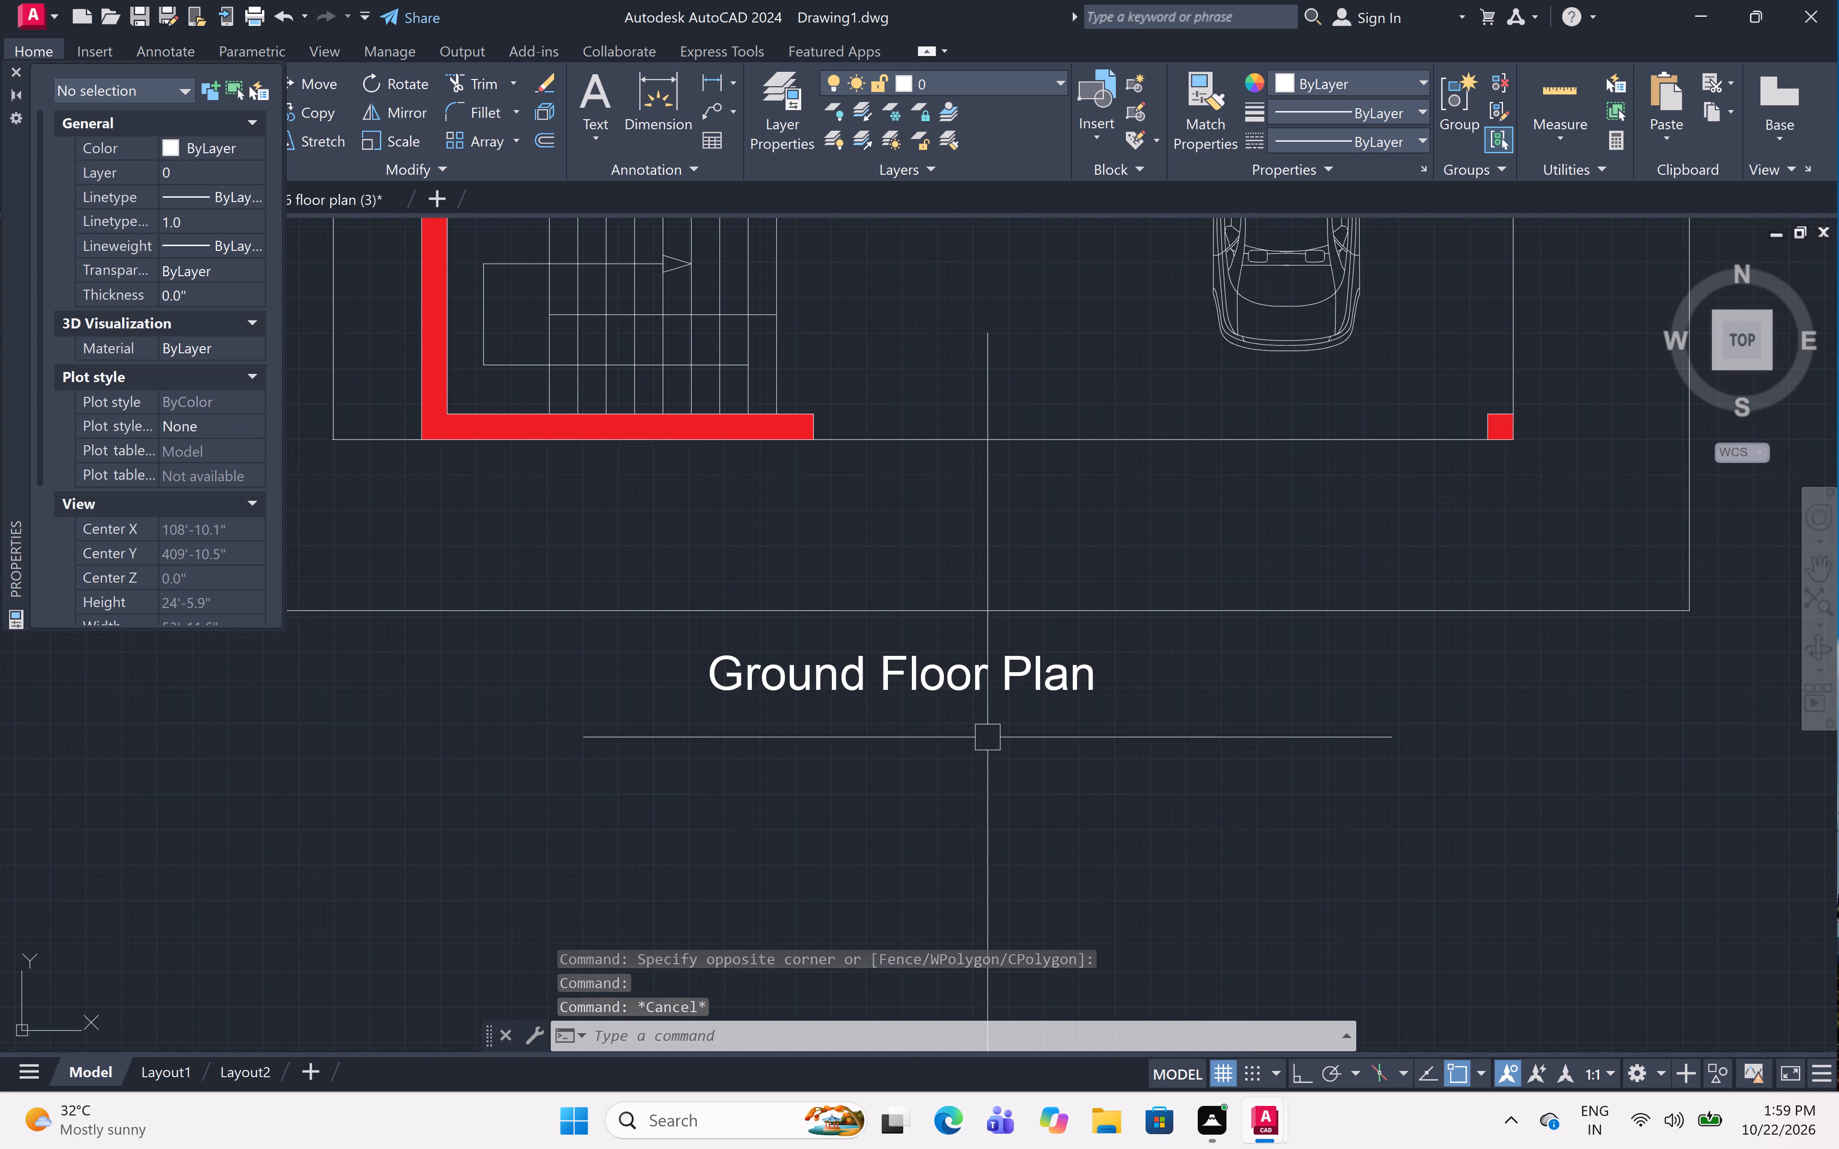
scroll(988, 737, down, 1)
middle_drag(988, 740, 1031, 740)
key(l)
key(space)
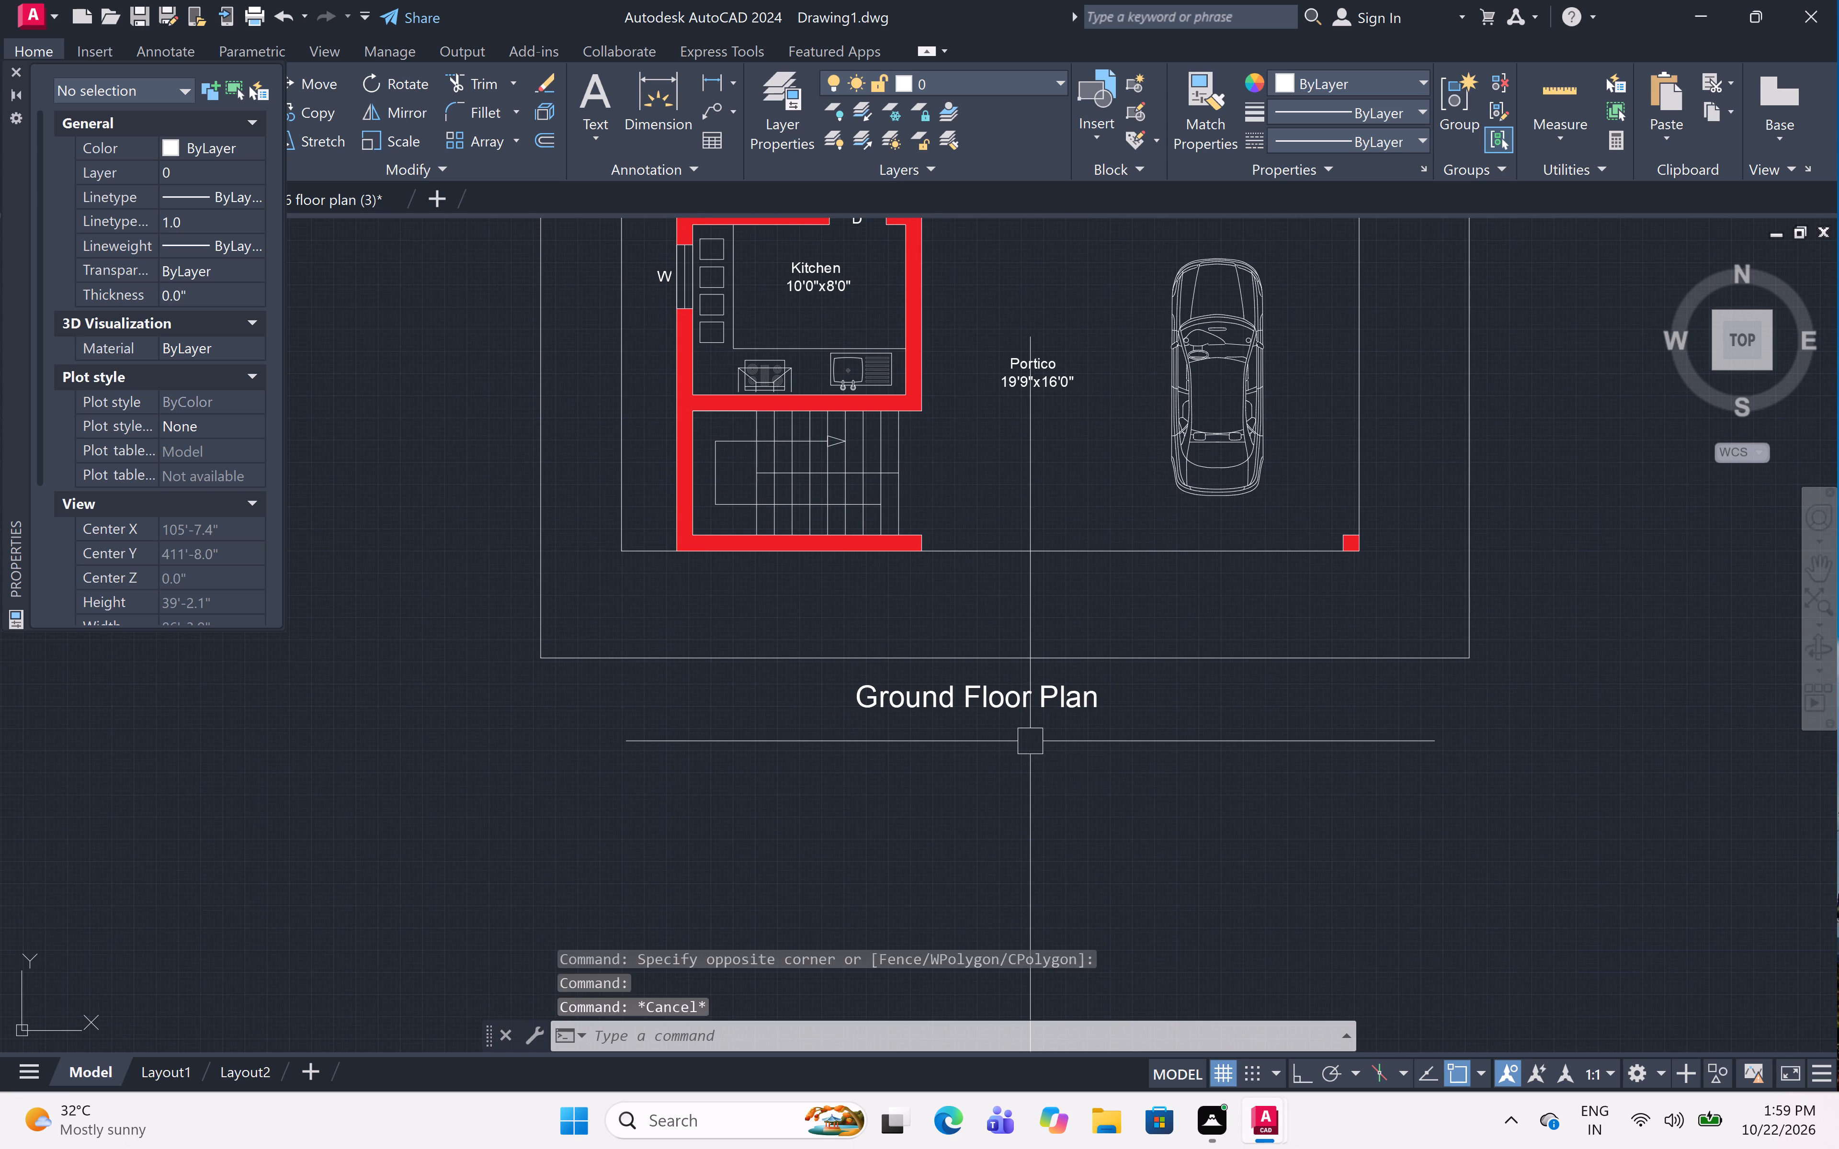
click(832, 723)
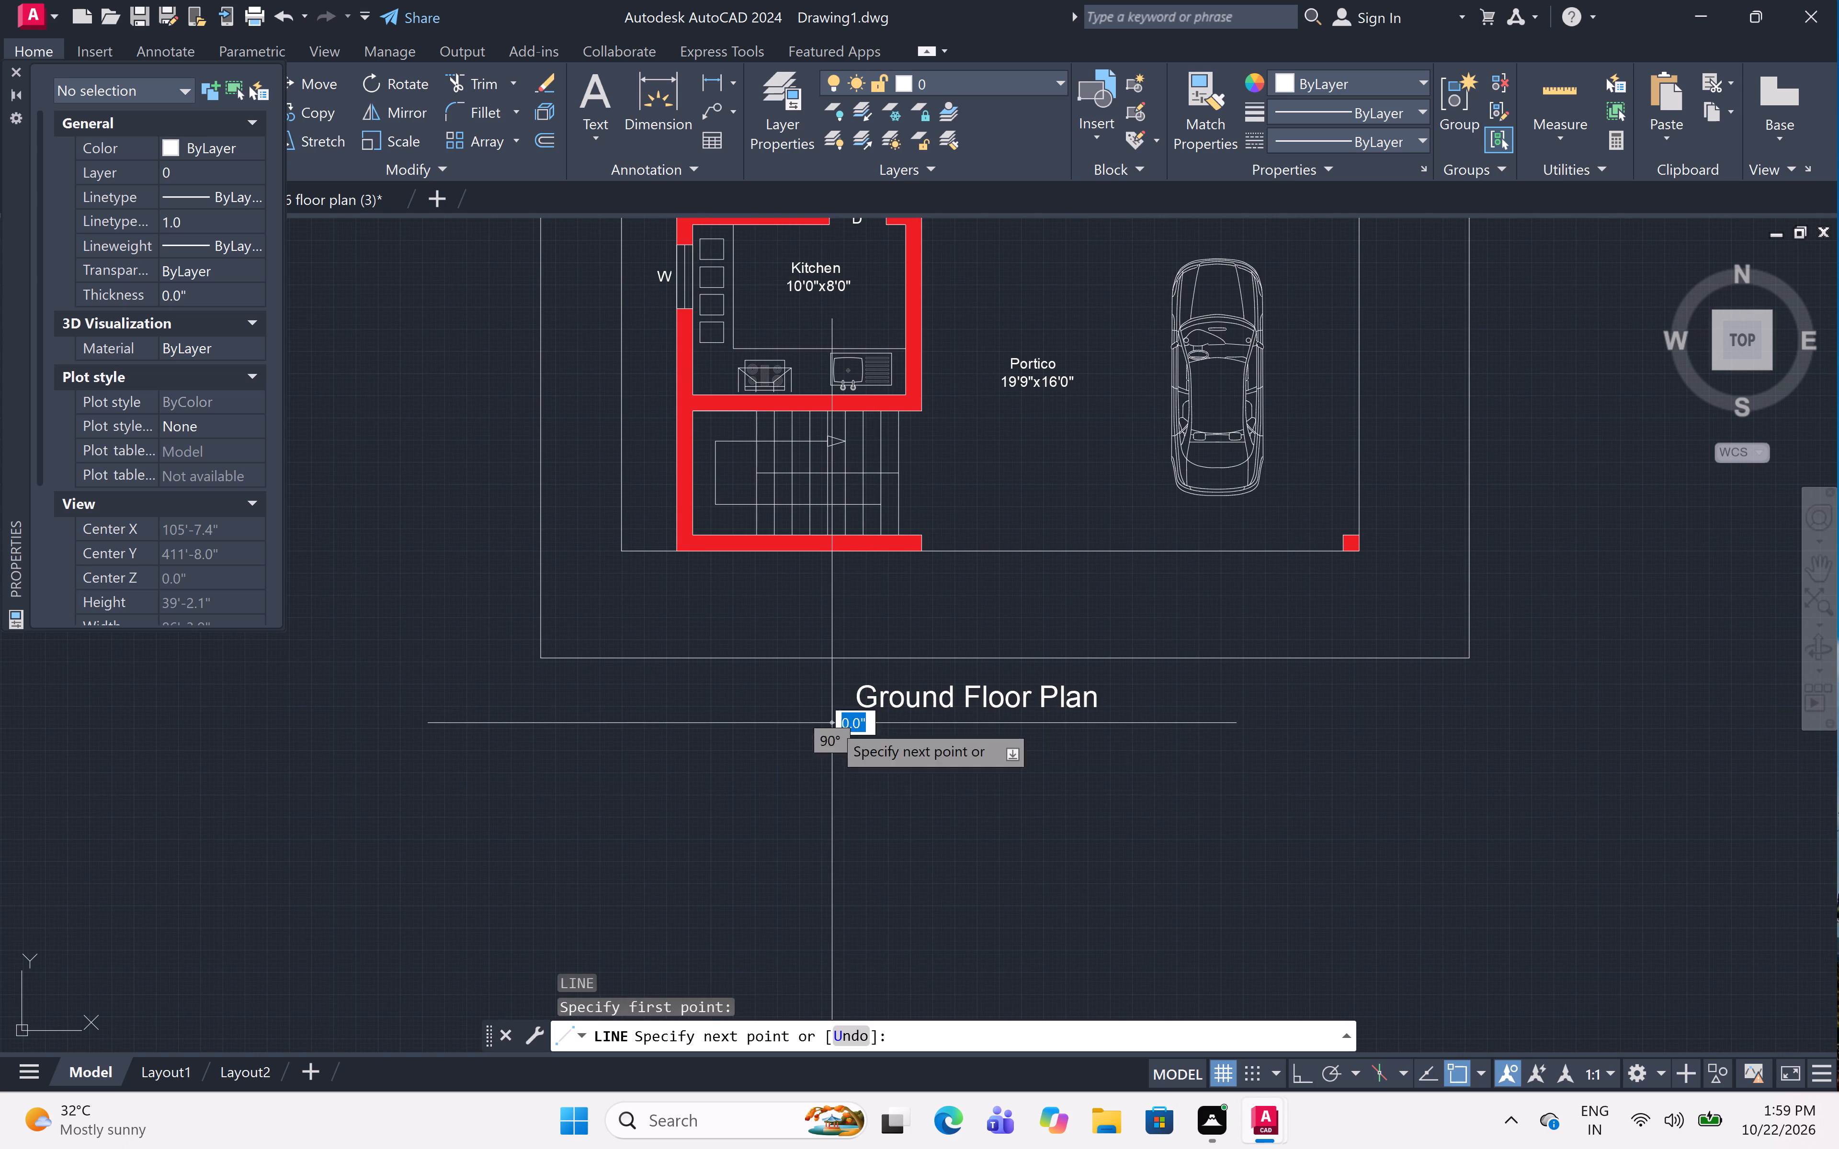
key(F8)
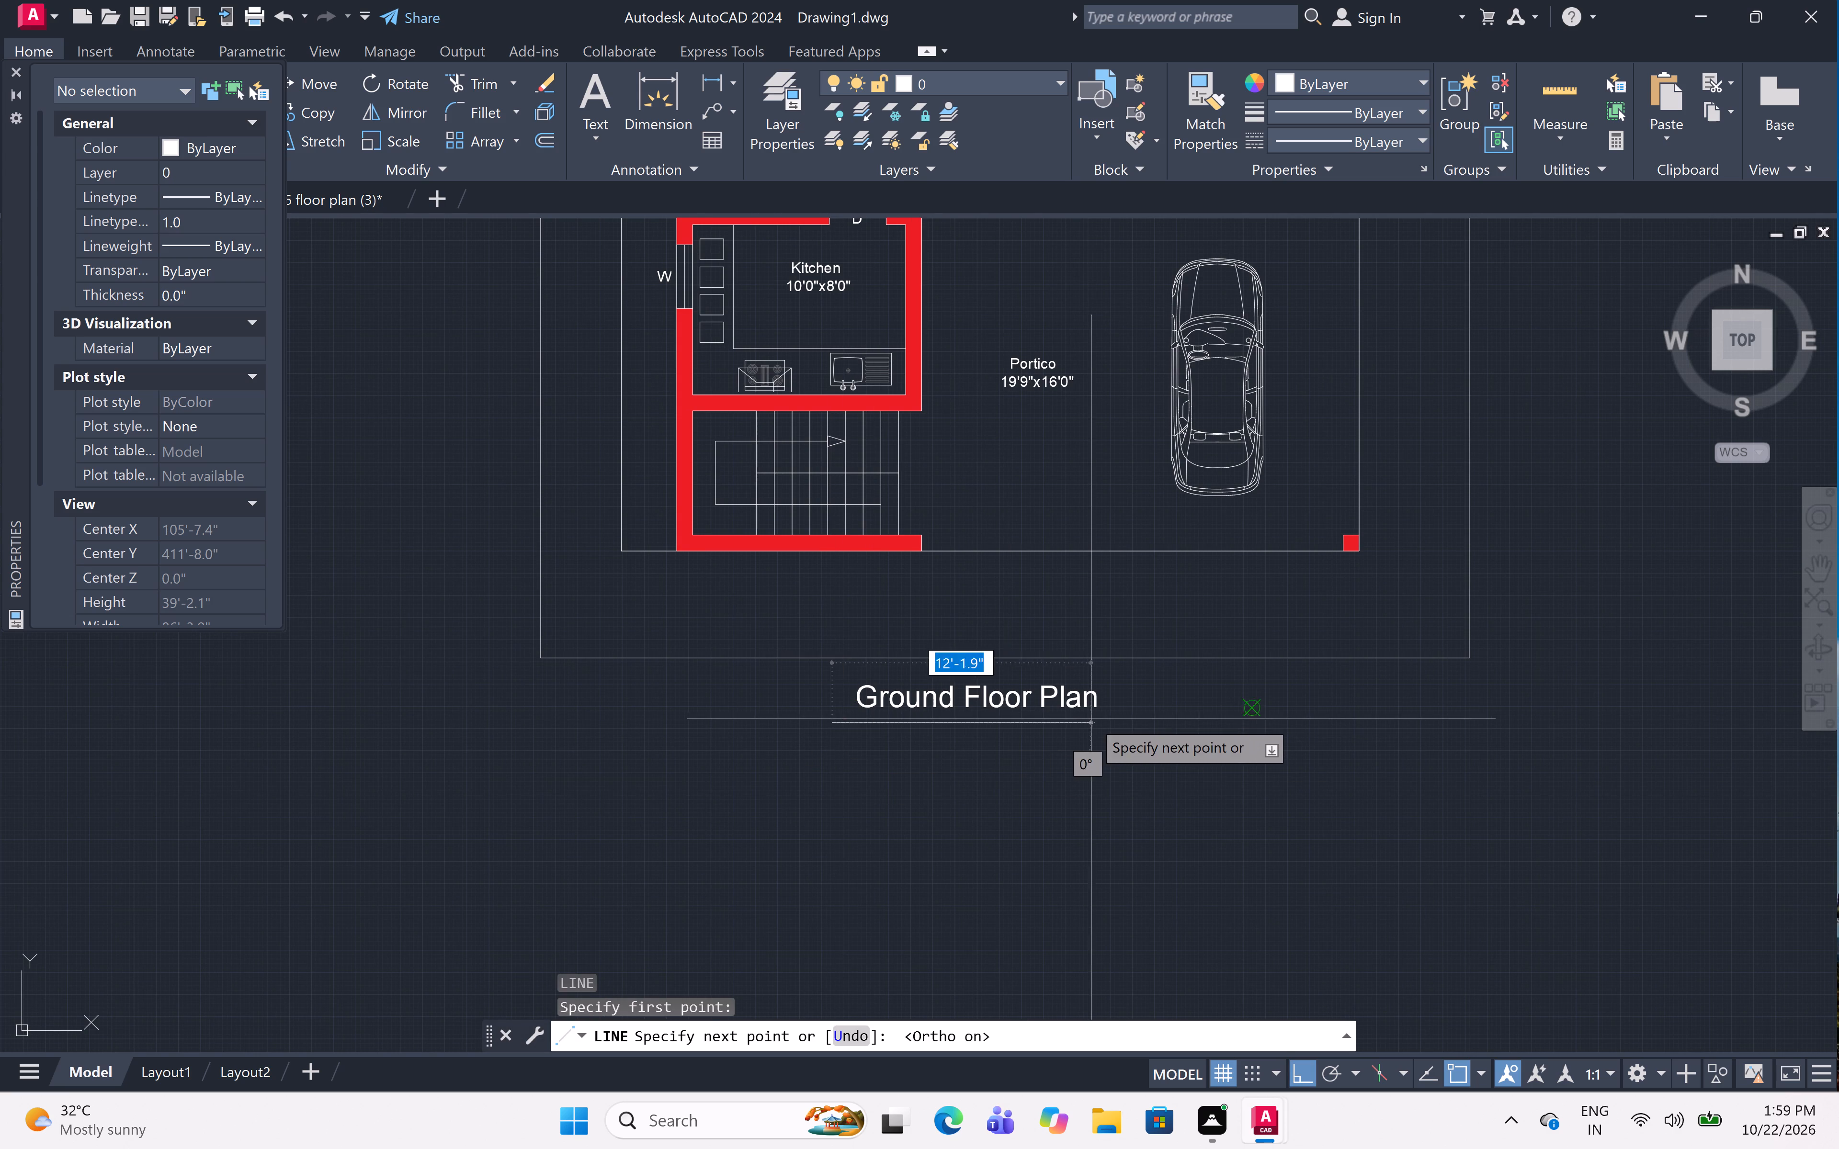
click(1114, 671)
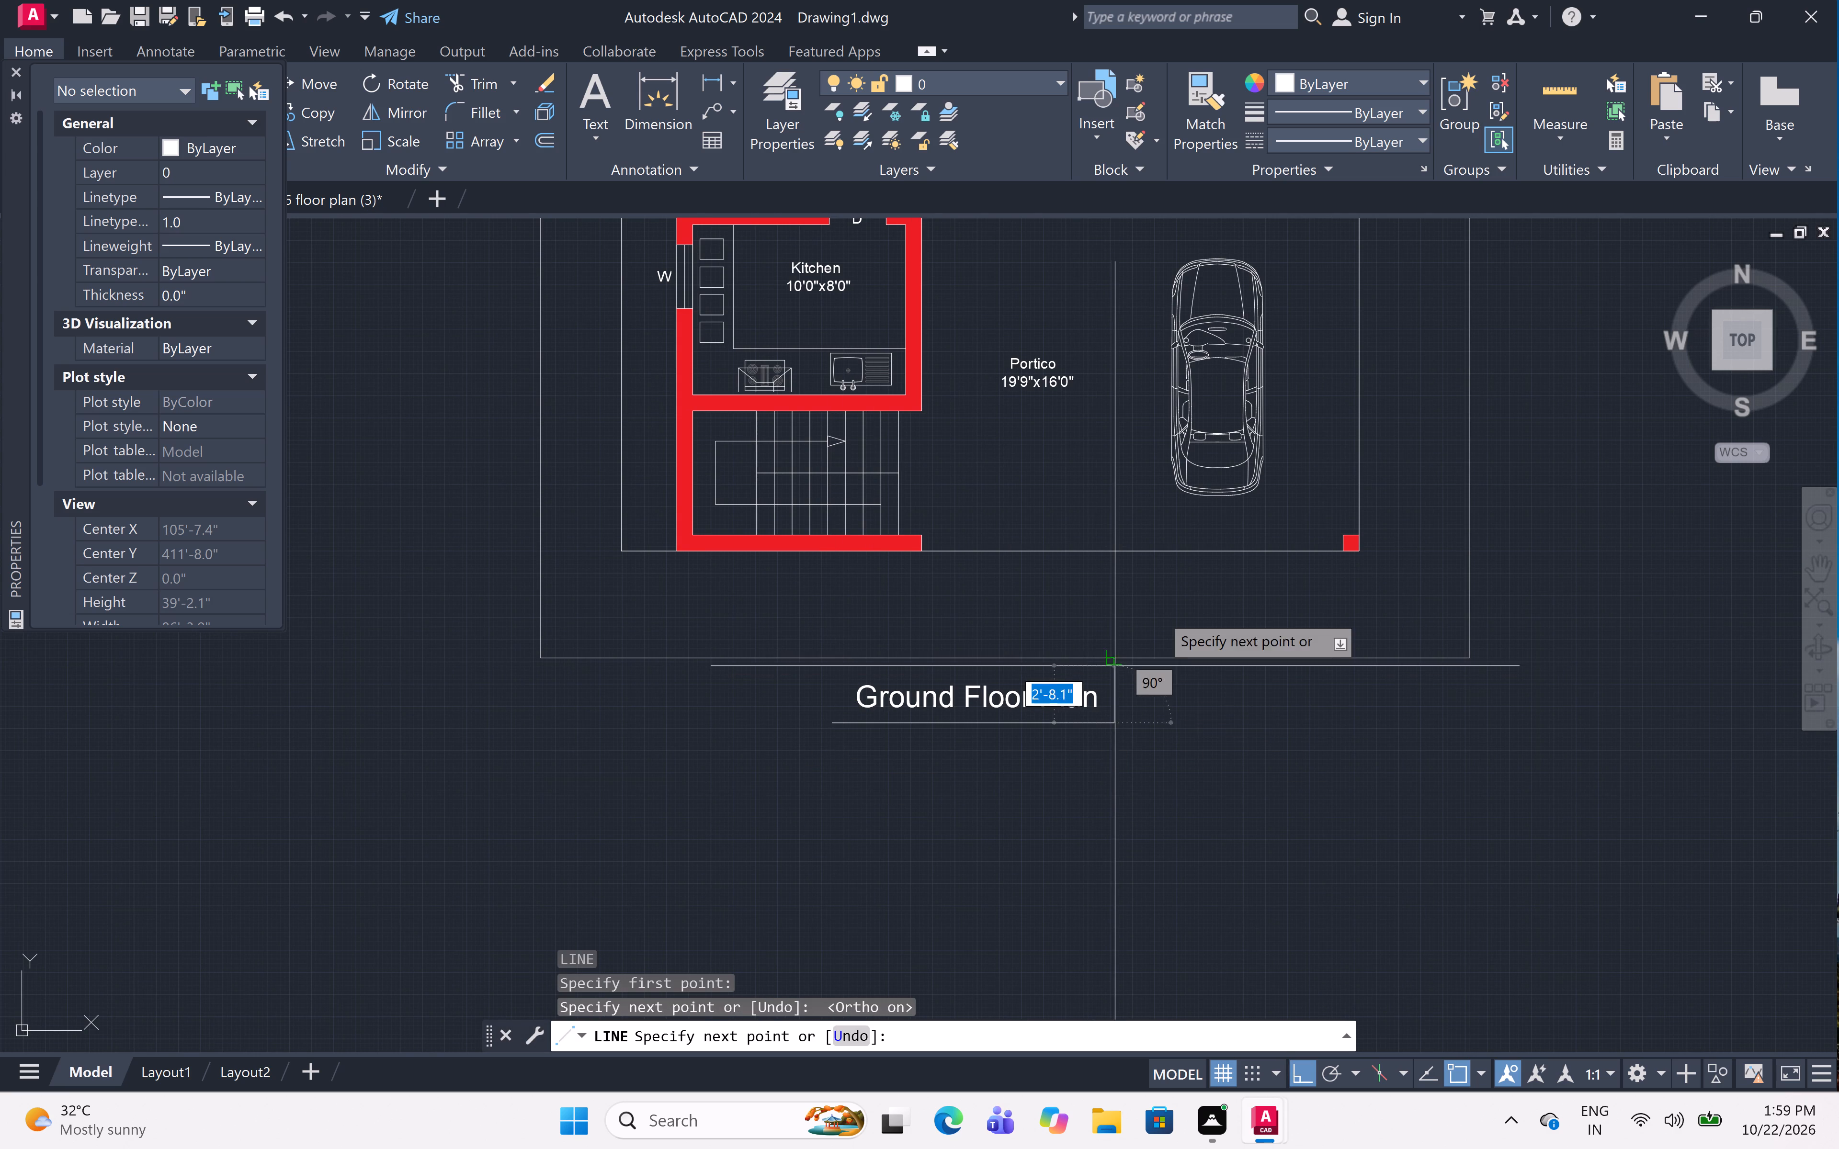
key(Escape)
Stretch the right end of the title's underline slightly outward to a length of about 13'-8", and close the object properties.
scroll(1165, 607, down, 2)
middle_drag(1165, 607, 1172, 744)
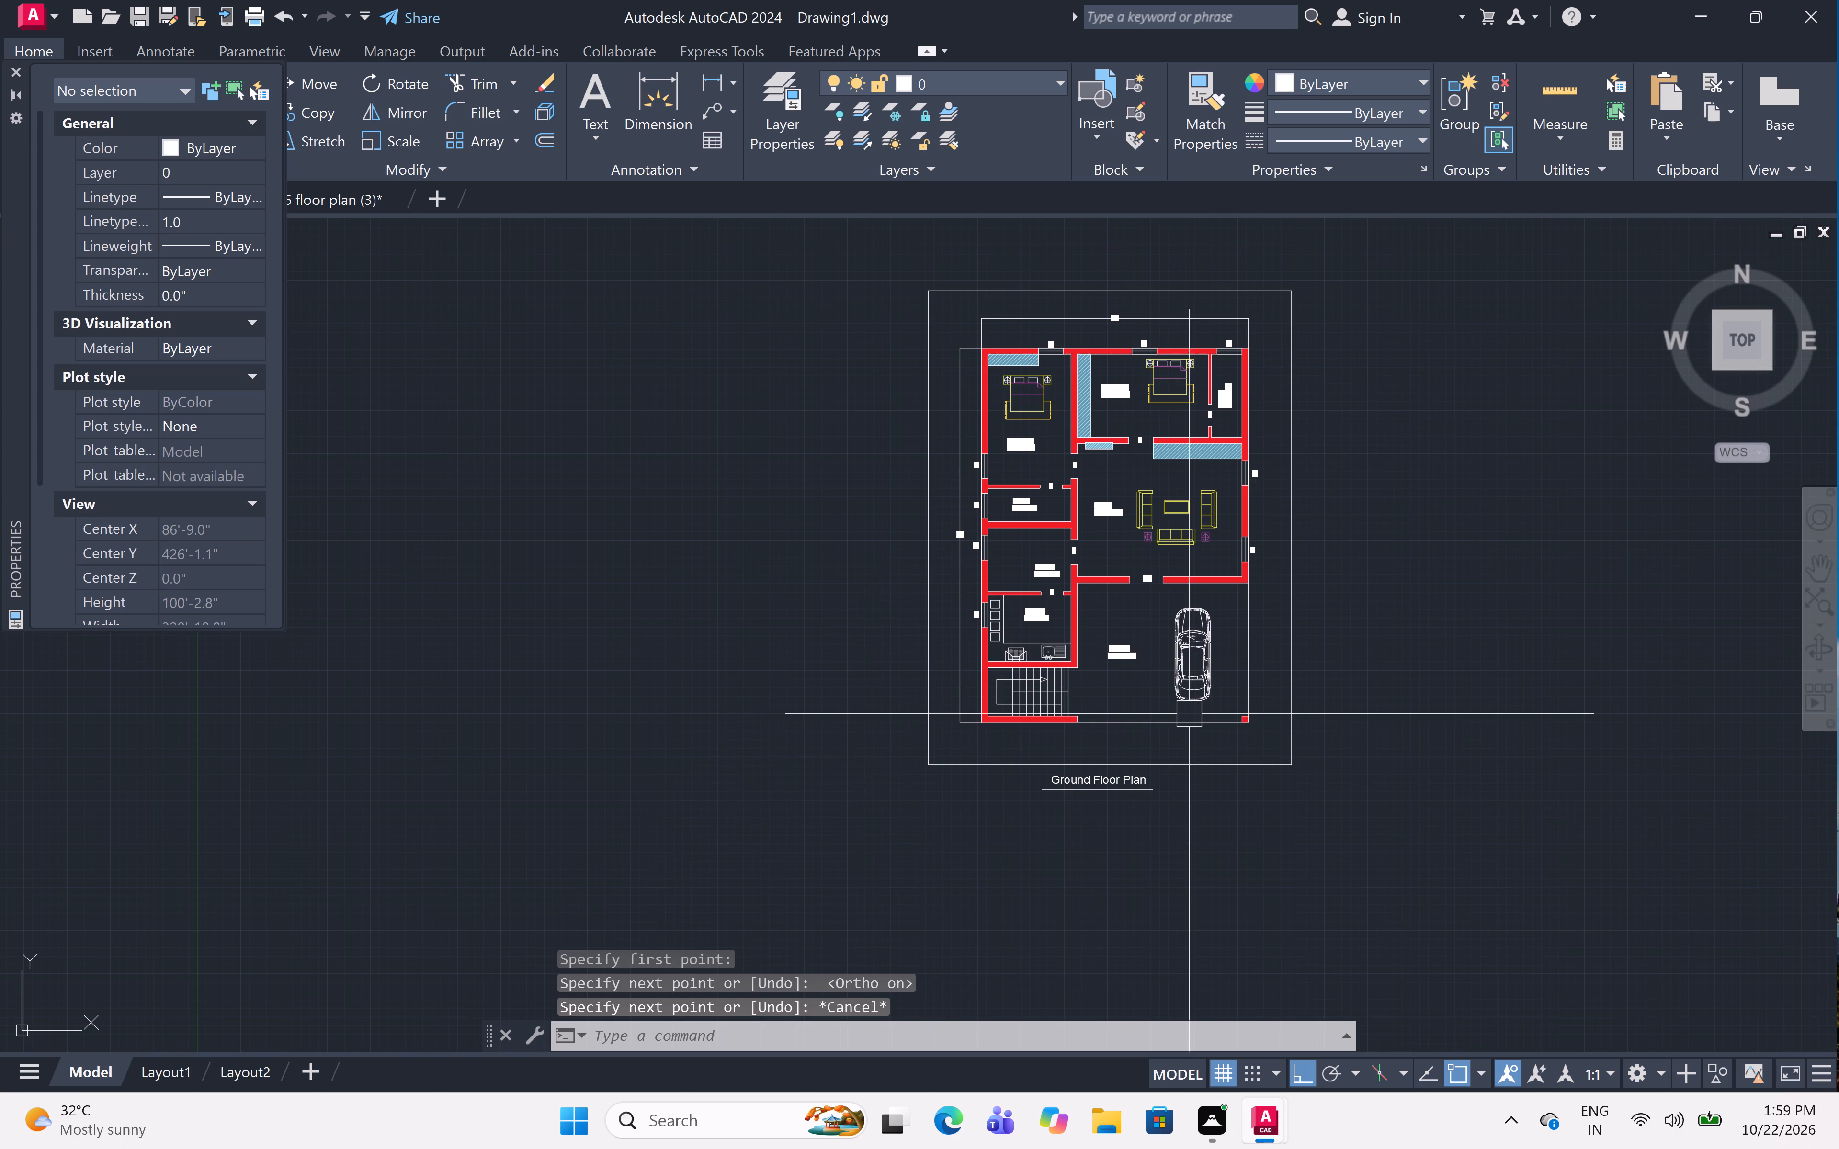
scroll(1158, 789, up, 5)
scroll(985, 796, down, 1)
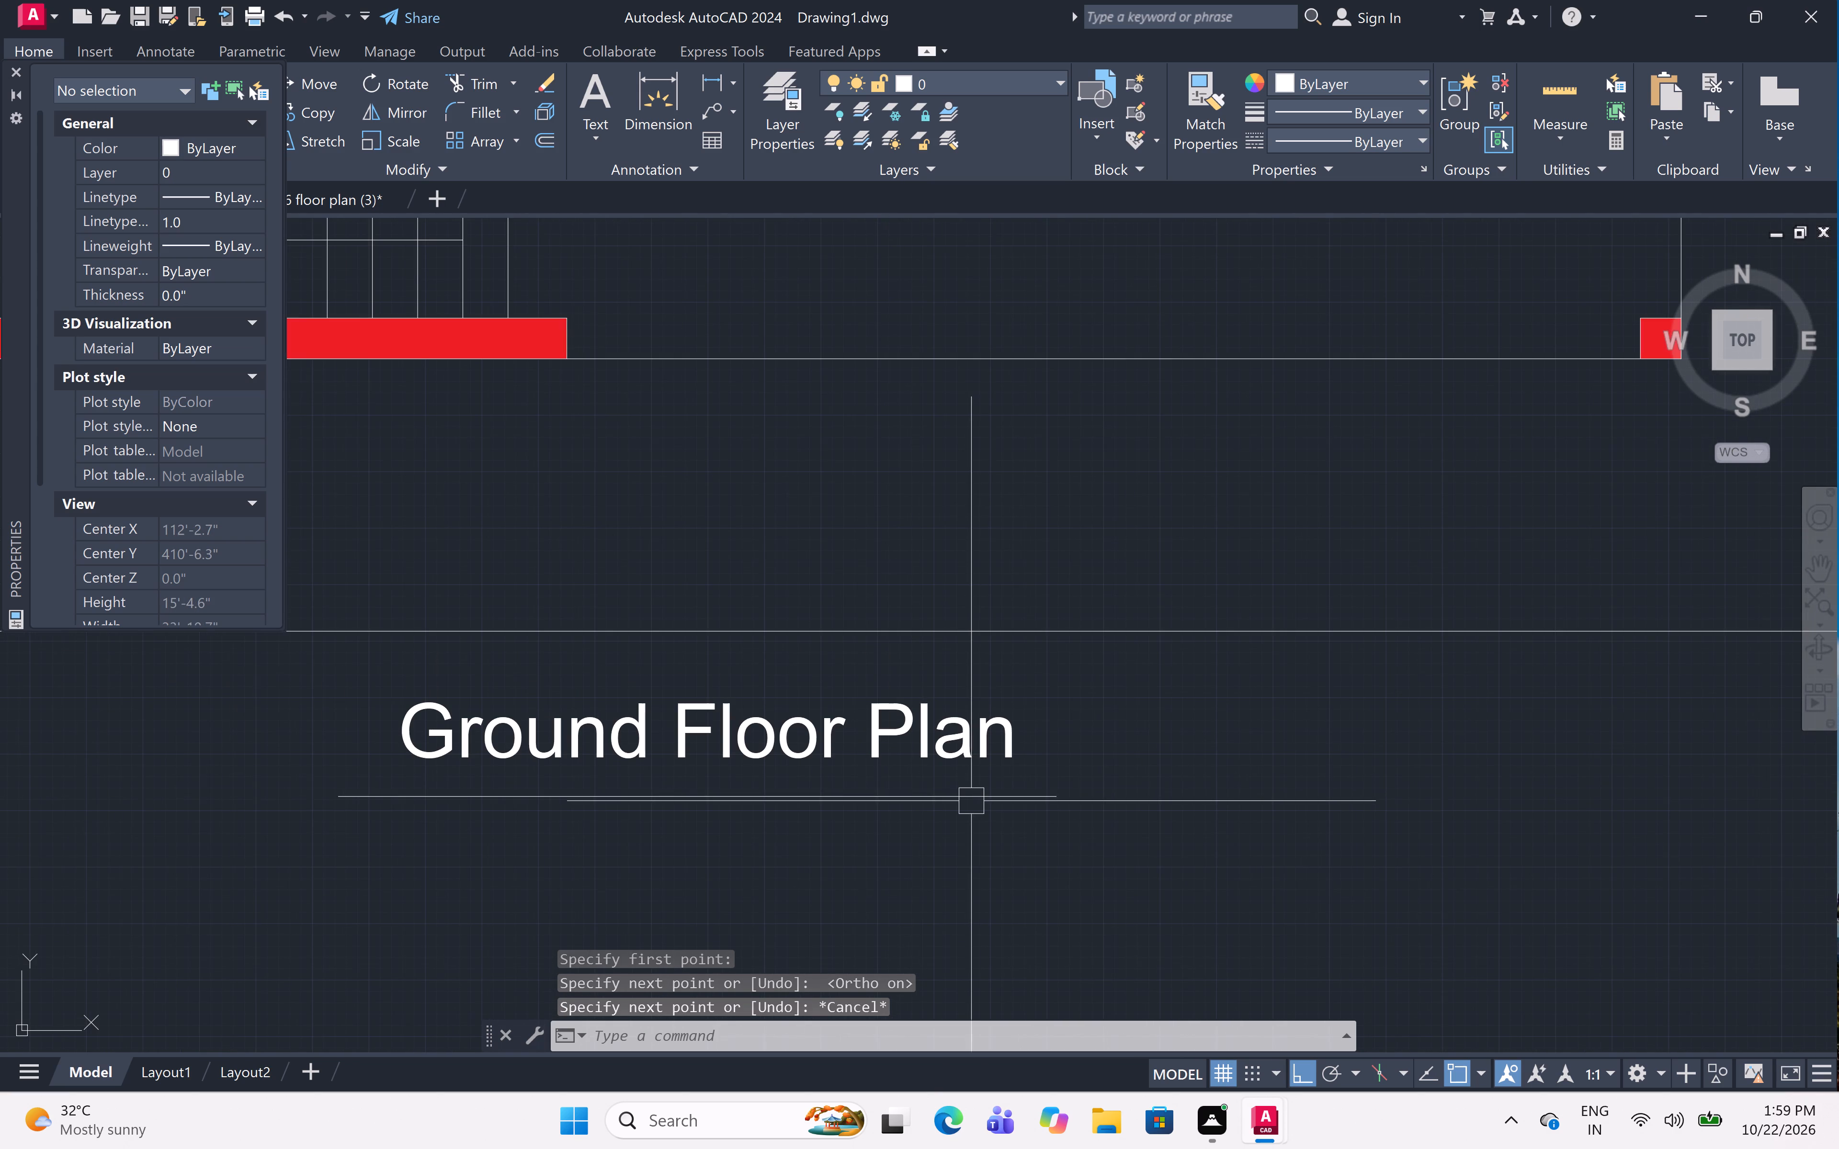
drag(973, 791, 979, 799)
click(1062, 798)
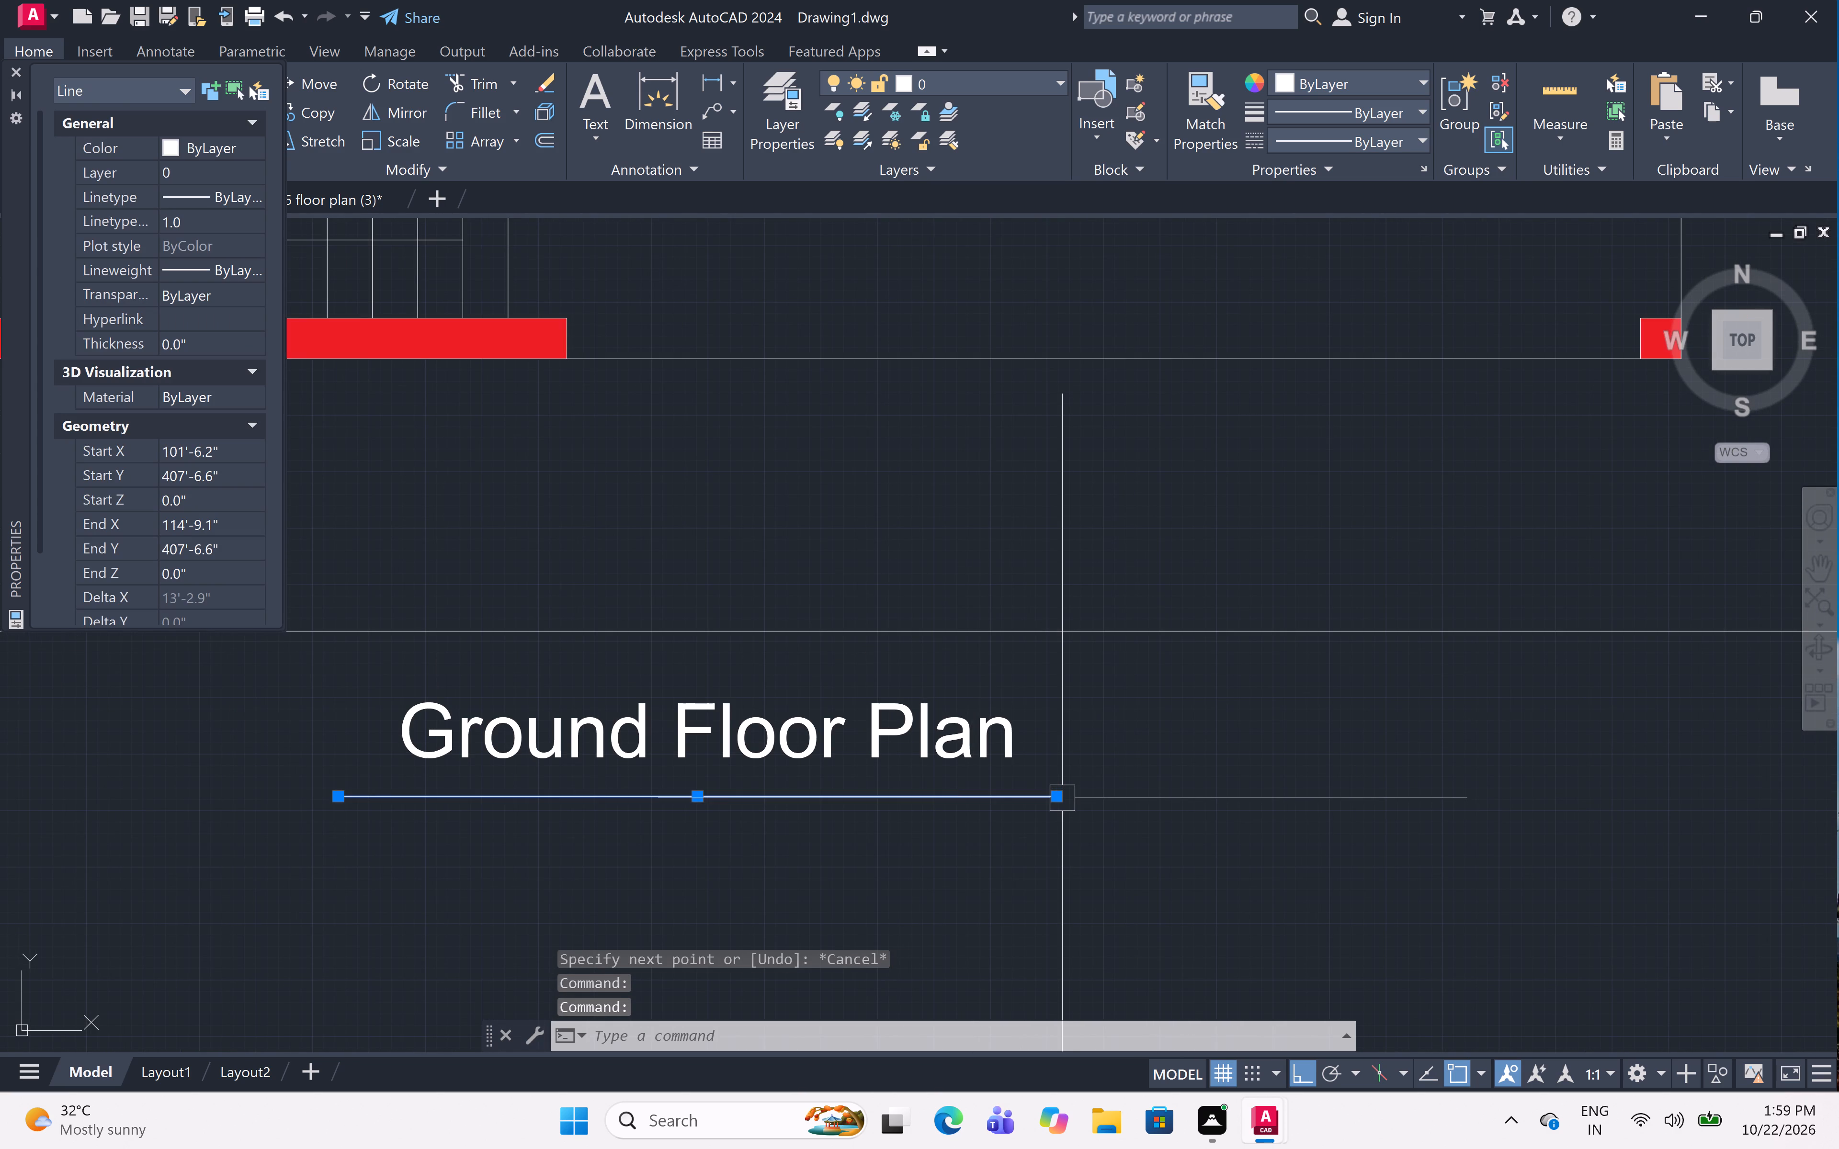
click(1056, 798)
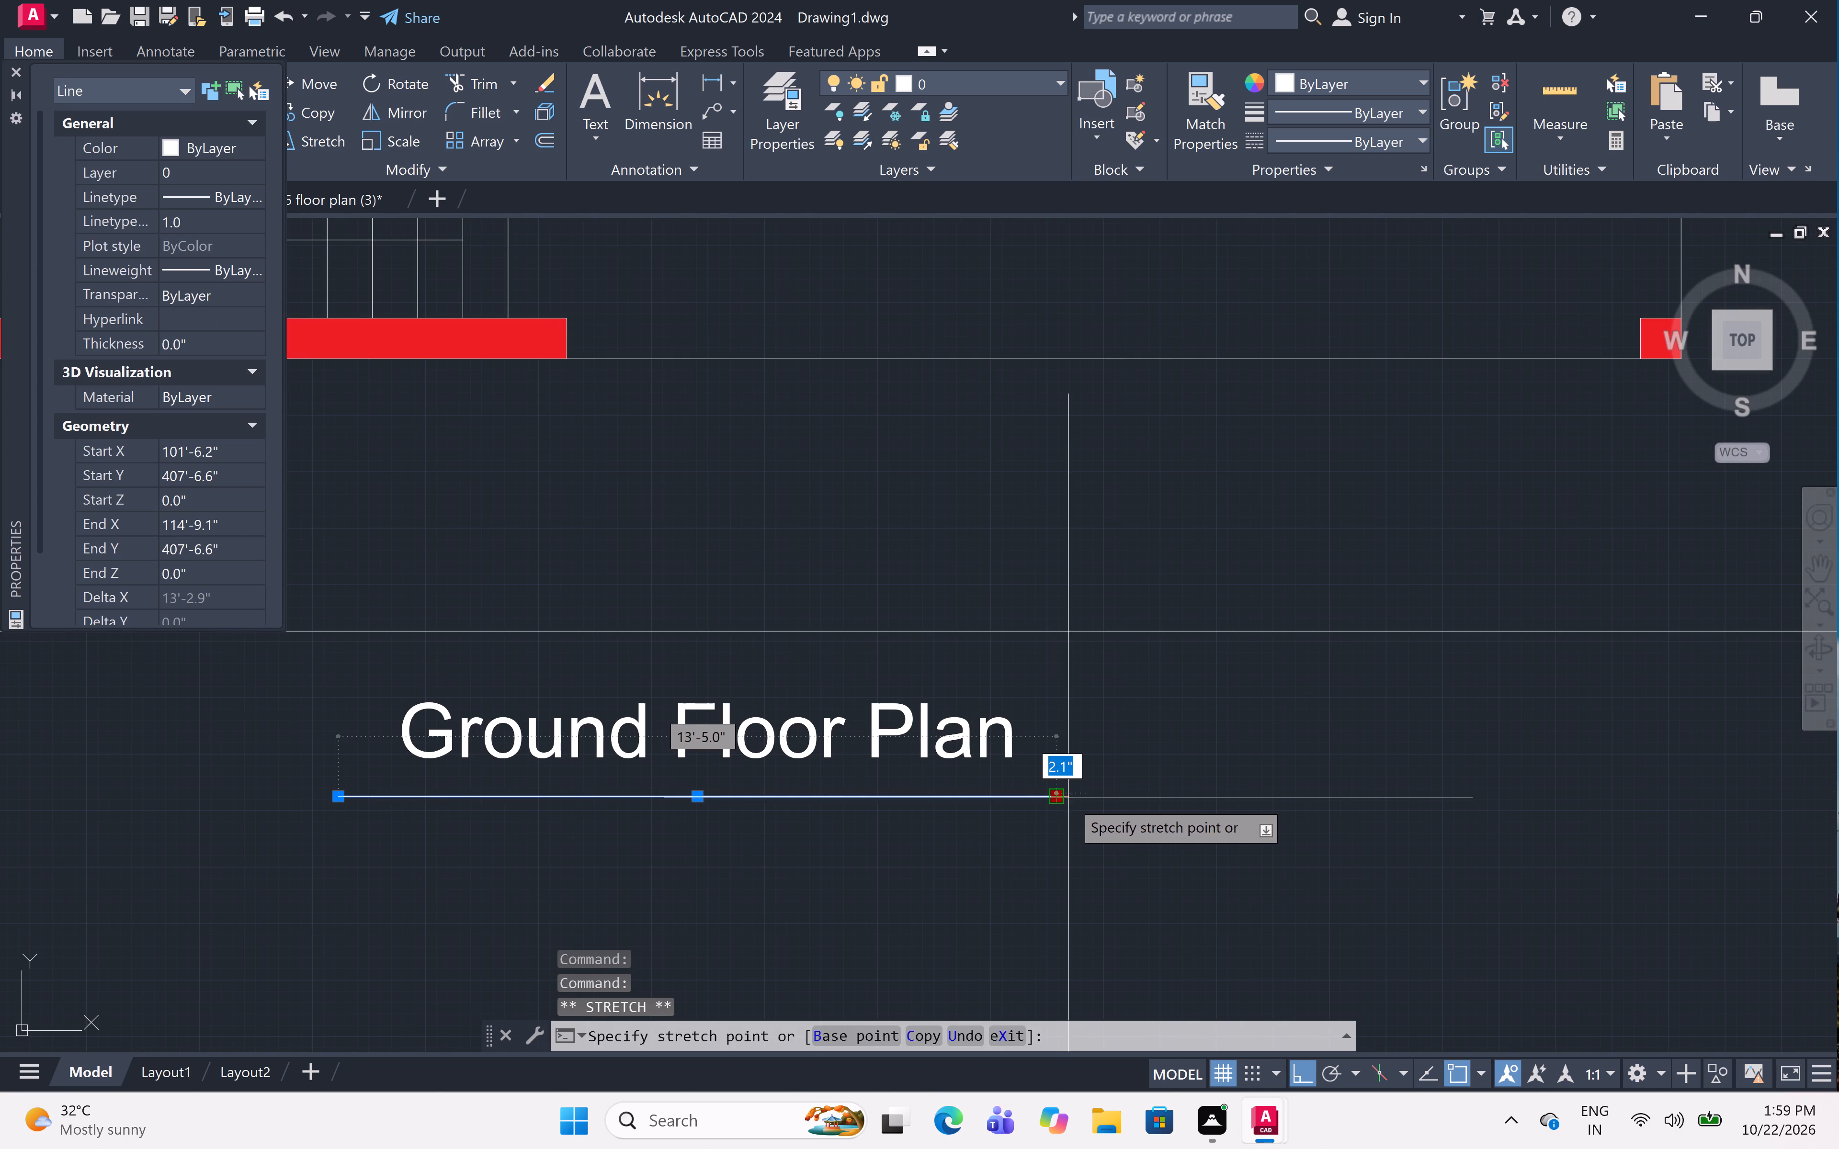
click(1078, 801)
key(Escape)
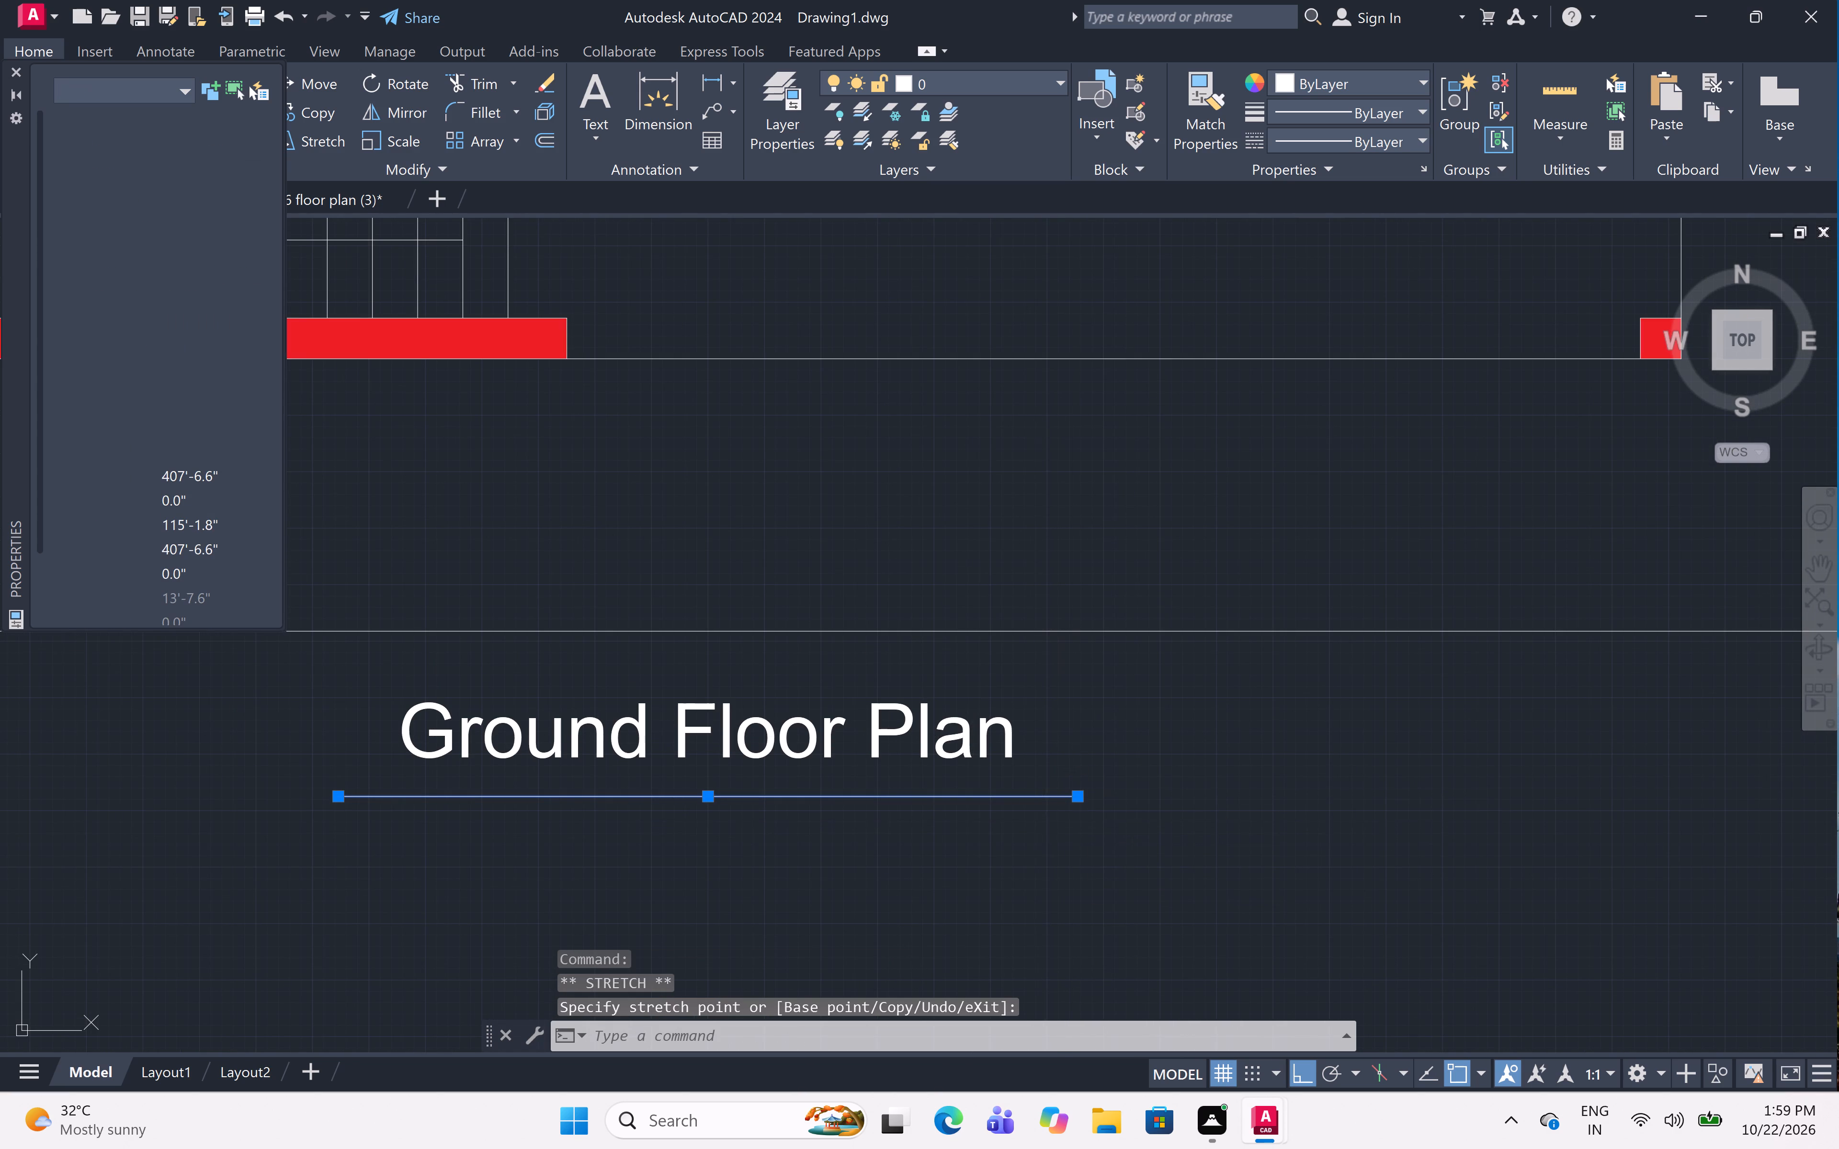
scroll(1038, 809, down, 3)
scroll(1093, 743, down, 1)
middle_drag(1093, 743, 1096, 820)
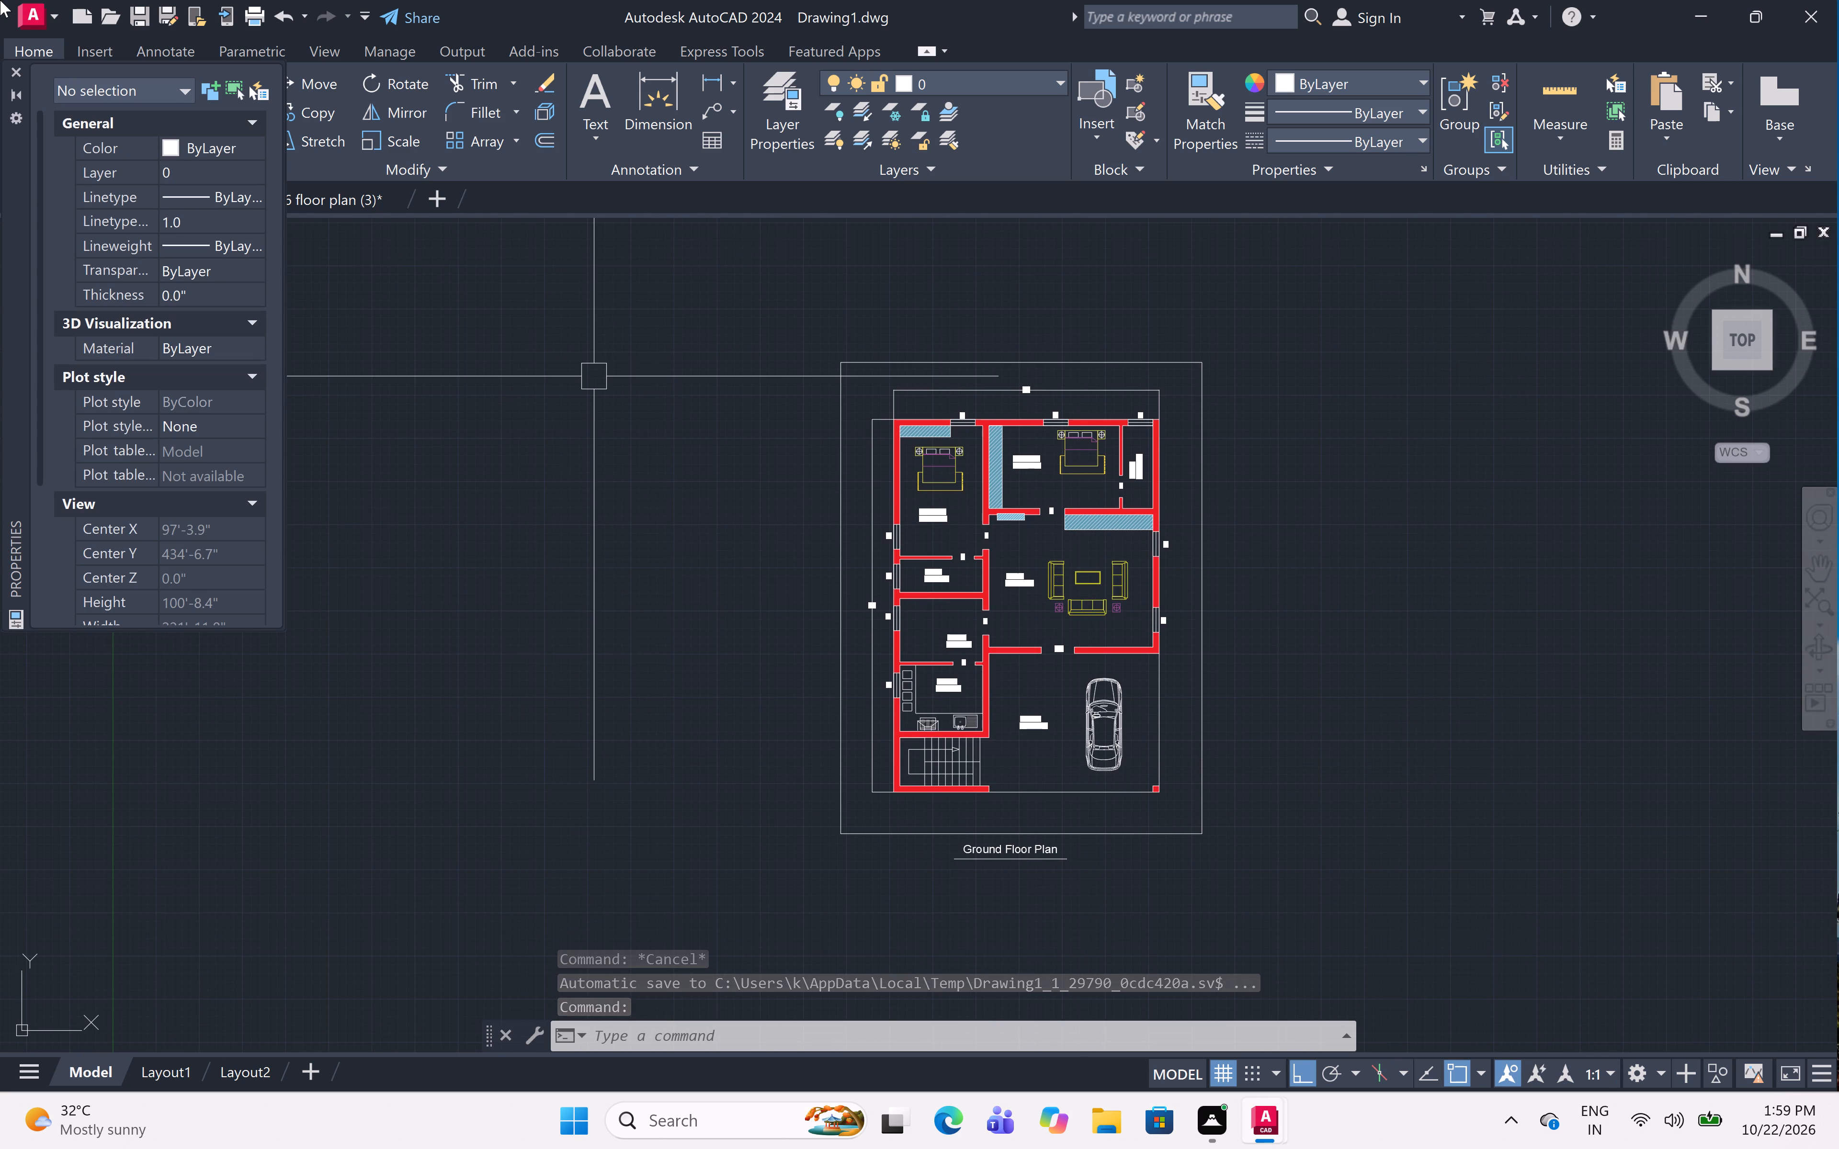
click(18, 70)
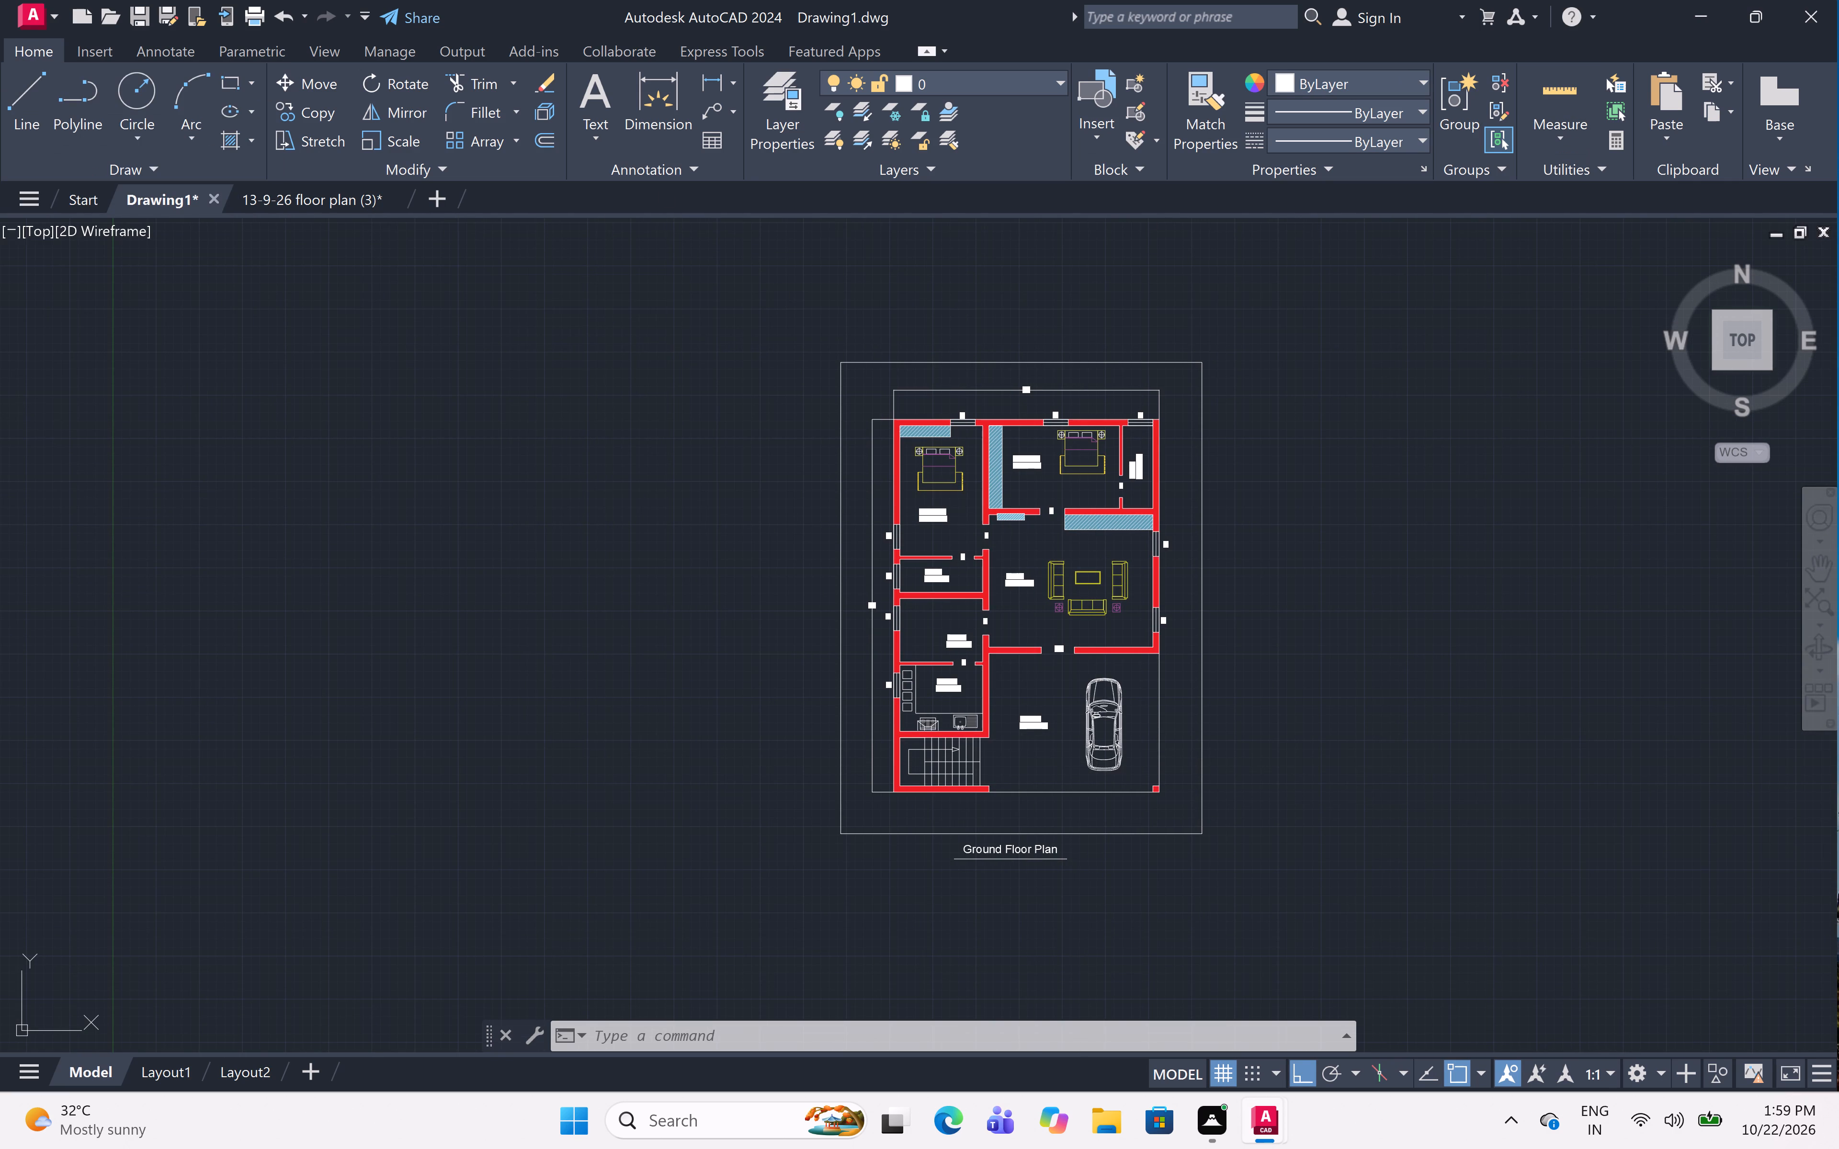
Set up a plot with the DWG To PDF.pc3 plotter and ISO A4 (297.00 x 210.00 MM) paper.
click(253, 5)
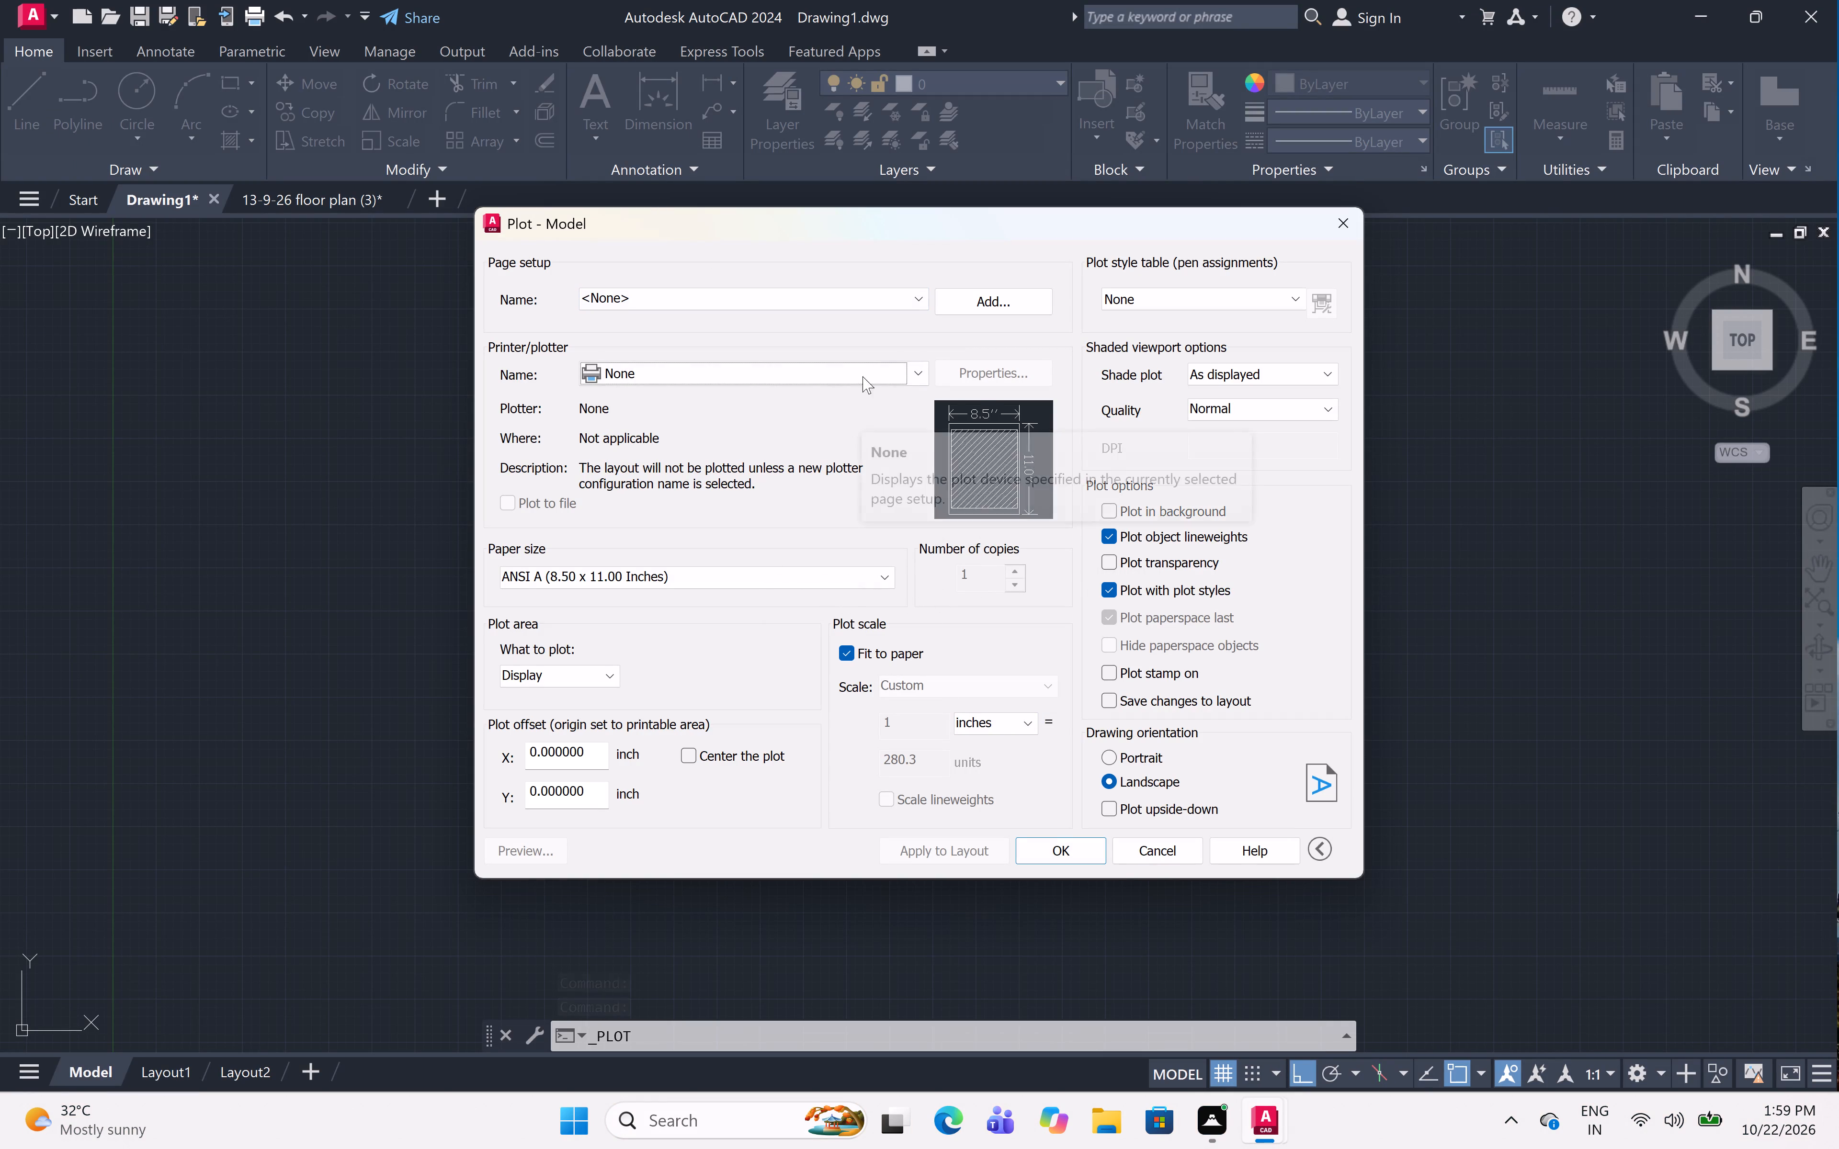
drag(861, 376, 859, 383)
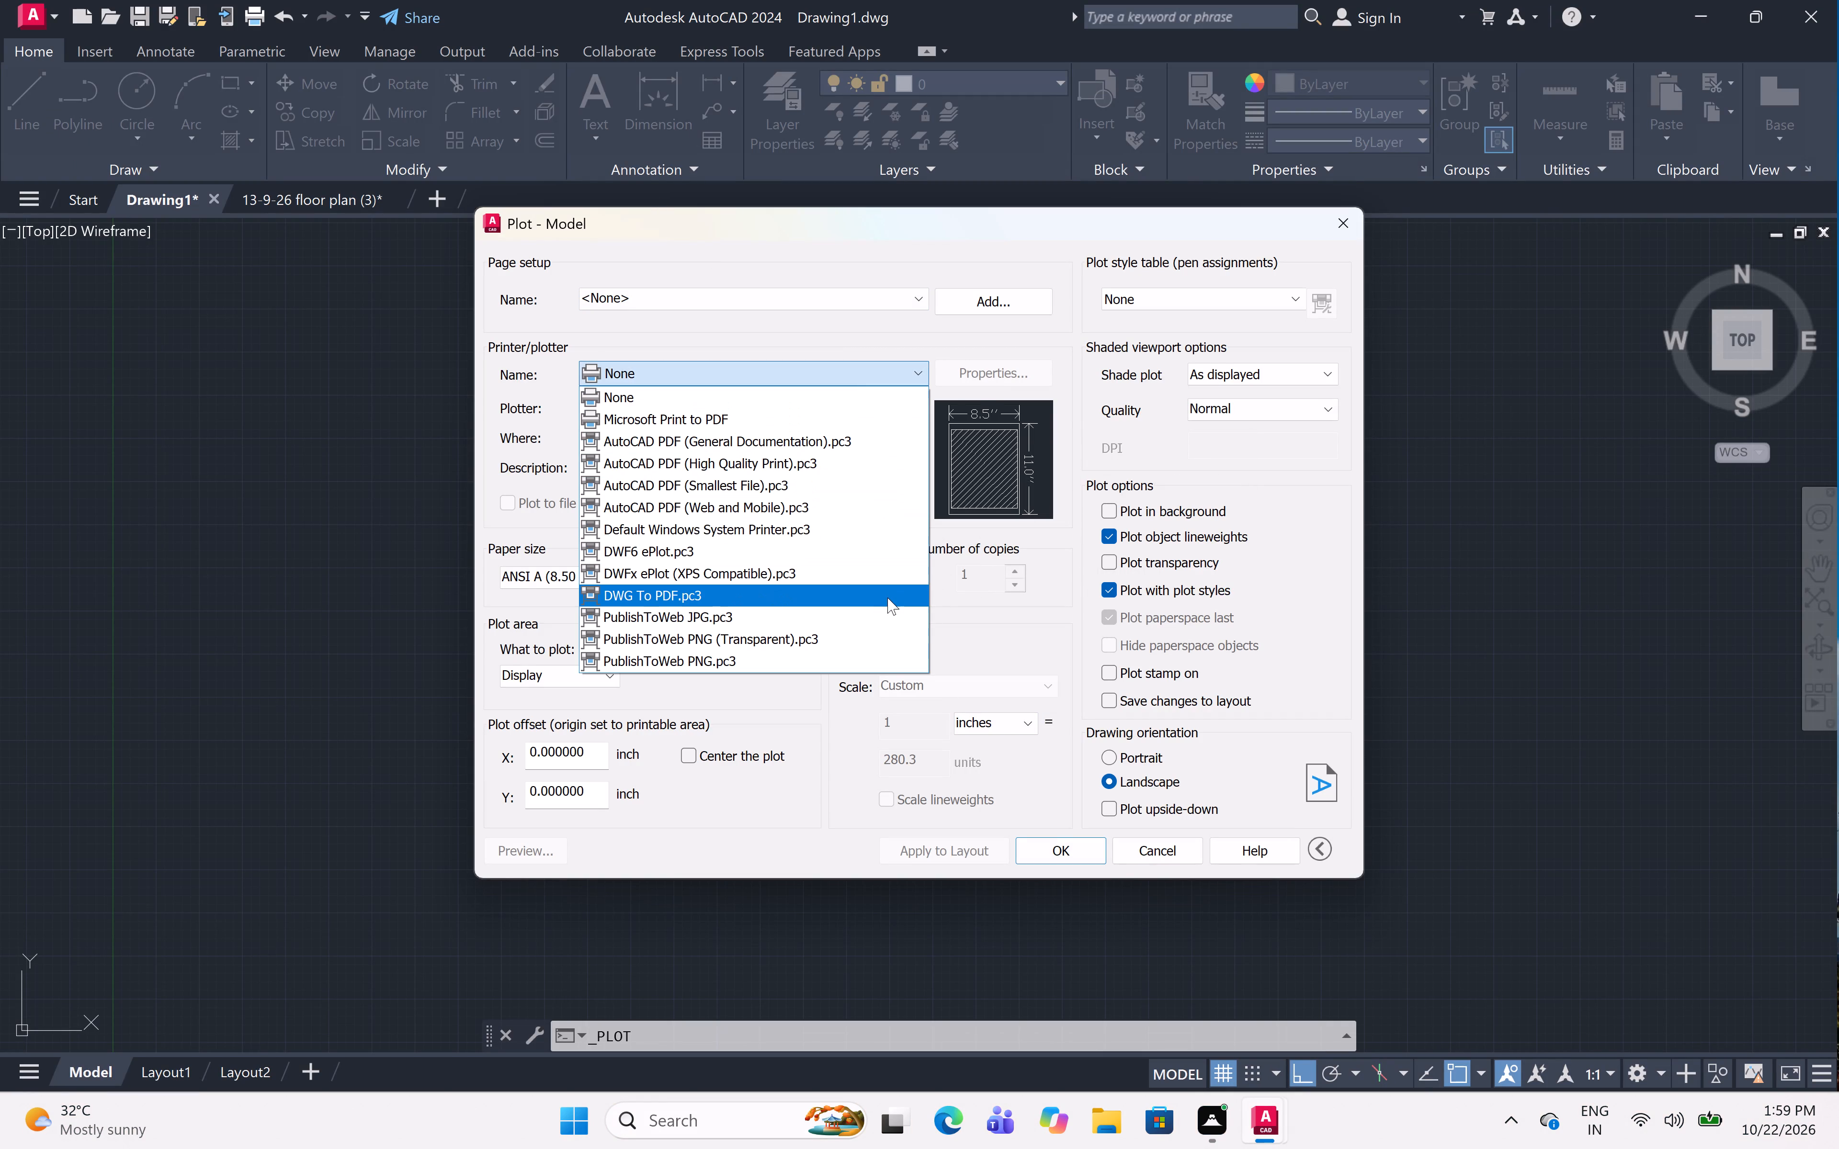
click(863, 604)
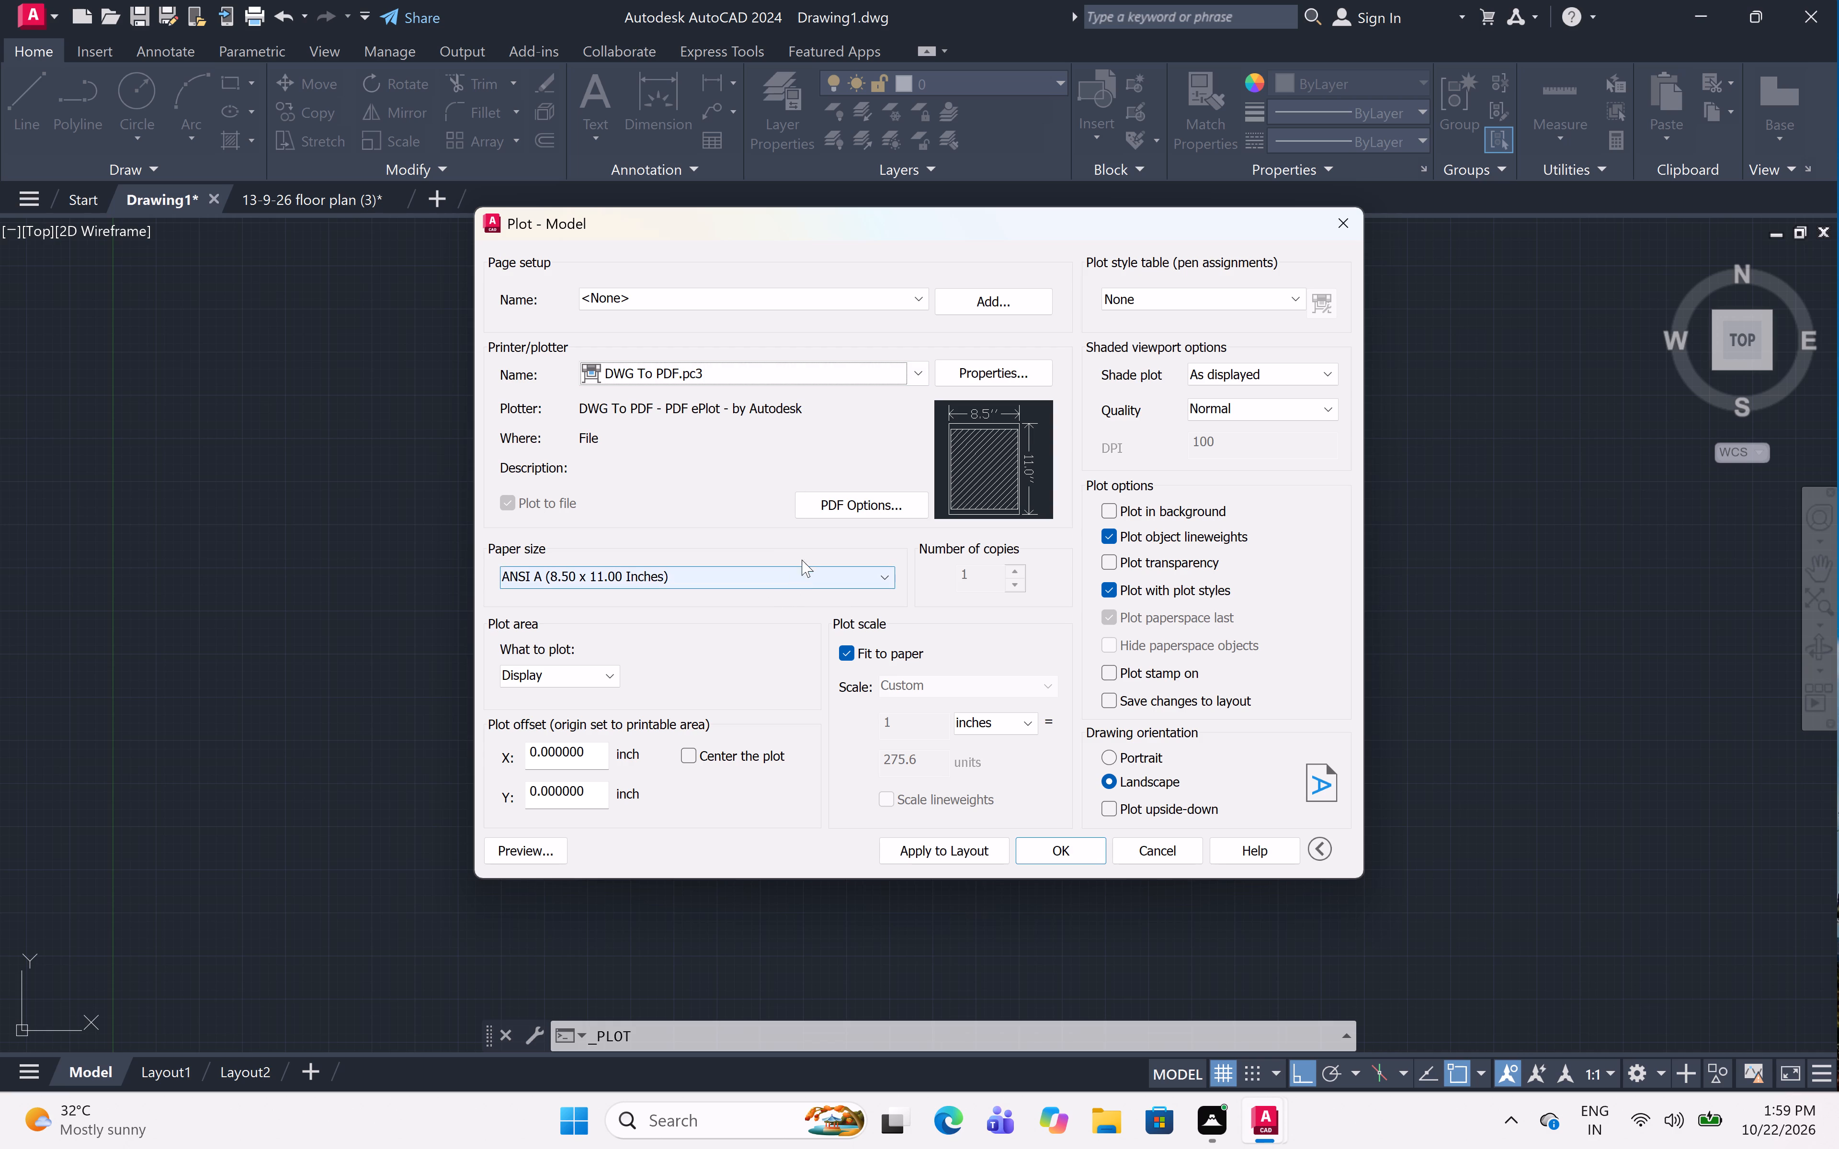
click(813, 579)
scroll(771, 778, down, 2)
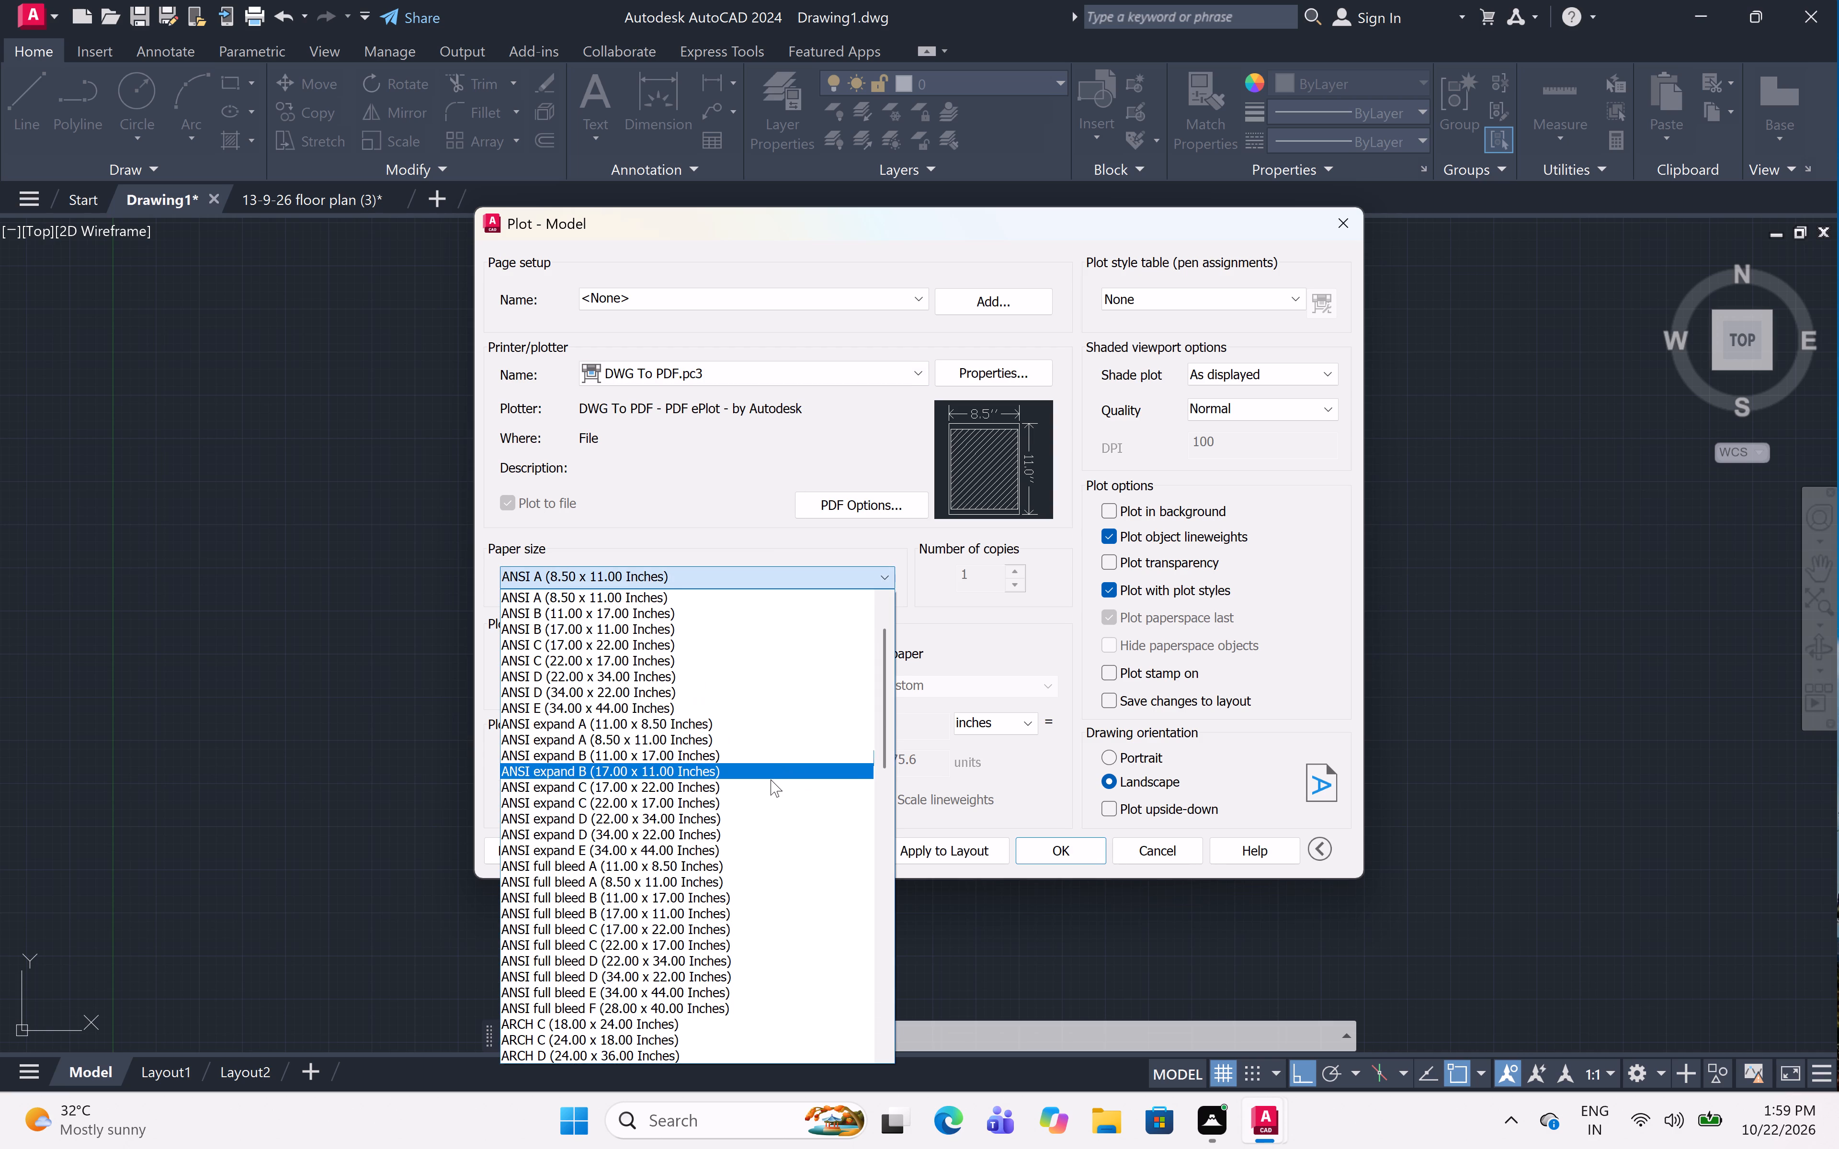
scroll(771, 779, down, 10)
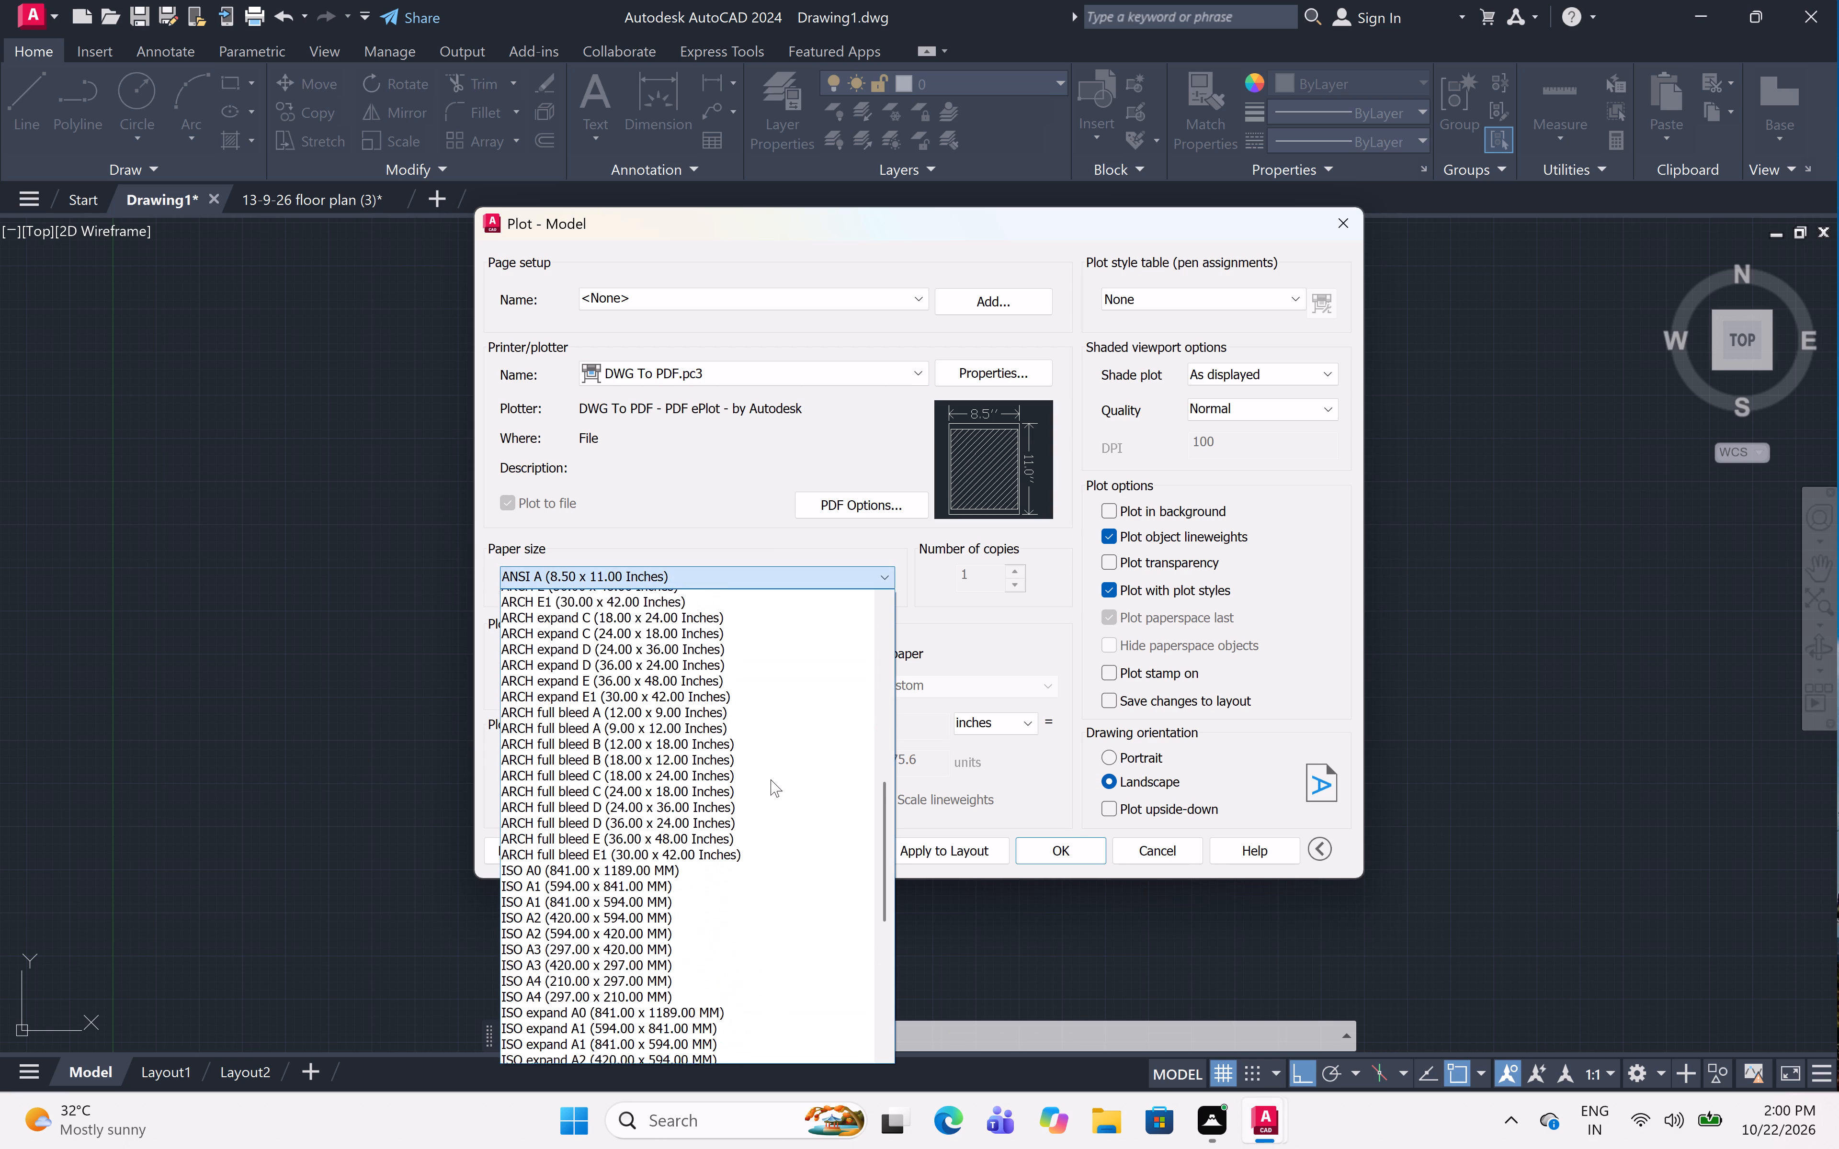
scroll(771, 779, down, 4)
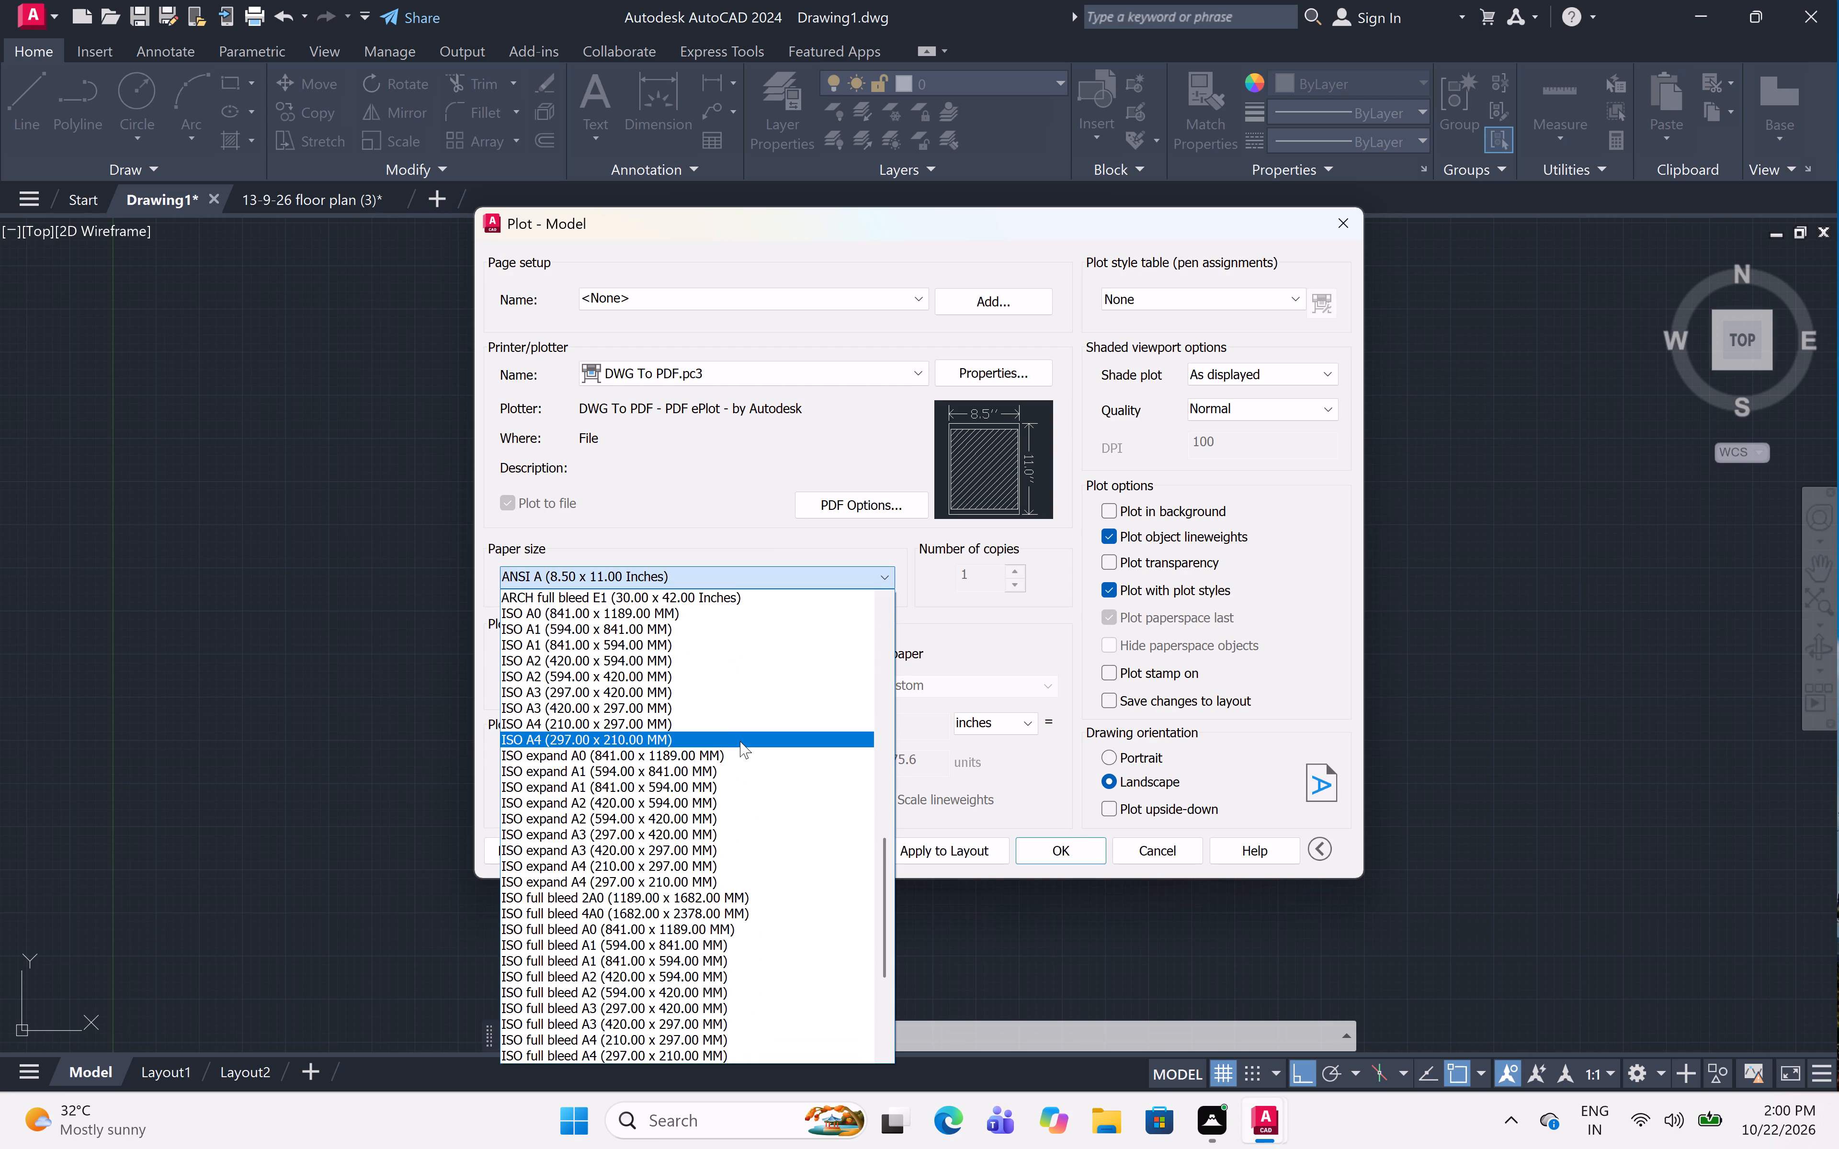
click(740, 741)
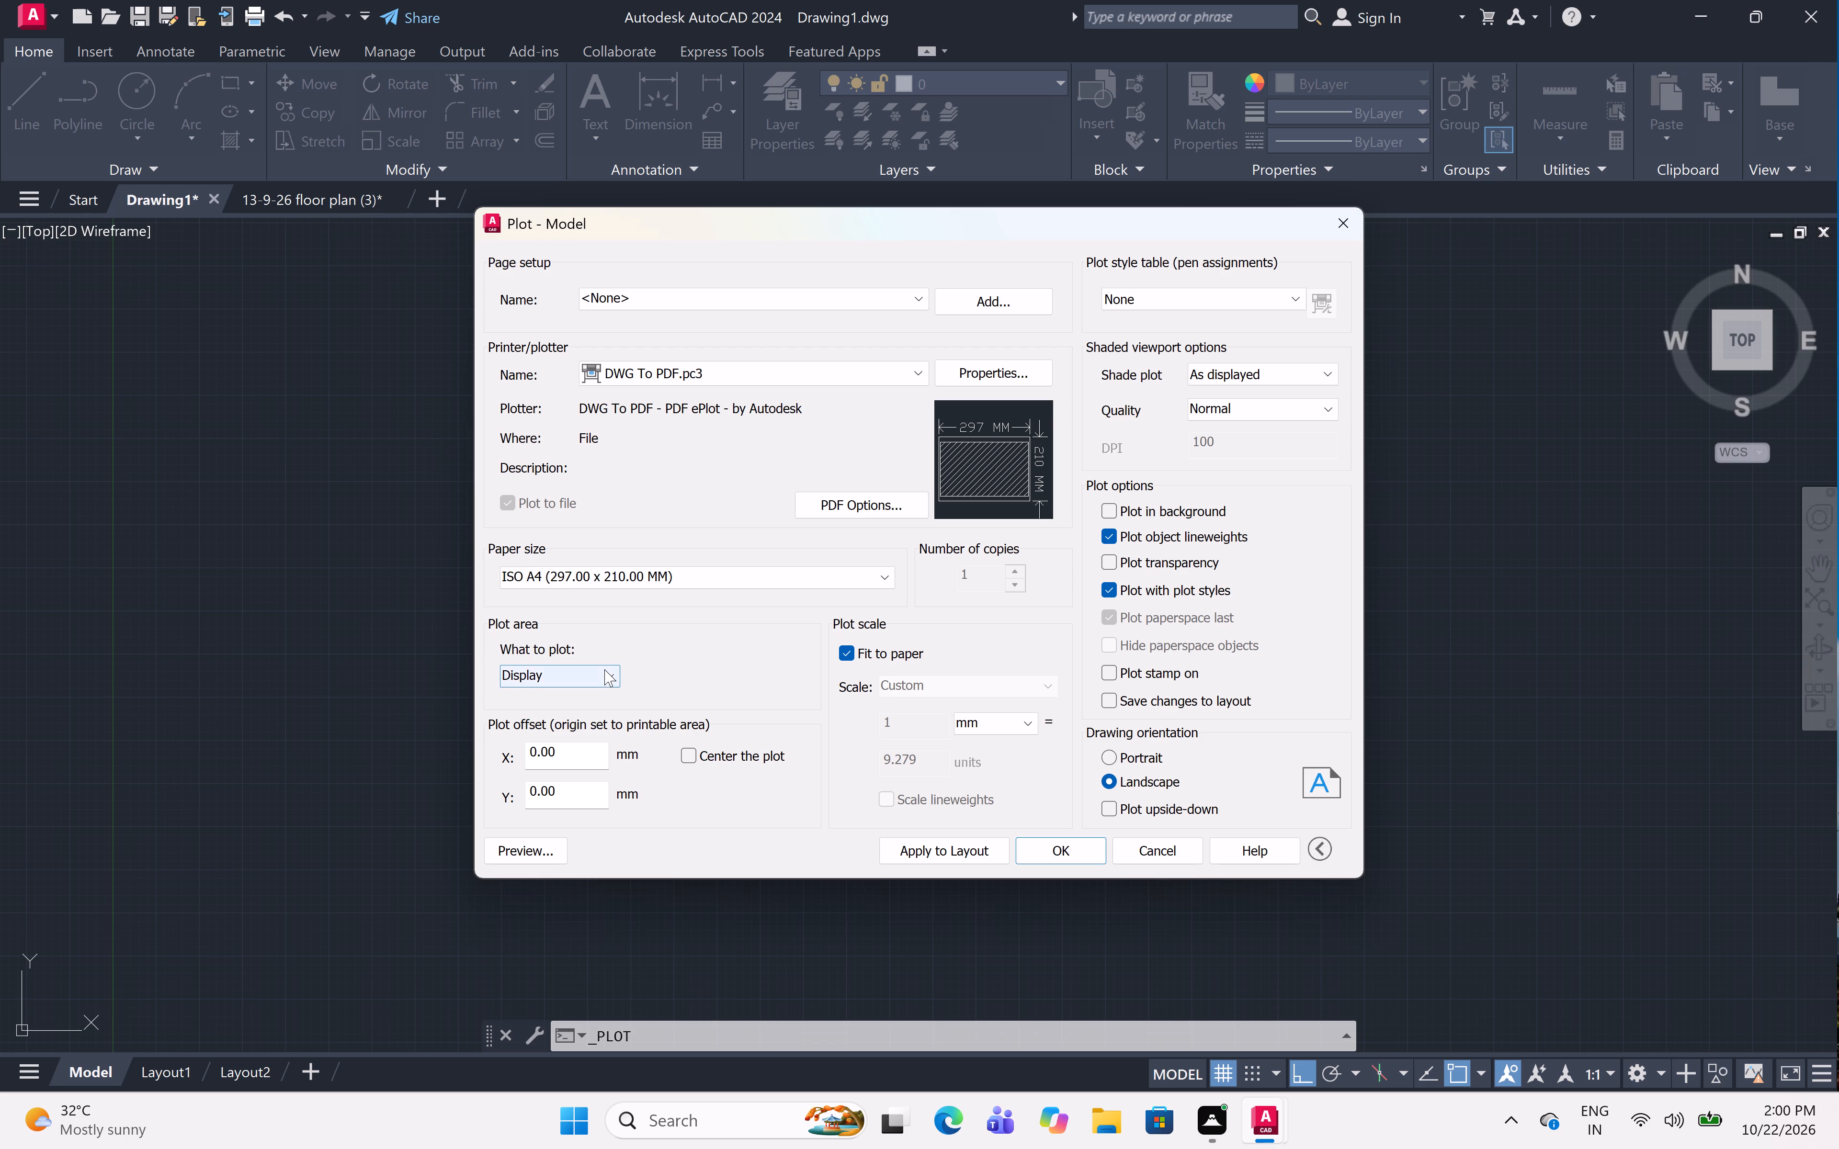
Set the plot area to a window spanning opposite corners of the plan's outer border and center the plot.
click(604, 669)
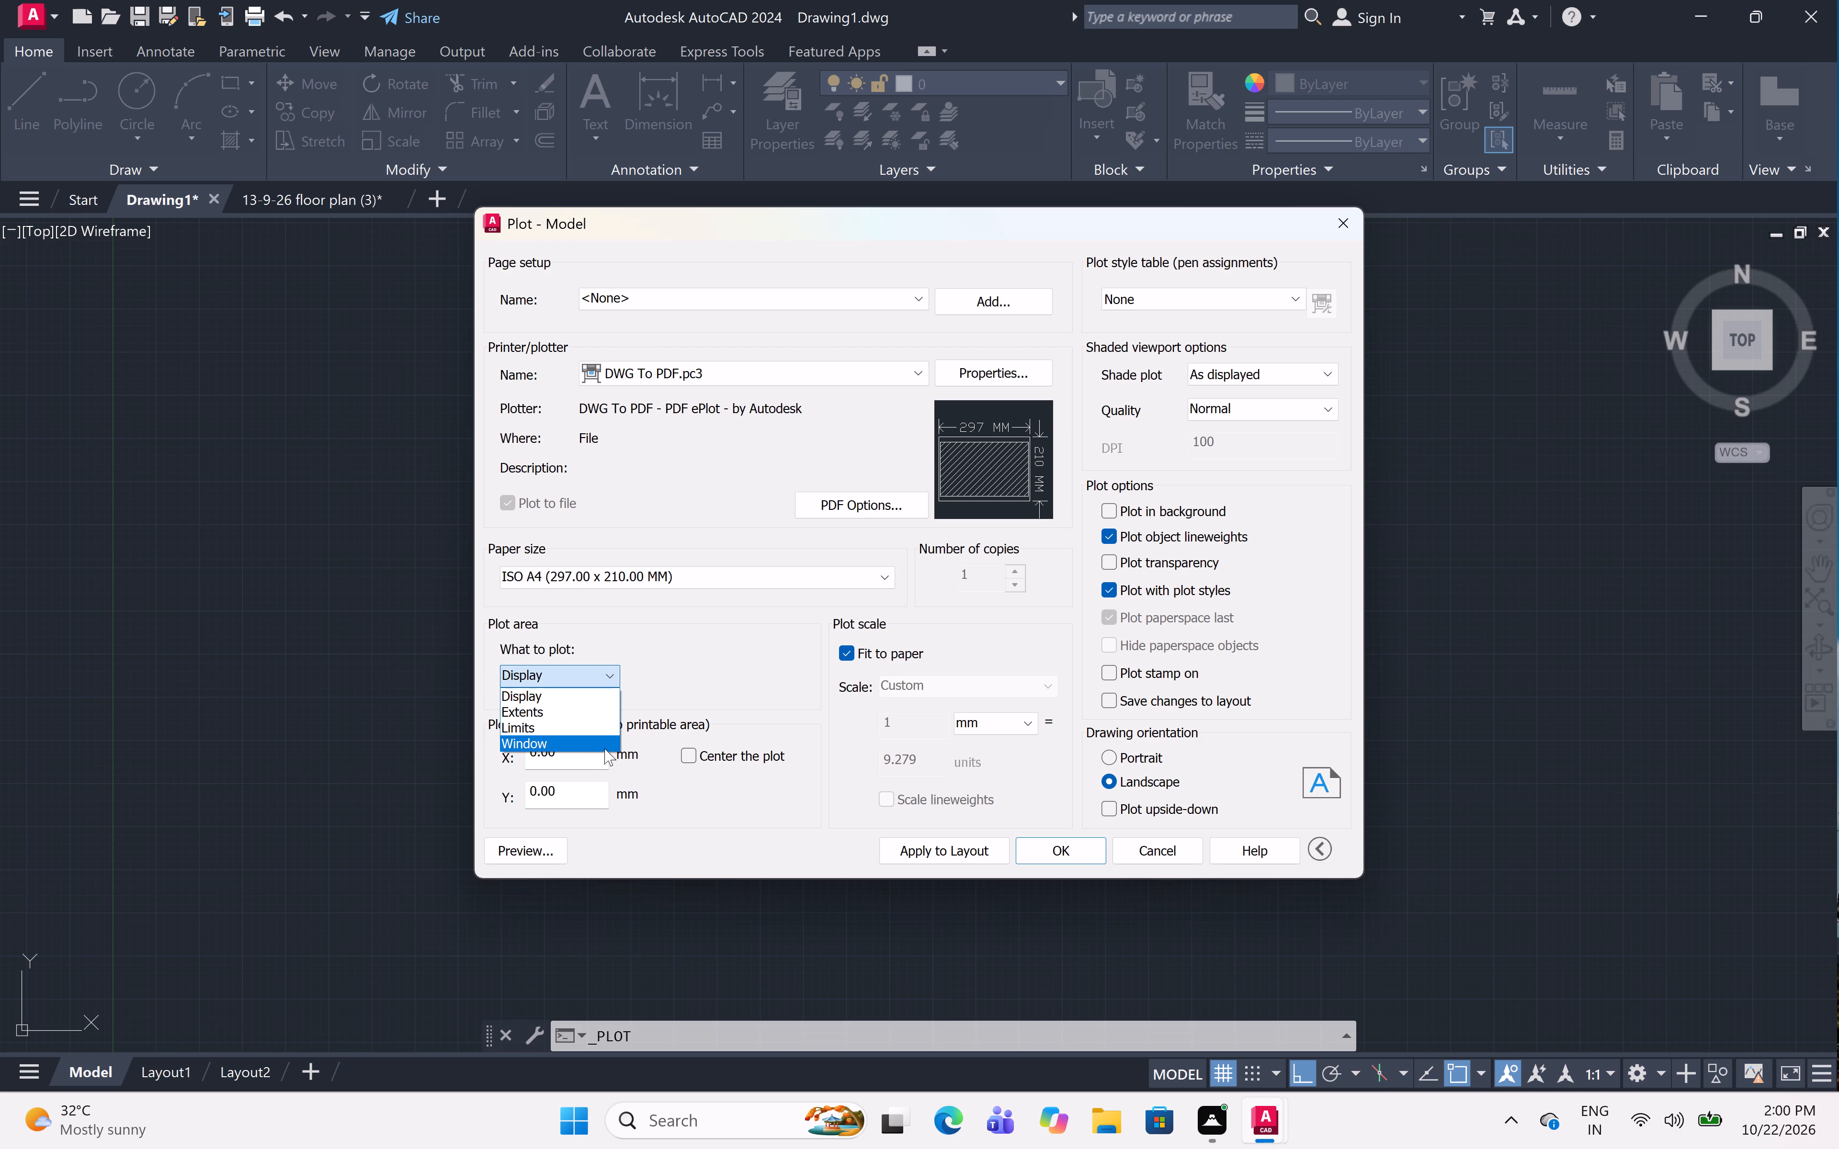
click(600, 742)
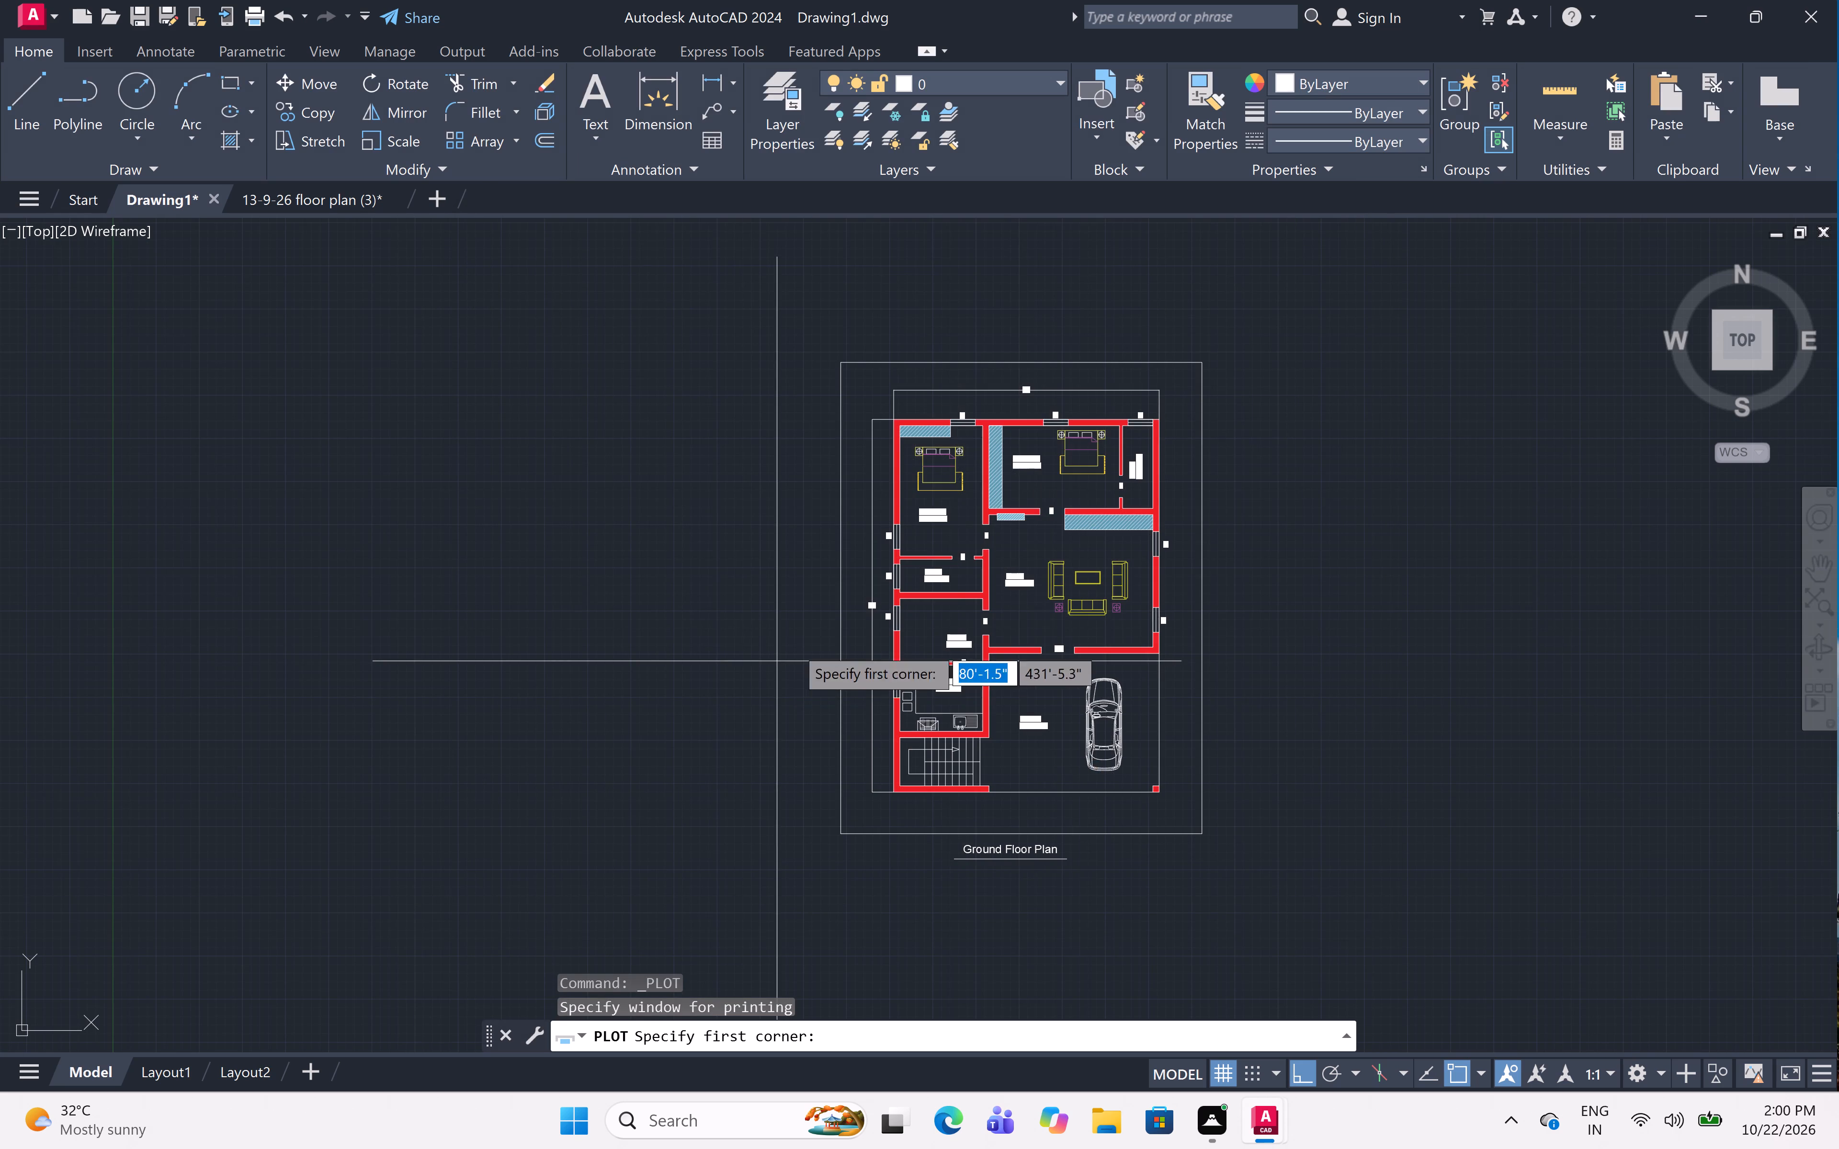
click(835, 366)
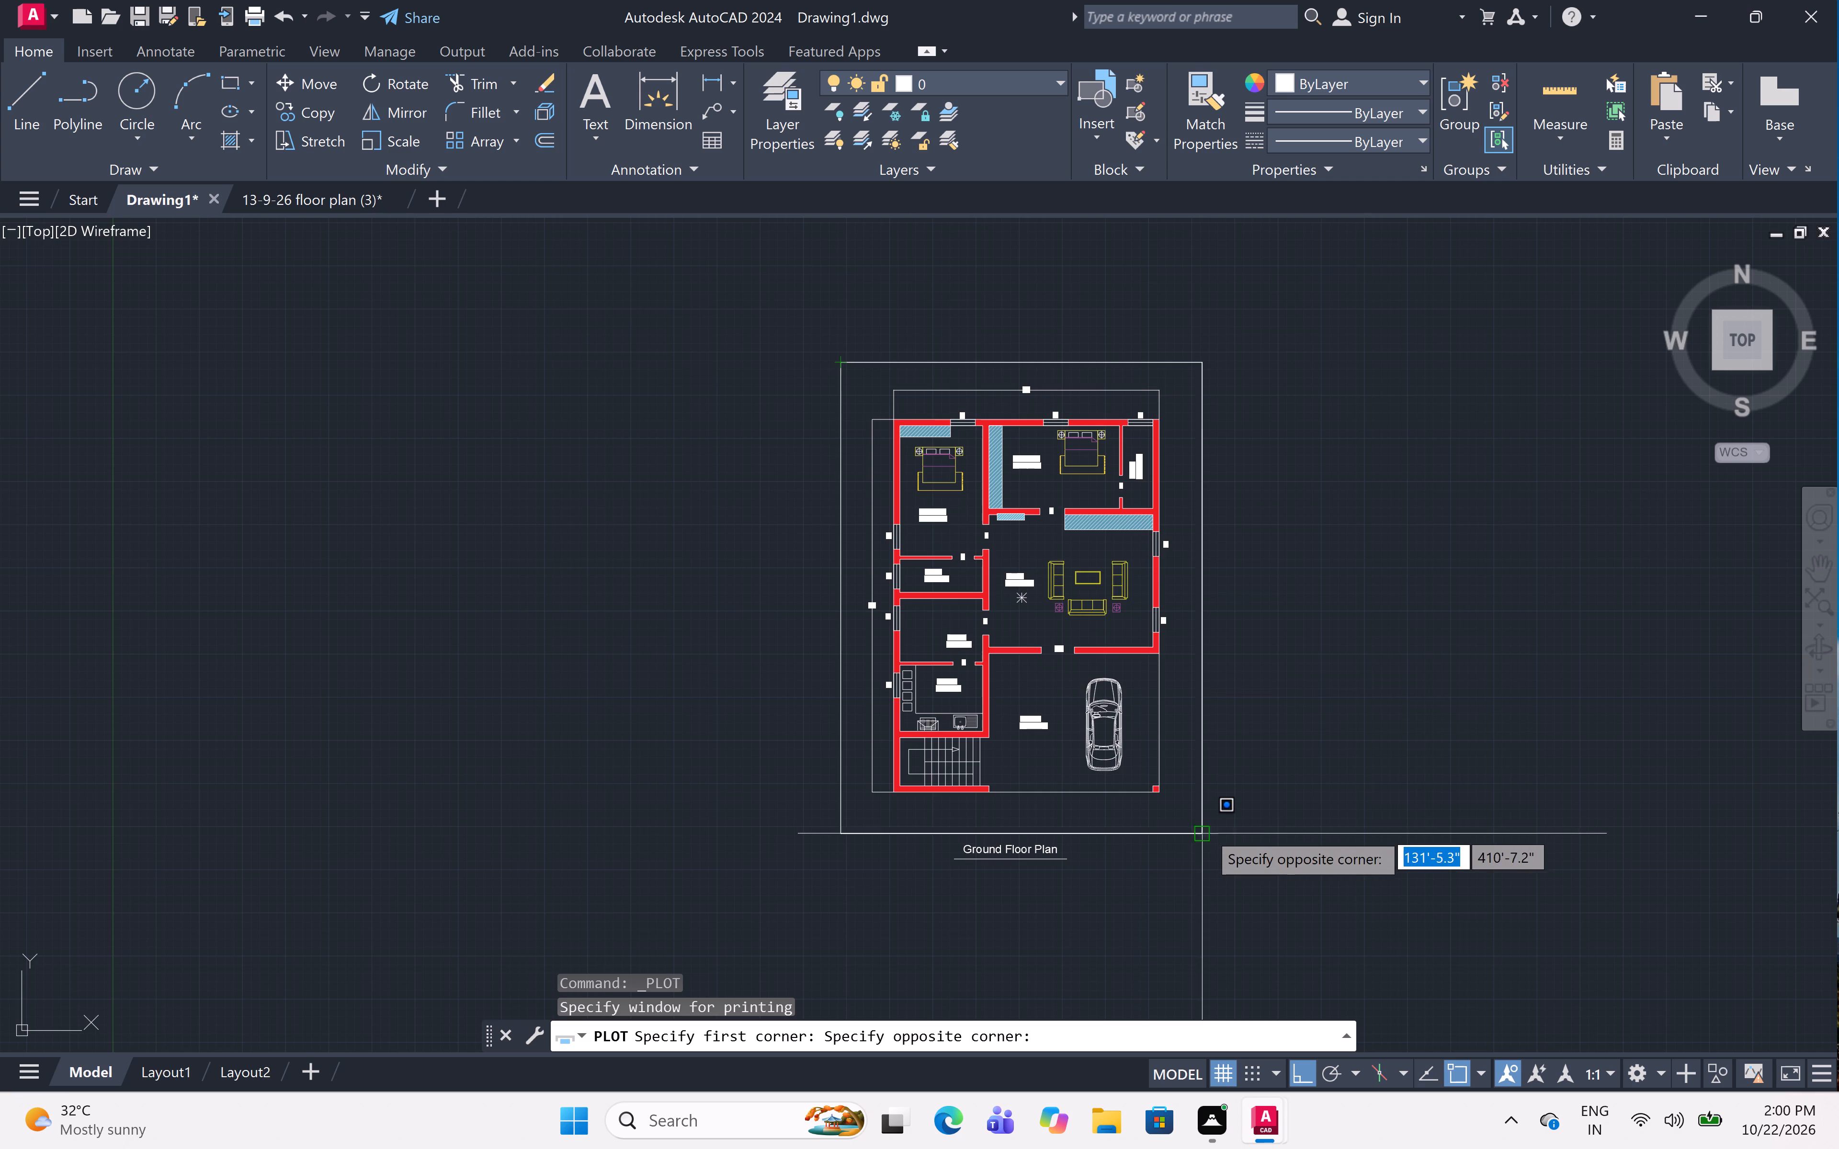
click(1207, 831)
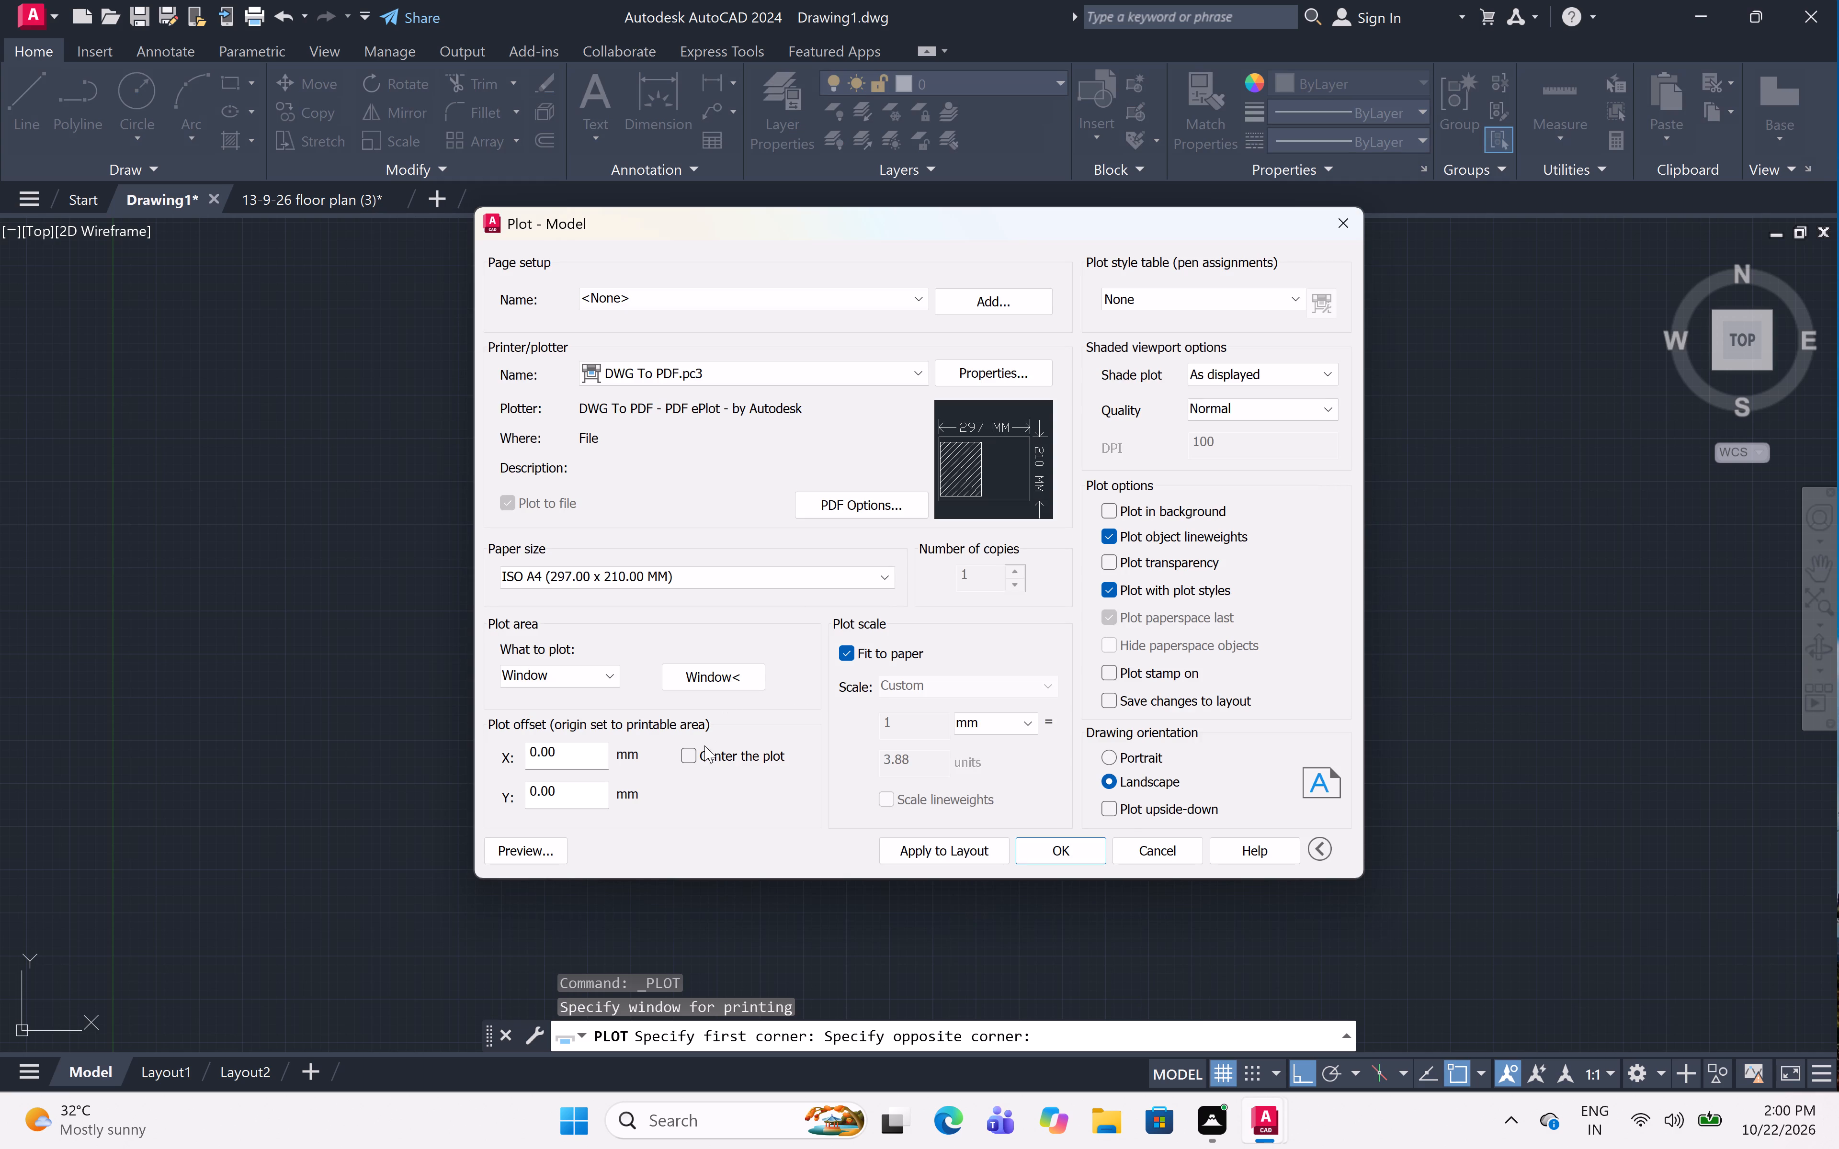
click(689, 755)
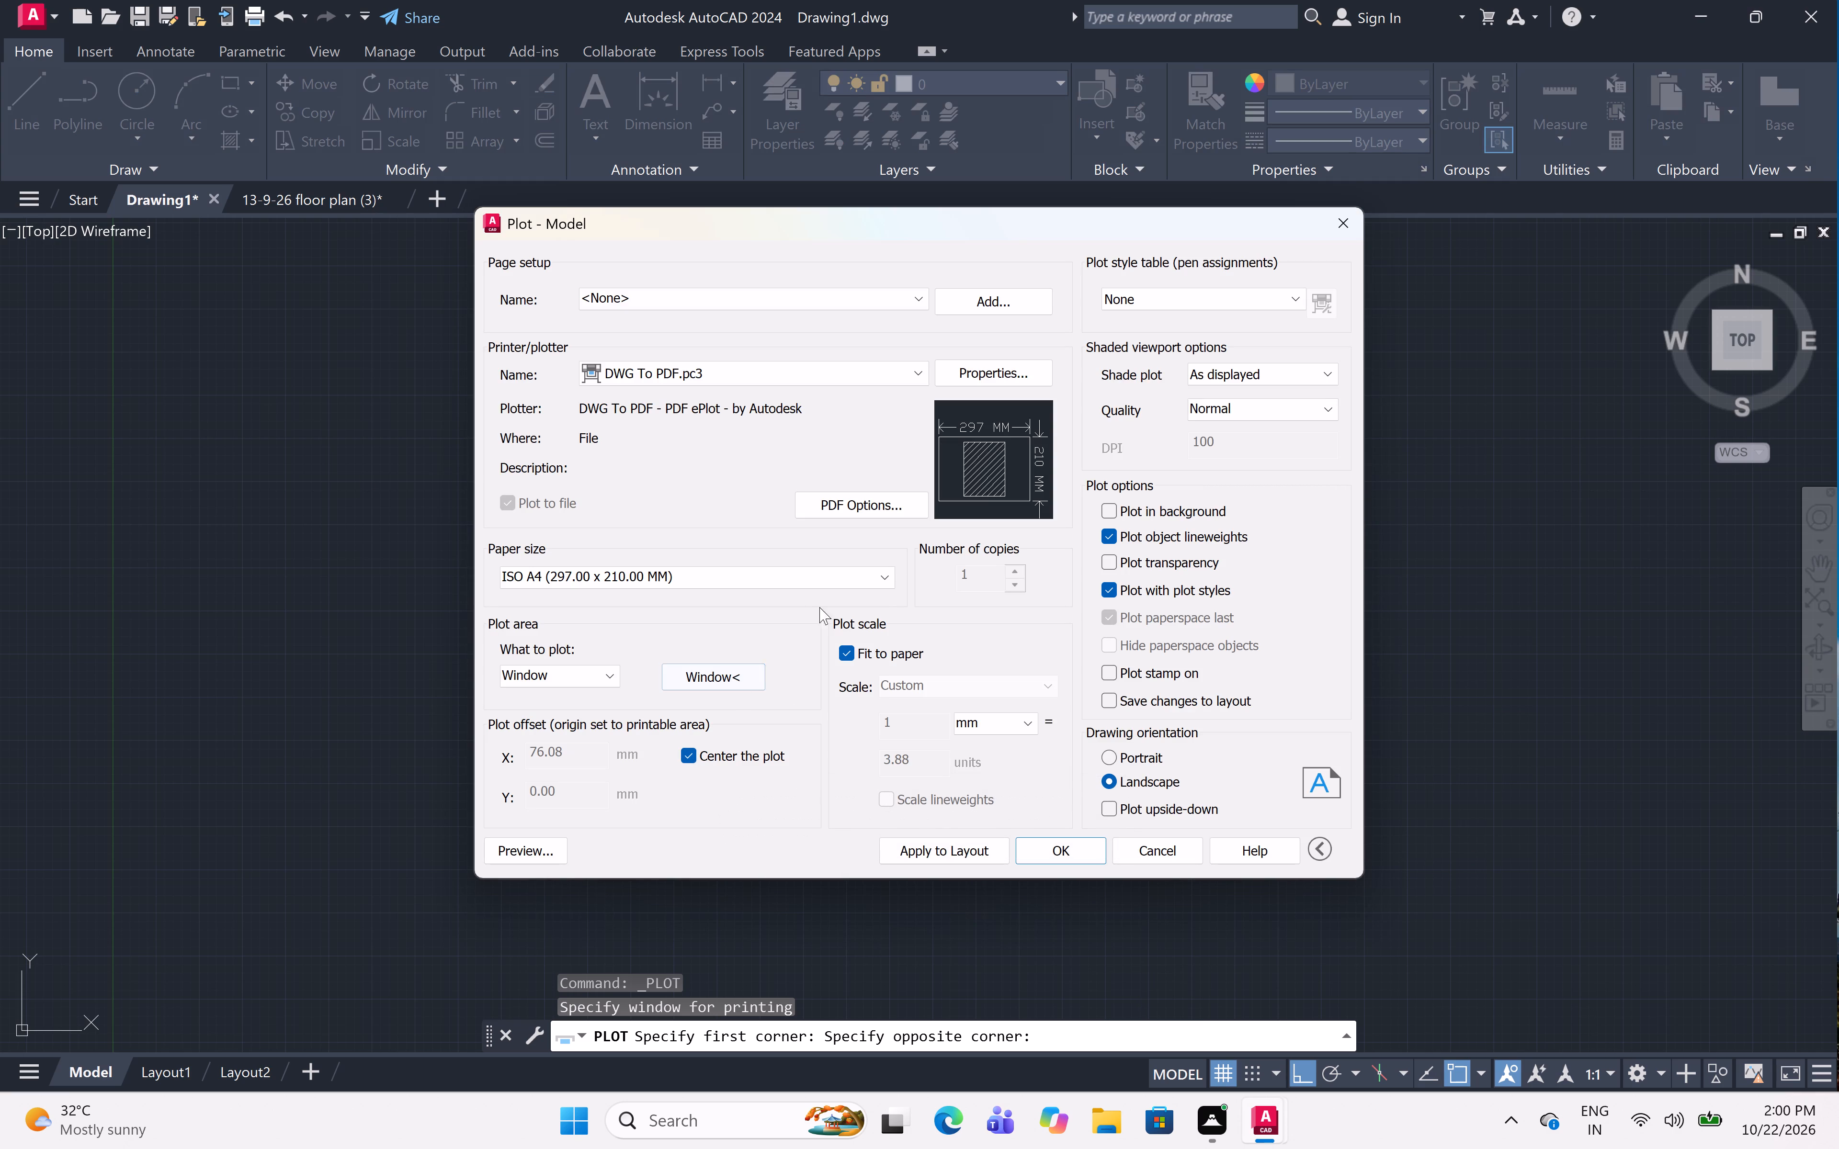
Assign the acad.ctb plot style table to the plot and to all layouts.
click(1175, 295)
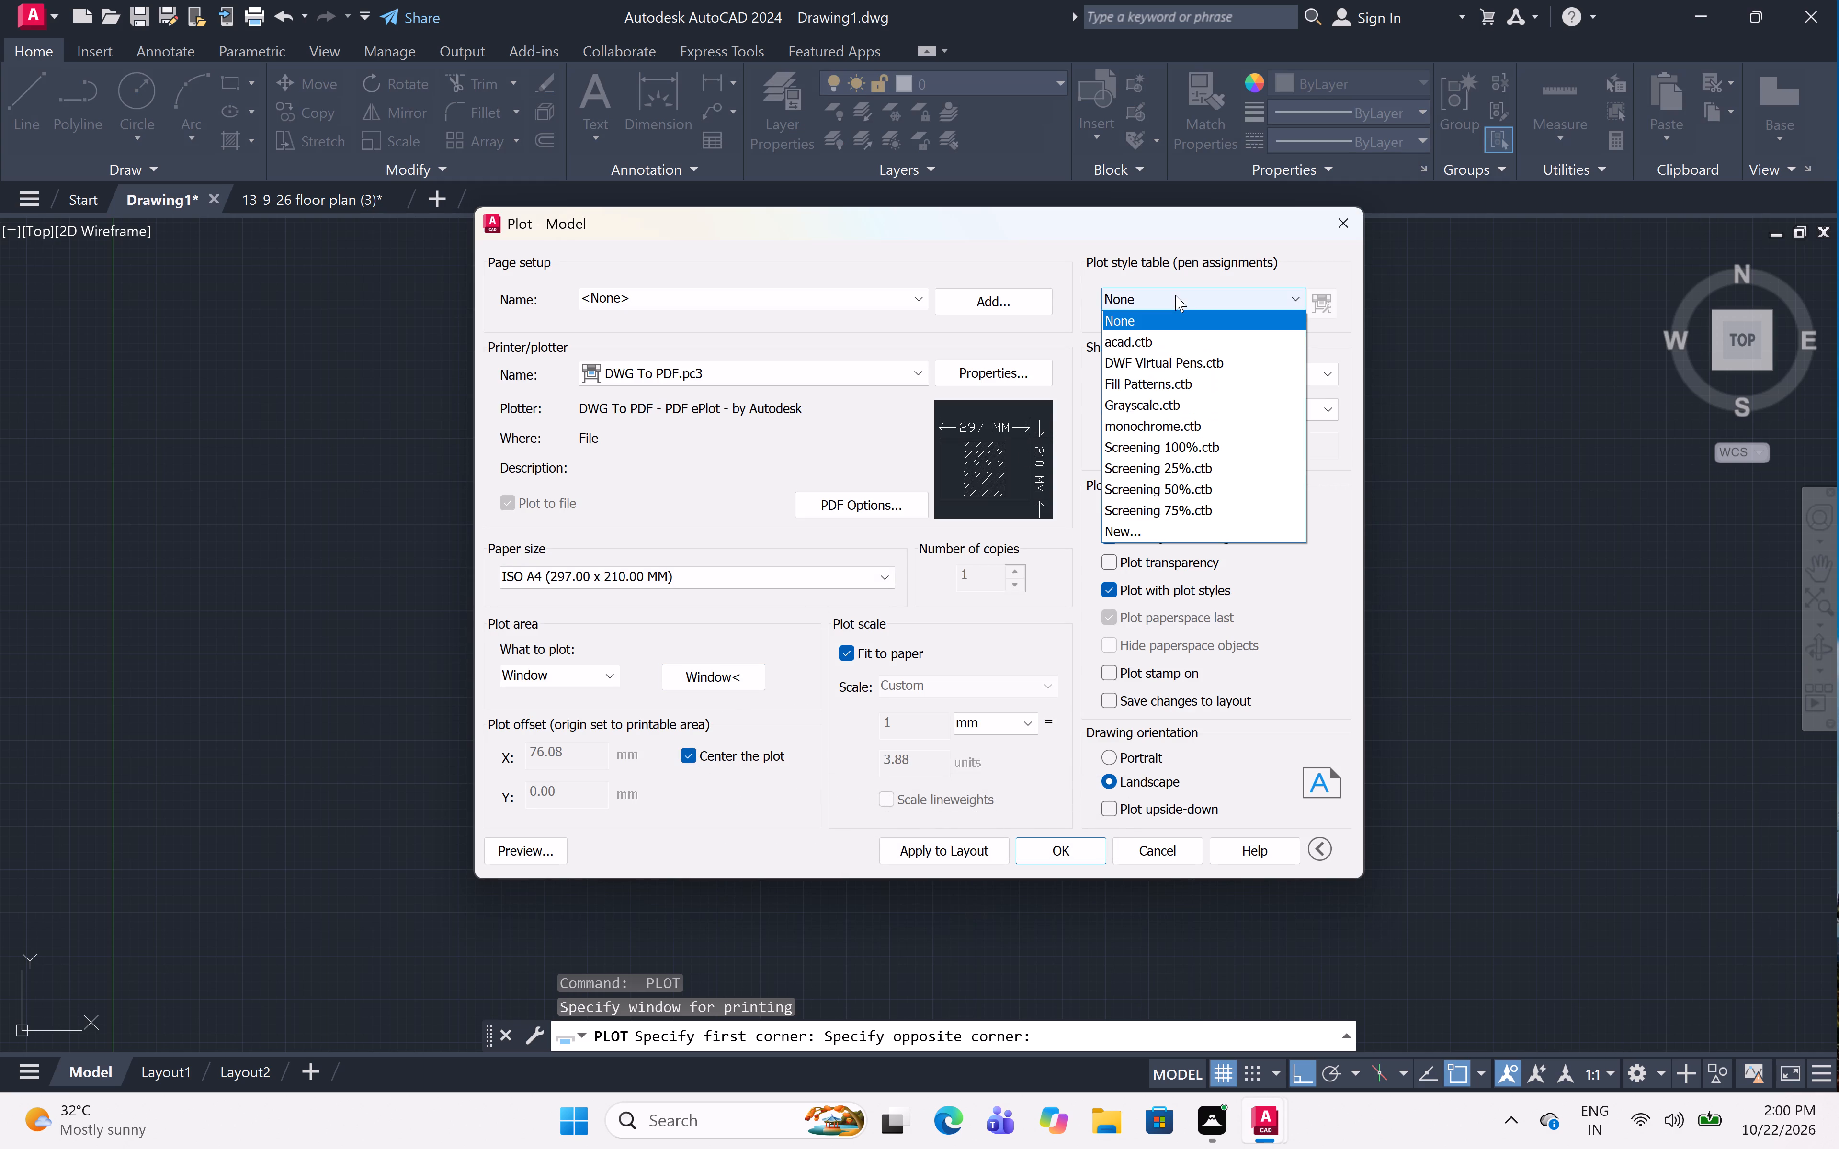
click(1168, 343)
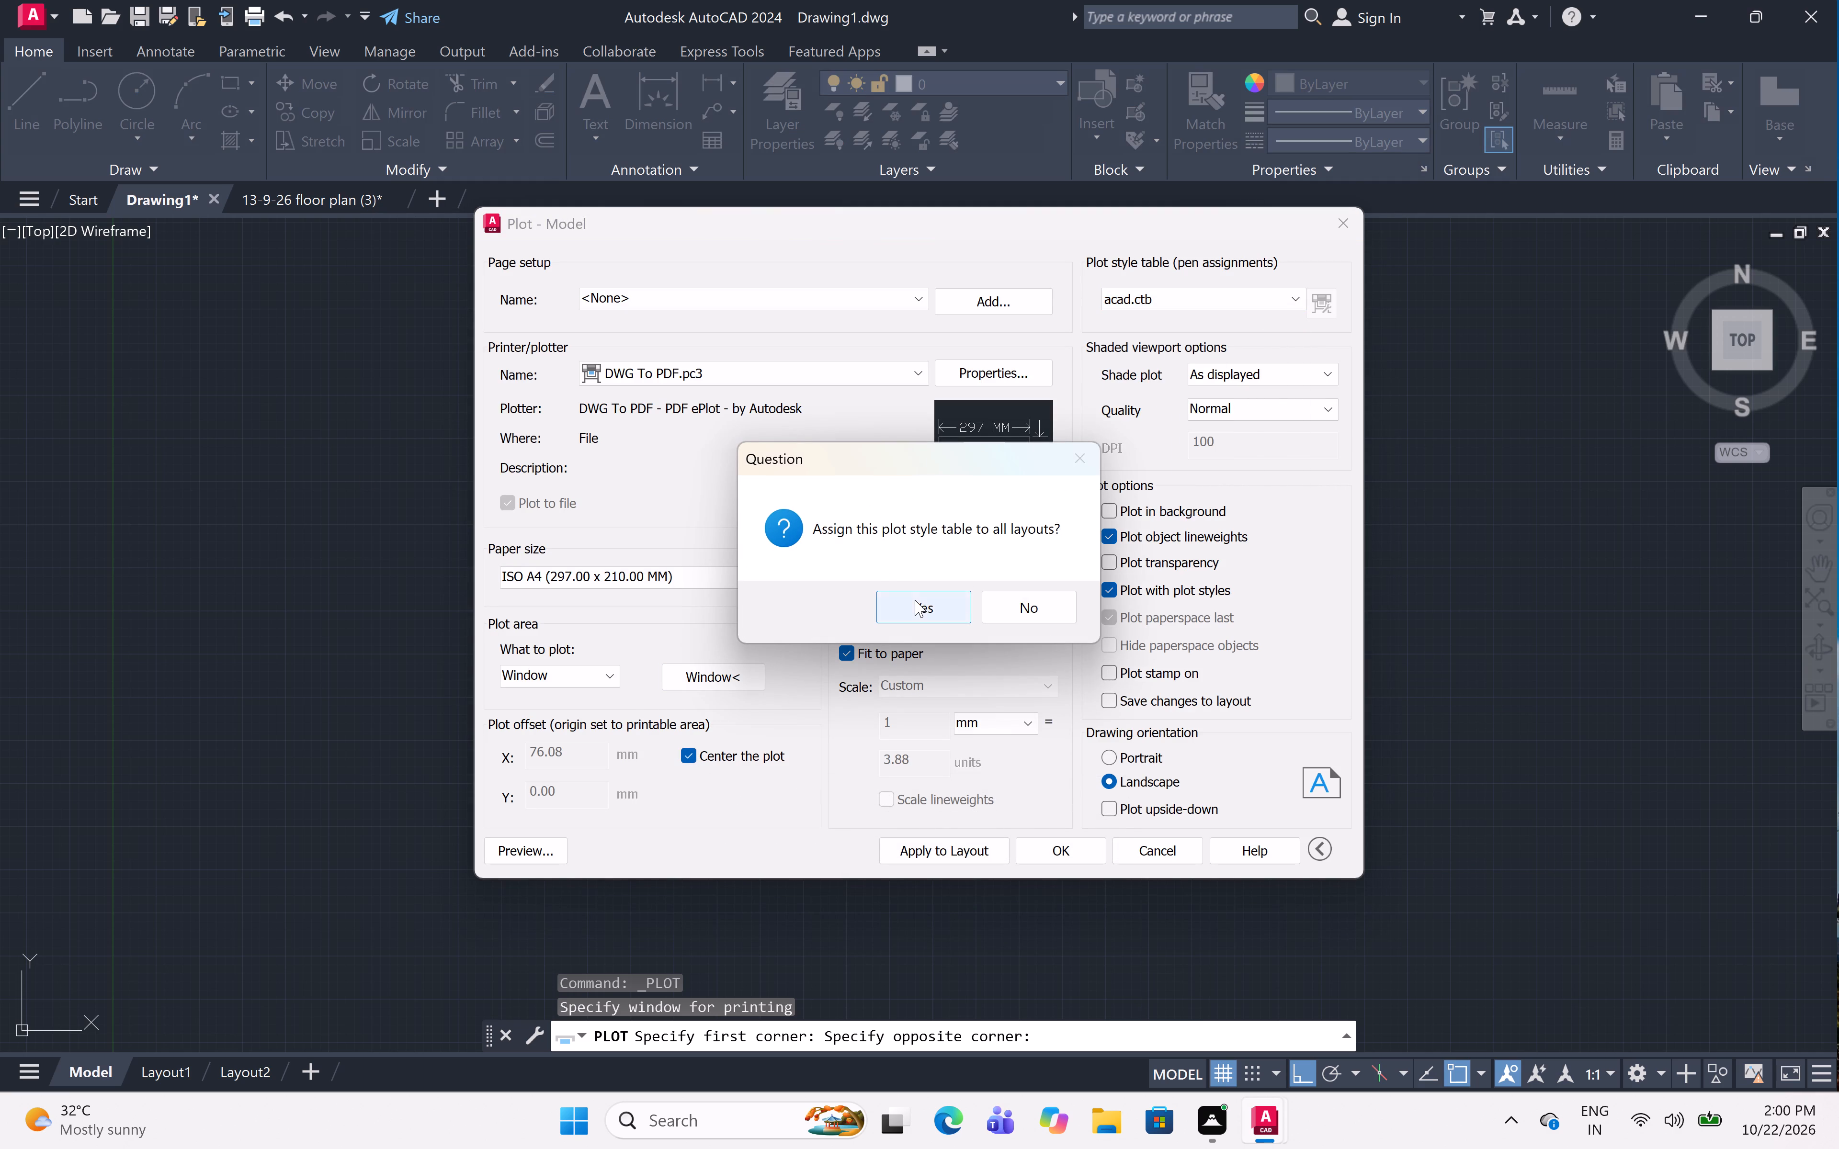
click(915, 600)
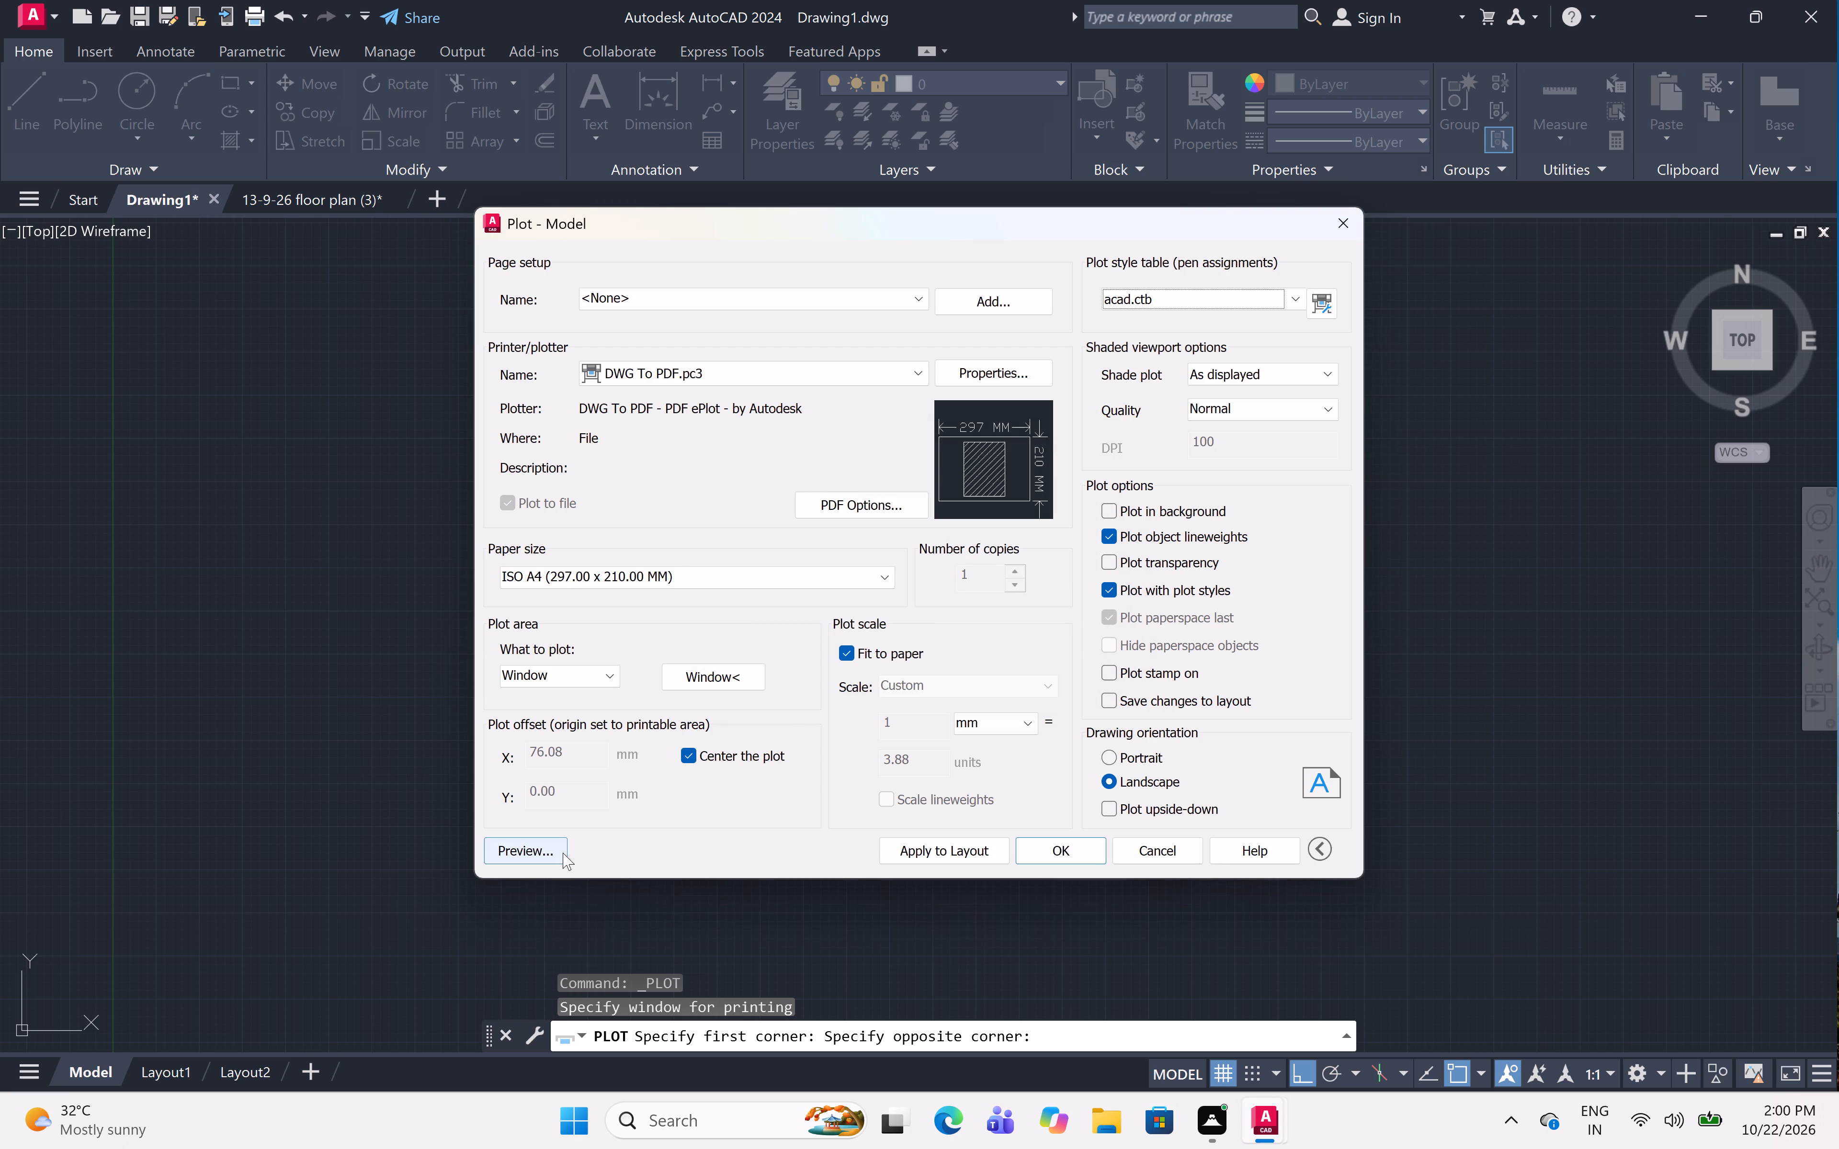
Preview the floor plan plot, and leave both the preview and the plot setup without plotting.
click(560, 852)
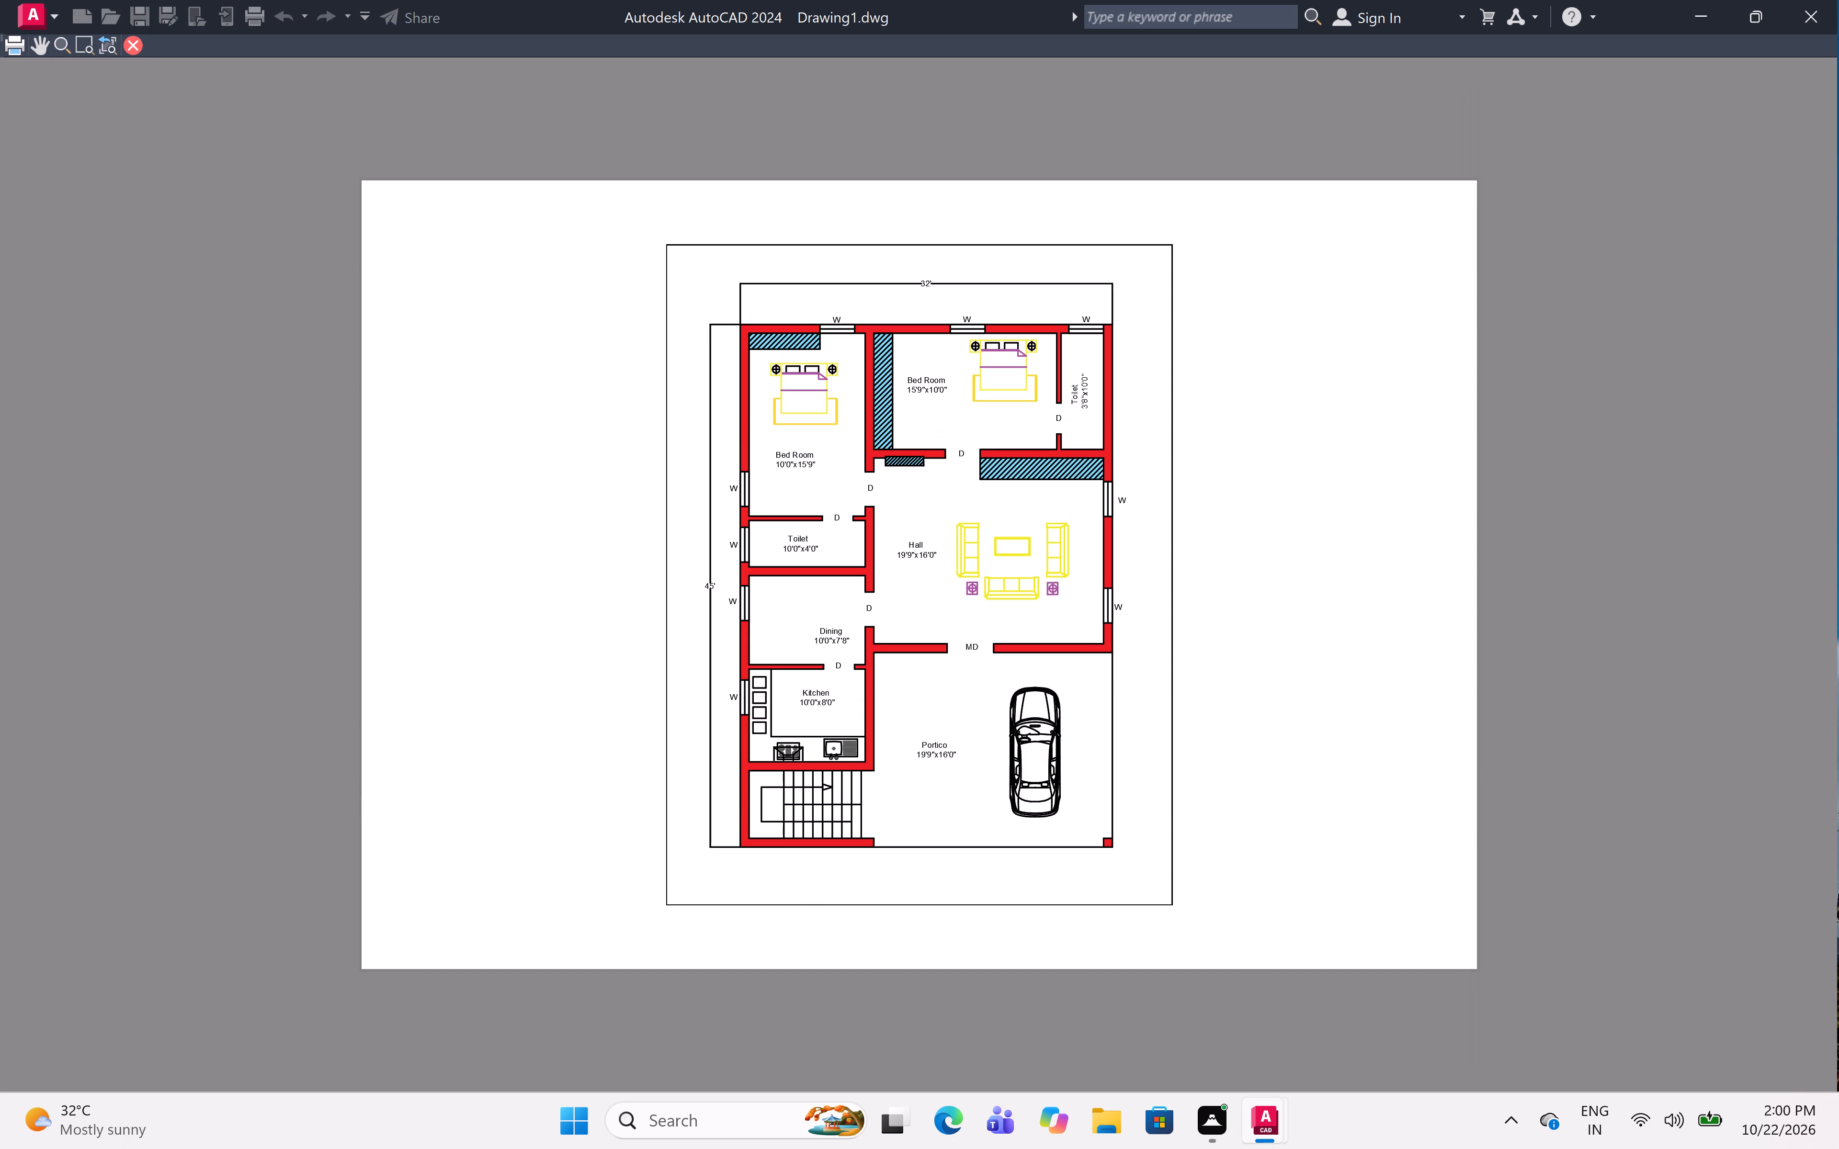
right_click(807, 671)
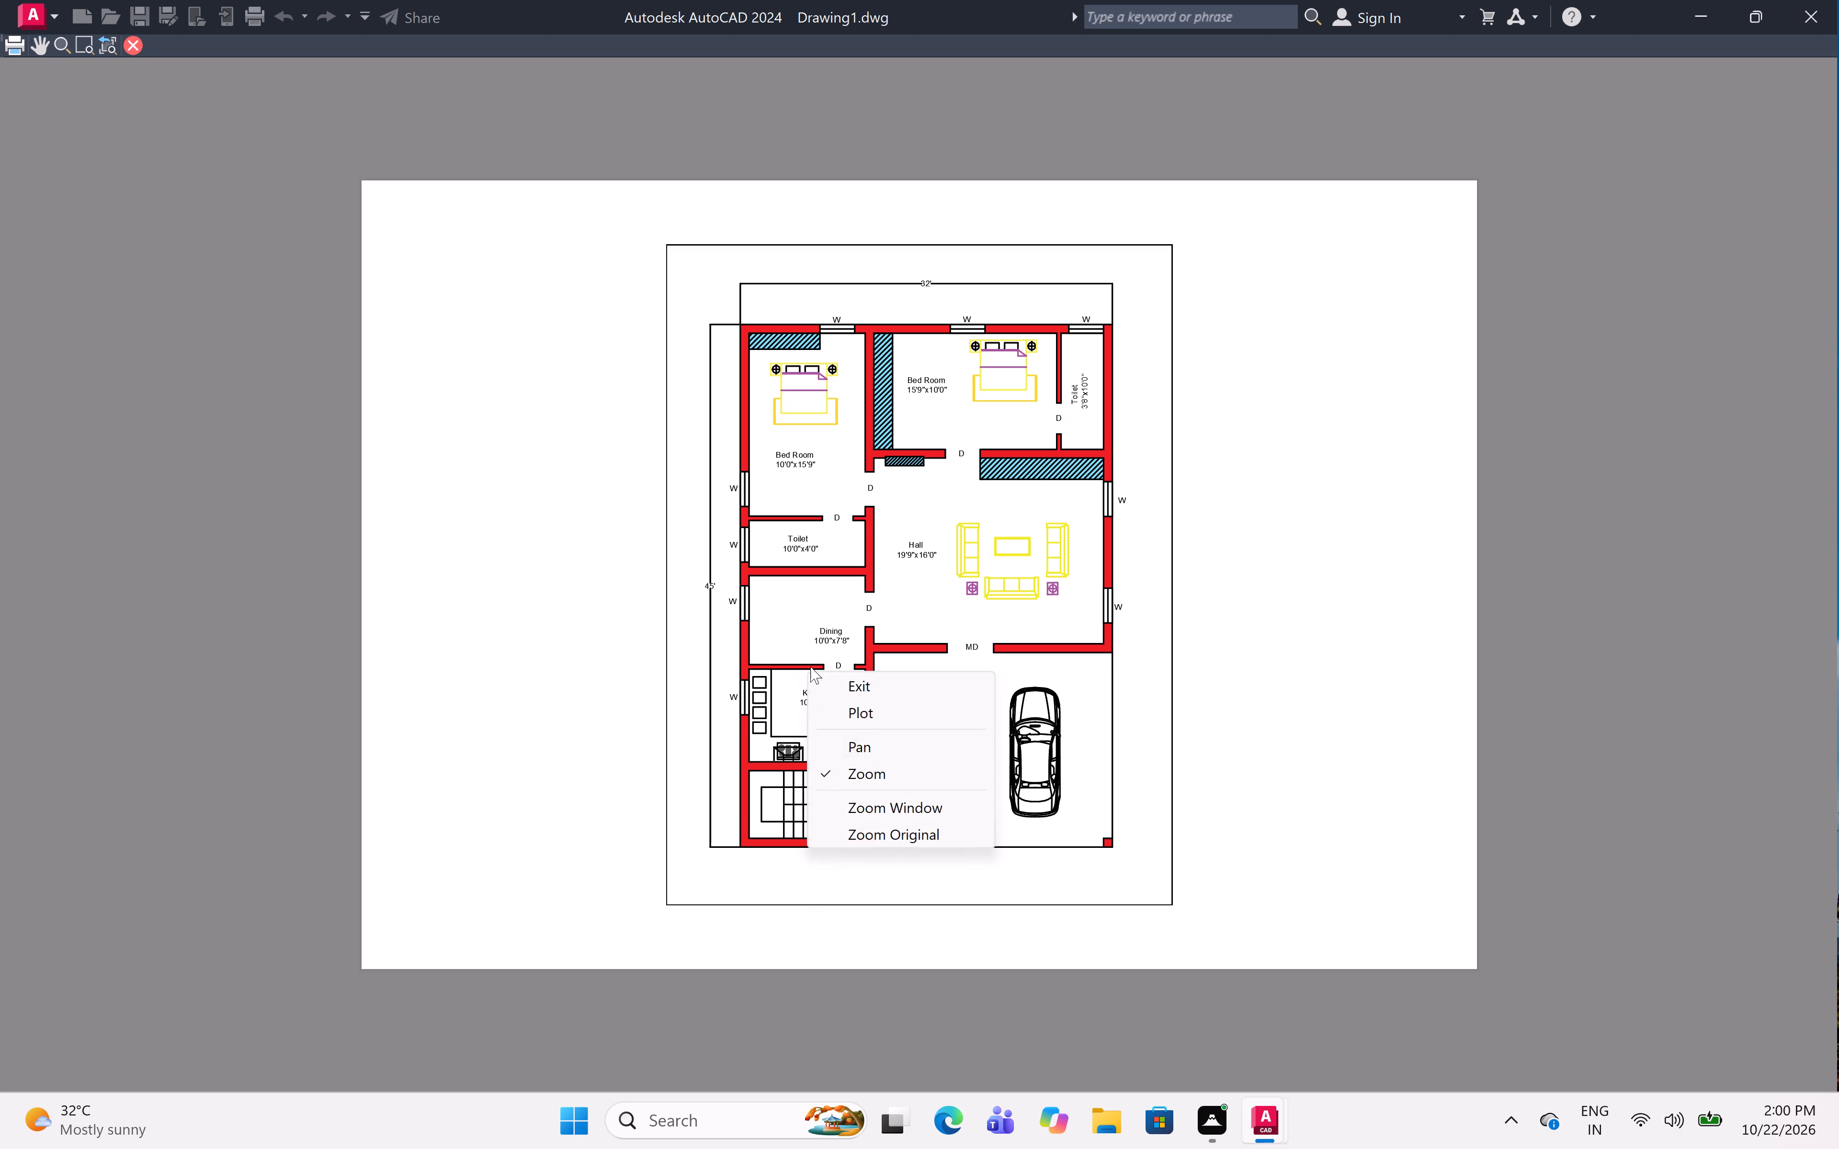
click(940, 678)
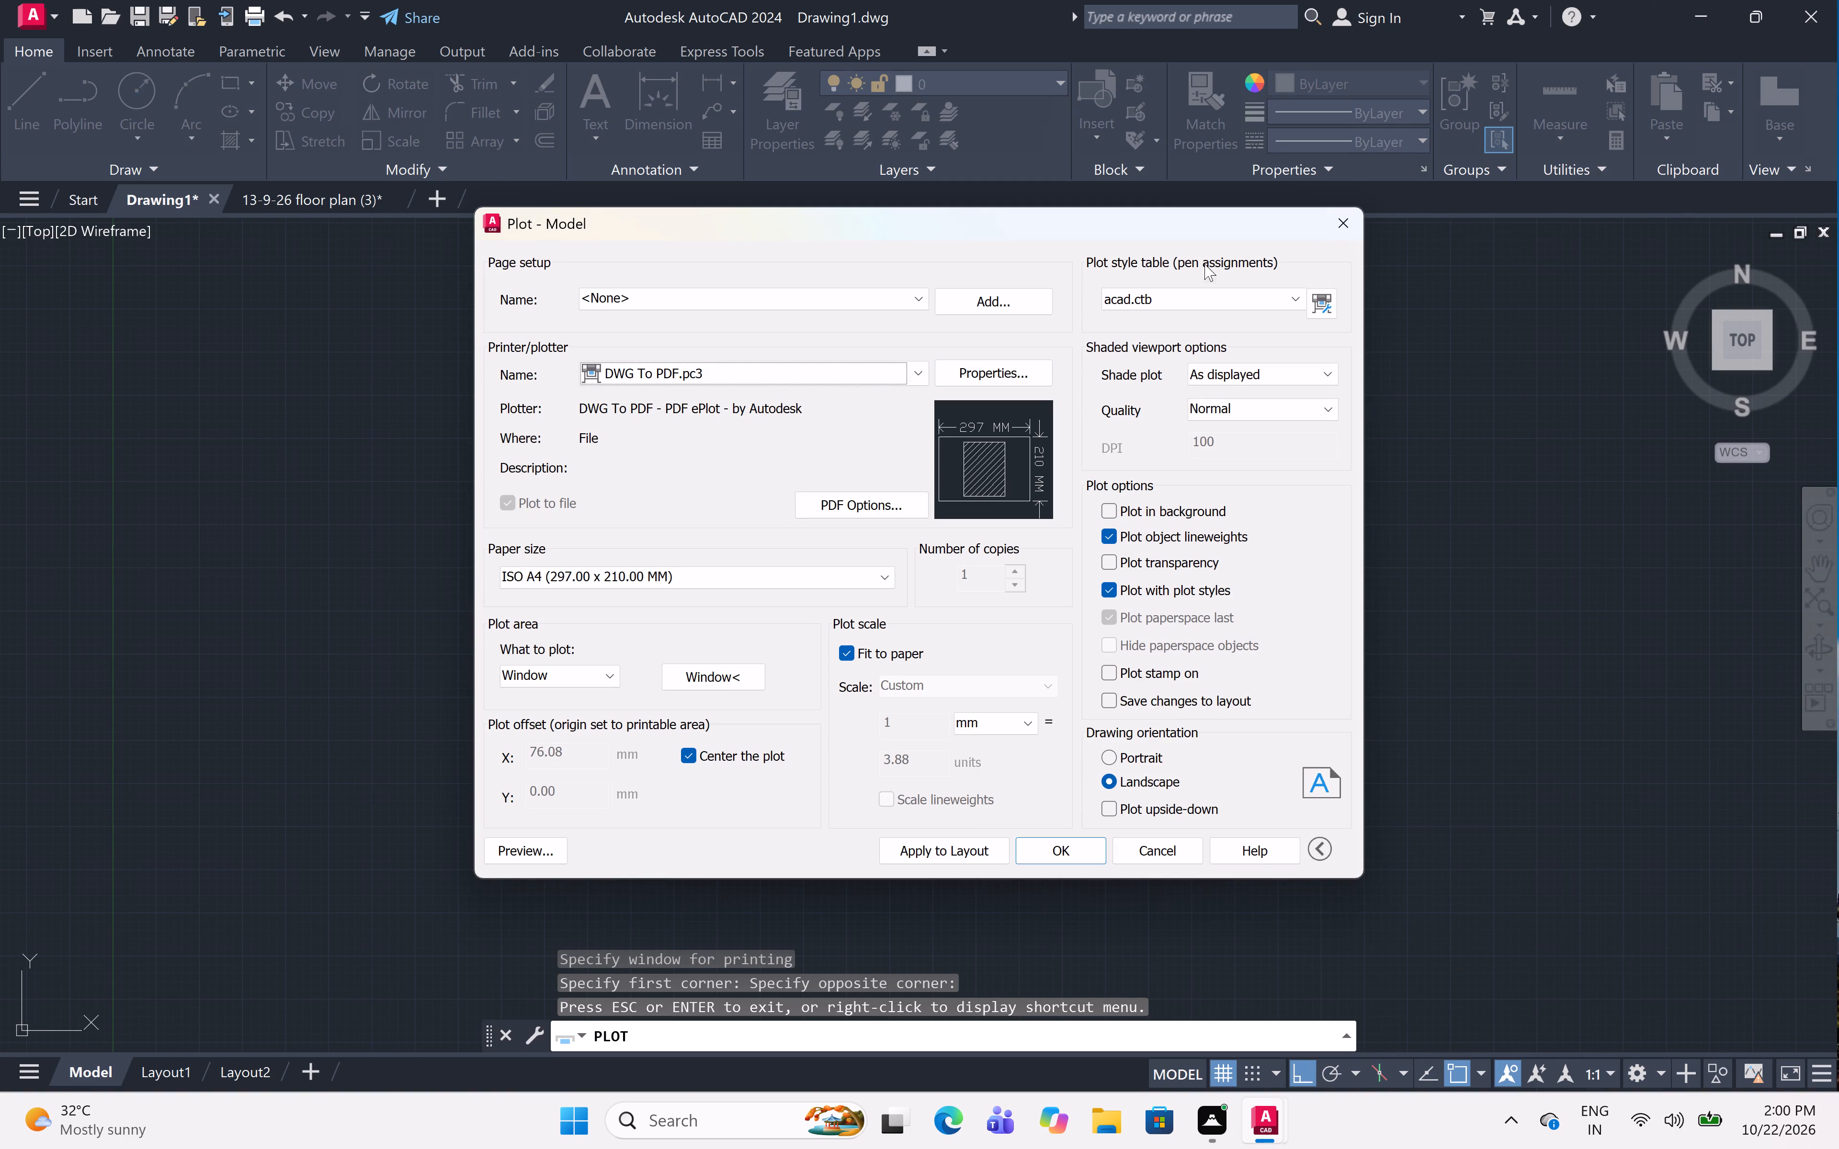
click(1347, 226)
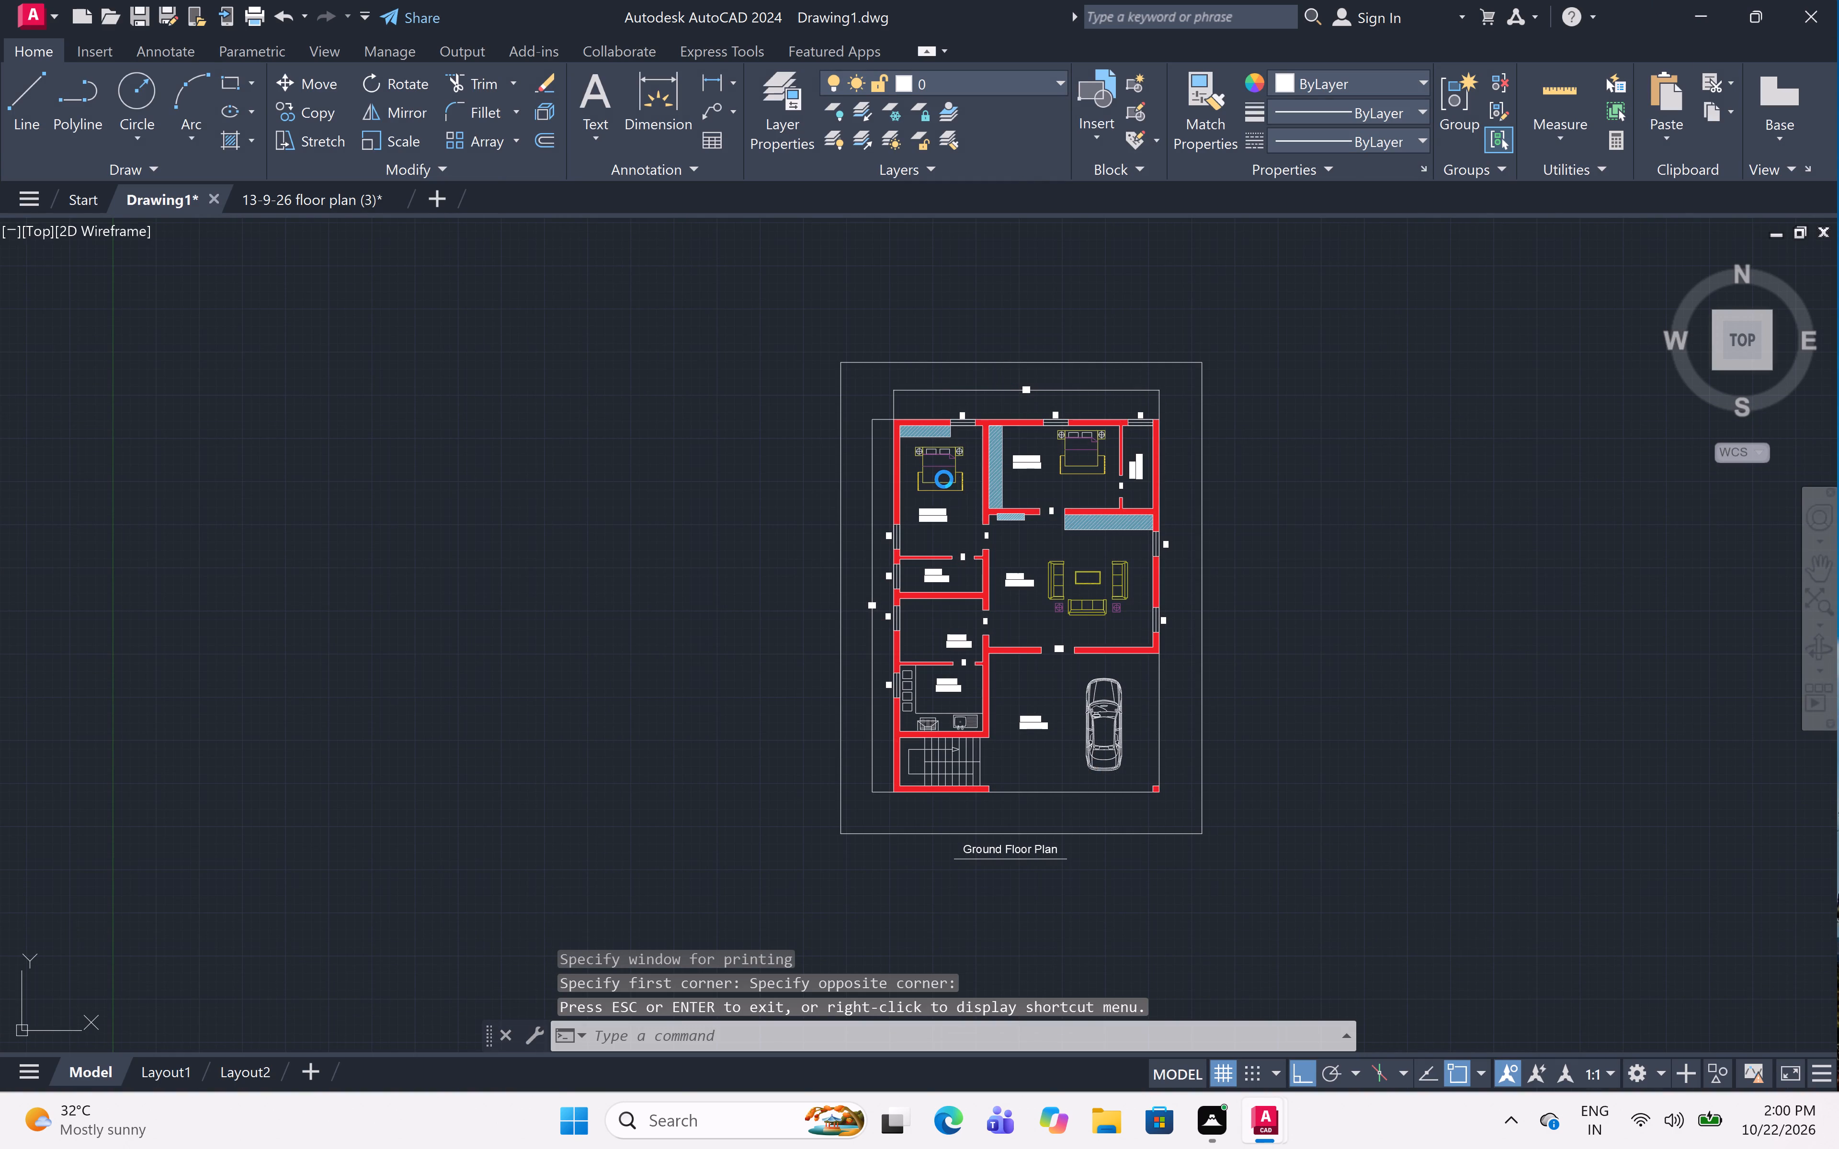
Set the transparency of the light-blue hatches in the two bedrooms and the hall to 0.
scroll(974, 487, up, 4)
scroll(978, 609, up, 3)
scroll(1044, 427, down, 2)
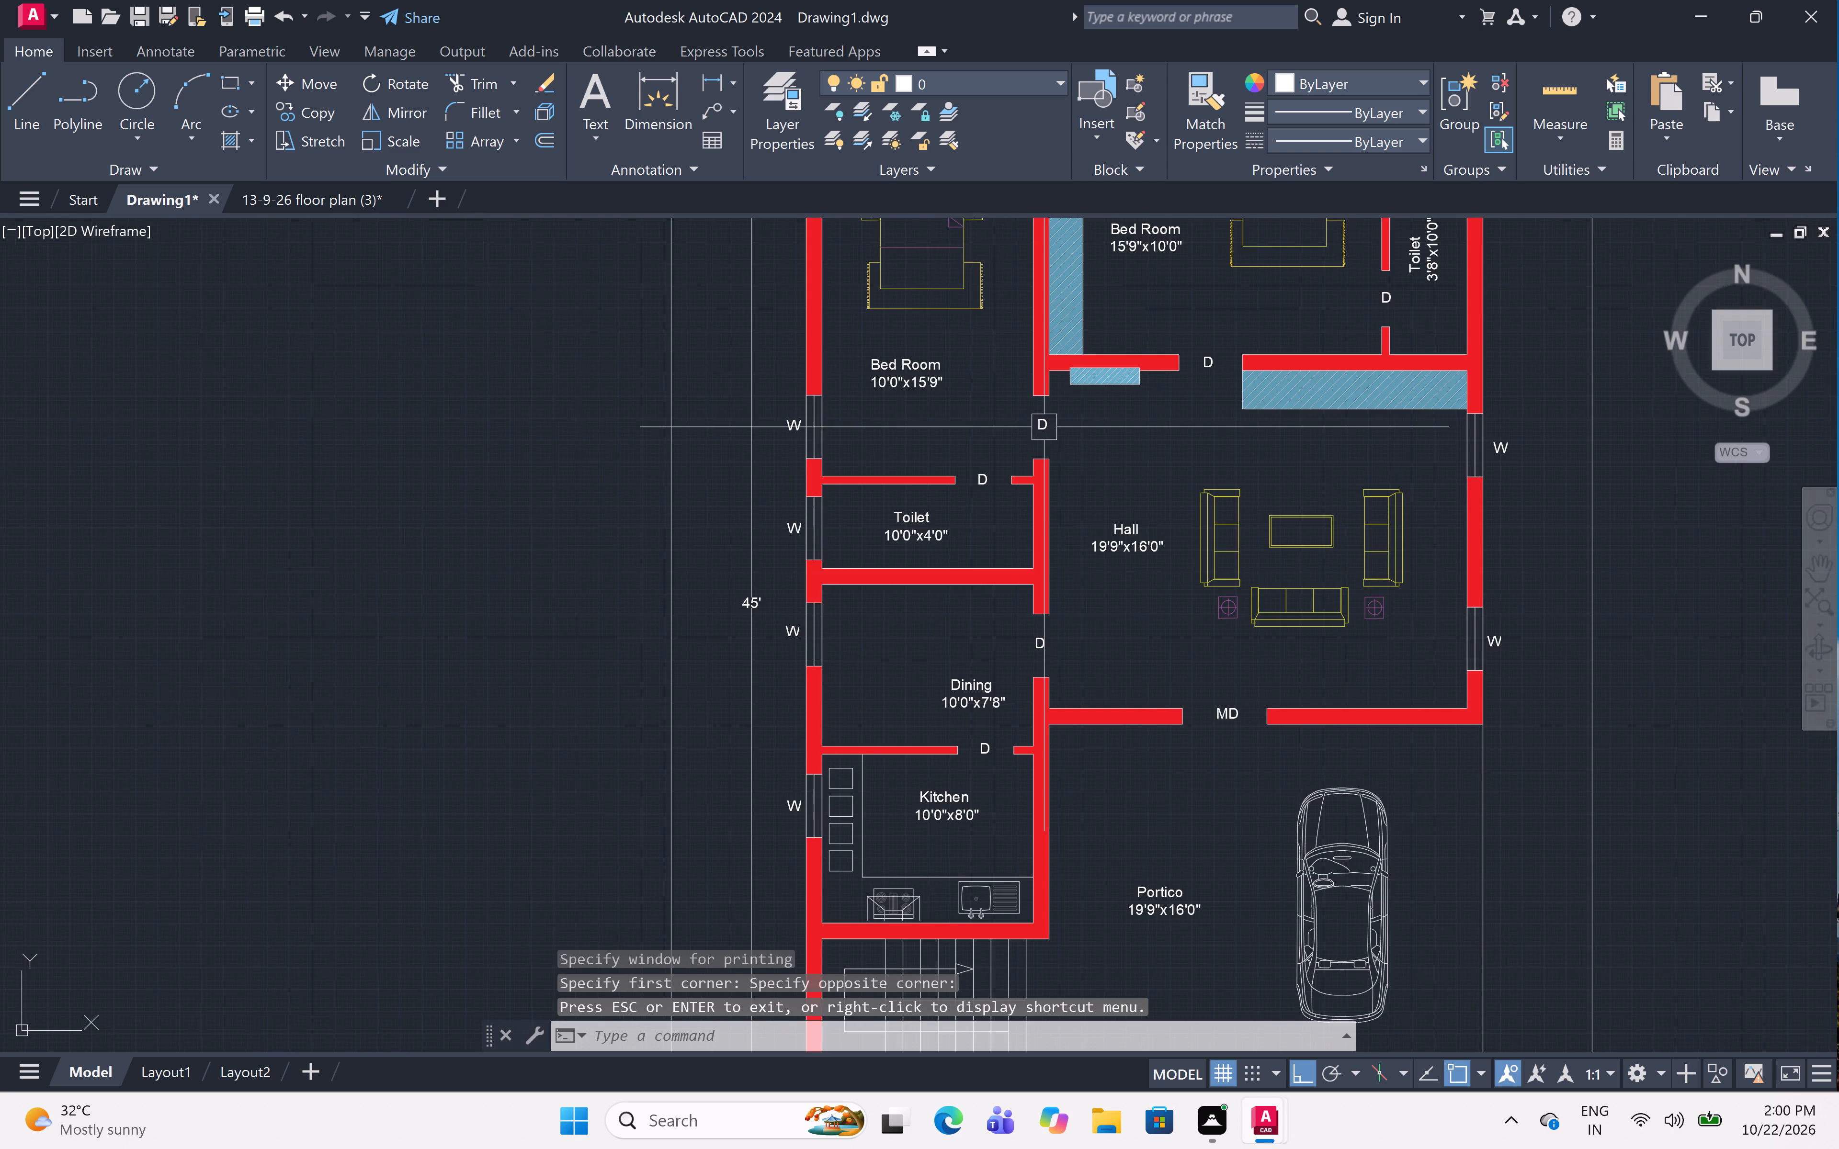
middle_drag(1044, 426, 1042, 542)
scroll(1091, 481, up, 1)
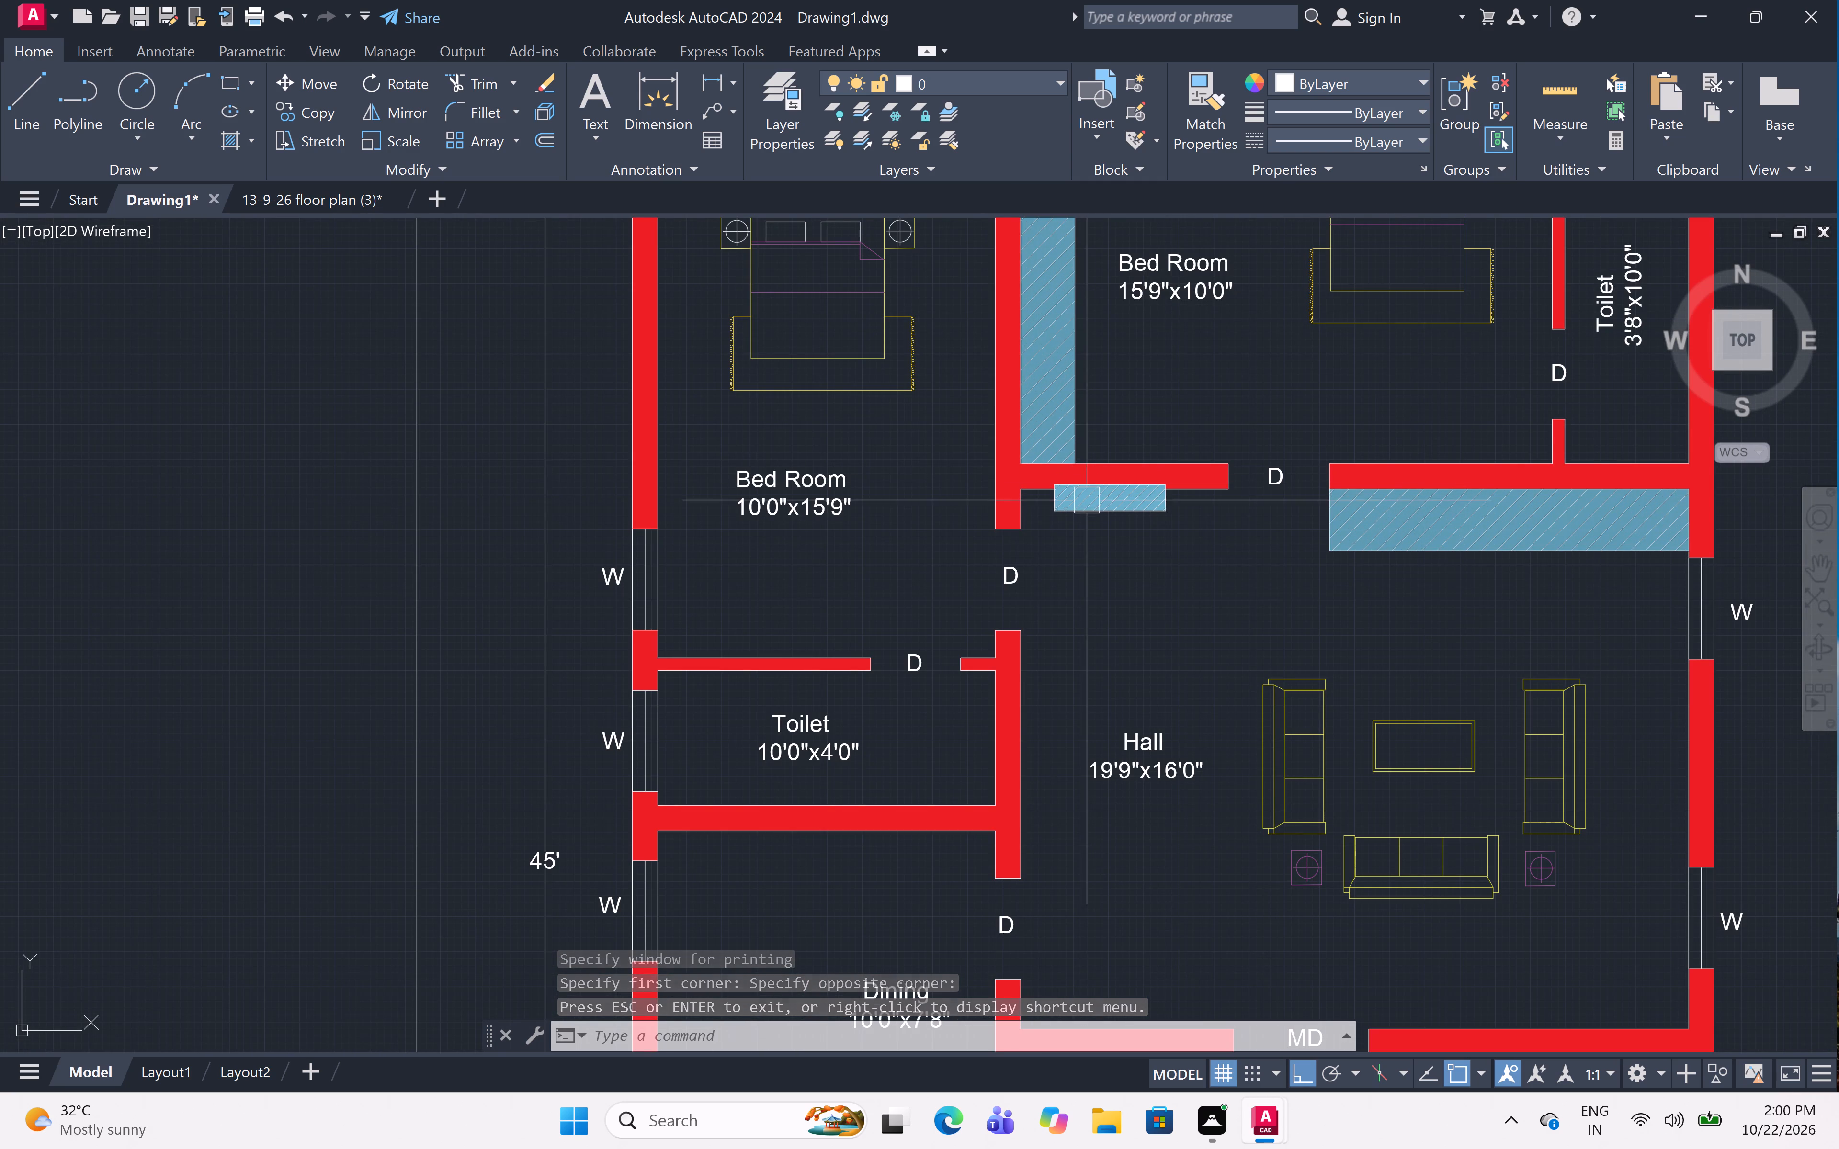
click(1087, 500)
scroll(1136, 520, up, 3)
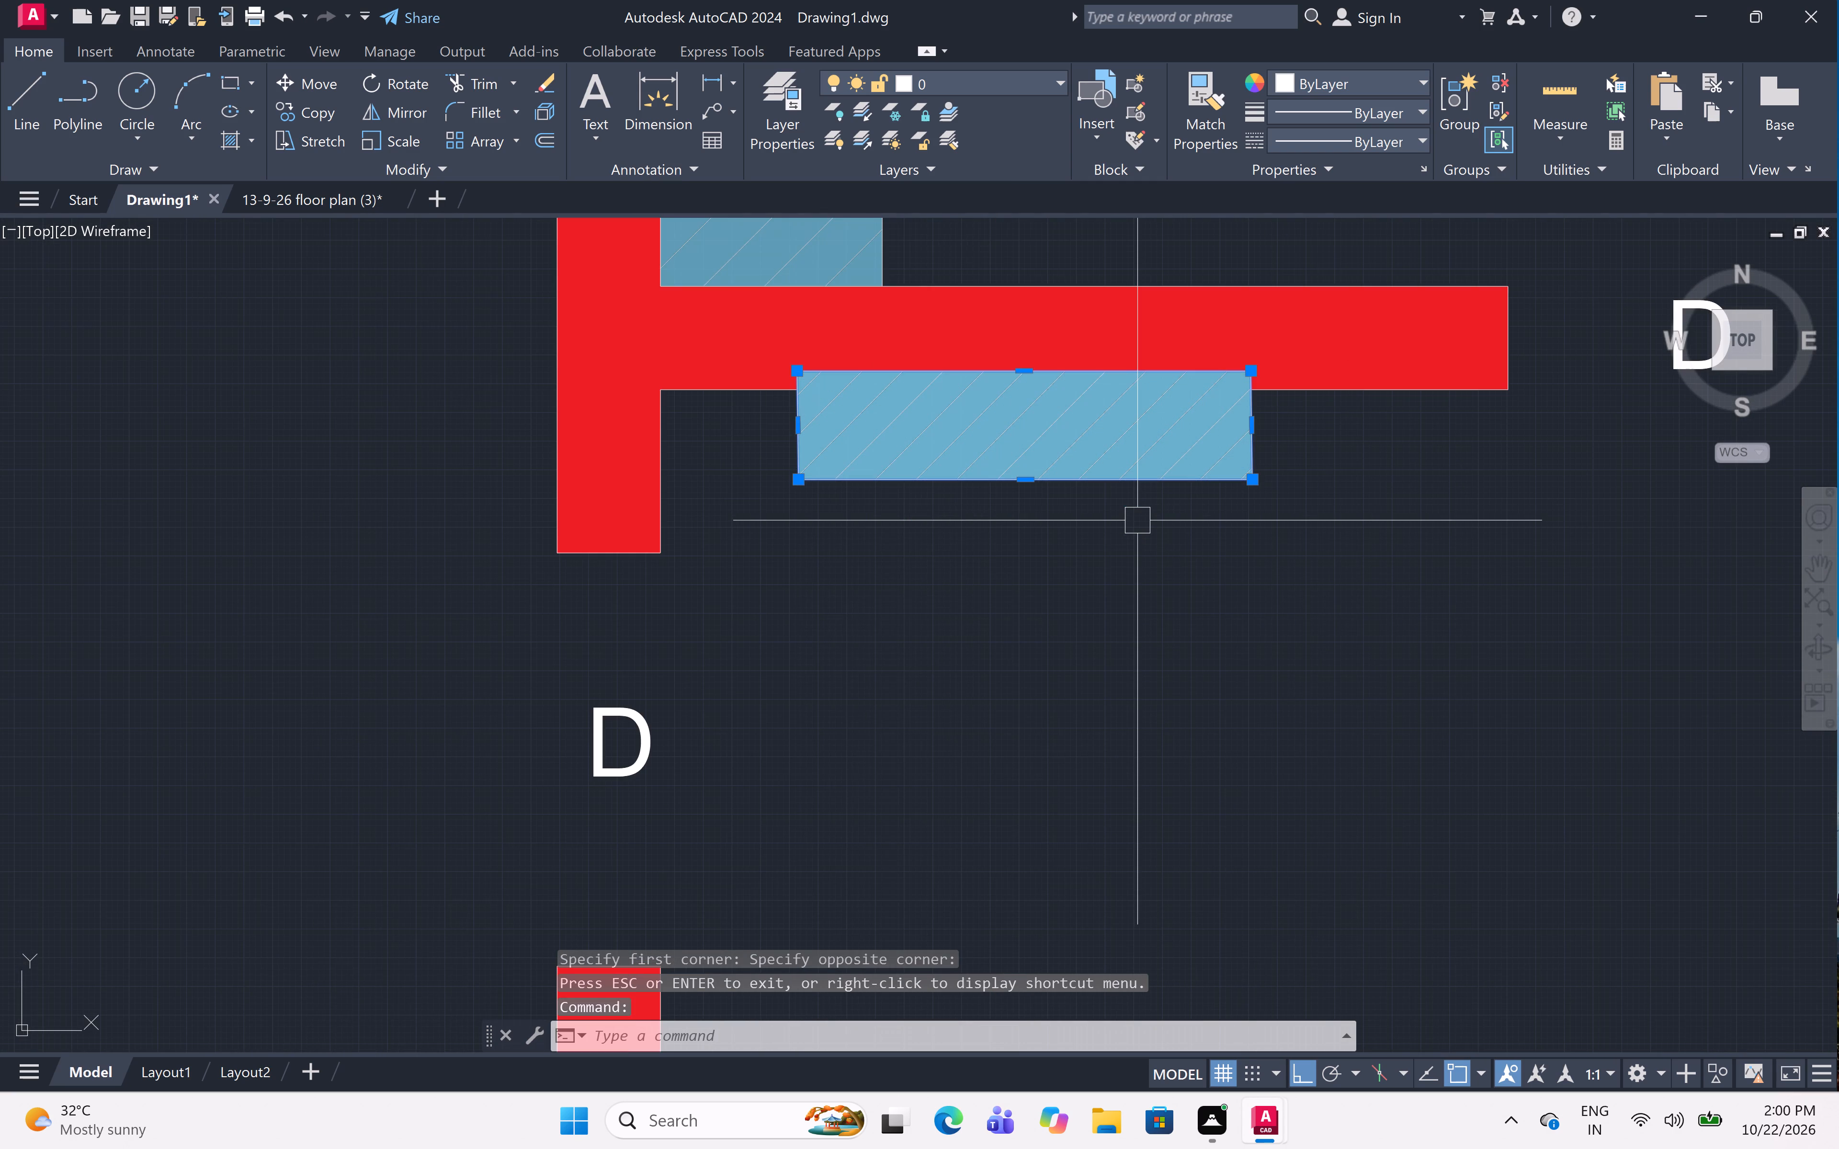
key(Escape)
click(1094, 435)
scroll(1035, 585, down, 3)
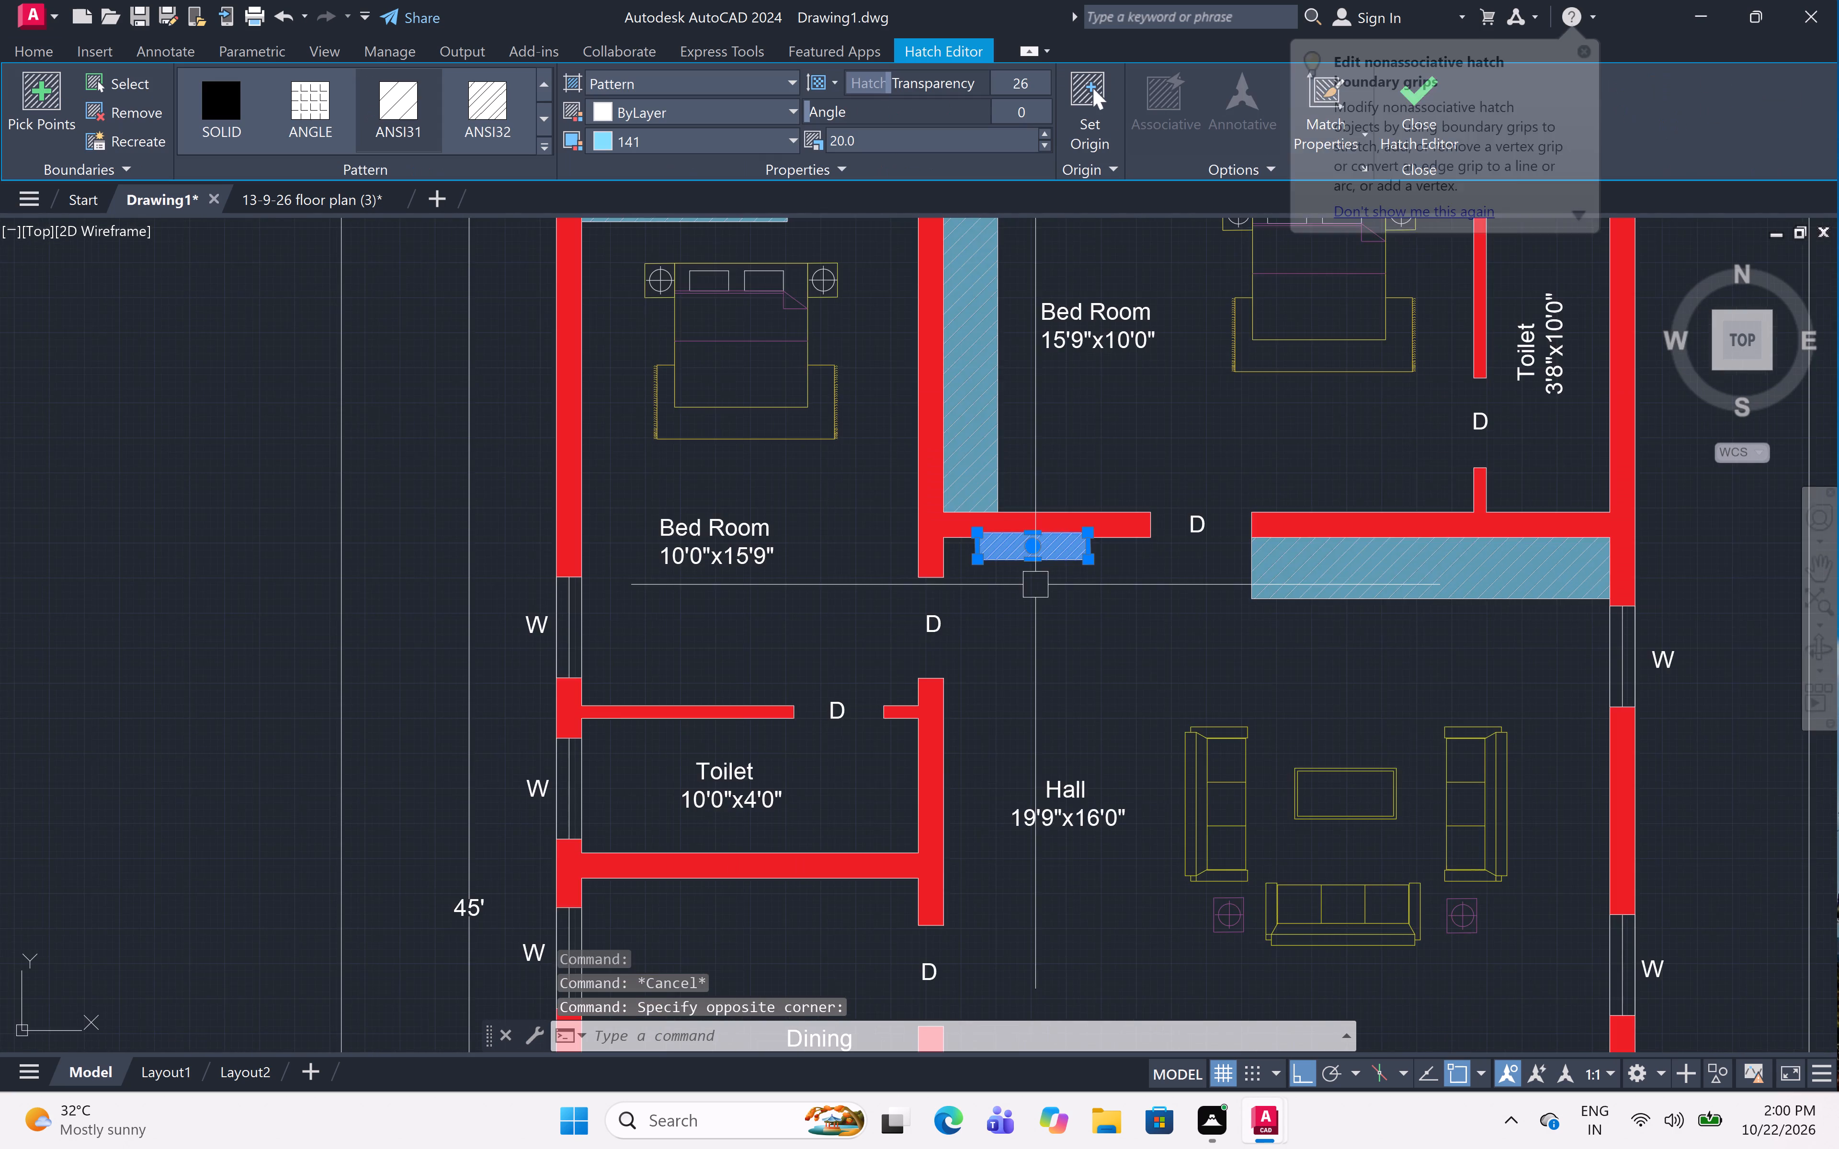
middle_drag(1035, 585, 1010, 701)
click(955, 595)
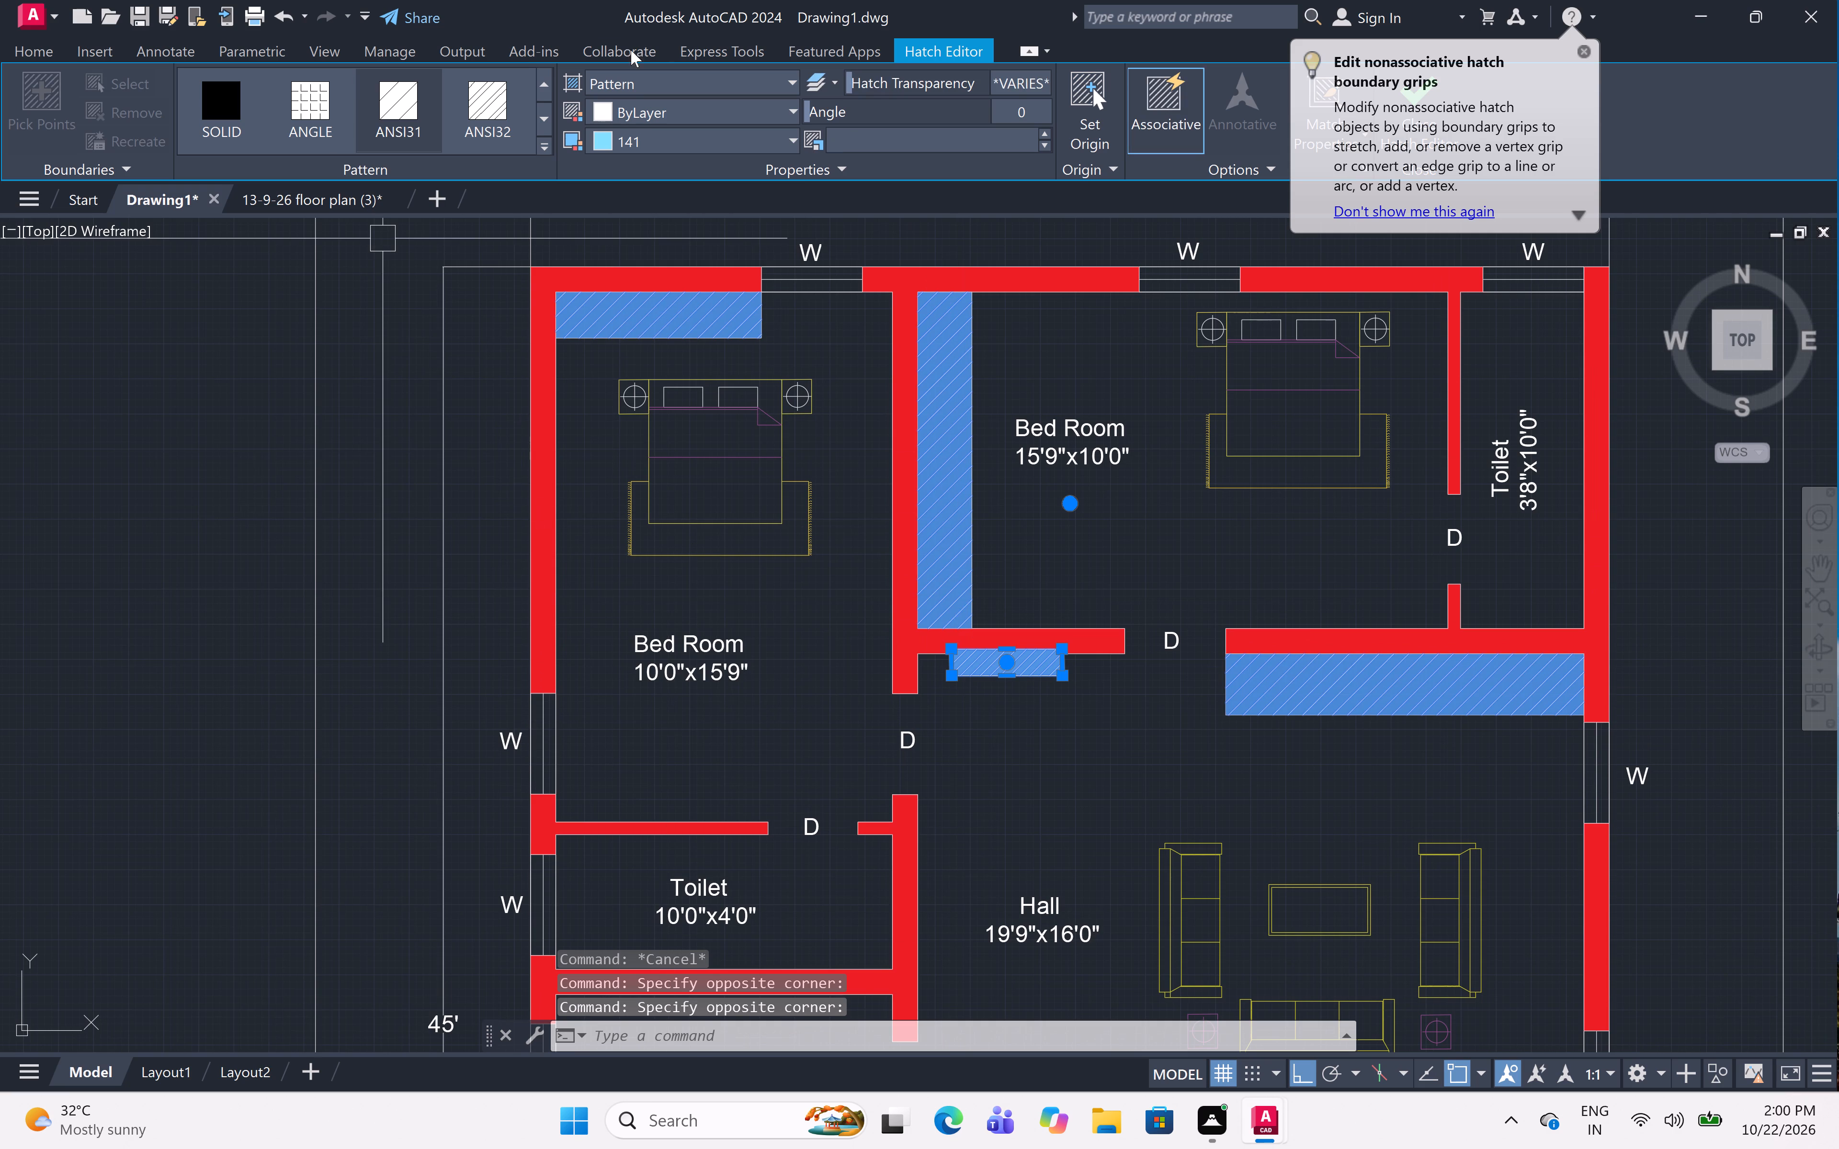
click(900, 84)
drag(851, 78, 924, 81)
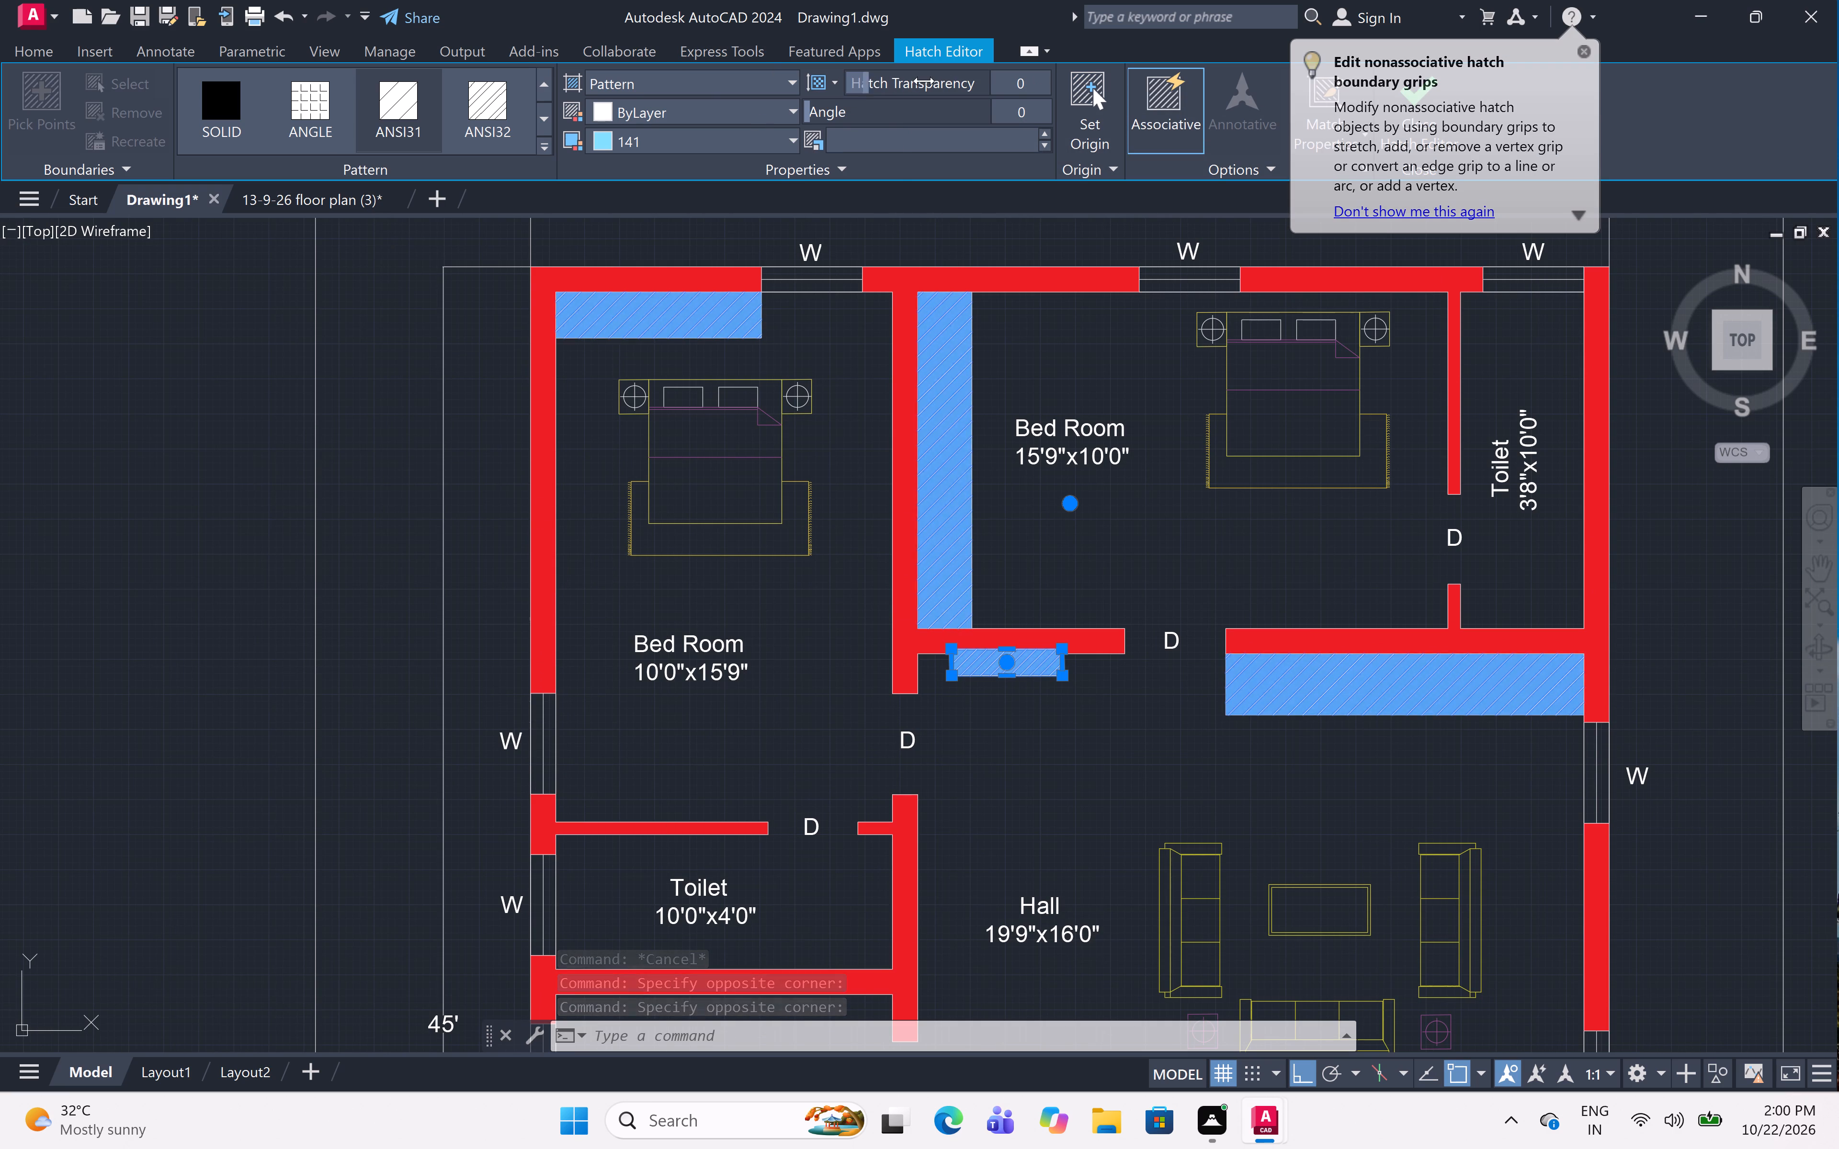
drag(924, 81, 908, 113)
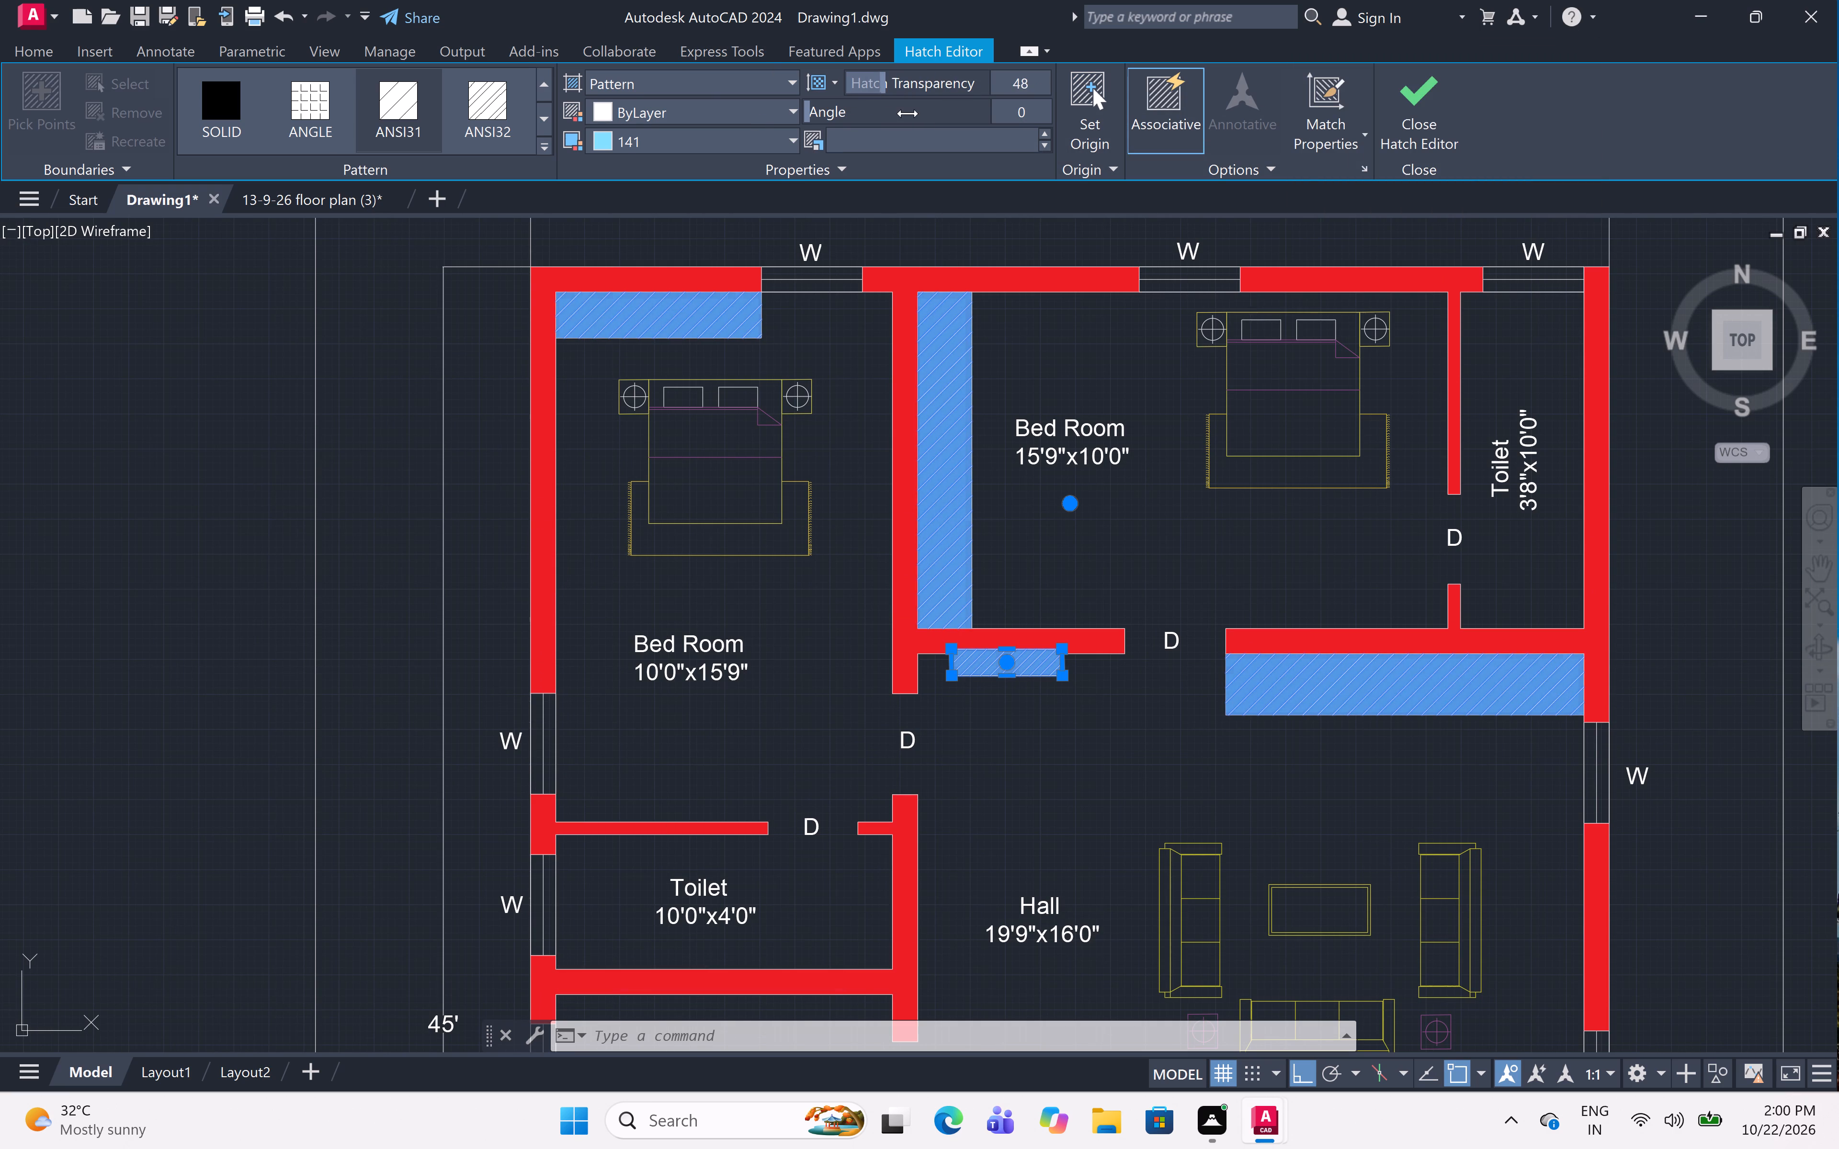
drag(908, 113, 776, 135)
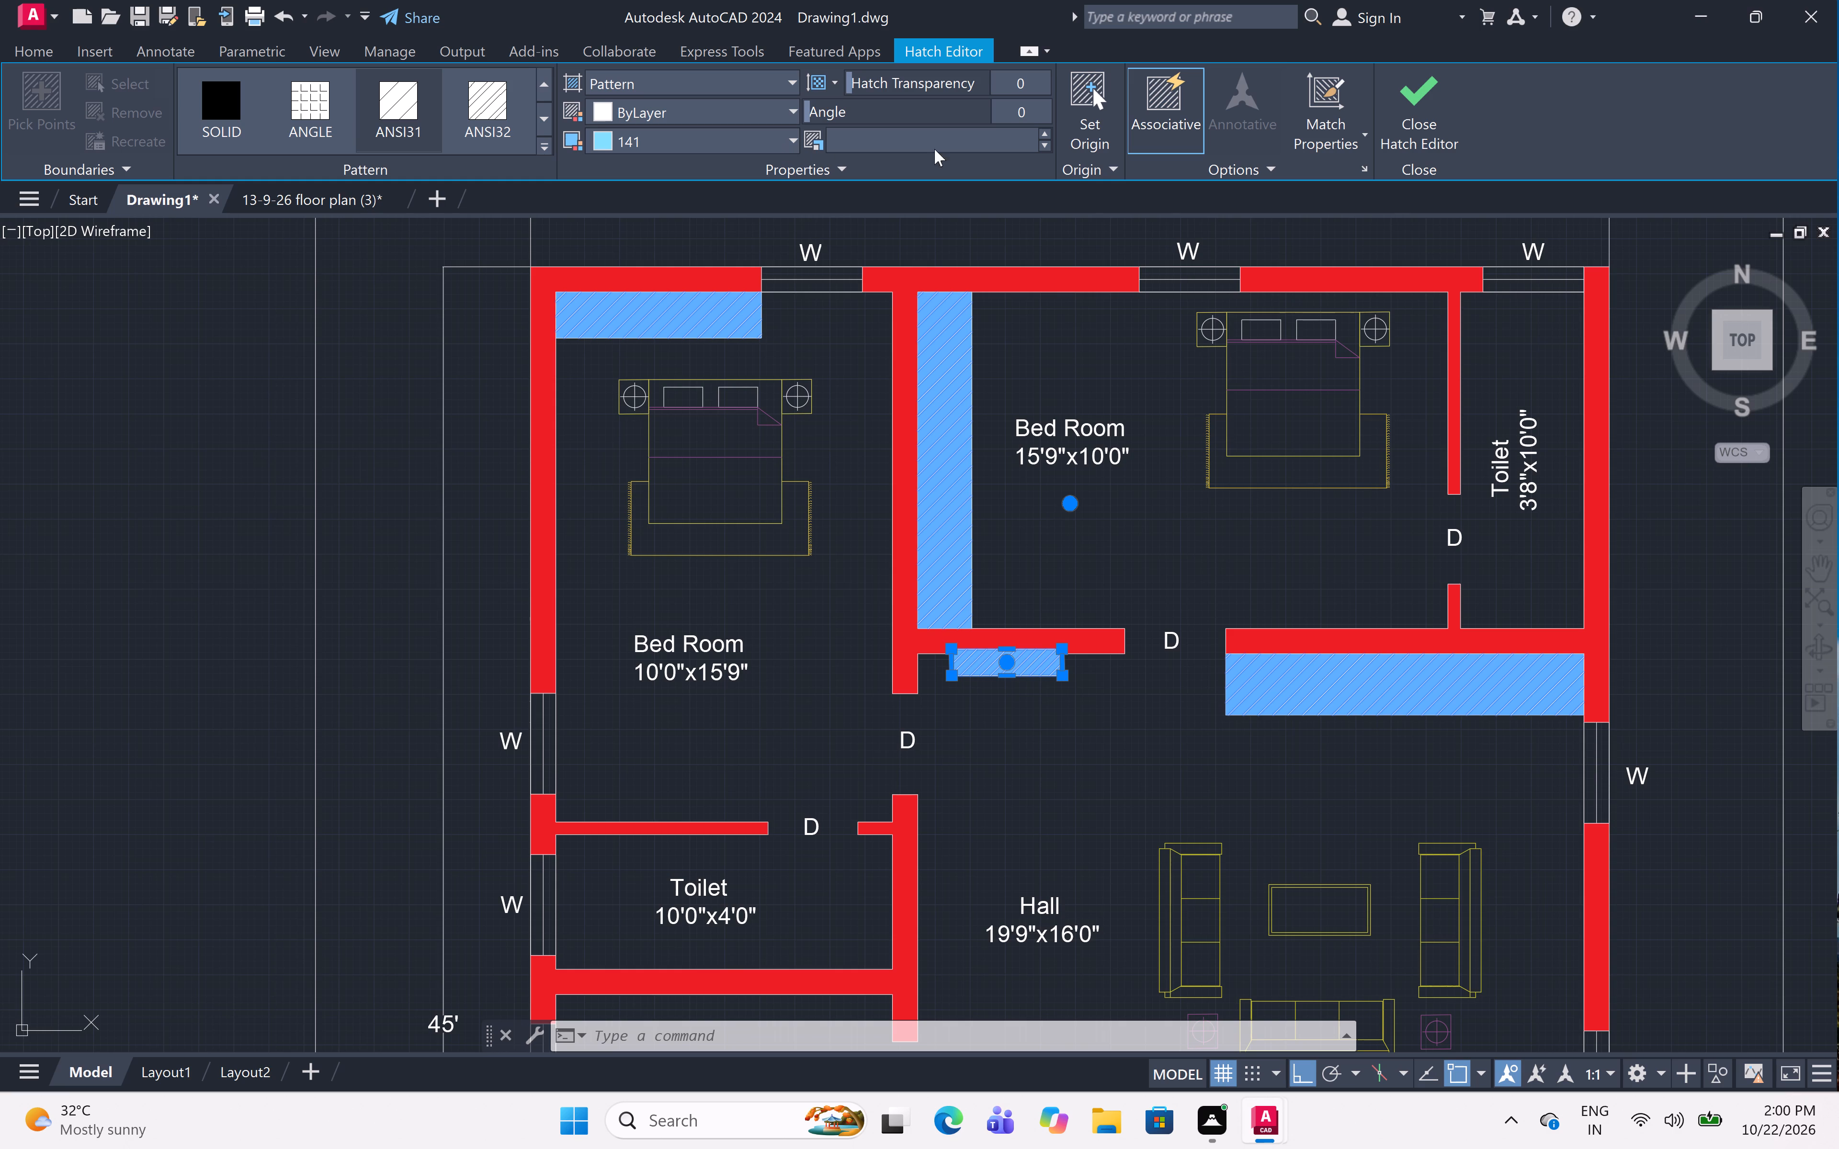
key(Escape)
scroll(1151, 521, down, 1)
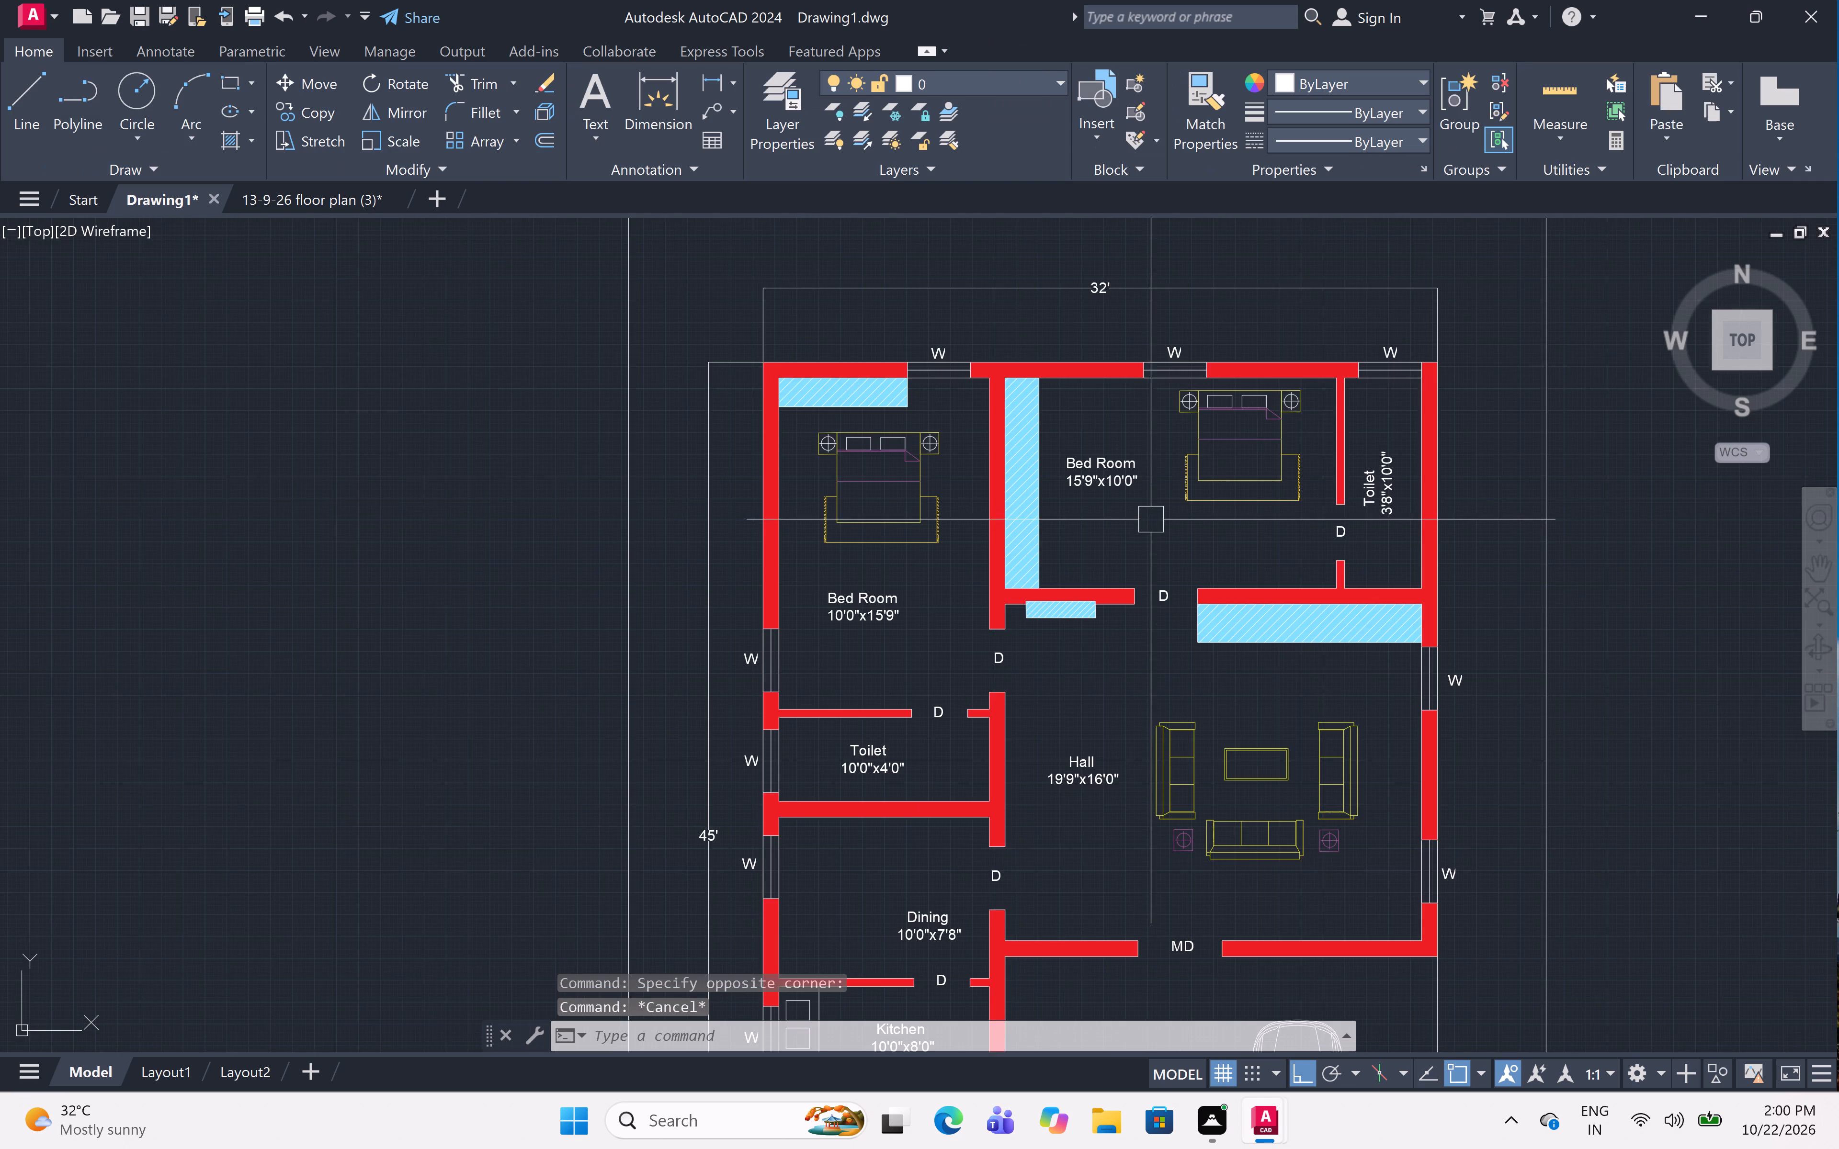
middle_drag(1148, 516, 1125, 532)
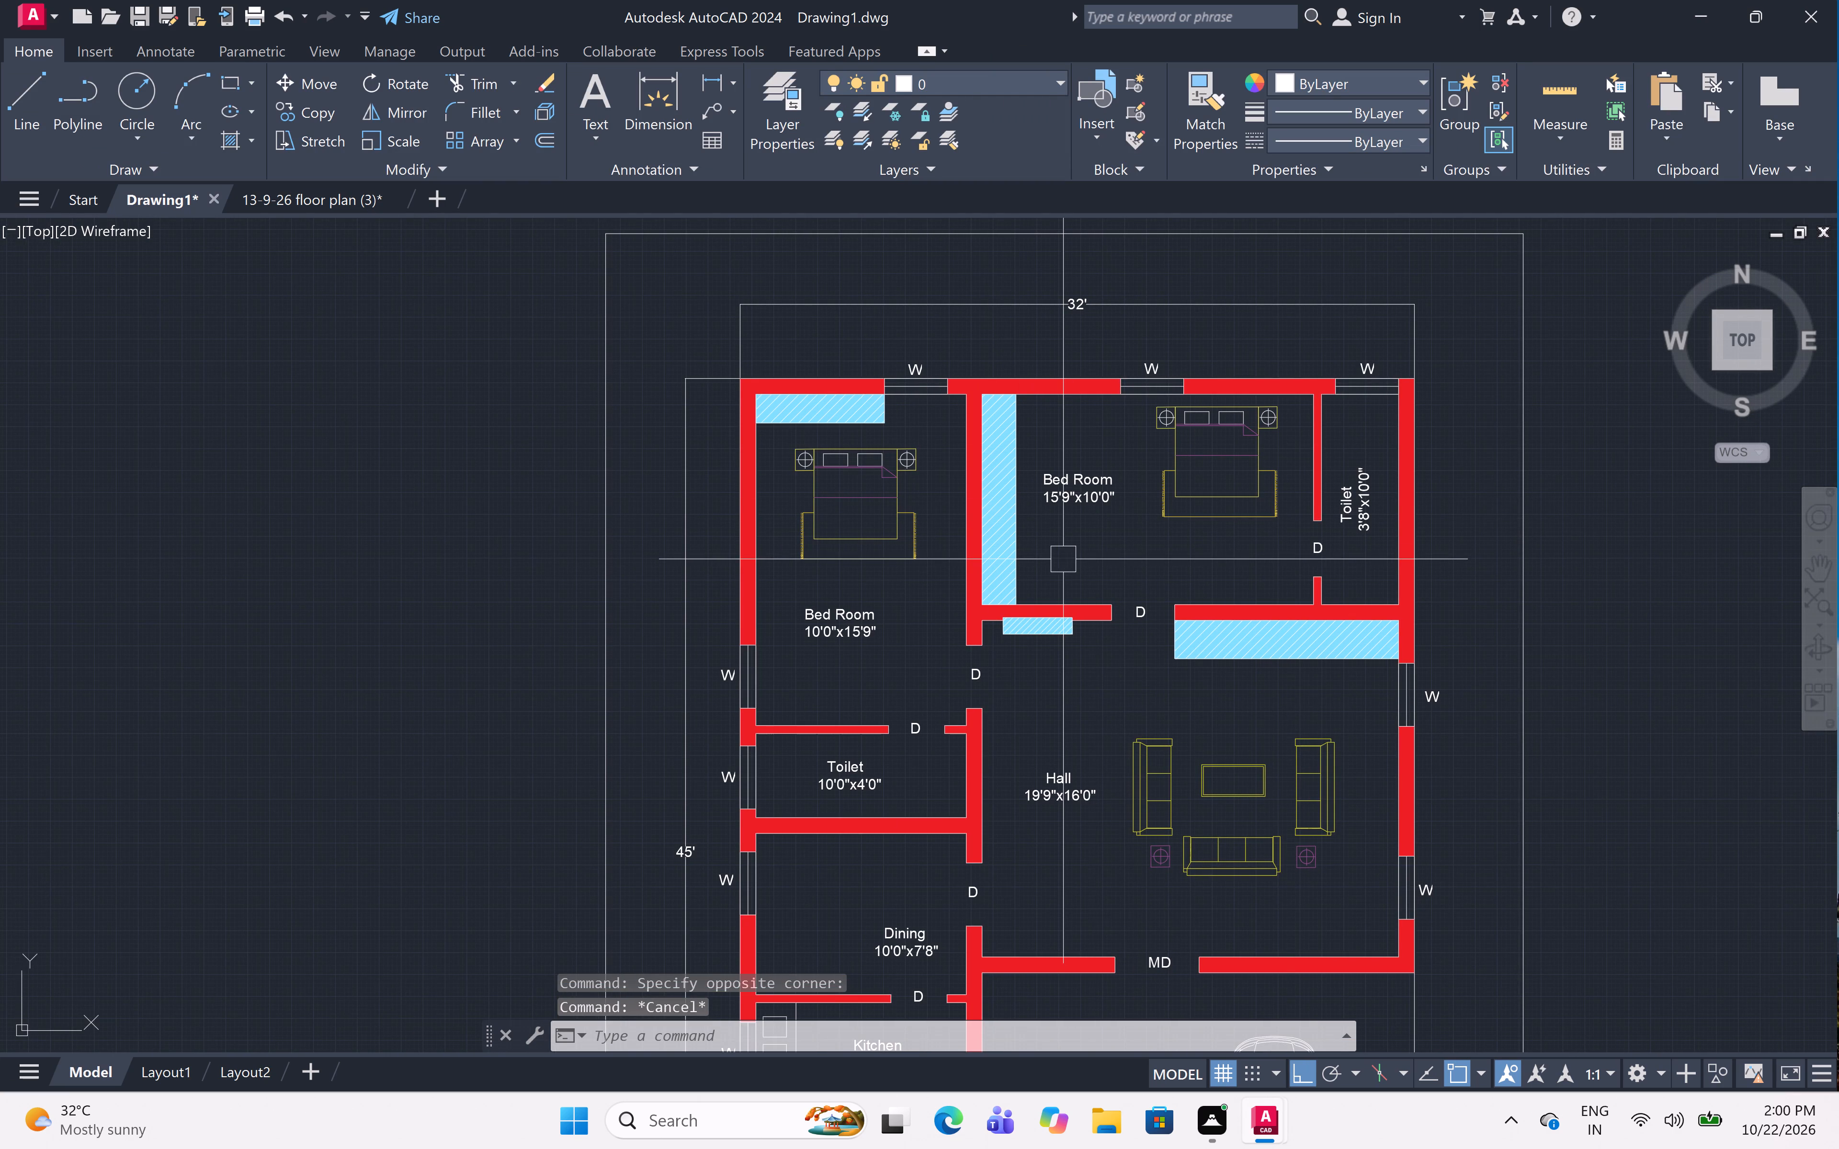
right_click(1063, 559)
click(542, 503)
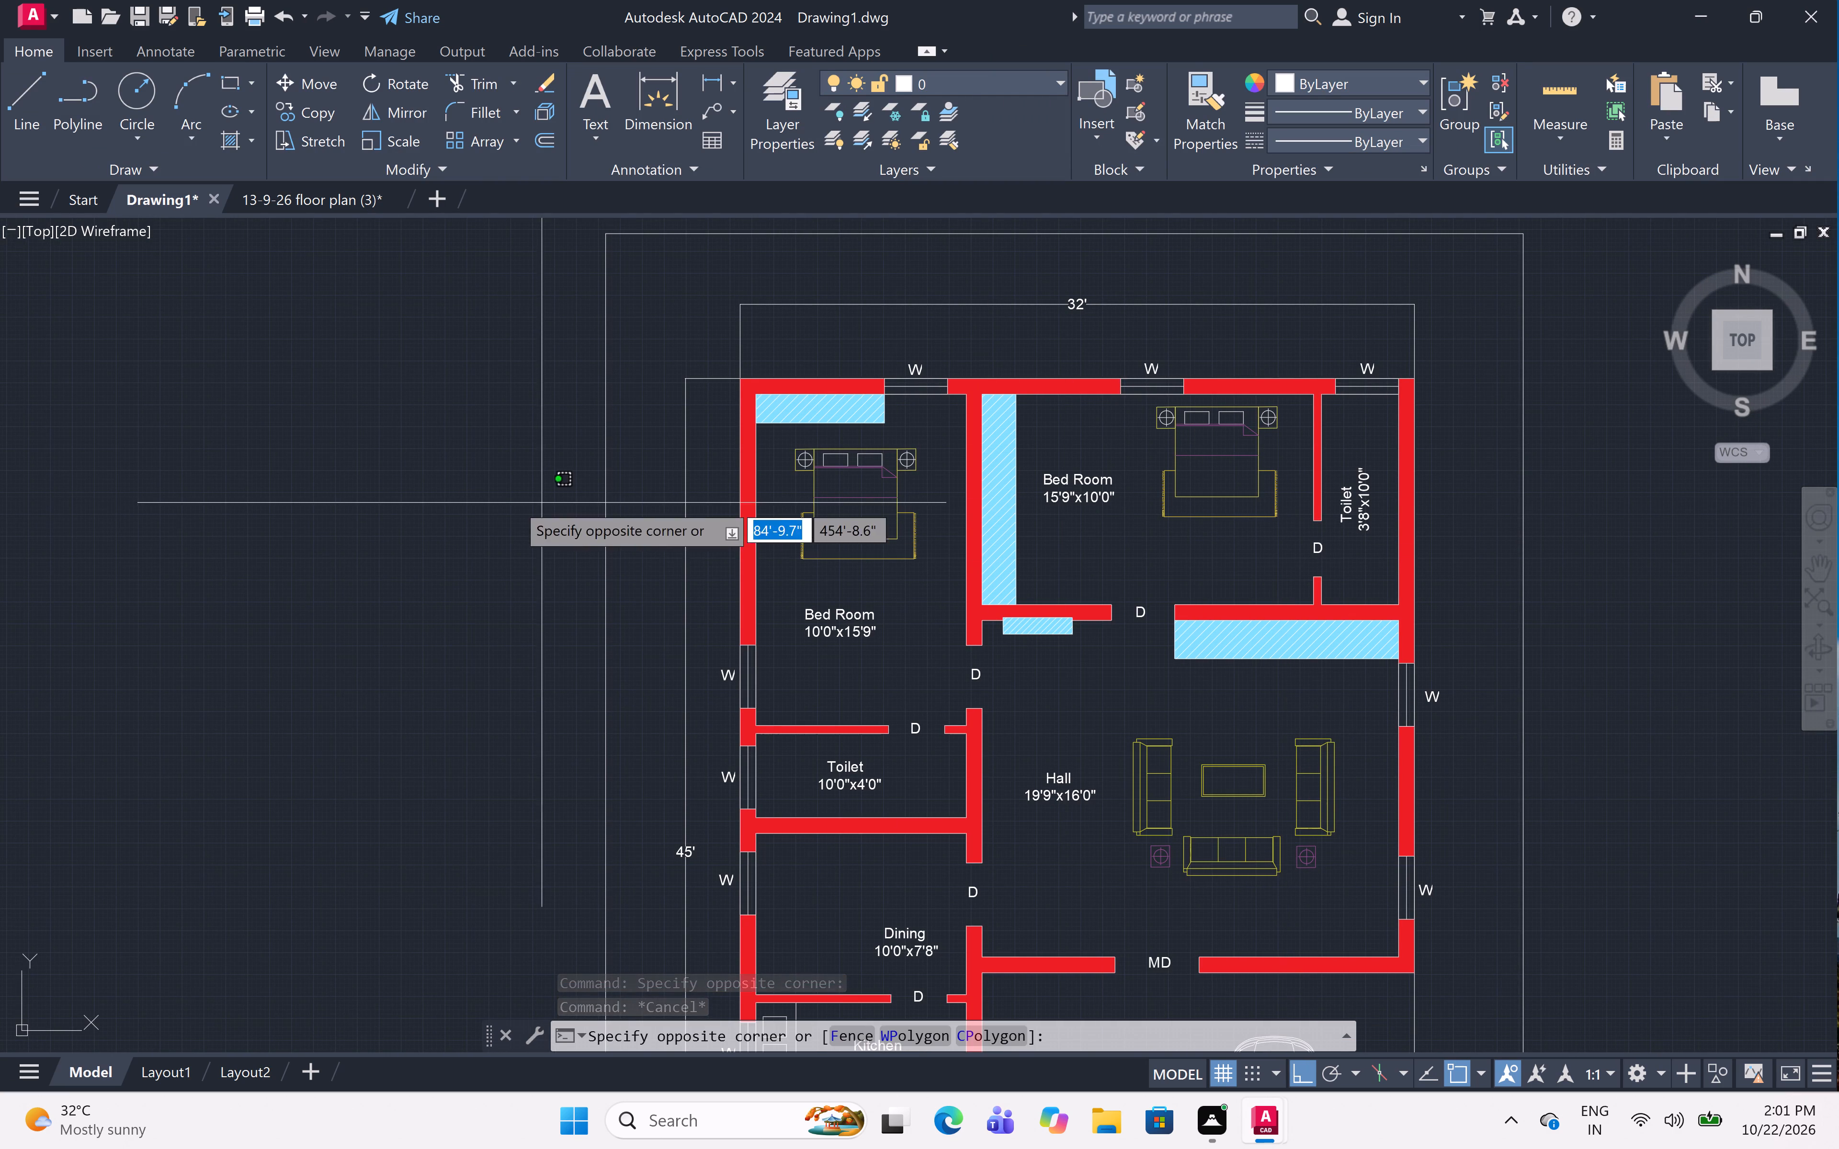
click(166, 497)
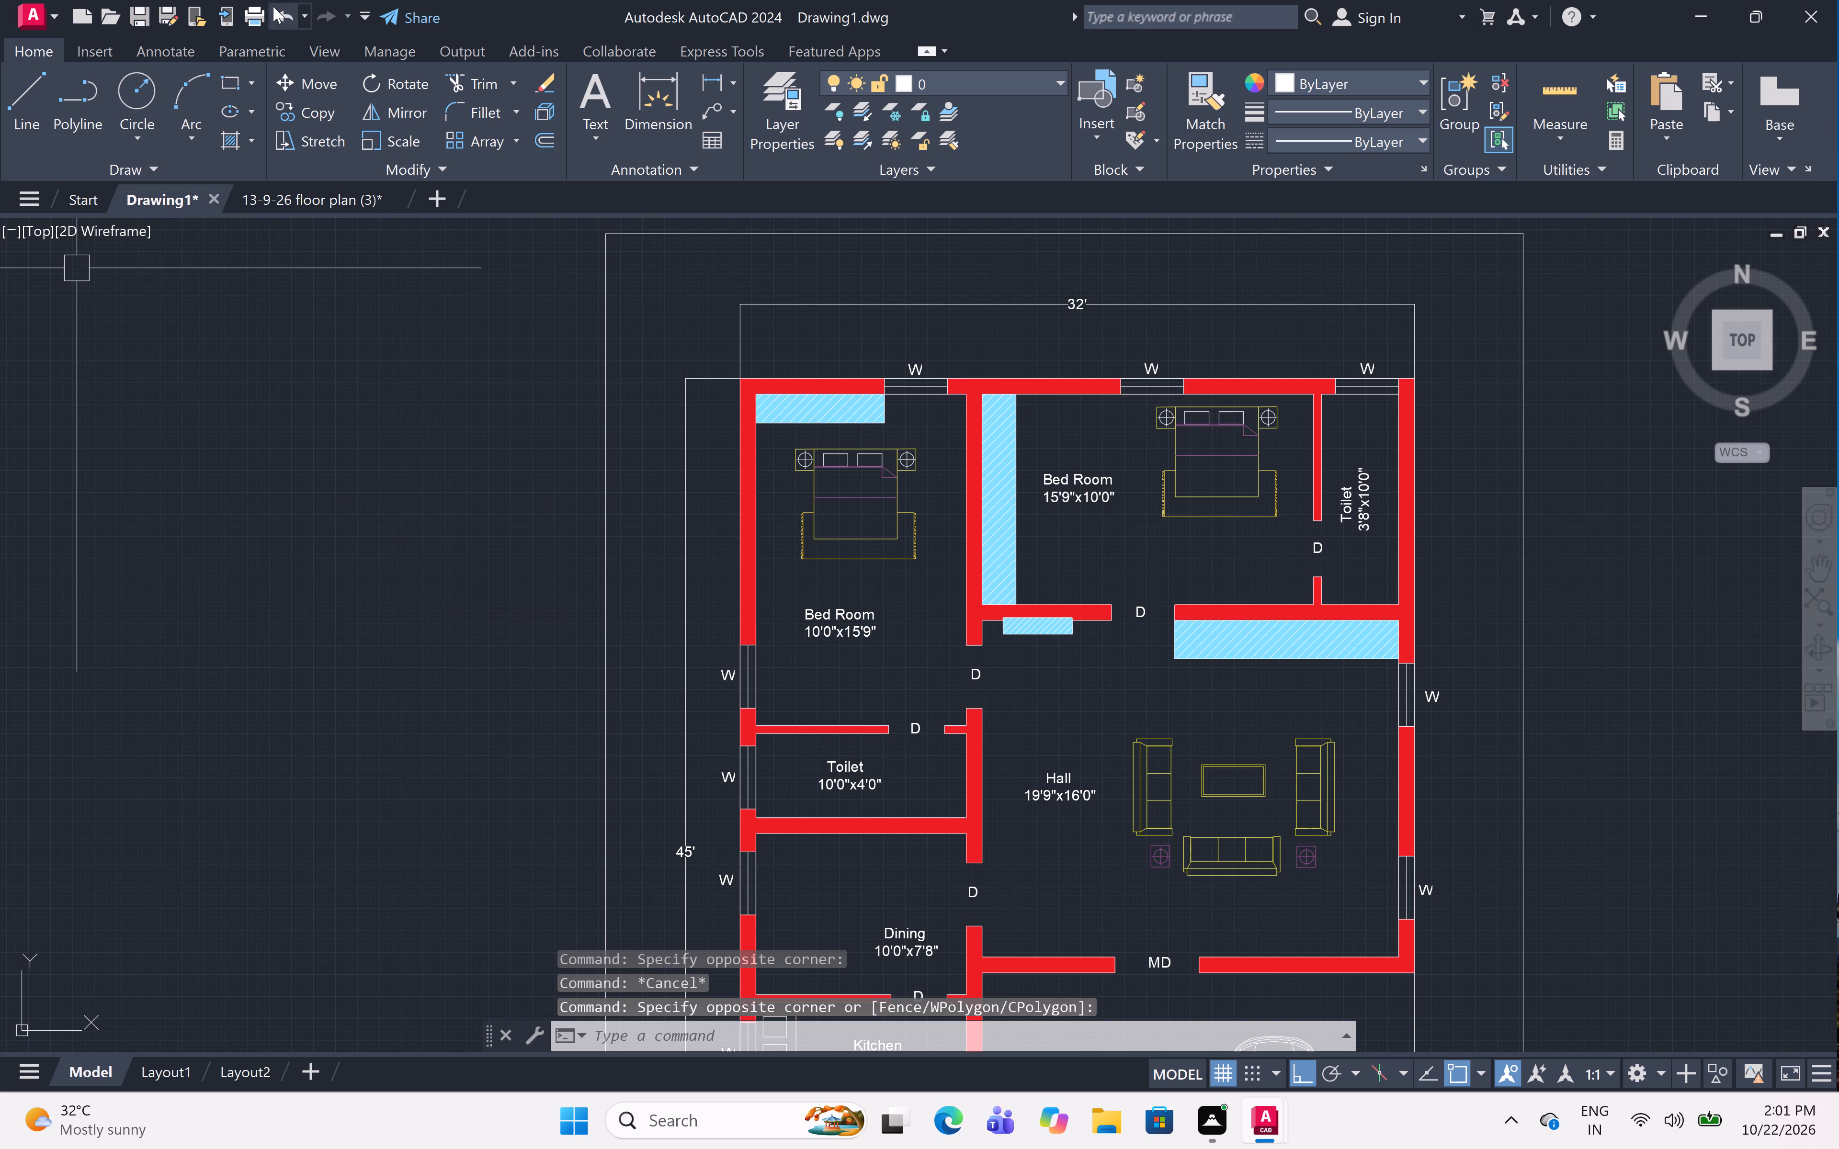
Set up a new plot with the DWG To PDF.pc3 plotter and ISO A4 (297.00 x 210.00 MM) paper.
click(244, 12)
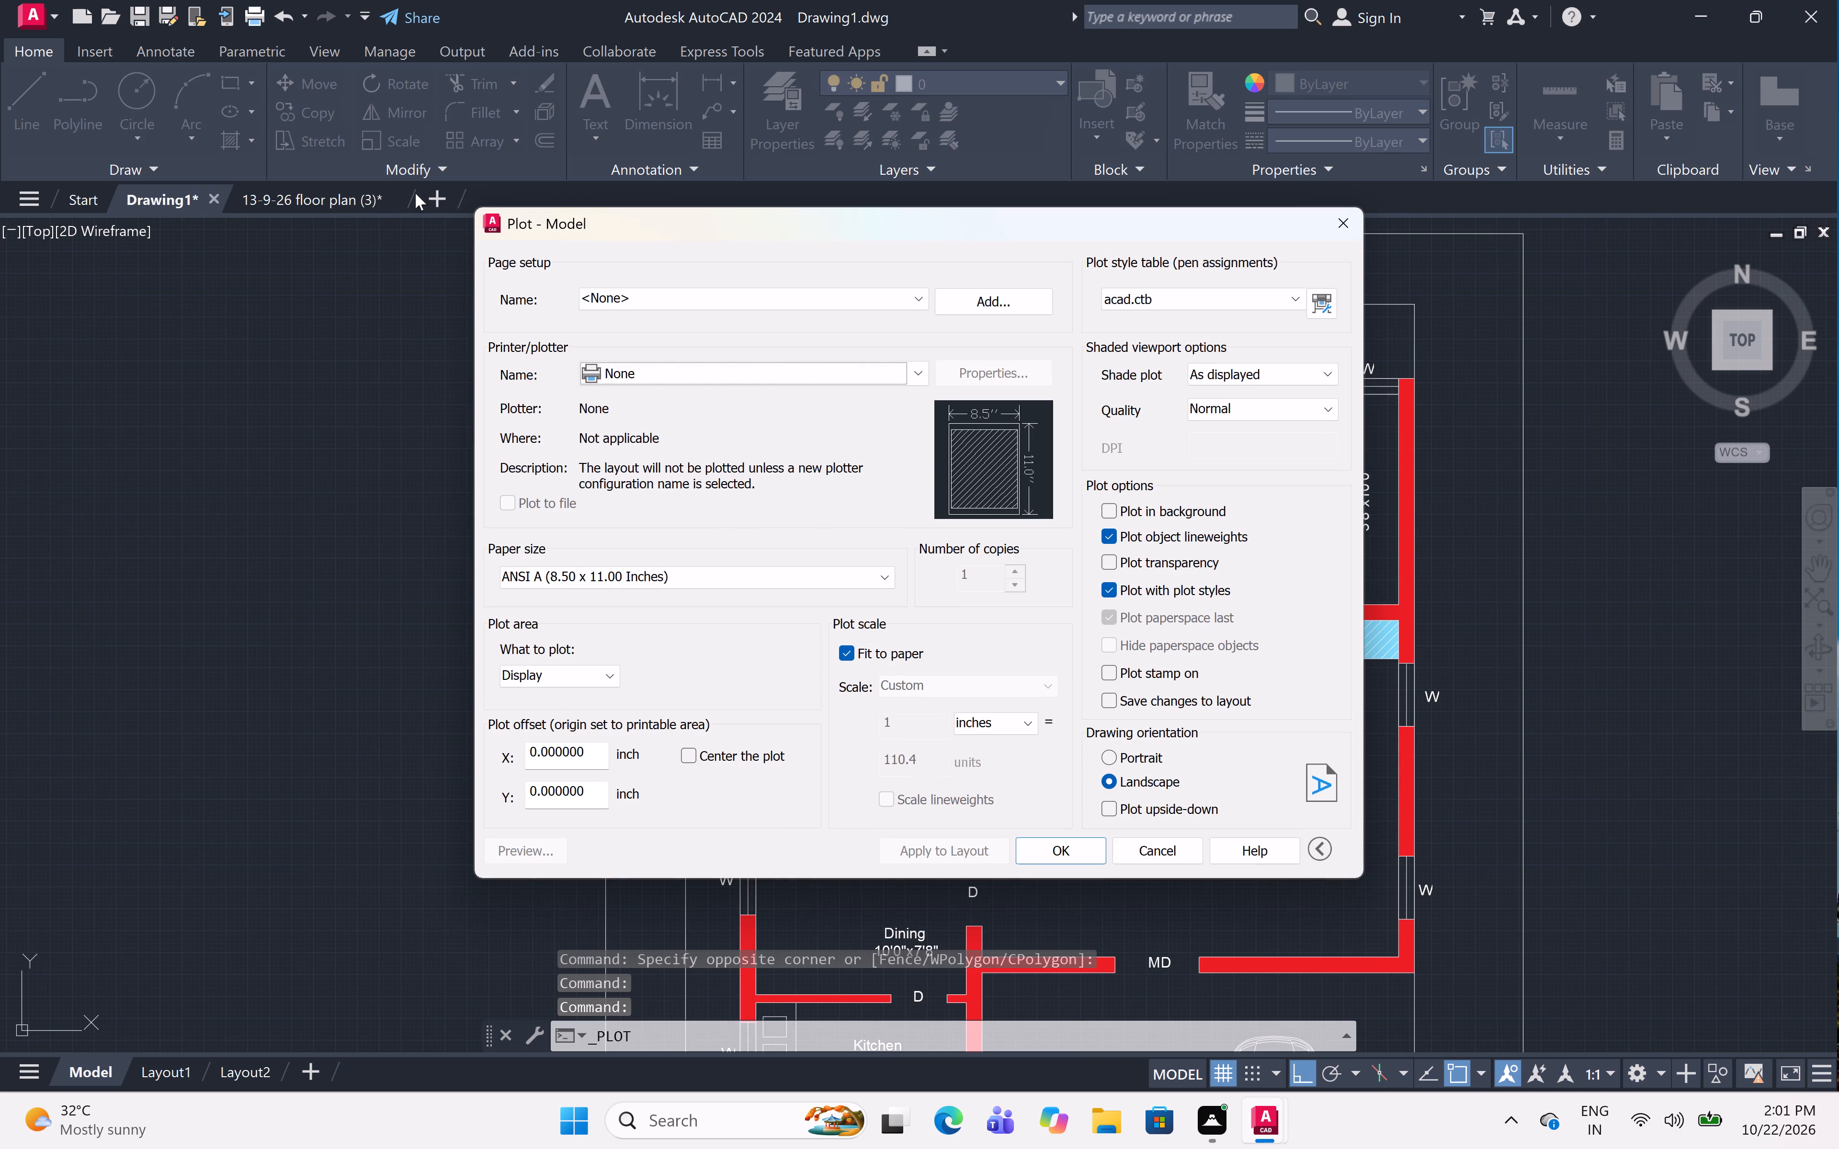
click(720, 377)
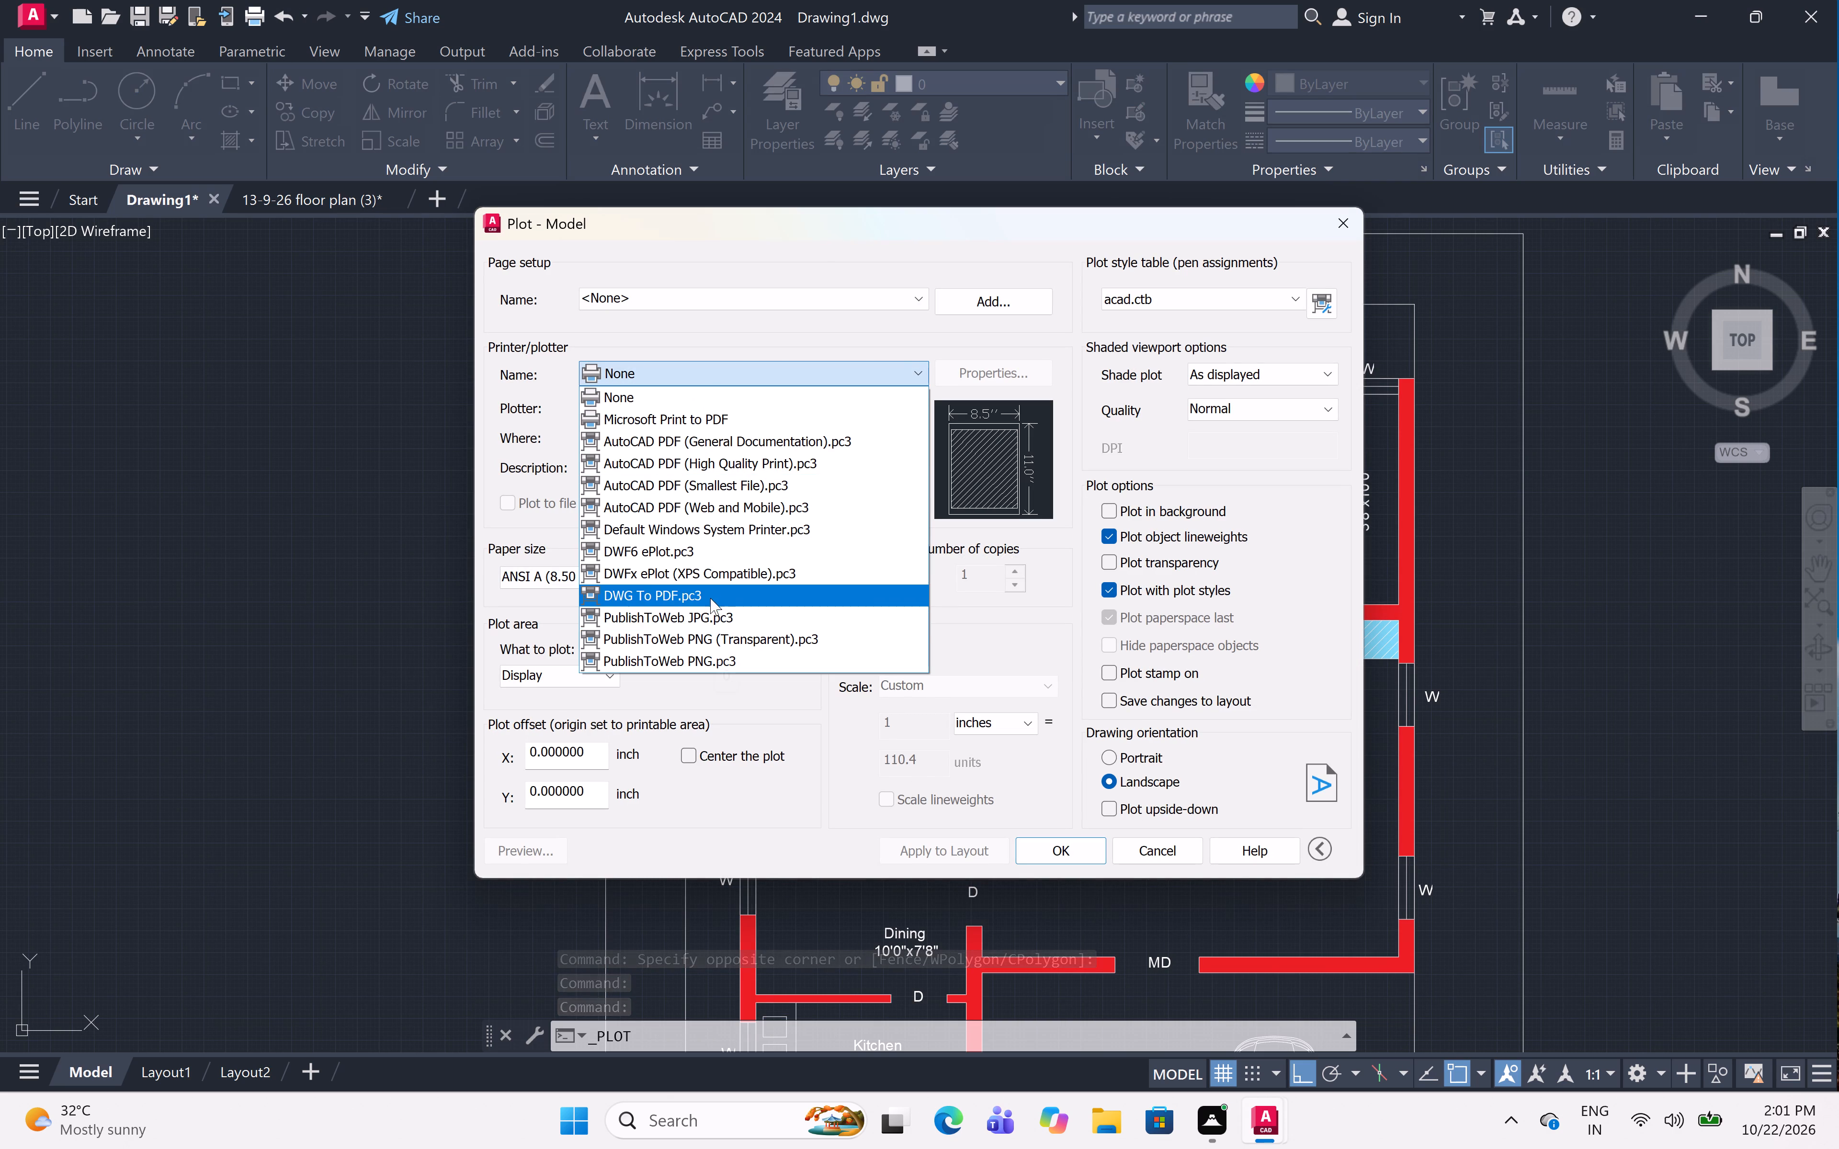
click(712, 592)
click(715, 569)
scroll(672, 777, down, 7)
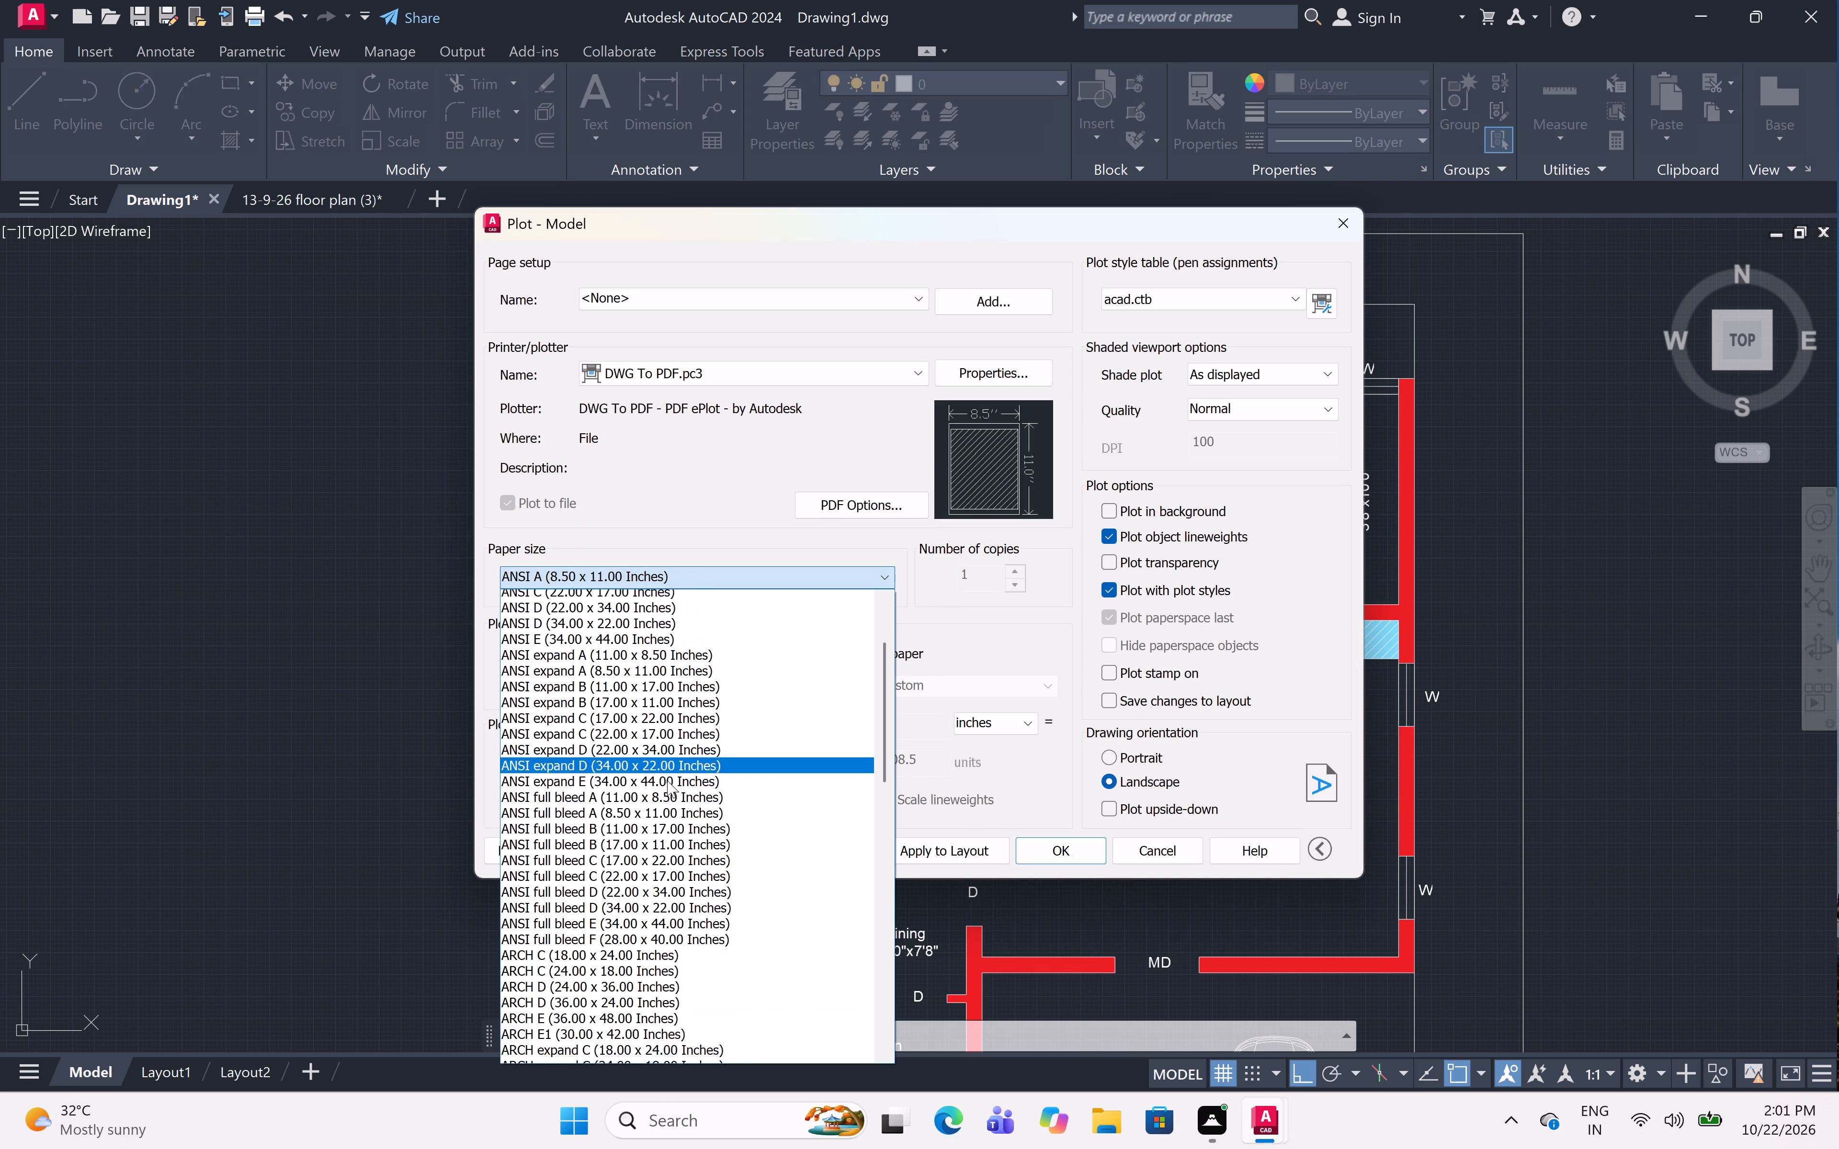
scroll(661, 791, down, 6)
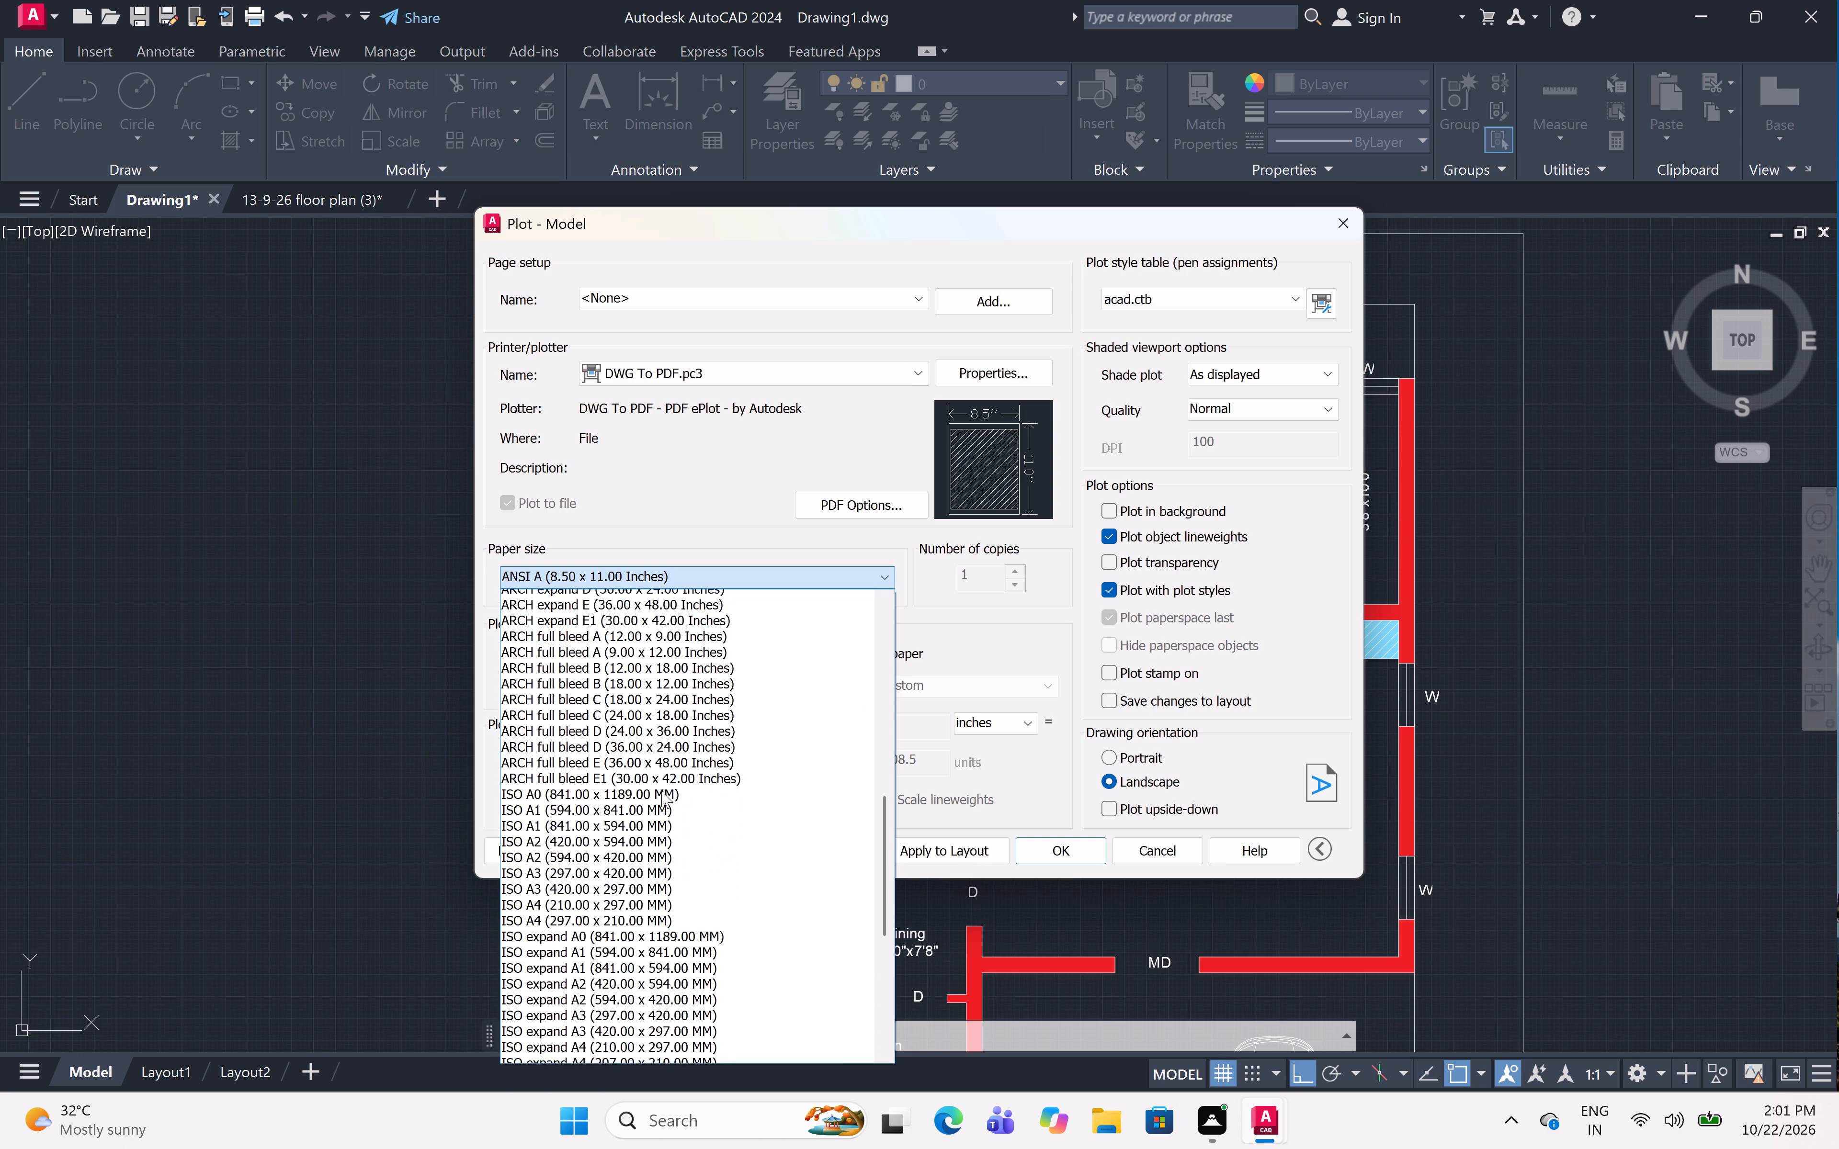
click(594, 880)
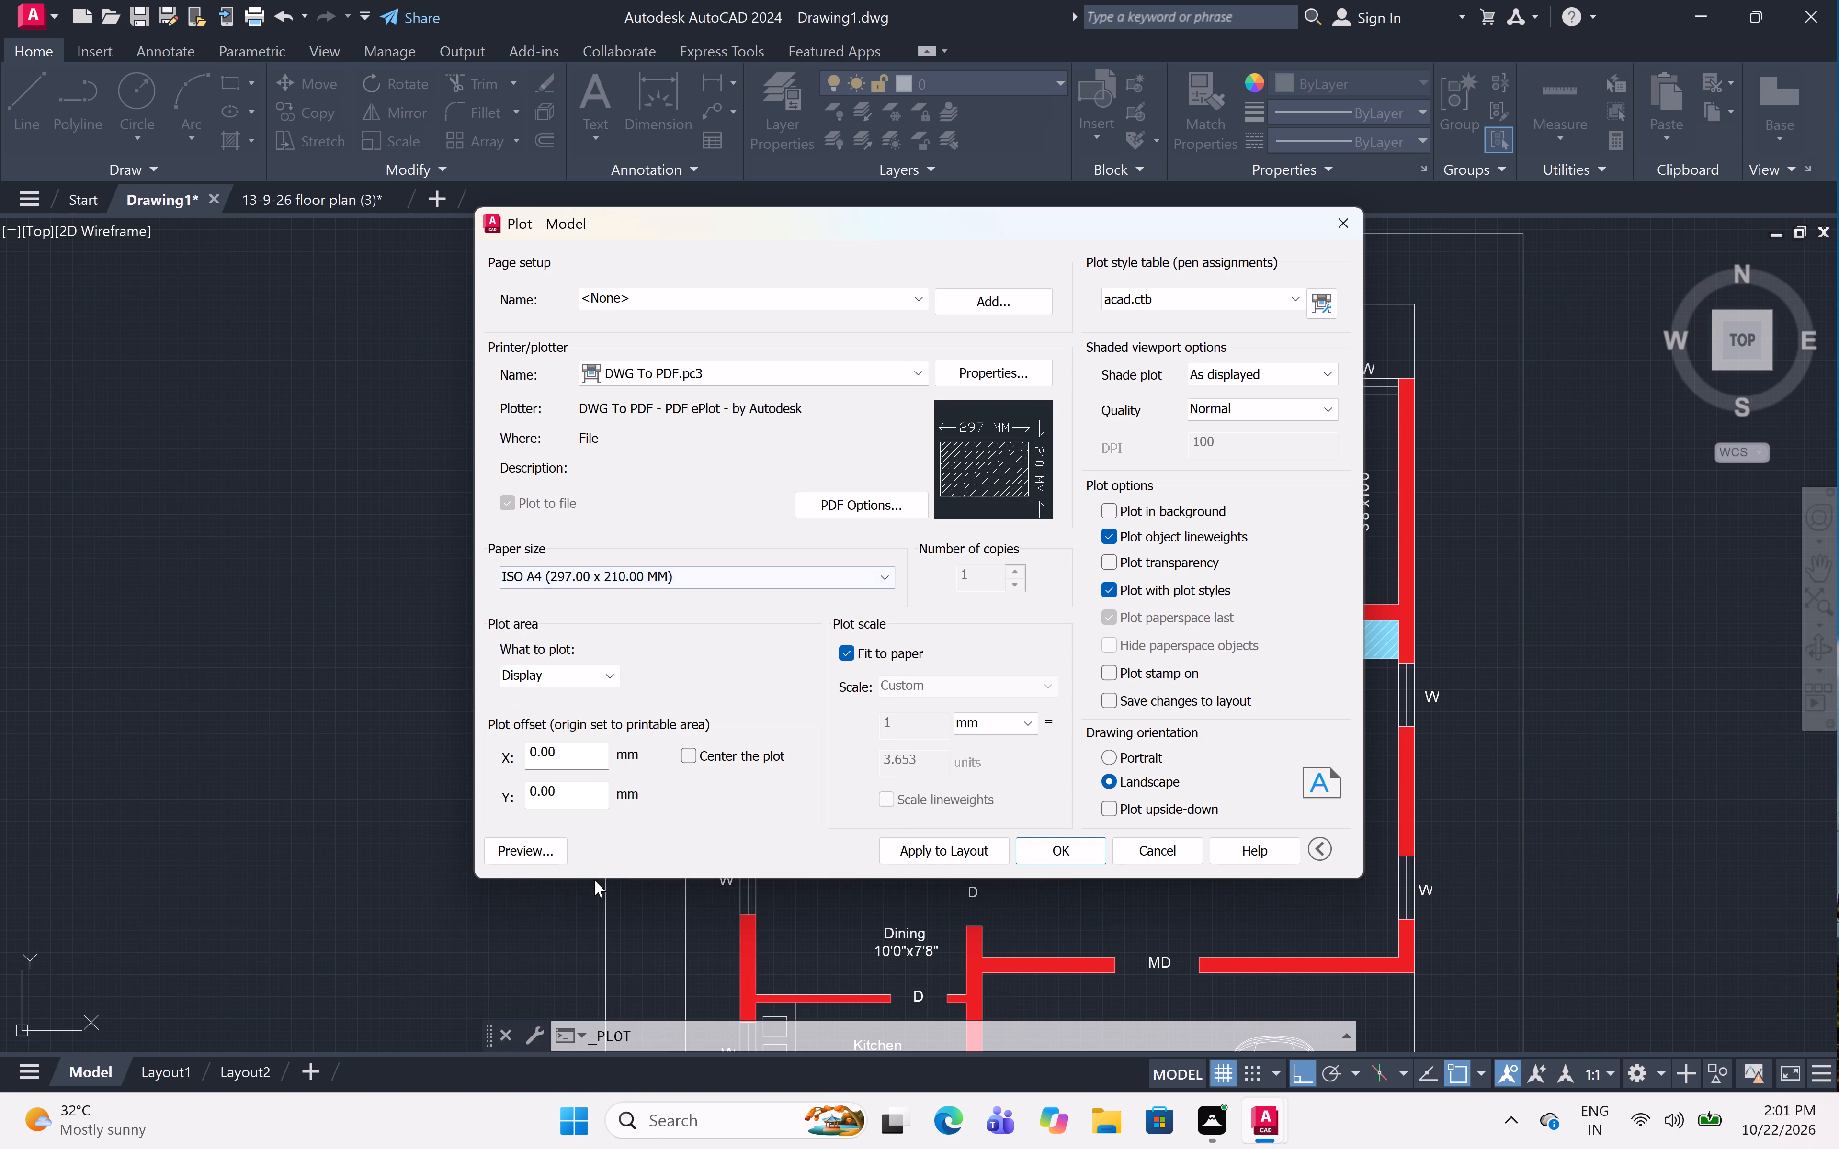
Set the plot area to a window around the floor plan's outer rectangular border, and apply the setup to the layout.
click(582, 664)
click(583, 682)
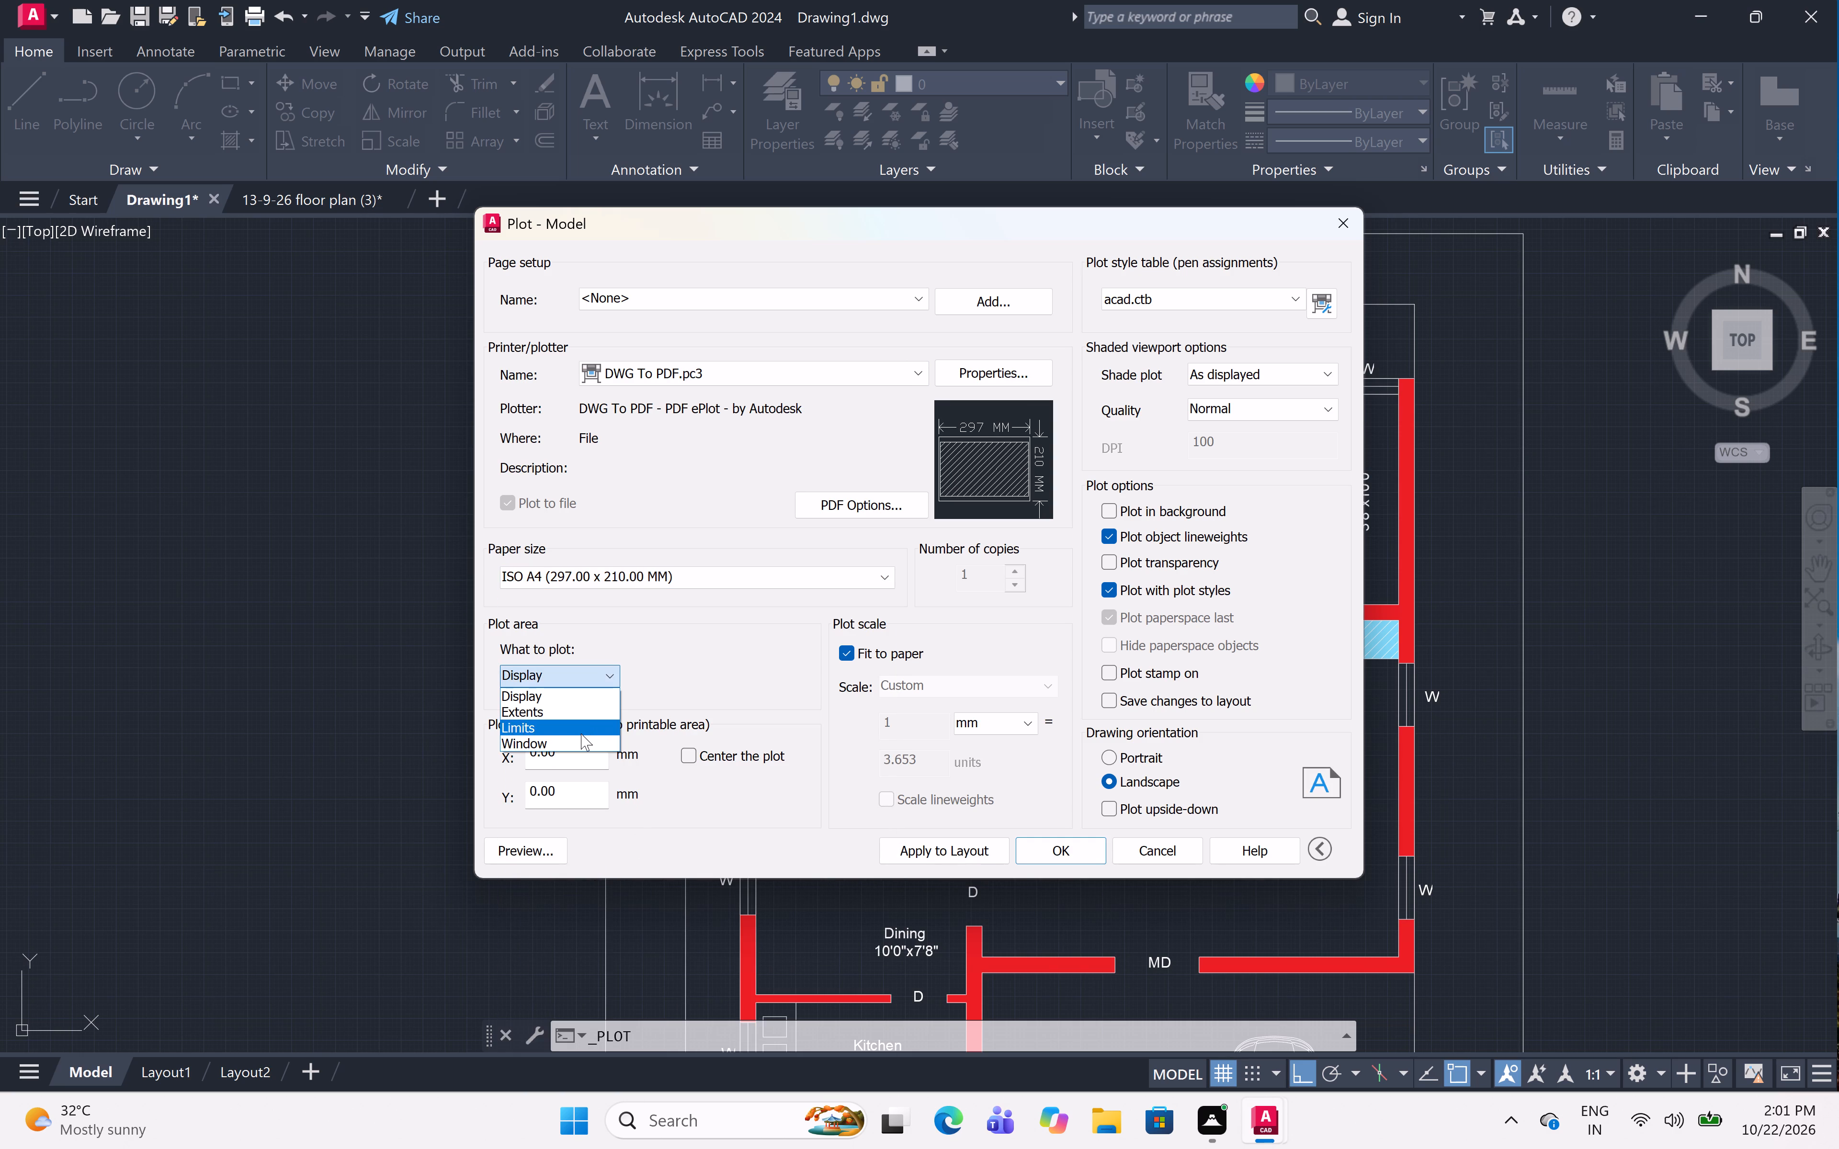
click(581, 733)
click(584, 673)
click(586, 749)
scroll(777, 393, down, 1)
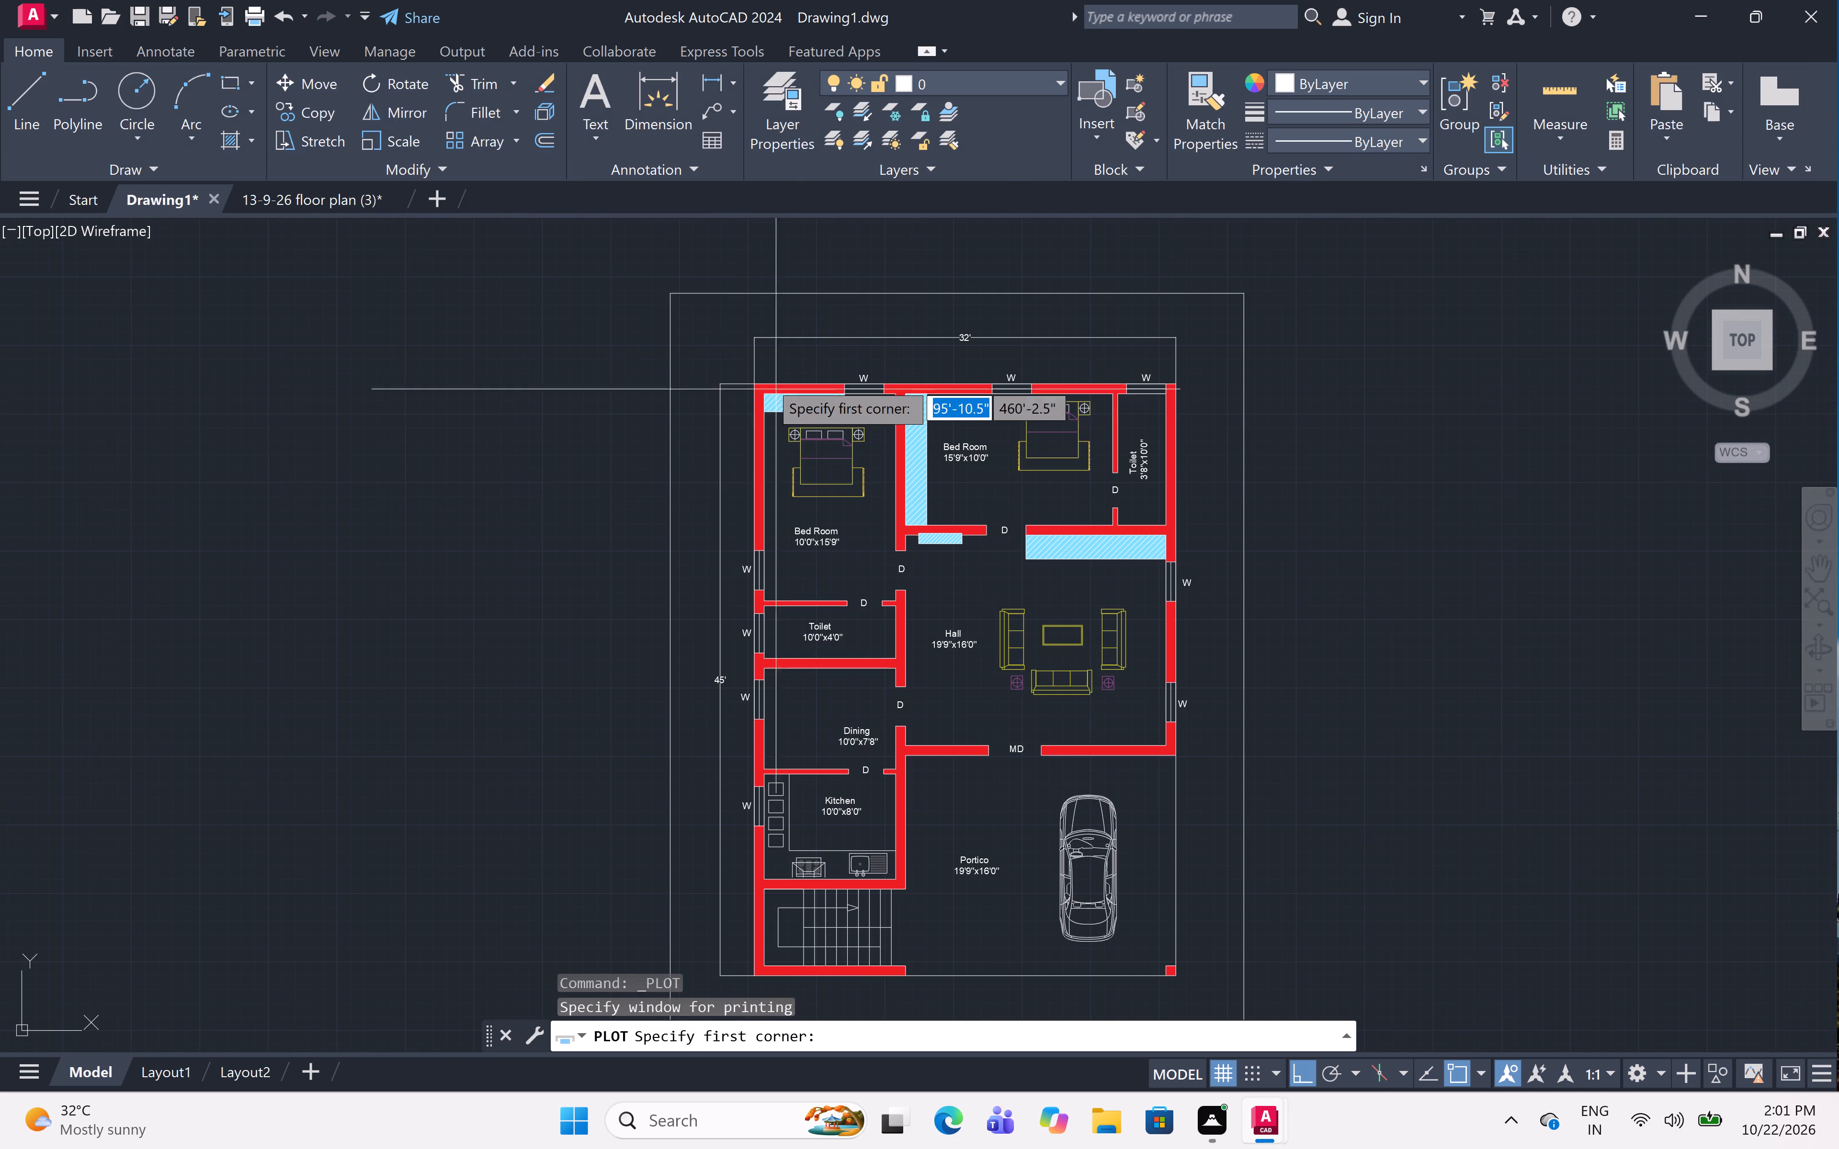
scroll(682, 290, down, 1)
click(682, 289)
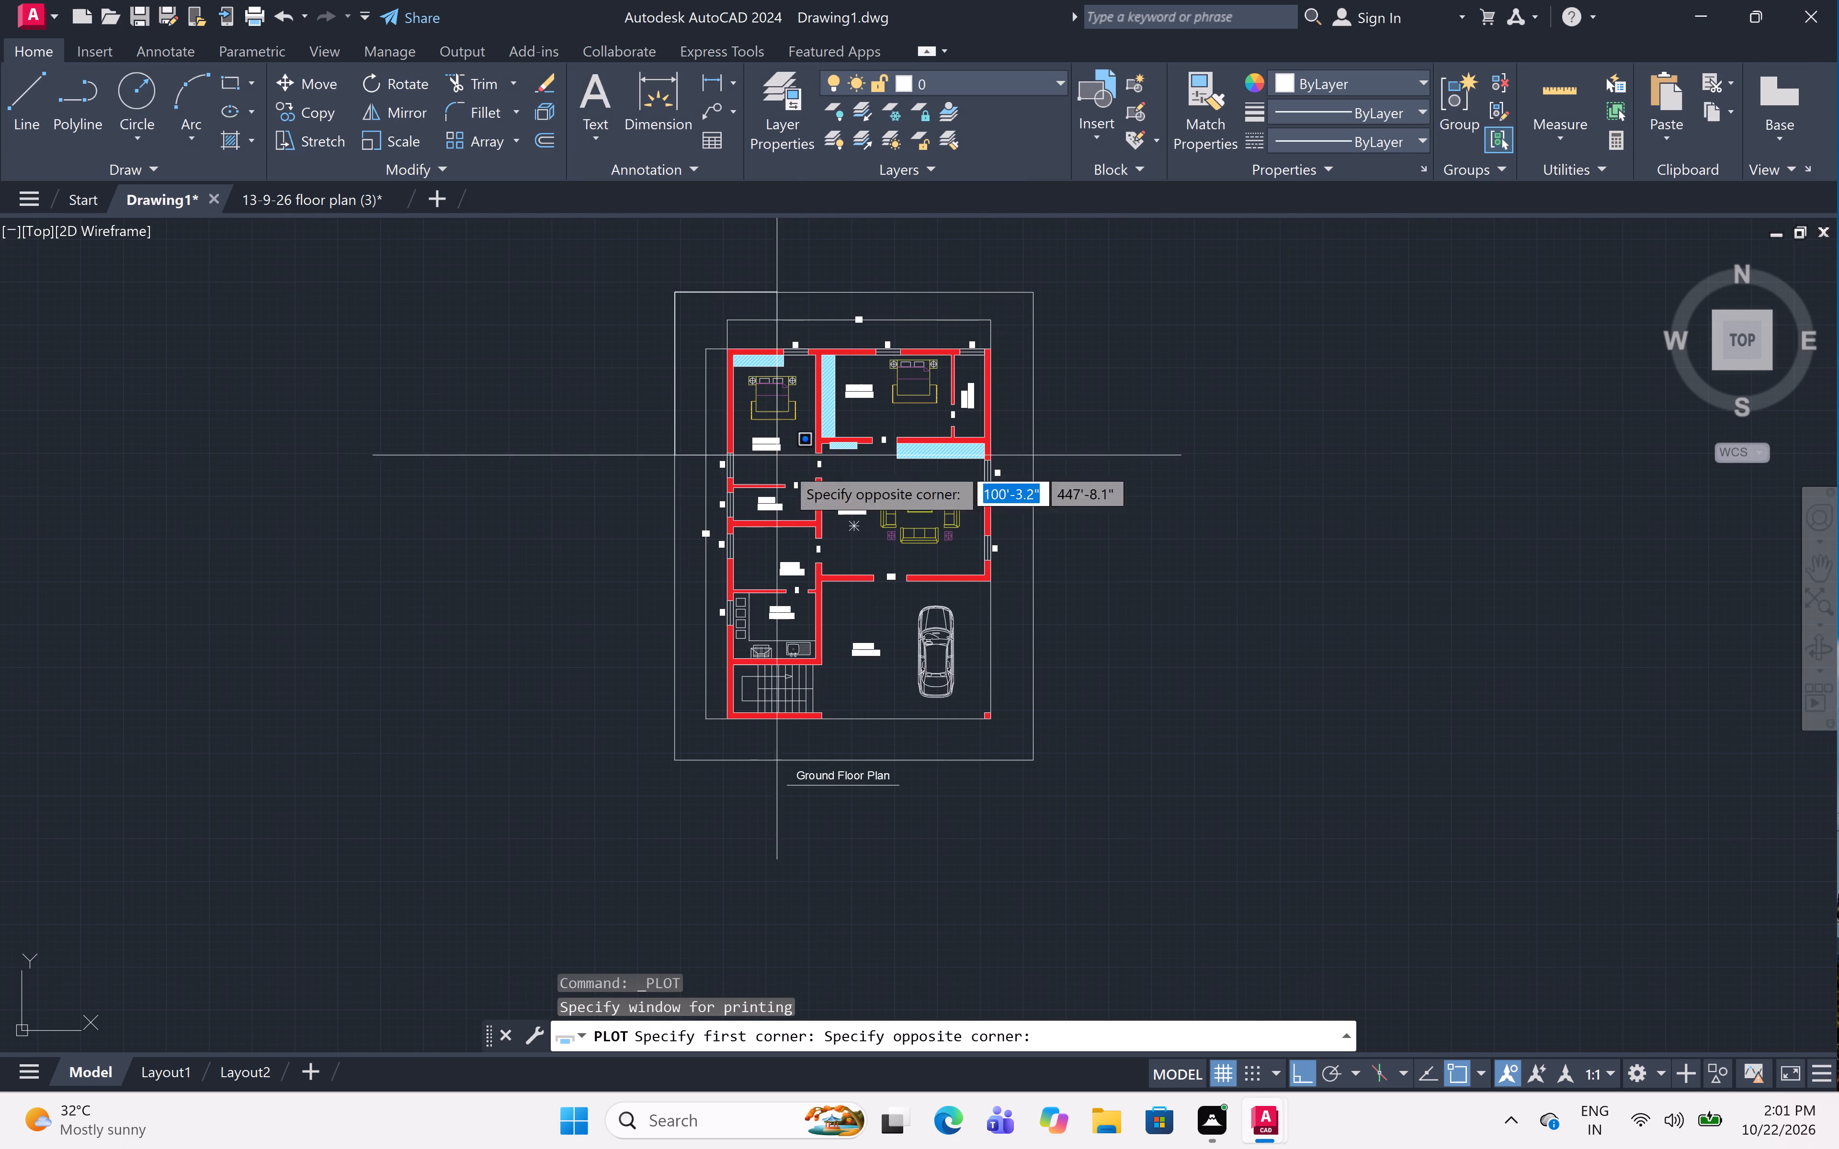
click(1039, 760)
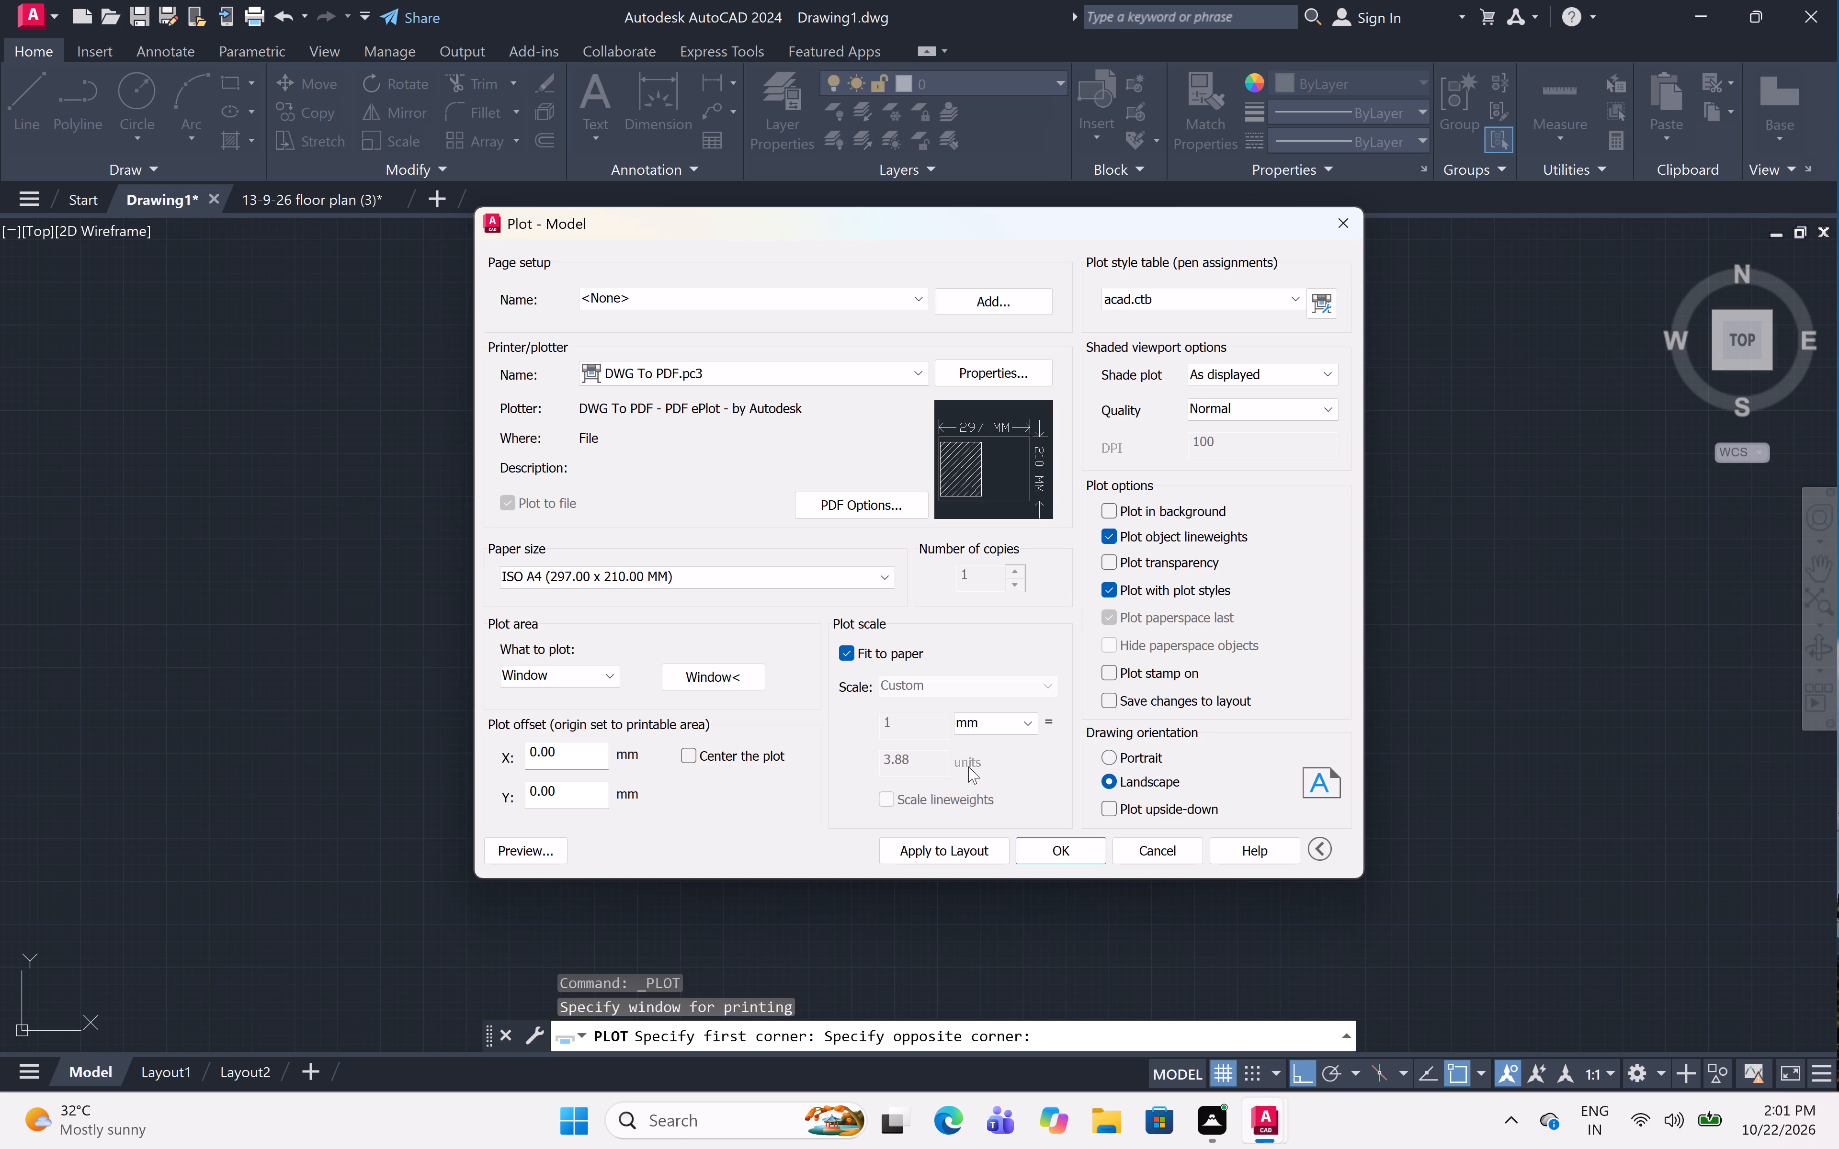
click(942, 844)
Preview the windowed plot and inspect the hatched areas up close, and leave the preview and plot setup without plotting.
click(516, 847)
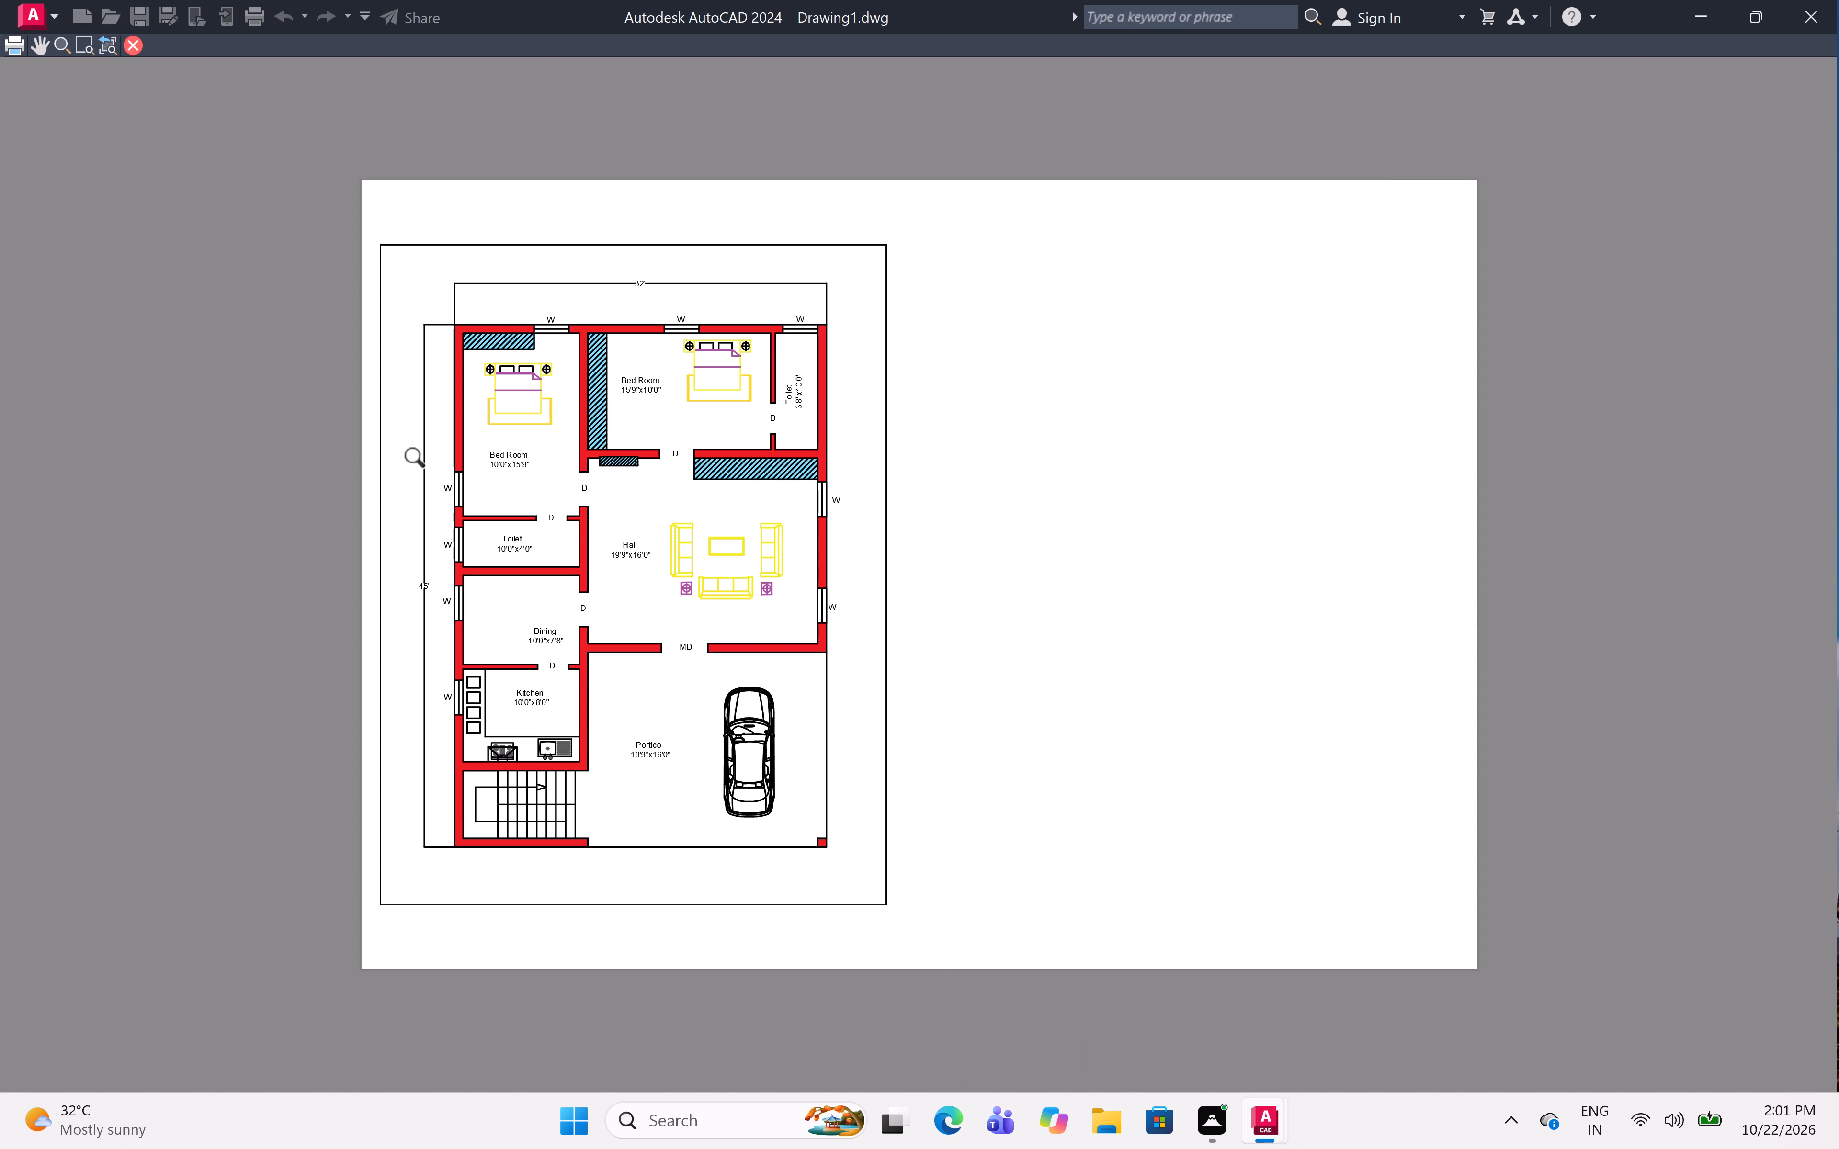
scroll(423, 305, up, 2)
scroll(839, 411, up, 3)
scroll(864, 450, up, 2)
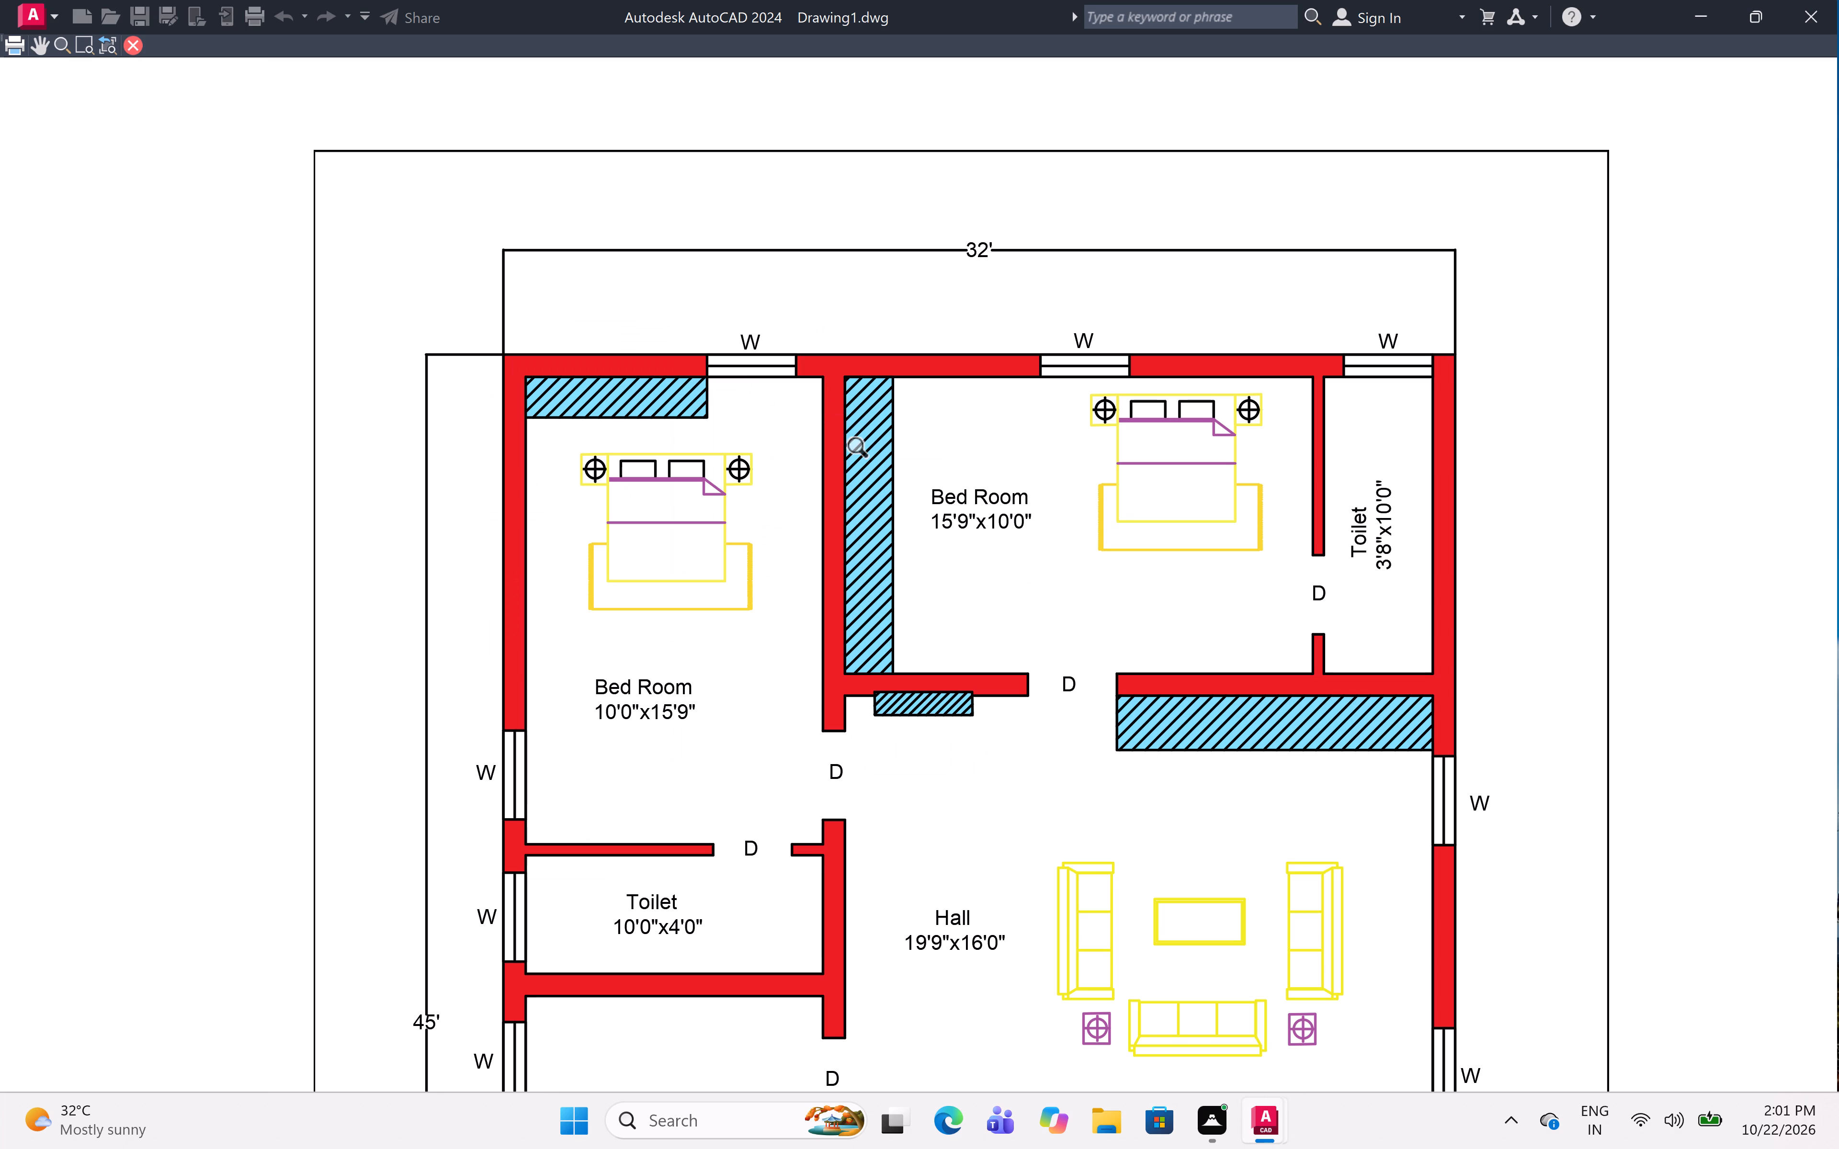
scroll(906, 448, down, 4)
scroll(919, 486, up, 1)
right_click(1023, 437)
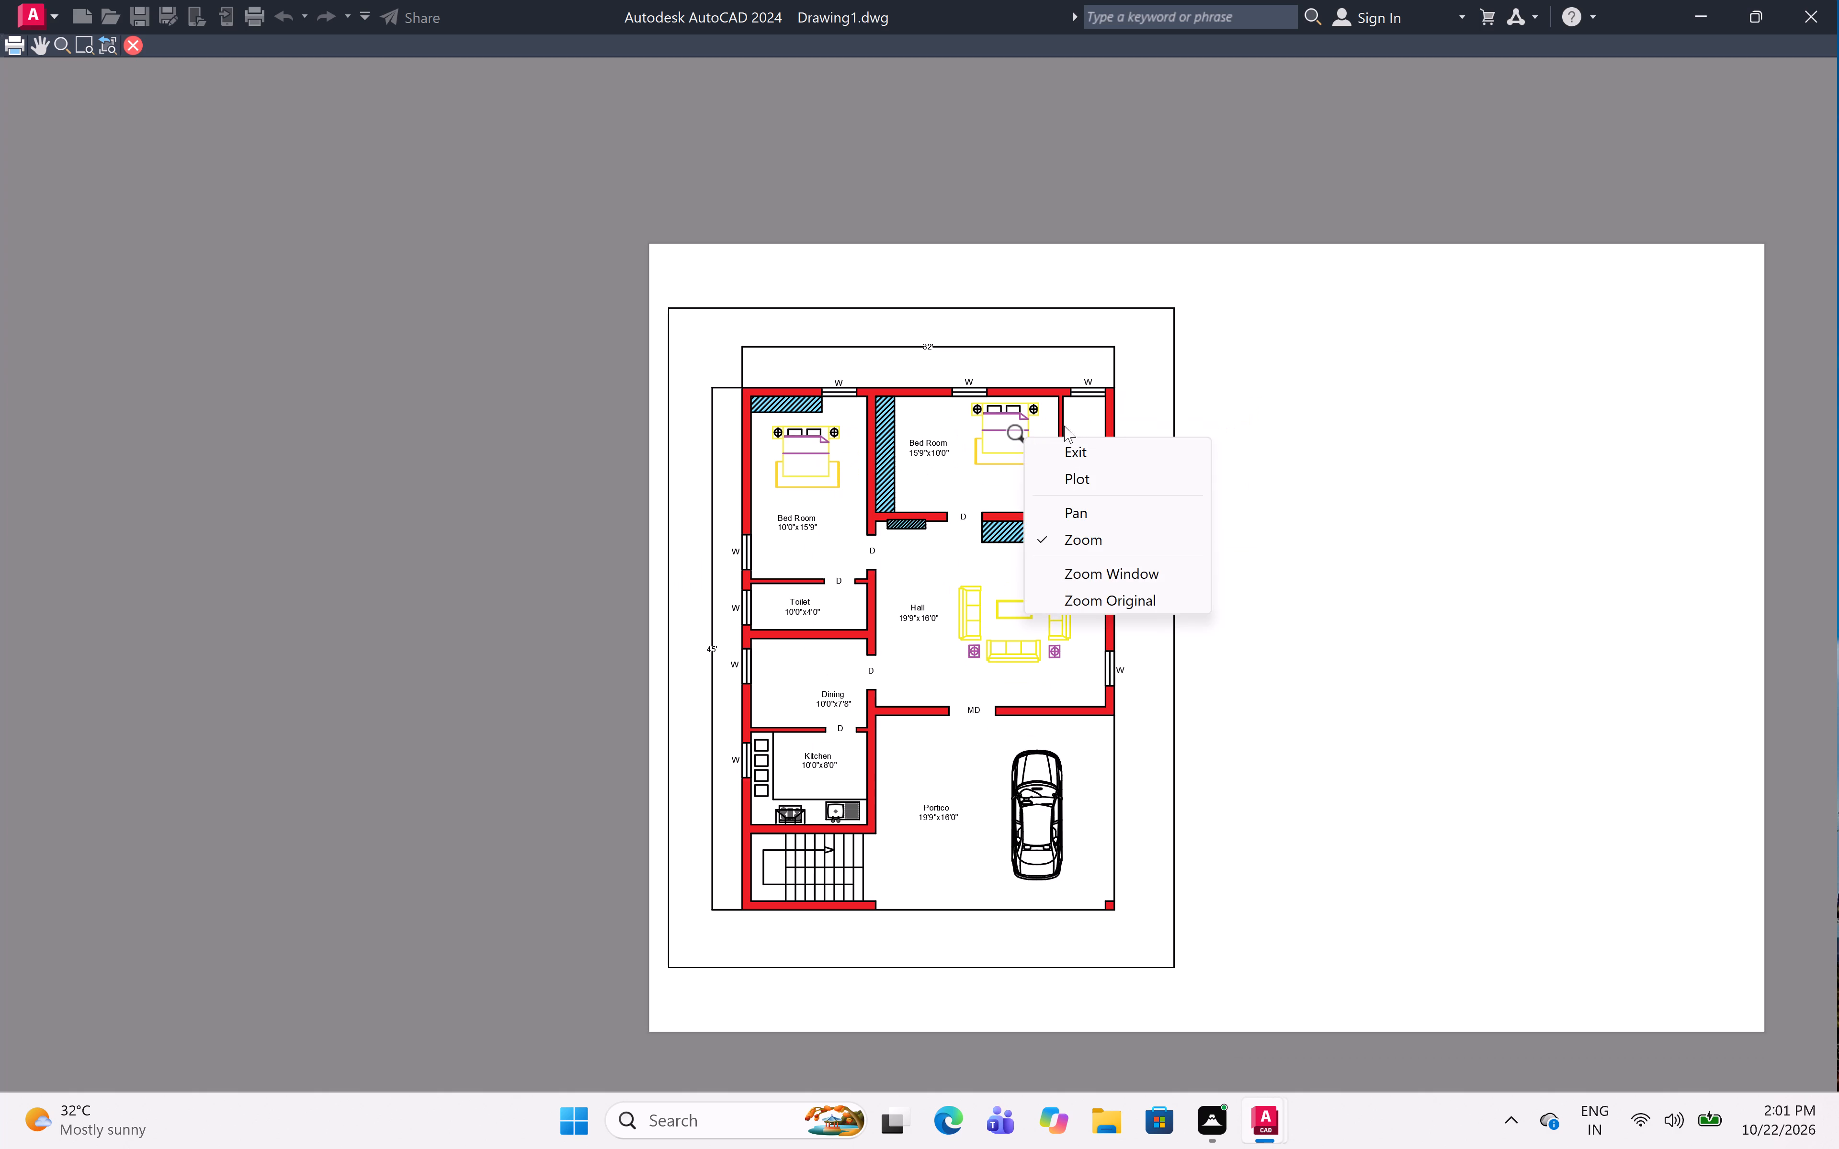
click(1137, 446)
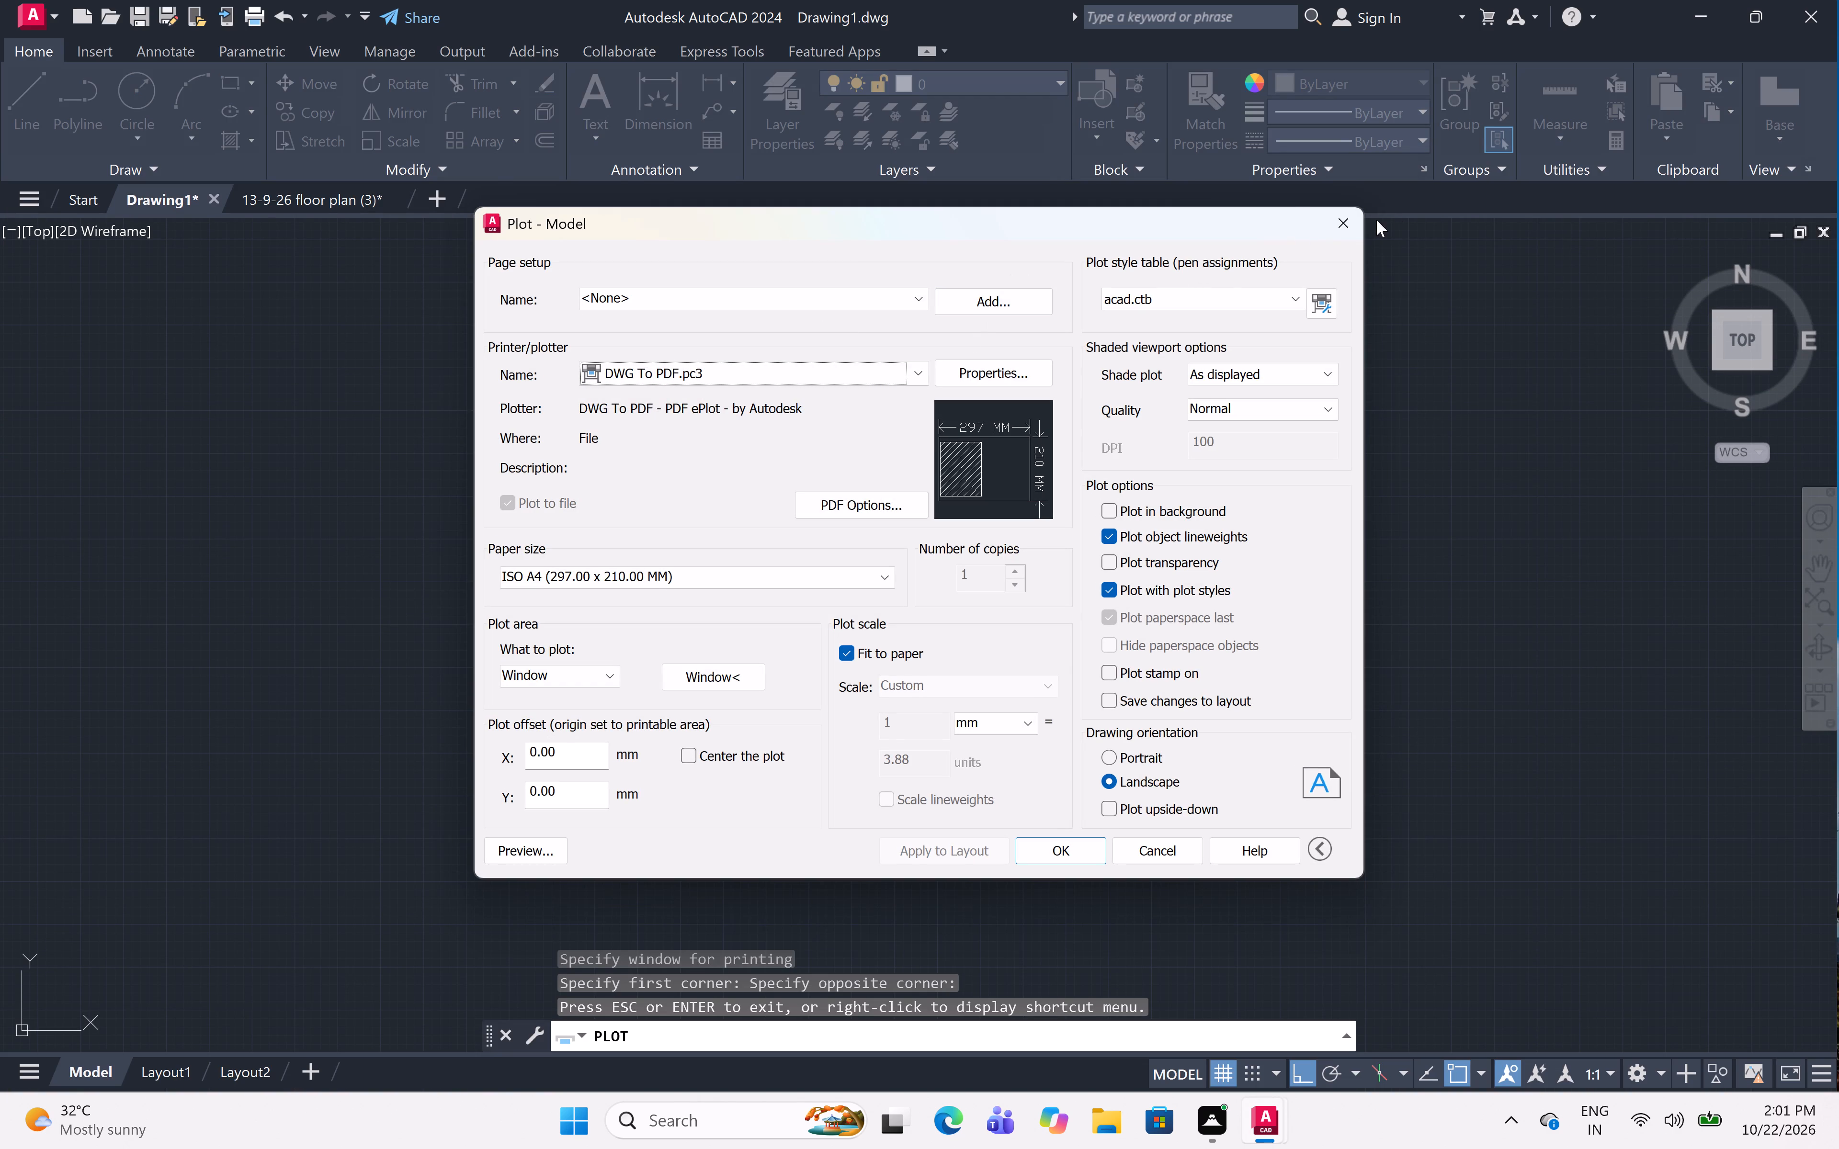
click(1353, 224)
Change the background colour of the four light-blue hatches in the bedrooms and hall to 131.
scroll(789, 394, up, 3)
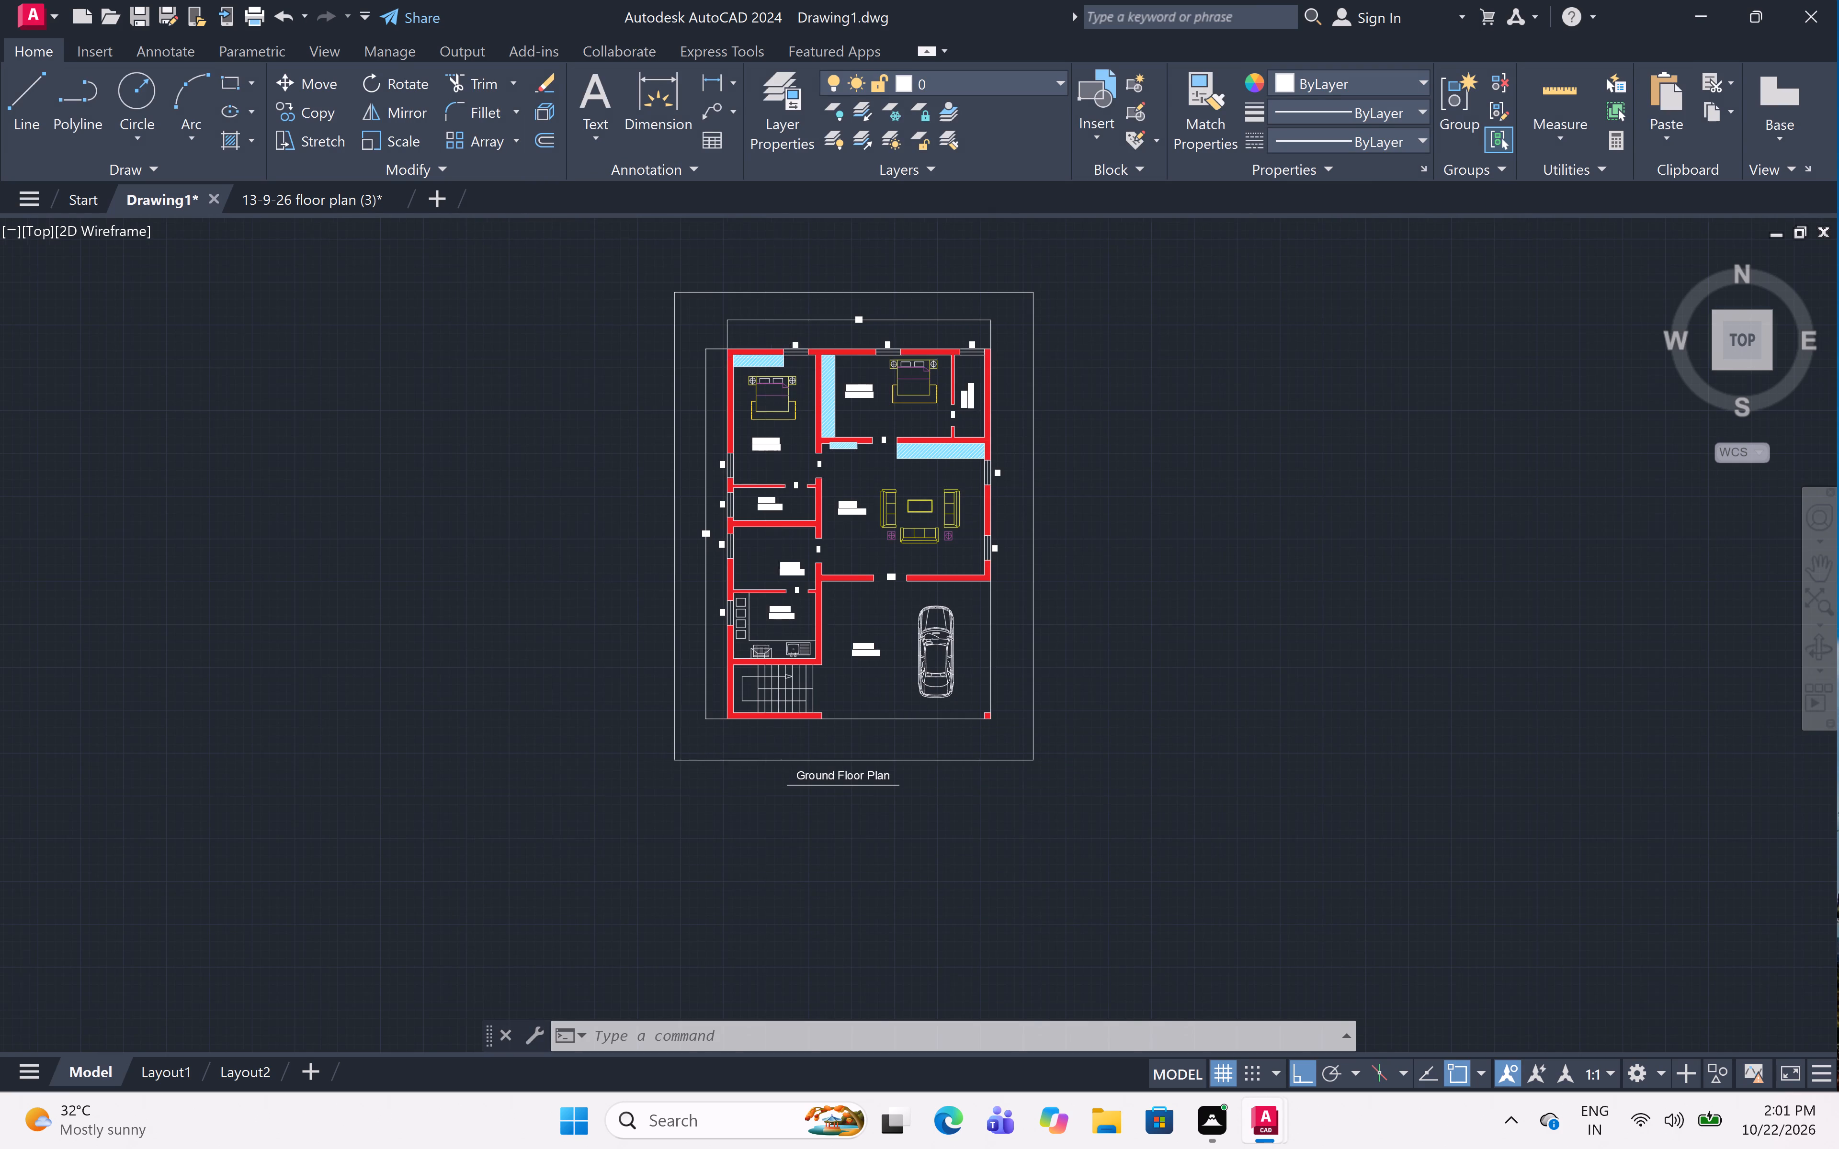
scroll(829, 414, up, 2)
click(982, 513)
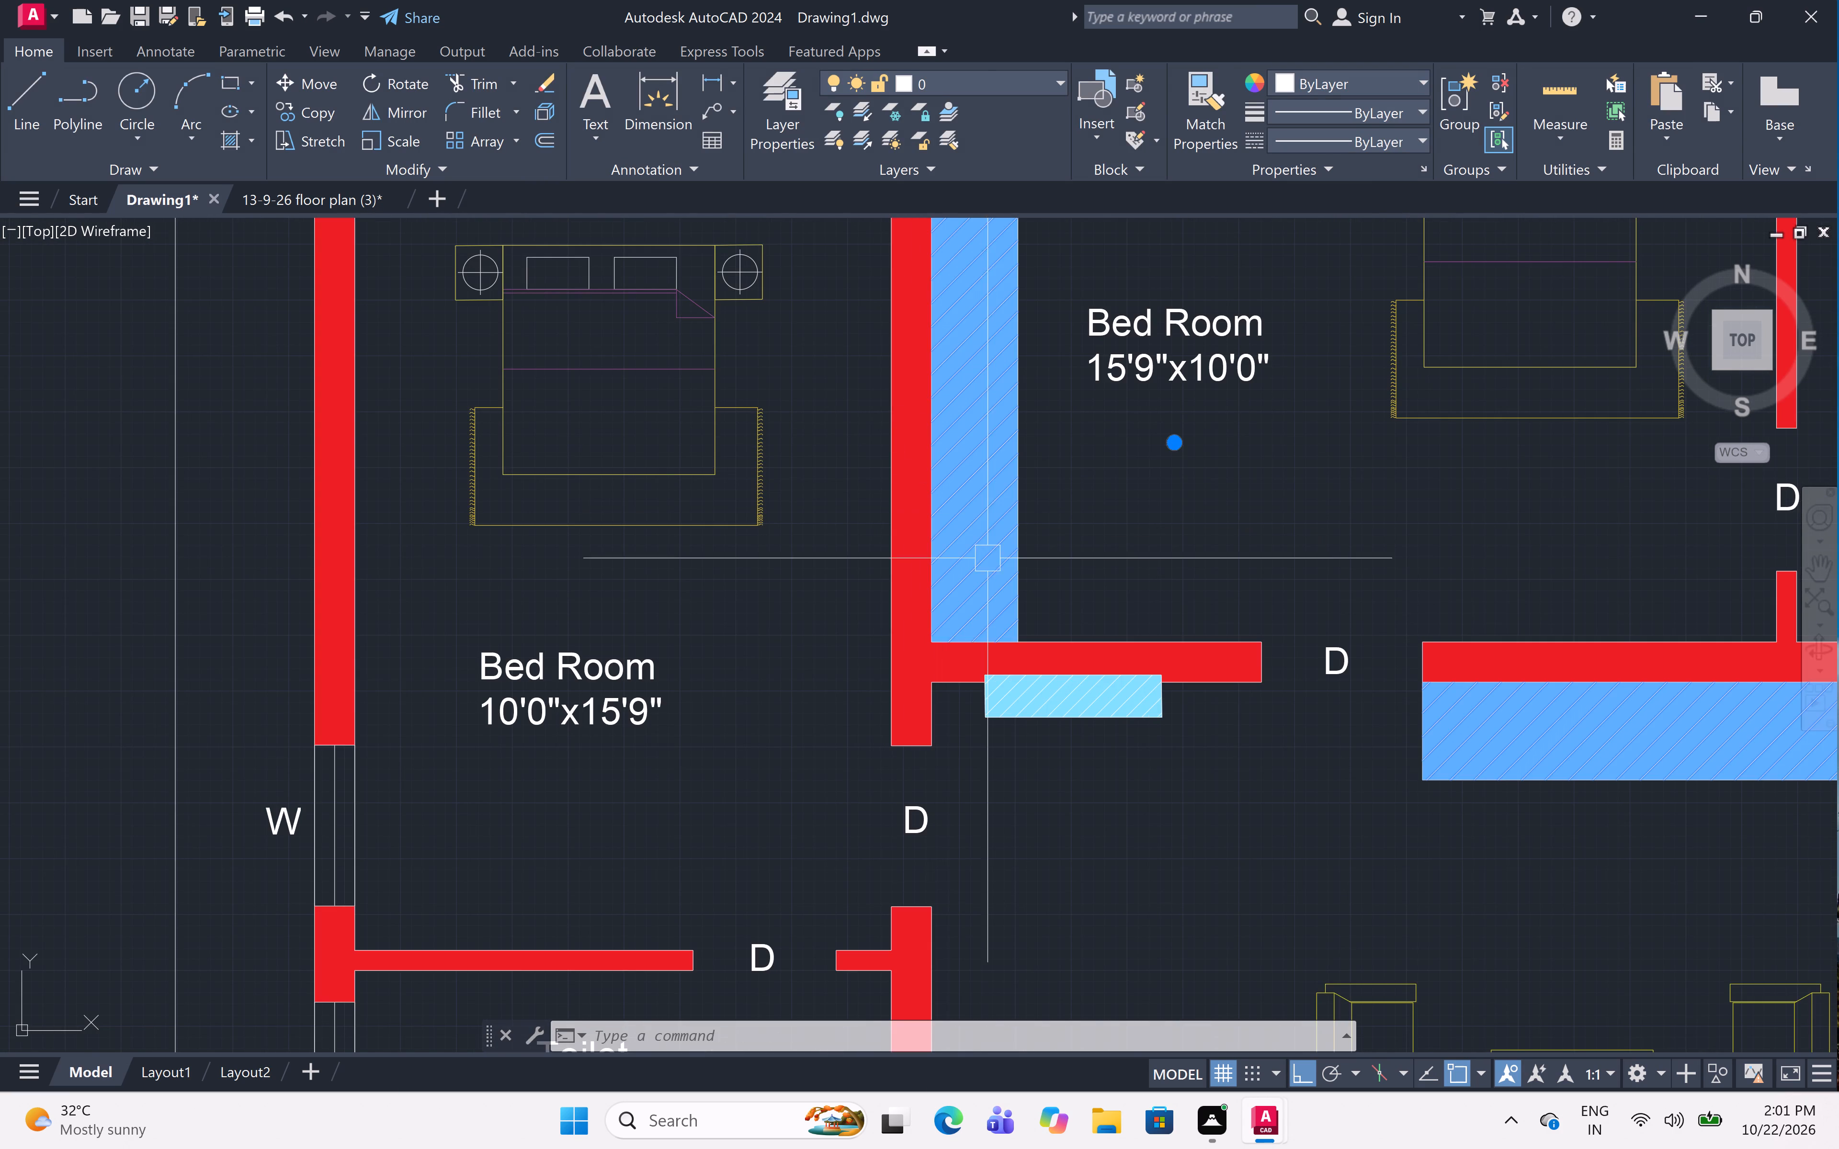
click(1088, 691)
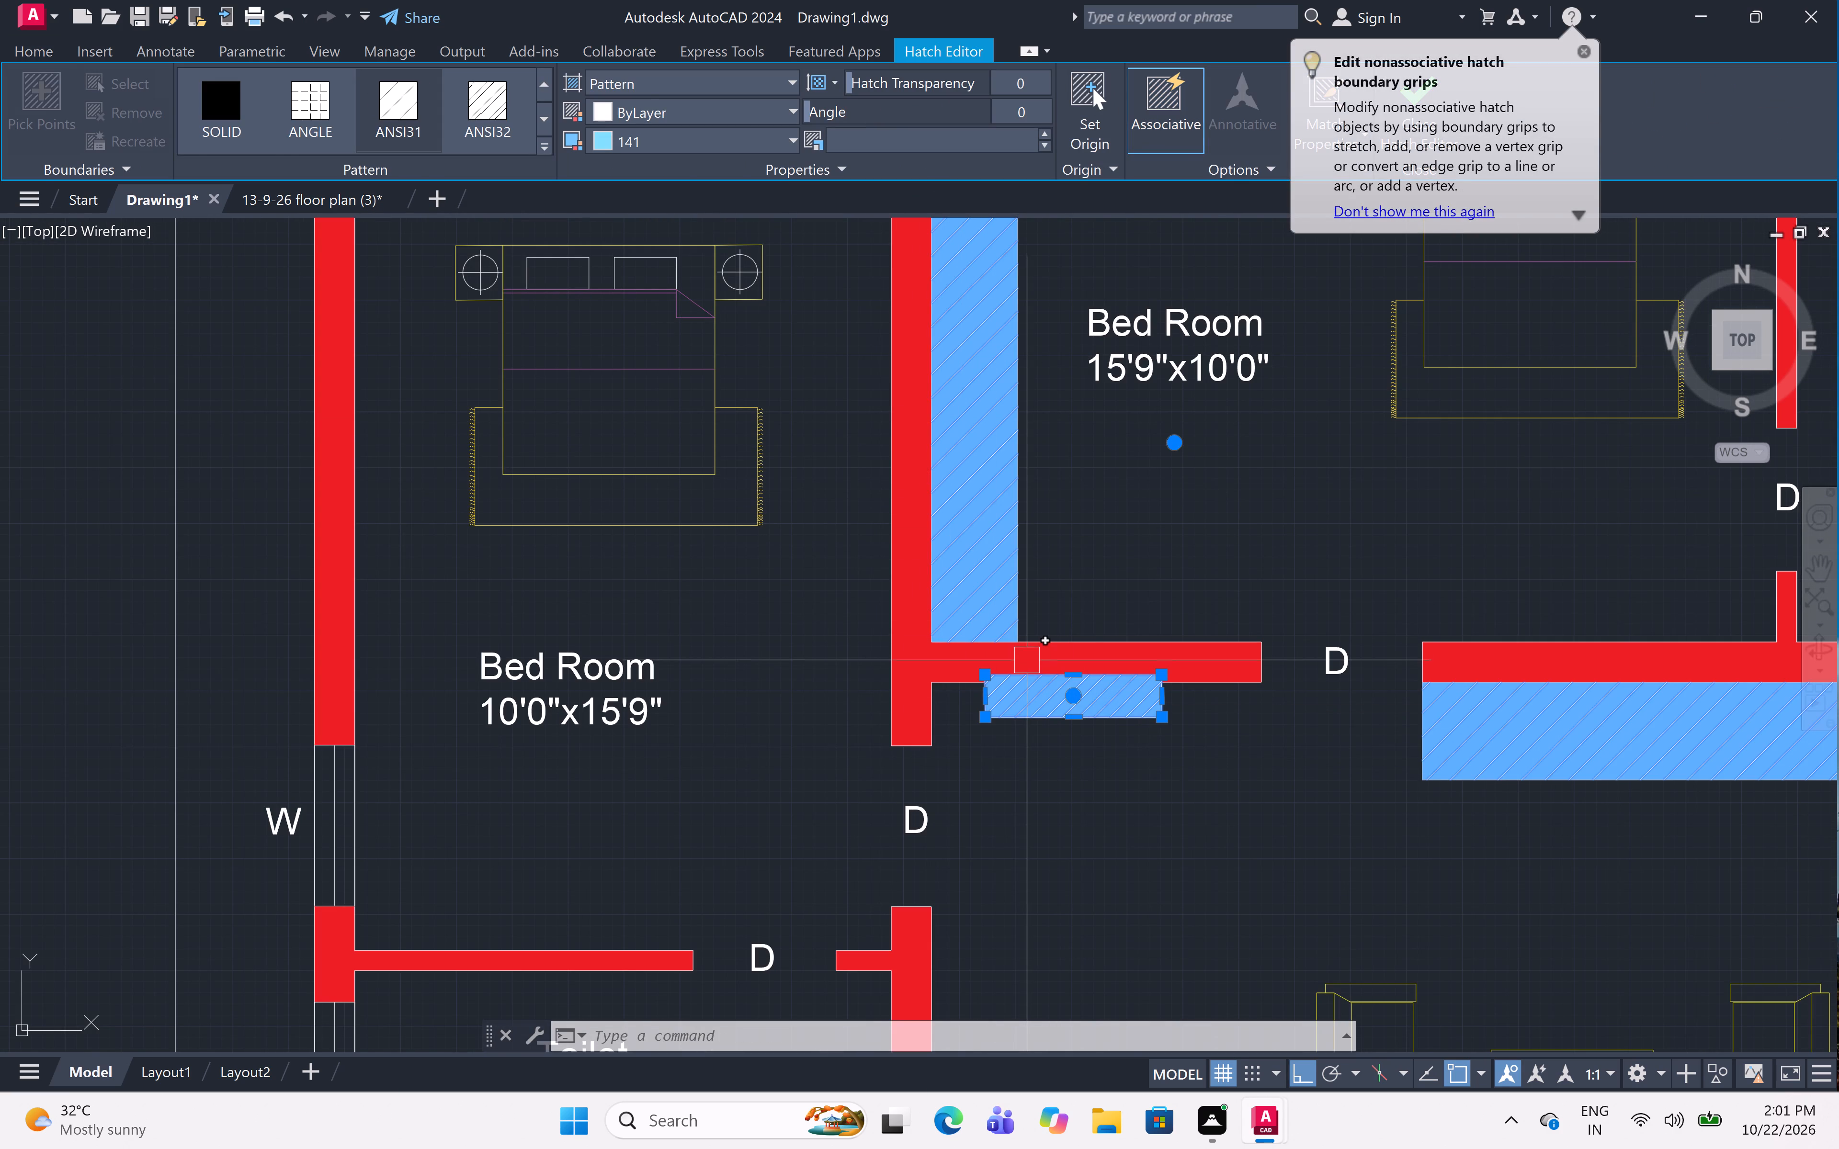
key(Escape)
scroll(1023, 696, up, 3)
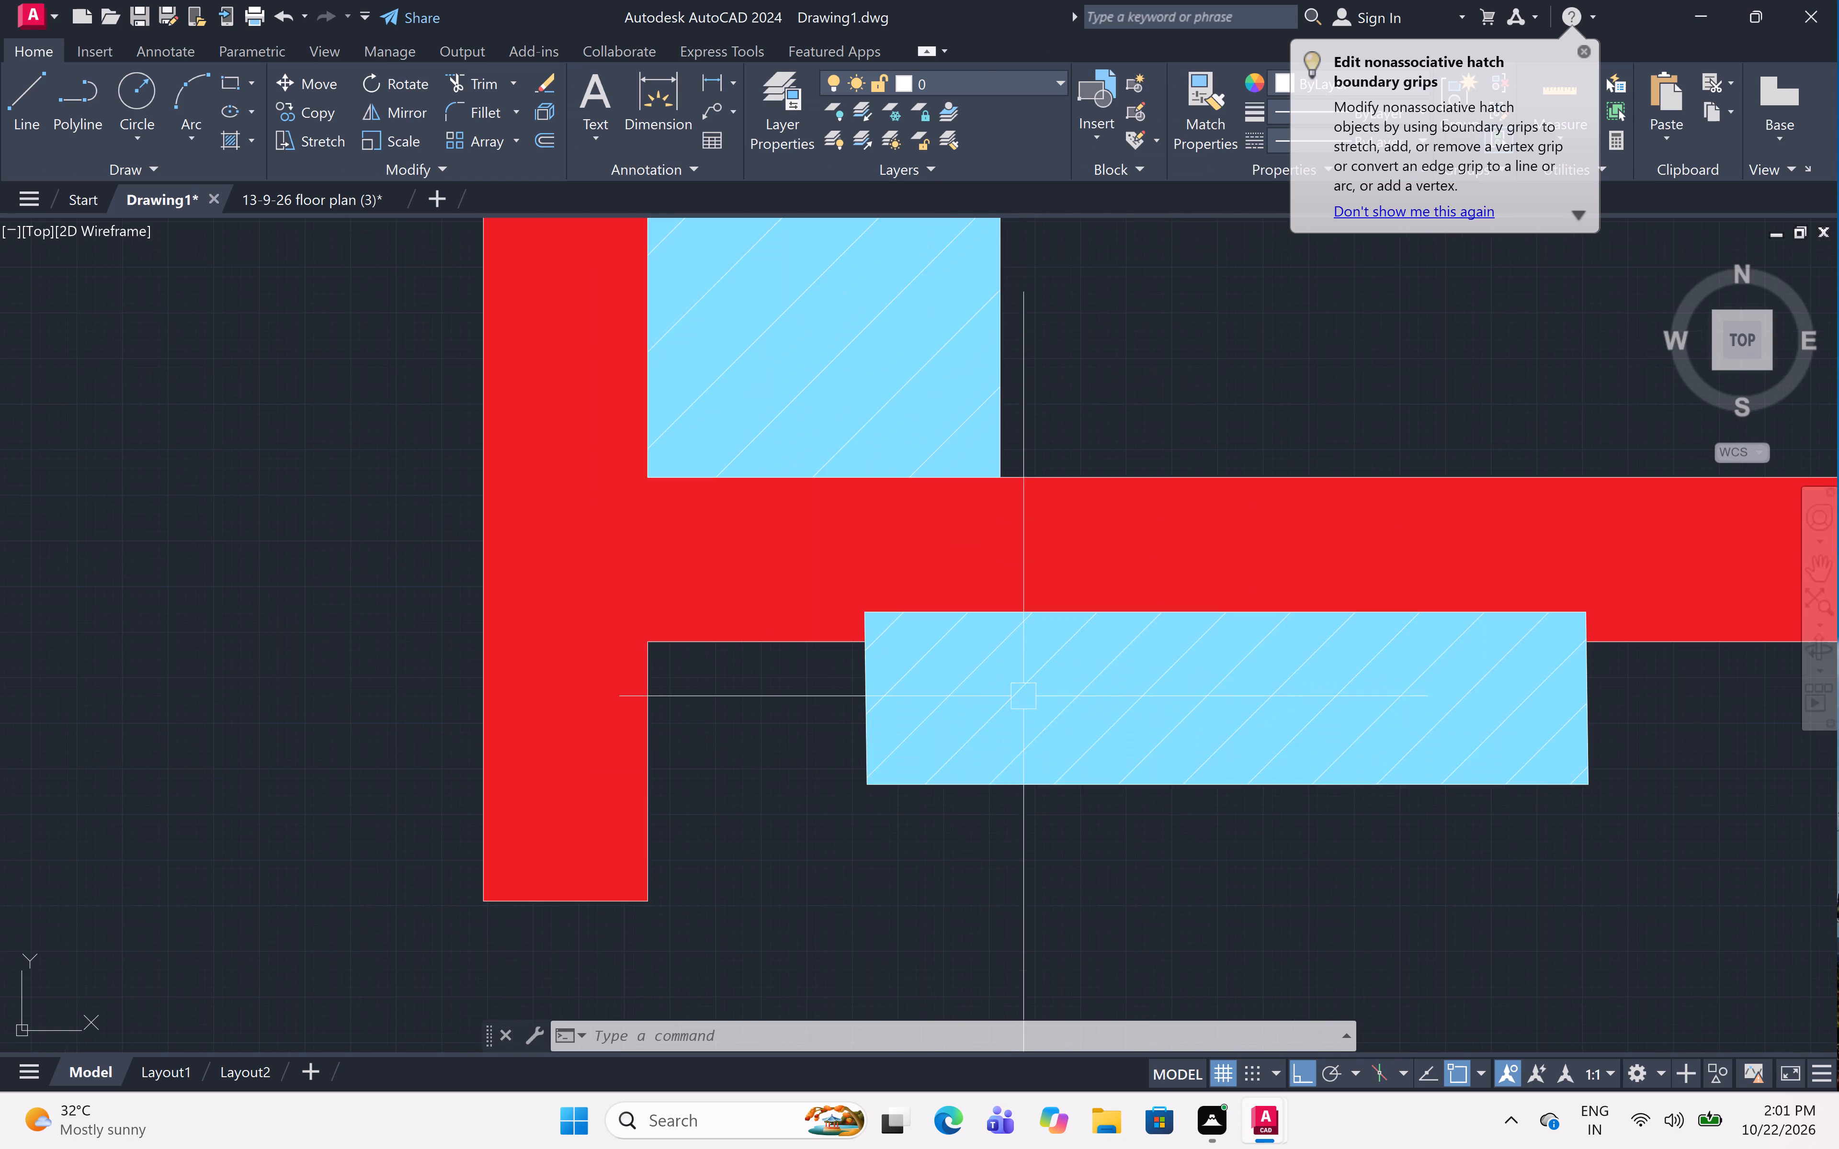
click(1023, 696)
scroll(985, 646, down, 3)
click(882, 417)
scroll(880, 444, down, 4)
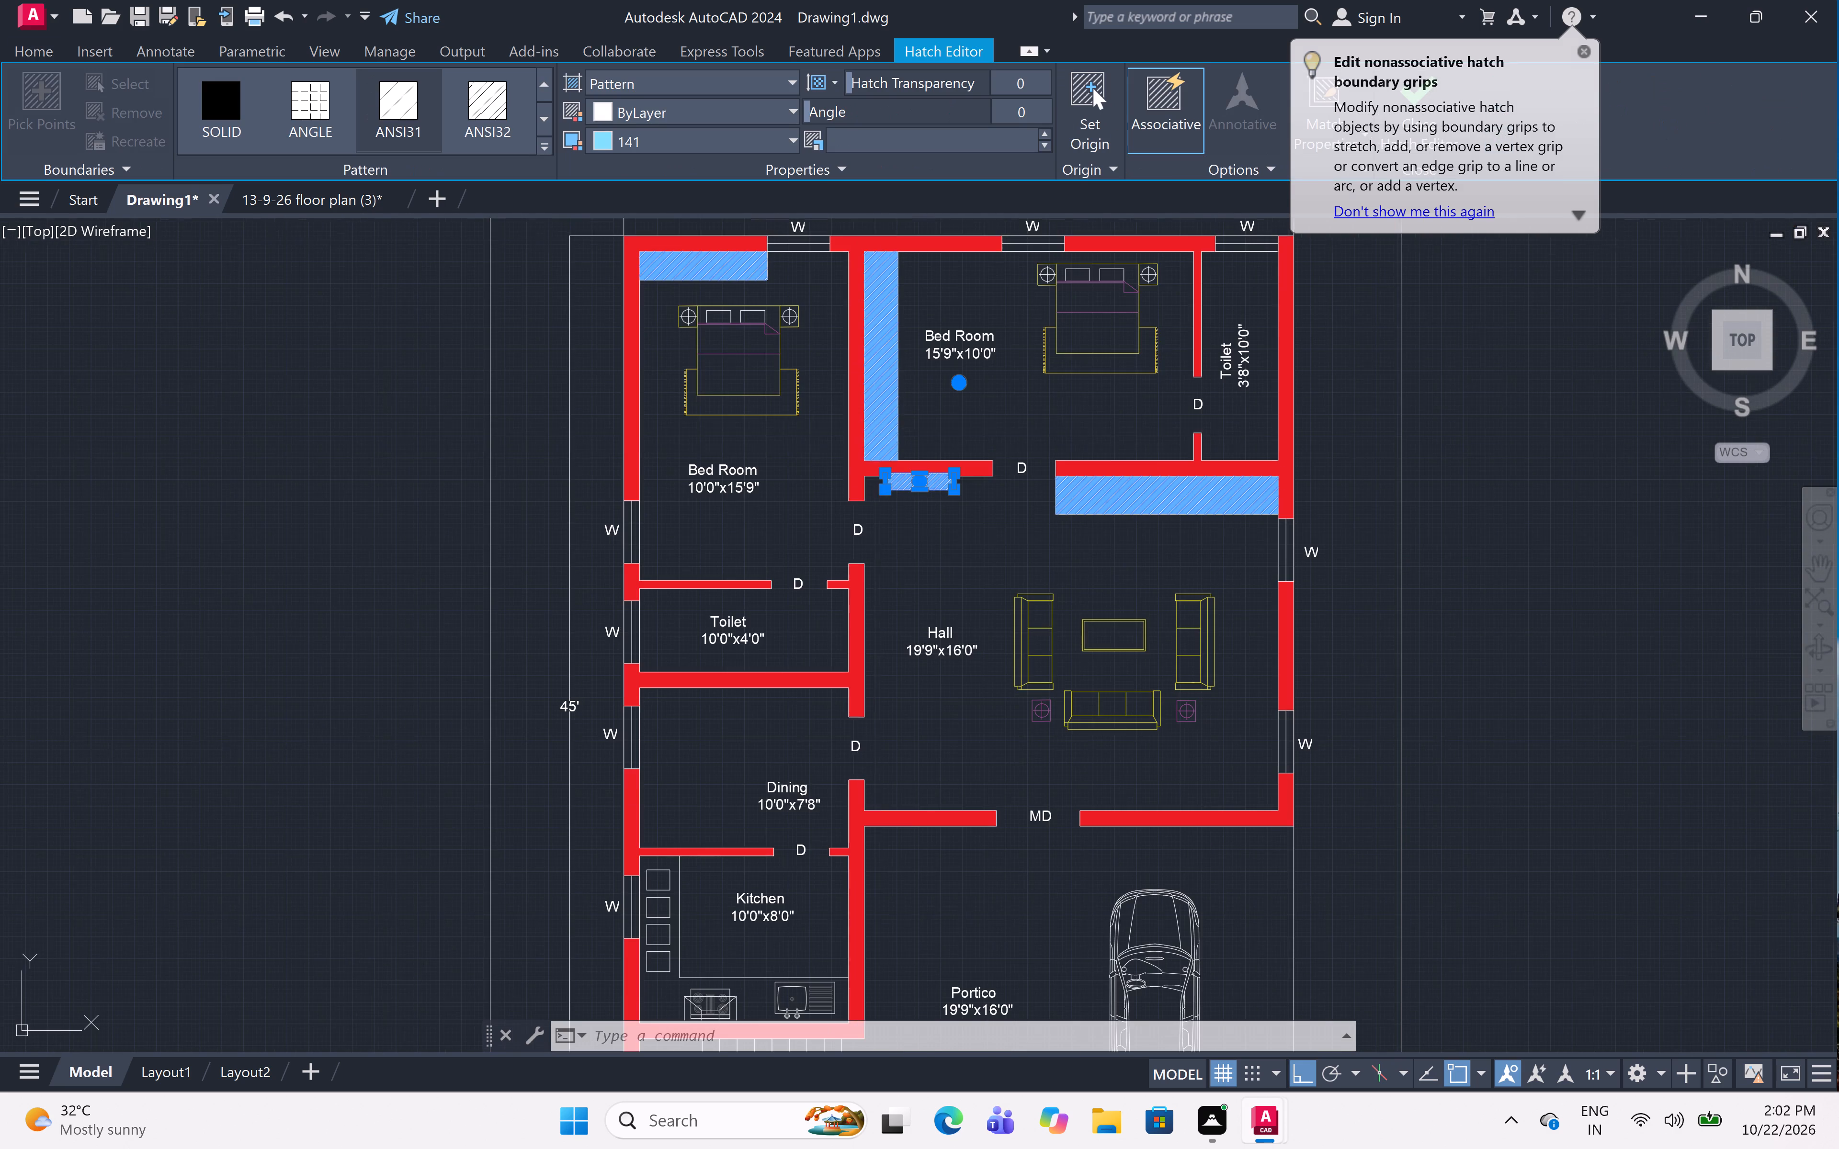
drag(696, 134, 696, 141)
click(630, 403)
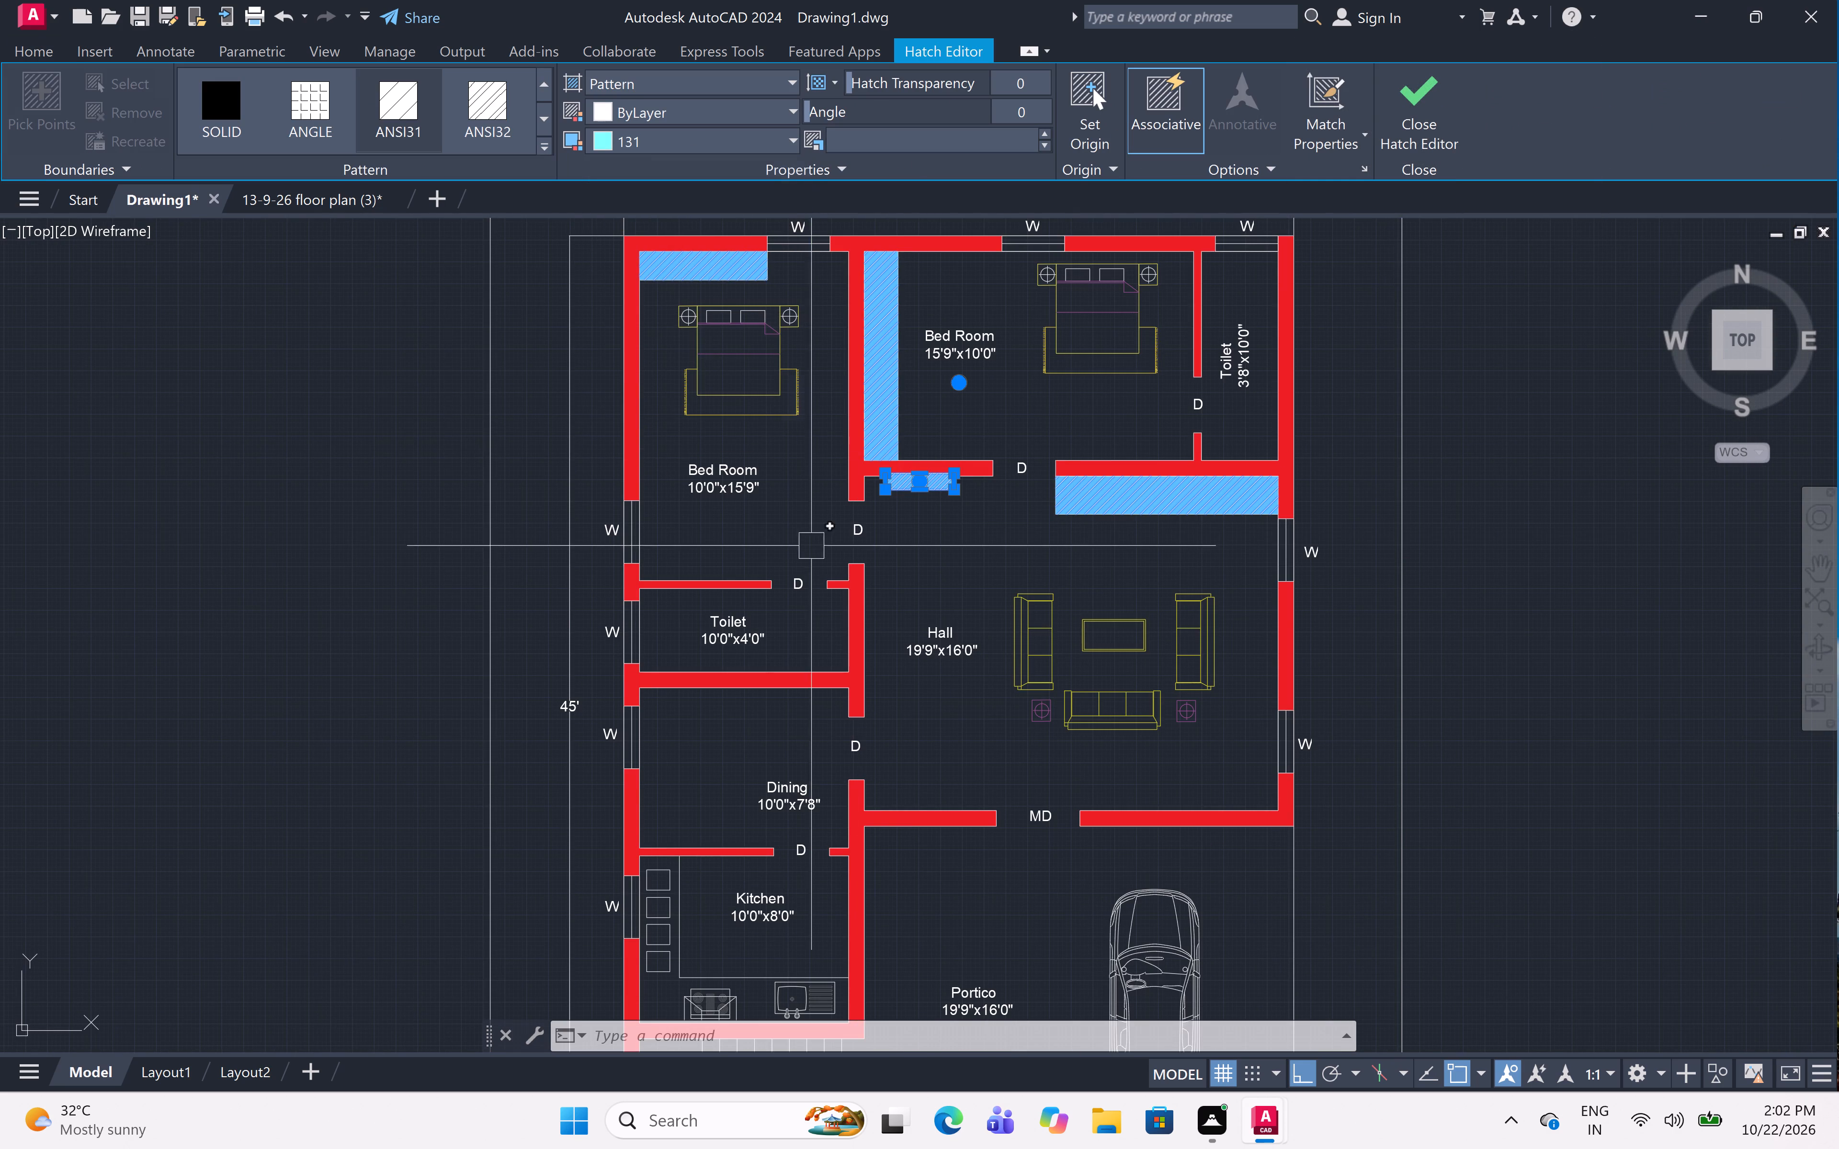
key(Escape)
Reopen the plot setup, center the plot on the paper, check it in the preview, and apply it to the layout.
scroll(964, 620, down, 1)
middle_click(964, 618)
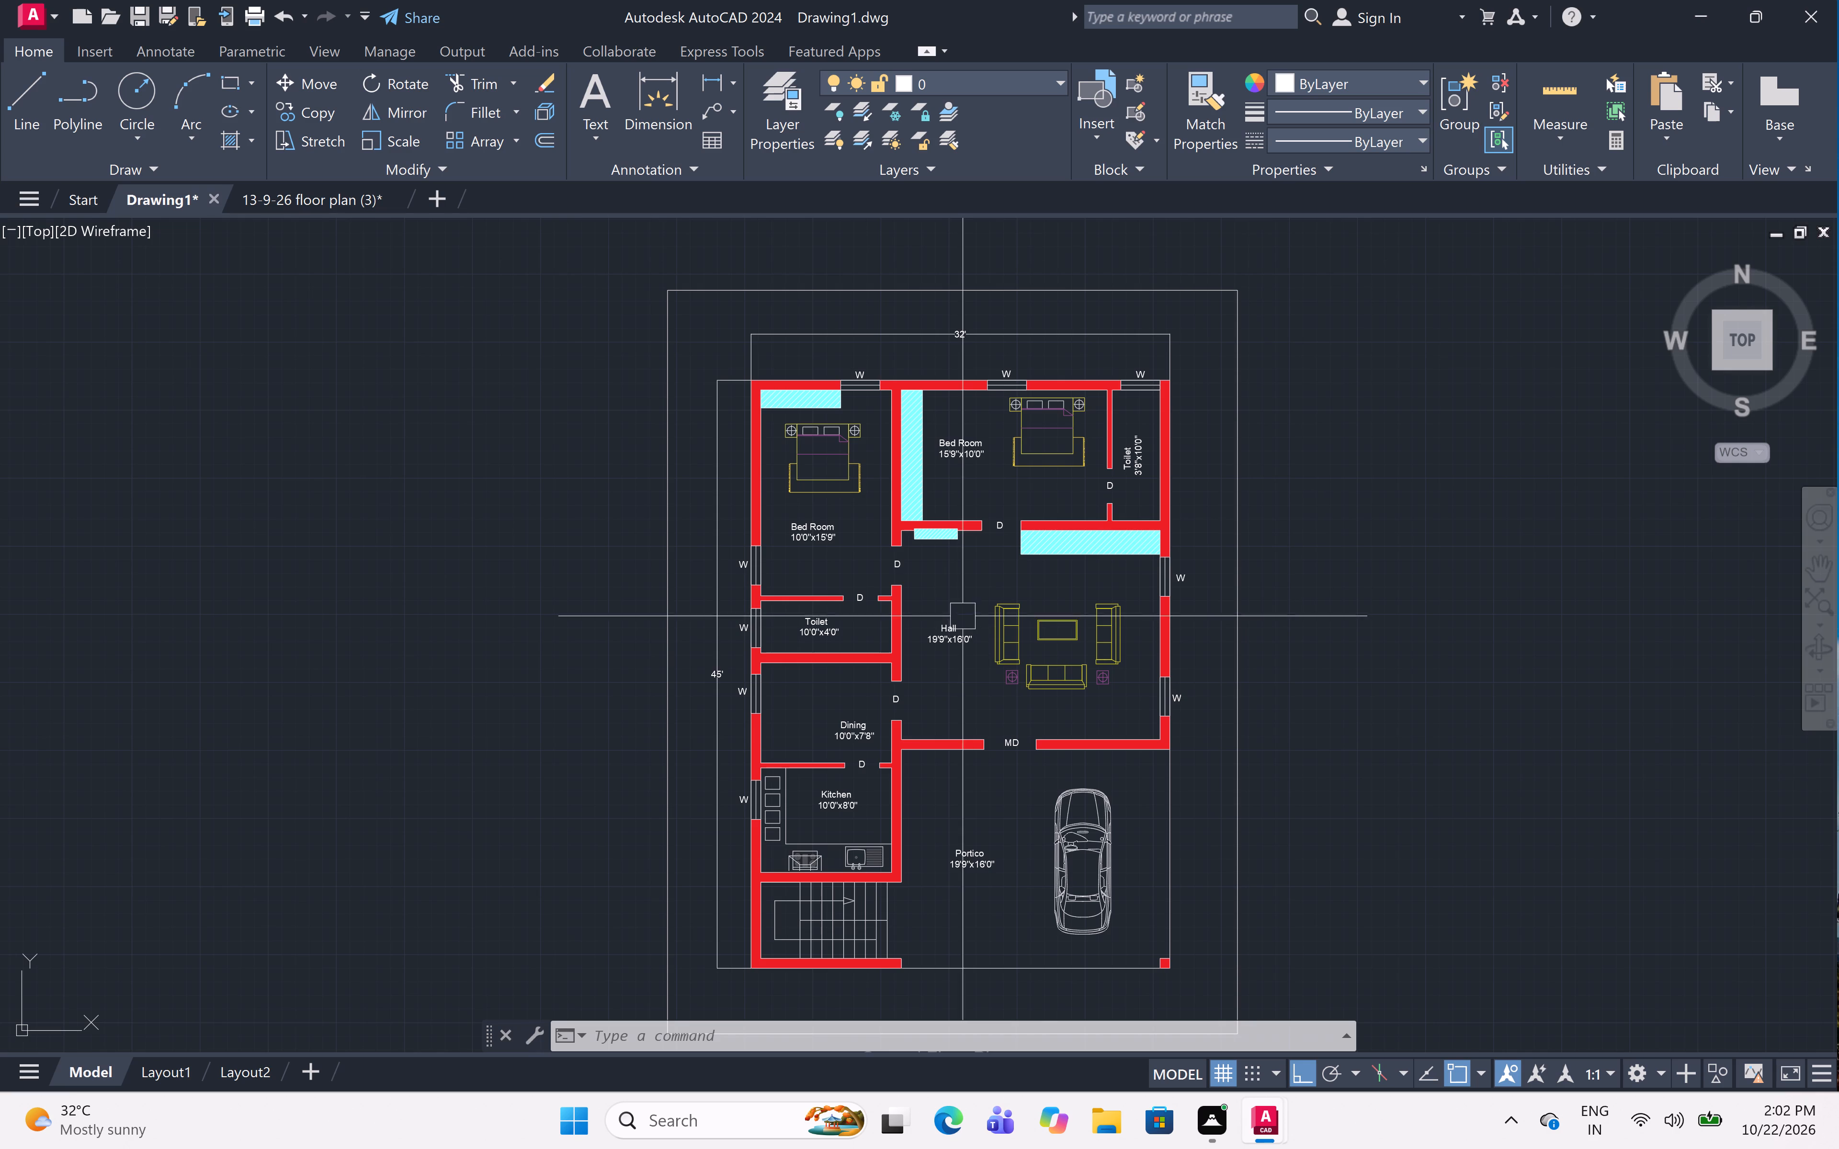
right_click(865, 279)
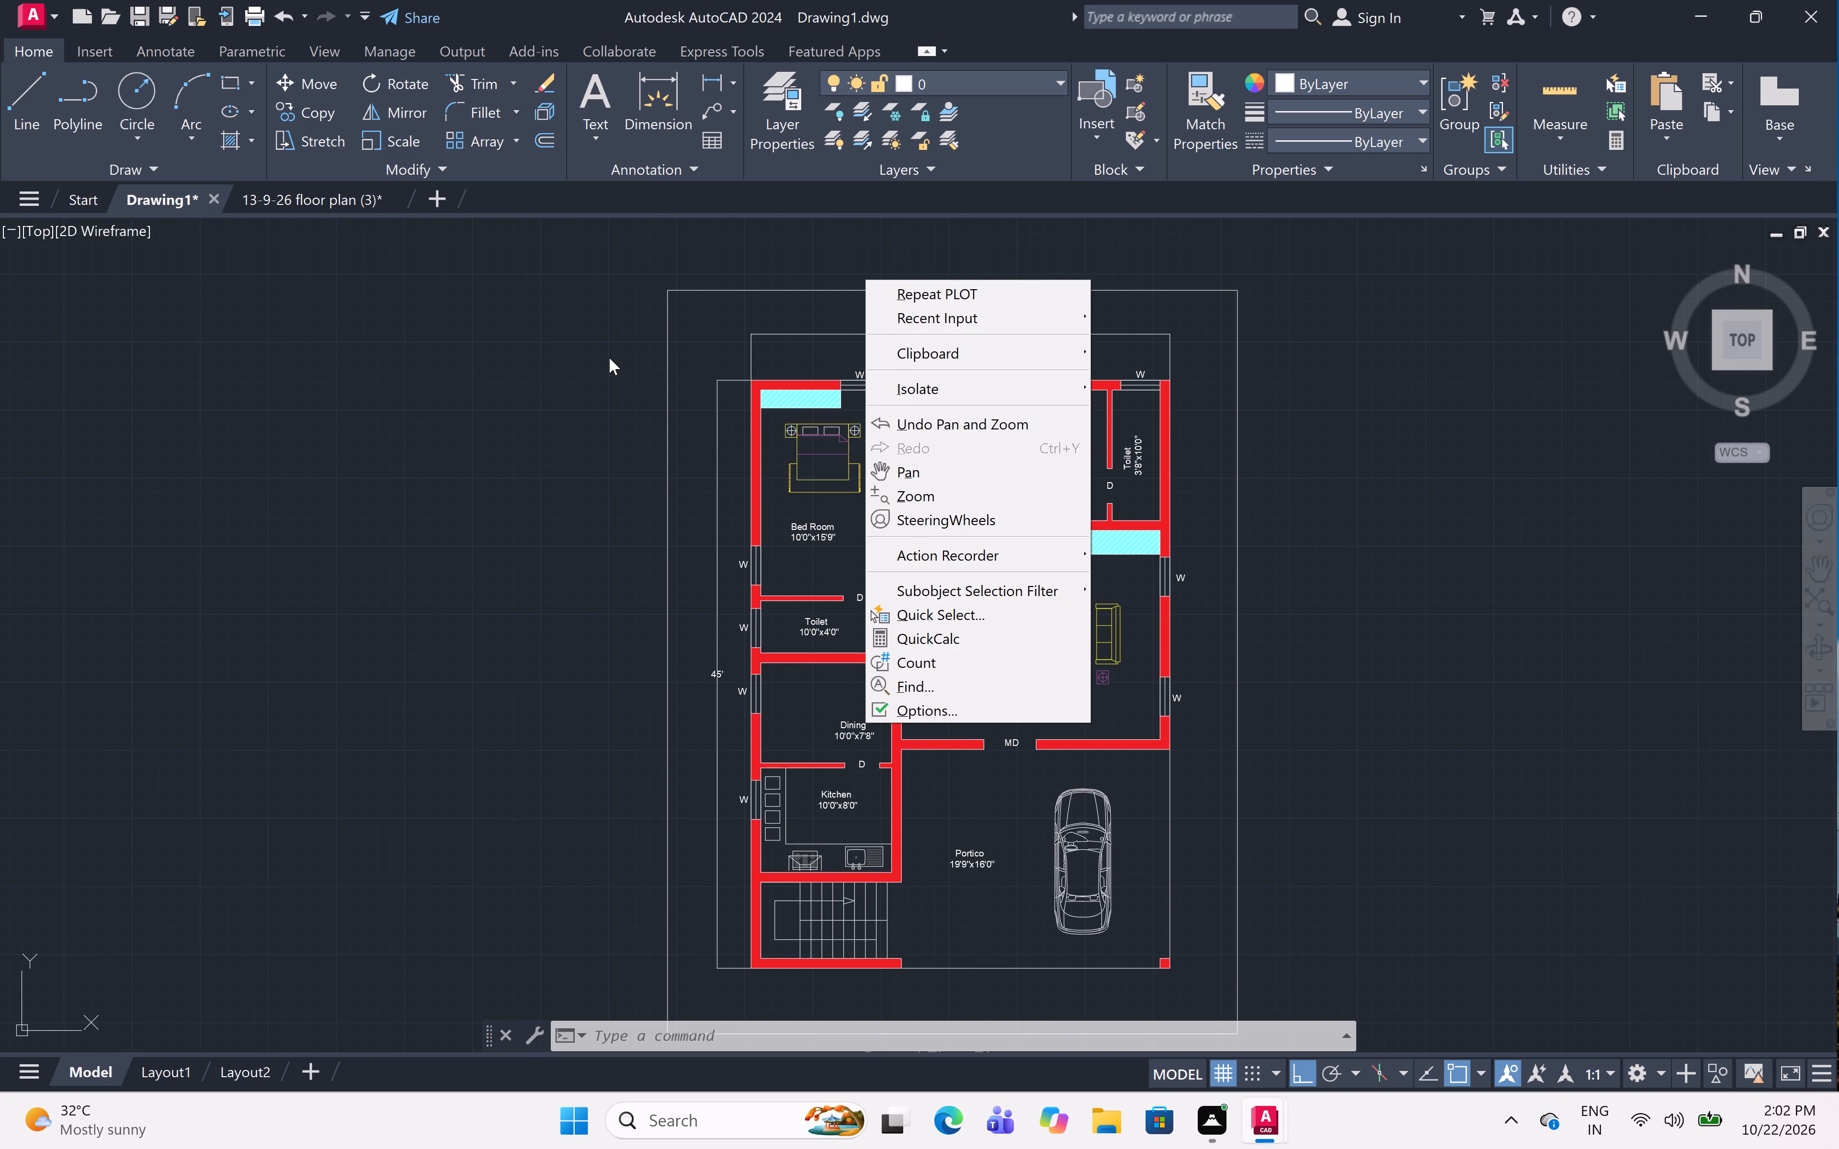
key(Escape)
click(266, 8)
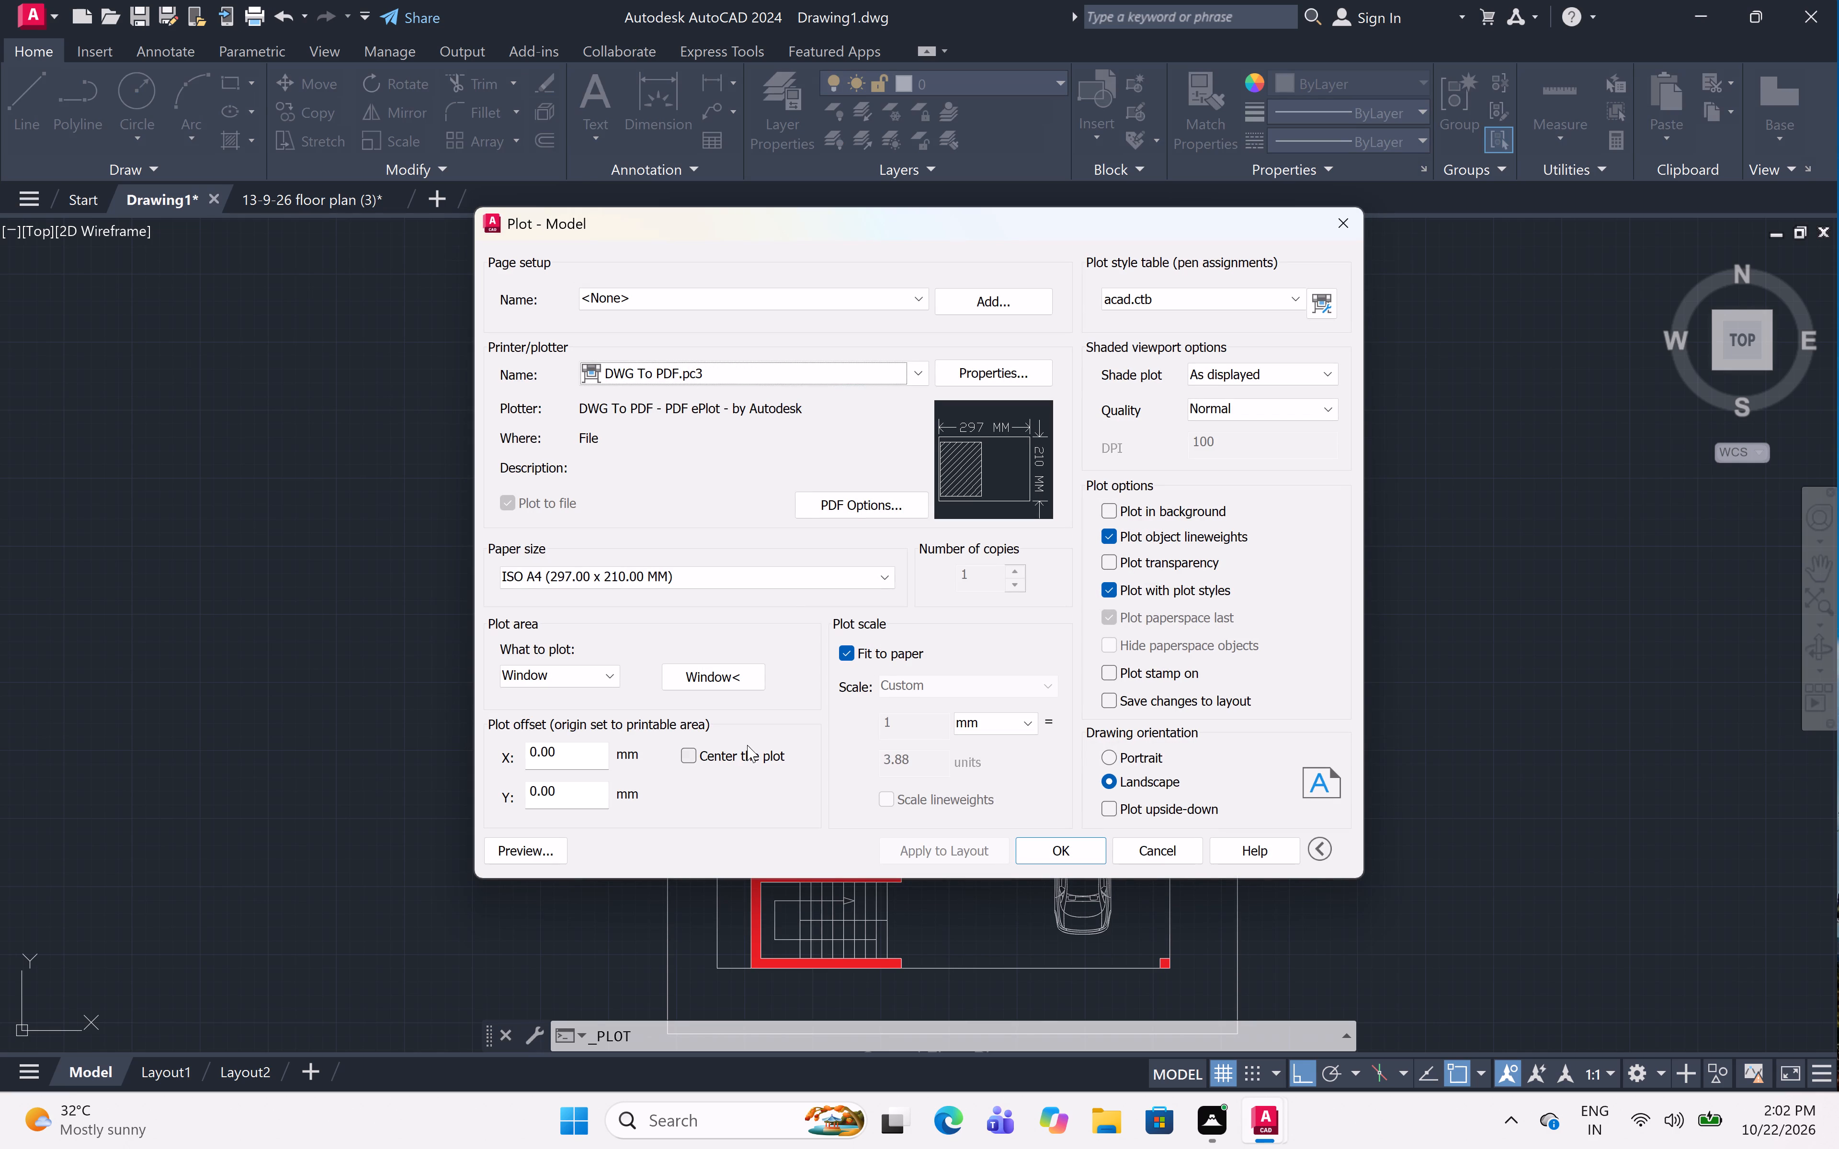
click(689, 753)
click(547, 861)
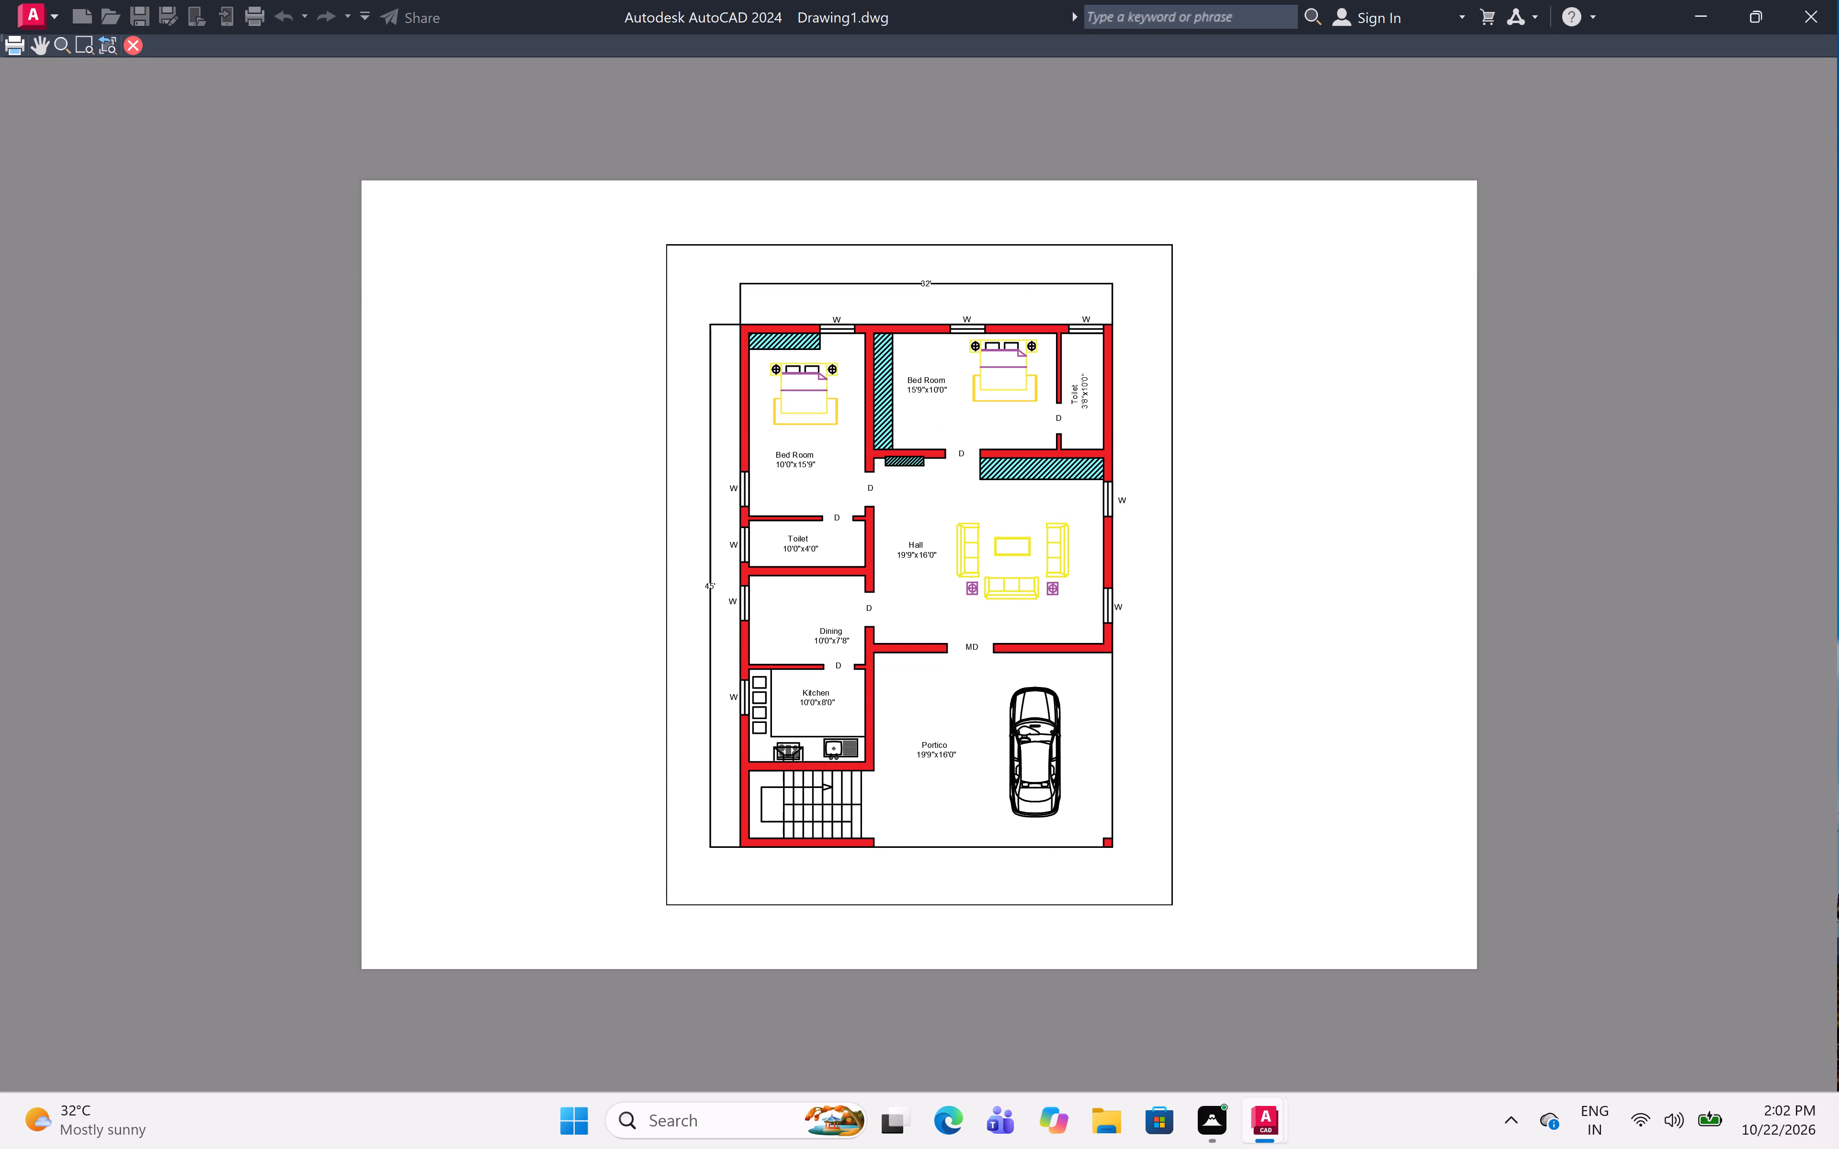
right_click(1339, 465)
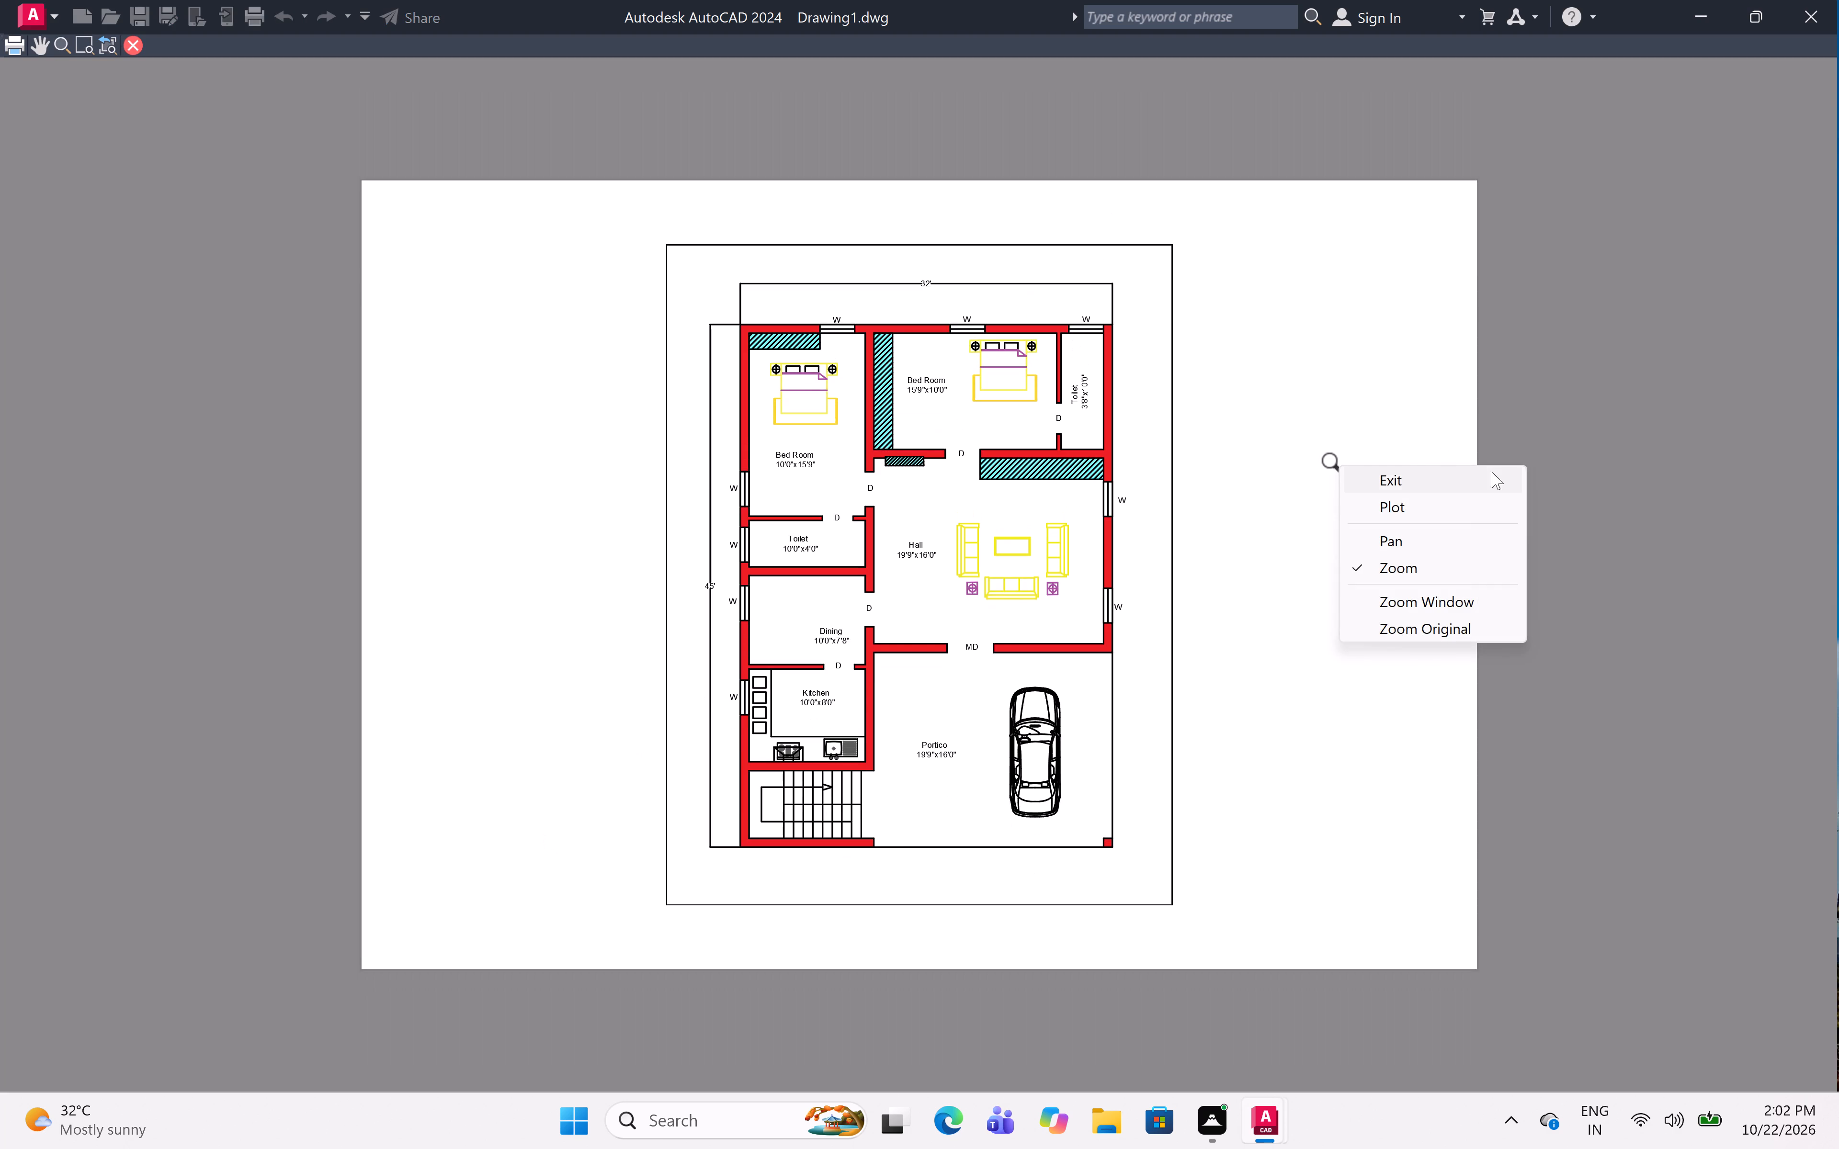
click(1476, 486)
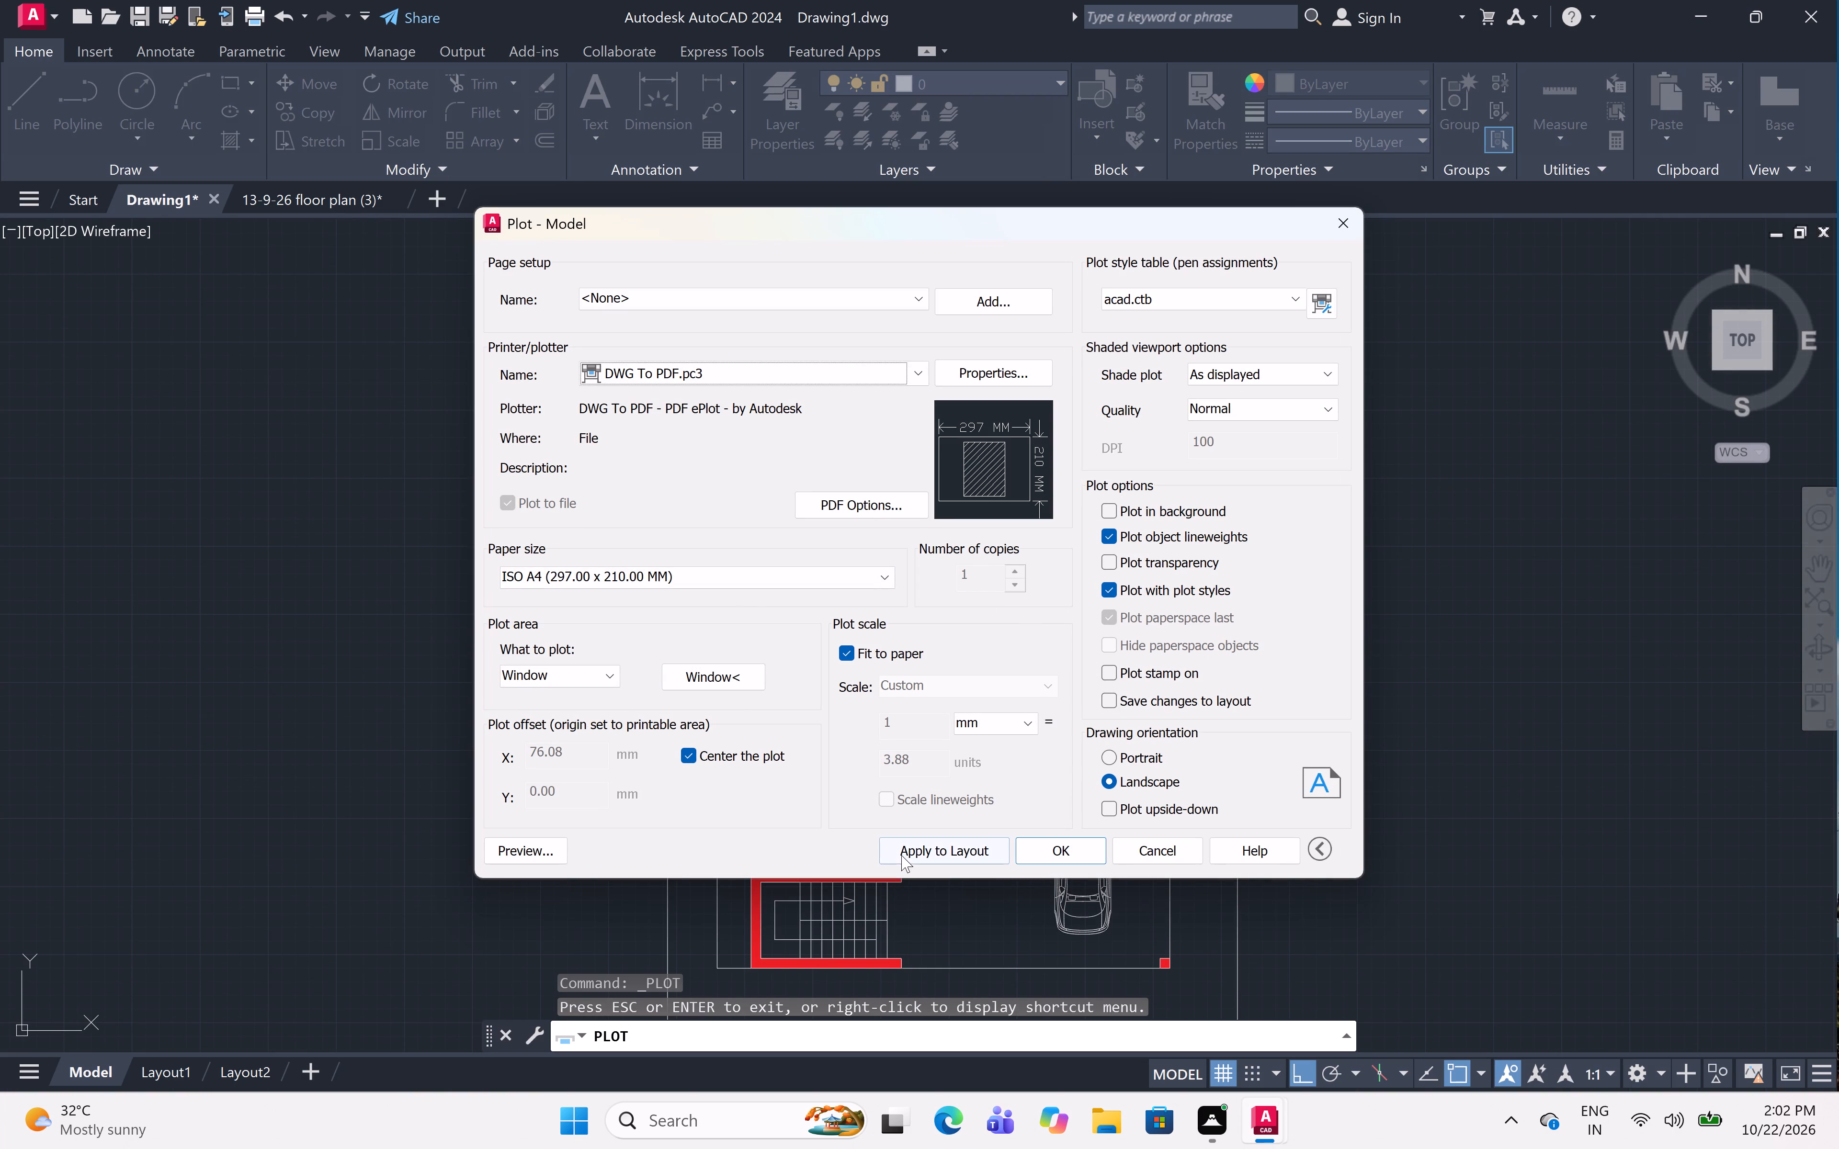
click(894, 845)
Plot the floor plan to a PDF named "22-10-26 PLAN (5)" in the Documents folder.
click(1073, 861)
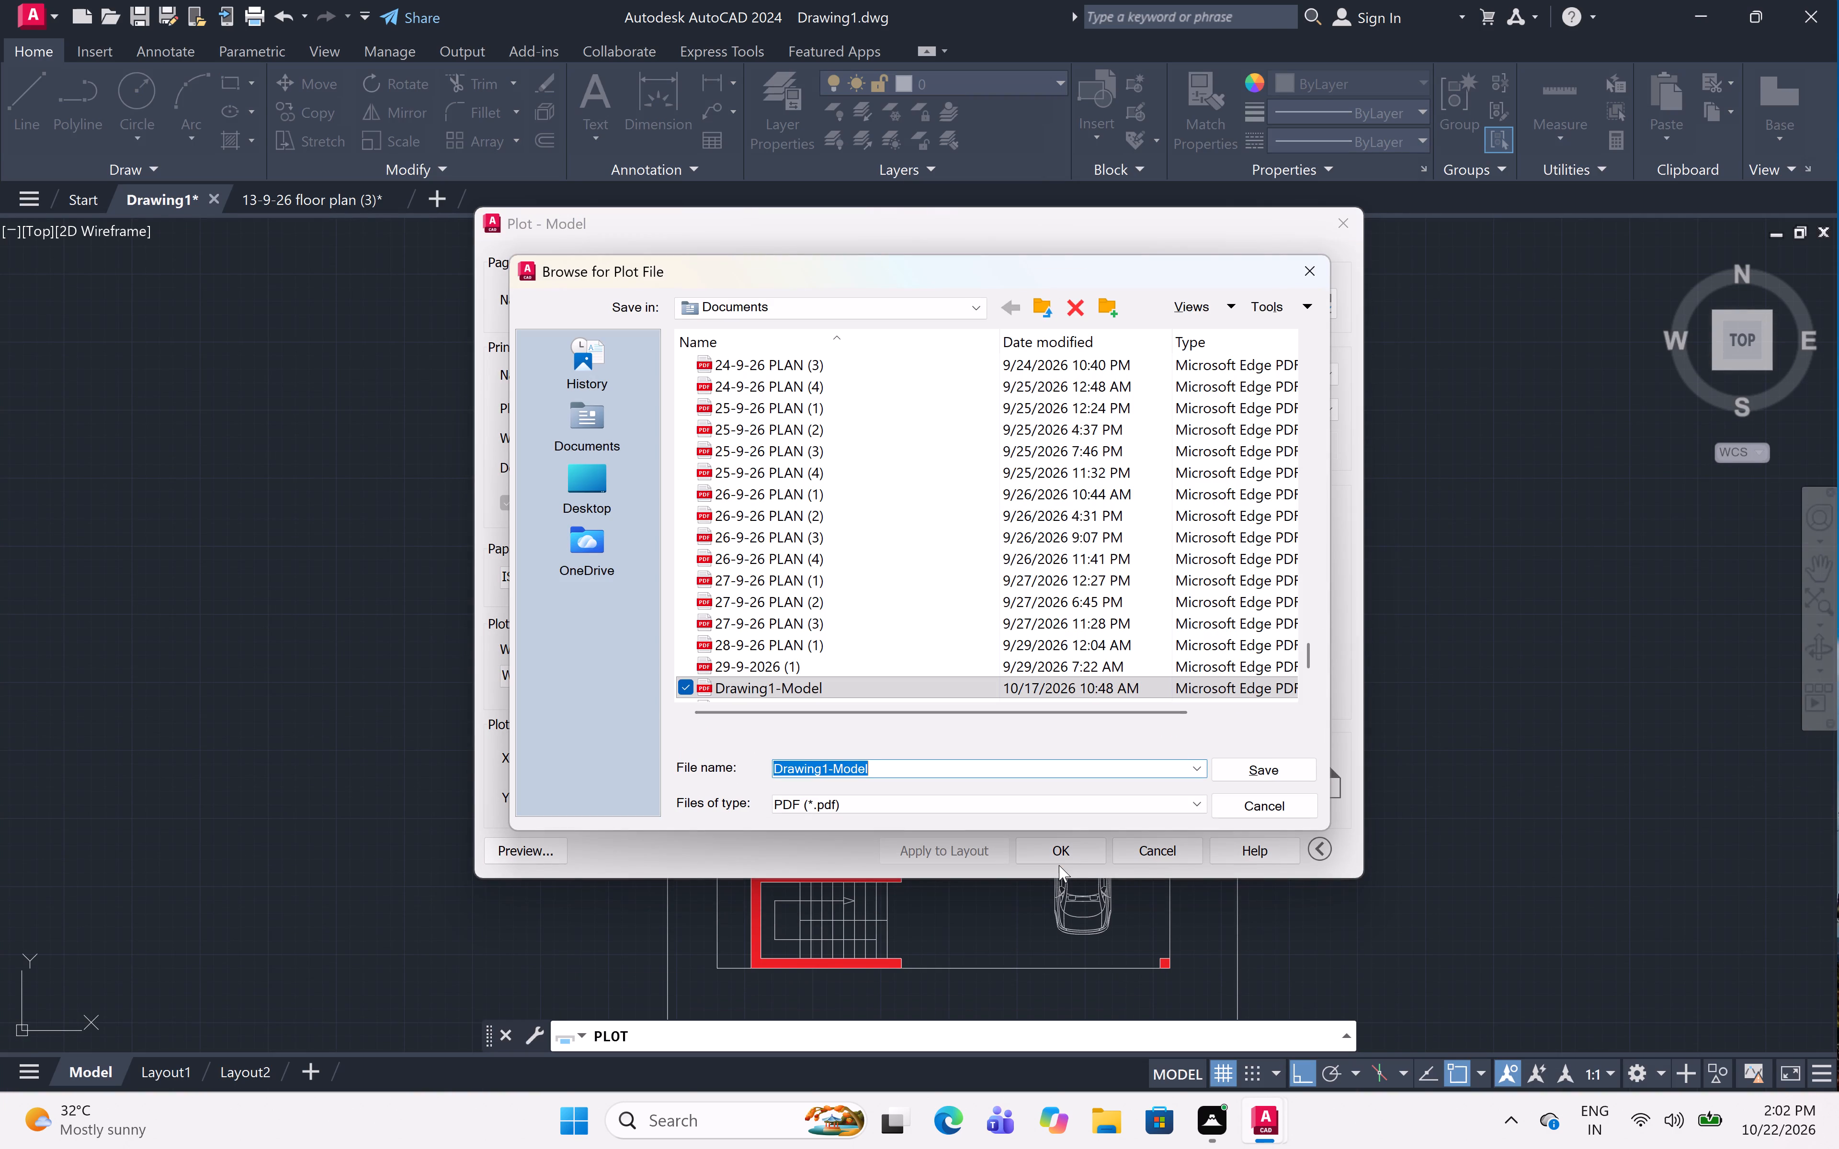
key(BackSpace)
text(22)
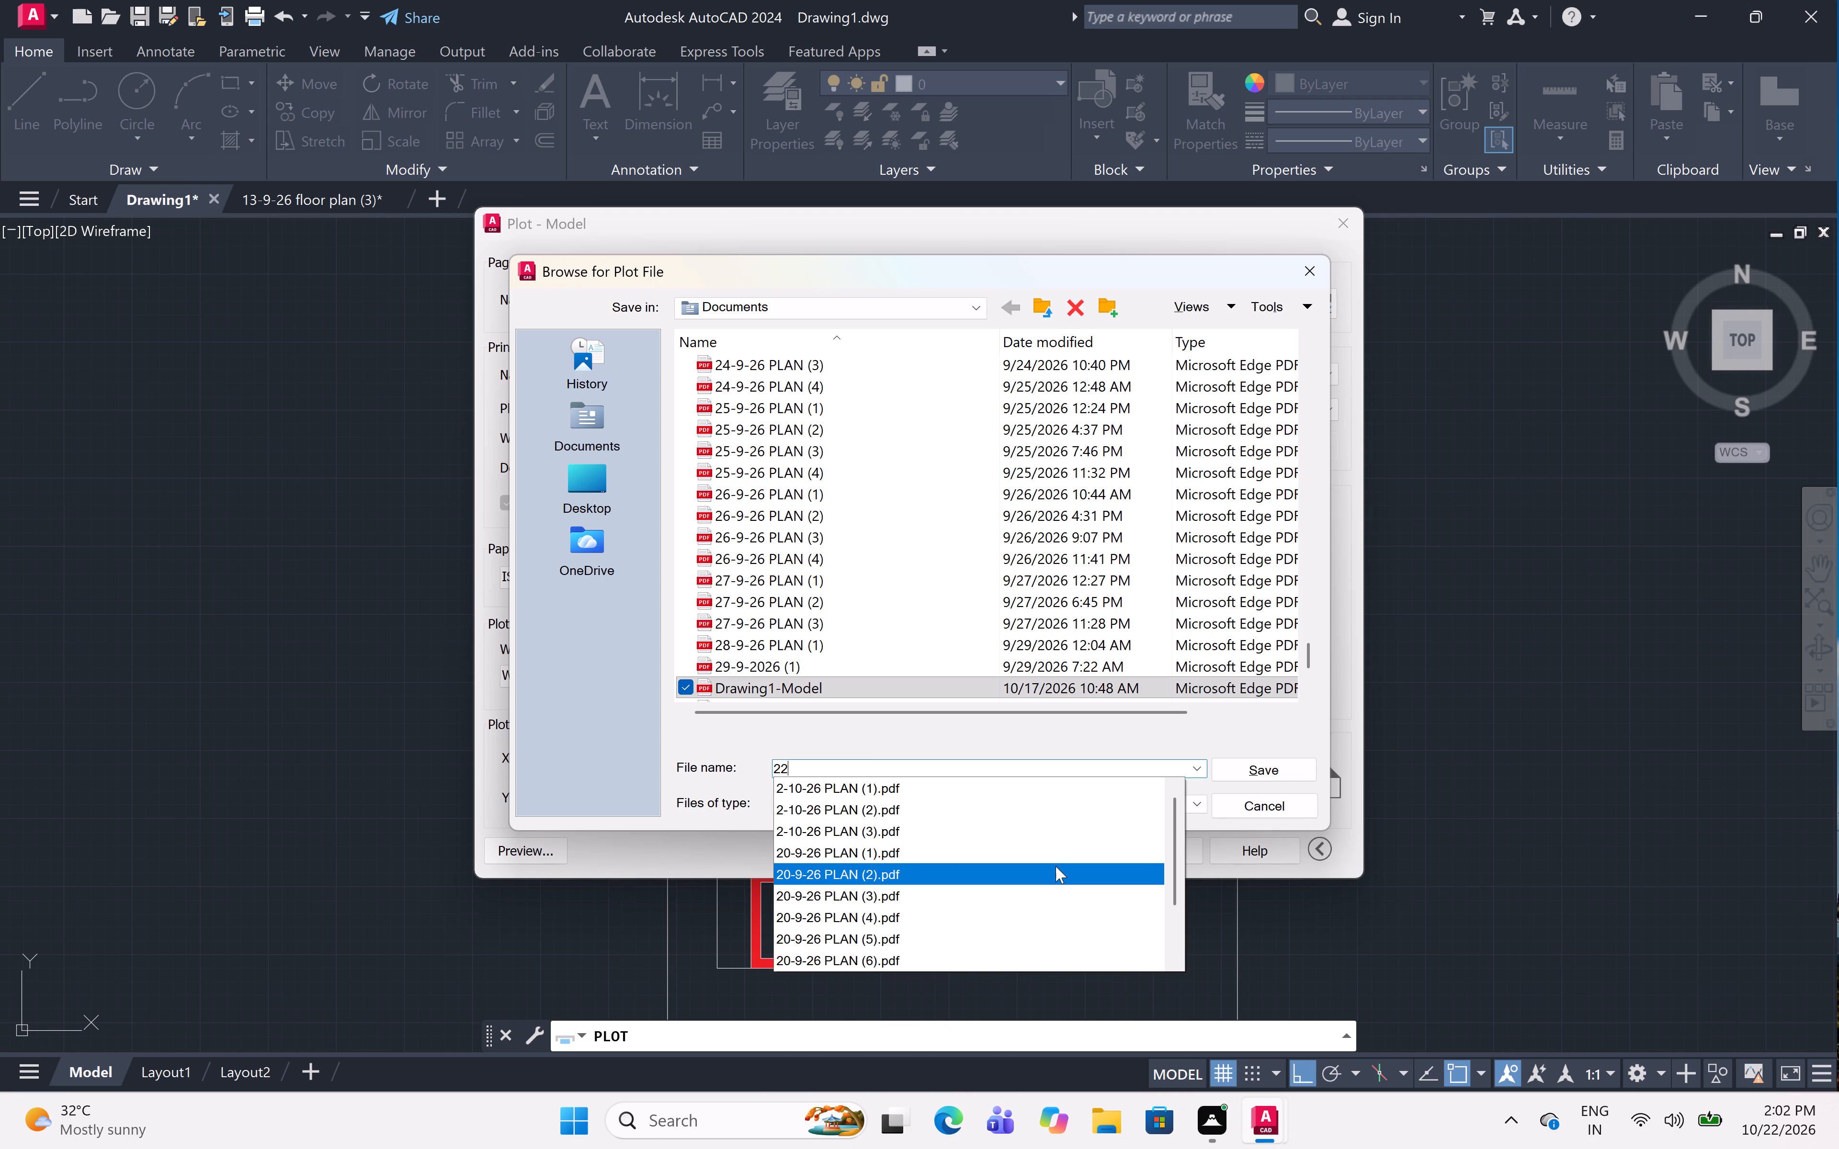
text(-10-)
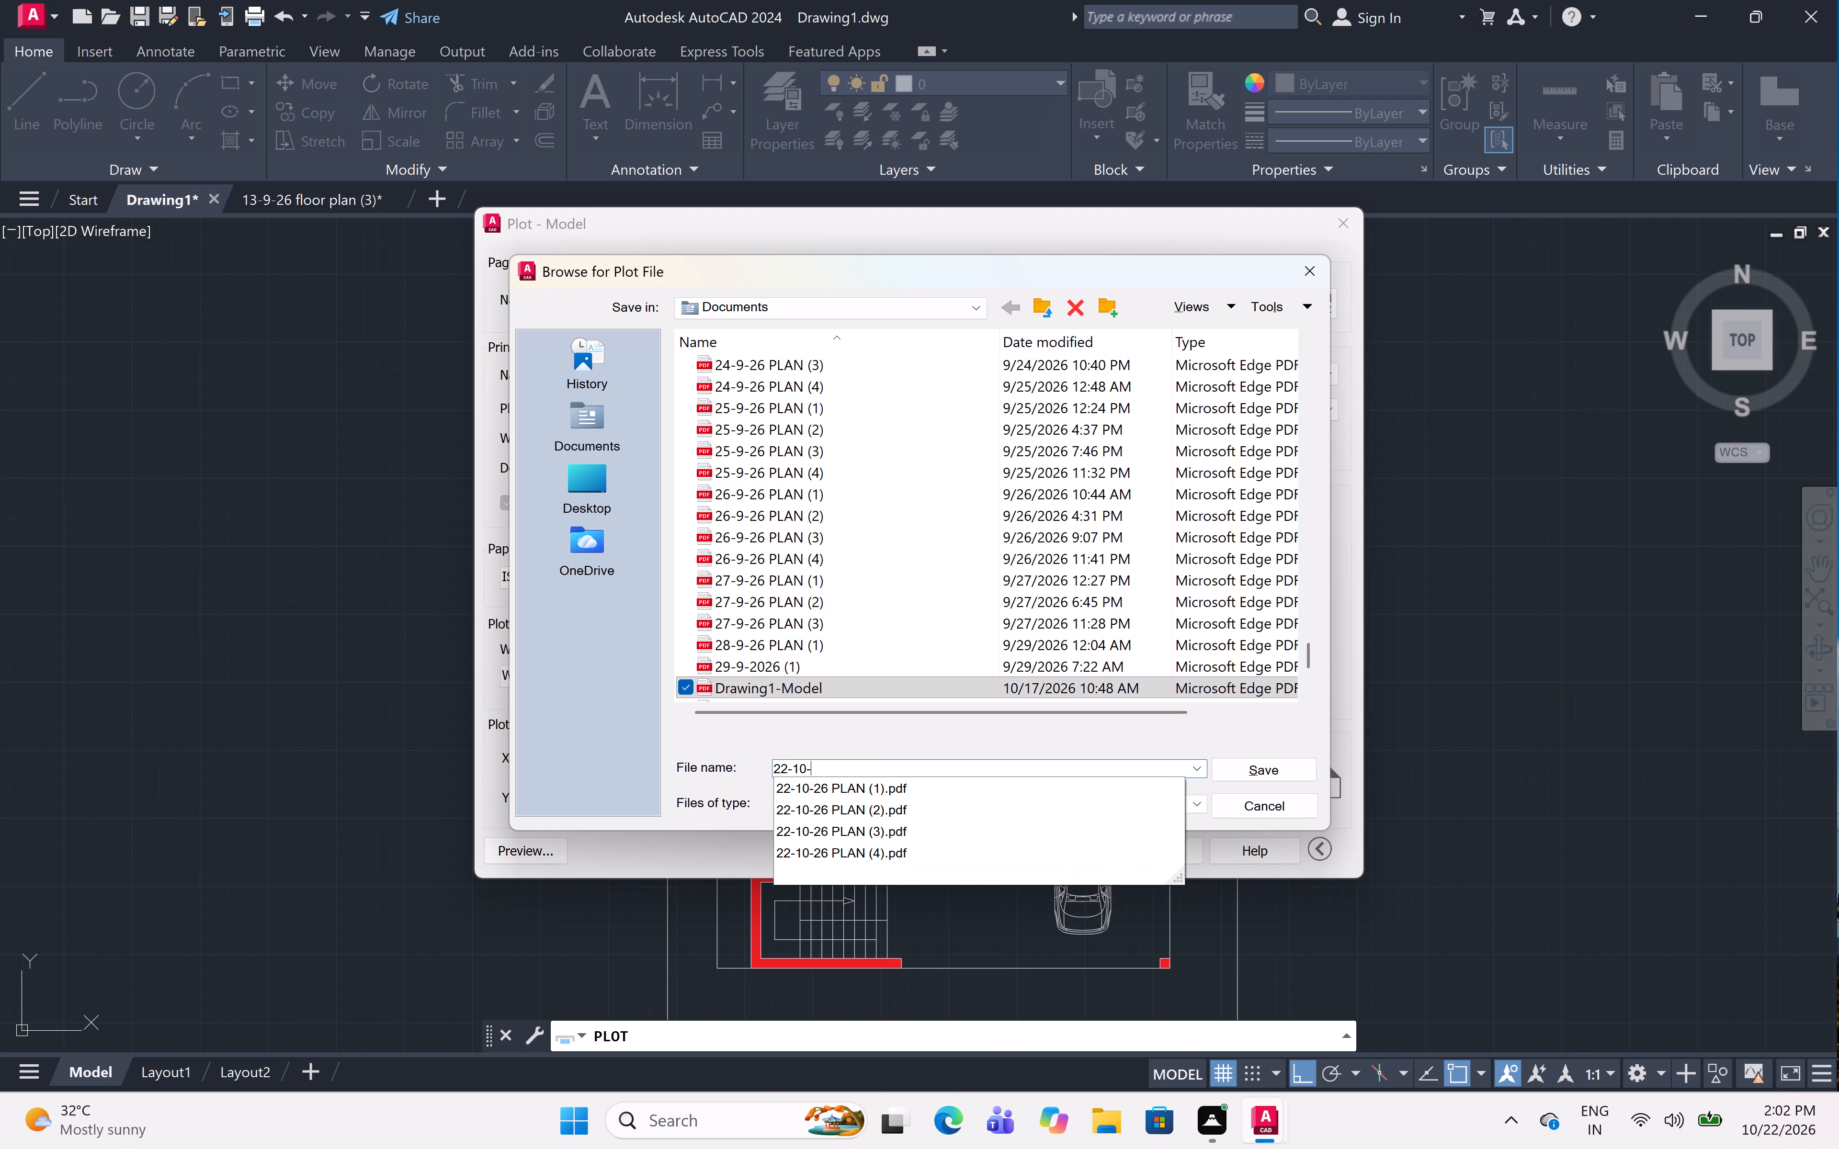
text(26)
key(space)
text(plan)
key(space)
key(BackSpace)
key(BackSpace)
key(BackSpace)
key(BackSpace)
key(BackSpace)
text(PLAN)
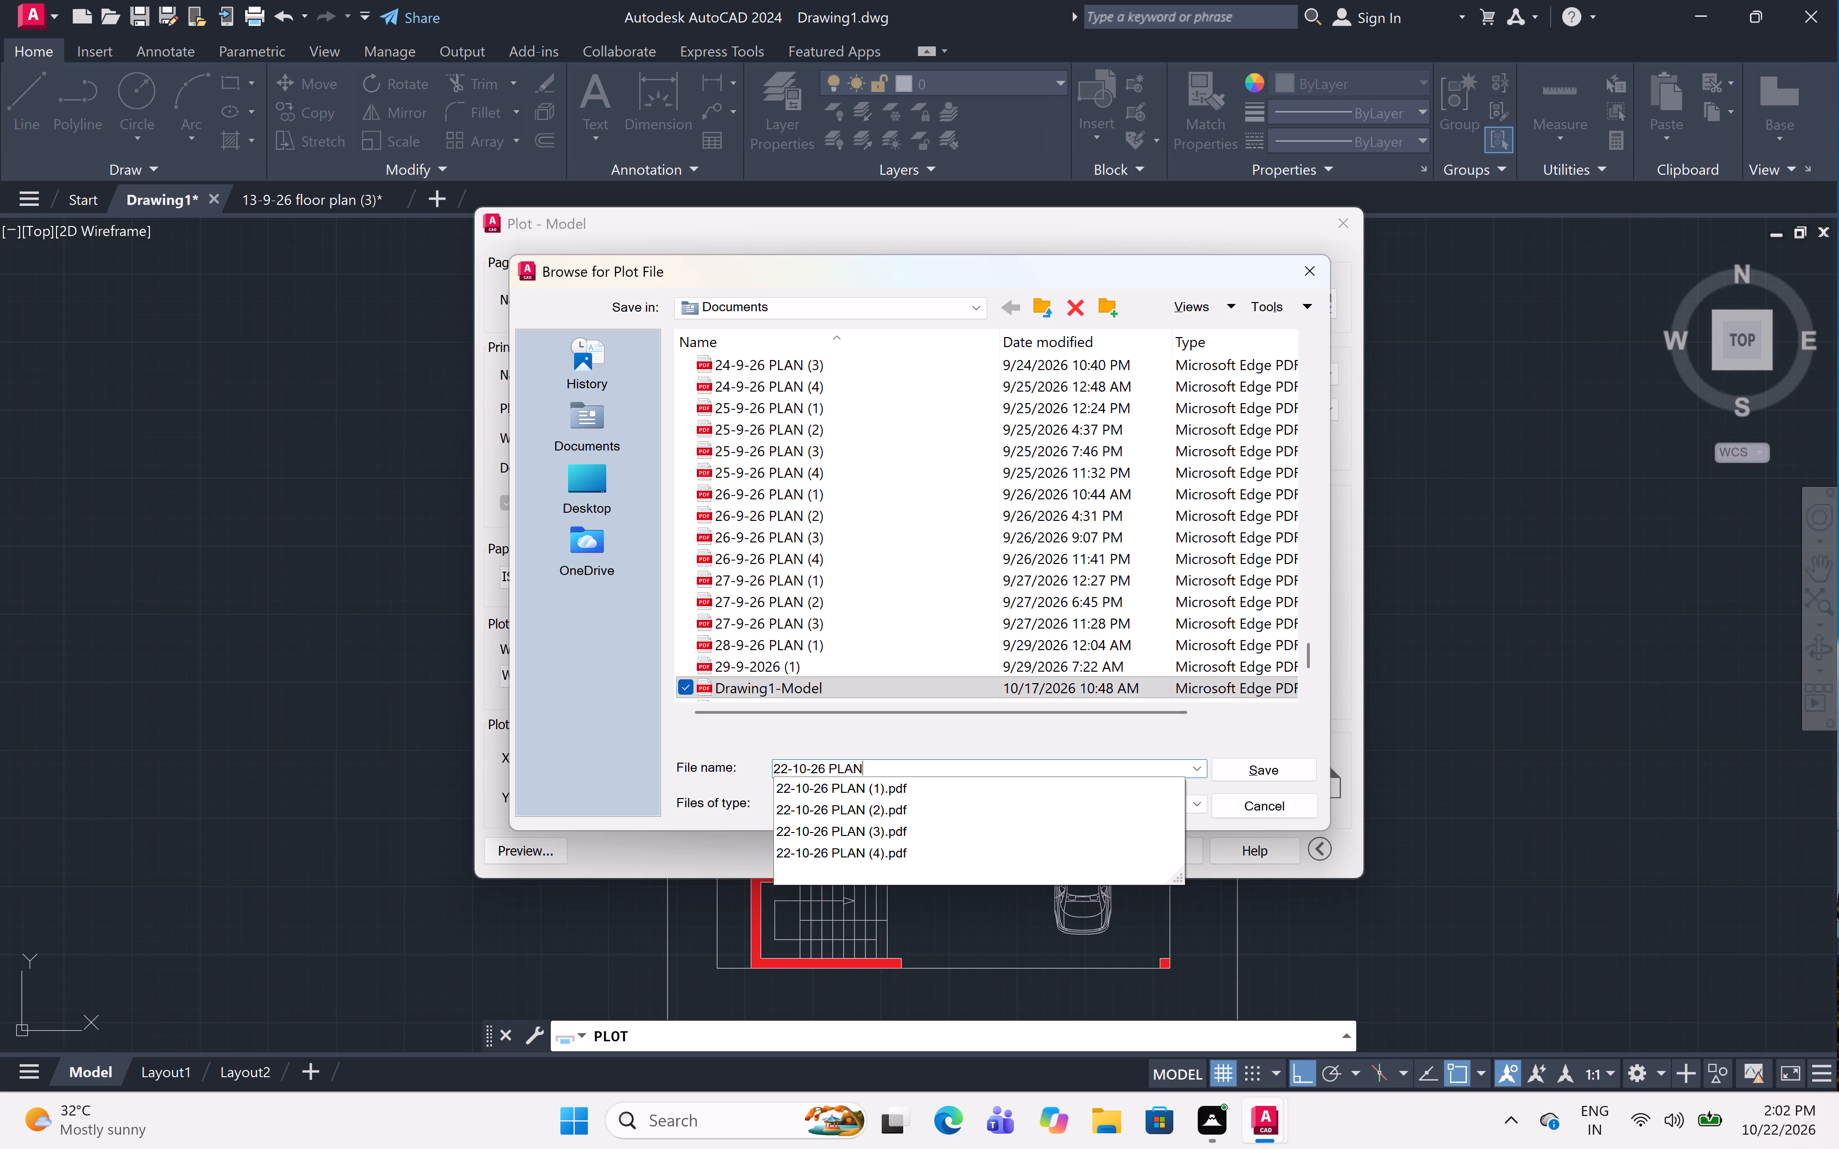
key(space)
key(shift+parenleft)
key(5)
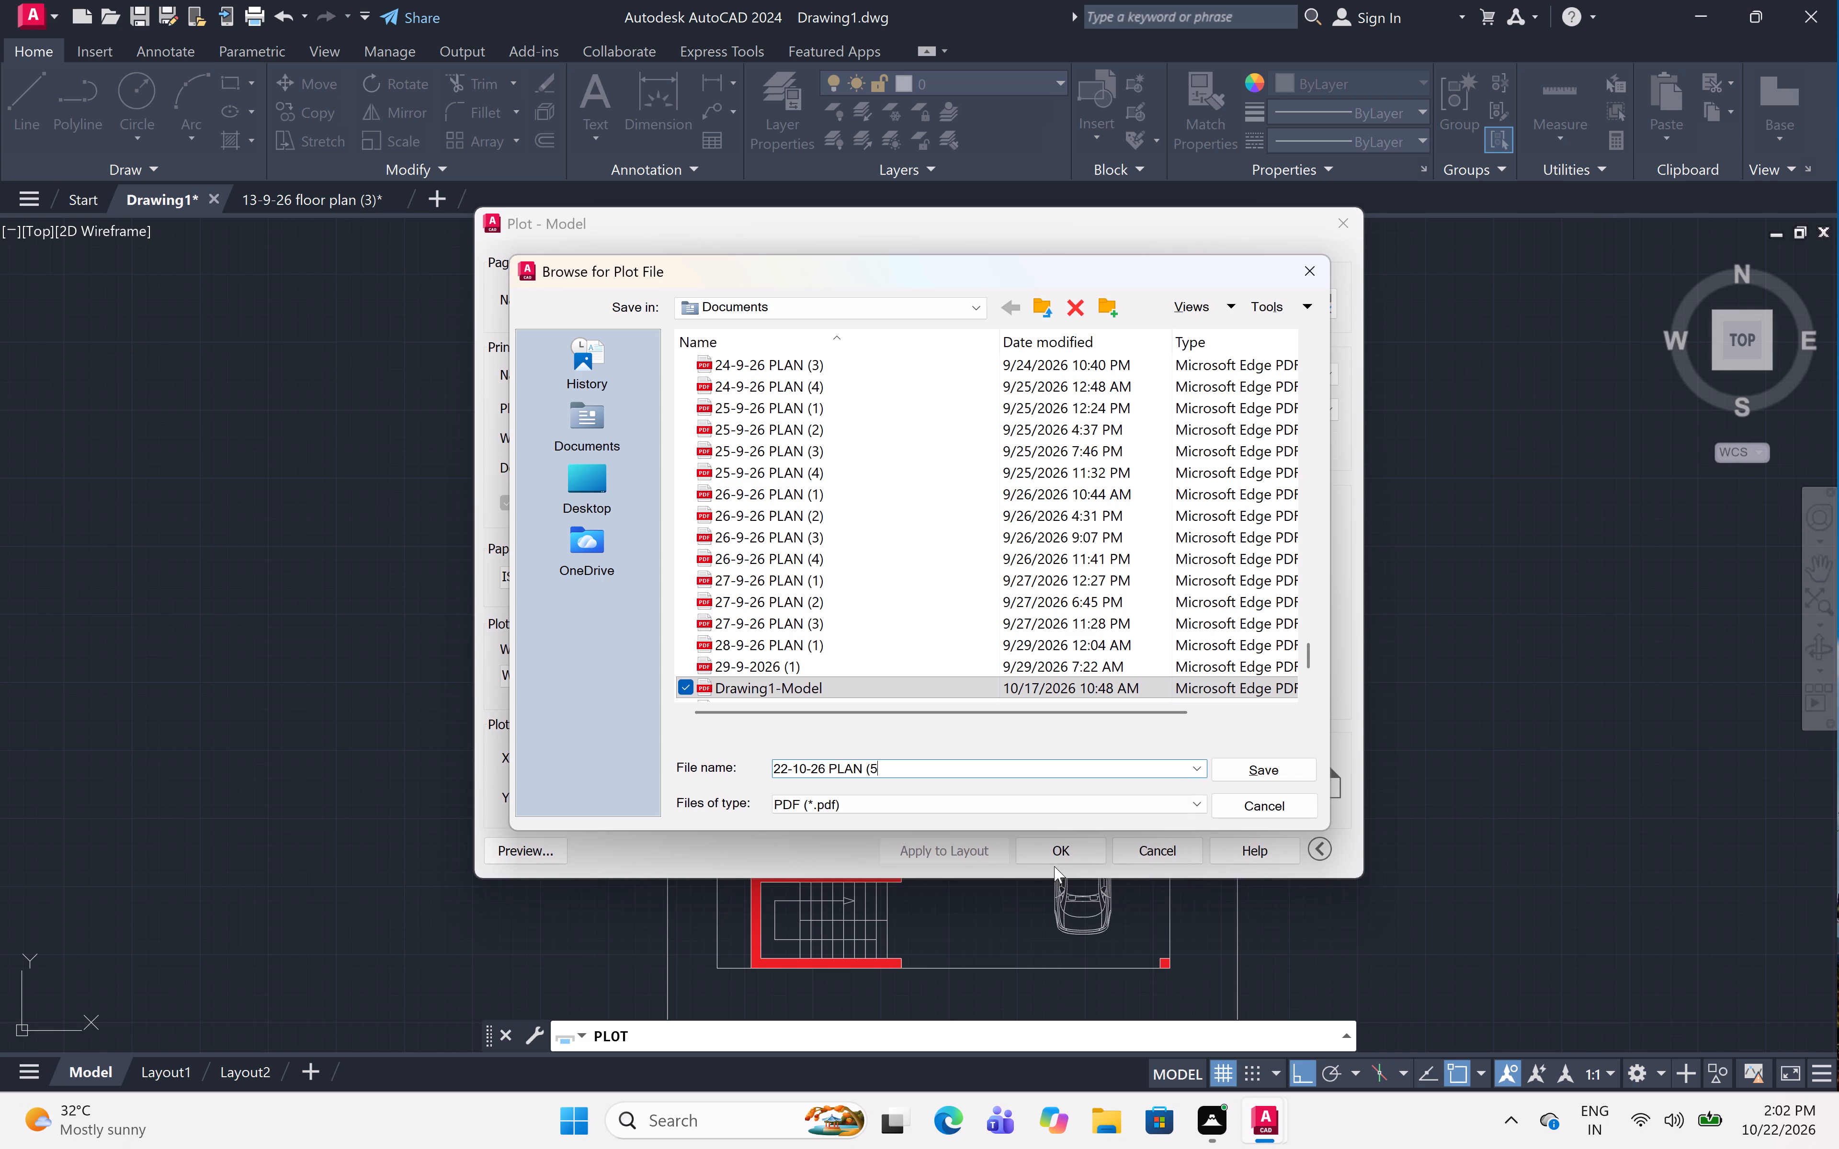
key(shift+parenright)
click(1243, 774)
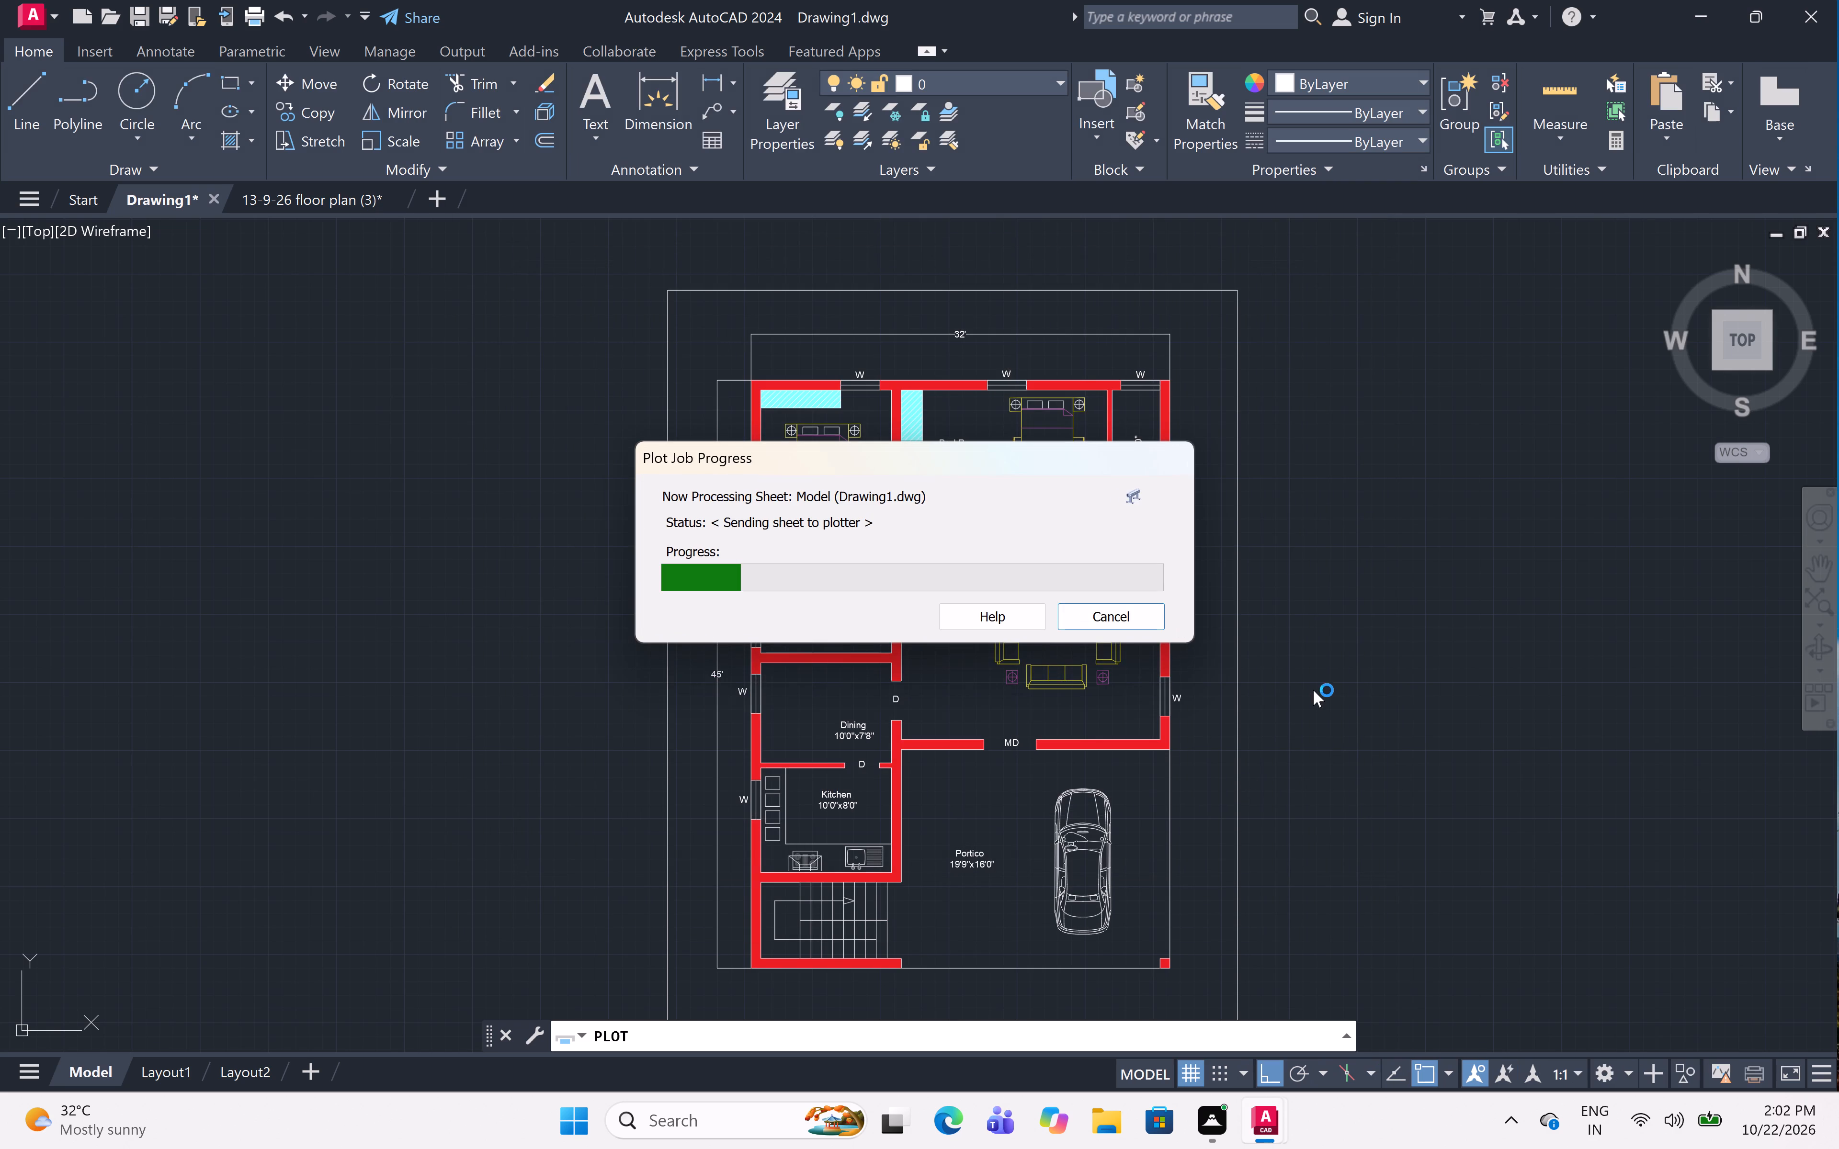
scroll(1313, 690, down, 1)
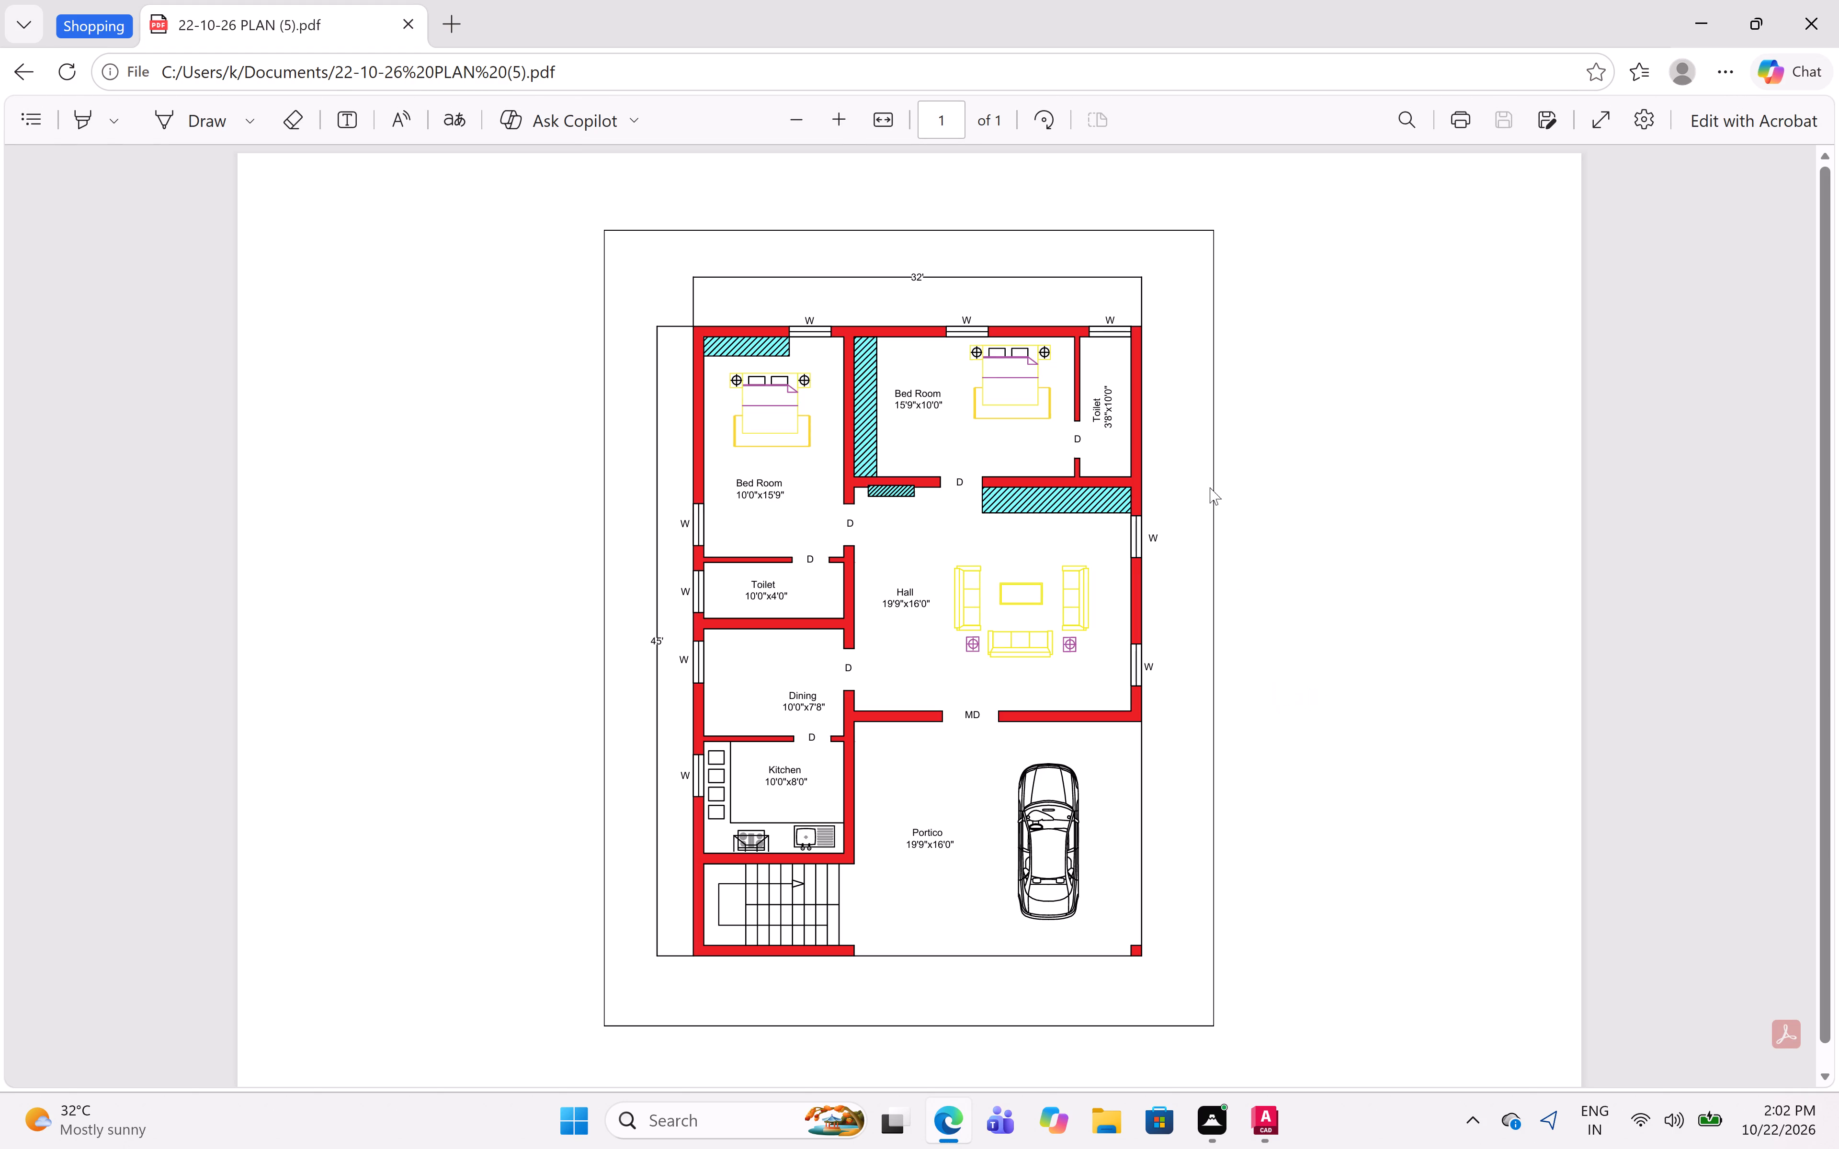
Check the plotted PDF of the floor plan and close it to return to the AutoCAD drawing.
scroll(1055, 464, up, 3)
click(1838, 0)
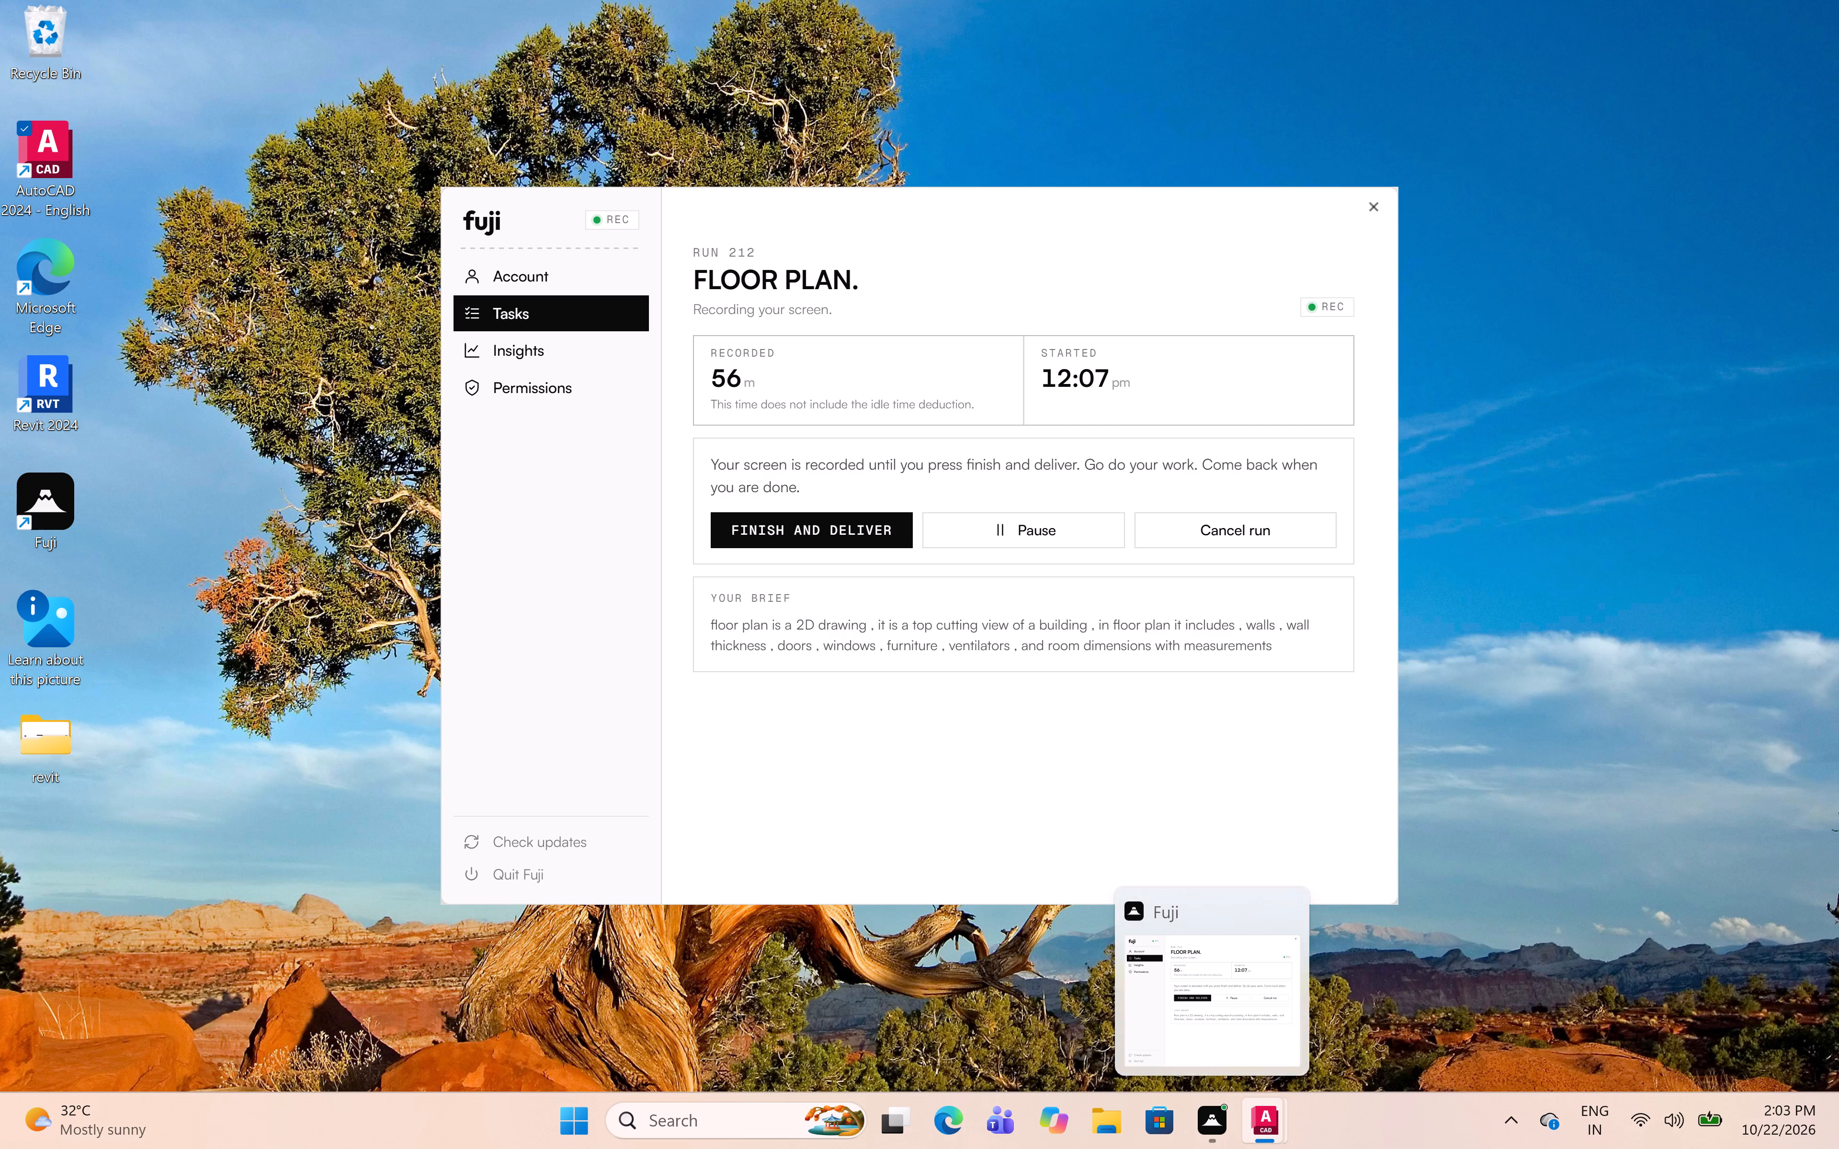
Move the Dining label with its 10'0"x7'8" size text to the middle of the dining room, with Ortho off.
middle_drag(858, 507, 796, 426)
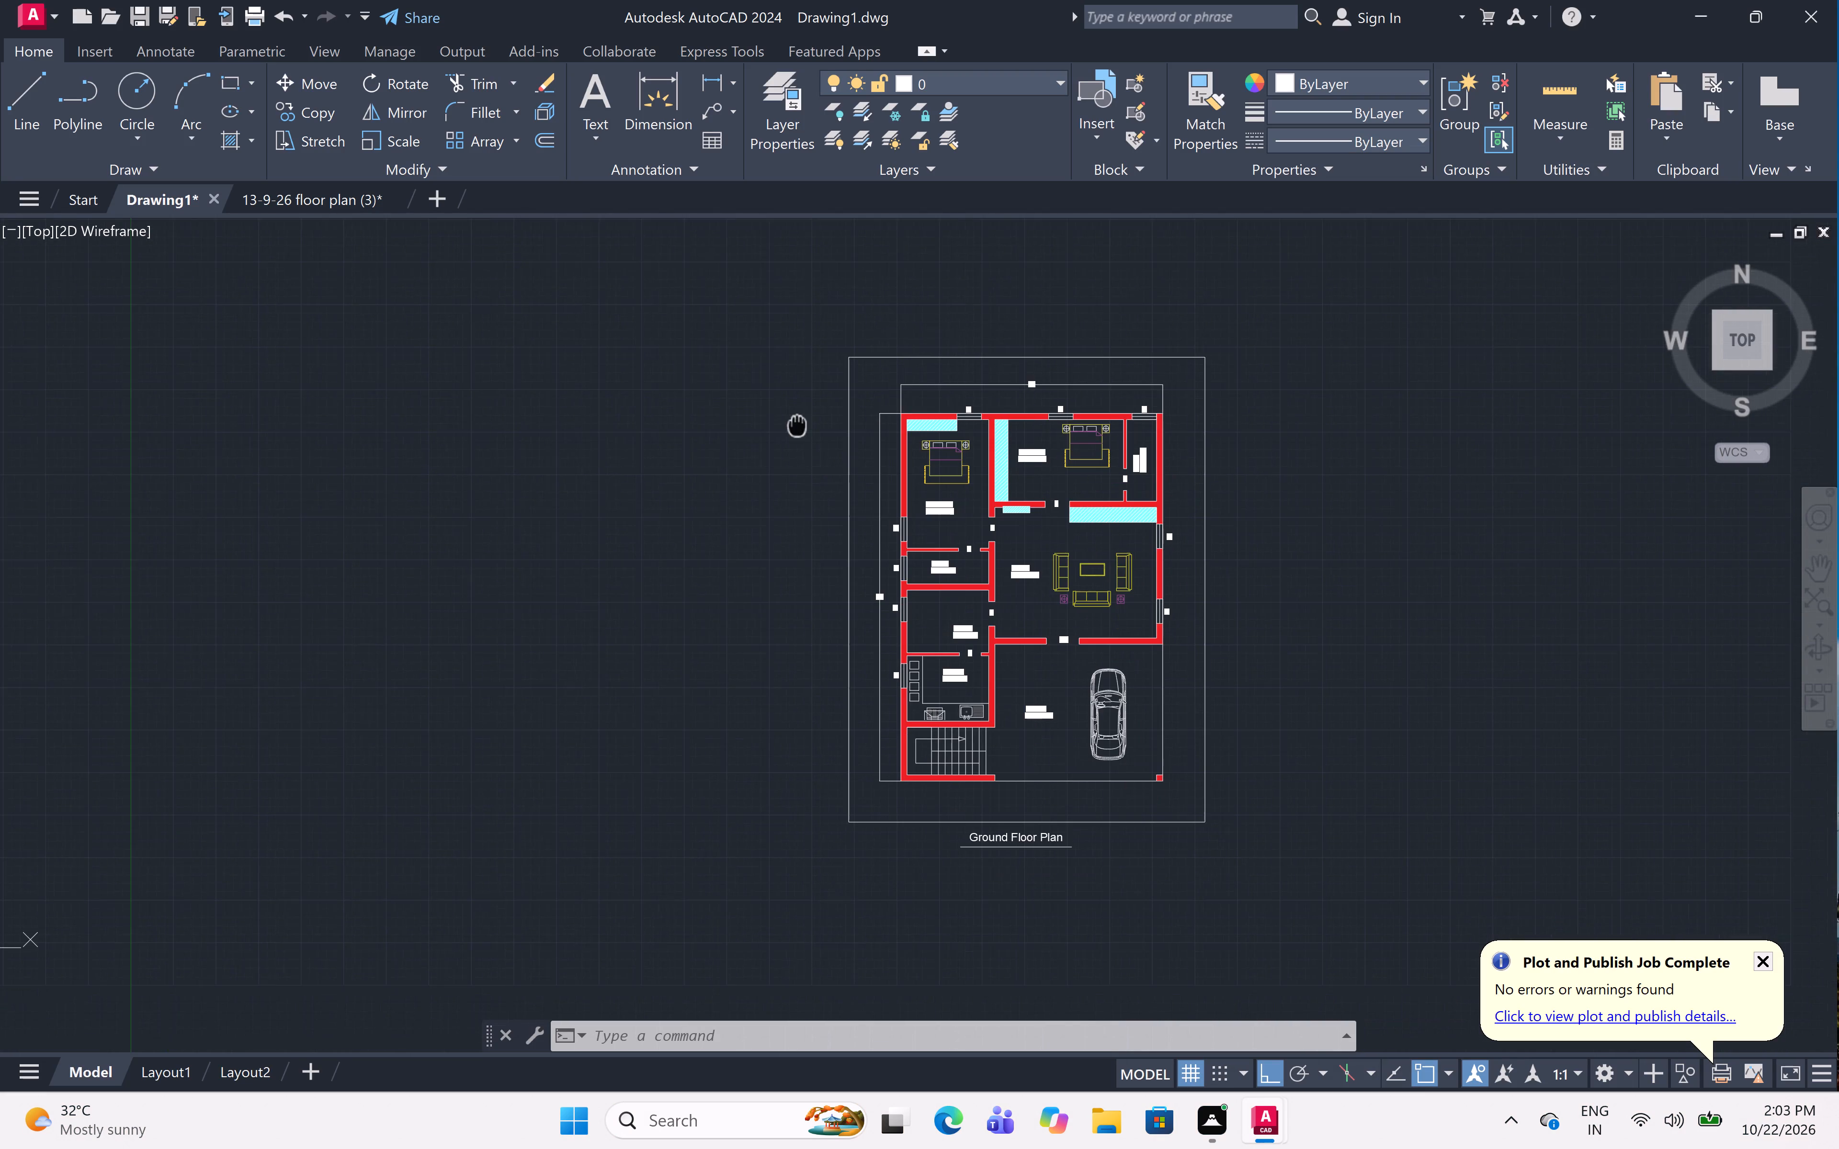
middle_drag(796, 426, 792, 437)
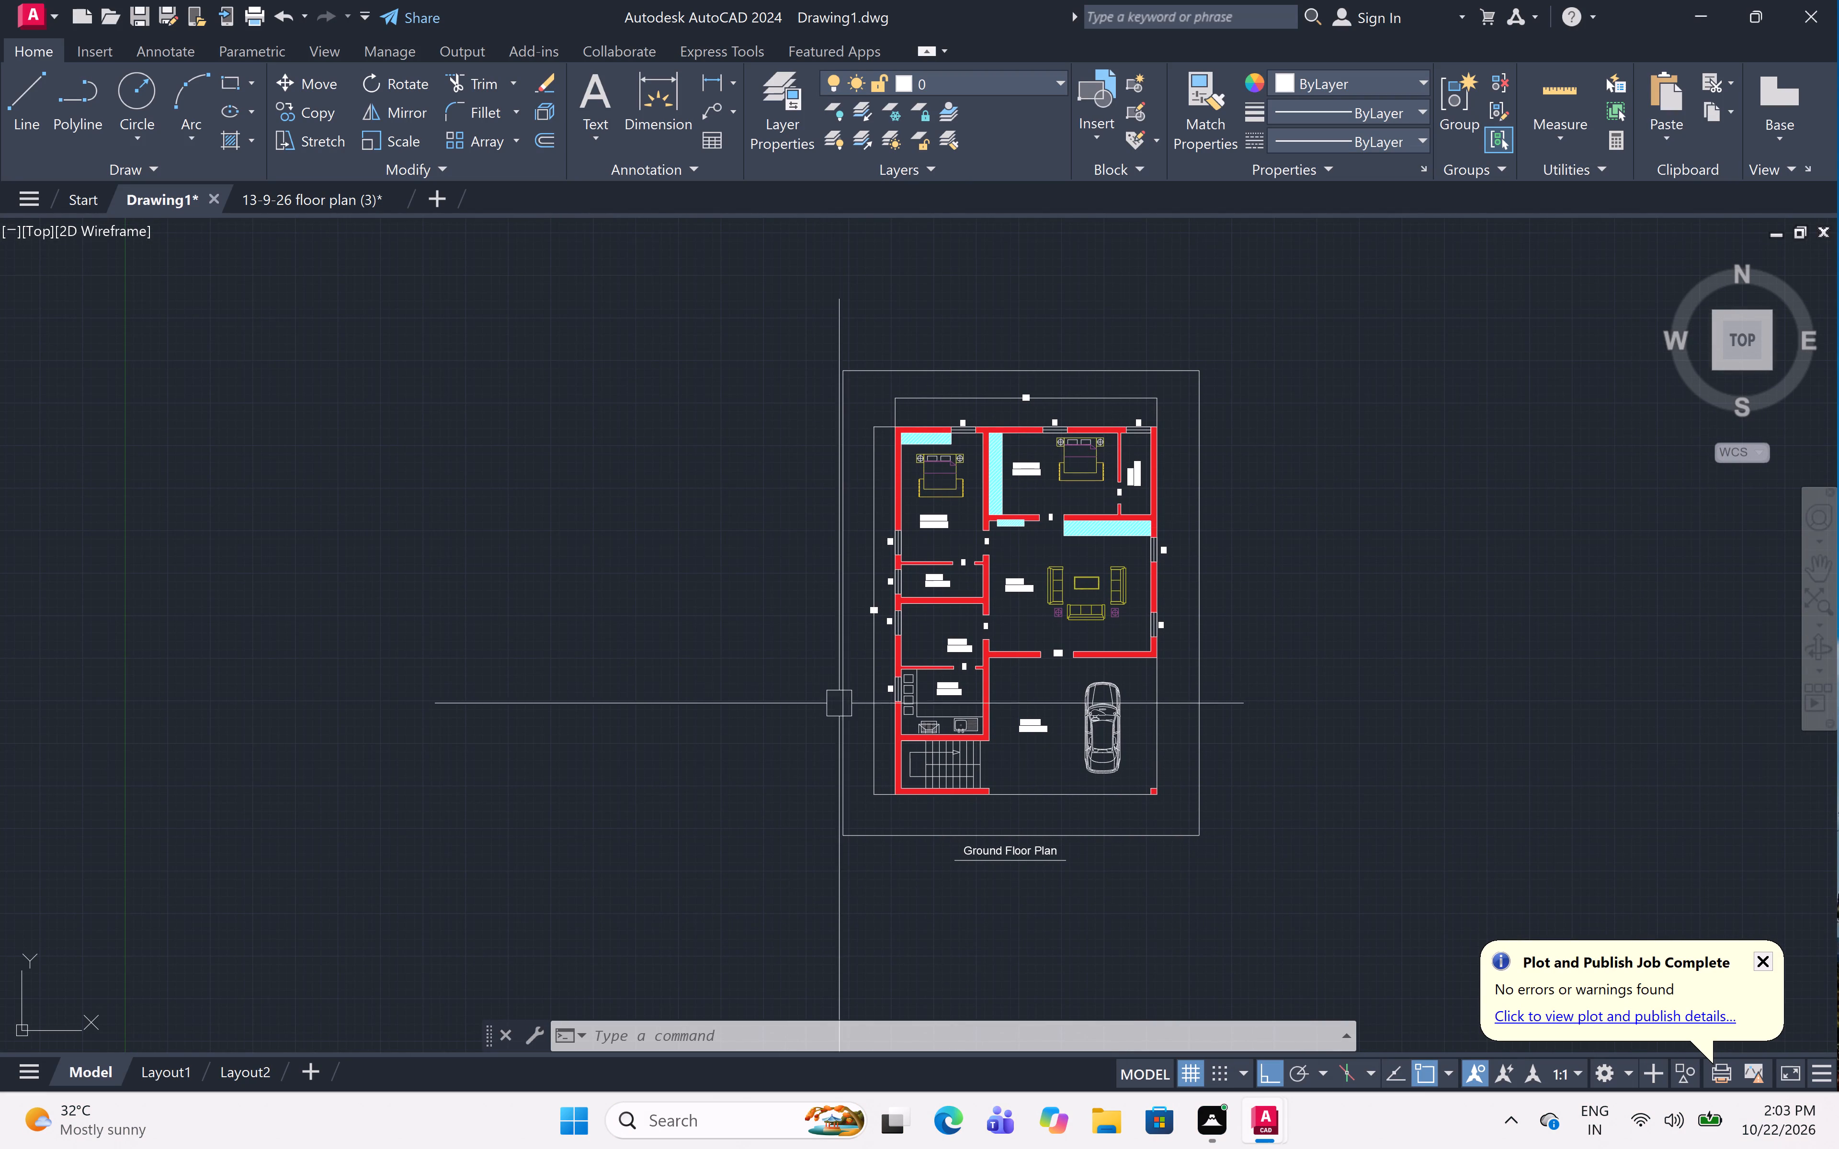
scroll(1011, 643, up, 4)
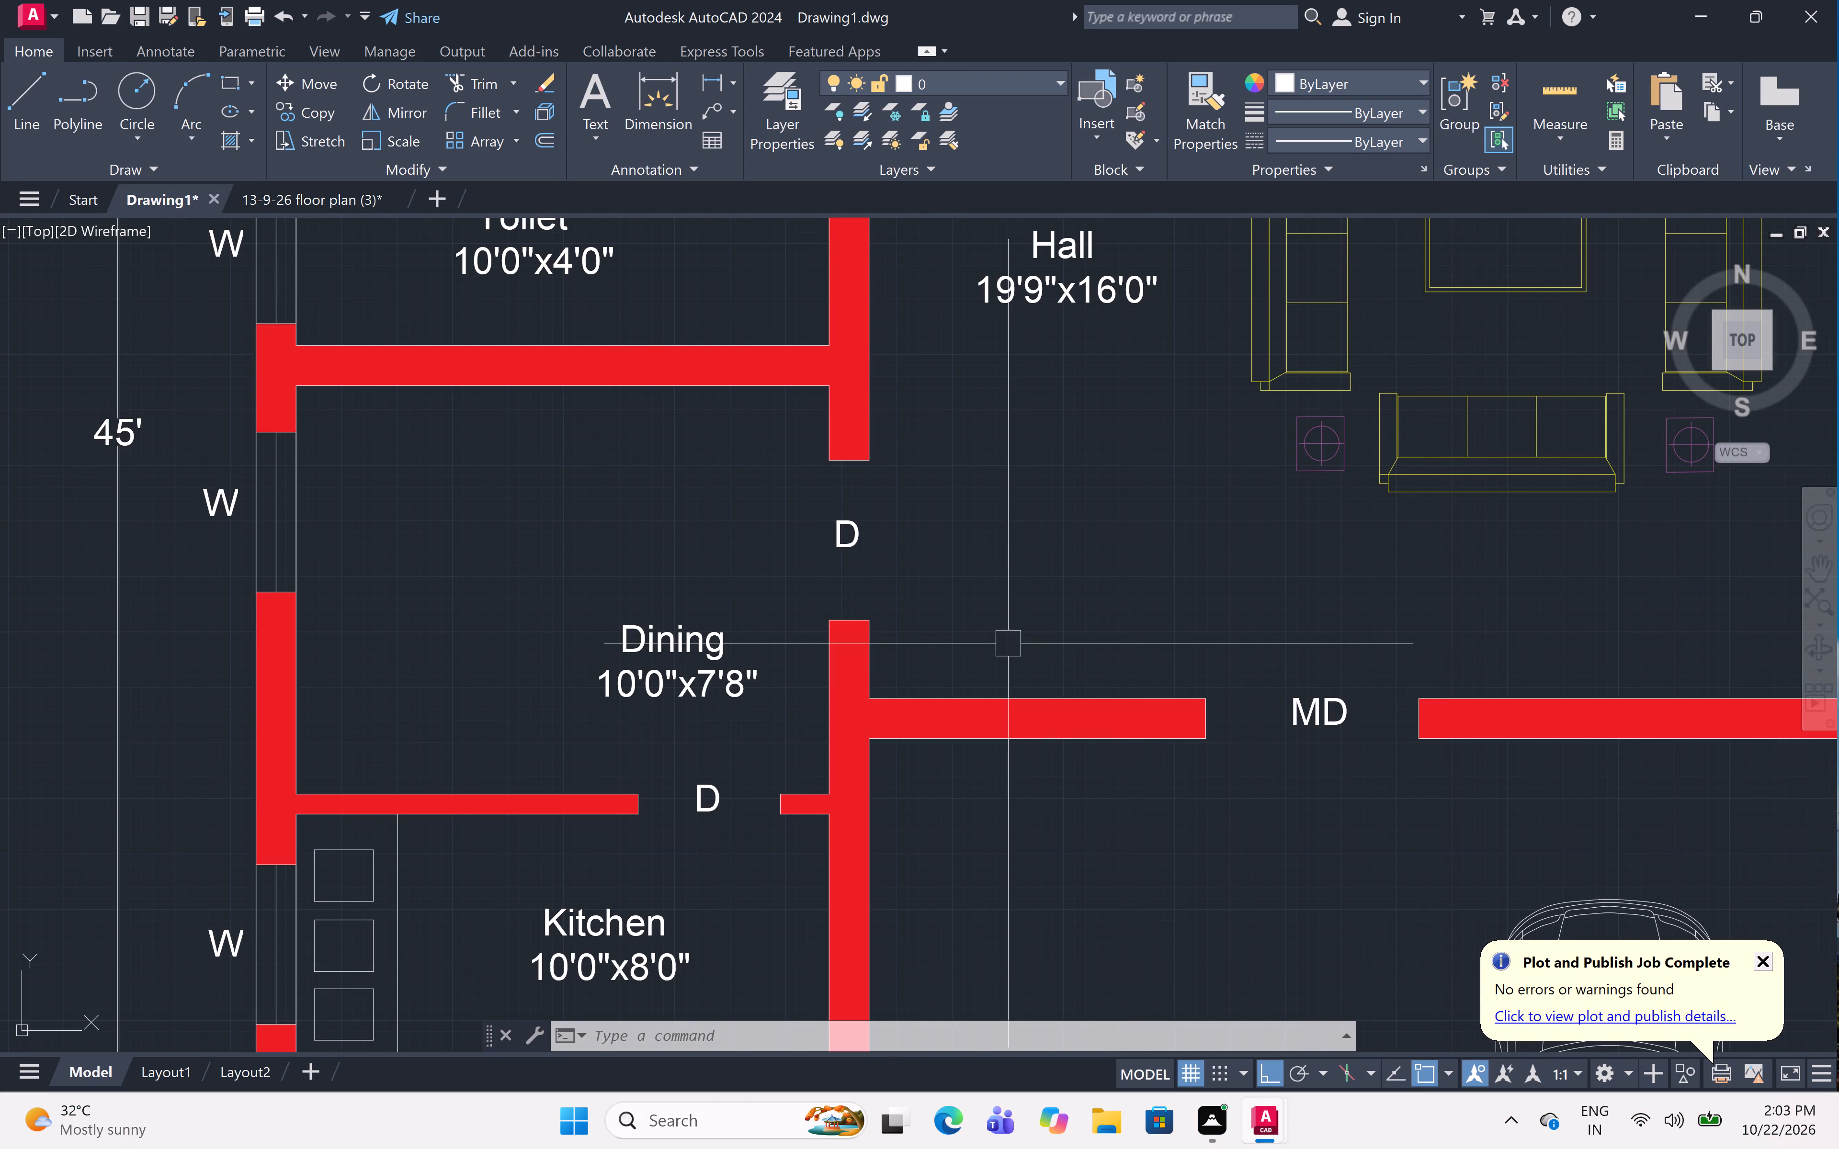
click(653, 657)
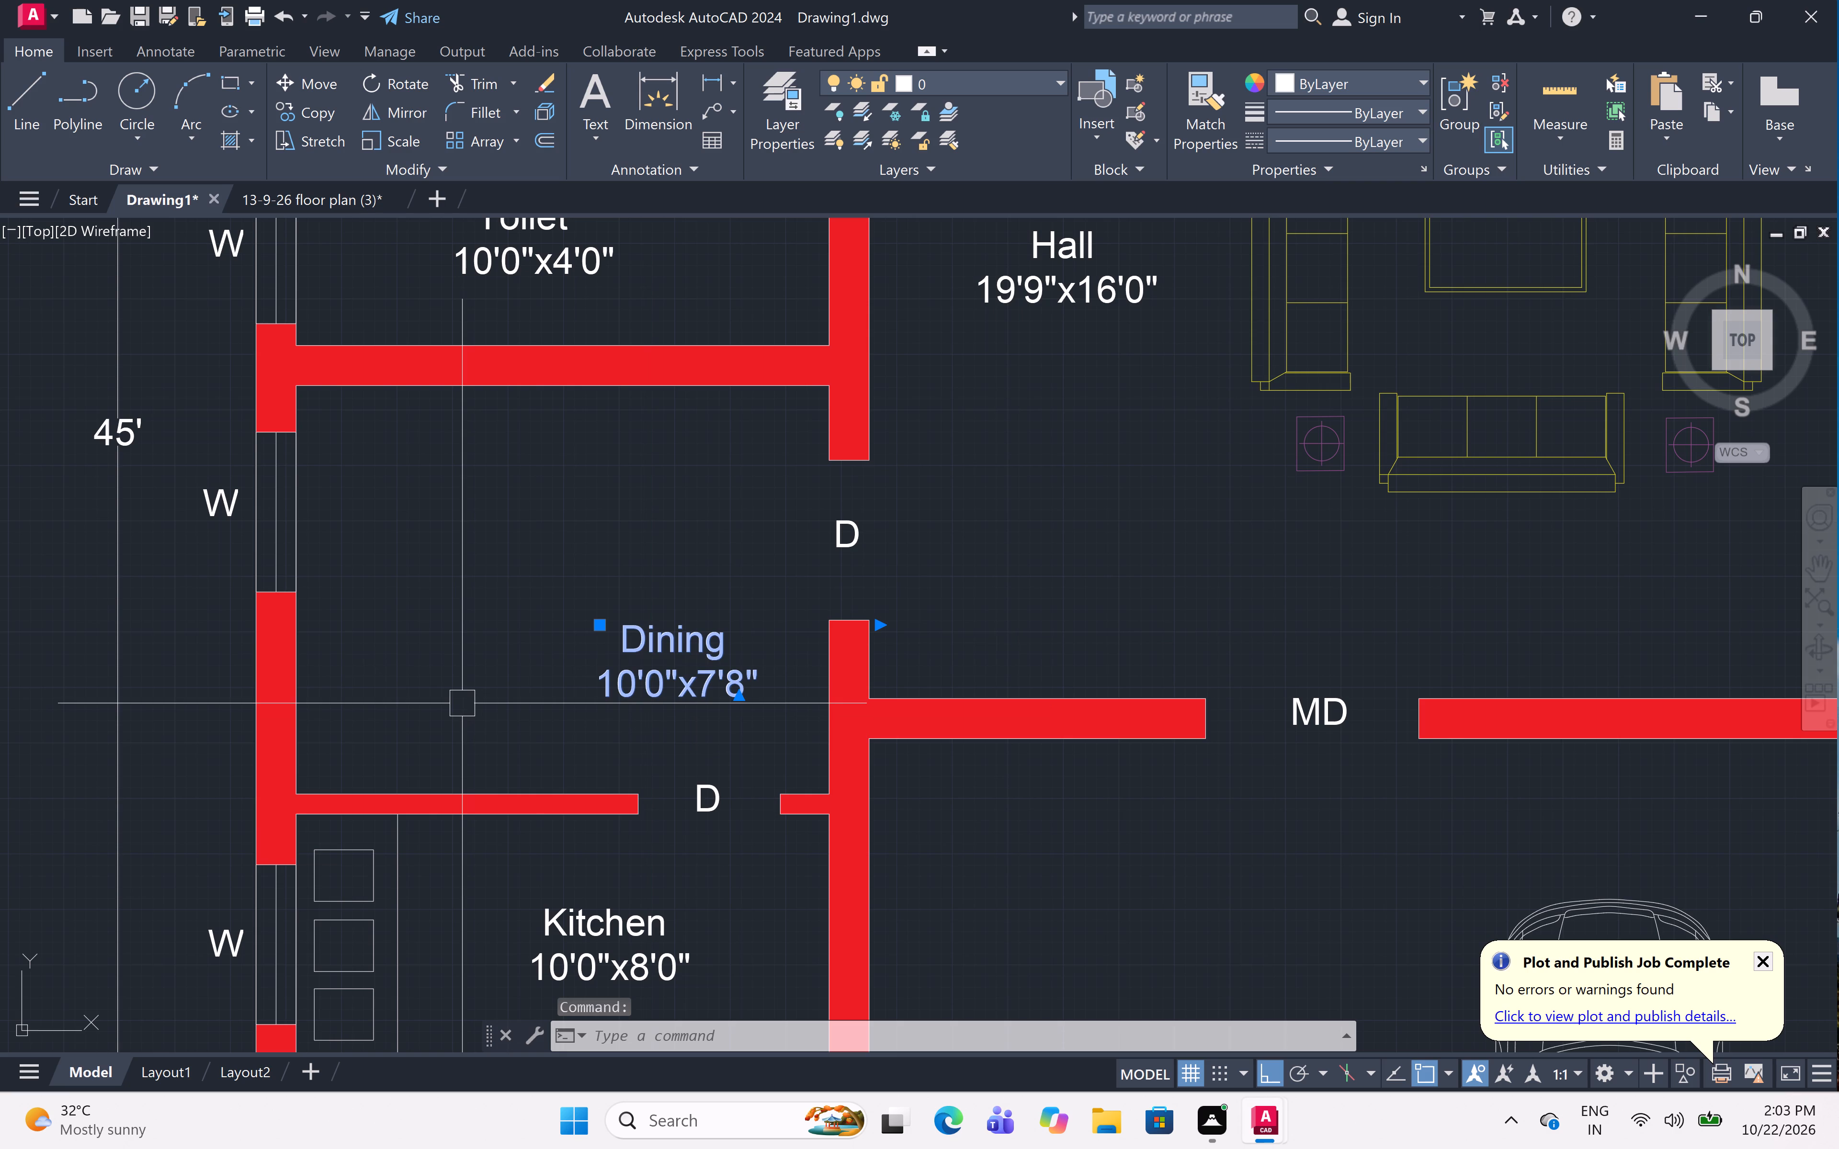
text(M)
key(space)
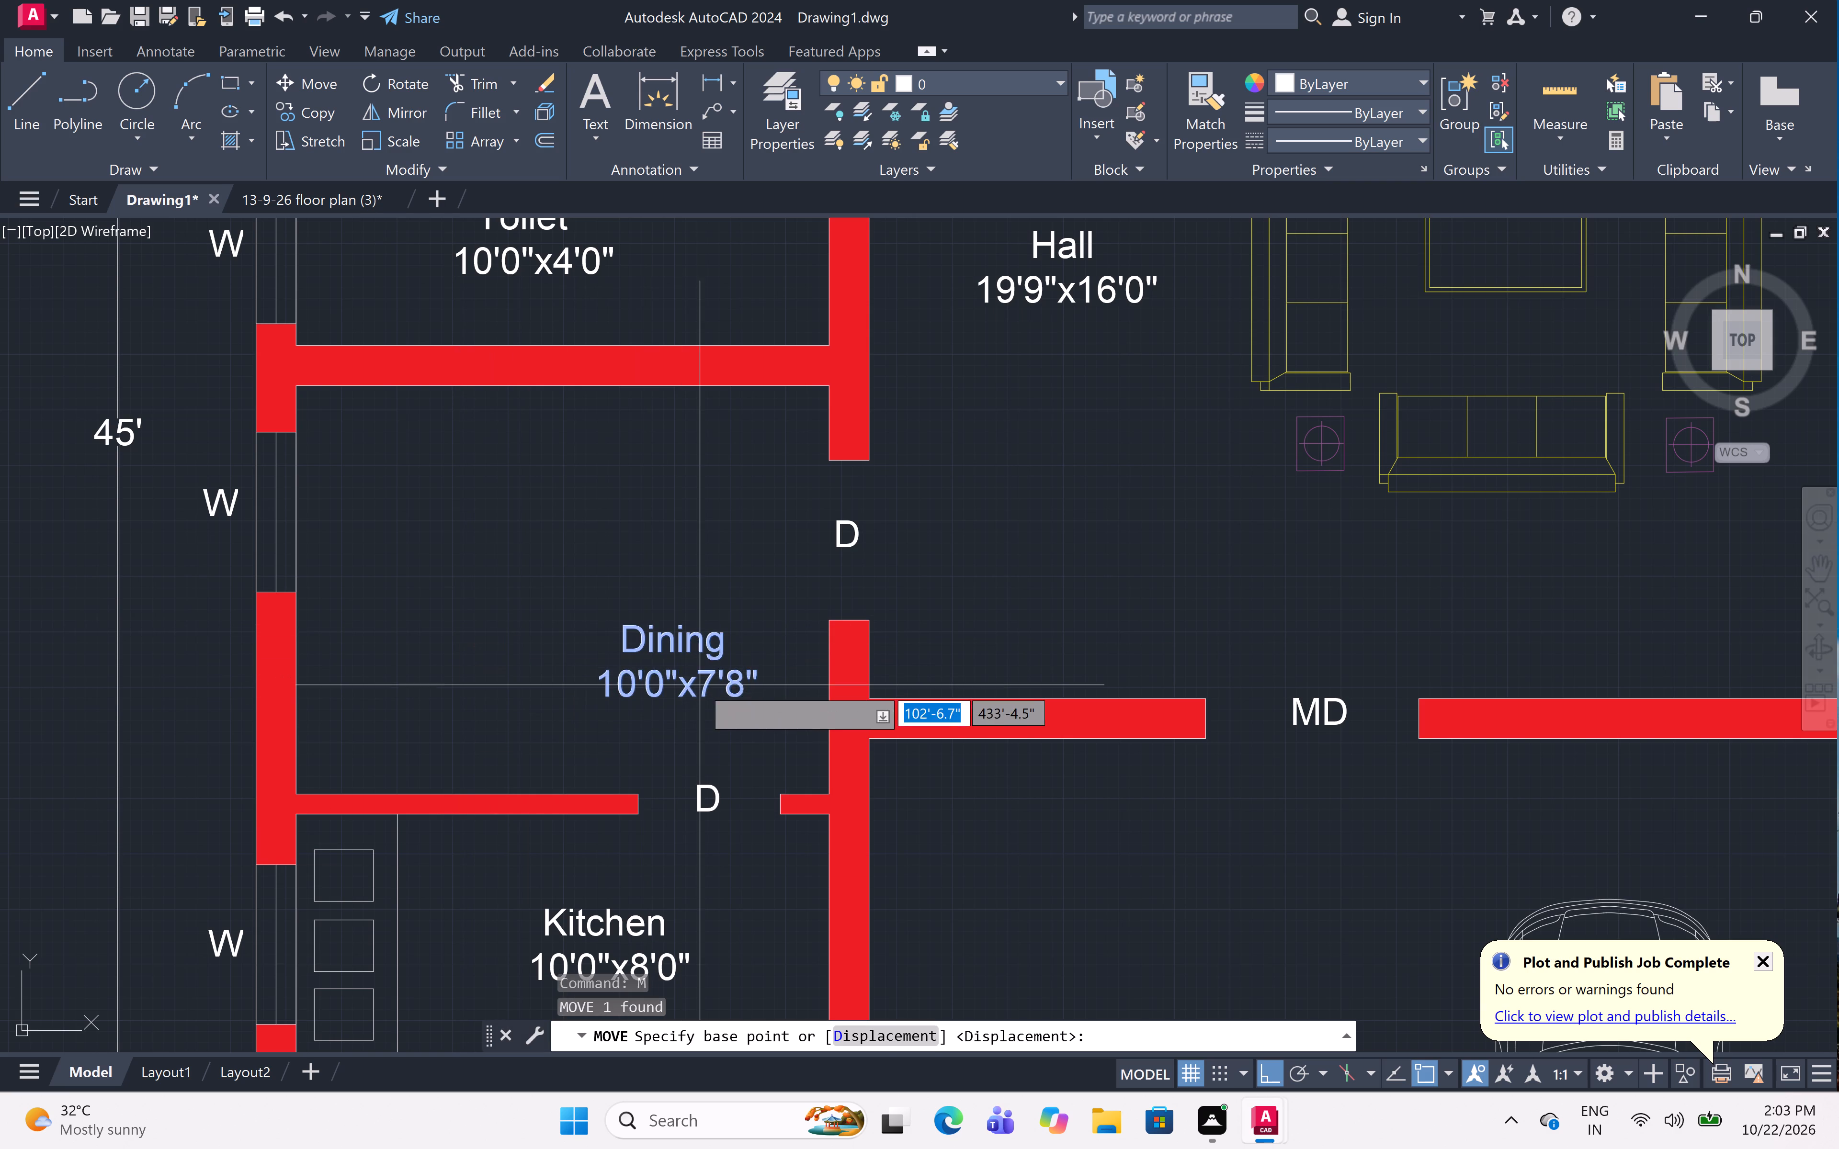
click(701, 685)
key(F8)
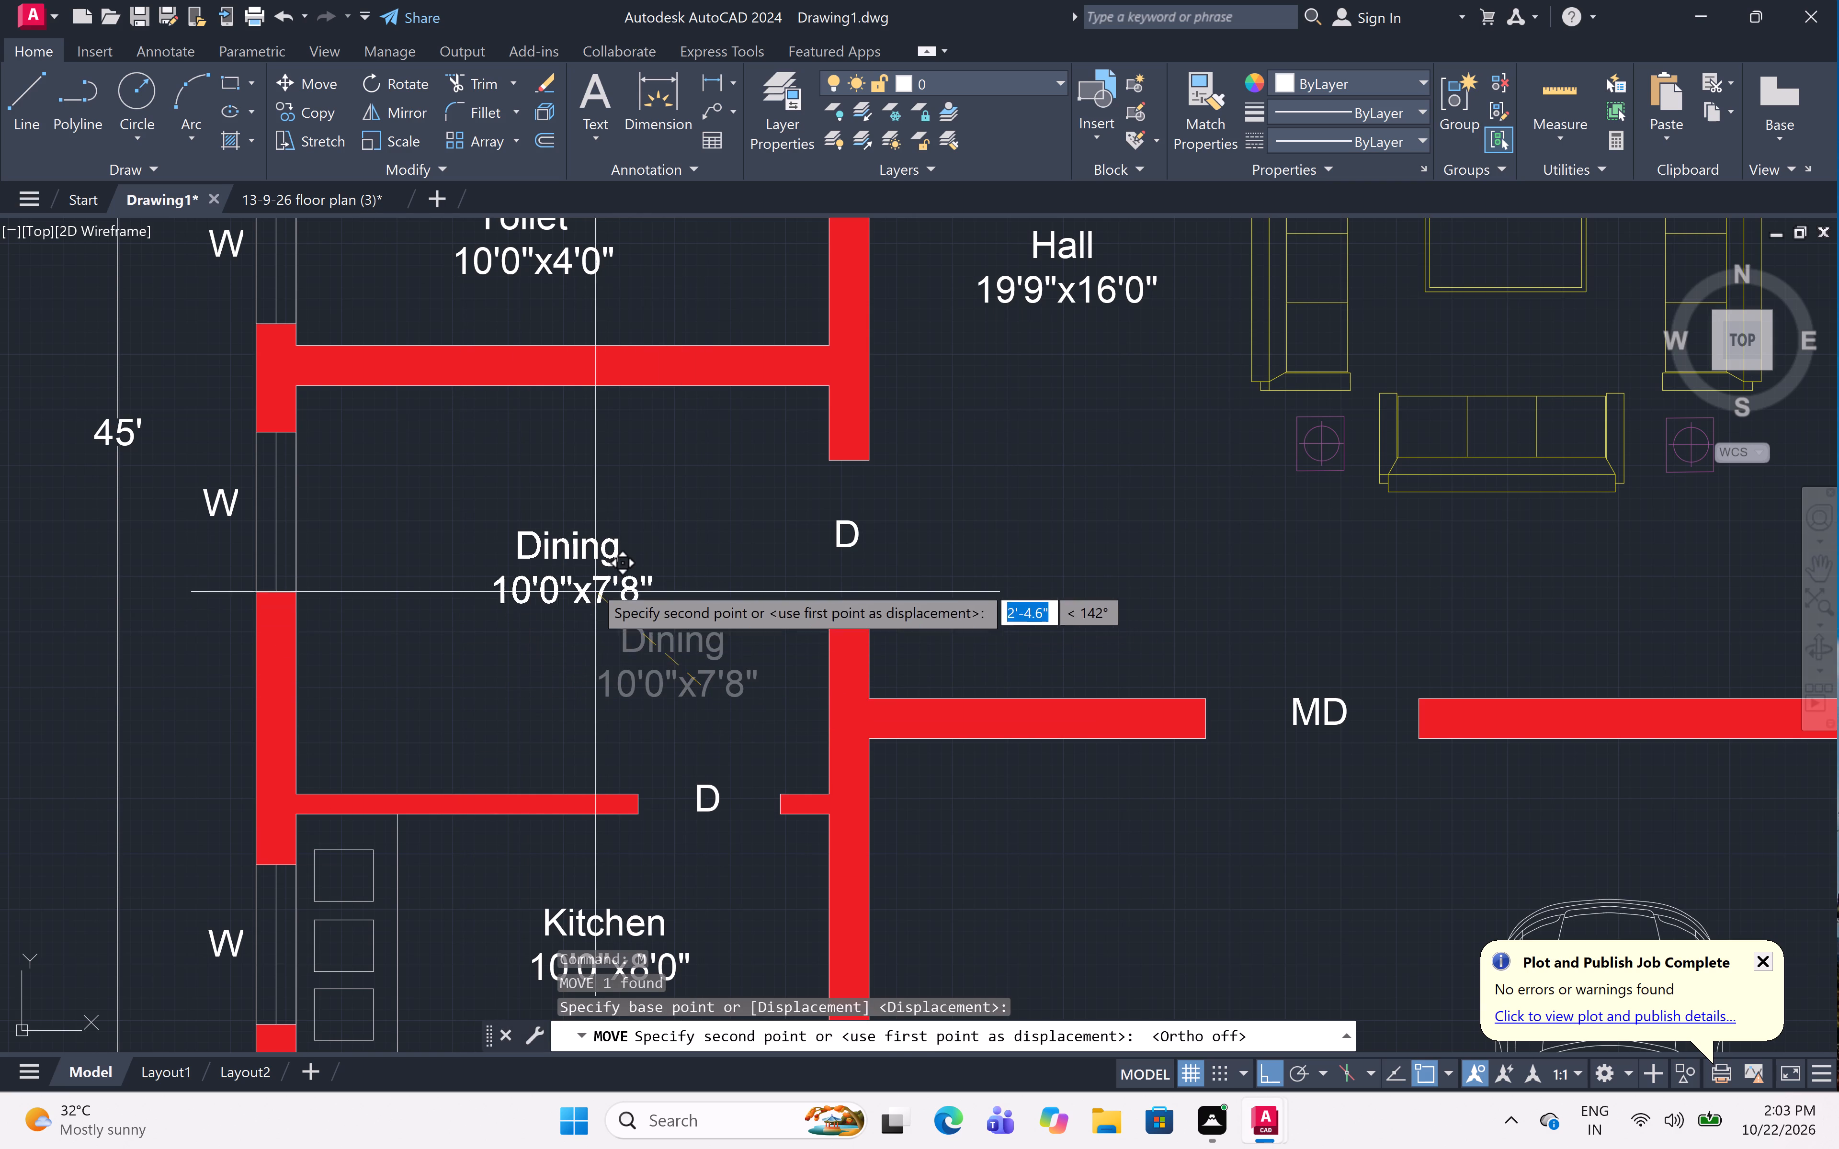
click(579, 602)
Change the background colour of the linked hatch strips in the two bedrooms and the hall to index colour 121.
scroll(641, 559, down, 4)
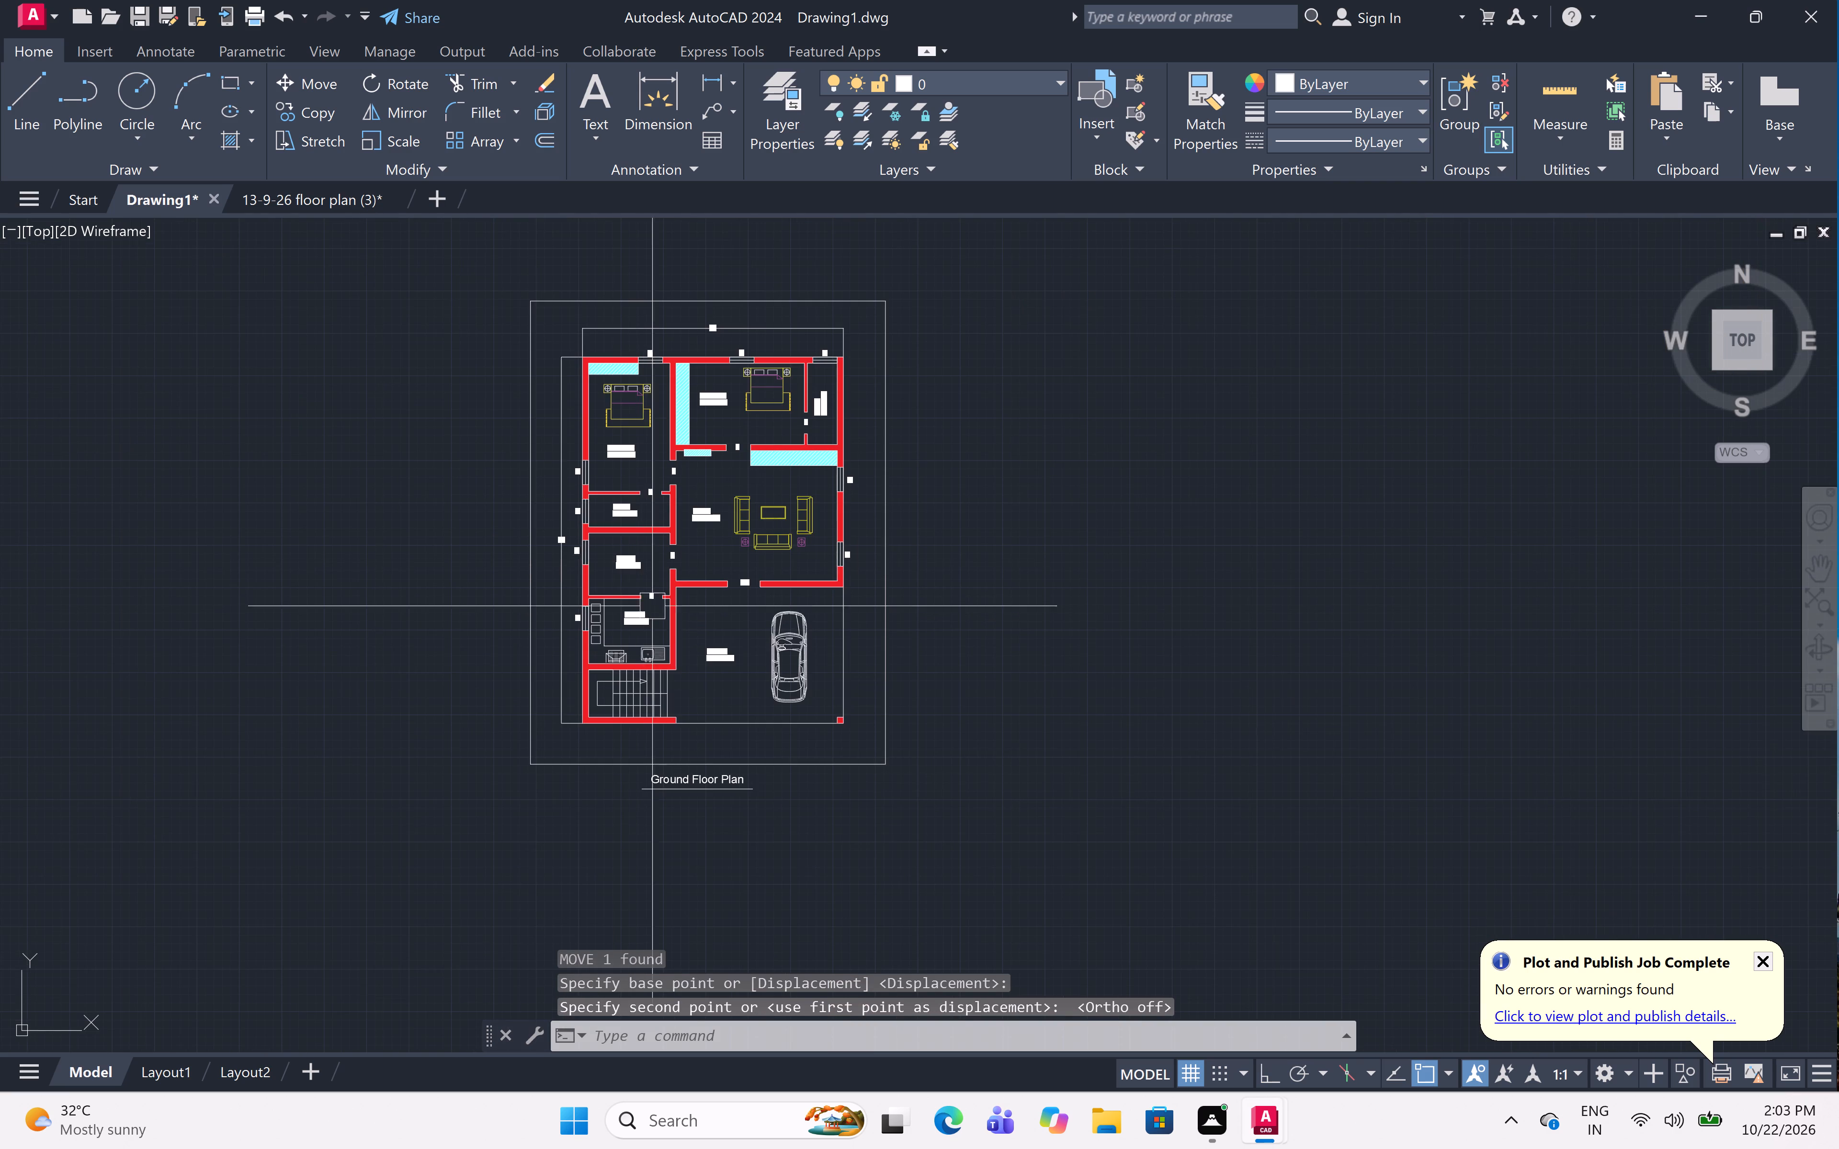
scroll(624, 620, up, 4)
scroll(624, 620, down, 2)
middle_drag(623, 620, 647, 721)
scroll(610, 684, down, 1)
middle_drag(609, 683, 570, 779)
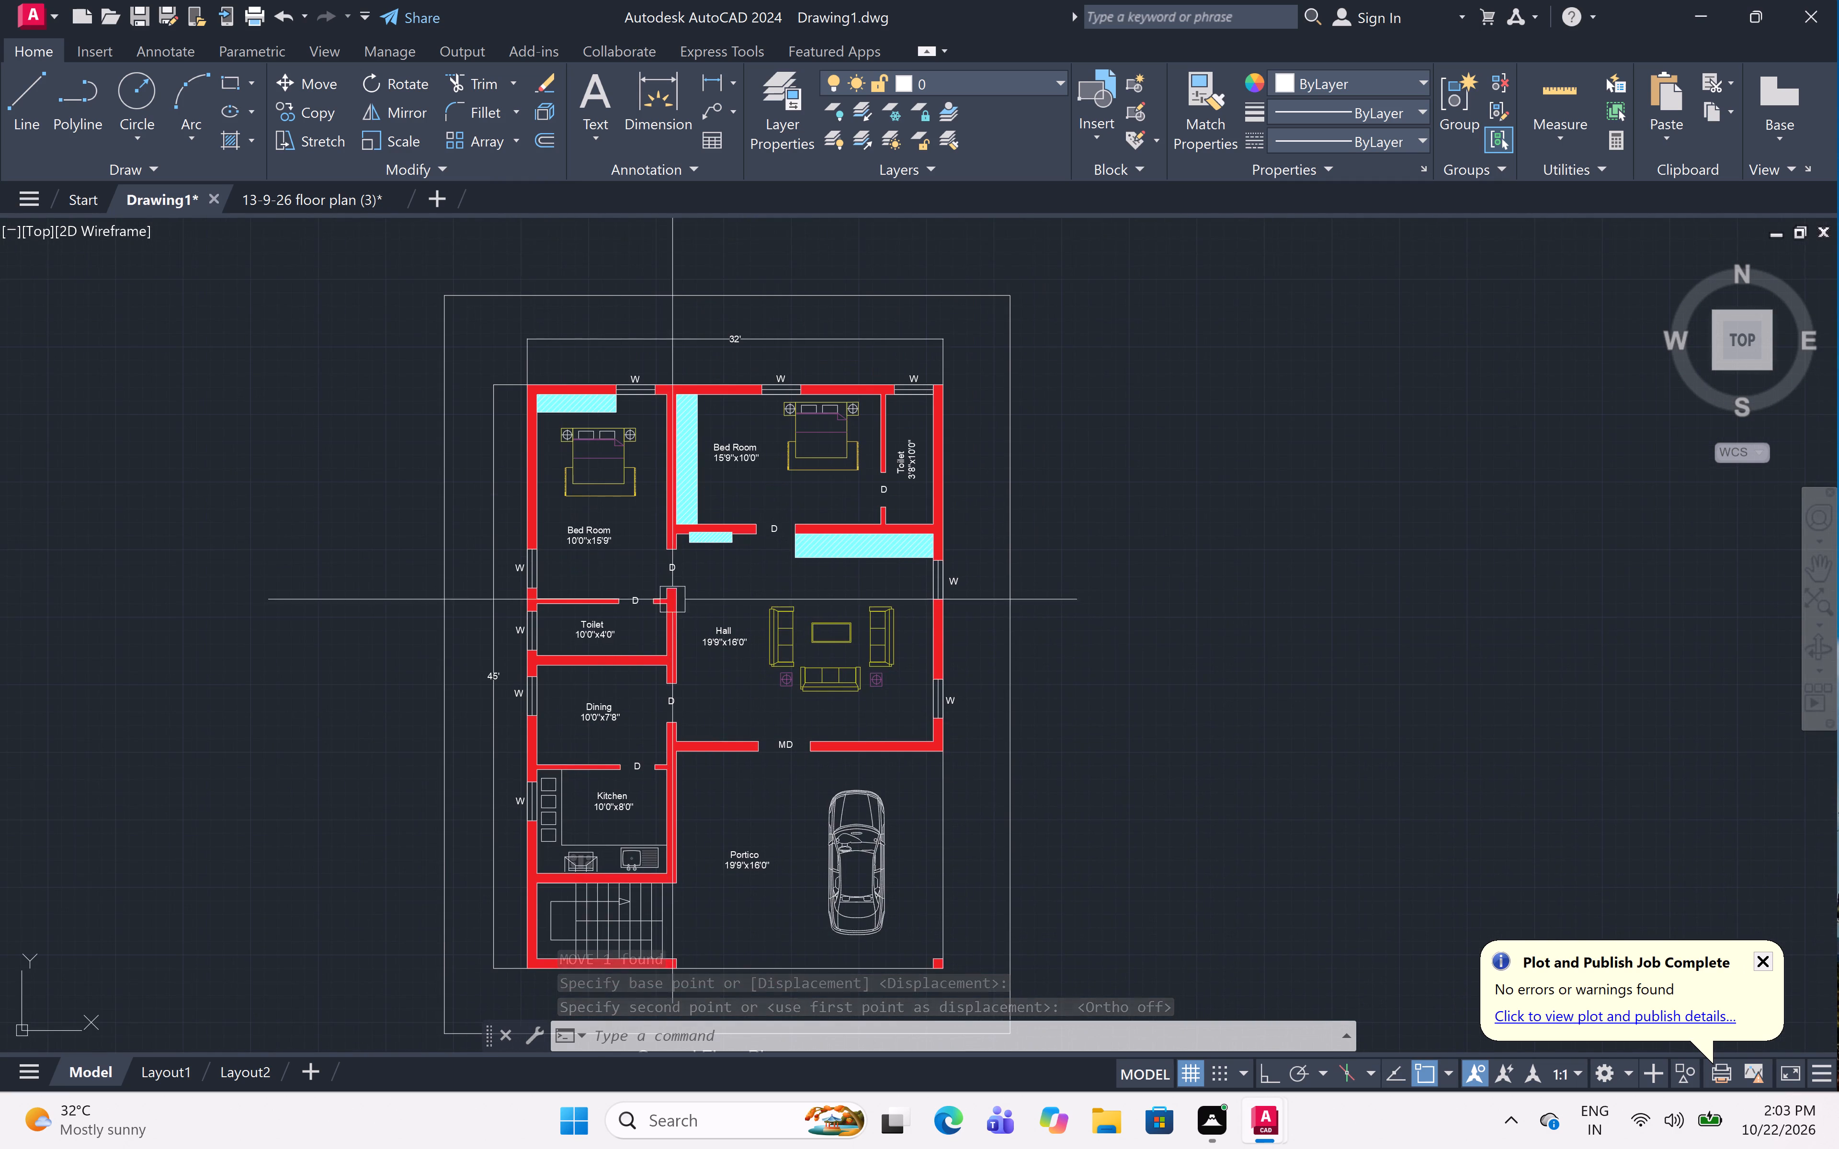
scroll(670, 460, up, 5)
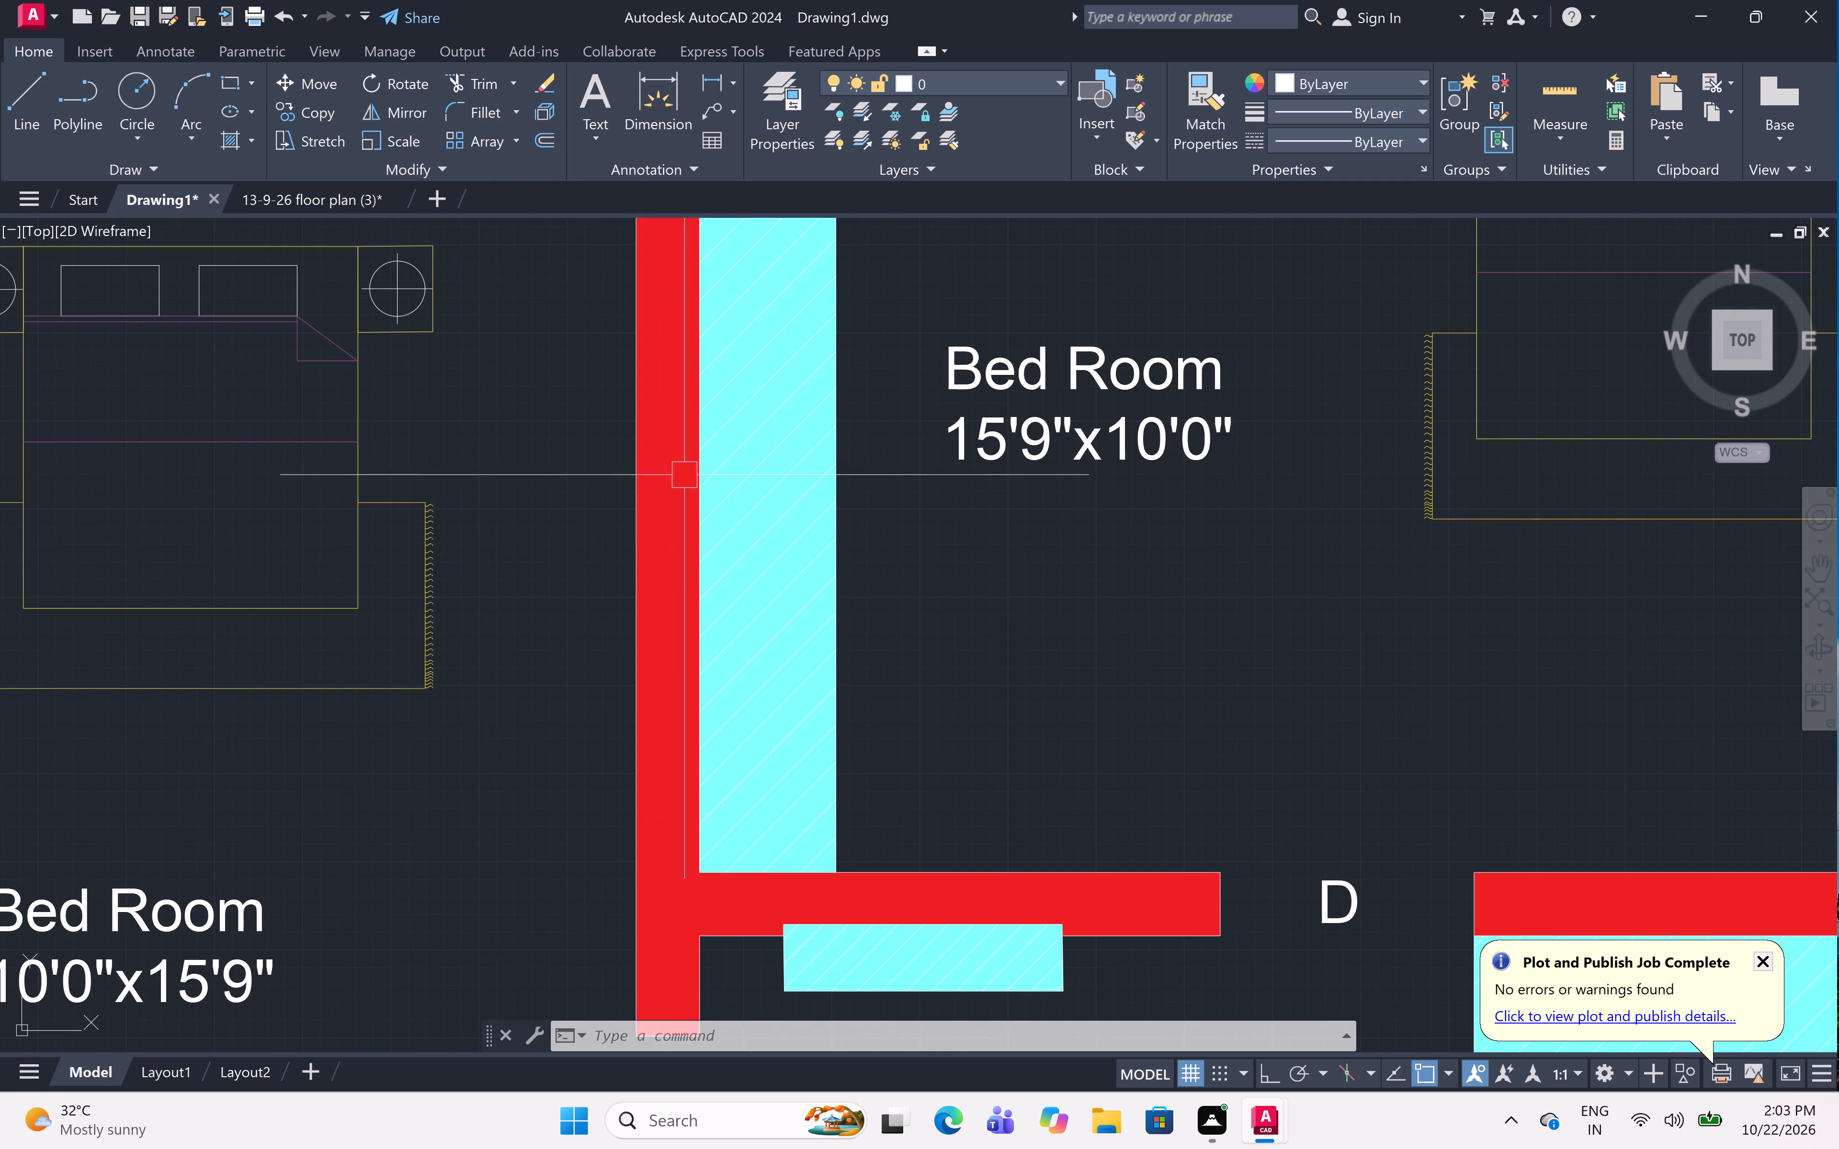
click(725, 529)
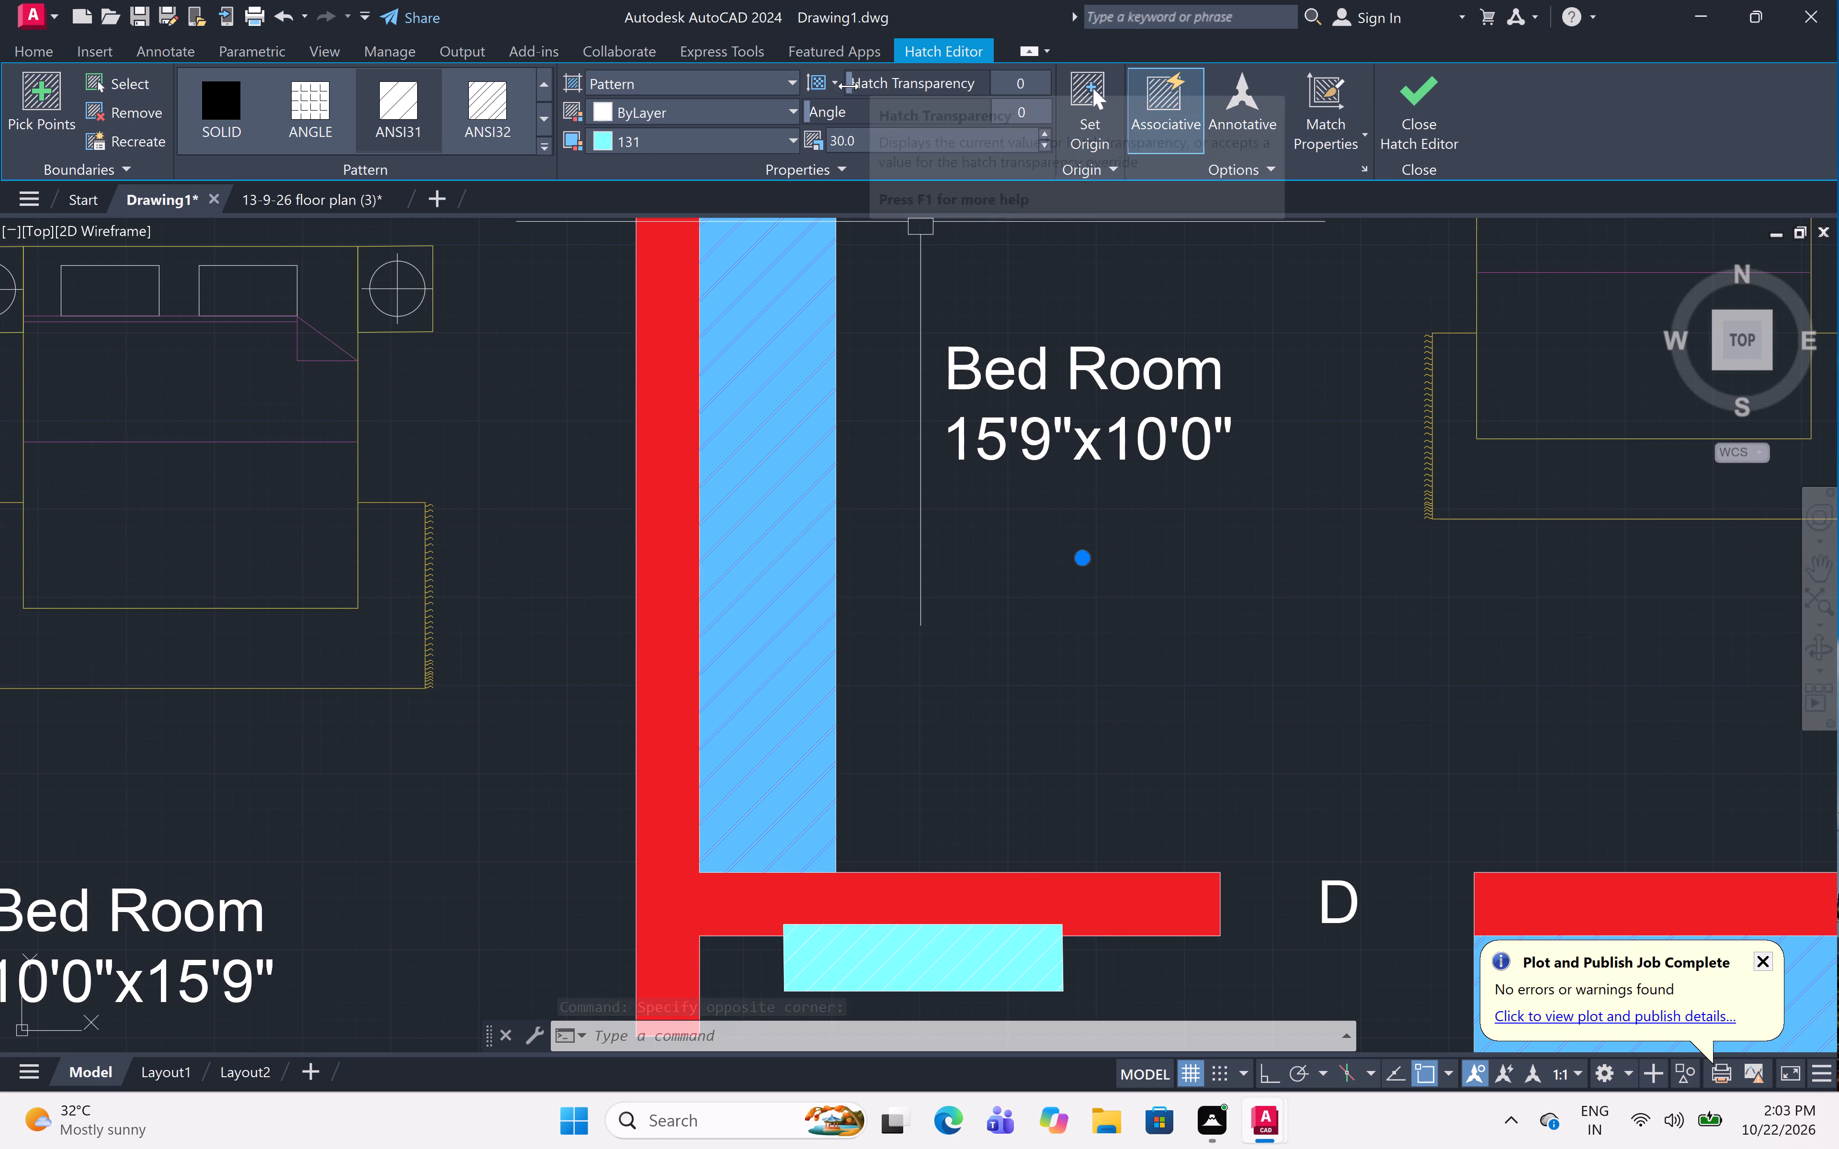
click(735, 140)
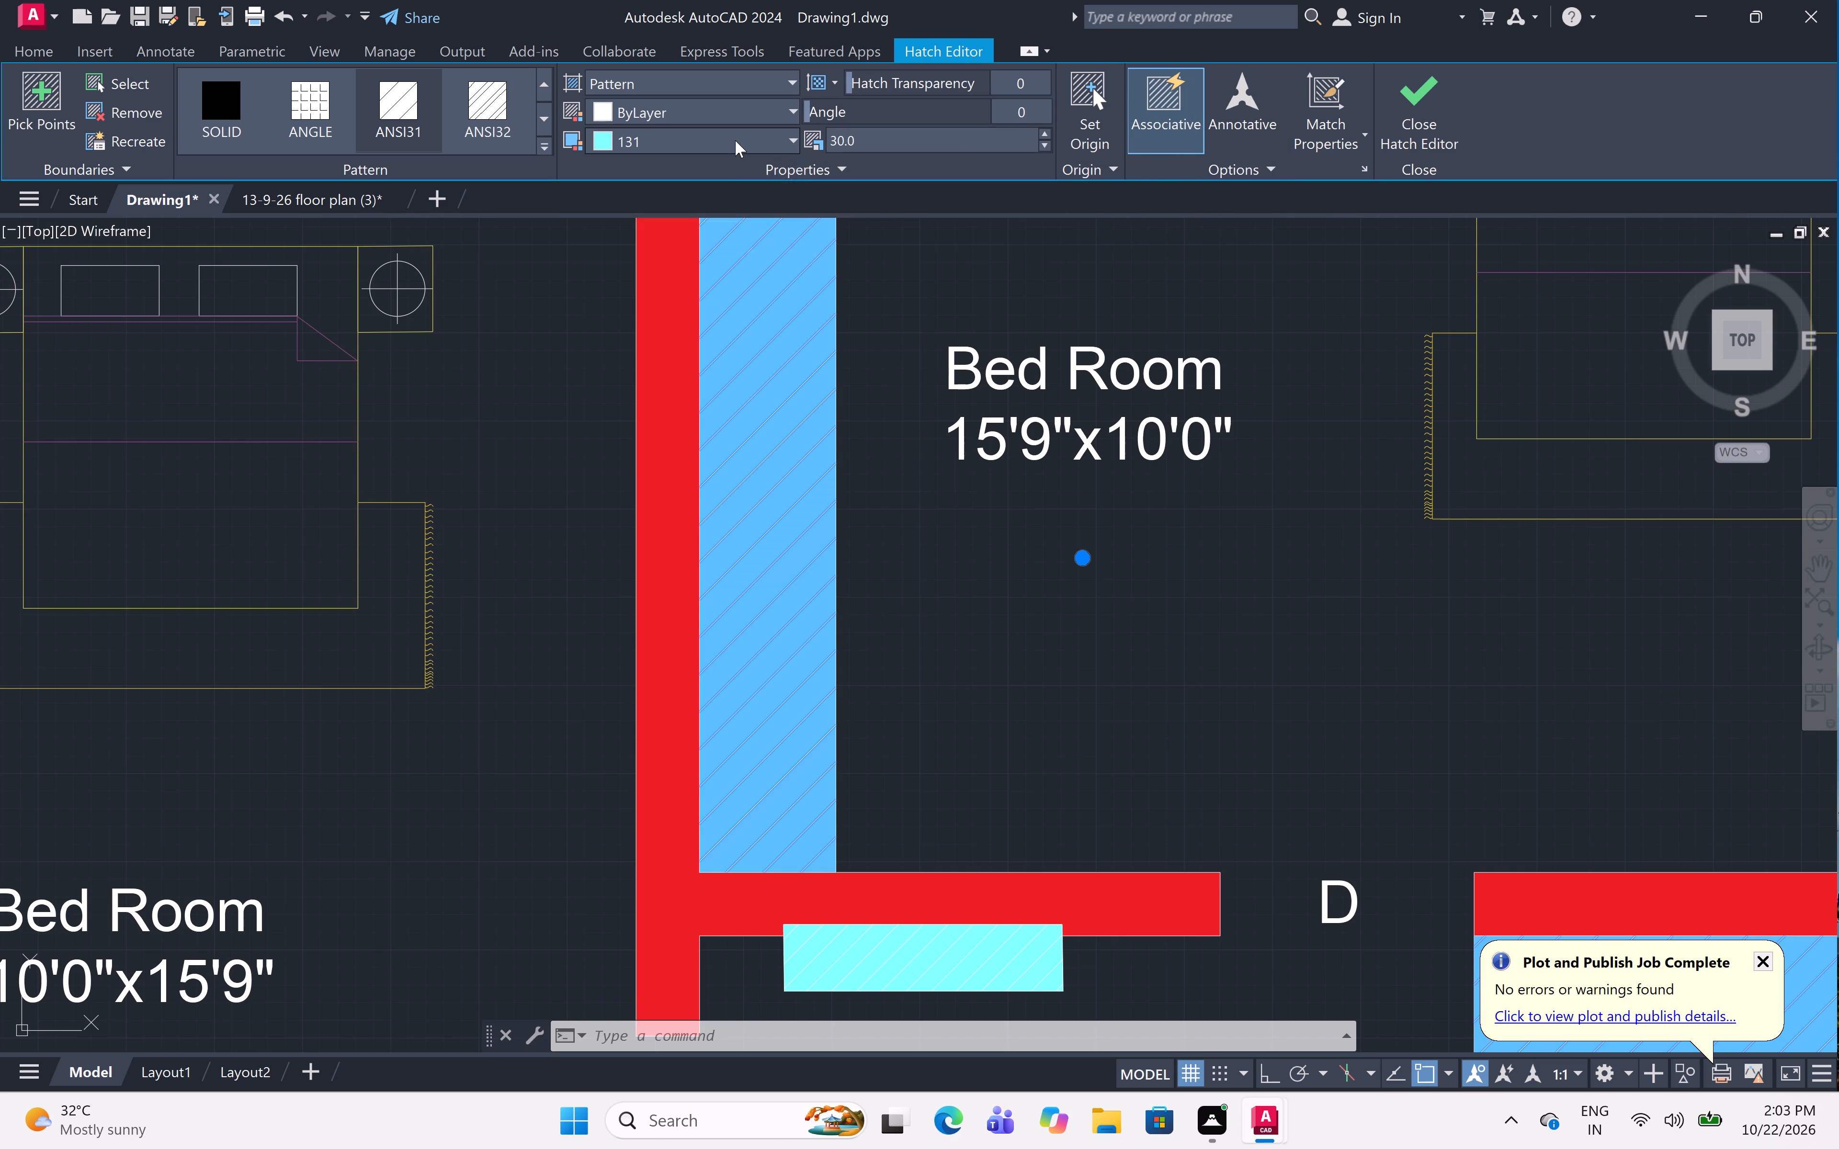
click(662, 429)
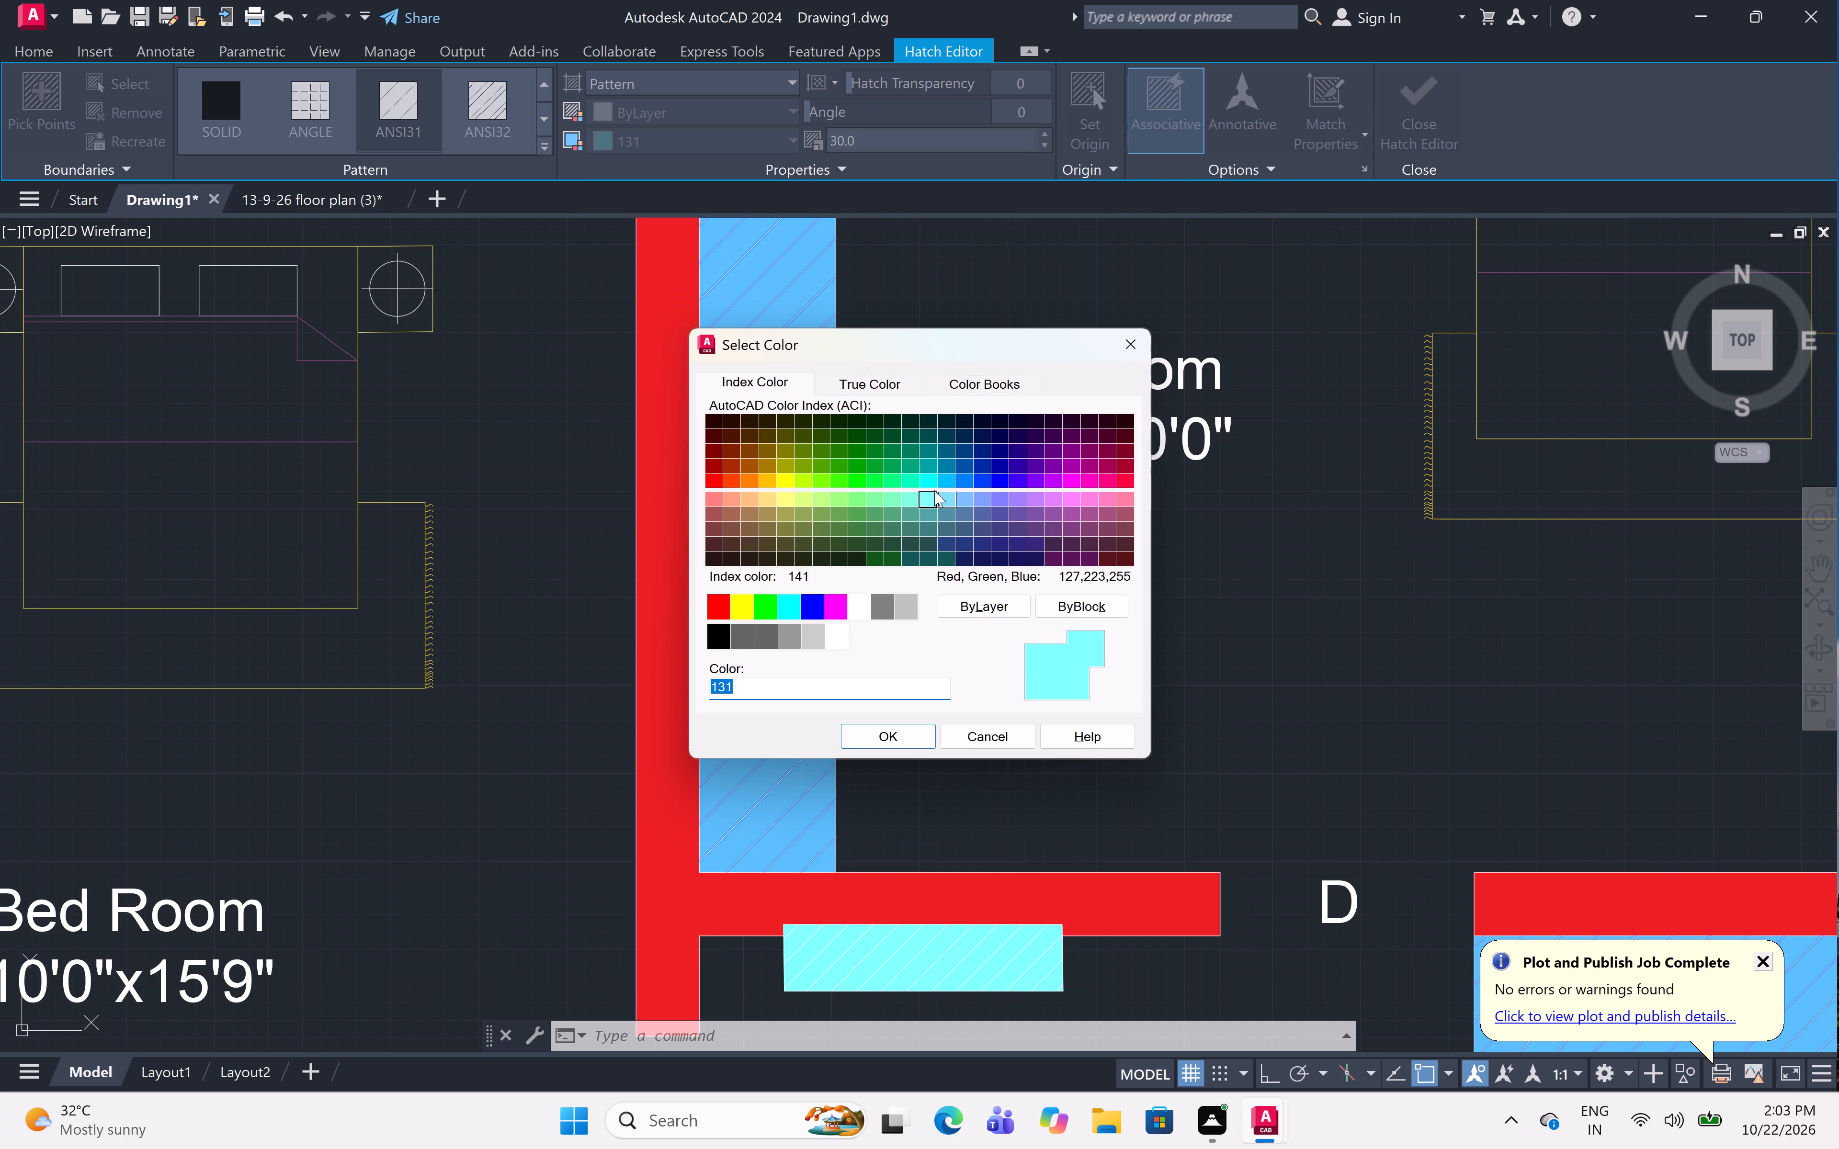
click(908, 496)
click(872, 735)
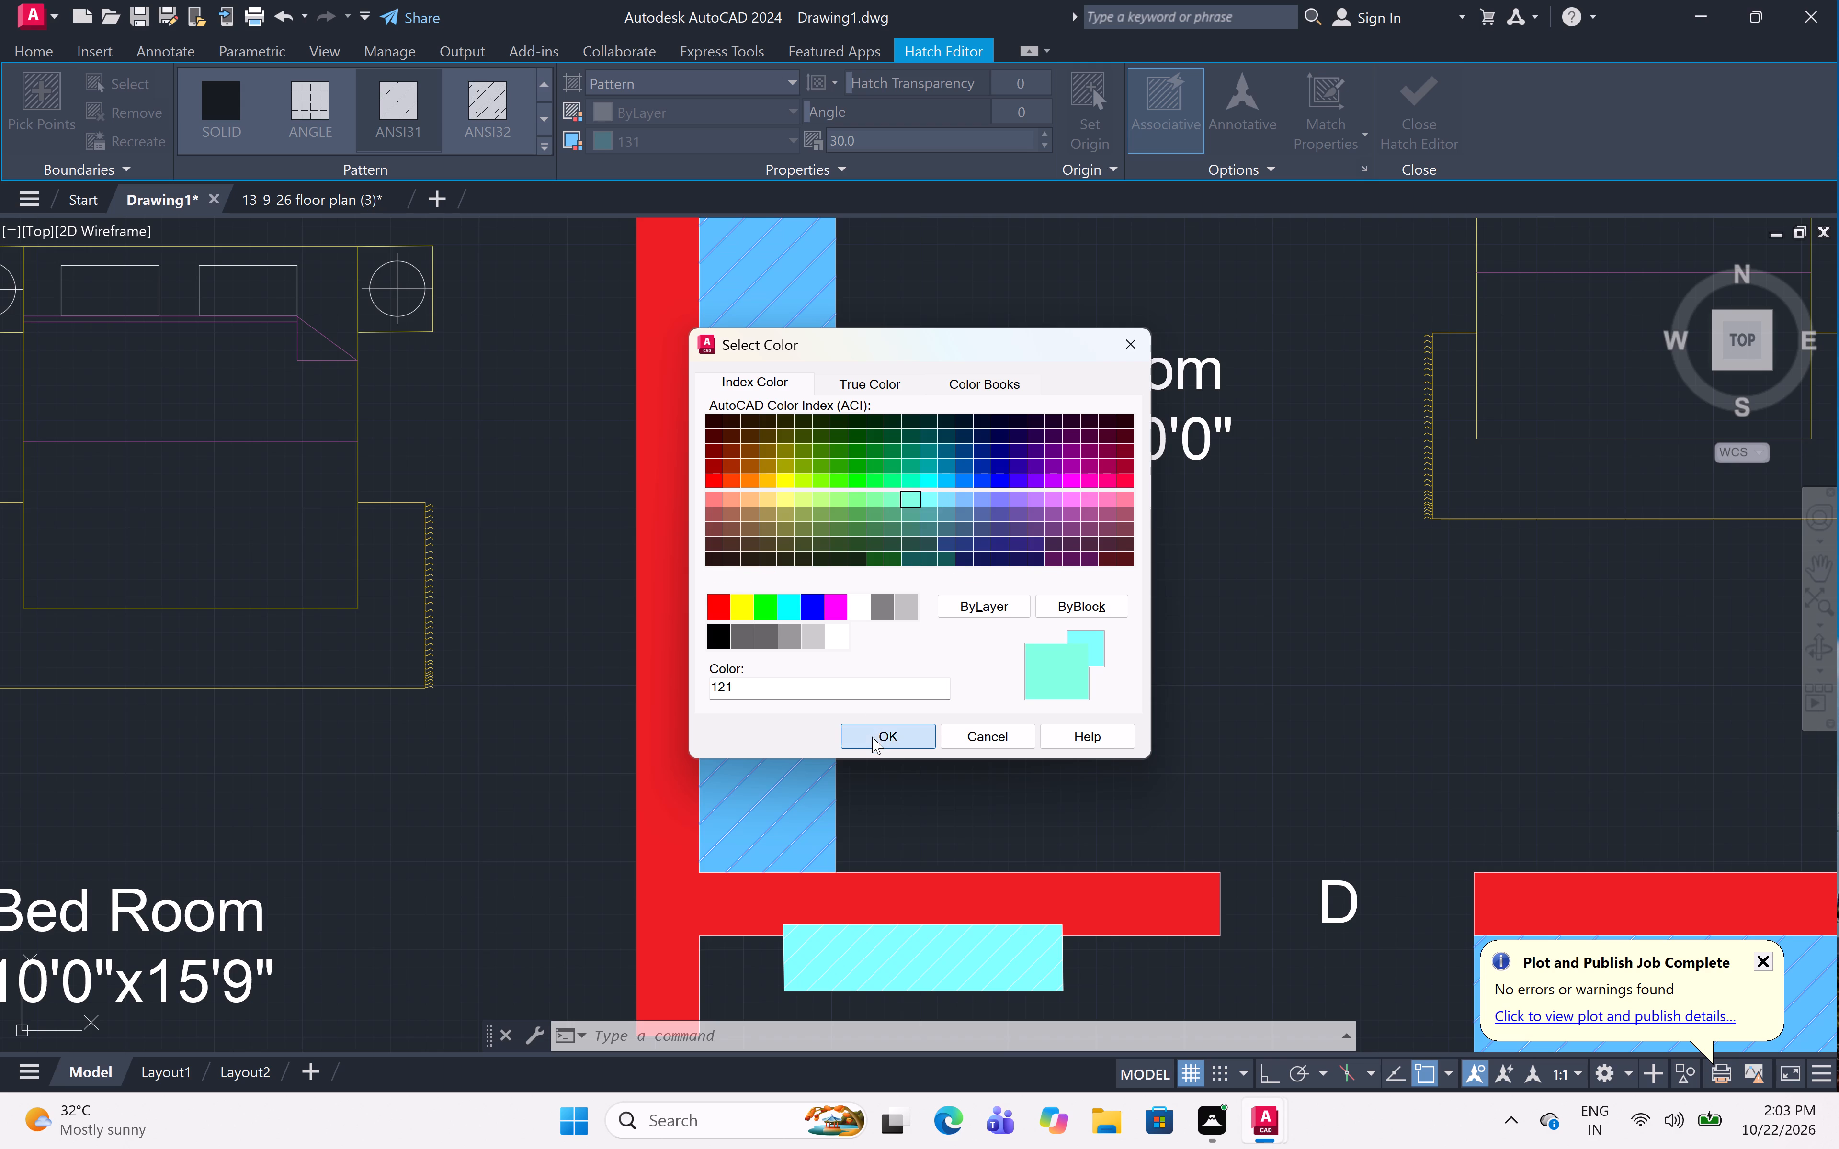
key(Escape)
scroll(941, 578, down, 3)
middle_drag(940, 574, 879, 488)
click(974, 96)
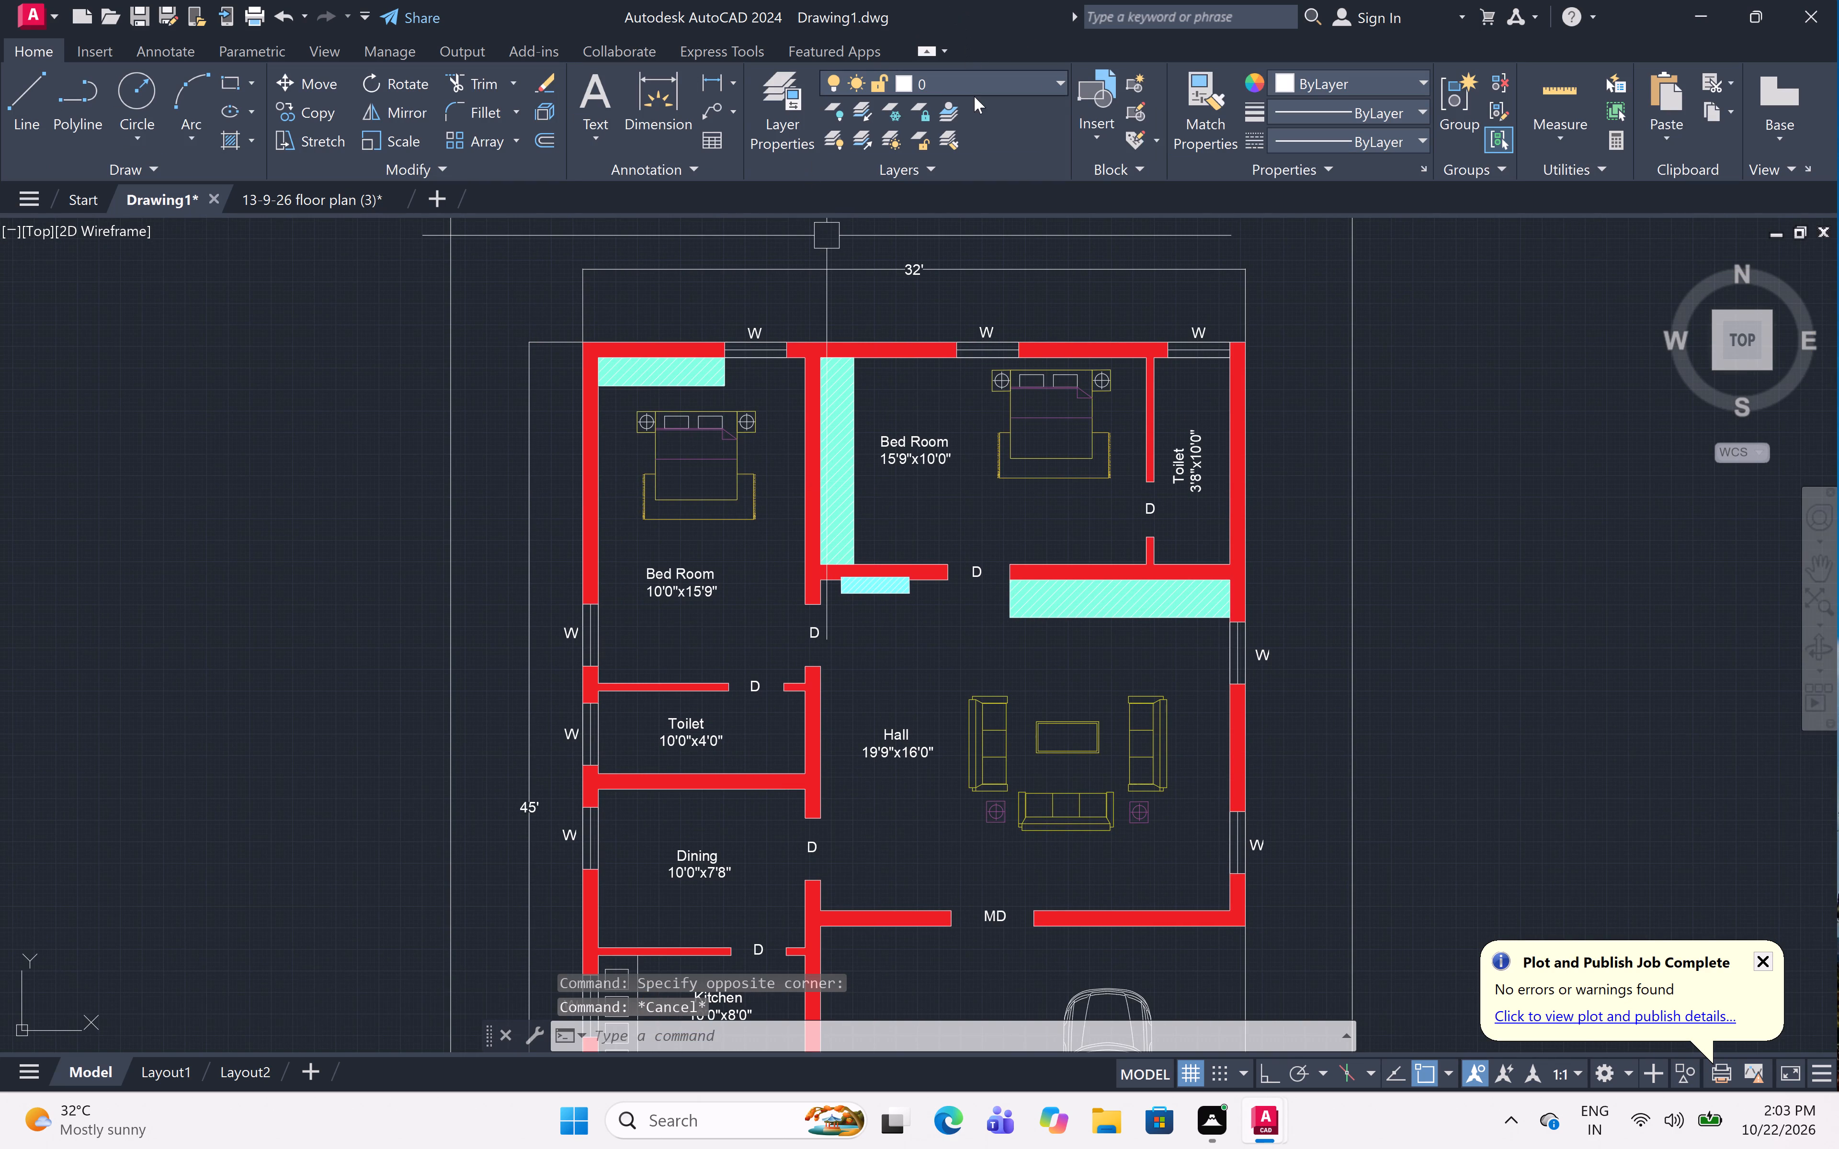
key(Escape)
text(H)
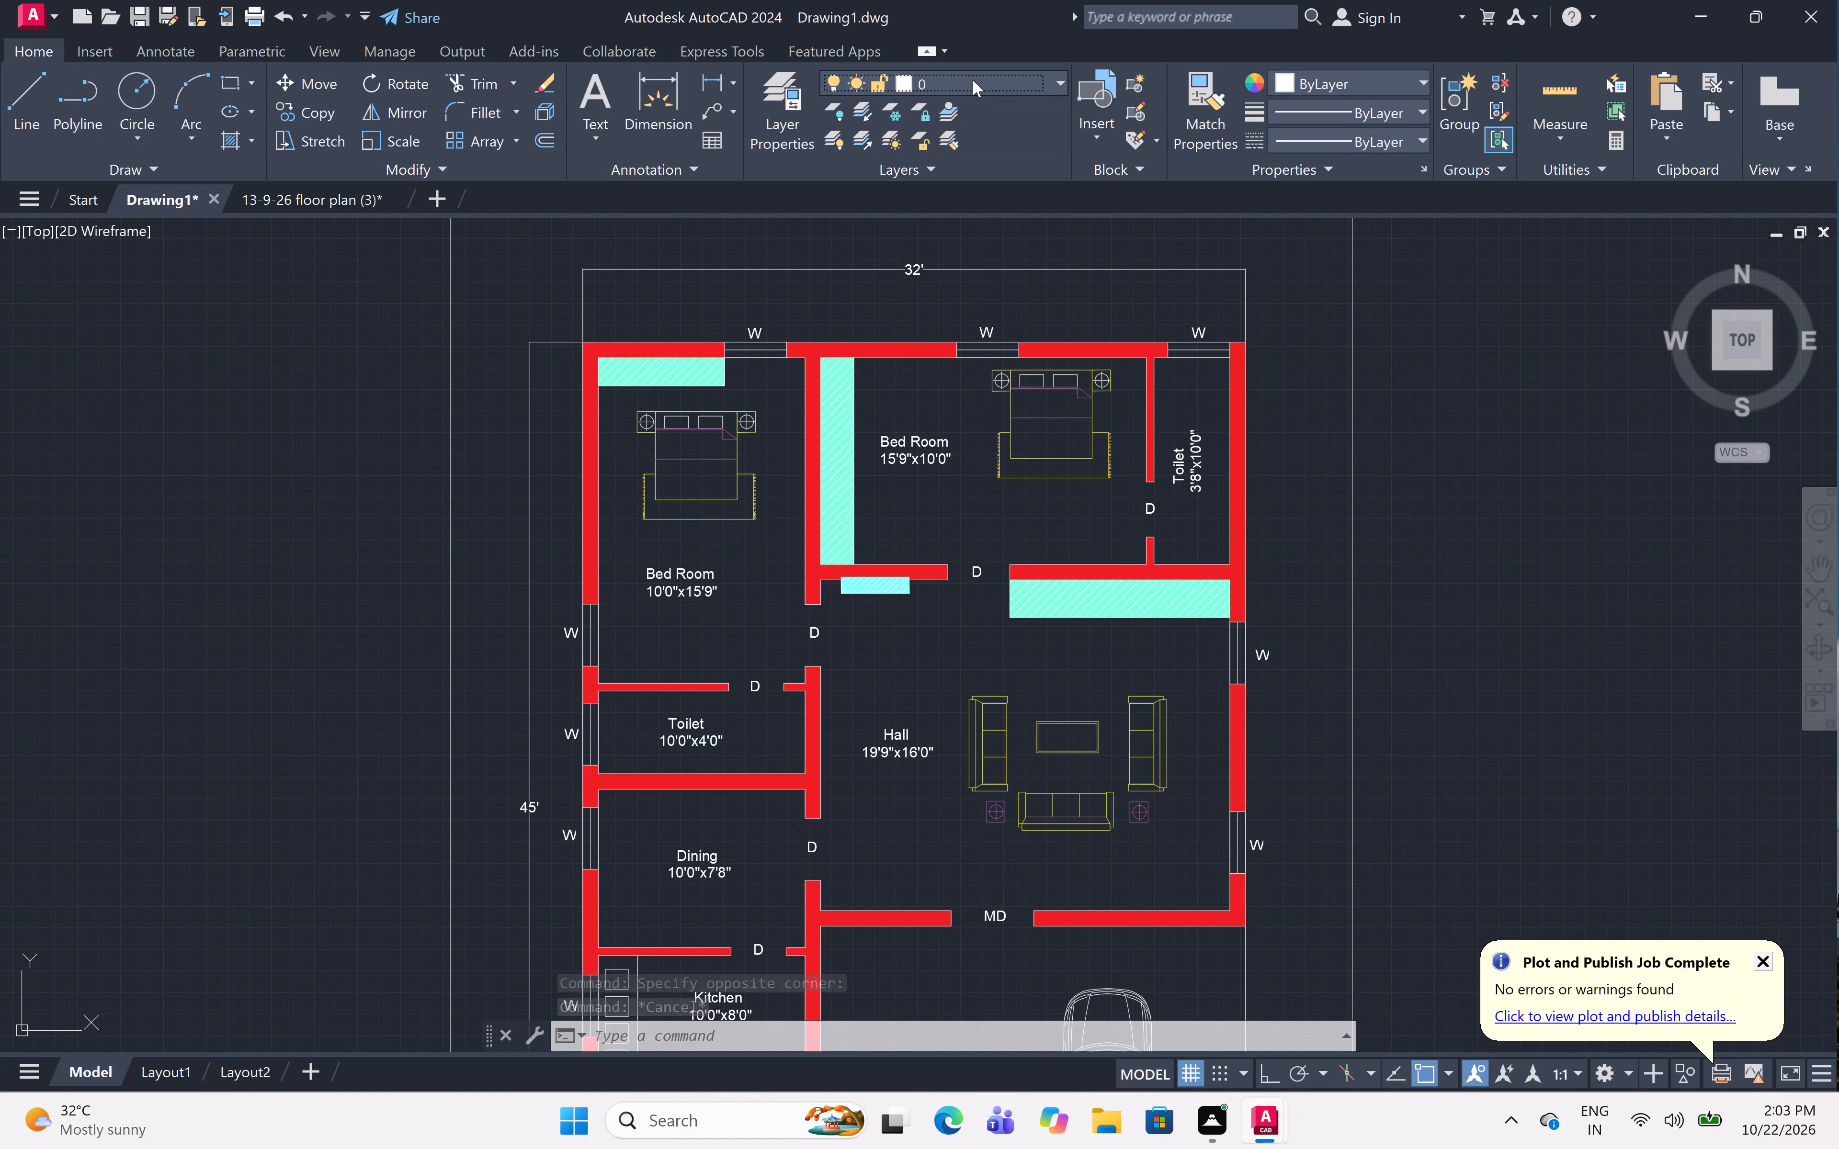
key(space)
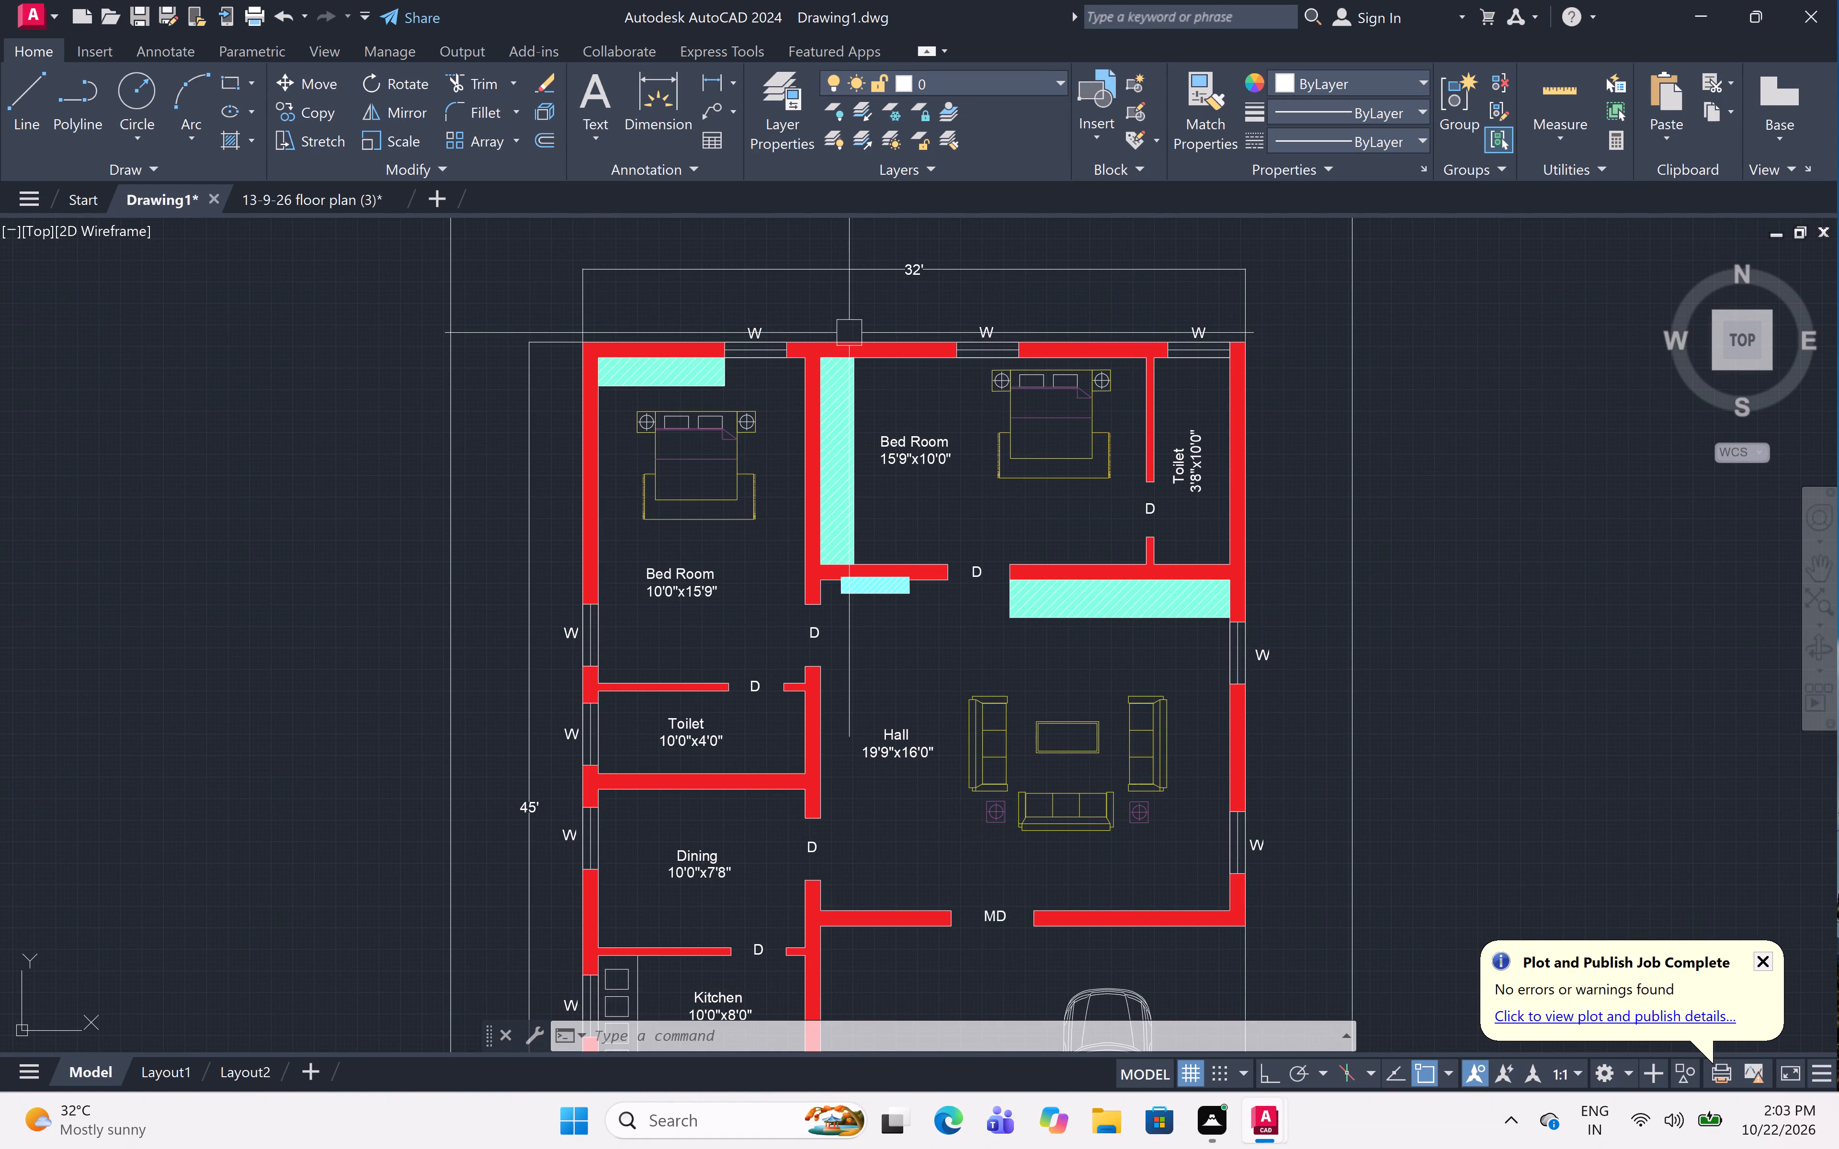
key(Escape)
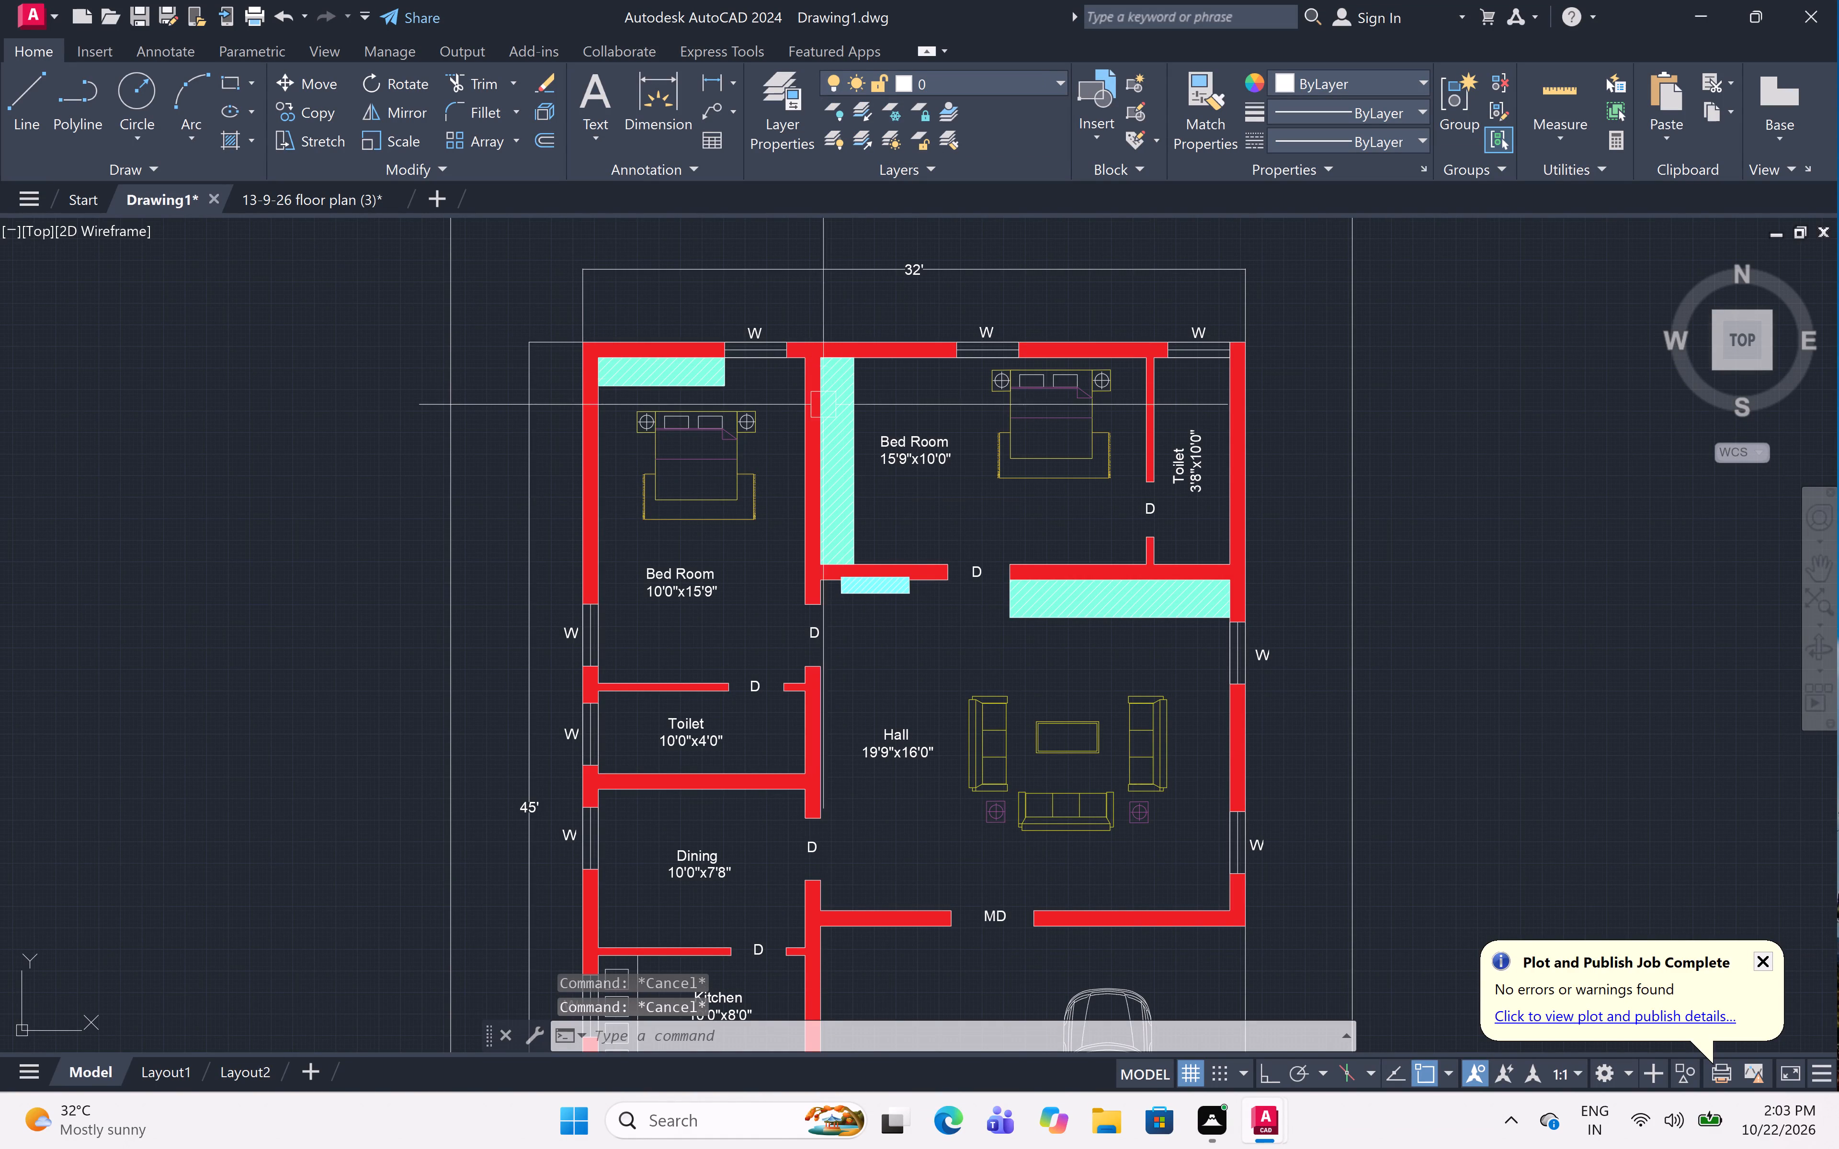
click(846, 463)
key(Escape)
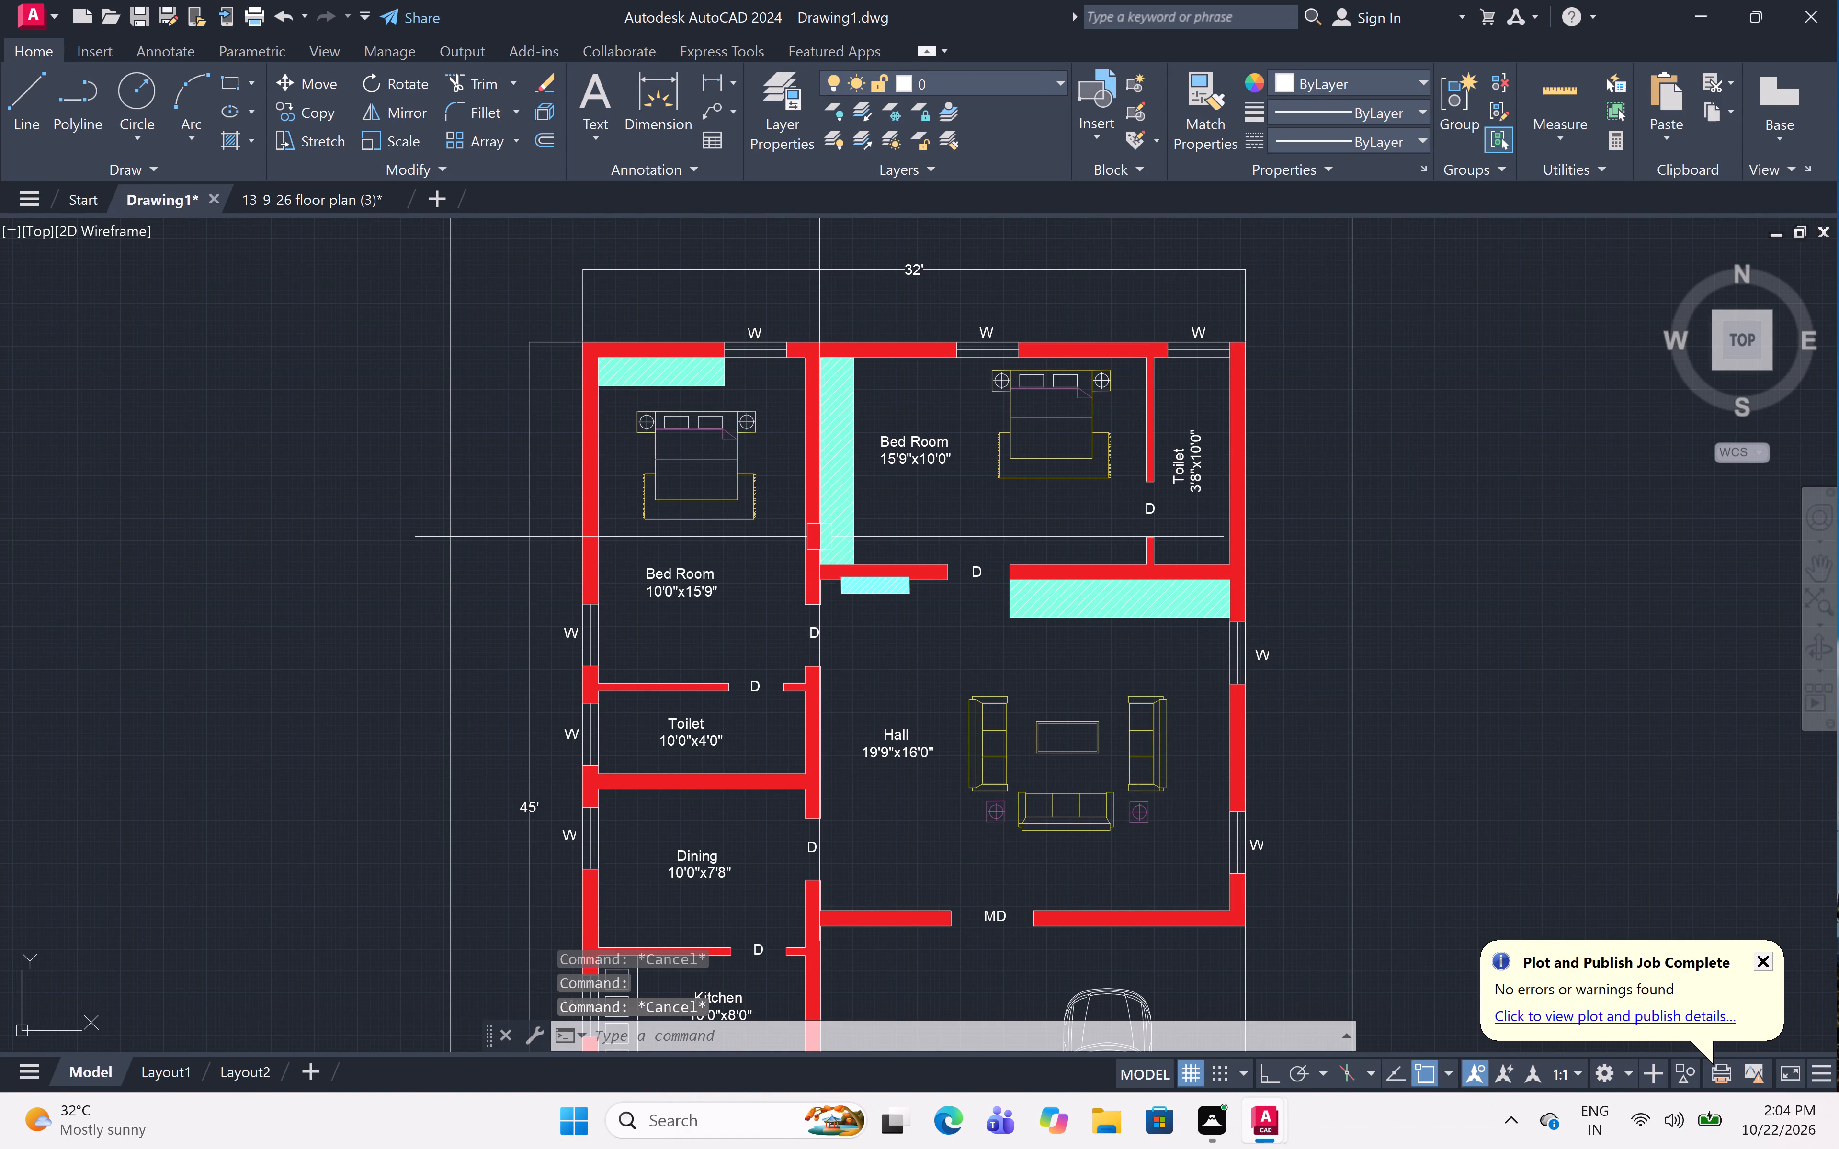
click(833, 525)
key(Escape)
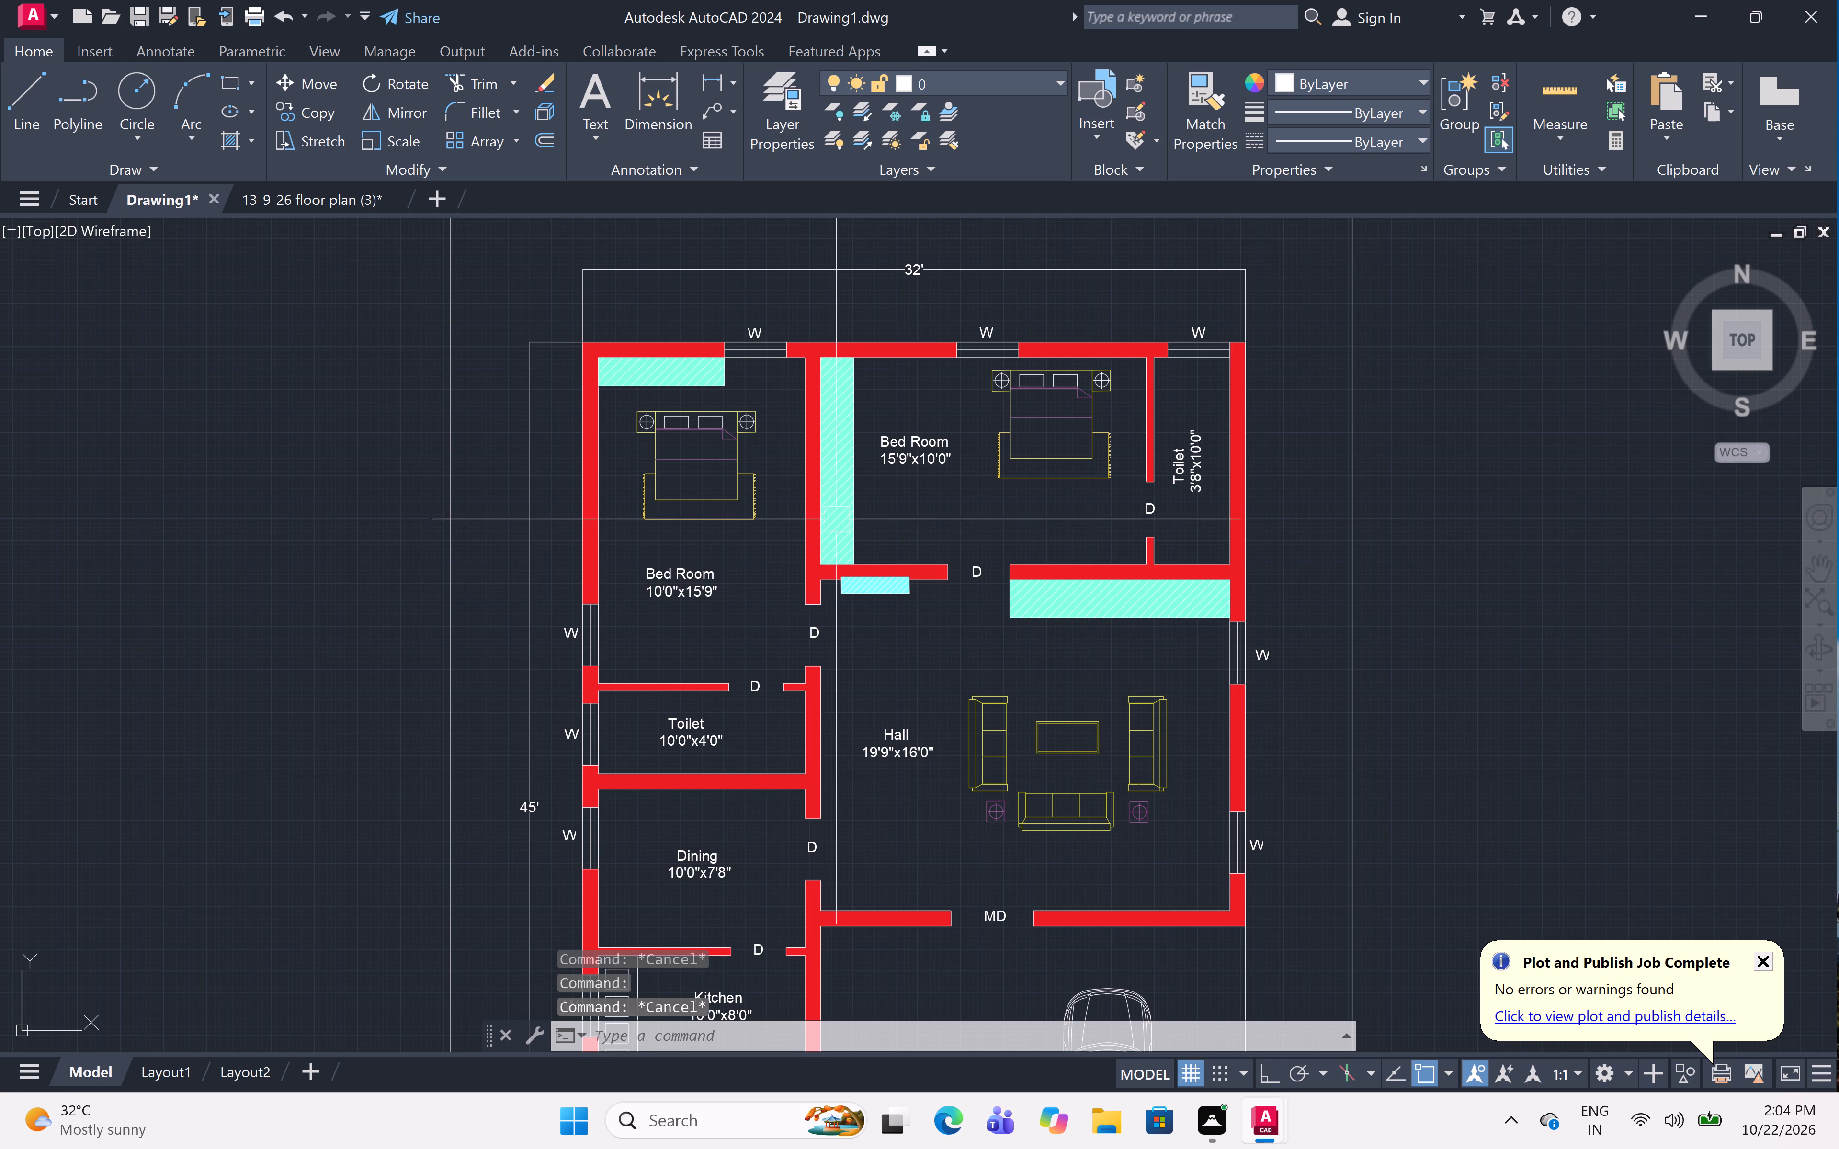
Set the background colour of the linked hatch strips in the two bedrooms and the hall to index colour 130.
scroll(836, 519, up, 1)
click(836, 518)
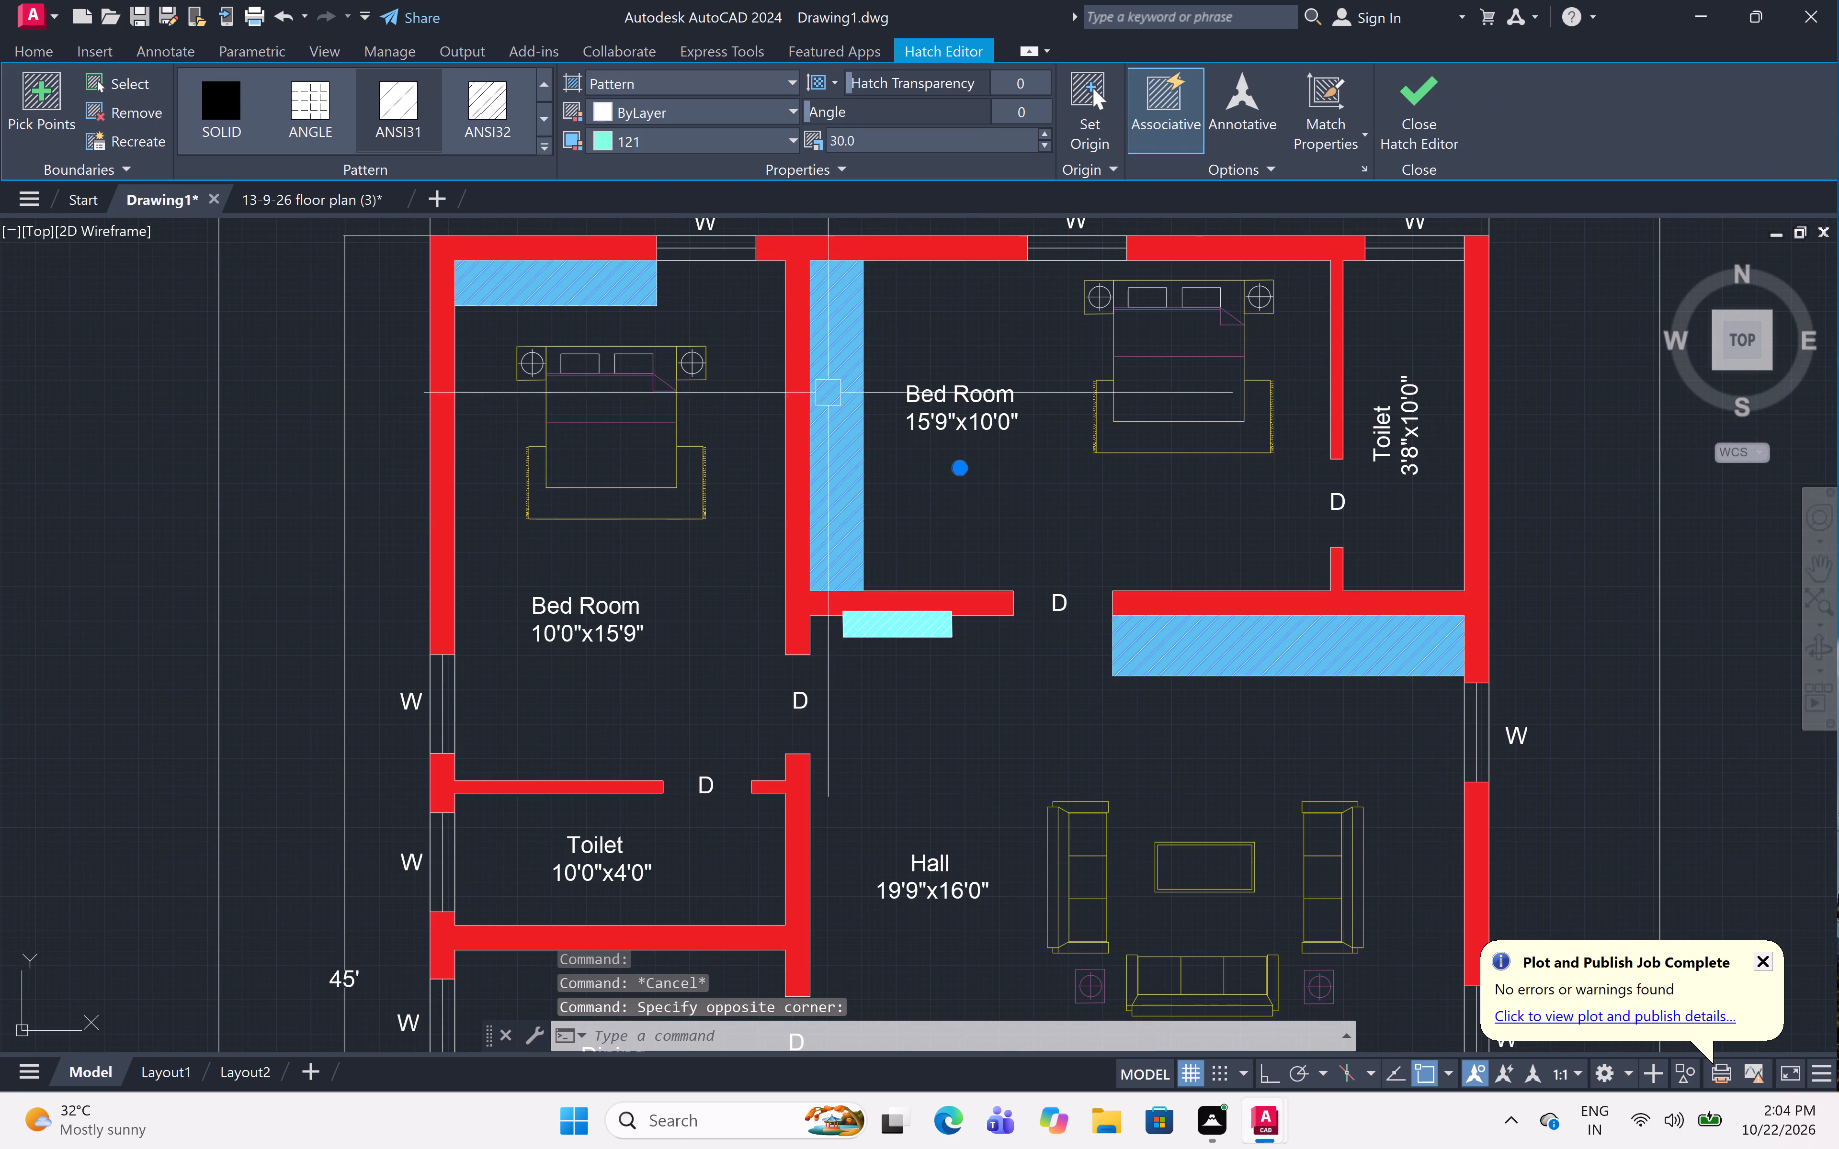
click(728, 141)
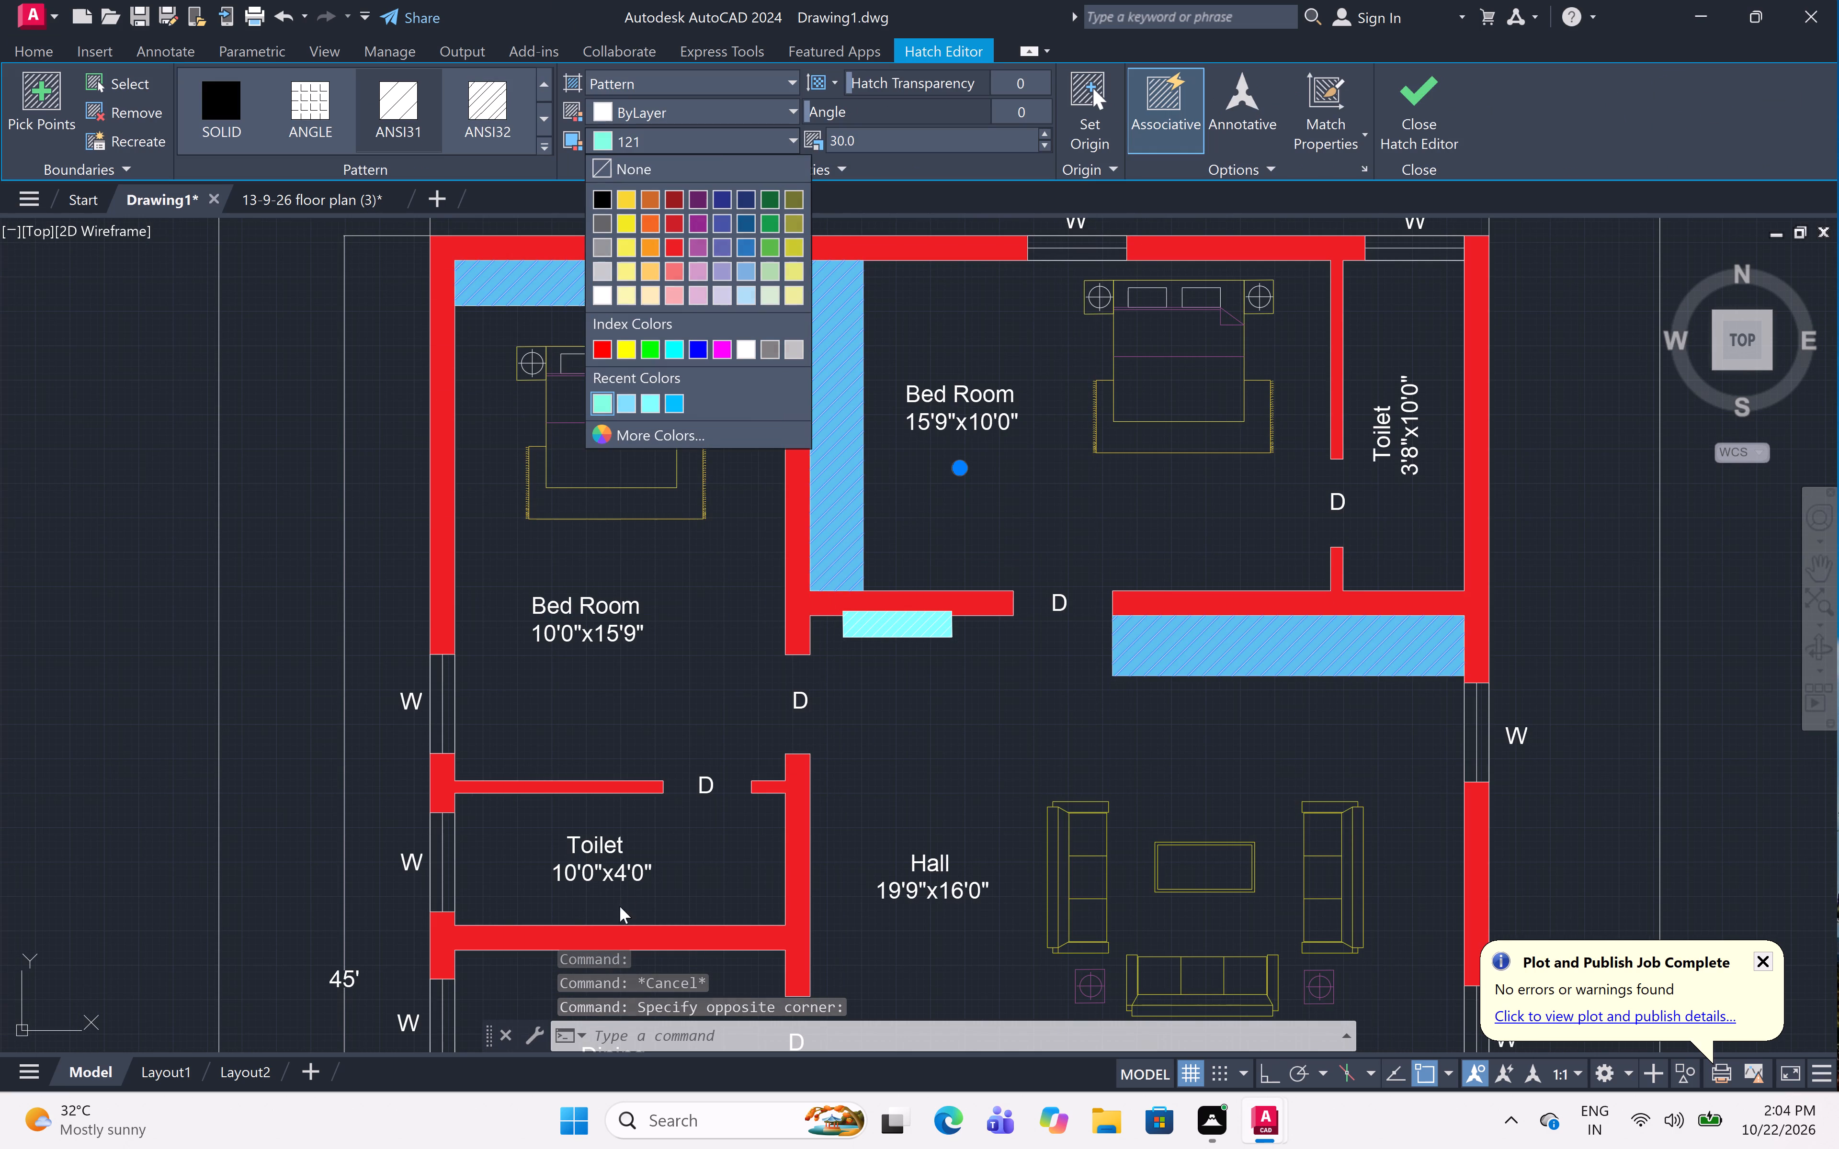
click(712, 433)
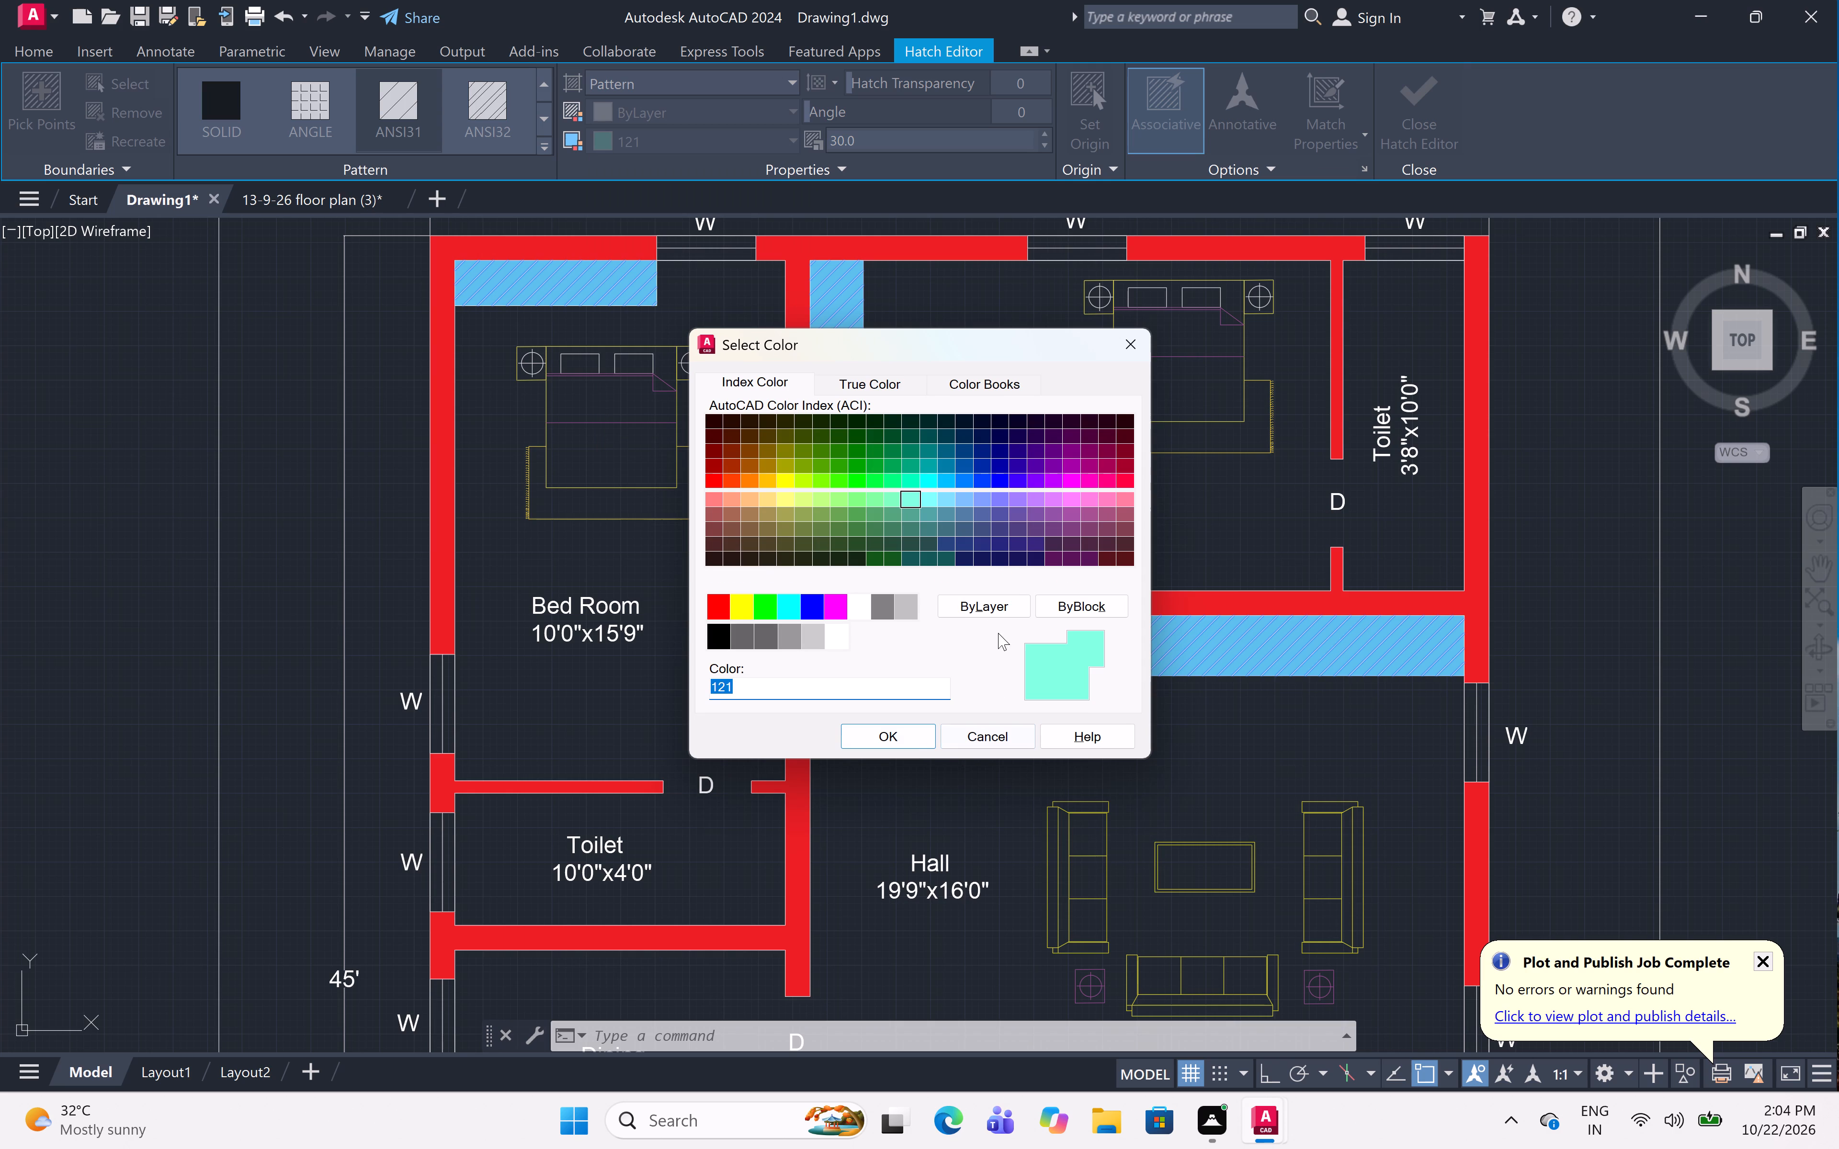
scroll(913, 477, up, 4)
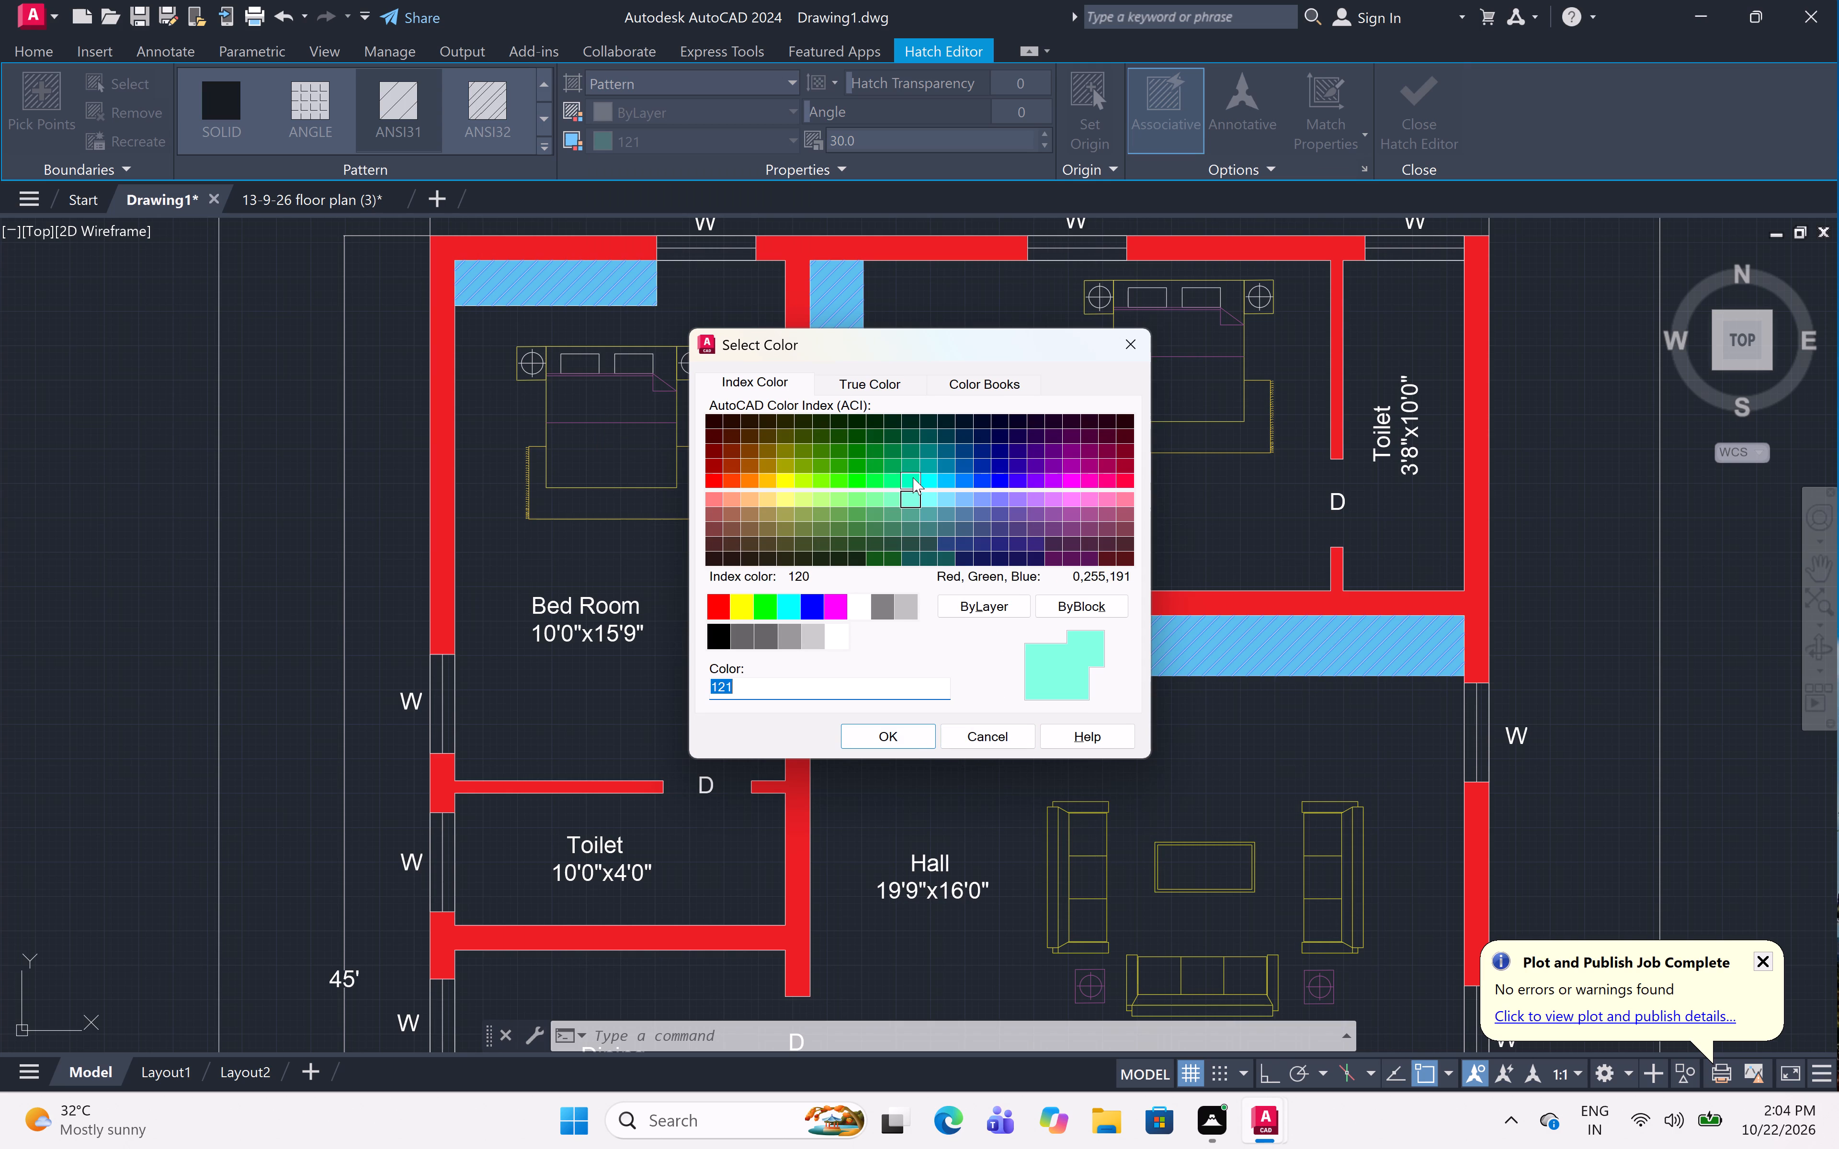
click(915, 475)
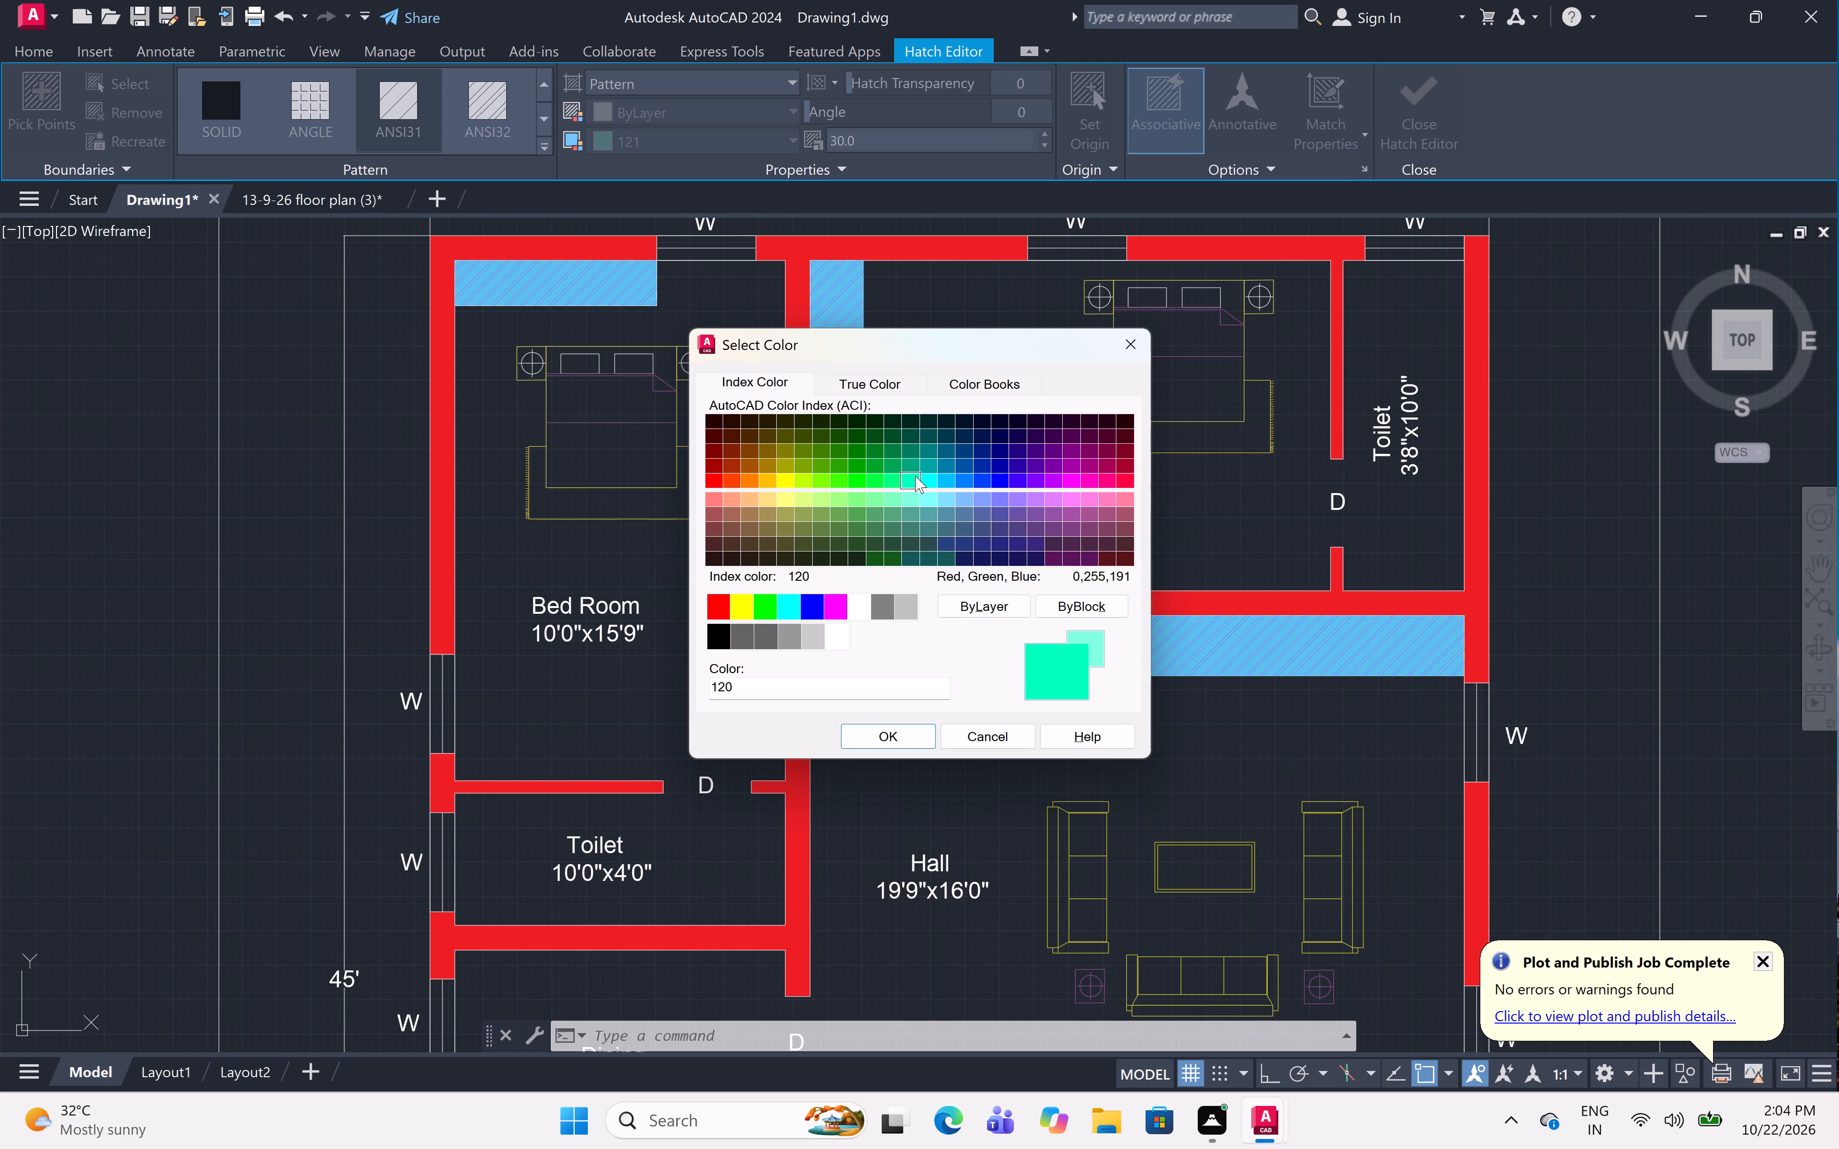
click(939, 478)
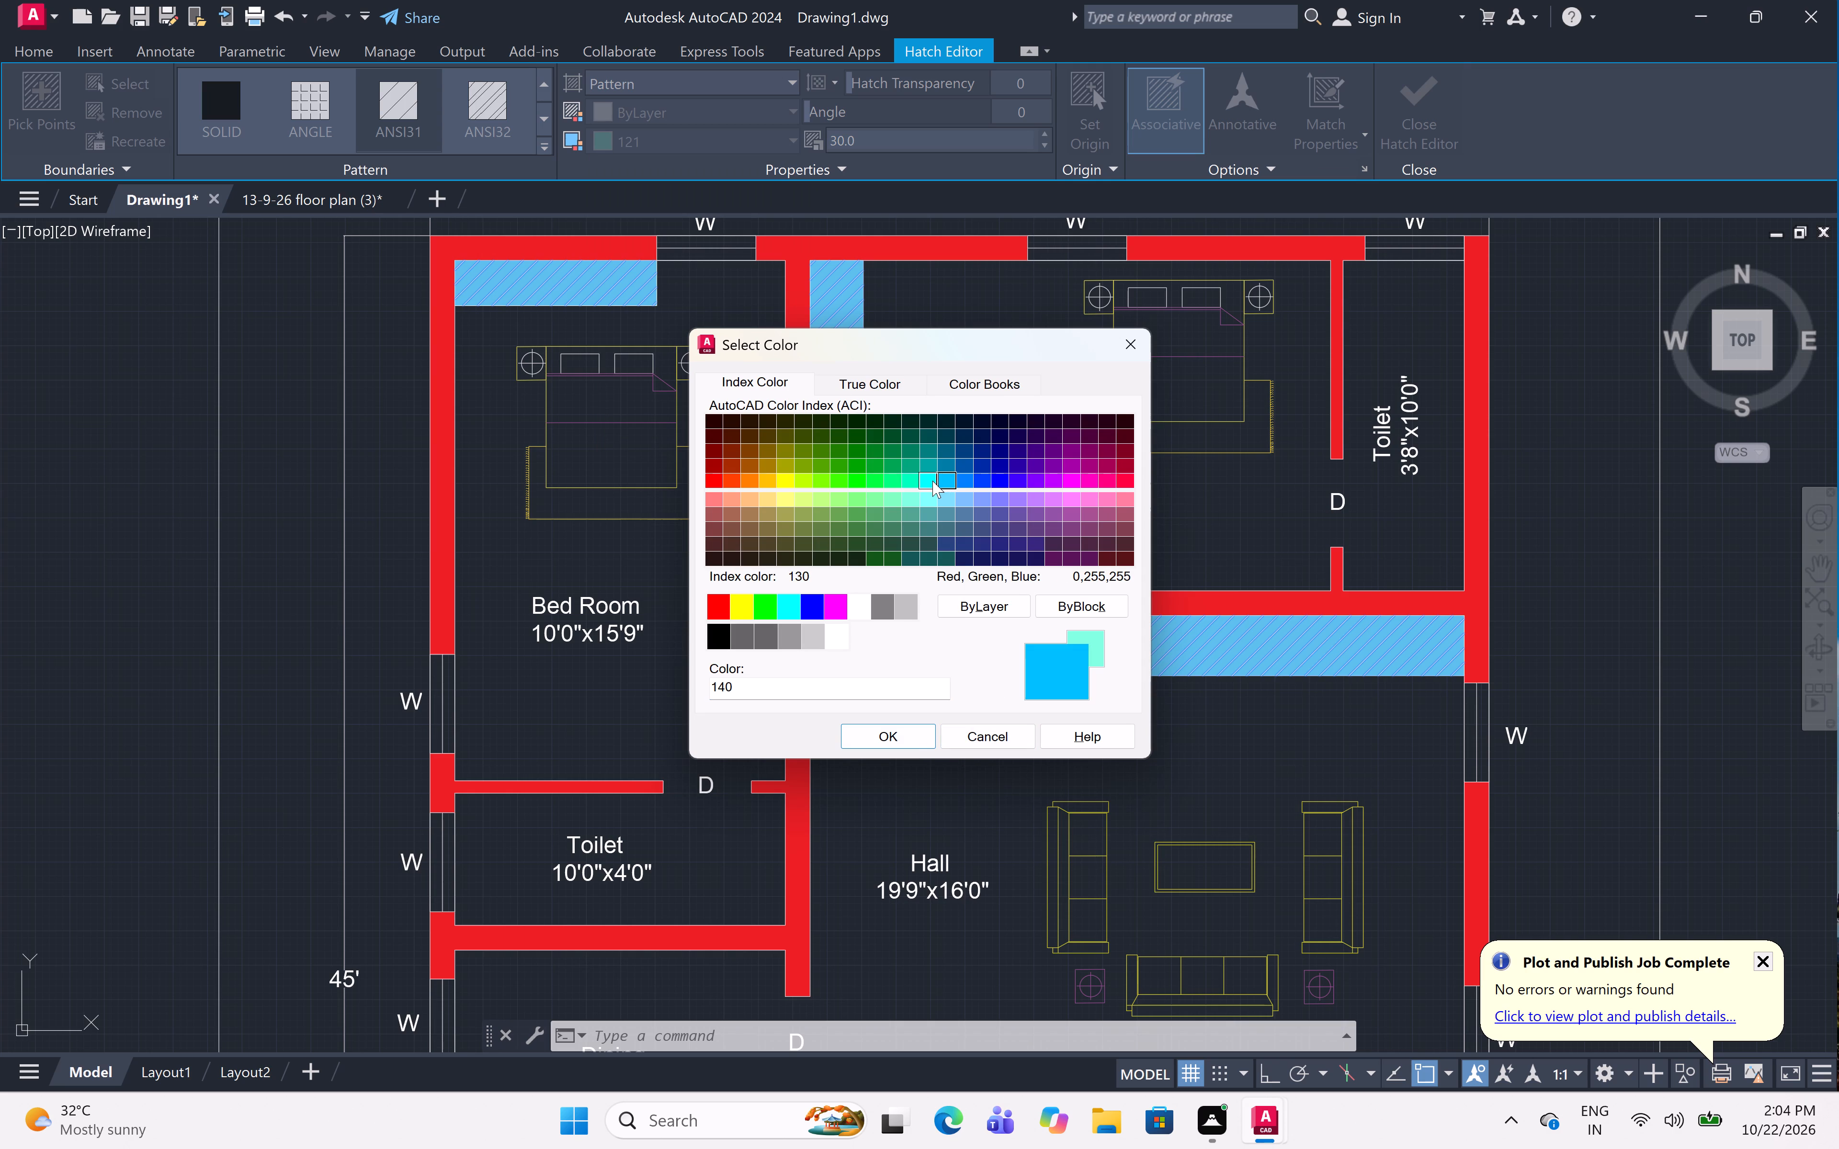
click(931, 481)
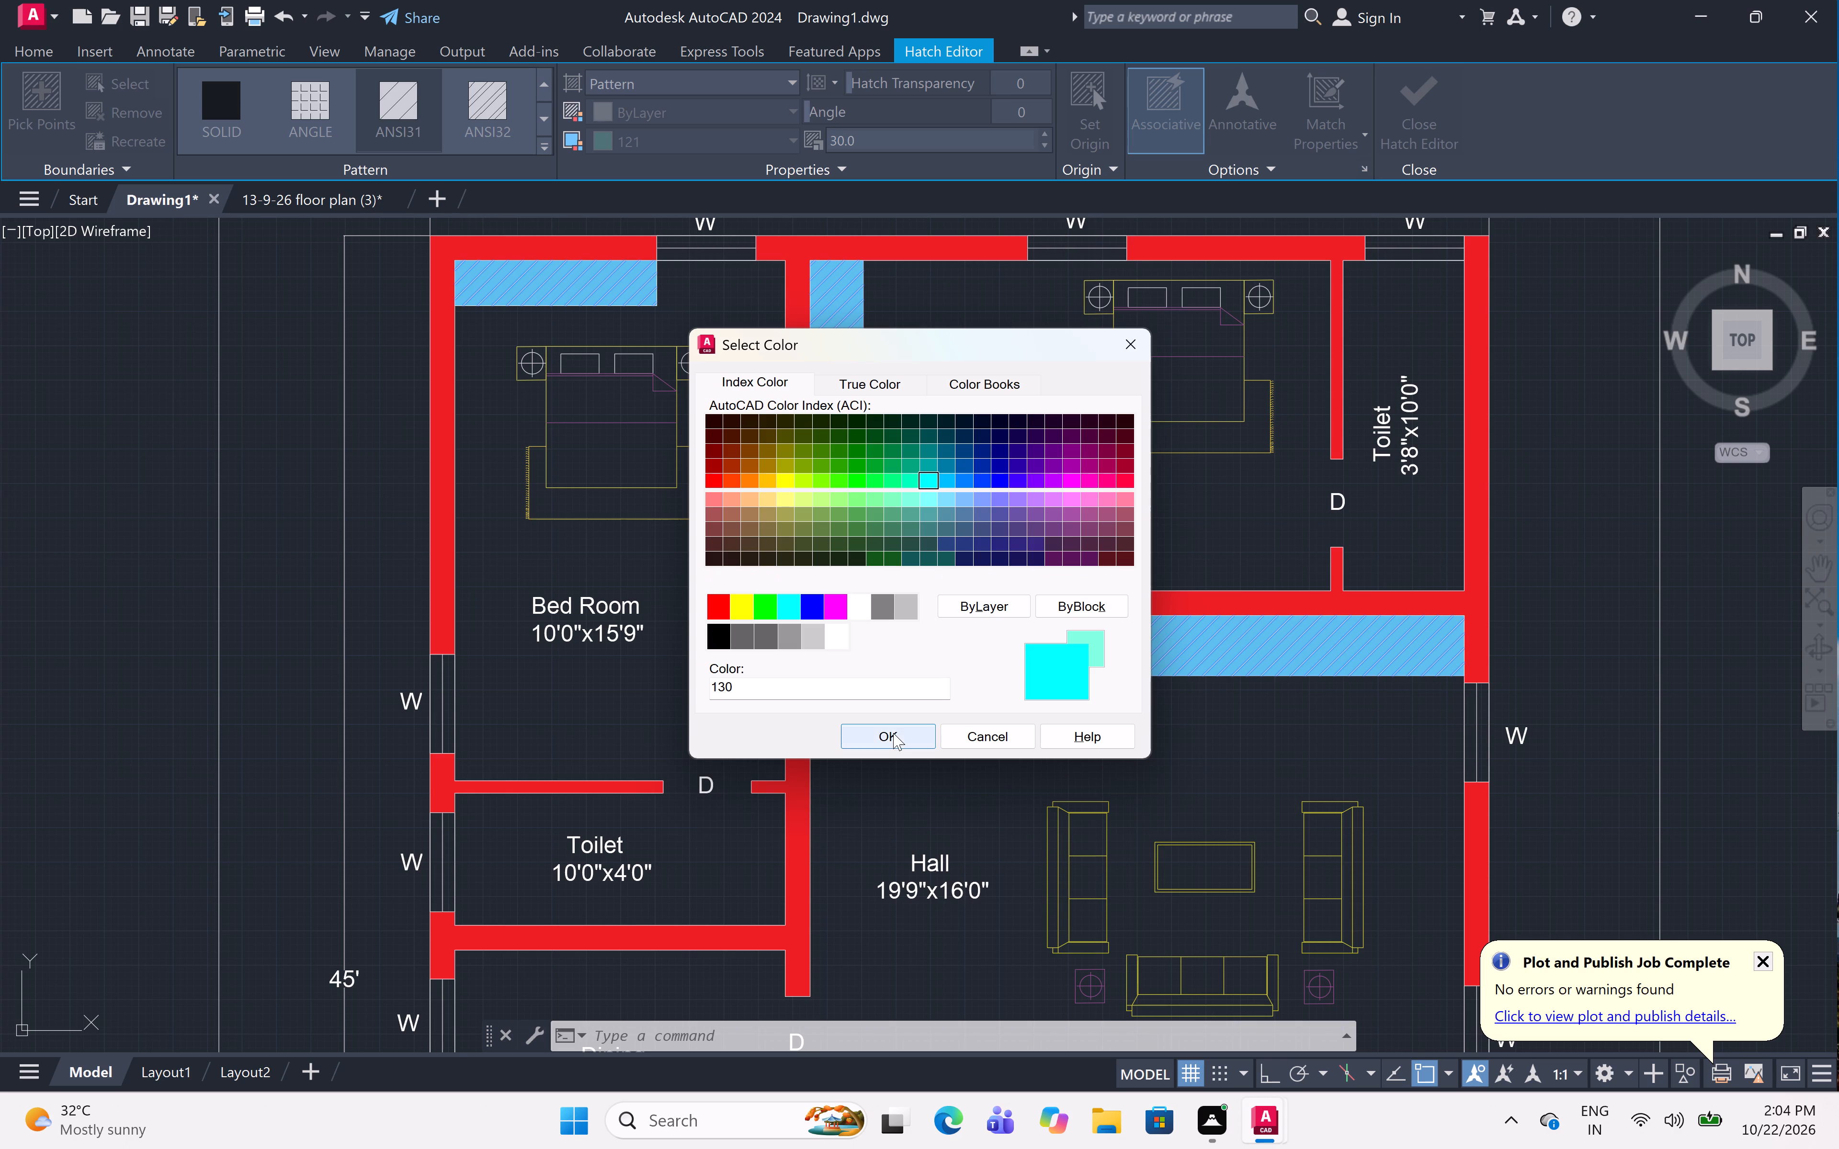
click(893, 733)
key(Escape)
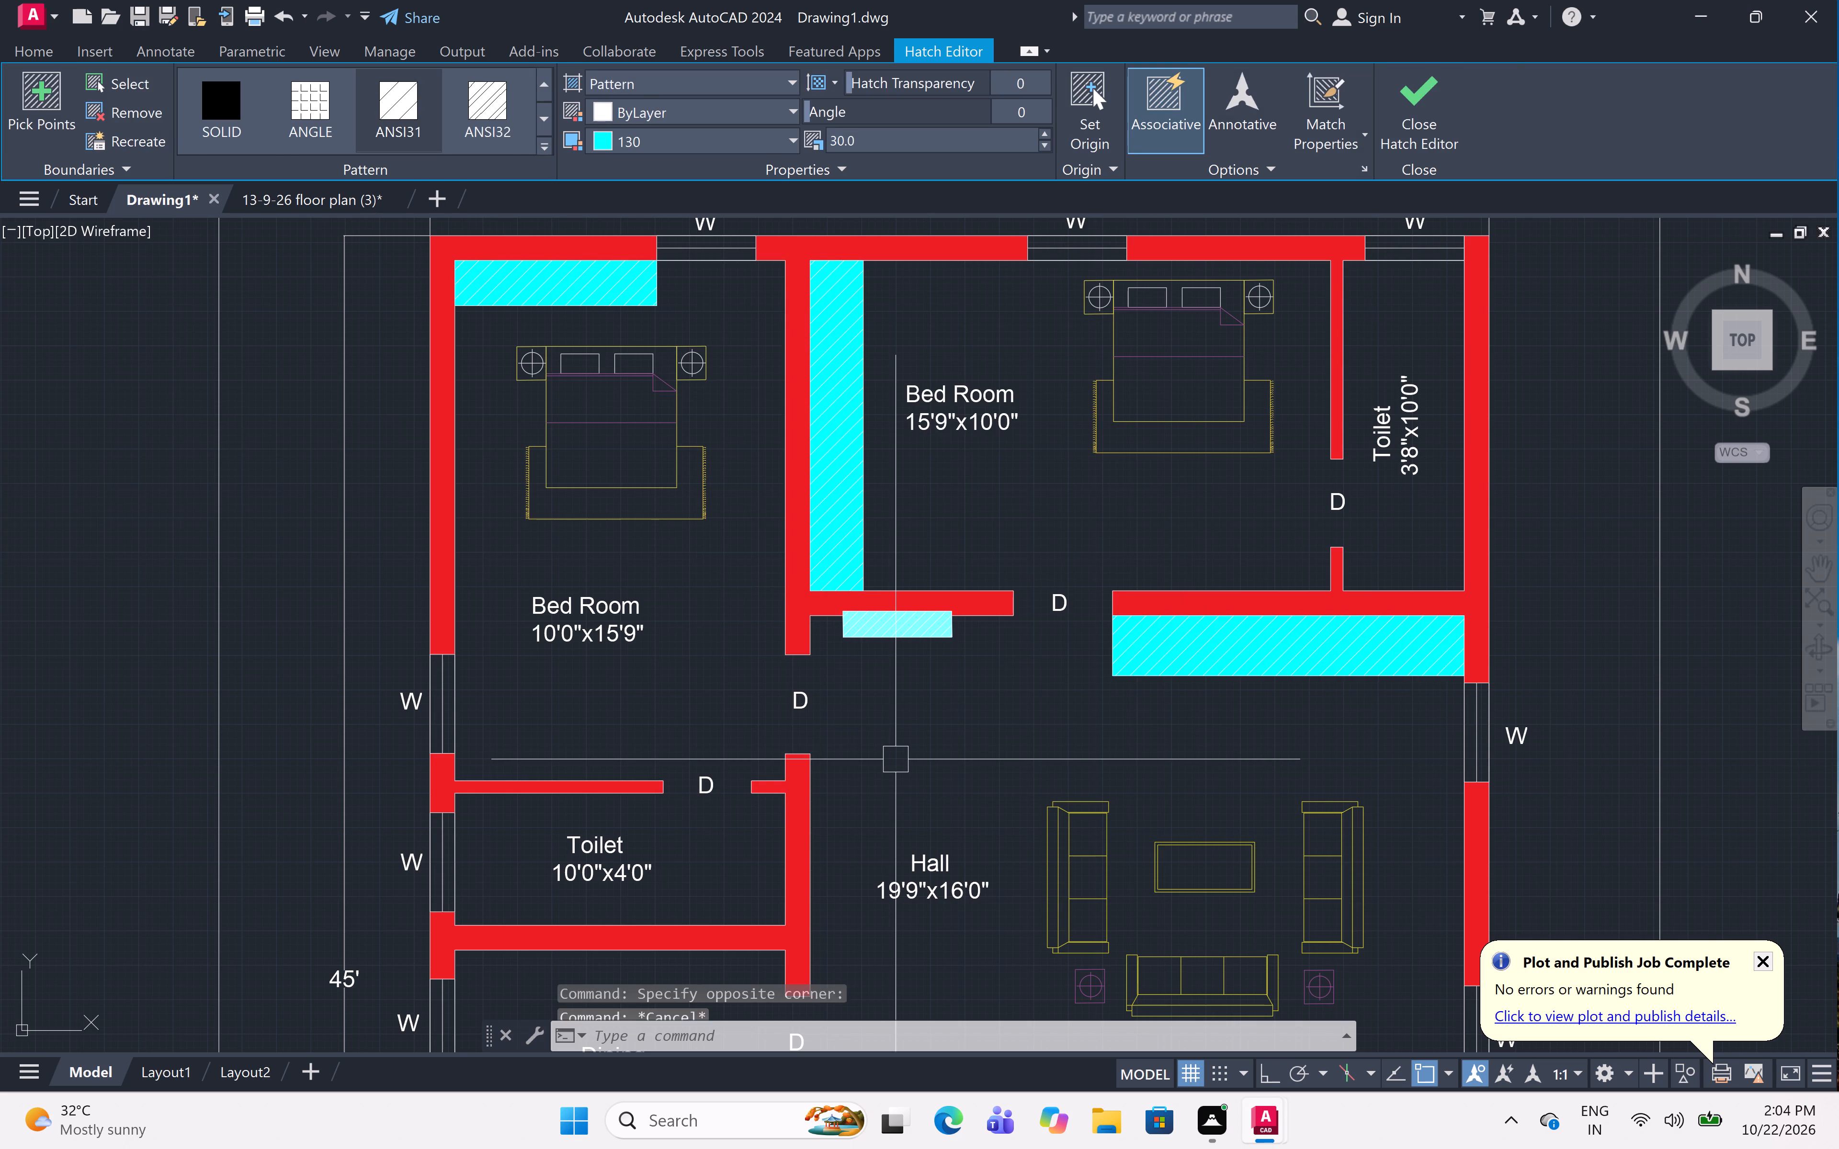
Examine the whole ground floor plan and its overall 45' dimension.
scroll(896, 759, down, 1)
middle_drag(895, 759, 897, 551)
scroll(897, 551, down, 1)
middle_drag(897, 551, 869, 603)
scroll(885, 662, down, 1)
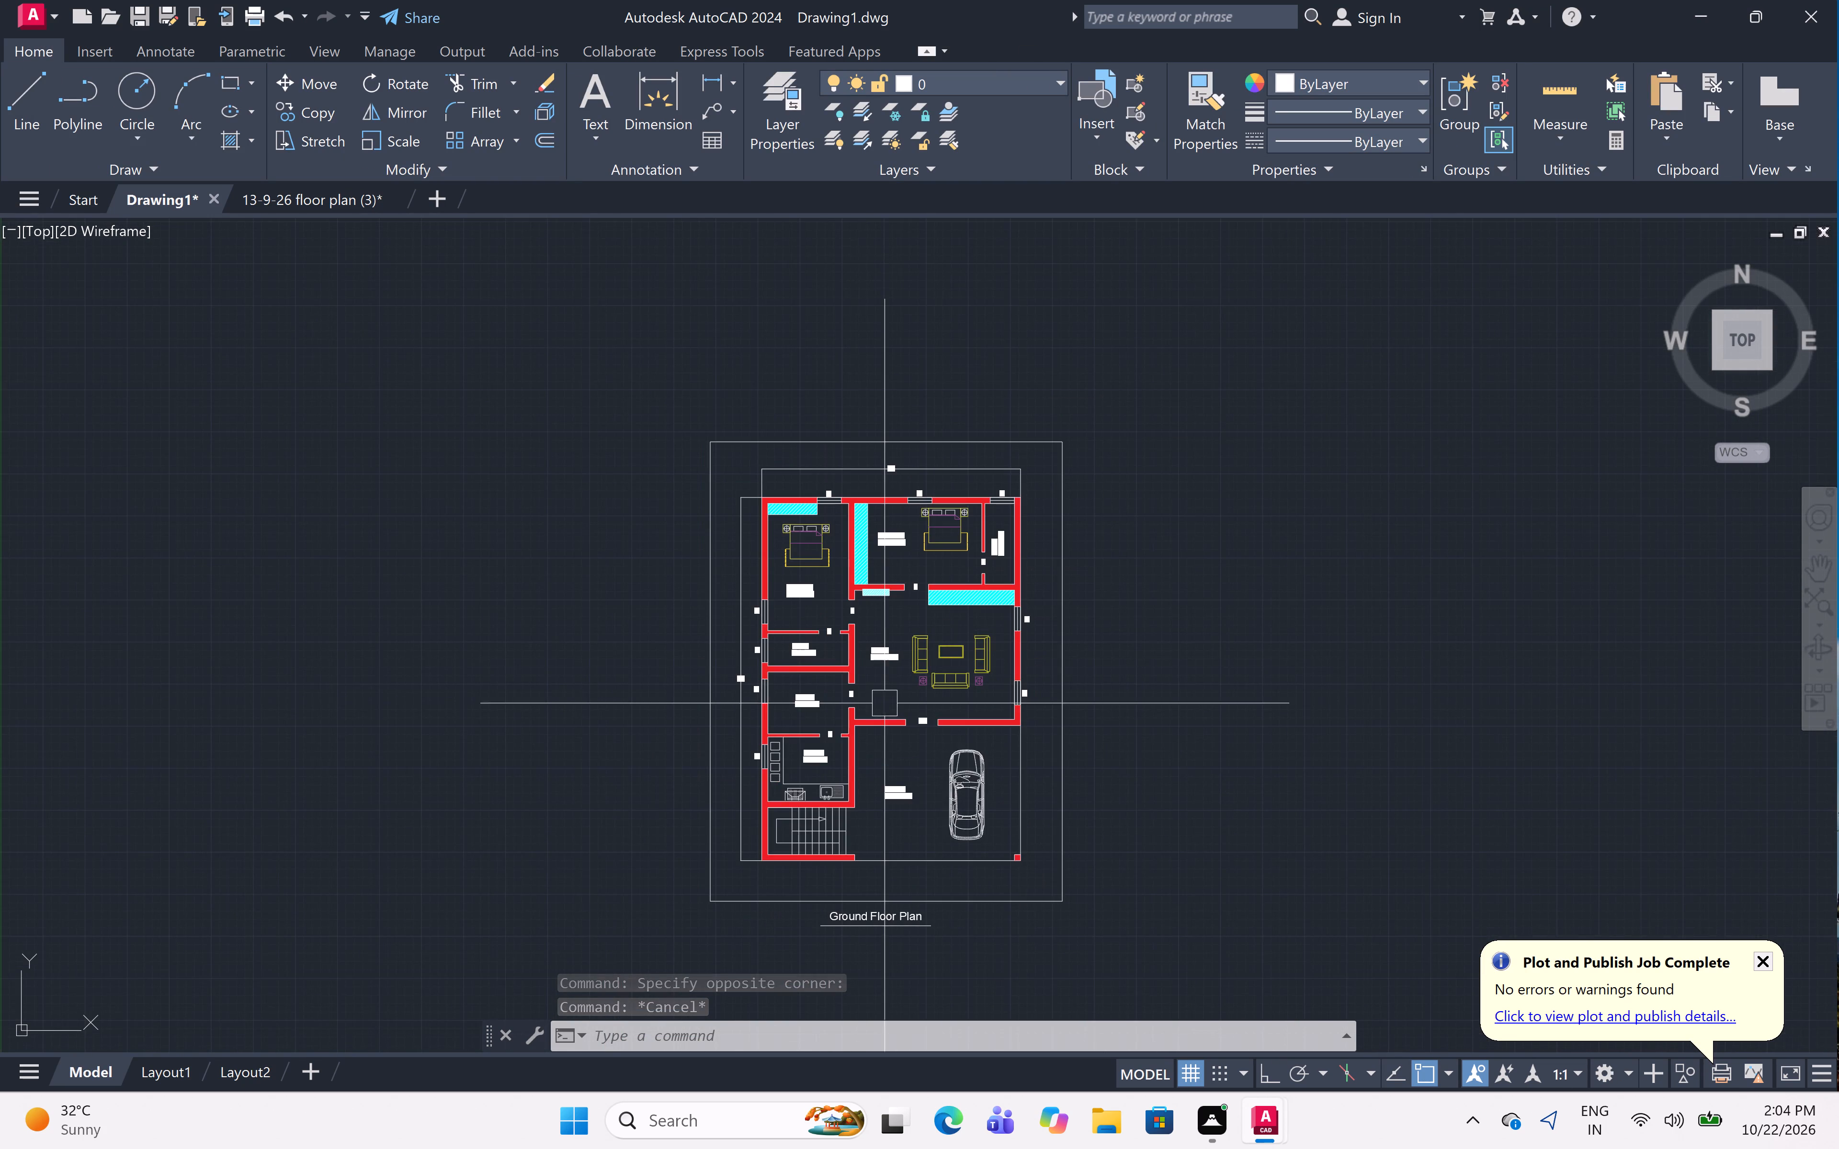
scroll(878, 773, up, 1)
middle_drag(878, 773, 981, 777)
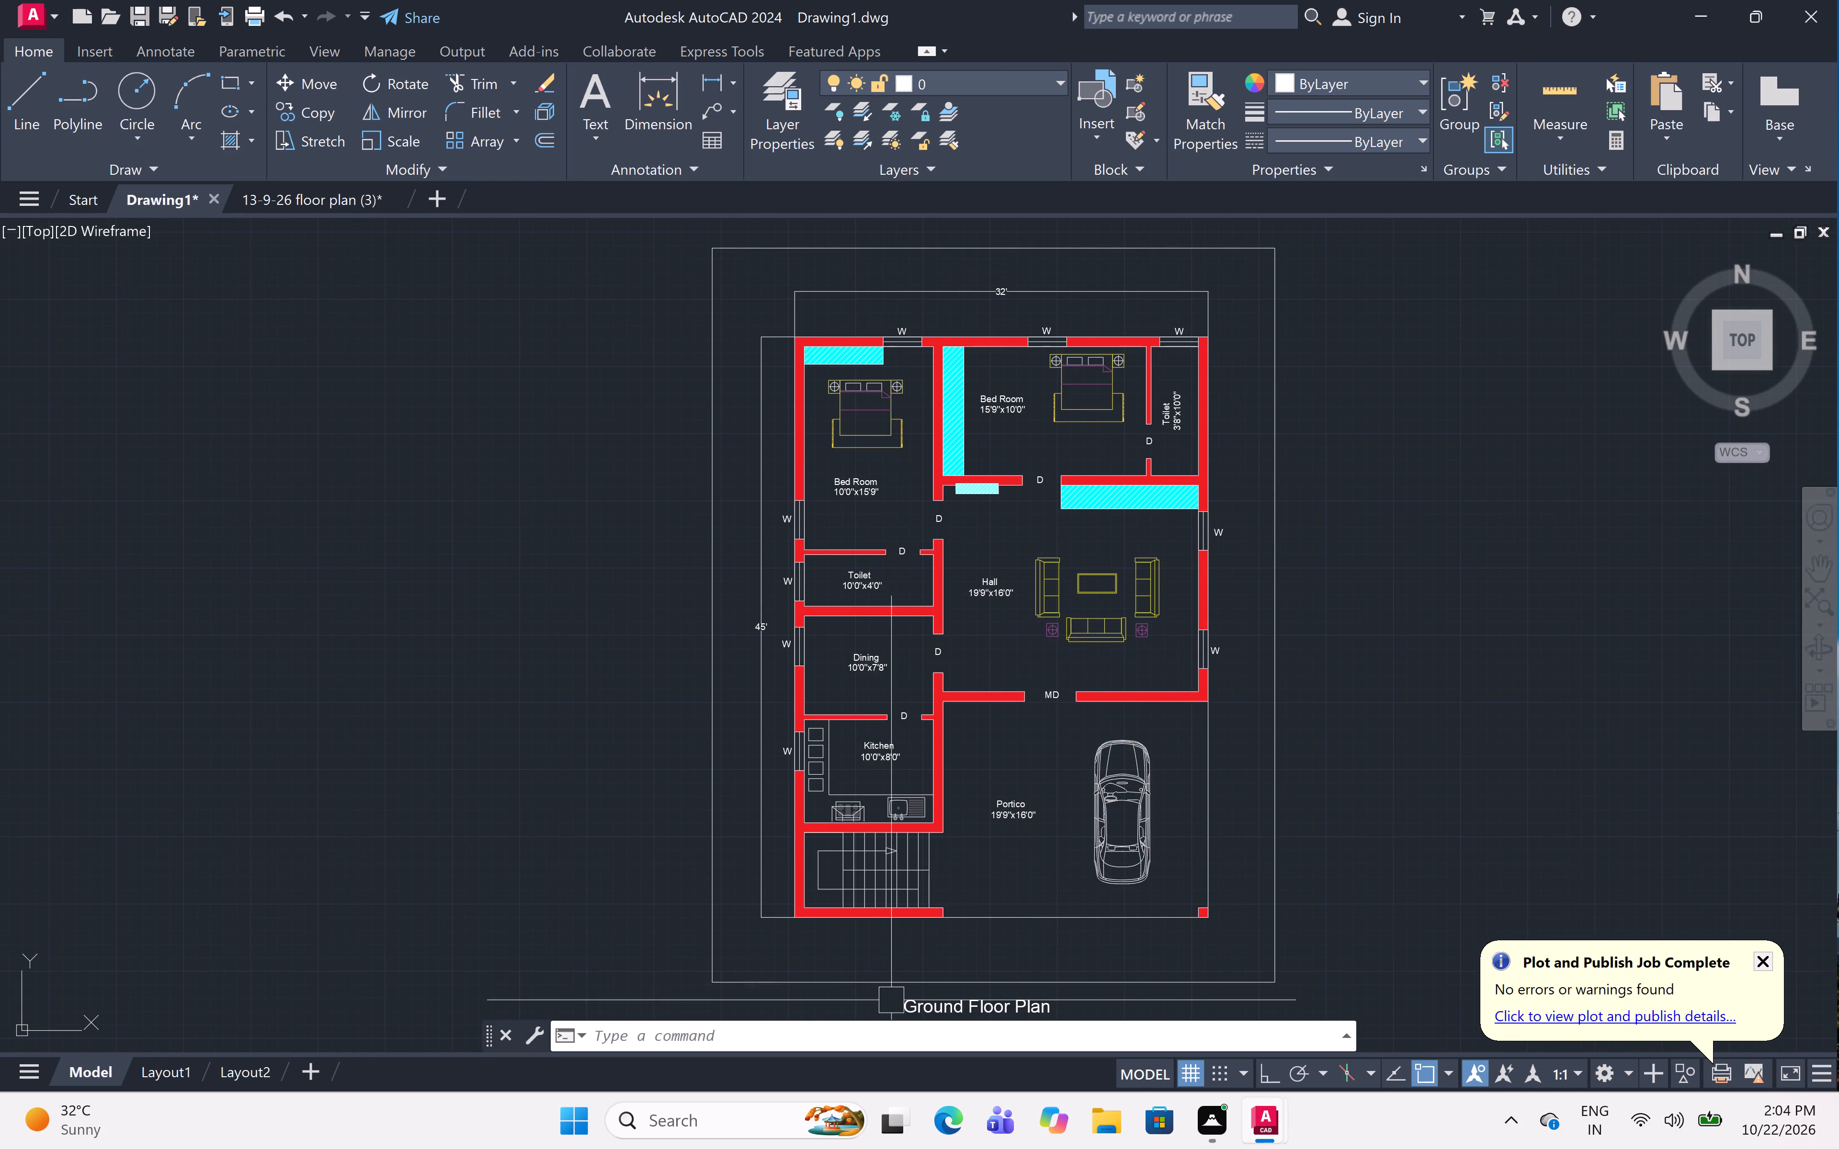
scroll(784, 614, up, 3)
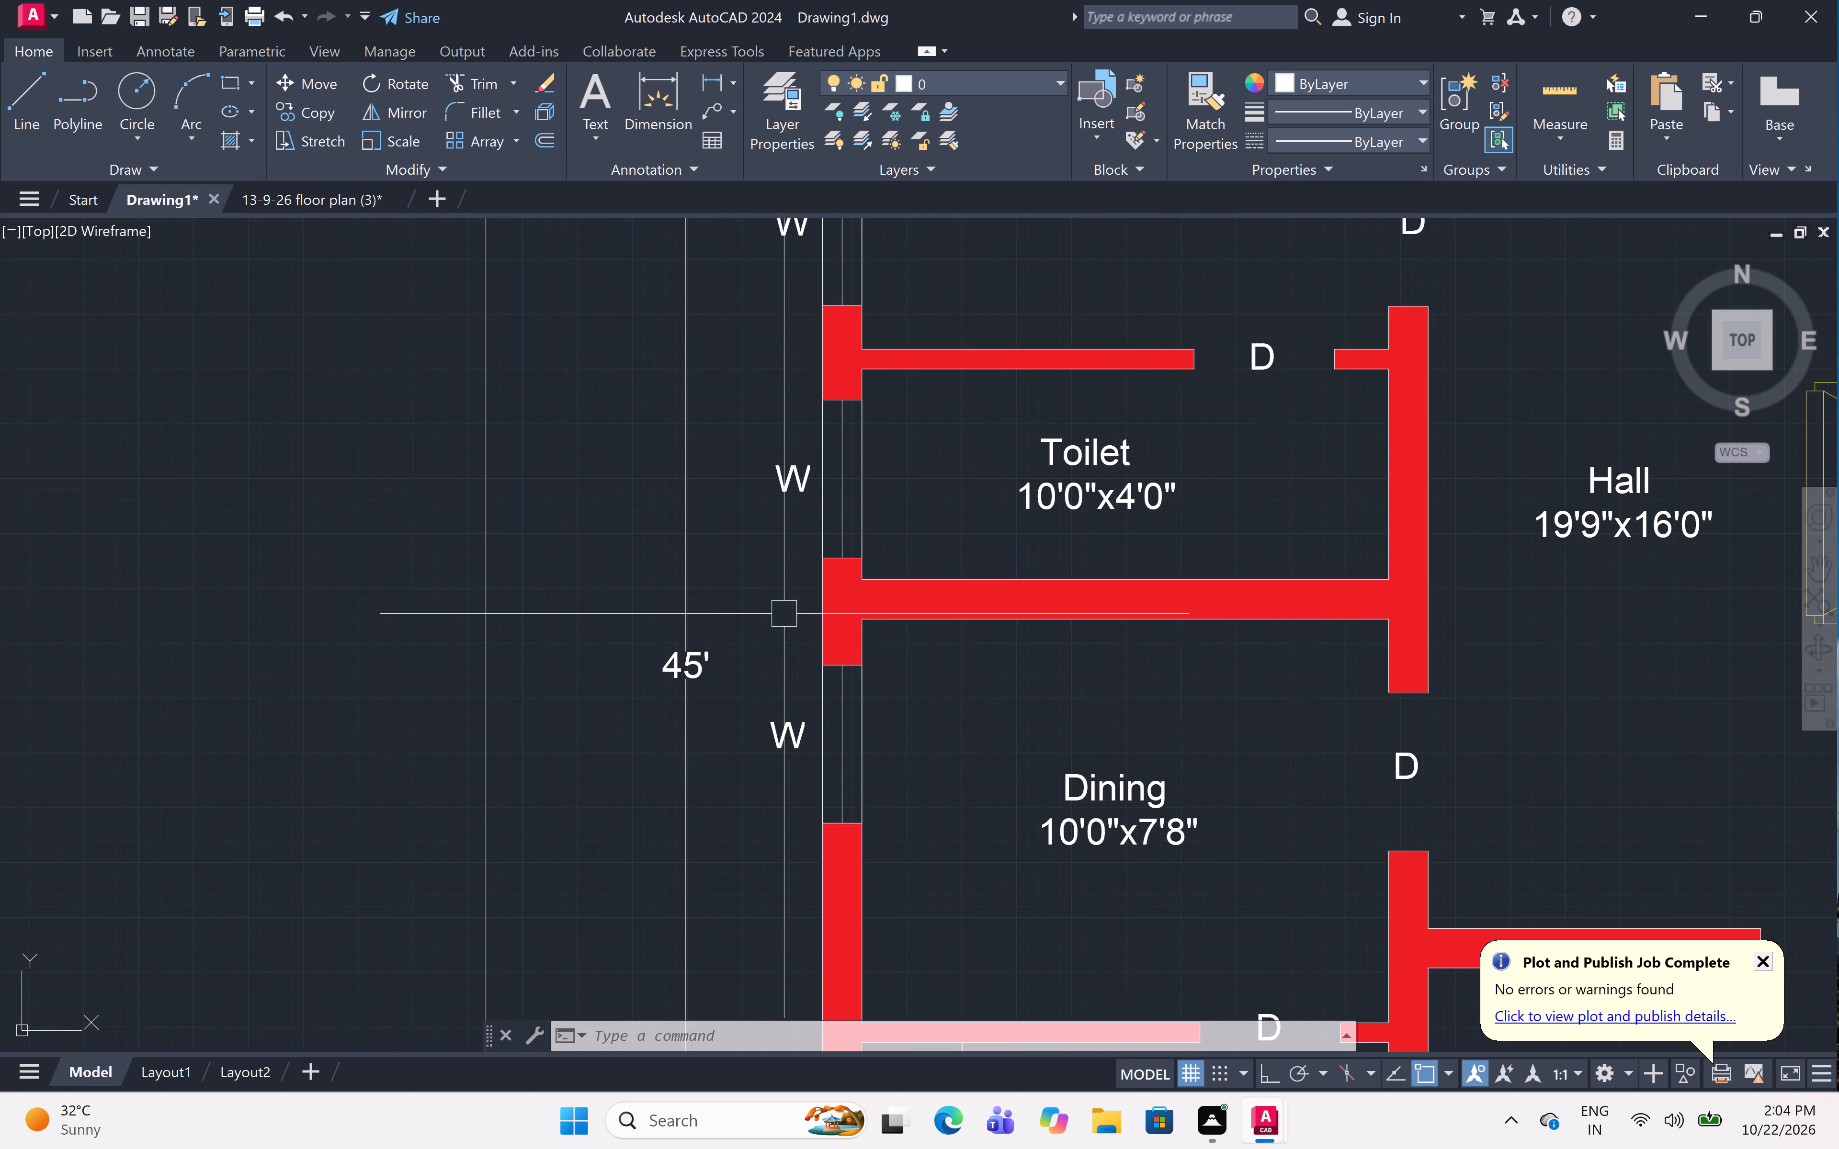
scroll(777, 608, down, 3)
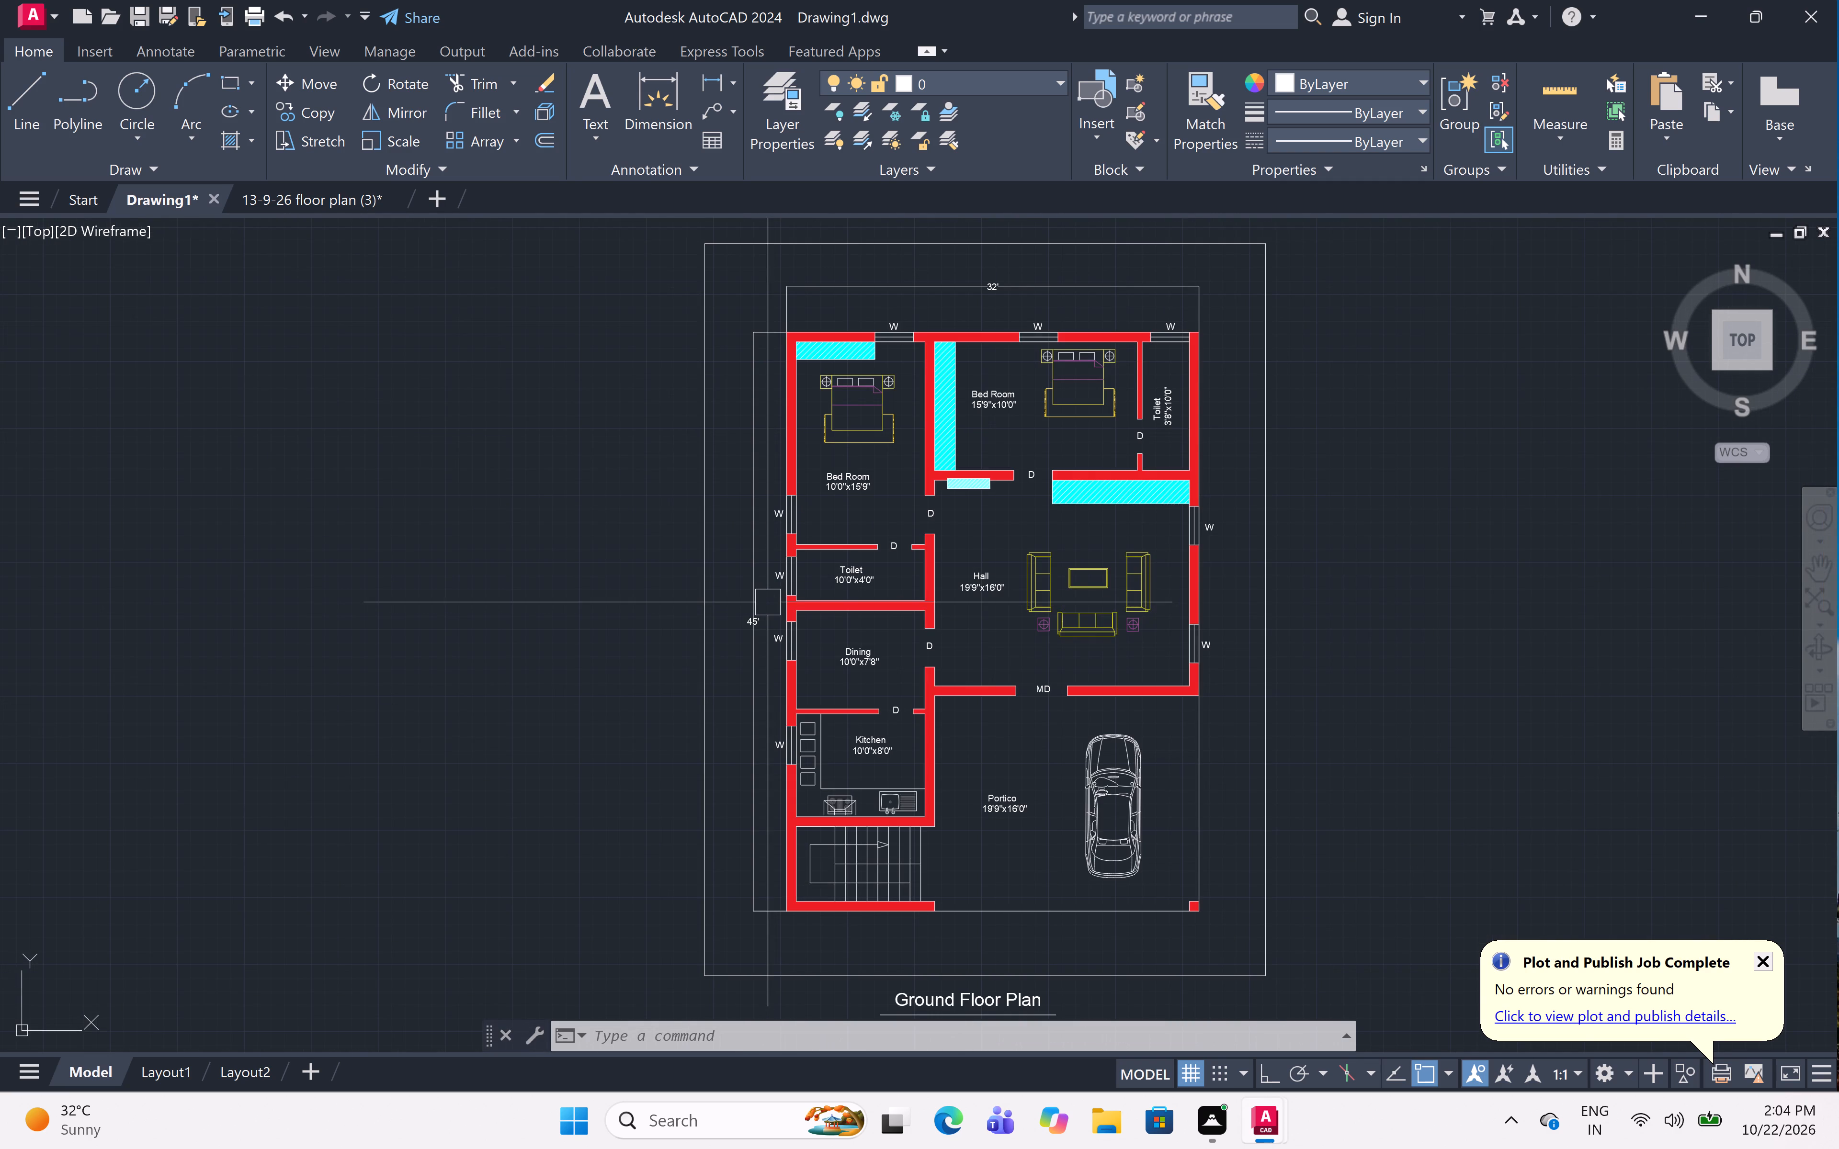
Set the arrow size of the Standard dimension style to 6" and make the style current.
key(d)
text(IM)
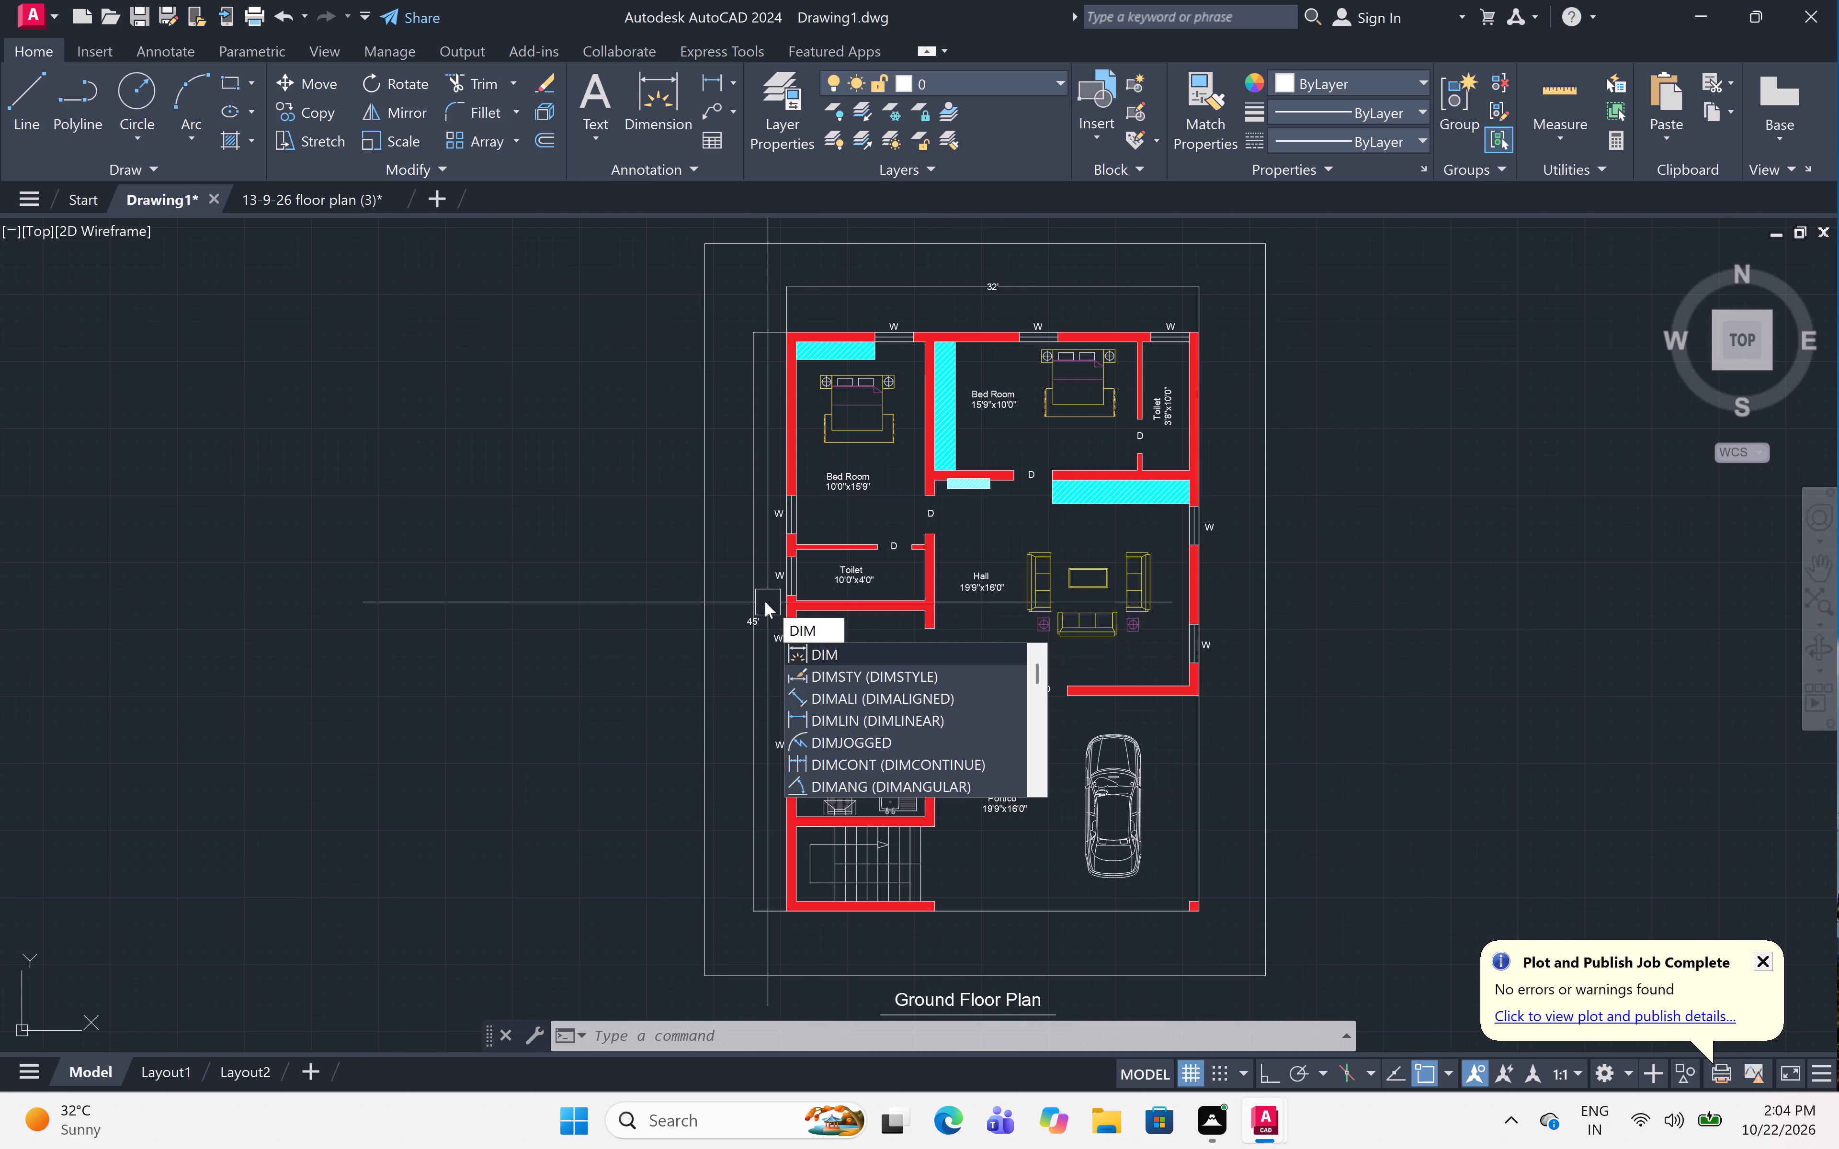
key(s)
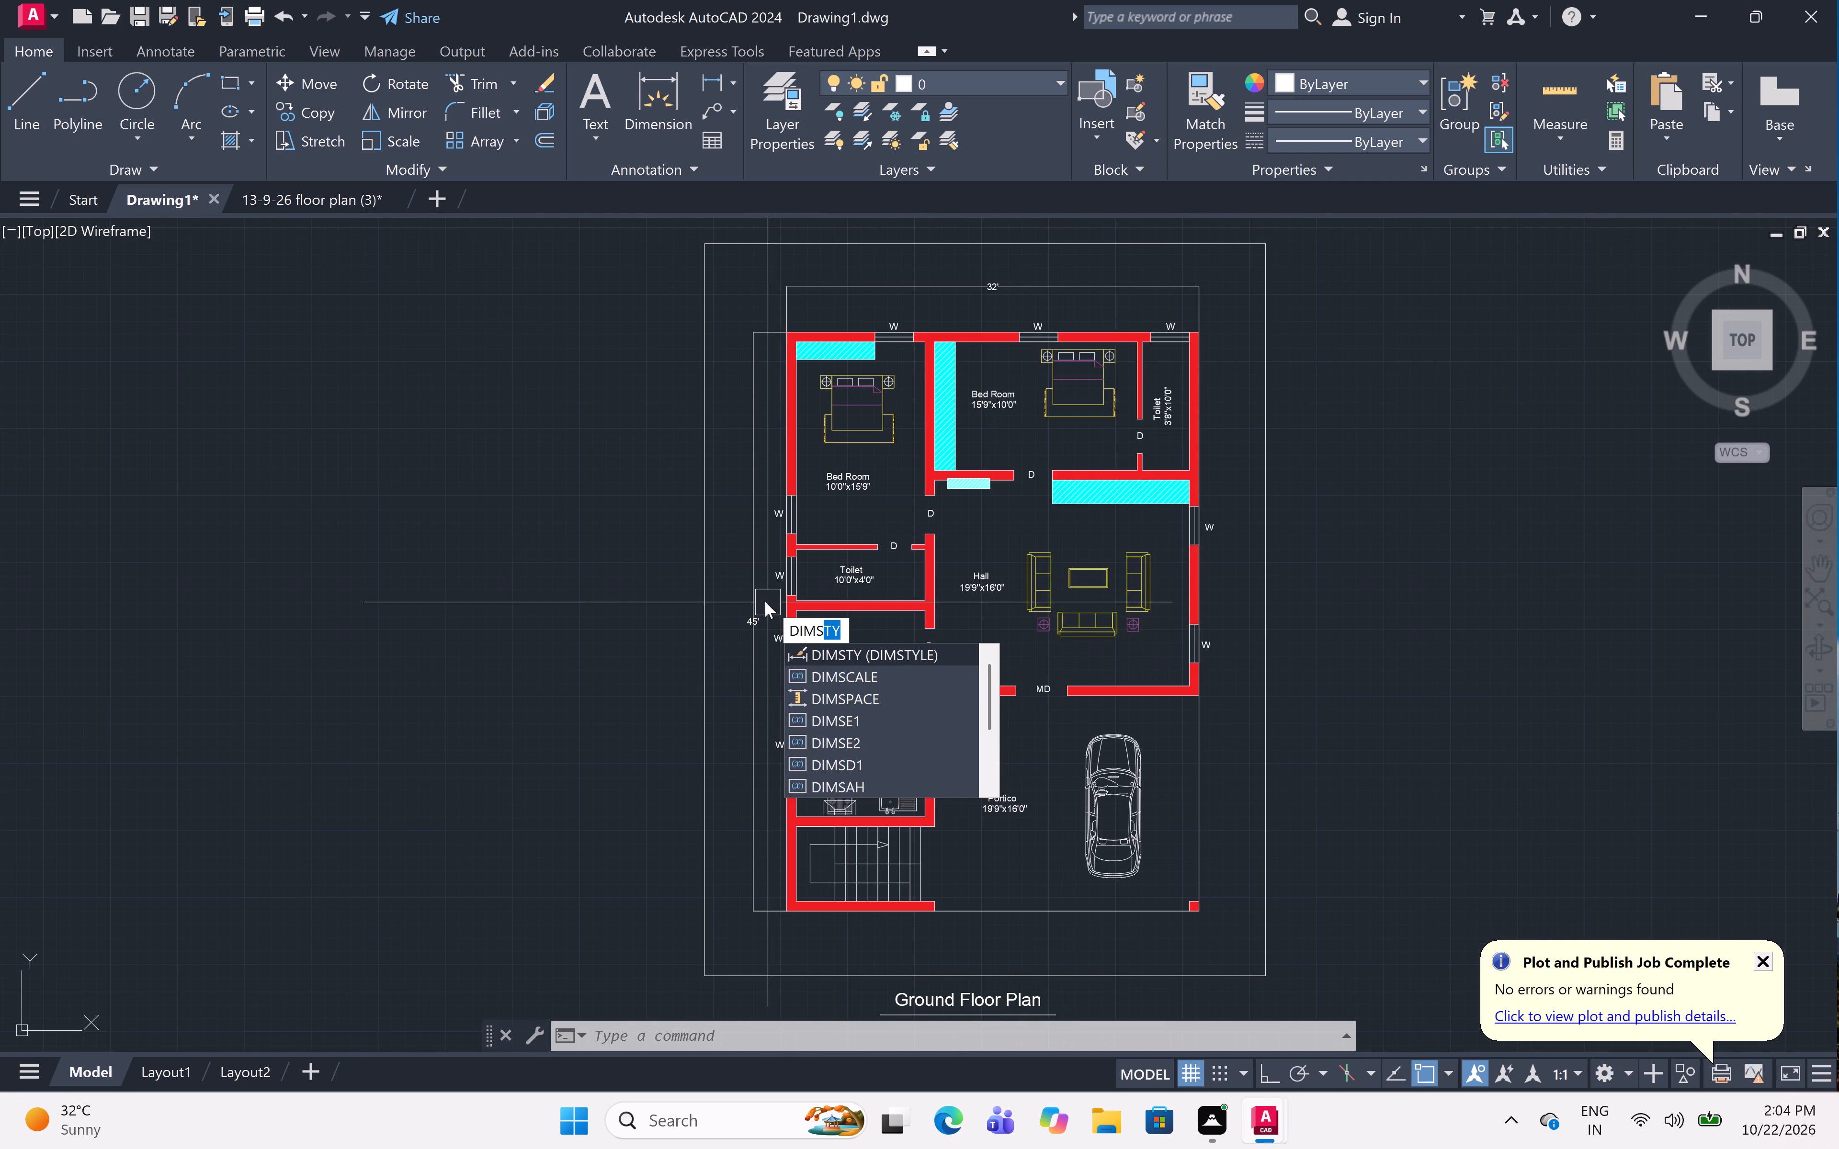
key(space)
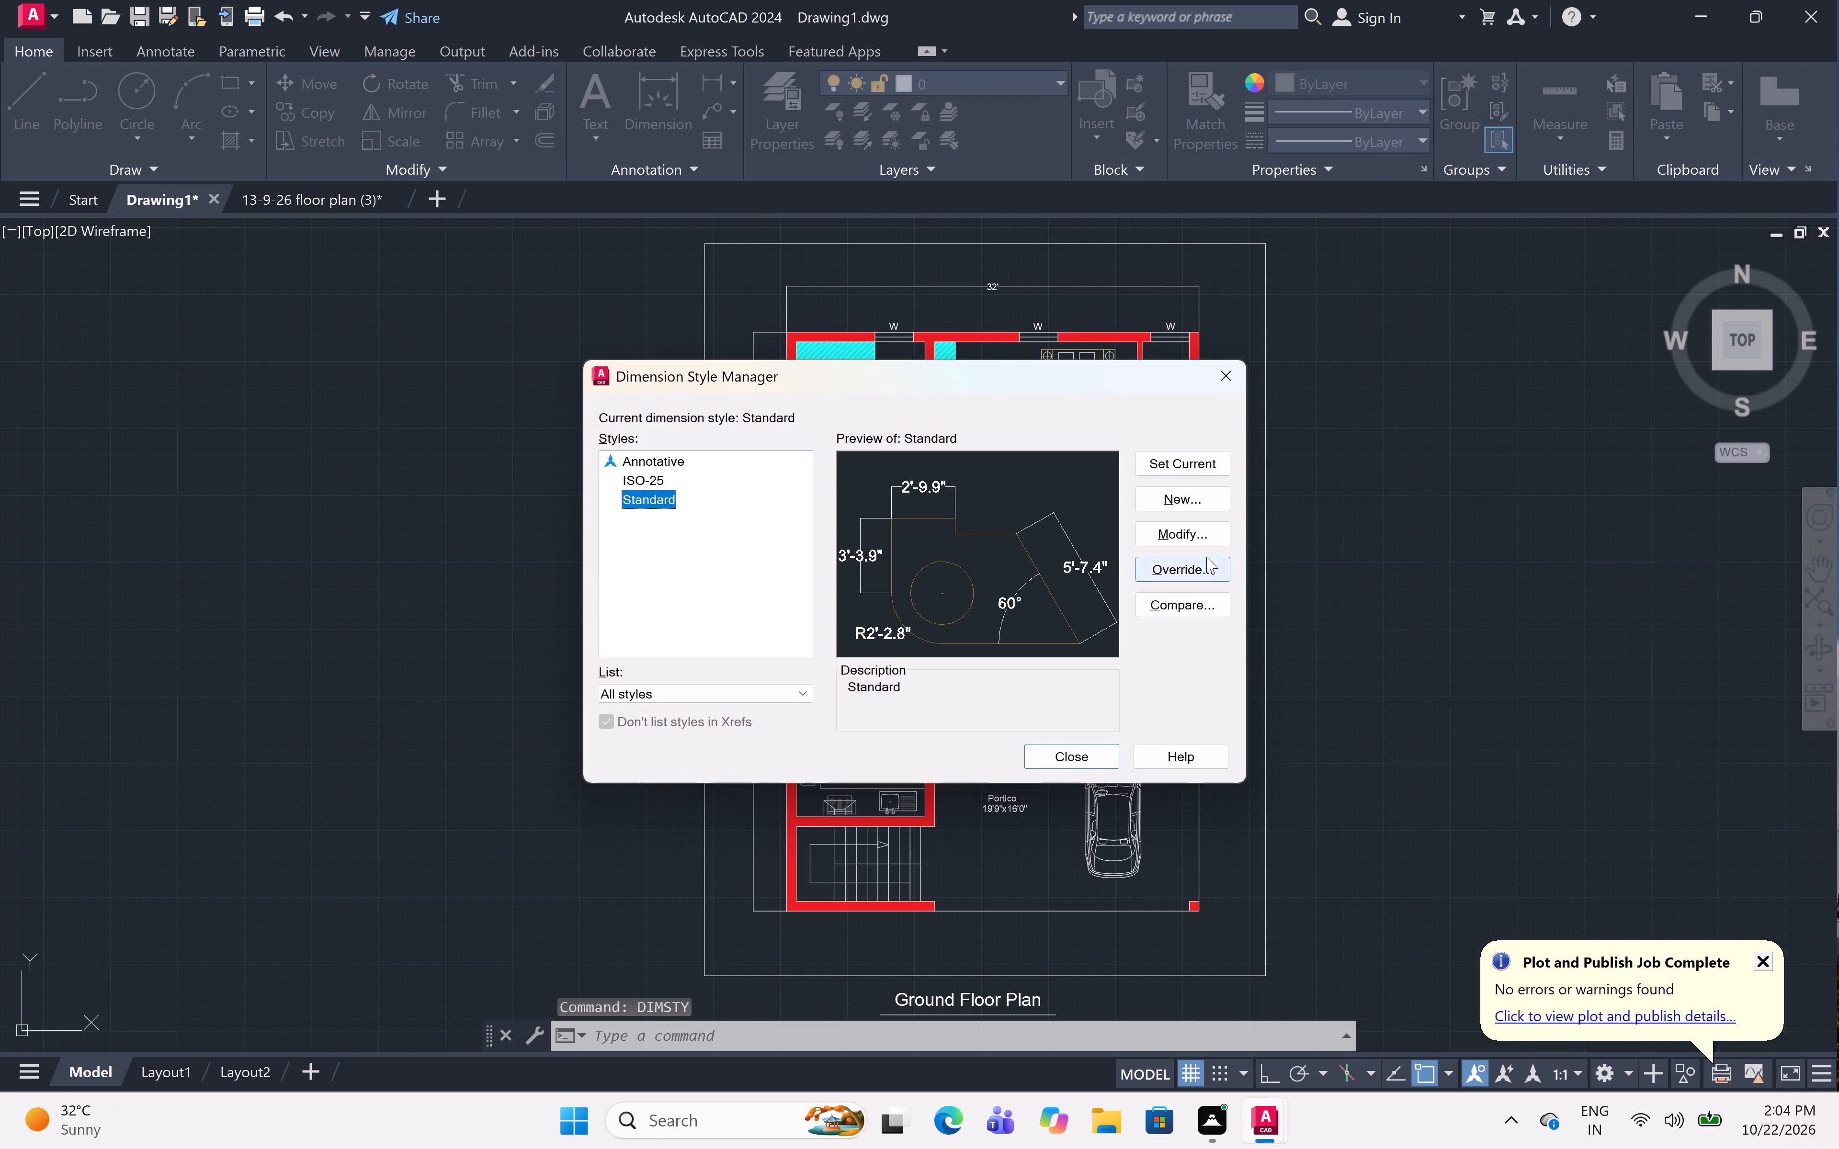
click(1206, 540)
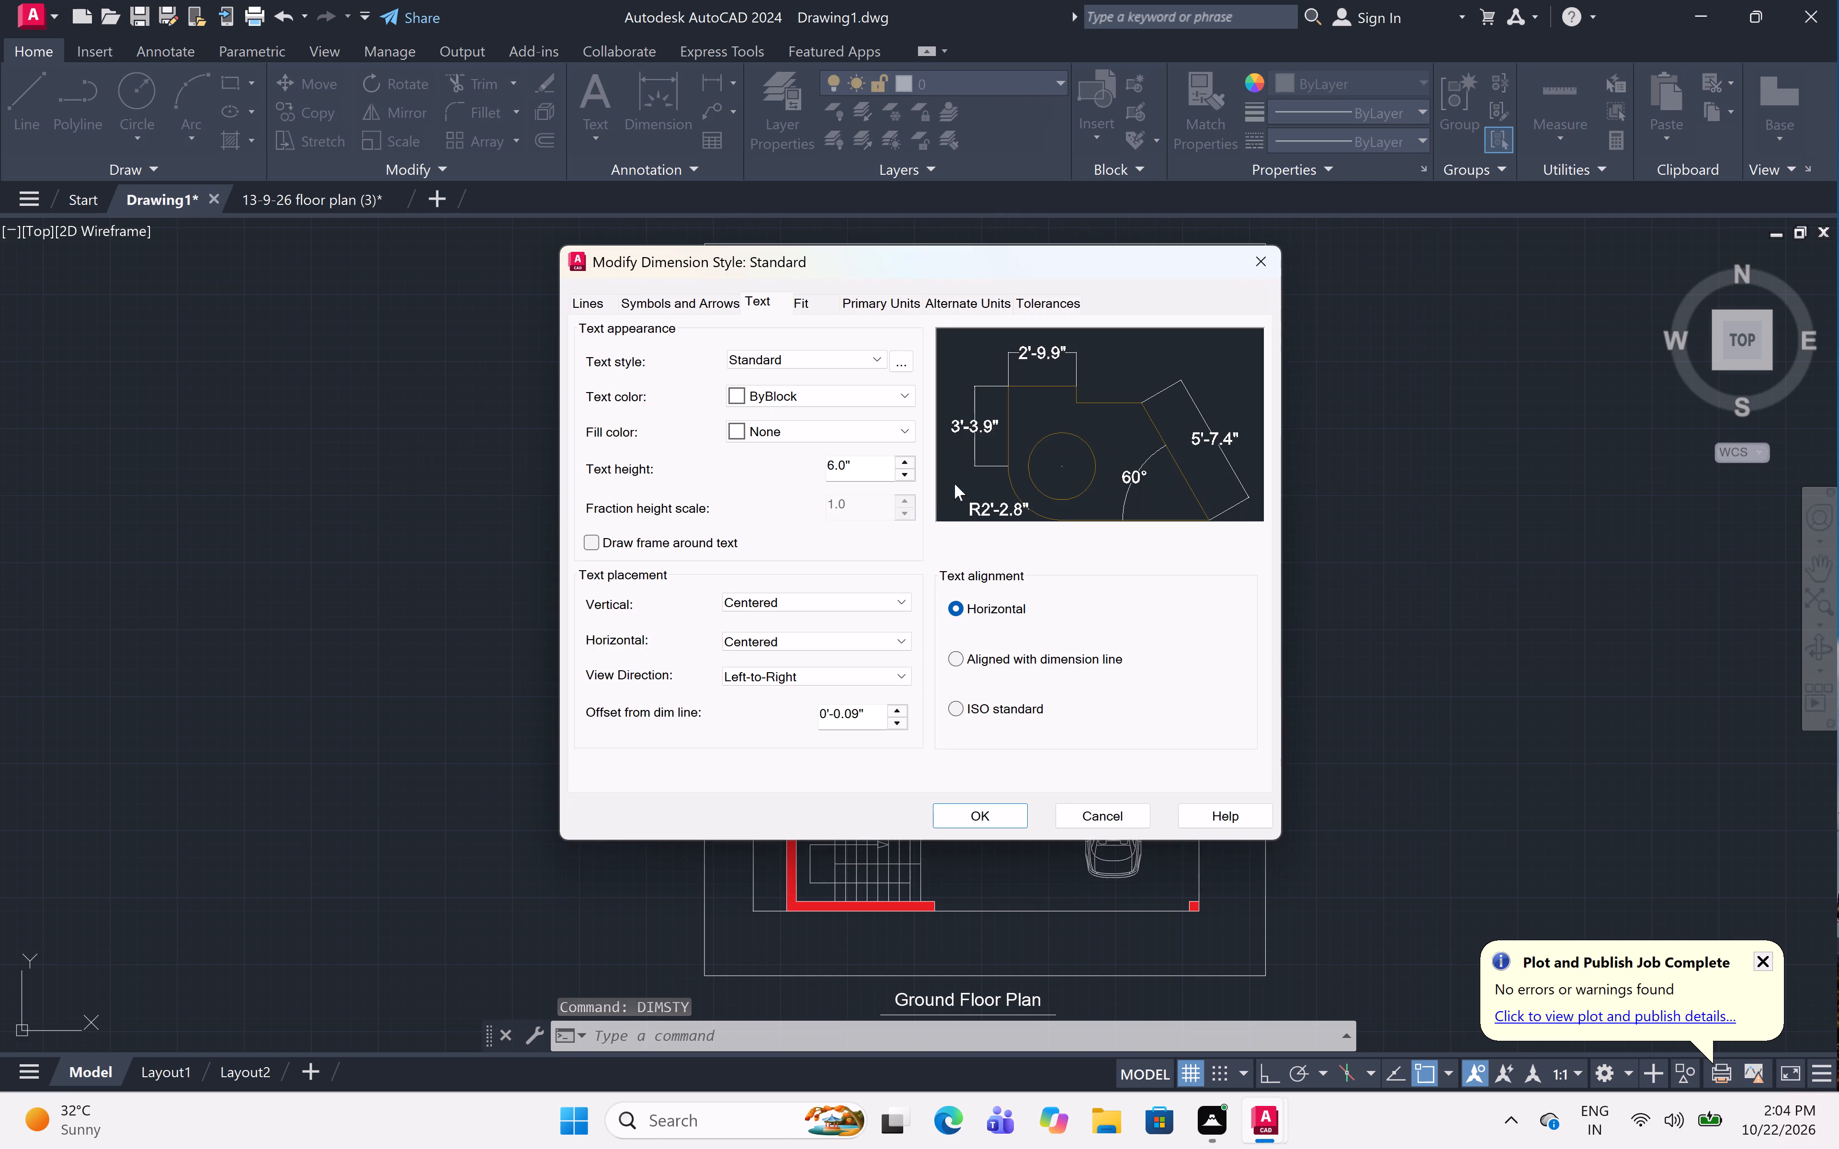
click(706, 306)
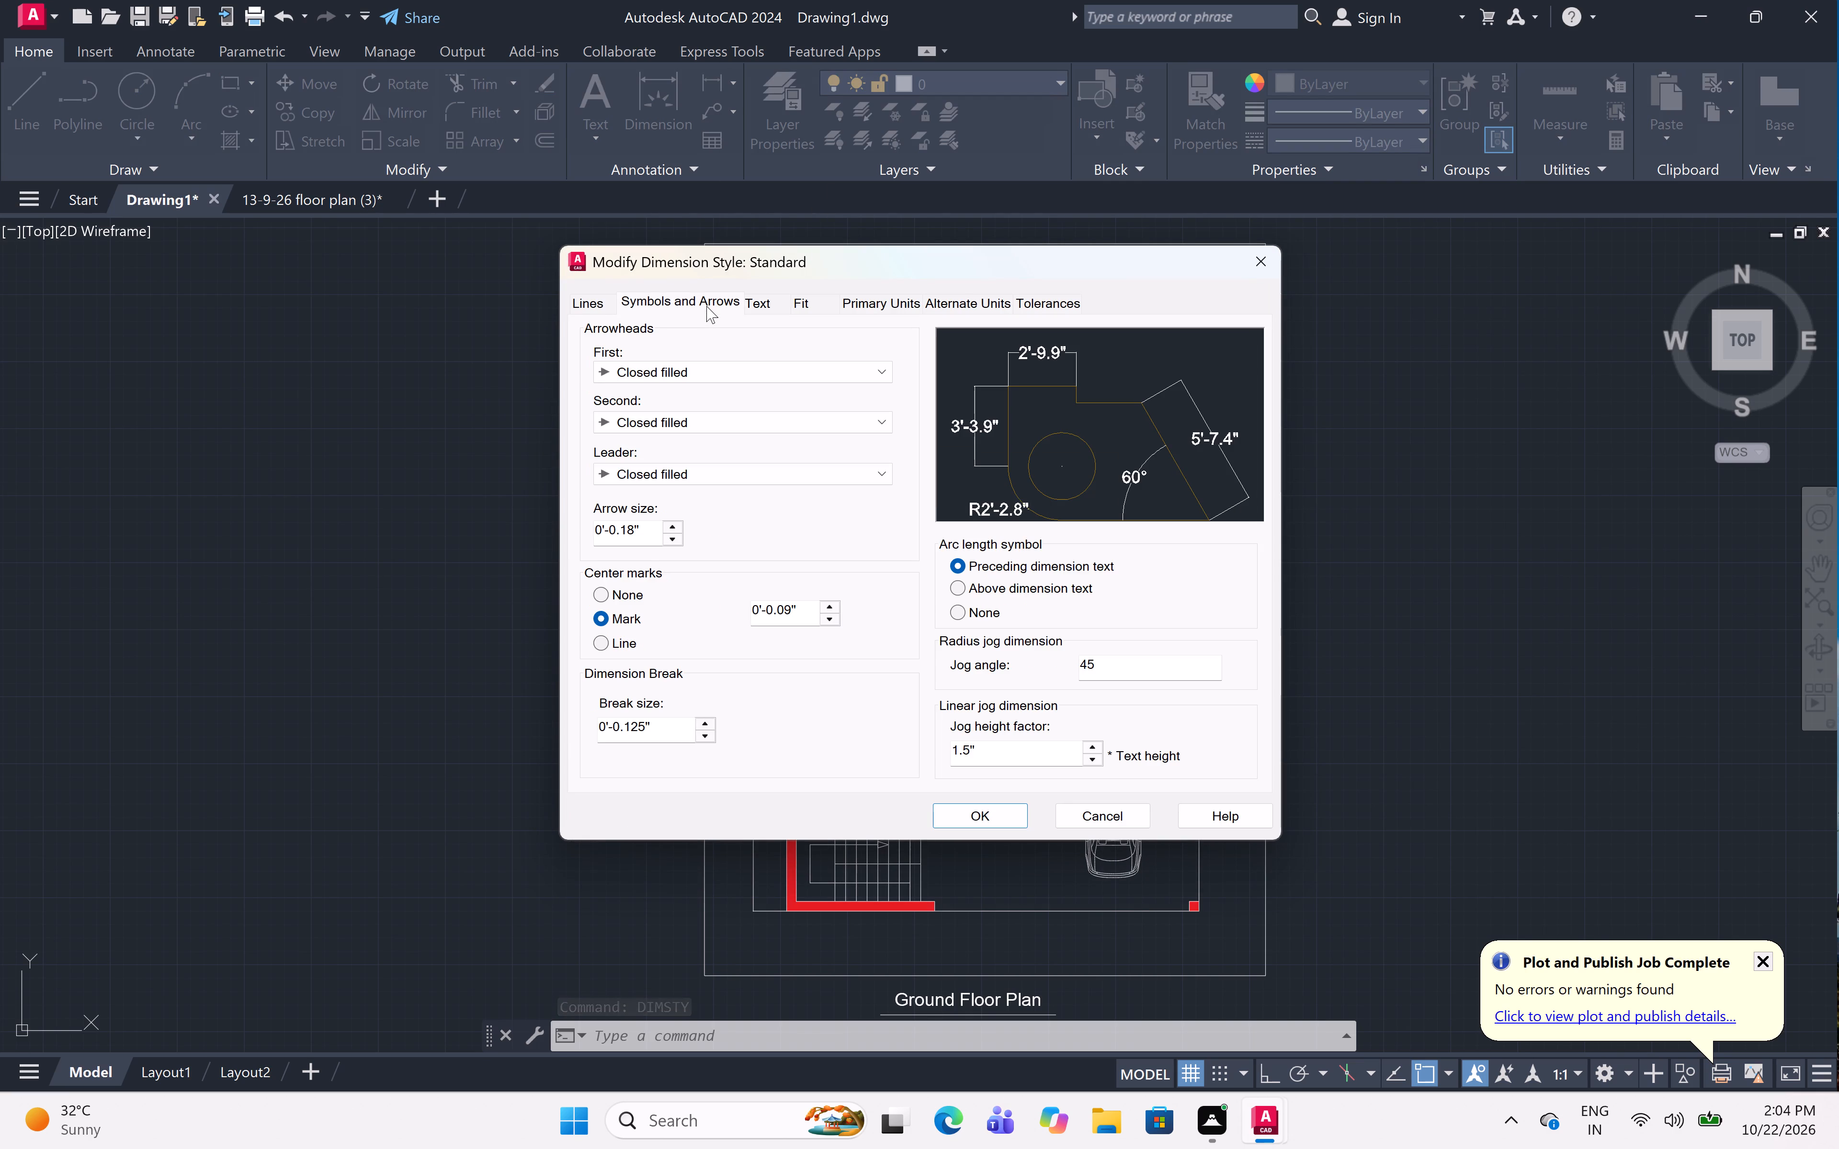
click(651, 534)
key(BackSpace)
key(BackSpace)
key(BackSpace)
key(BackSpace)
key(BackSpace)
key(BackSpace)
key(BackSpace)
key(BackSpace)
key(BackSpace)
key(BackSpace)
key(BackSpace)
key(BackSpace)
key(BackSpace)
key(BackSpace)
key(BackSpace)
key(BackSpace)
text(6")
click(966, 809)
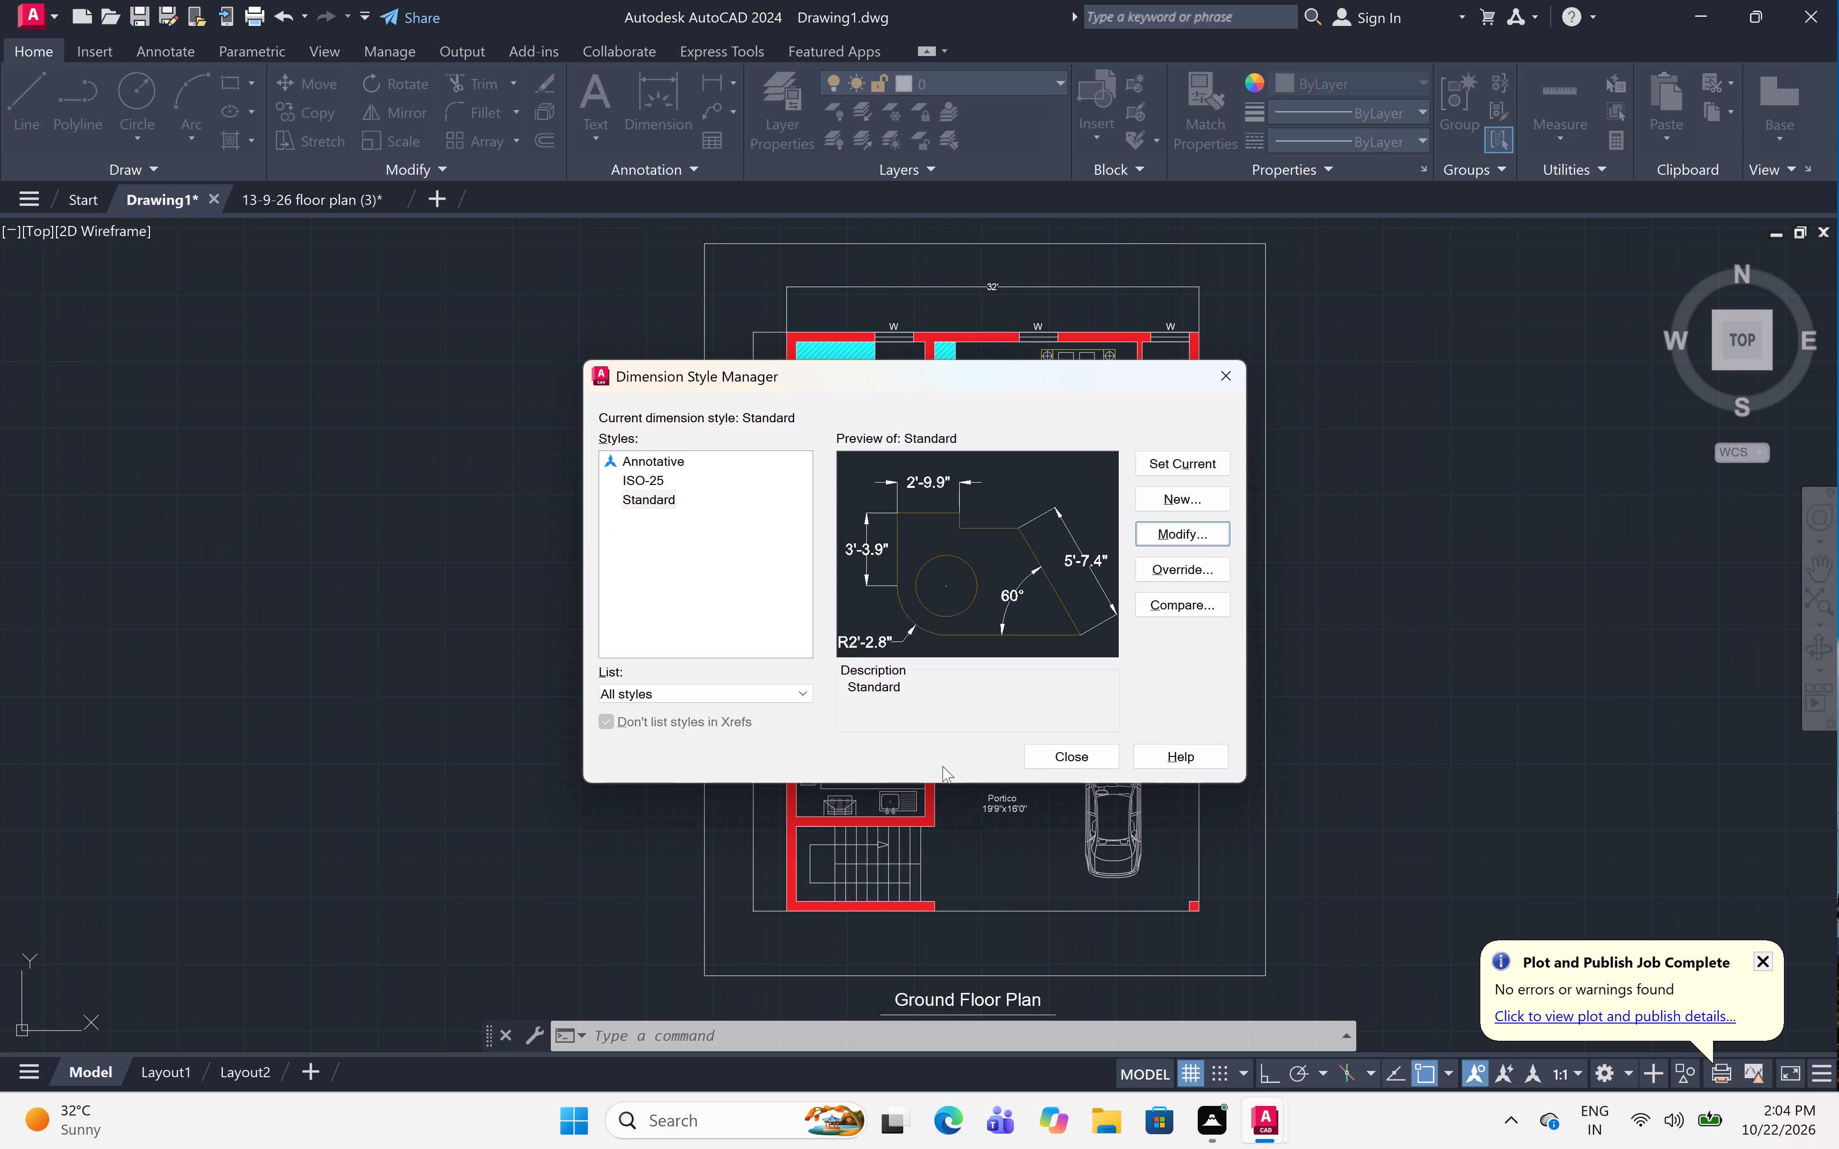
click(1200, 461)
Open the line settings of the Standard dimension style for modification.
click(1203, 536)
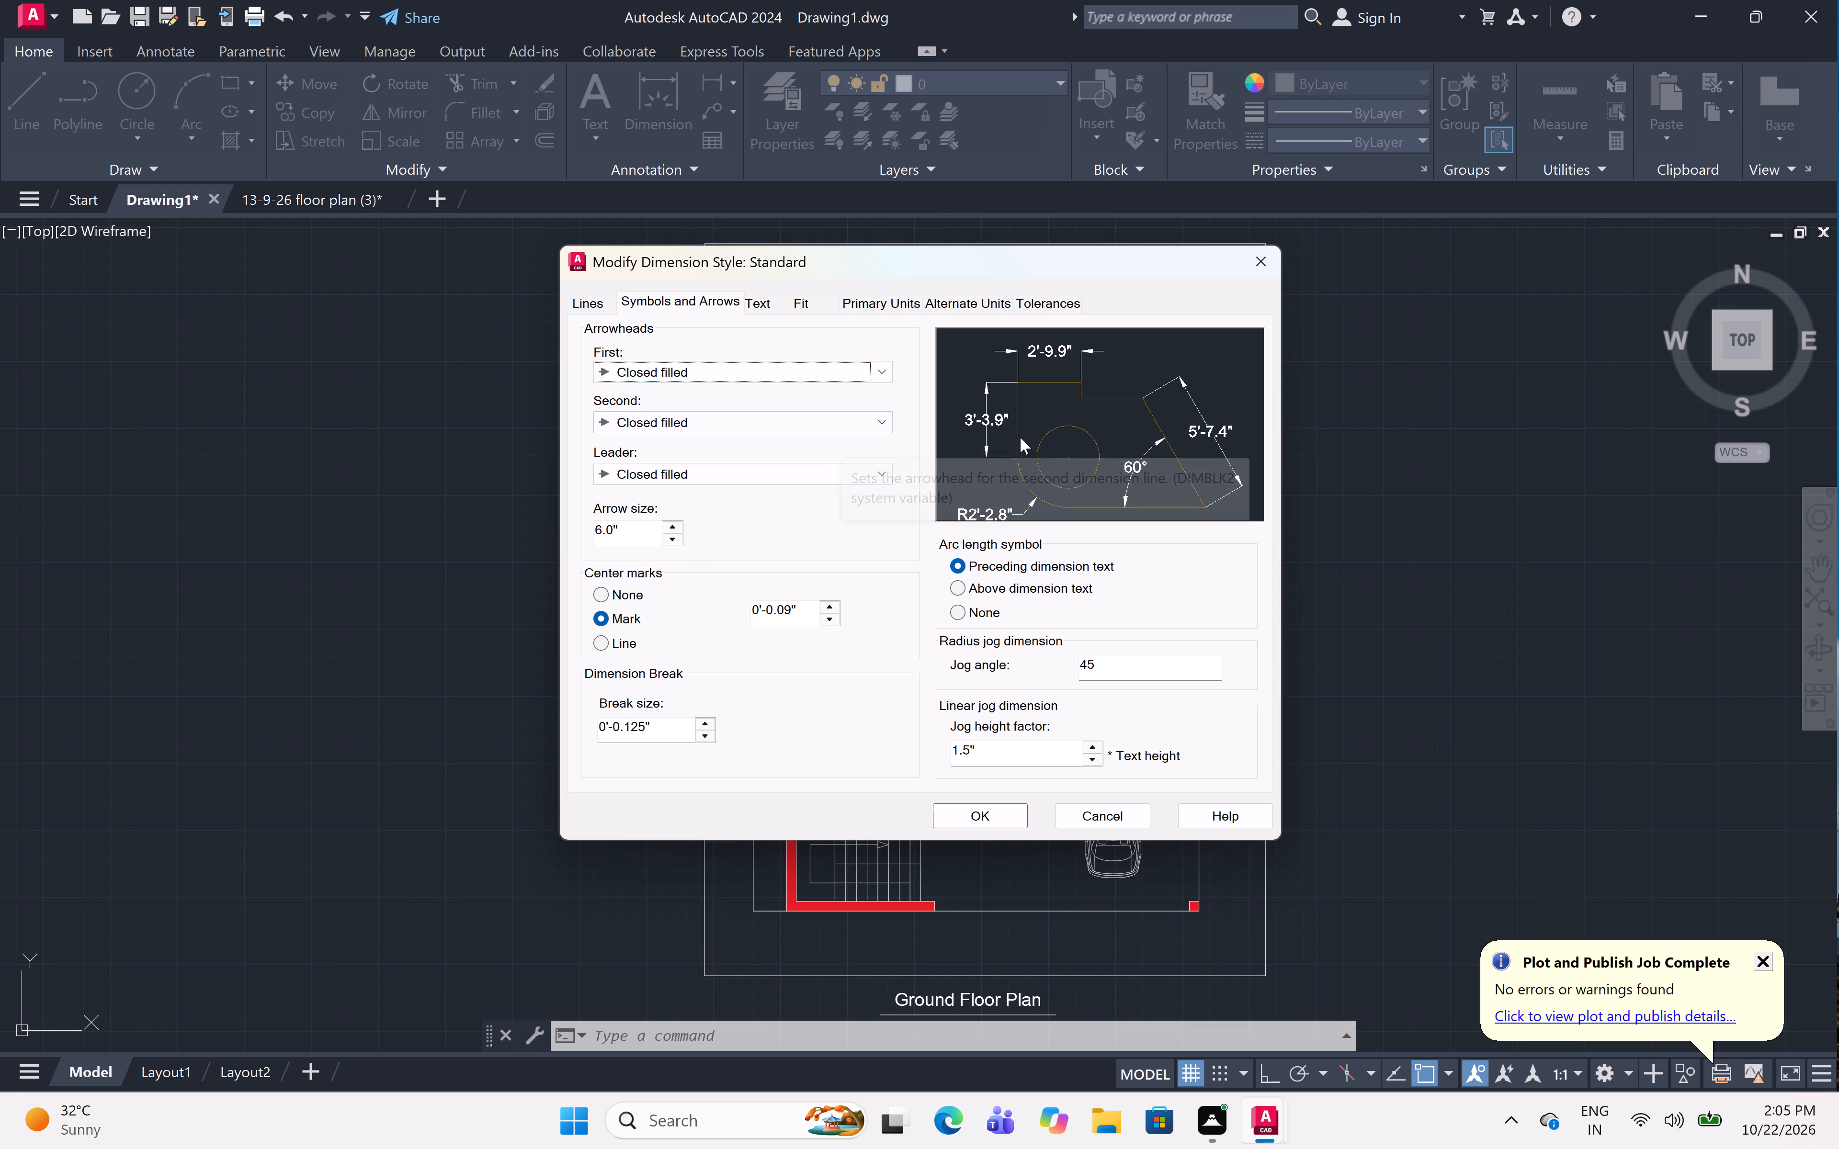
click(581, 305)
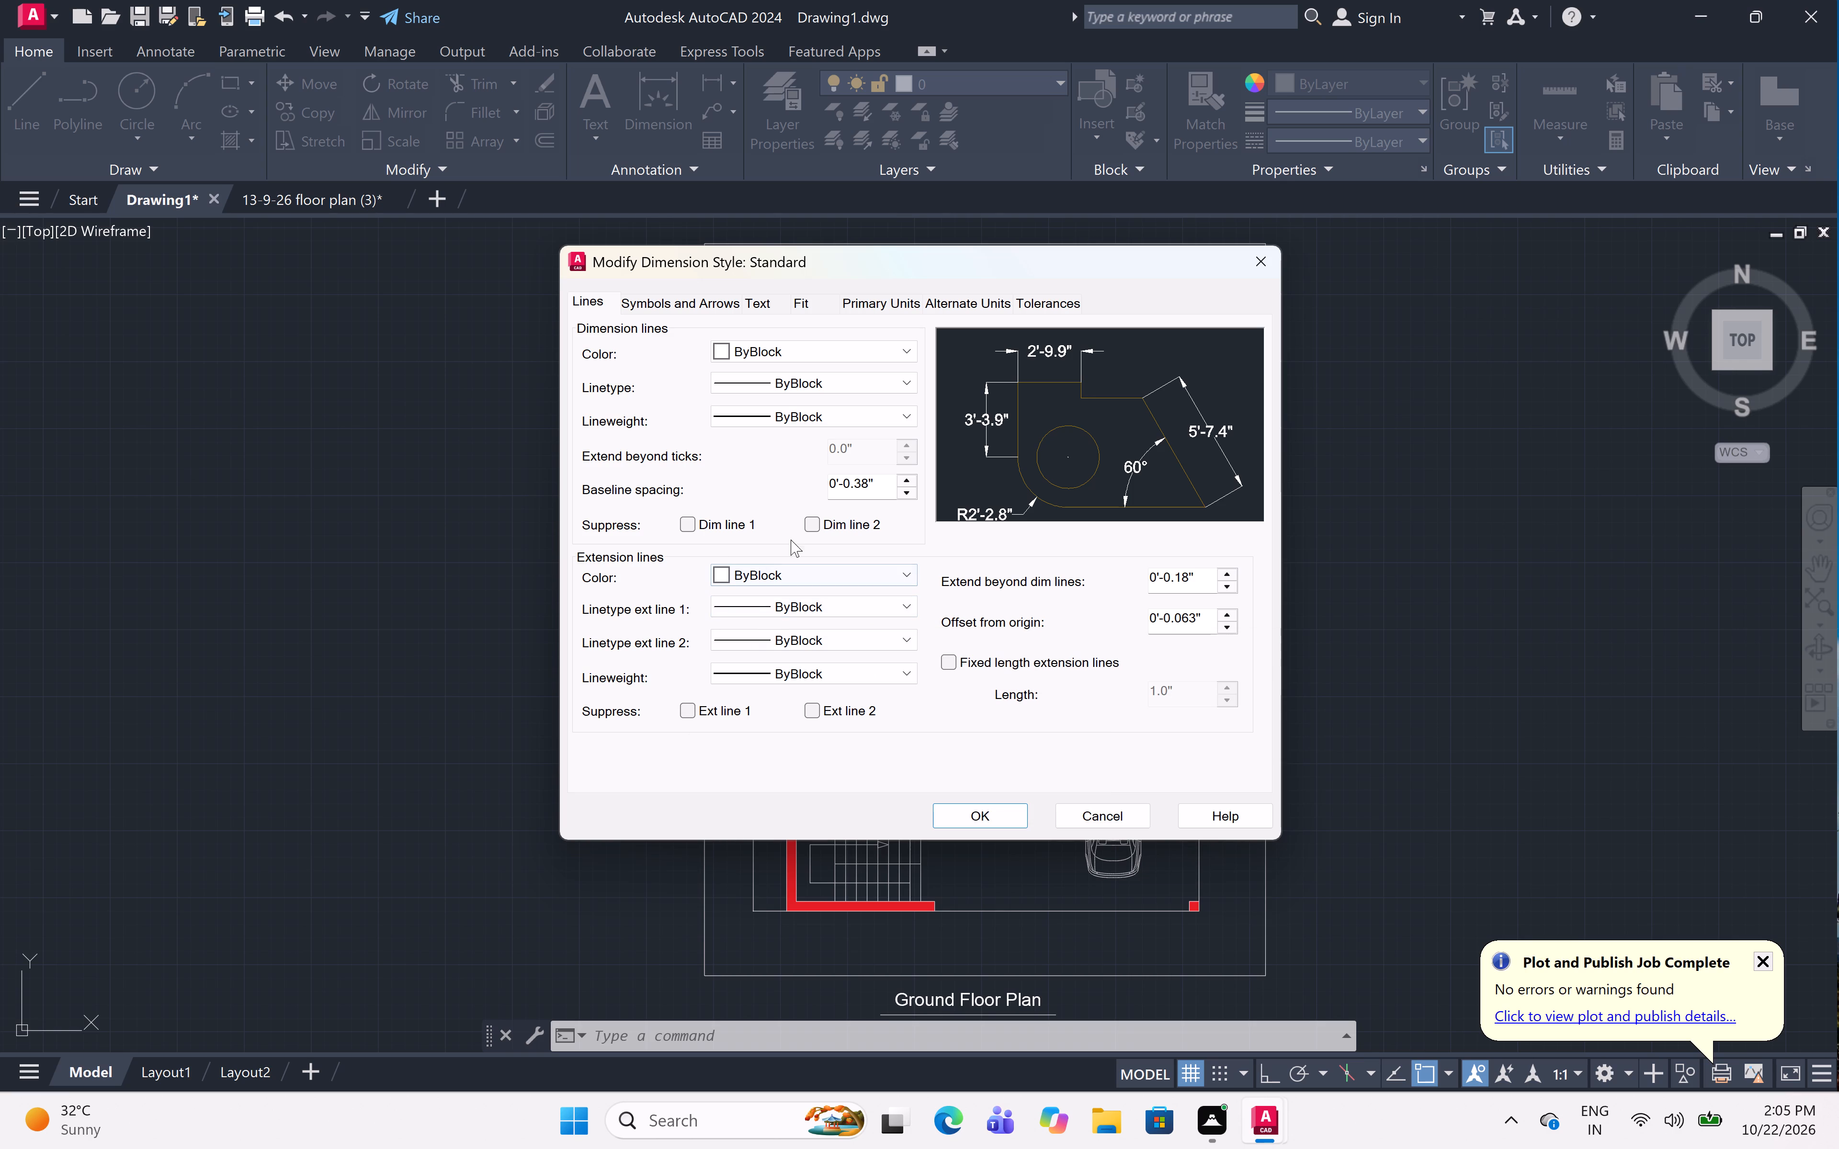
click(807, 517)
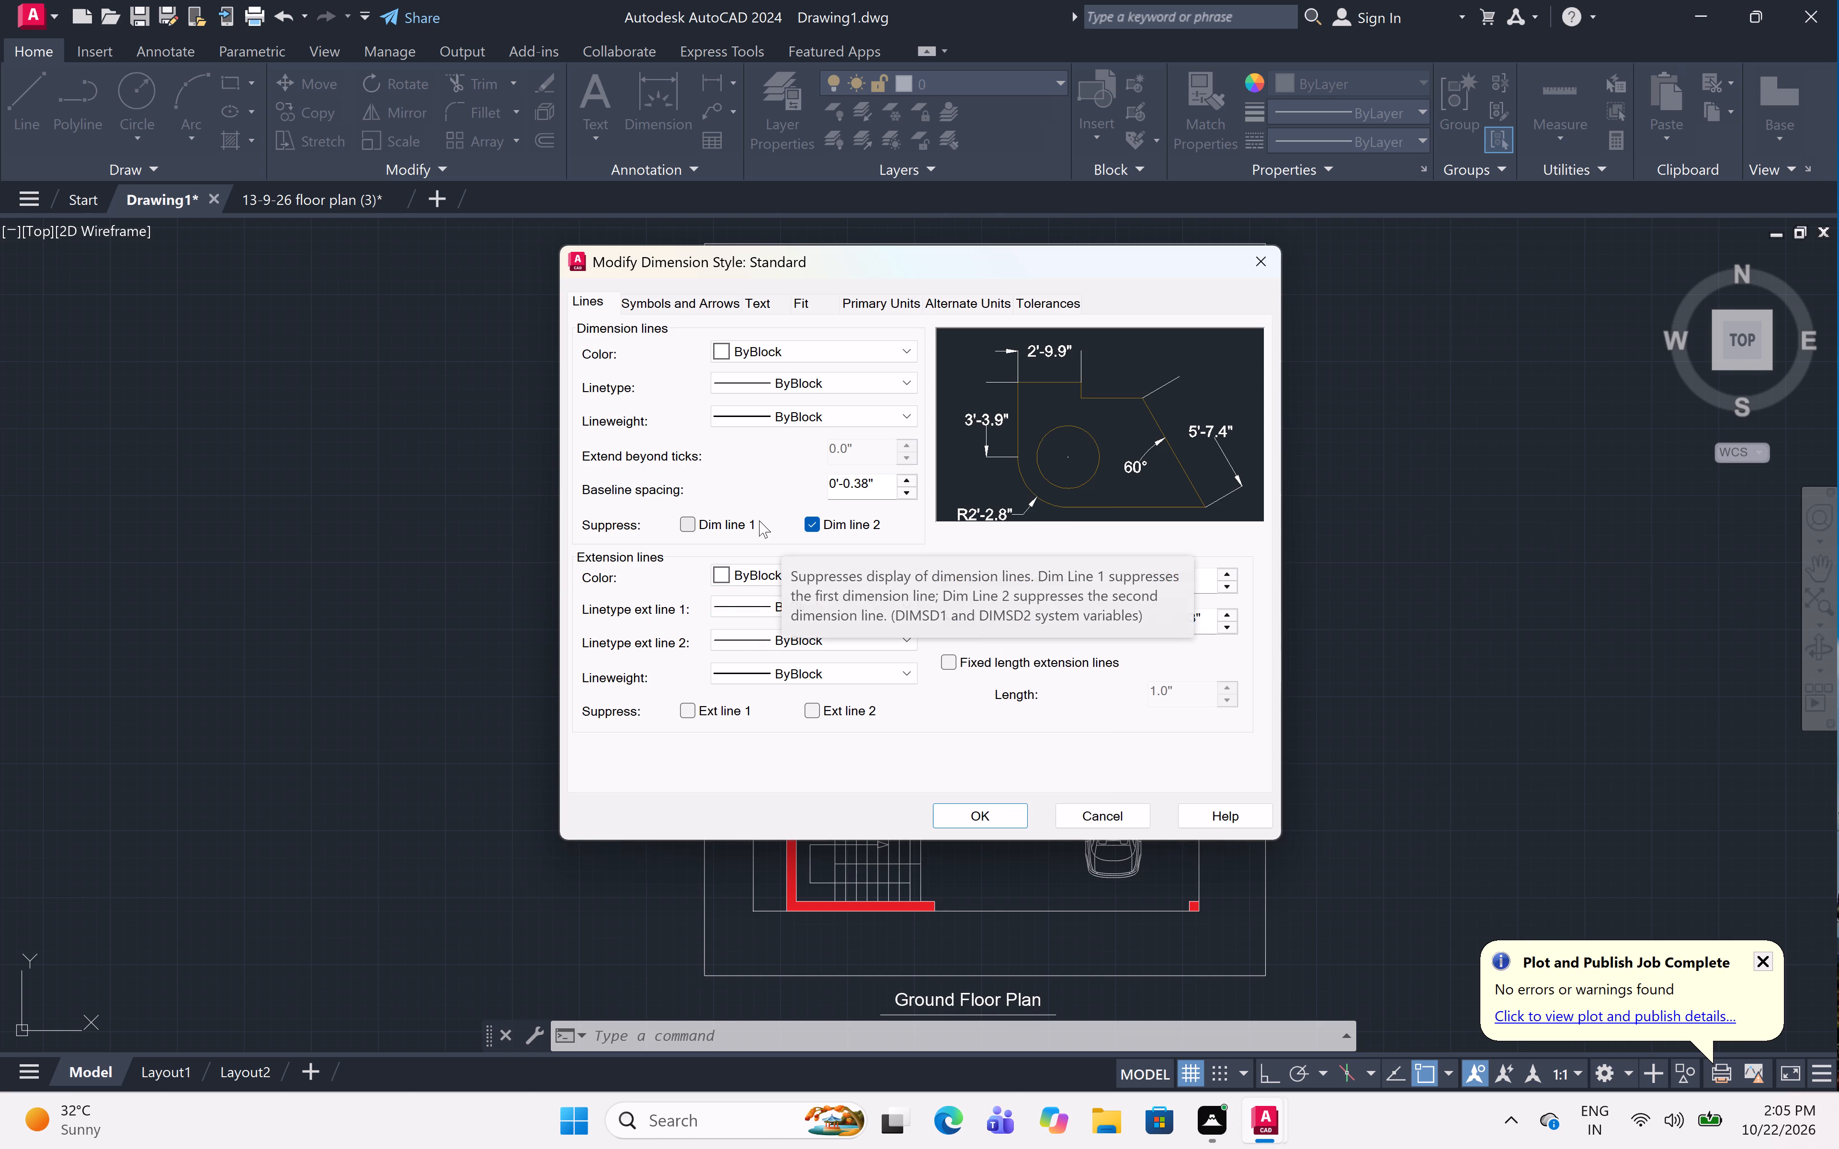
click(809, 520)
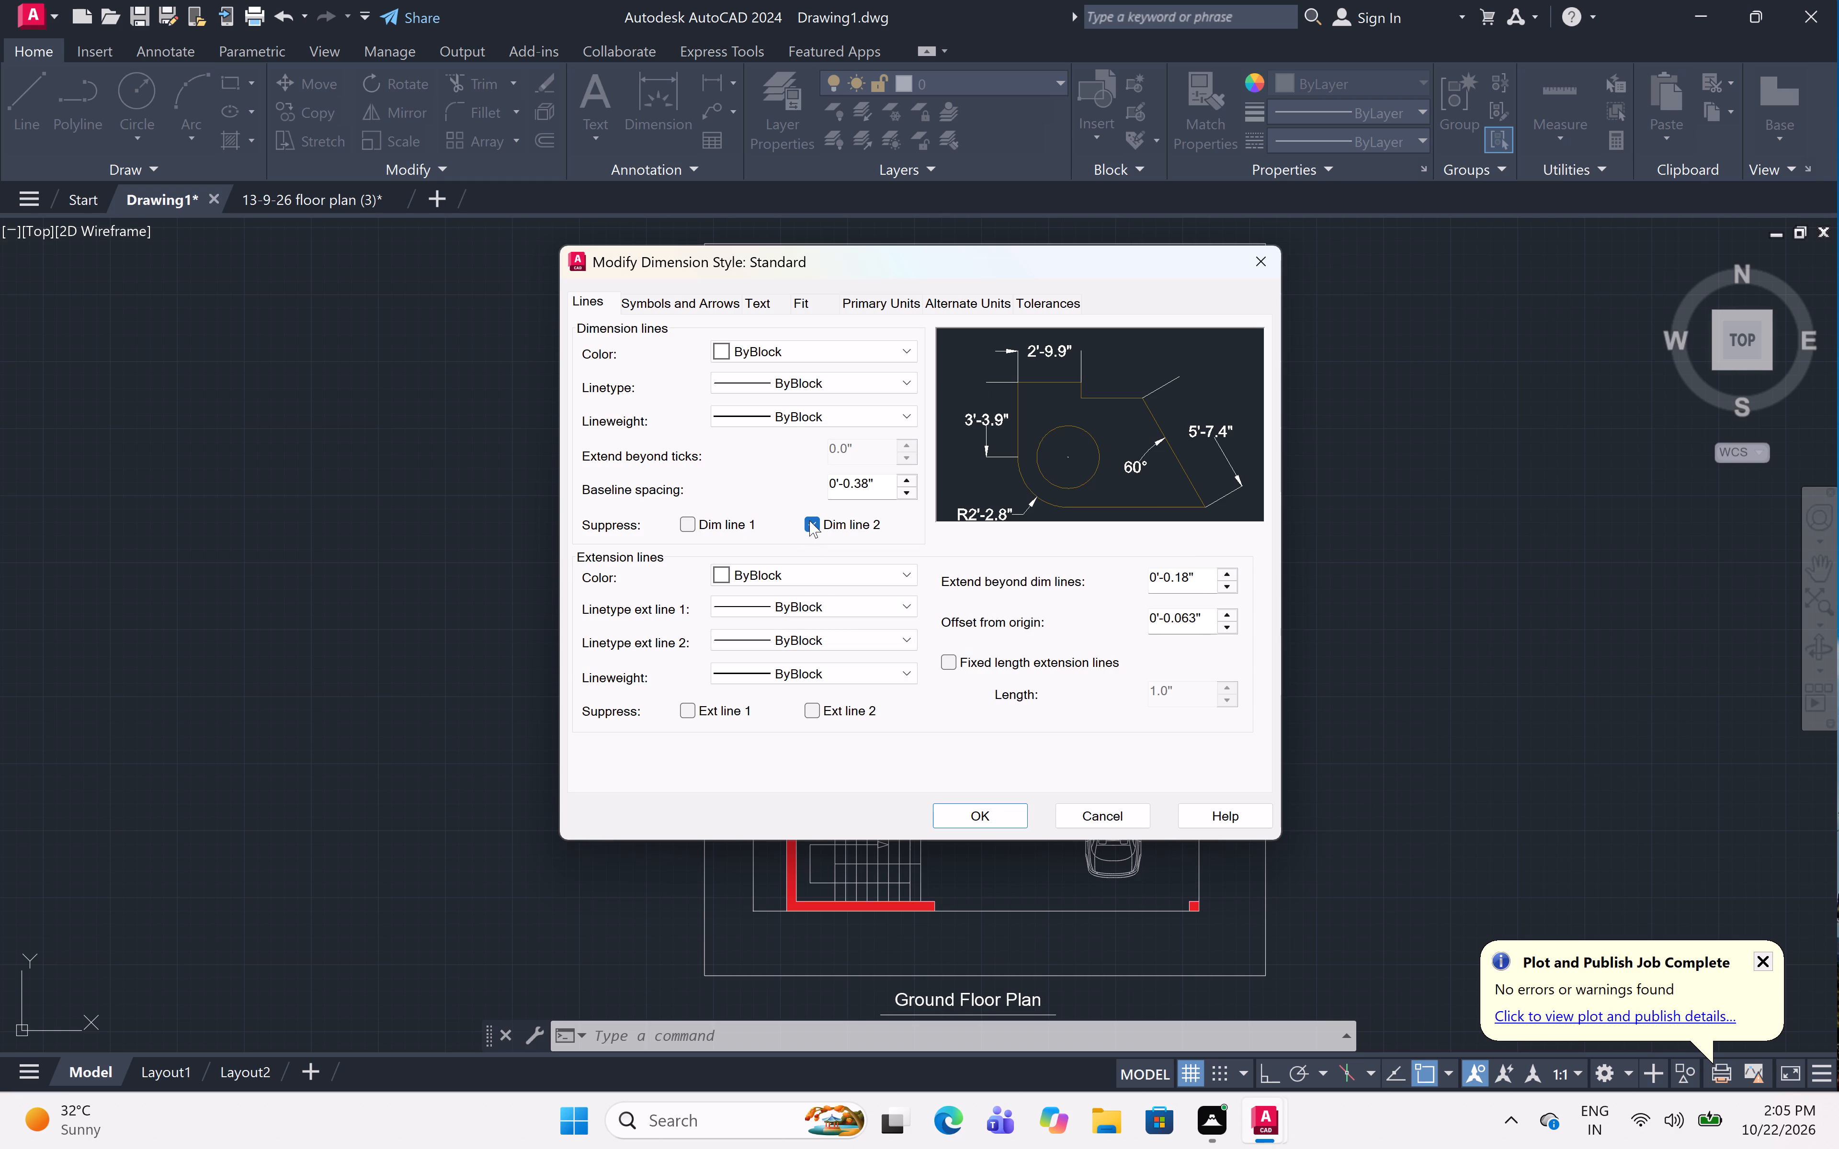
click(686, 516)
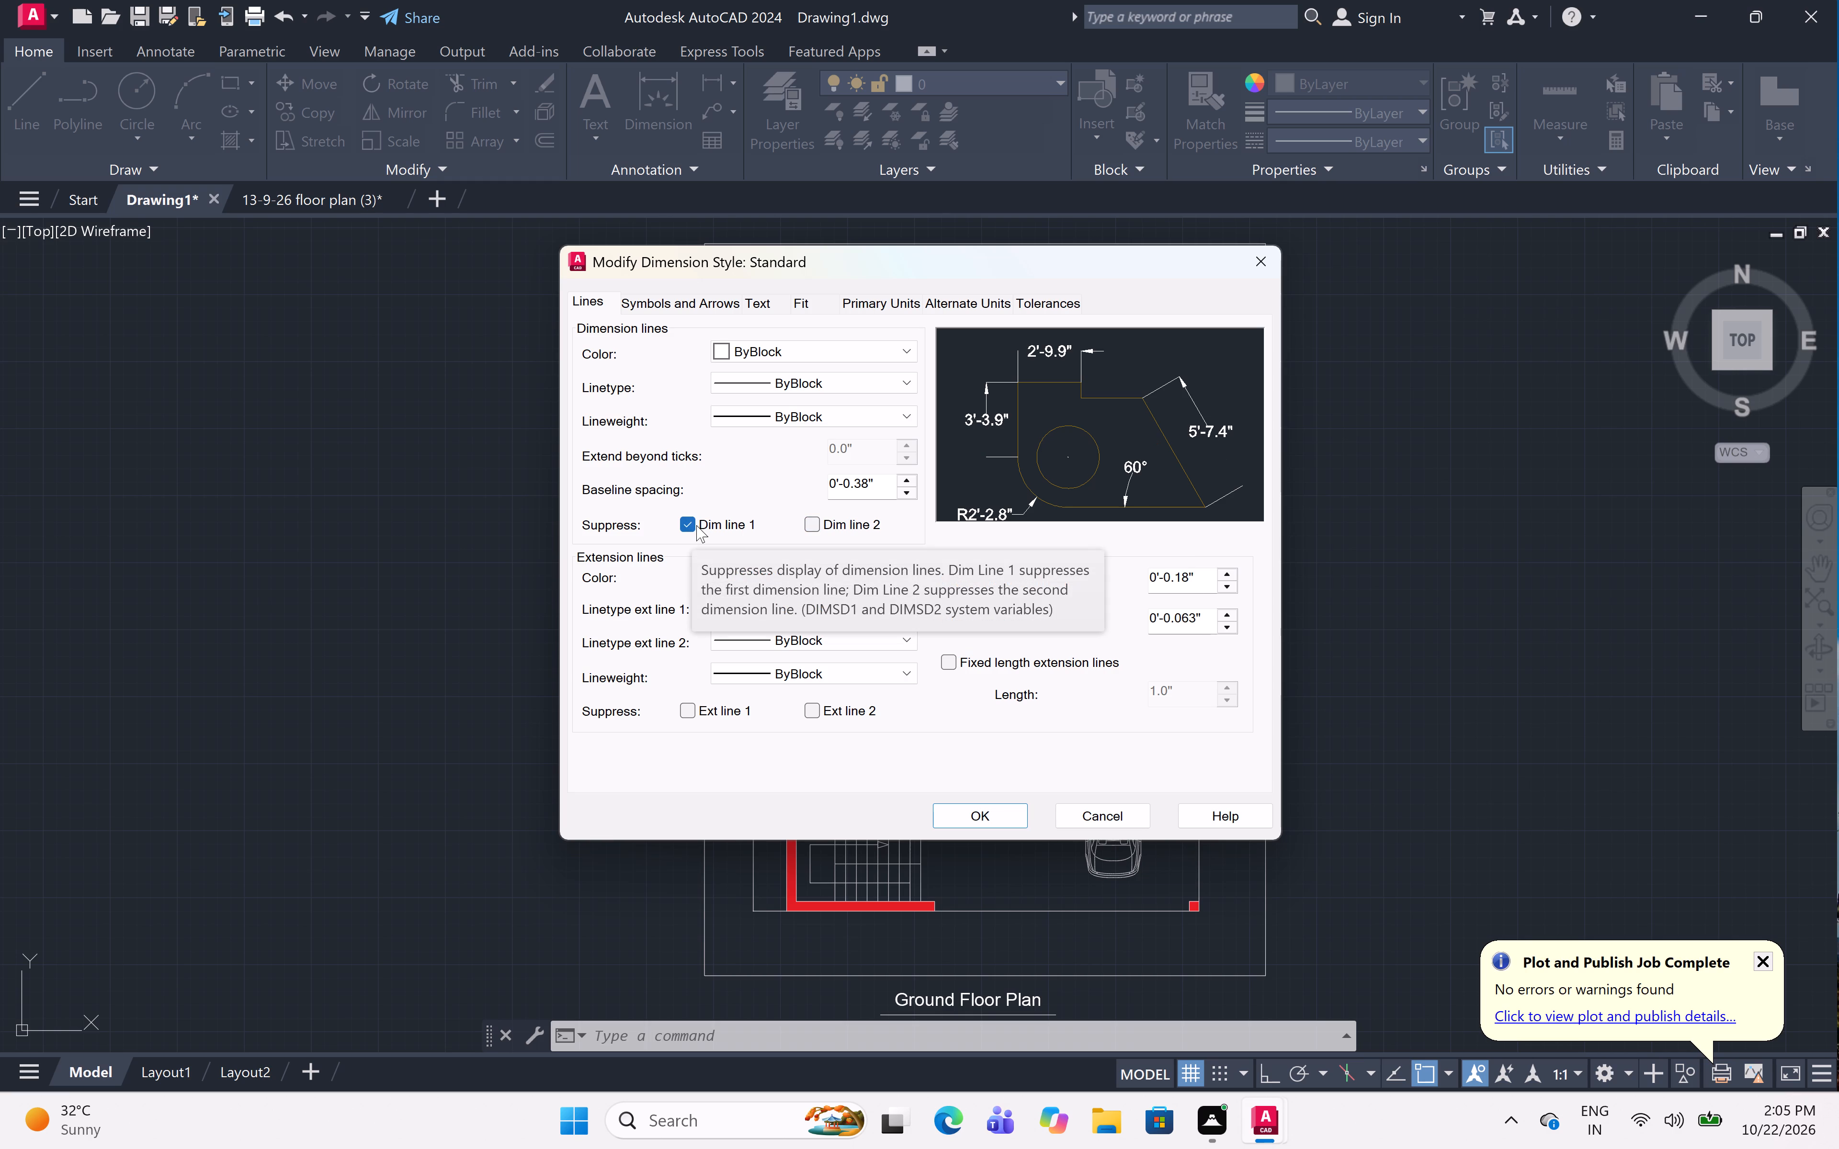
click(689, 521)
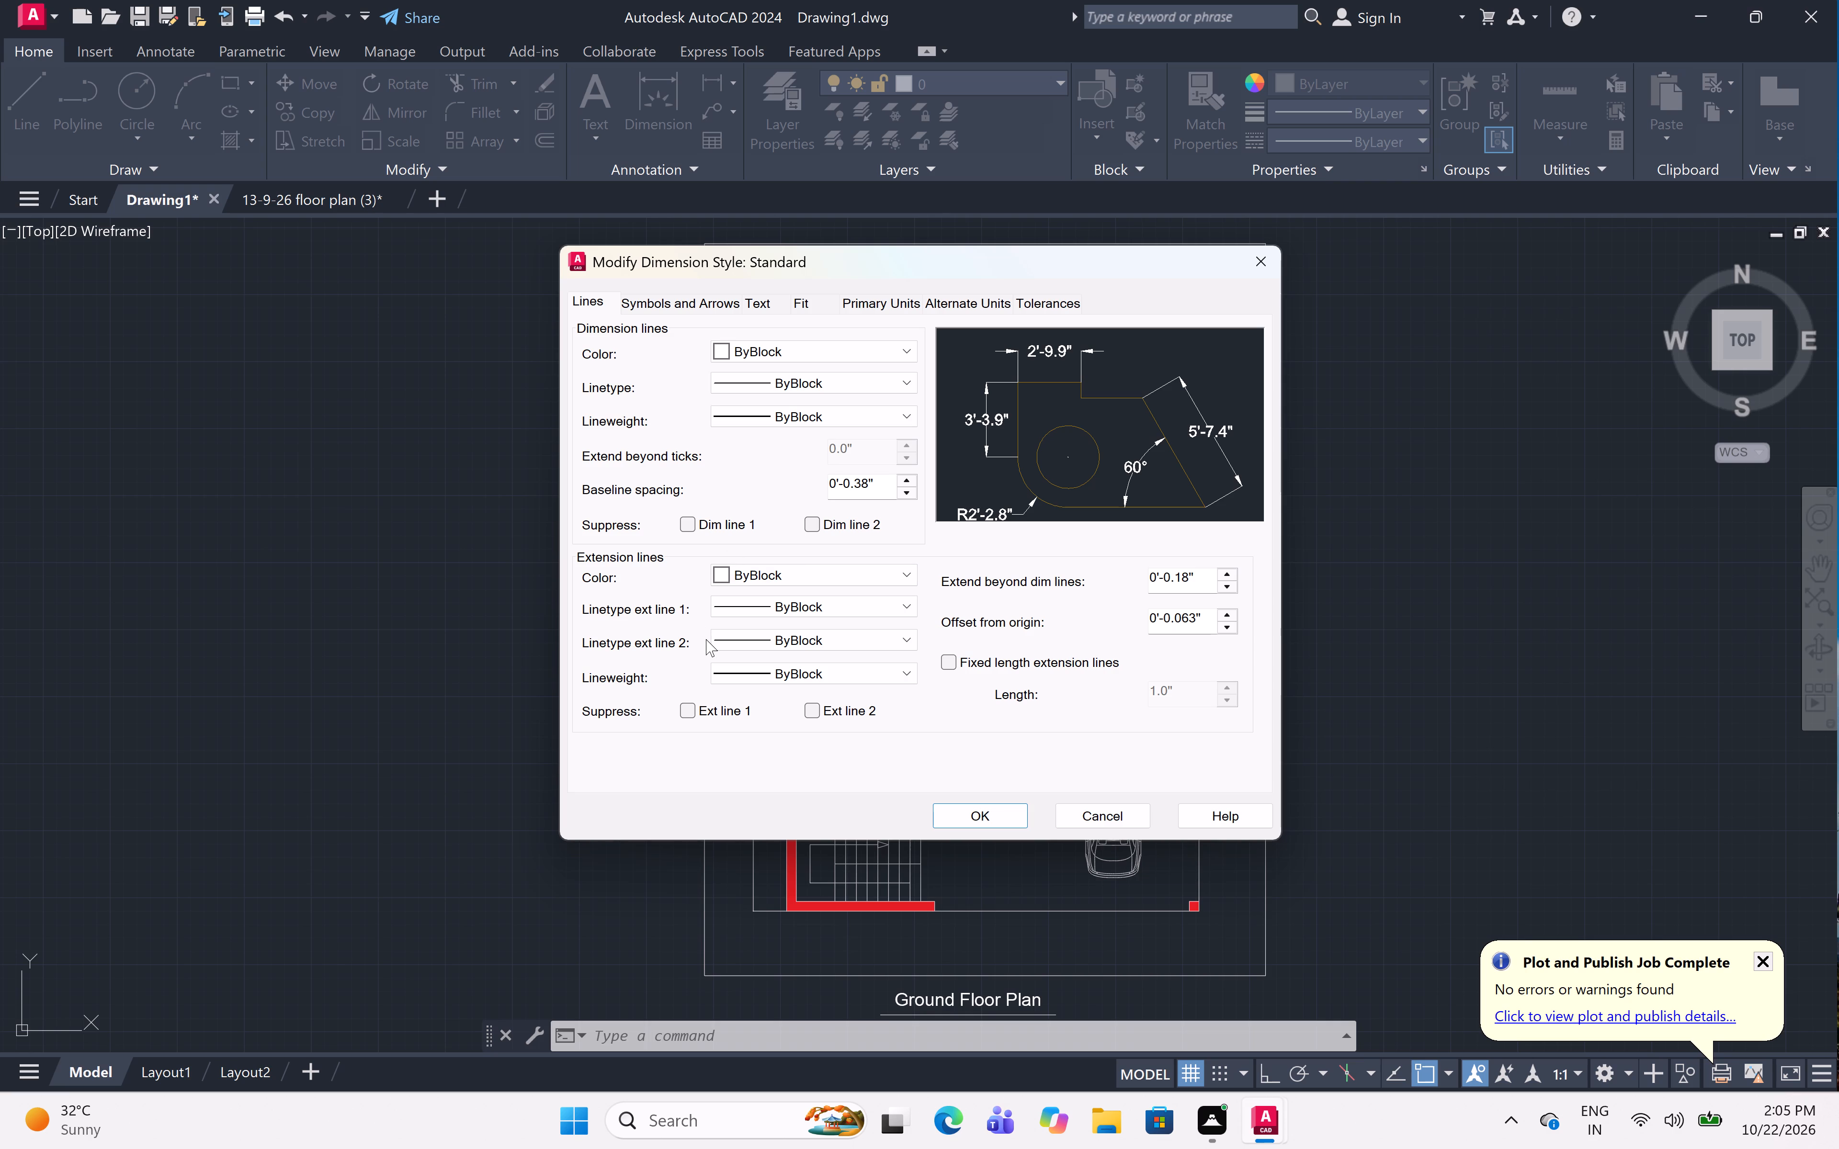
Suppress extension lines 1 and 2 in the Standard dimension style, set it current and close the Dimension Style Manager.
click(683, 714)
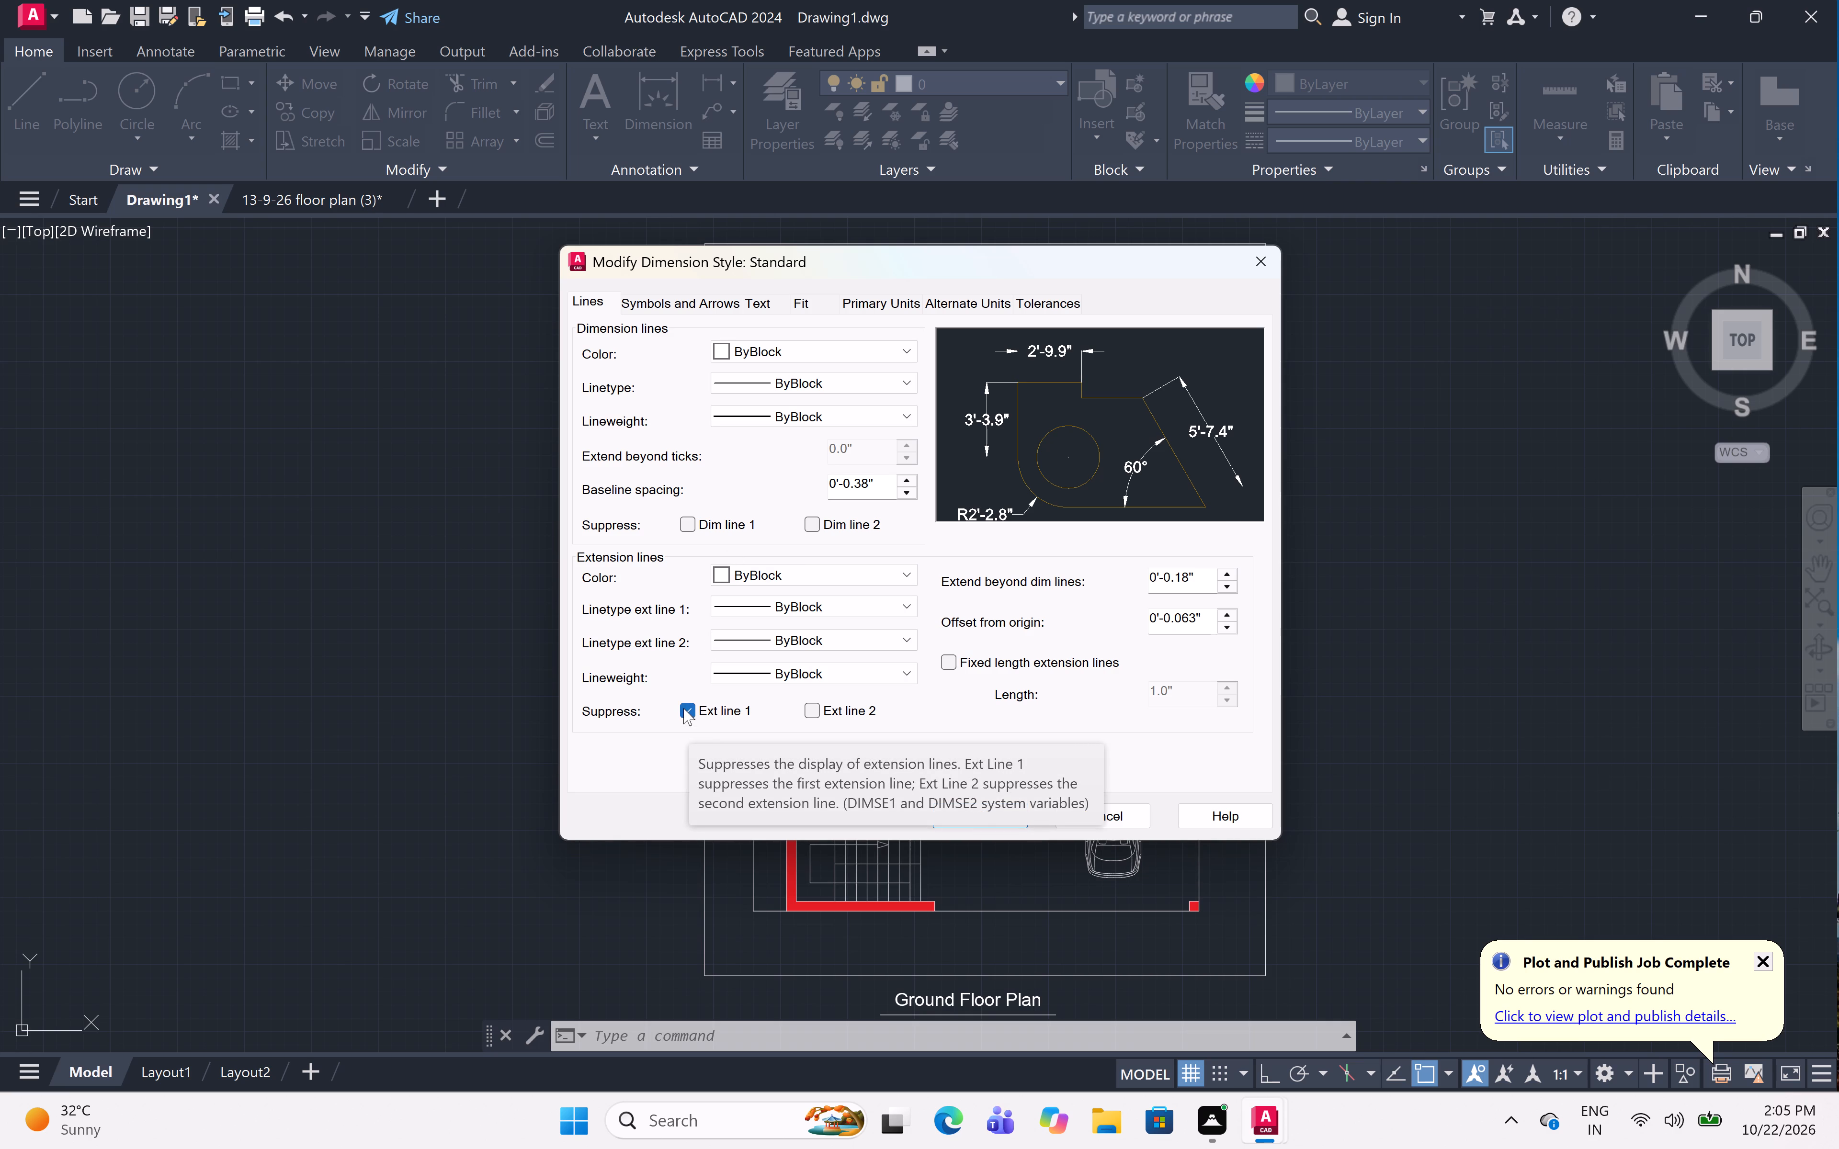
click(813, 710)
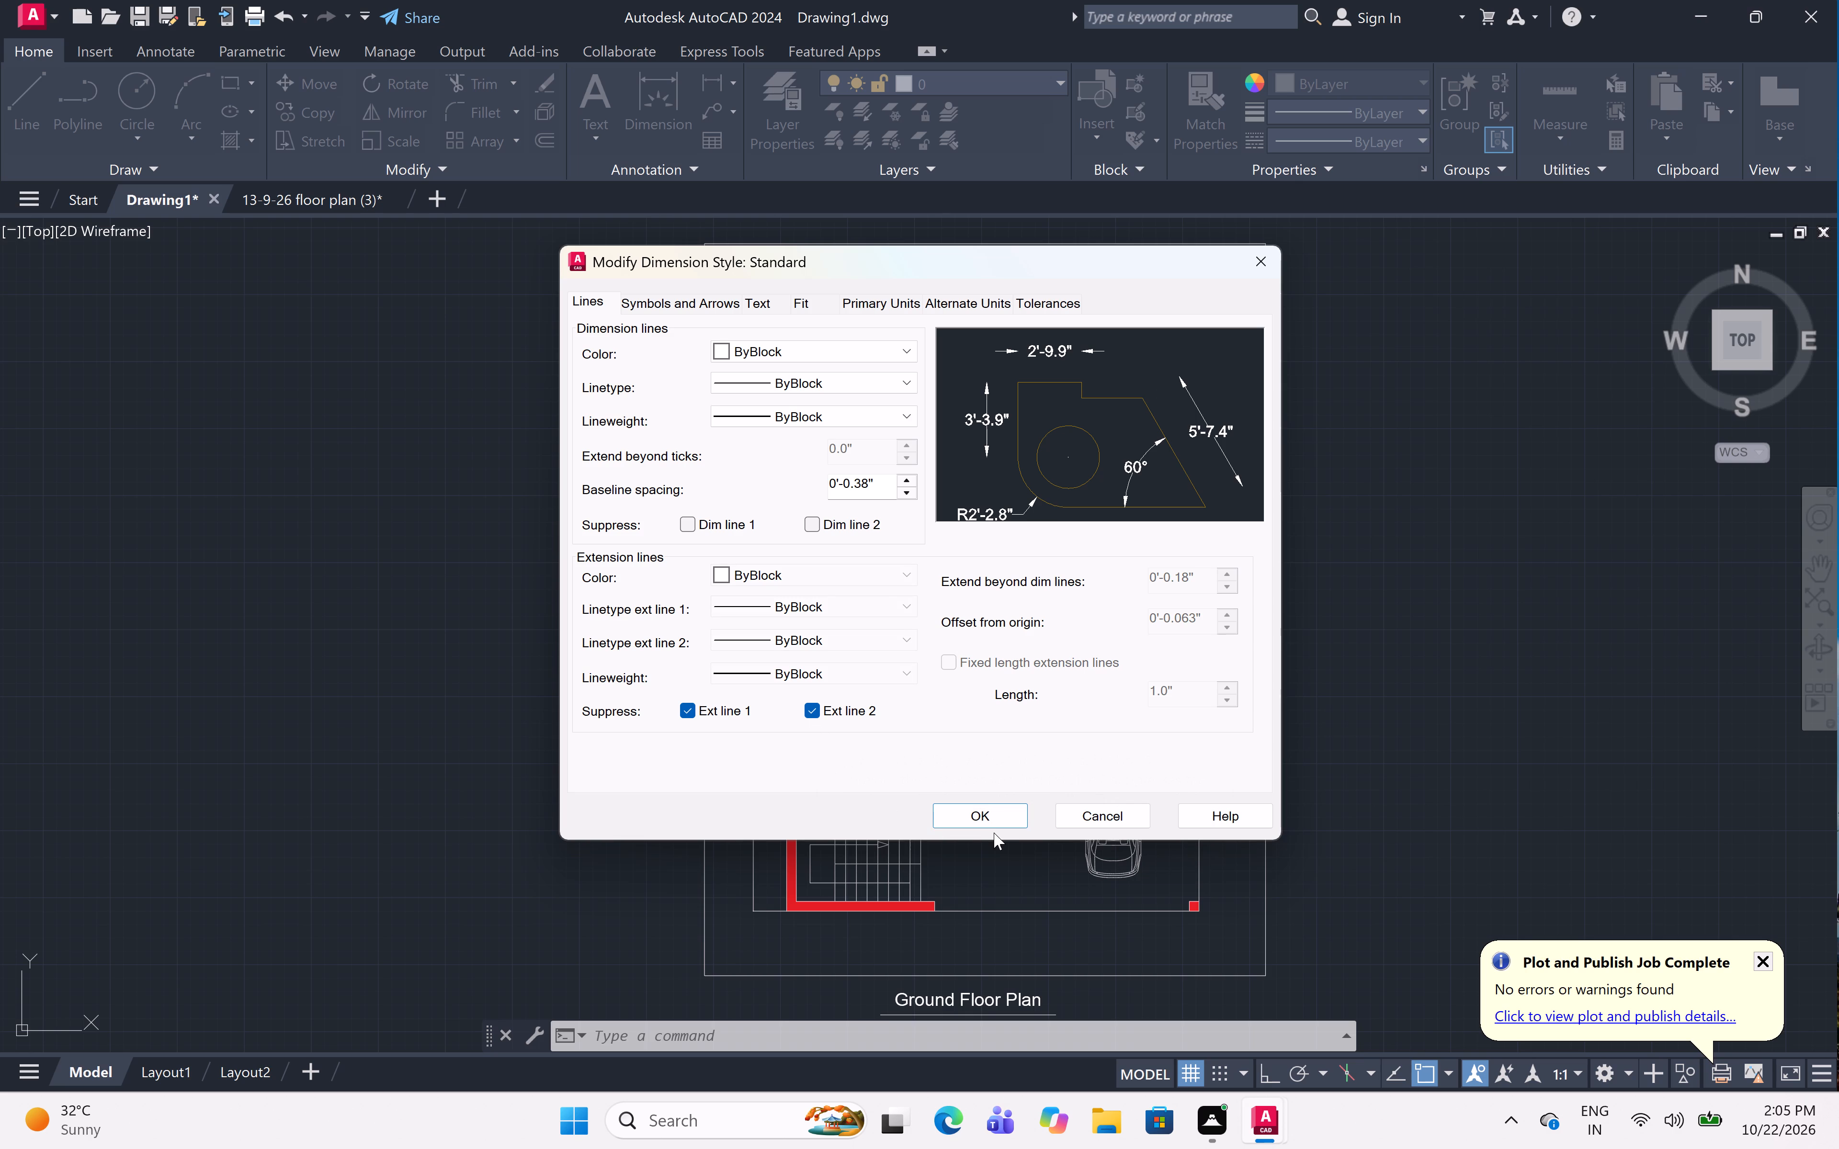
click(993, 815)
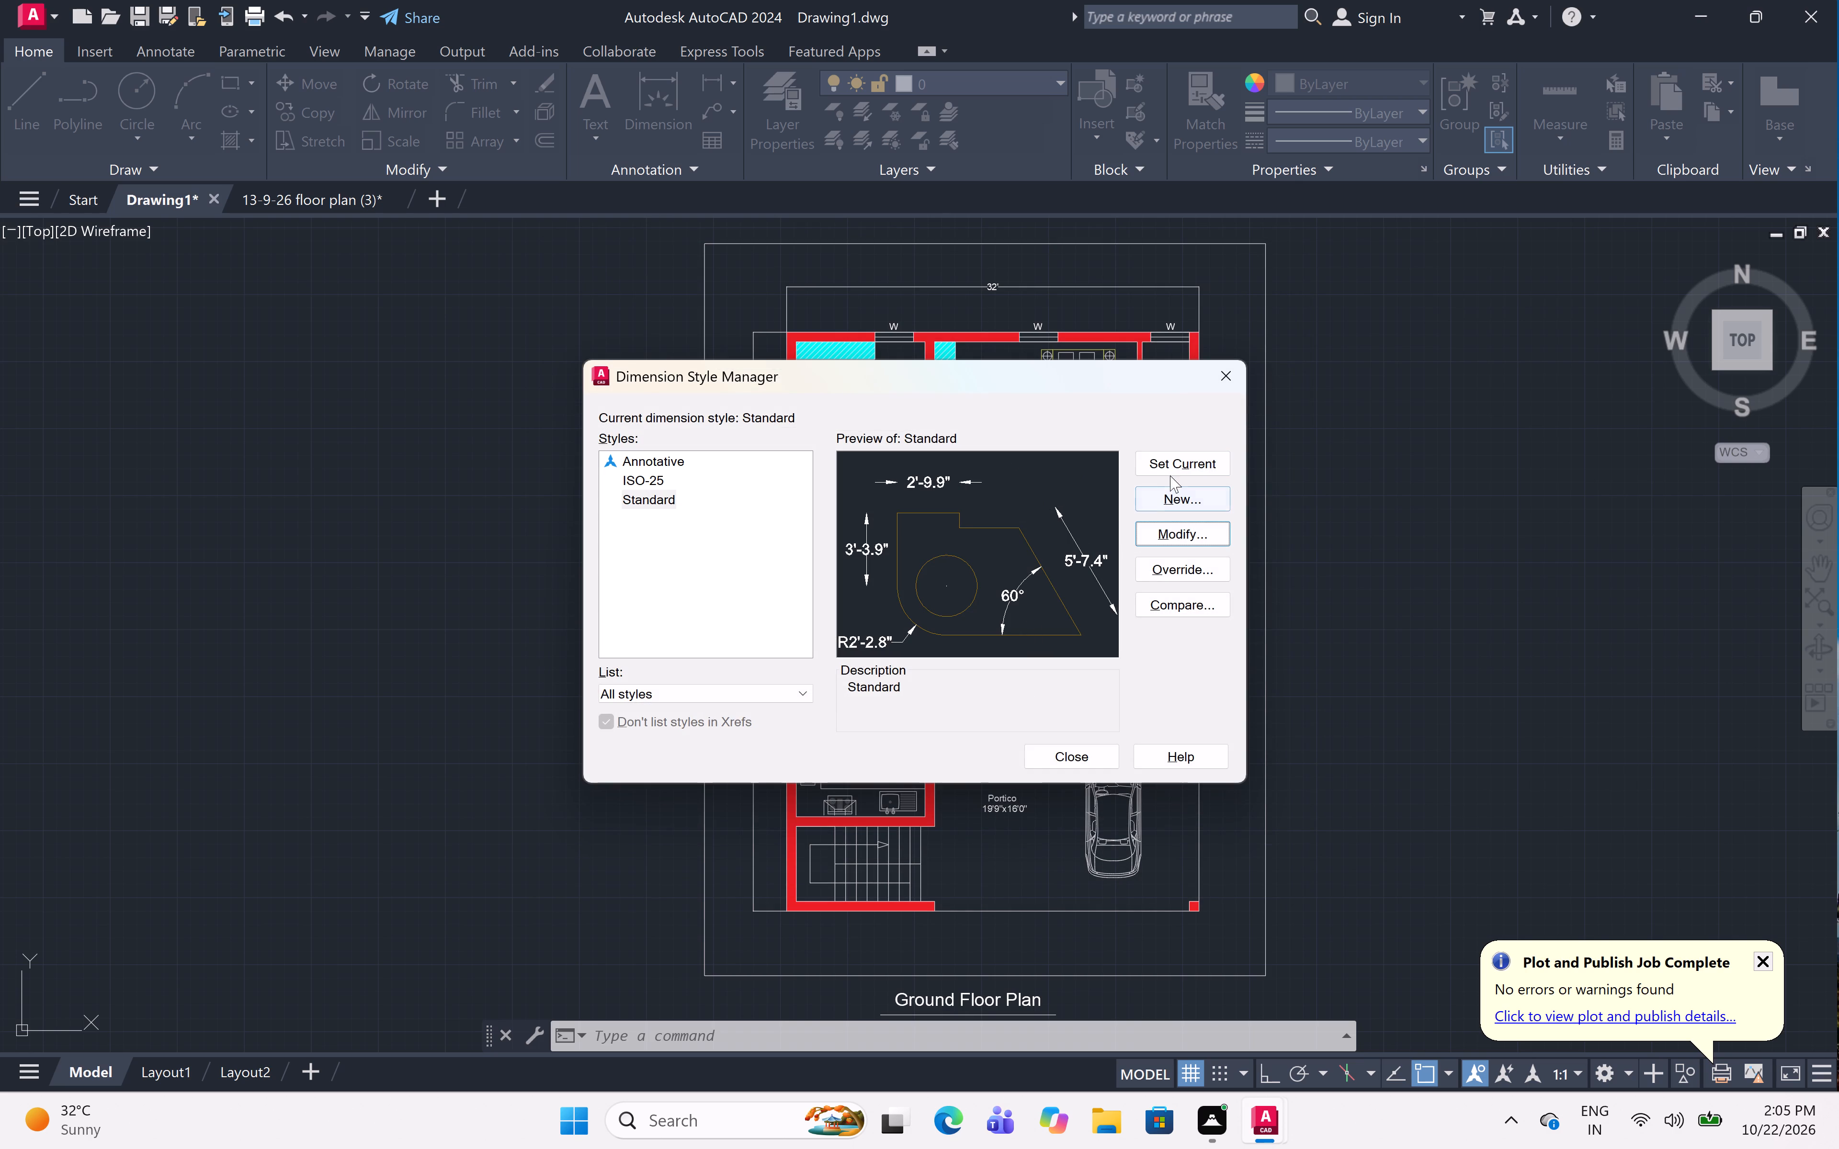
click(1181, 462)
click(1077, 759)
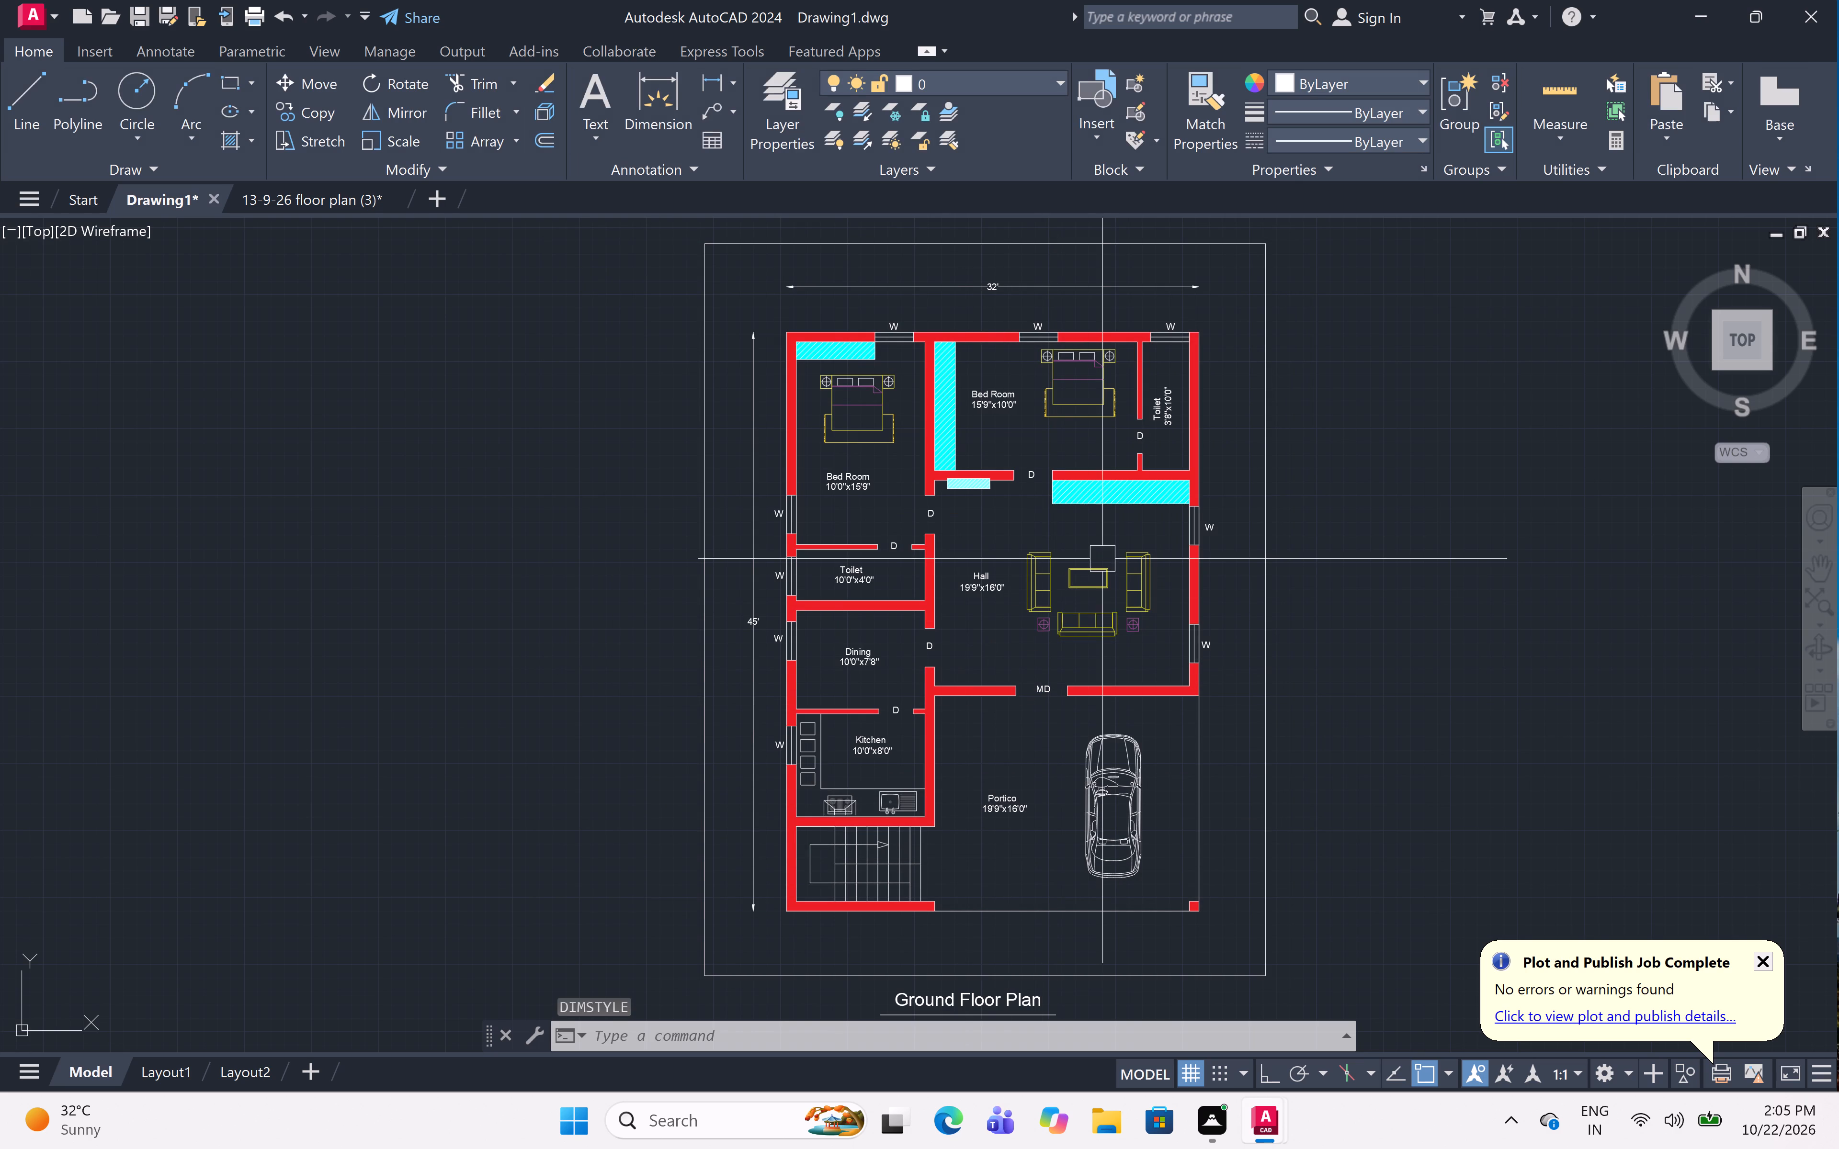
Save the ground floor plan drawing in Documents under the file name 22-10-26 PLAN (5).
scroll(1106, 556, down, 1)
middle_drag(1106, 556, 853, 535)
scroll(860, 538, up, 1)
middle_drag(861, 540, 868, 552)
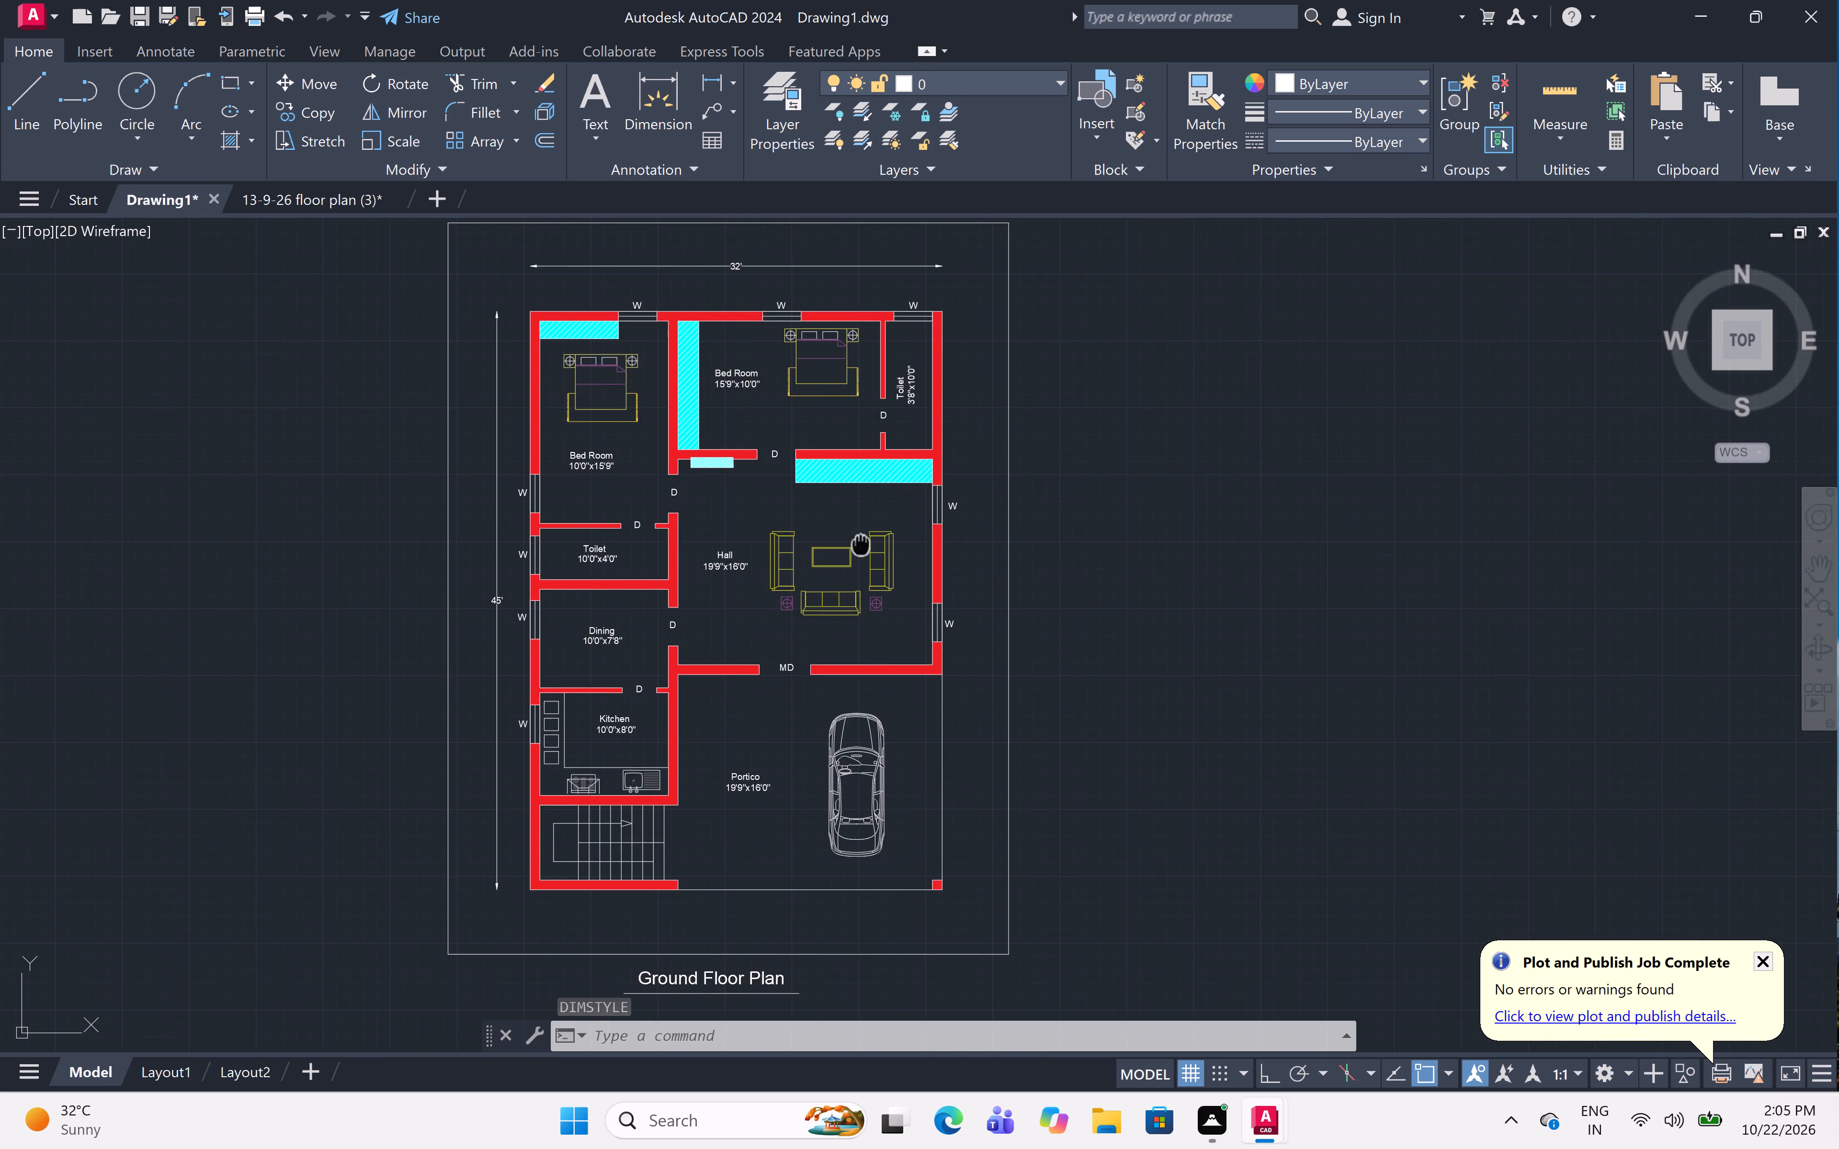
middle_drag(868, 552, 1090, 565)
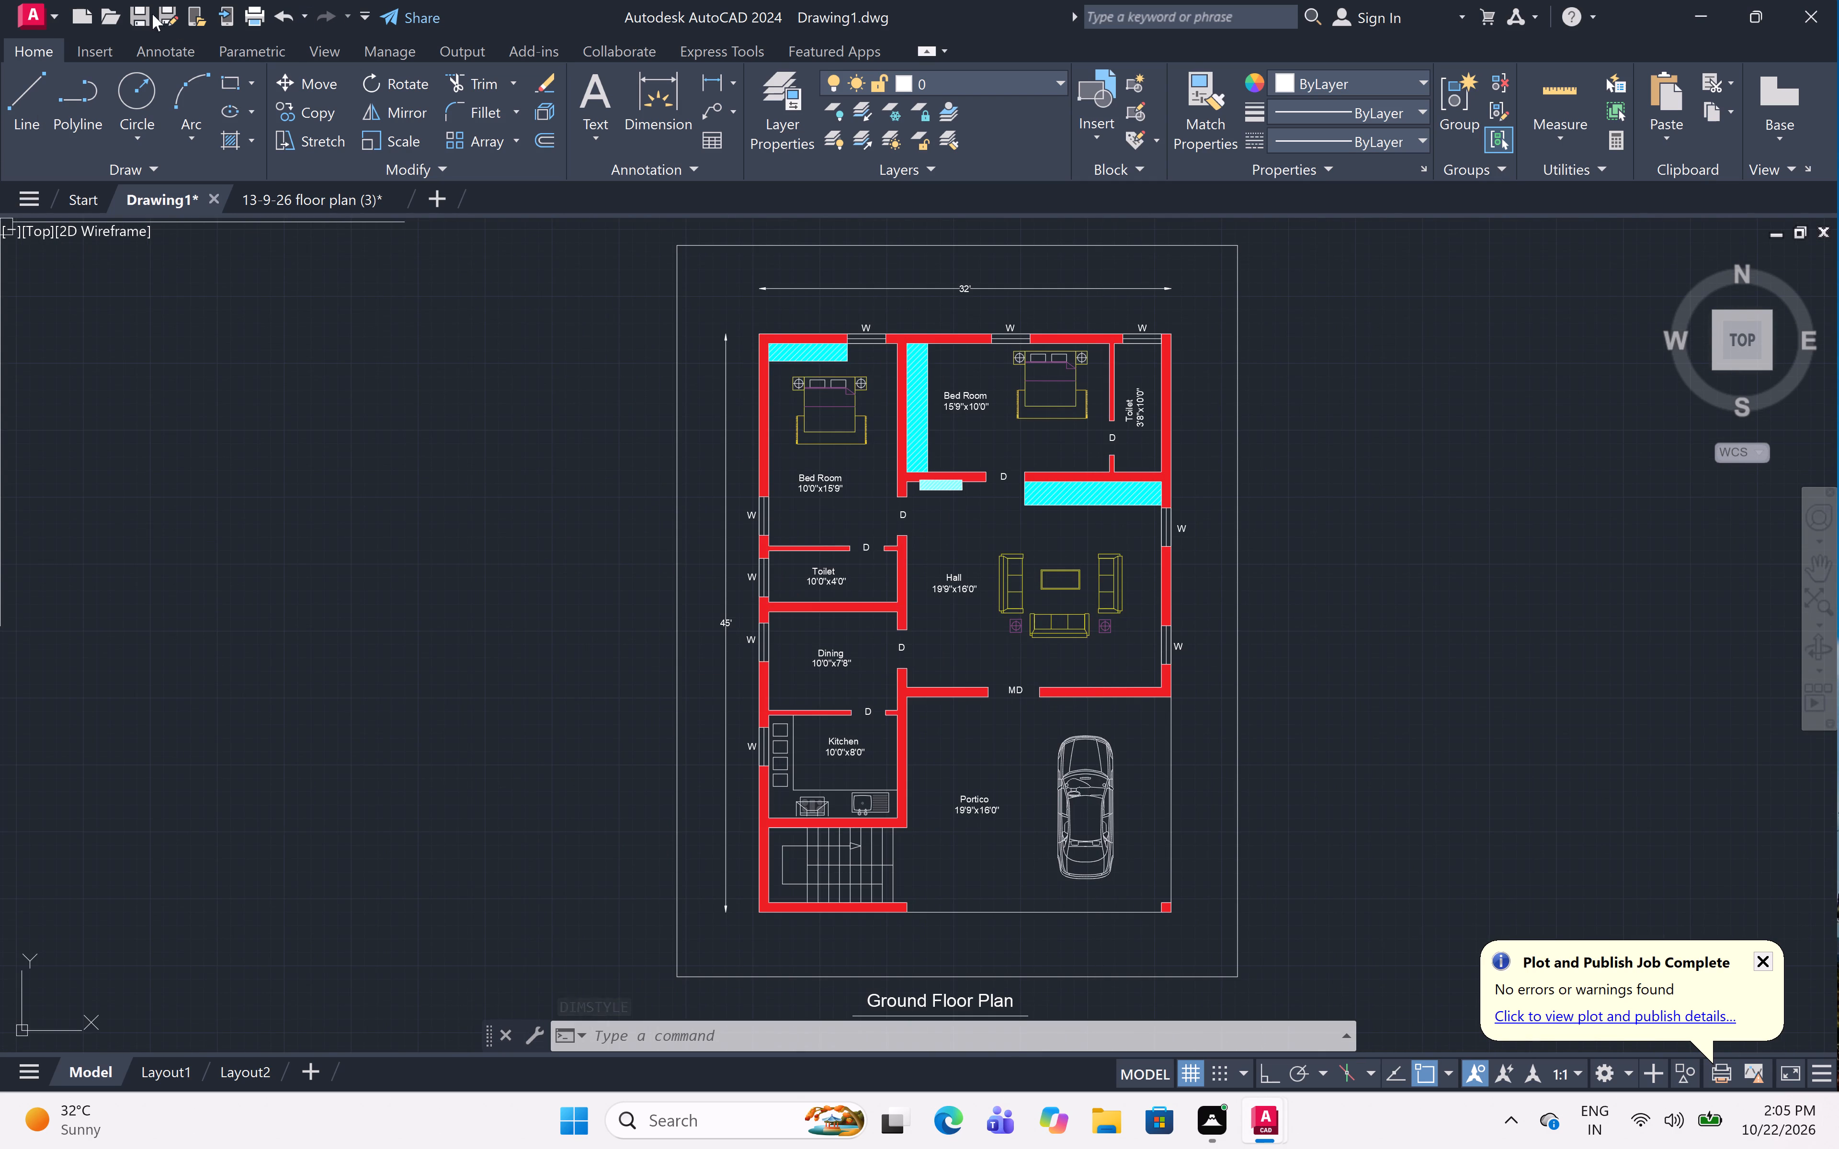
click(39, 10)
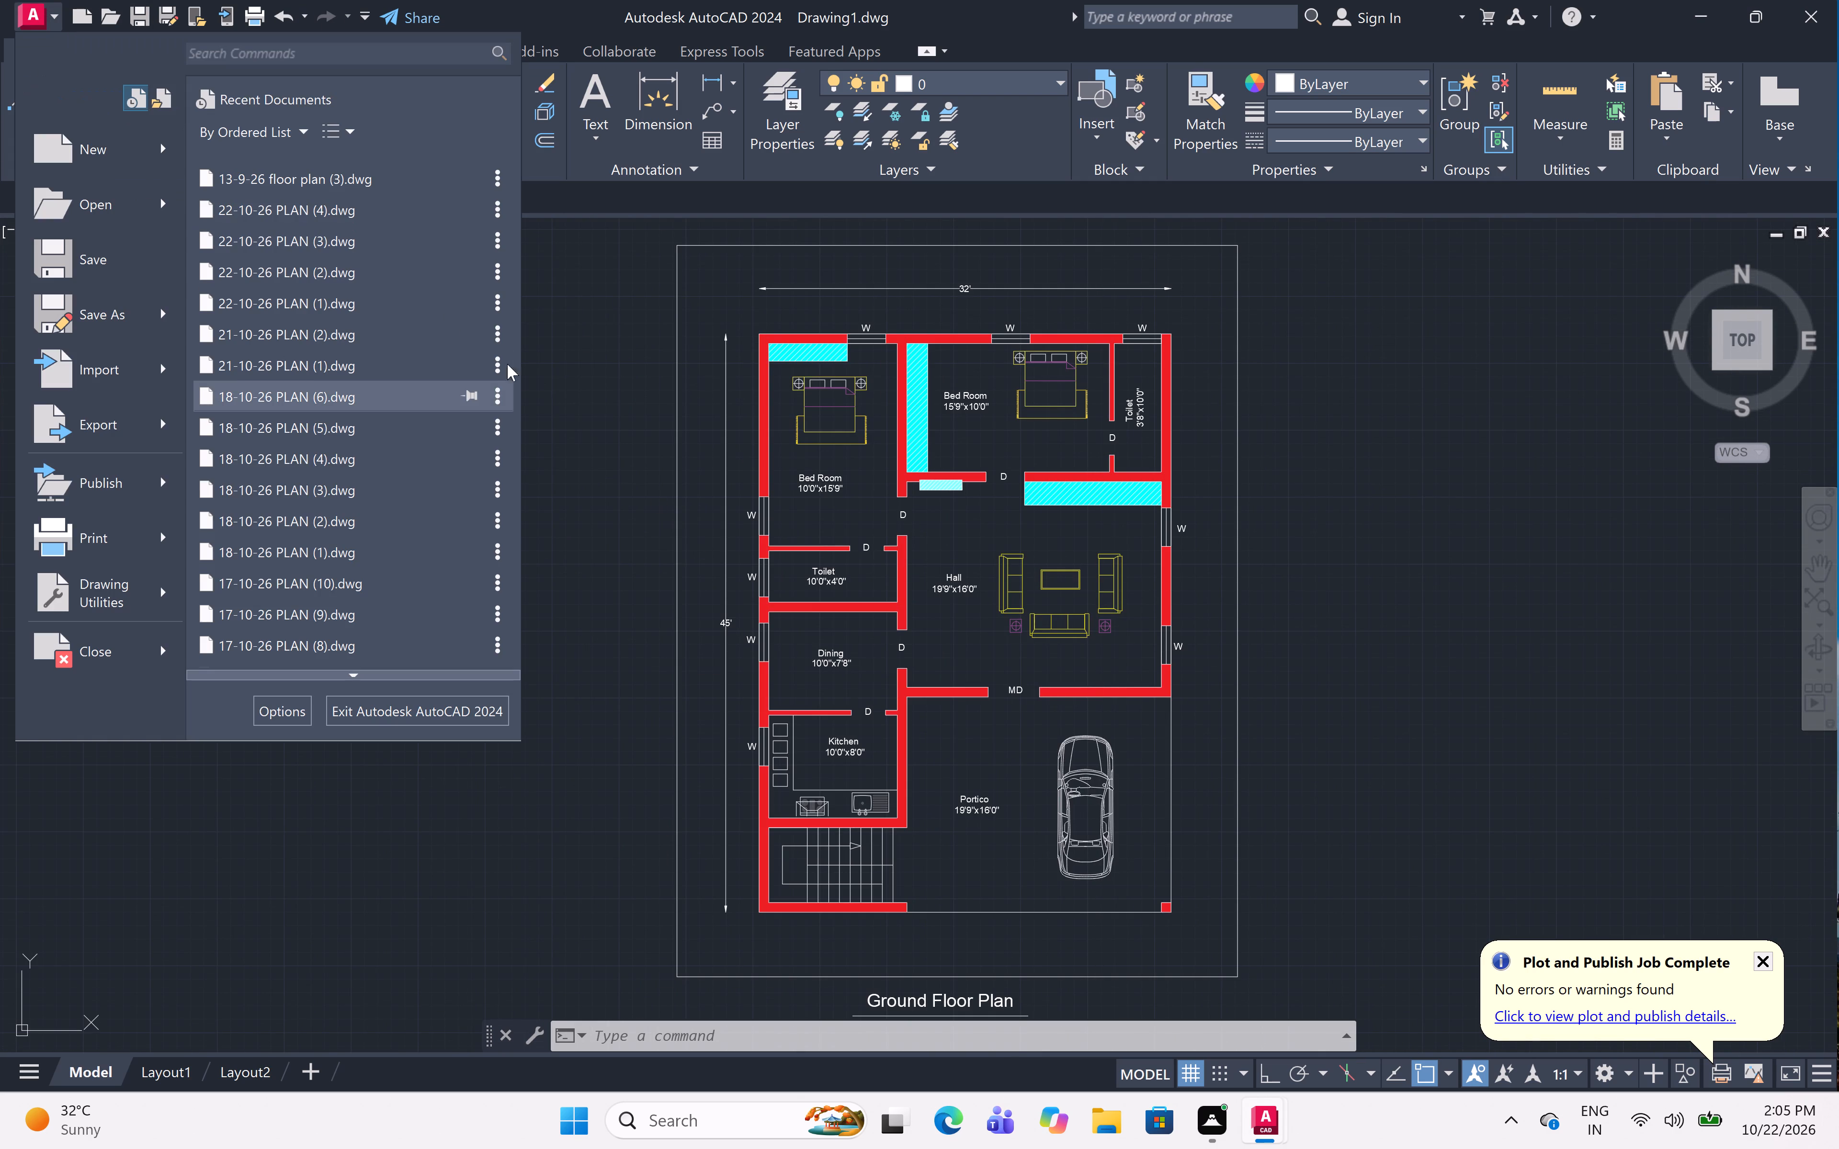
click(134, 243)
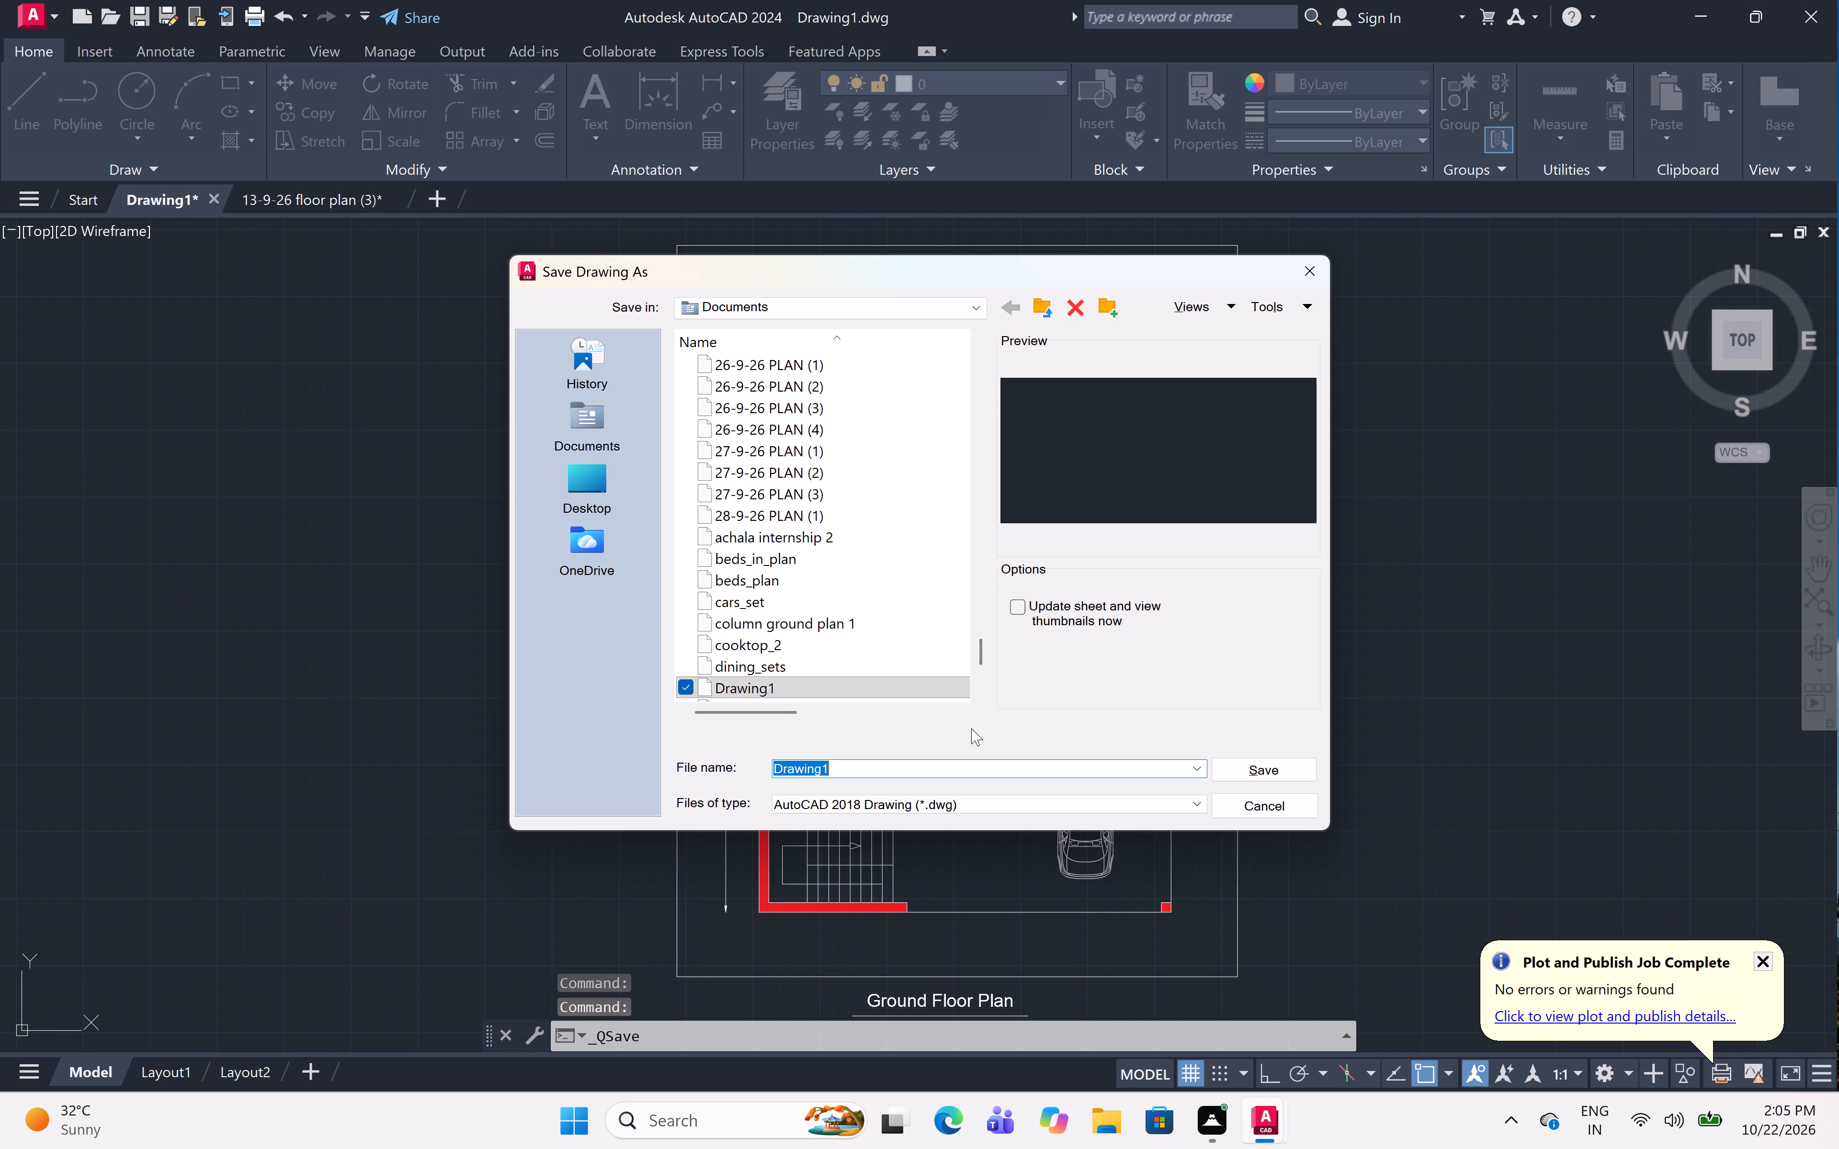
key(BackSpace)
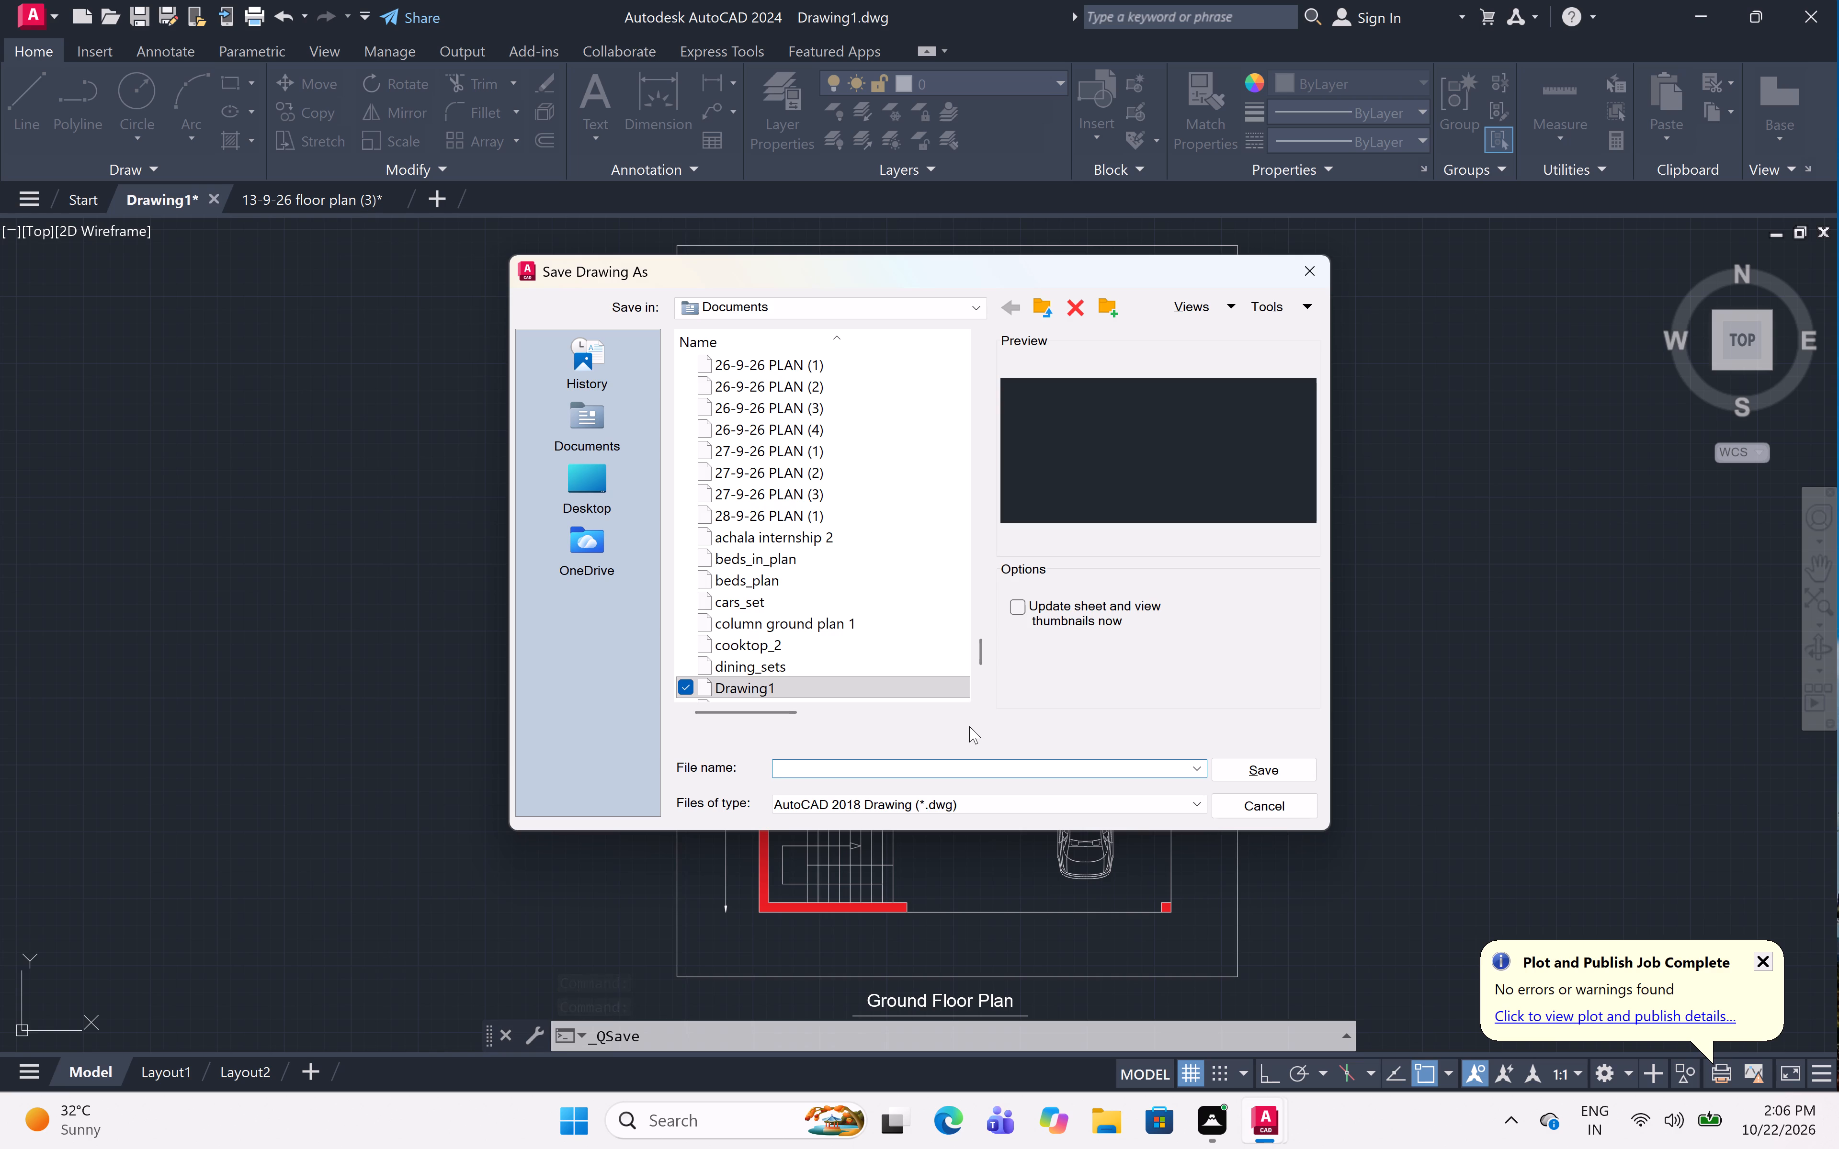
key(2)
key(2)
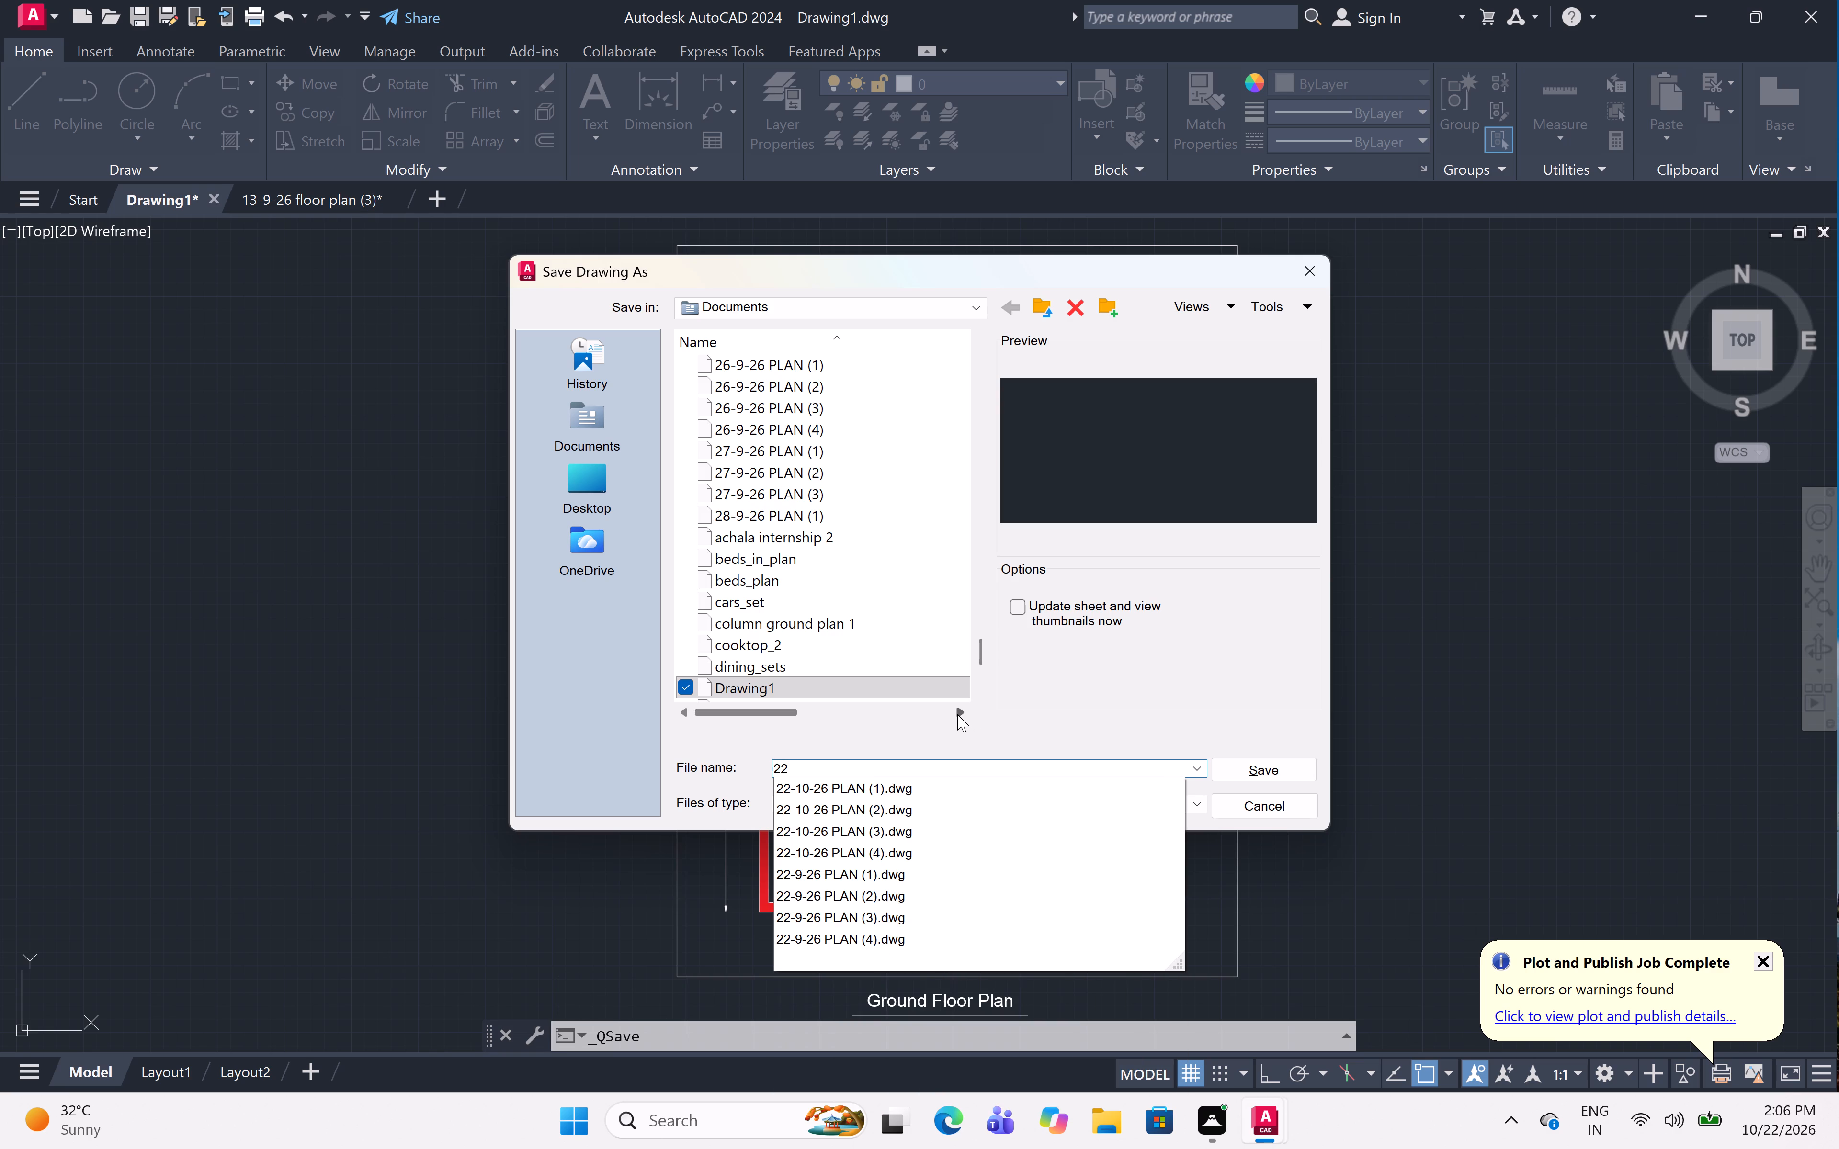
key(minus)
text(10-)
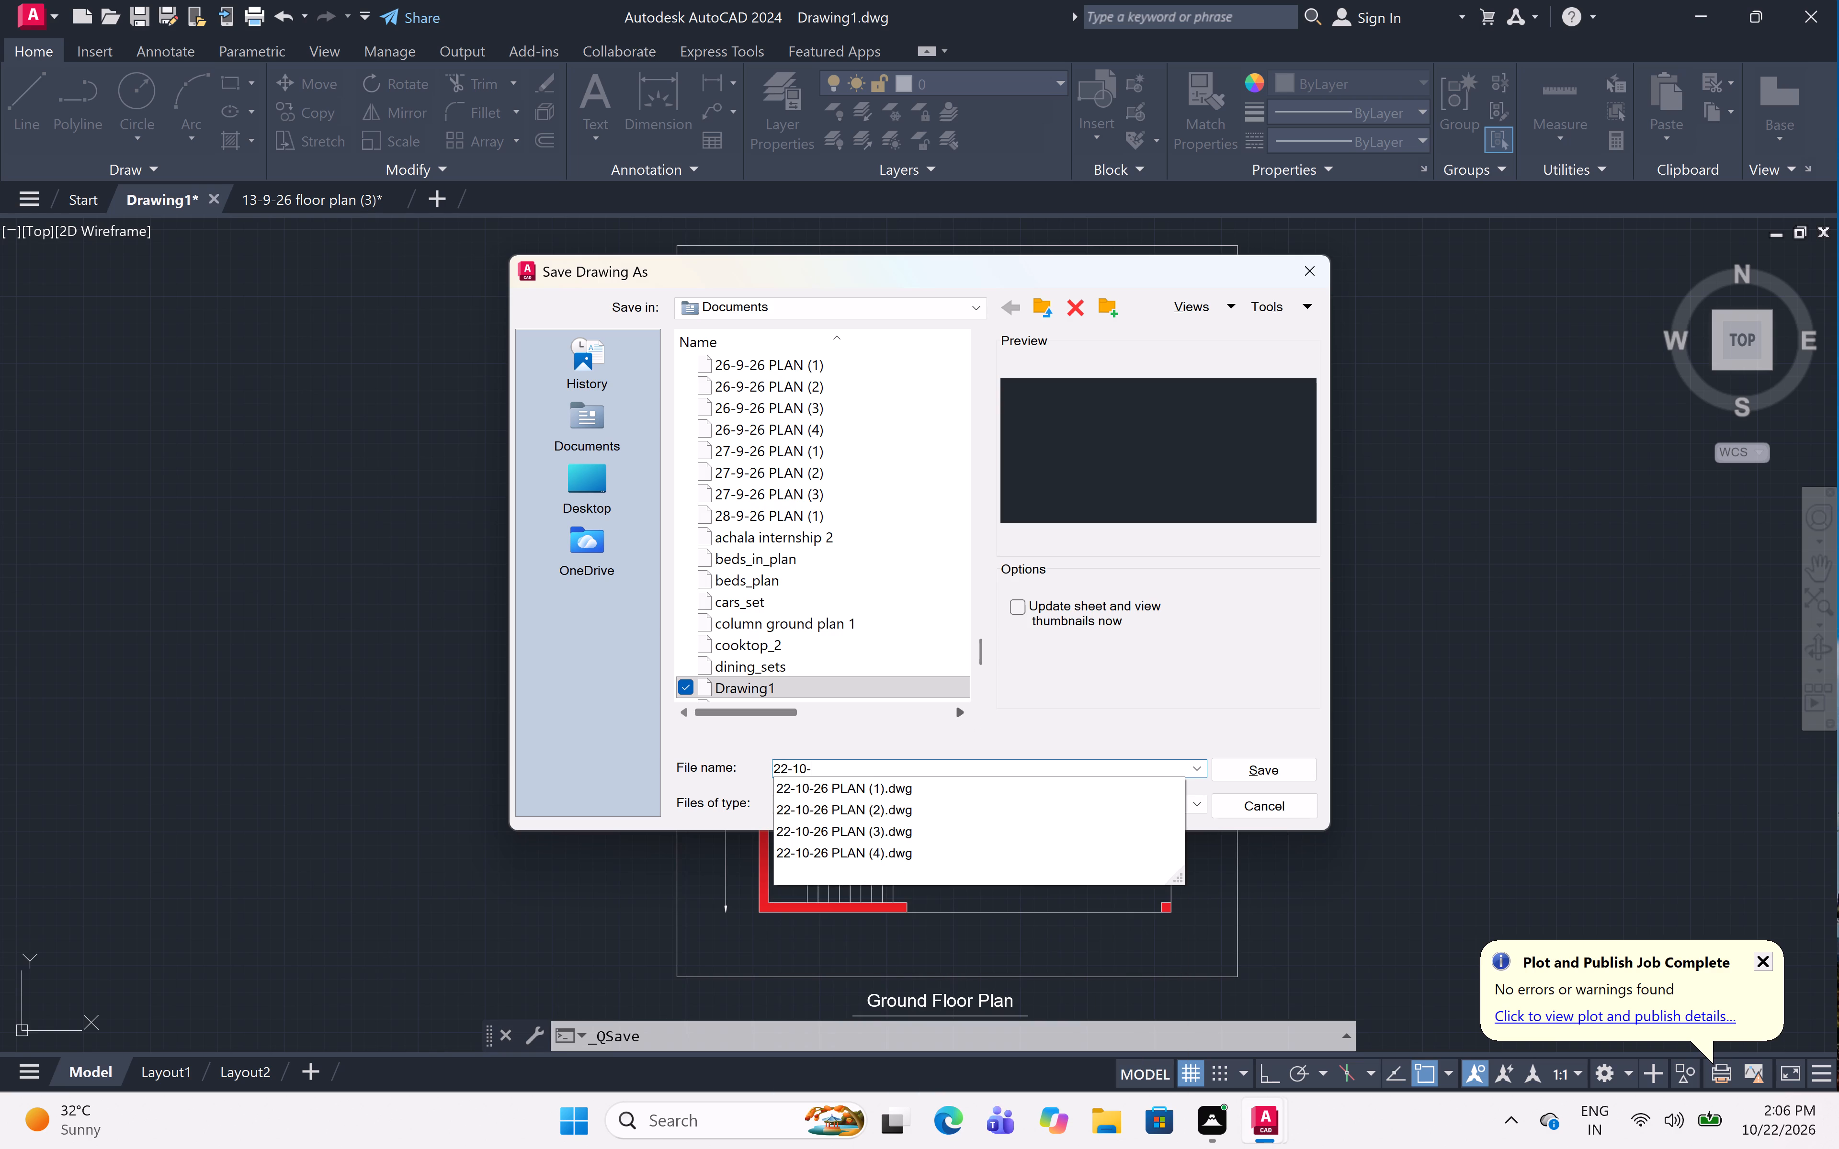
key(2)
text(6)
key(space)
text(PLAN)
key(space)
key(shift+parenleft)
key(5)
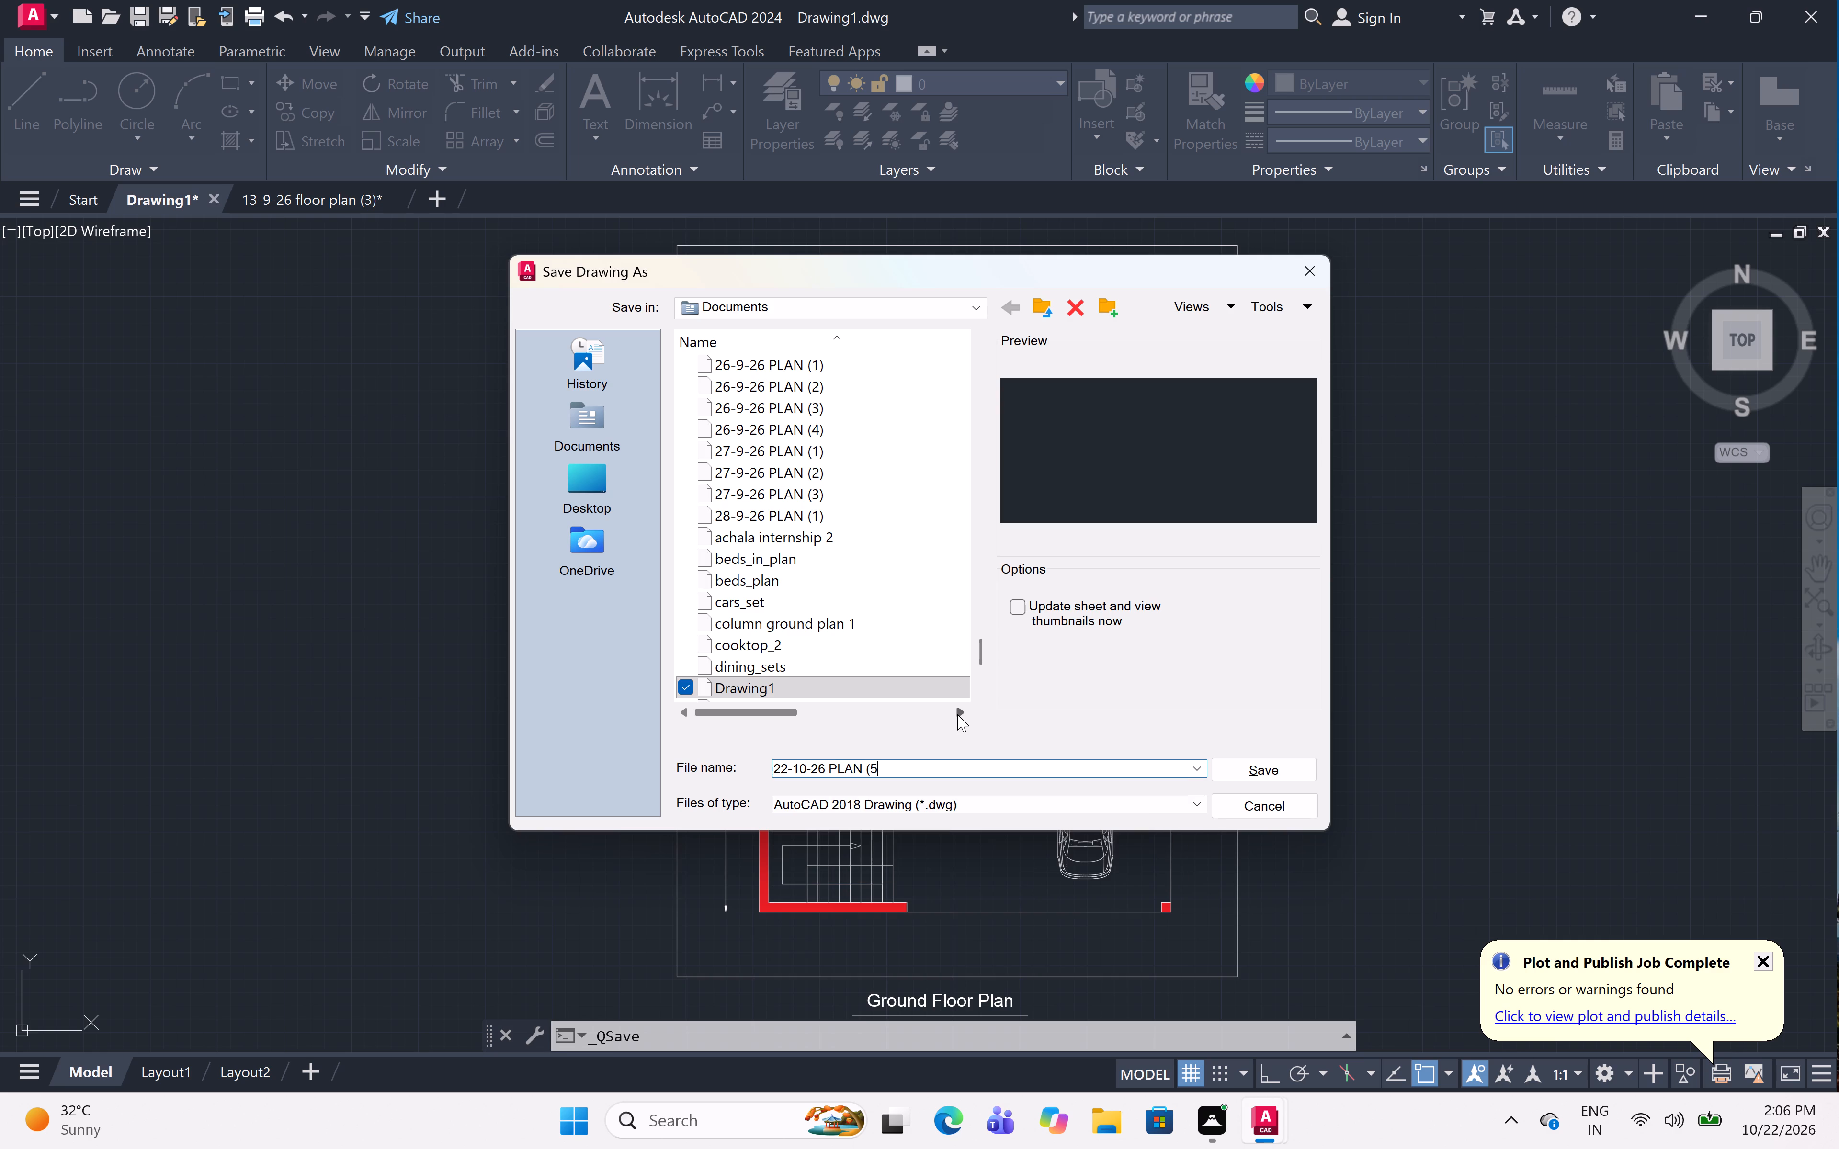
key(shift+parenright)
click(1294, 768)
Switch to the 13-9-26 floor plan (3) drawing and delete all the loose furniture and fixtures lying outside the floor plan.
scroll(1292, 600, down, 1)
middle_drag(1293, 600, 1280, 590)
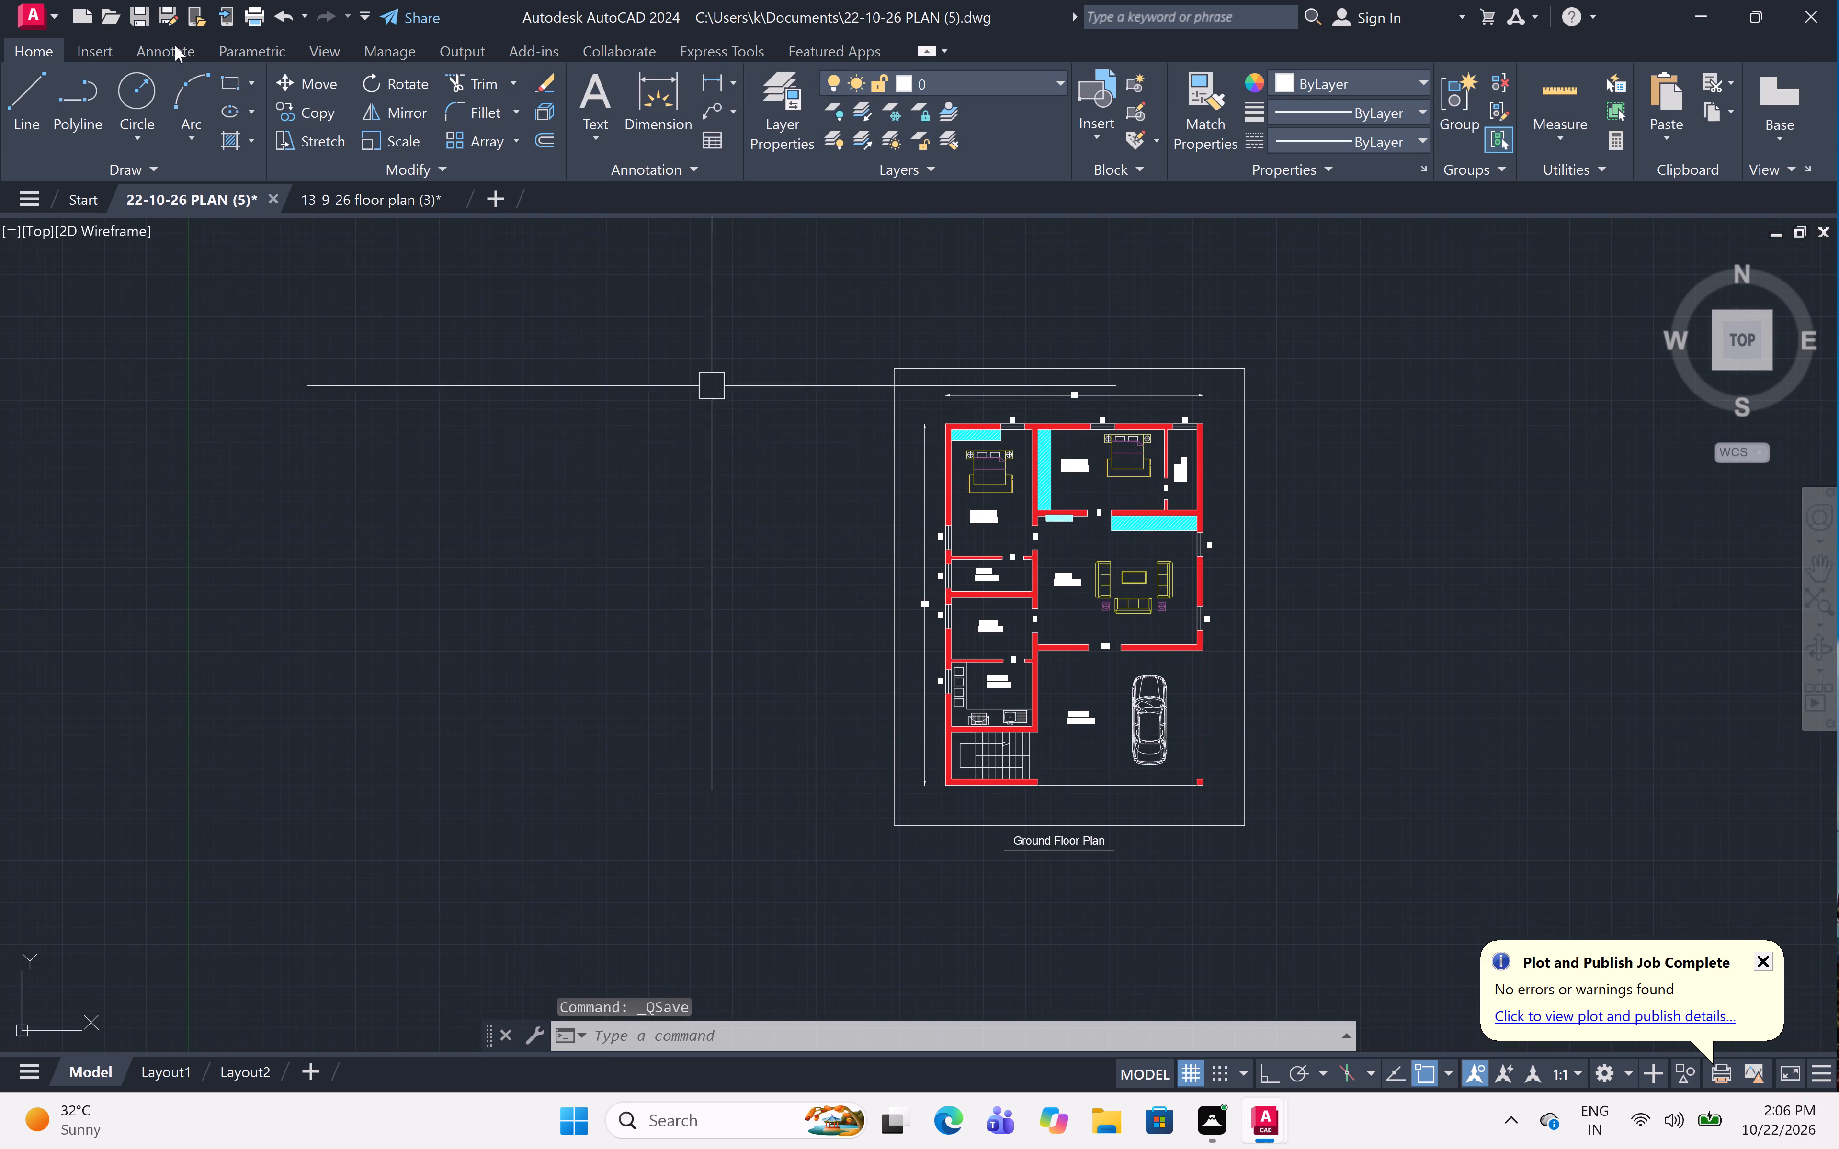
click(387, 191)
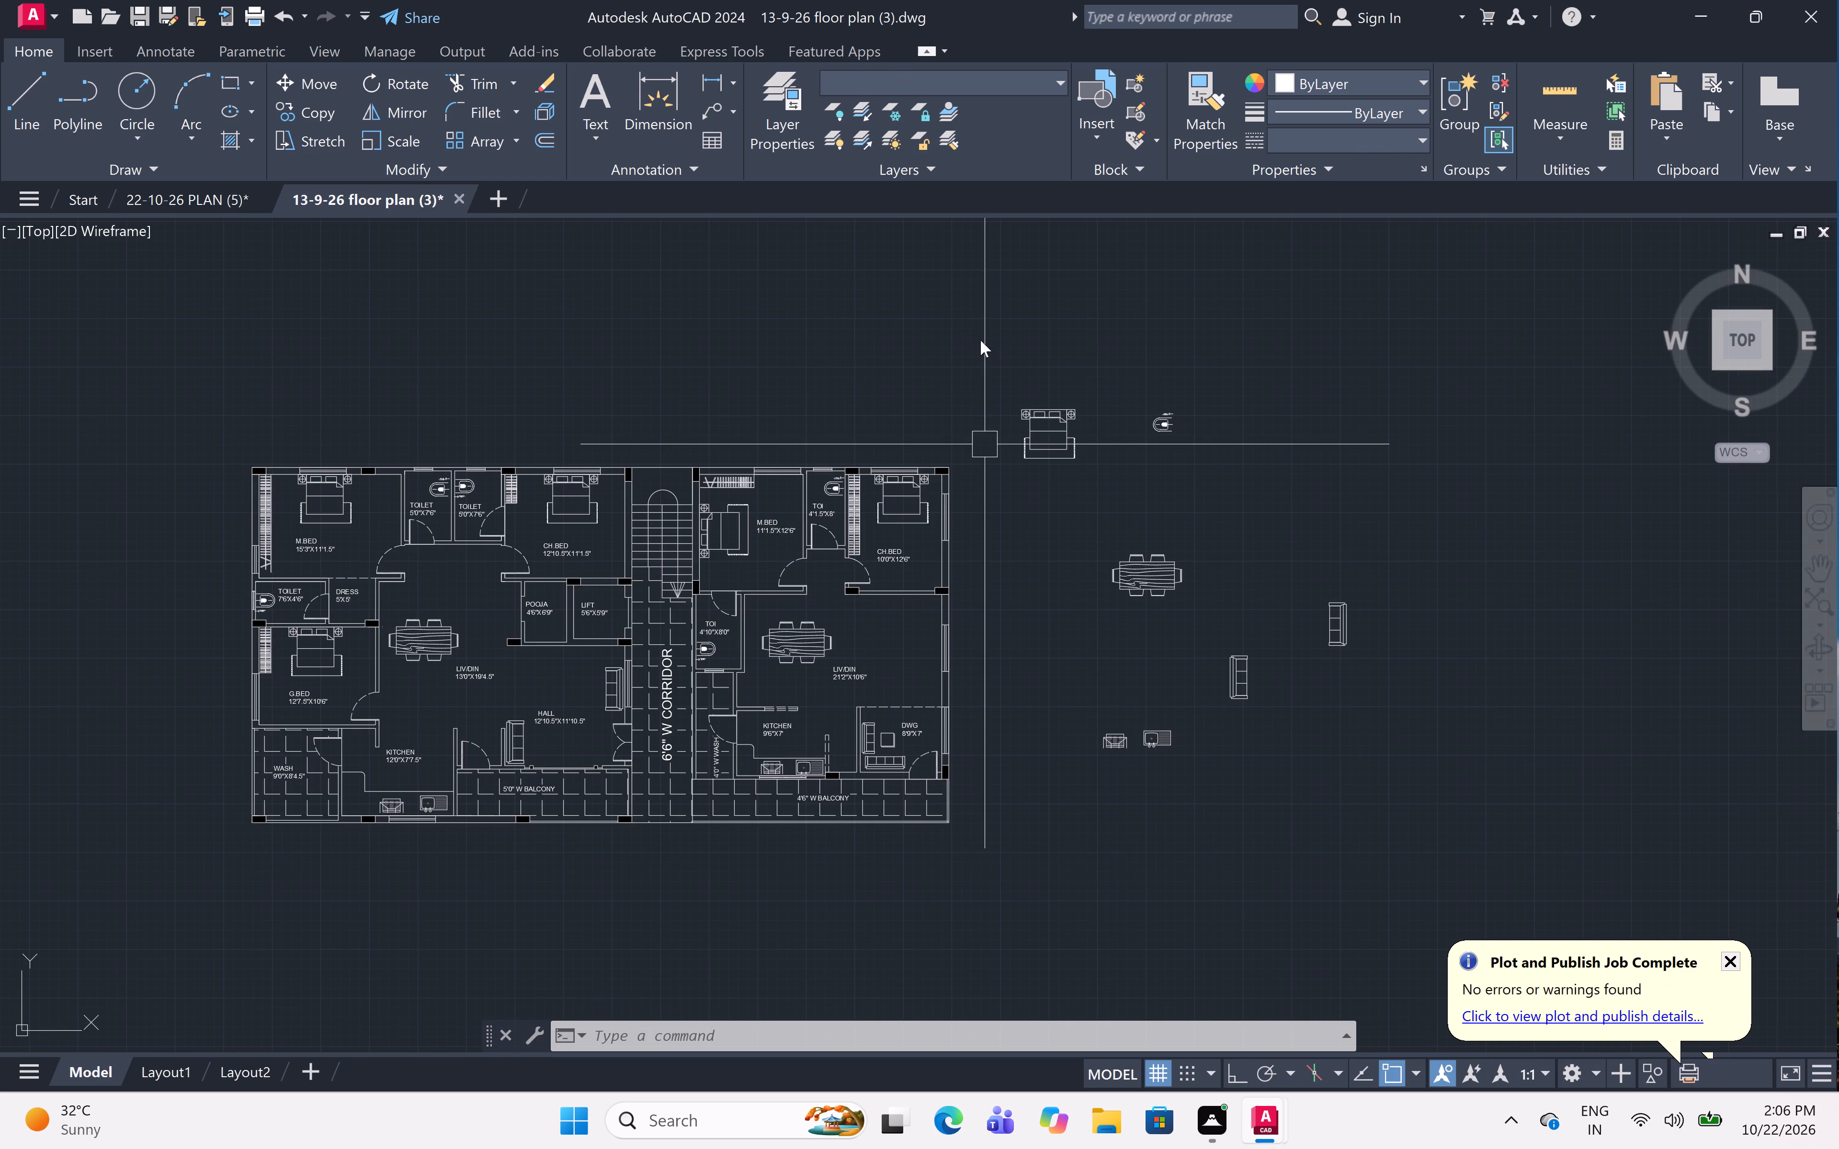
click(987, 273)
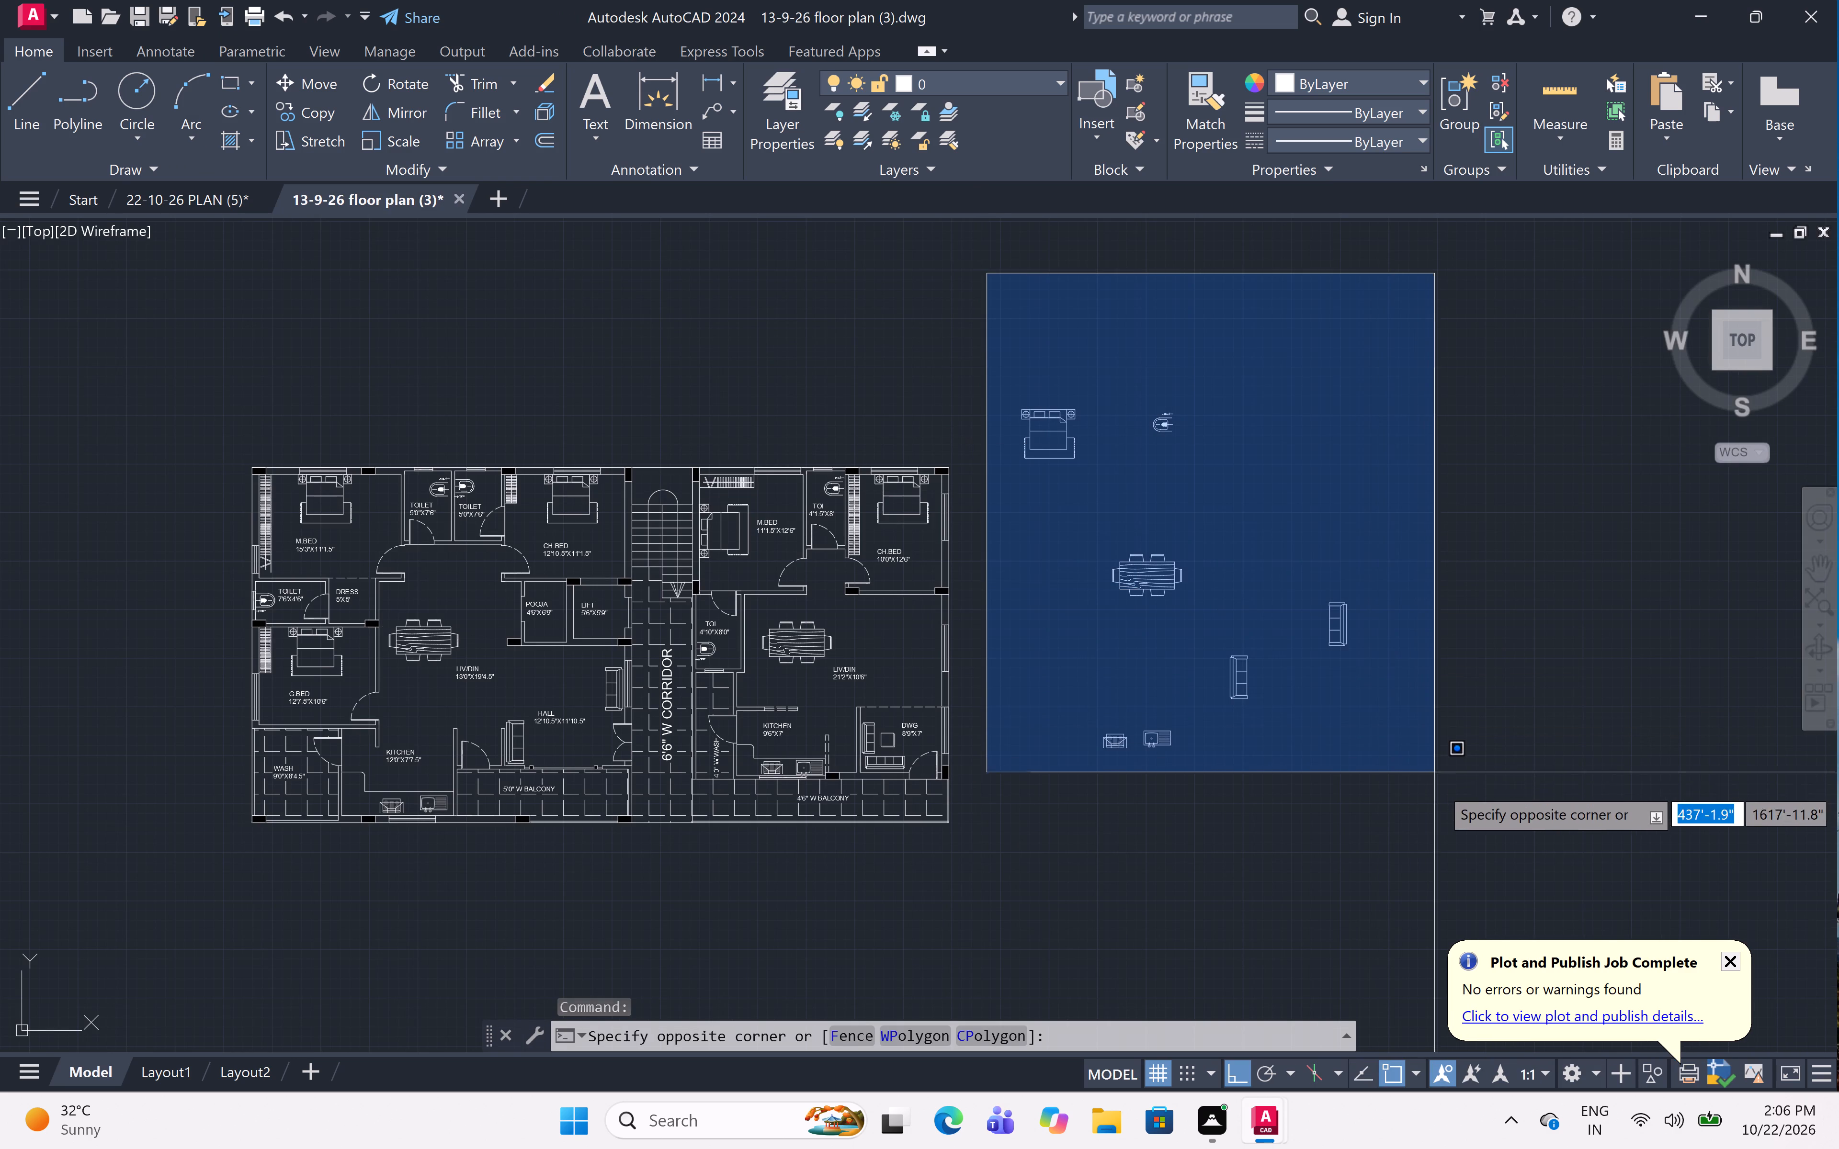
click(1445, 800)
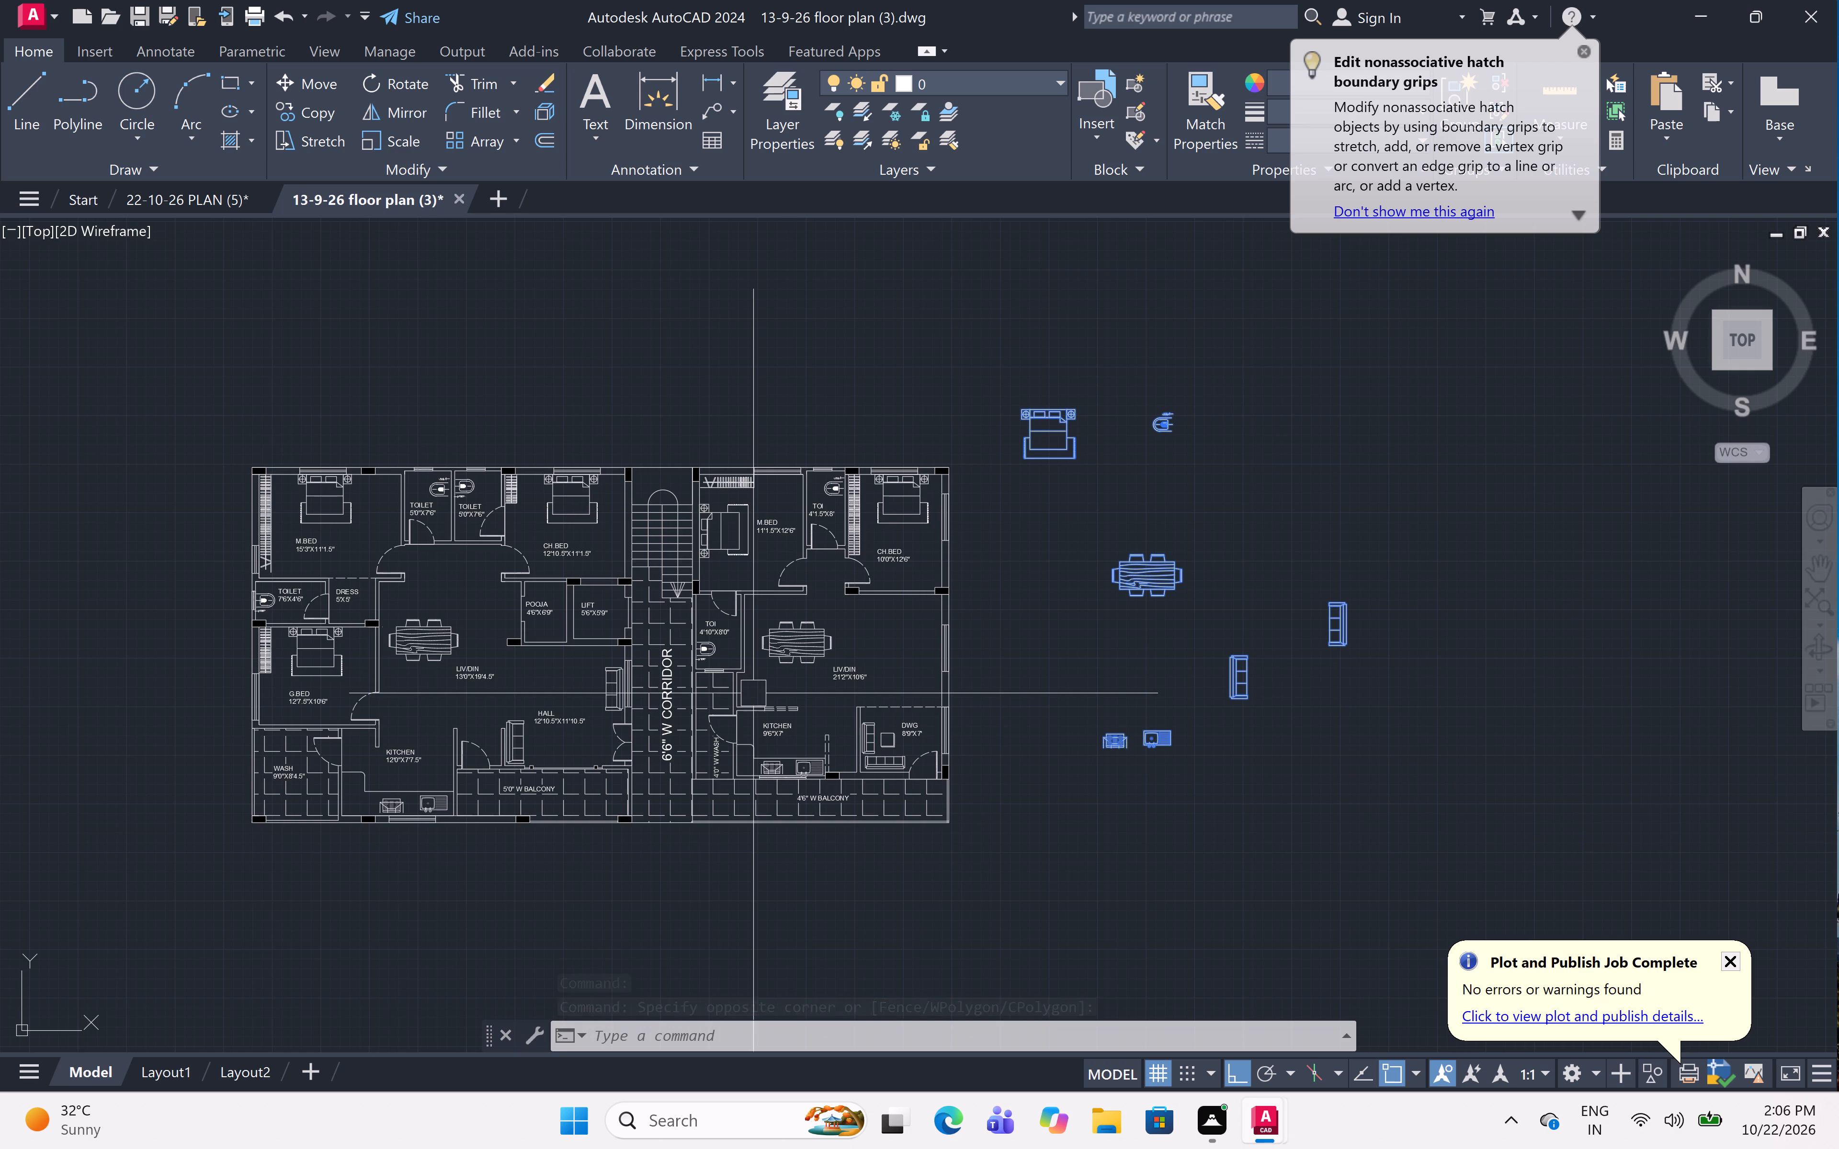
key(Delete)
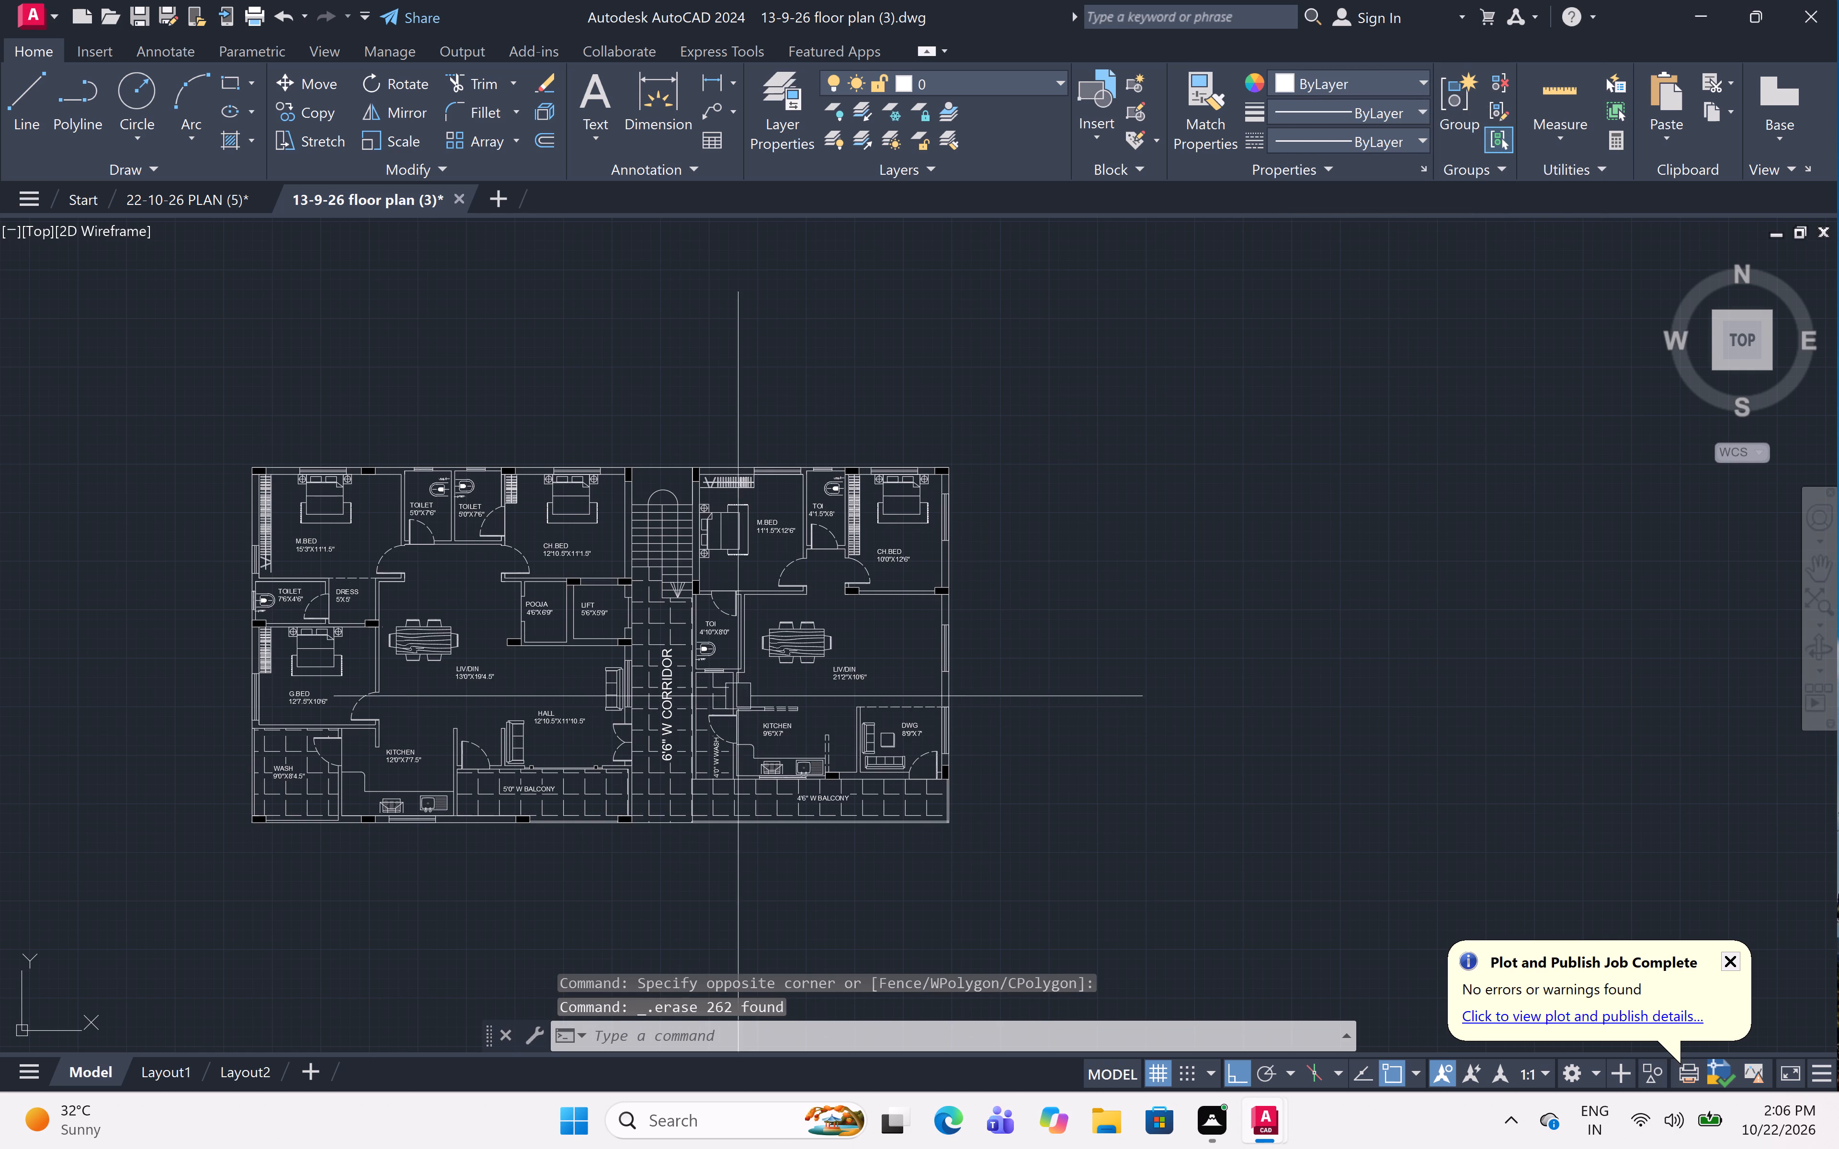
Start moving the dining set in the 21'2"X10'6" LIV/DIN, the bed in the 15'3"X11'1.5" M.BED, the 7'6"X4'6" toilet's fixtures and the 12'0"X7'7.5" kitchen's cooktop and sink.
scroll(792, 684, up, 2)
middle_drag(805, 594, 817, 697)
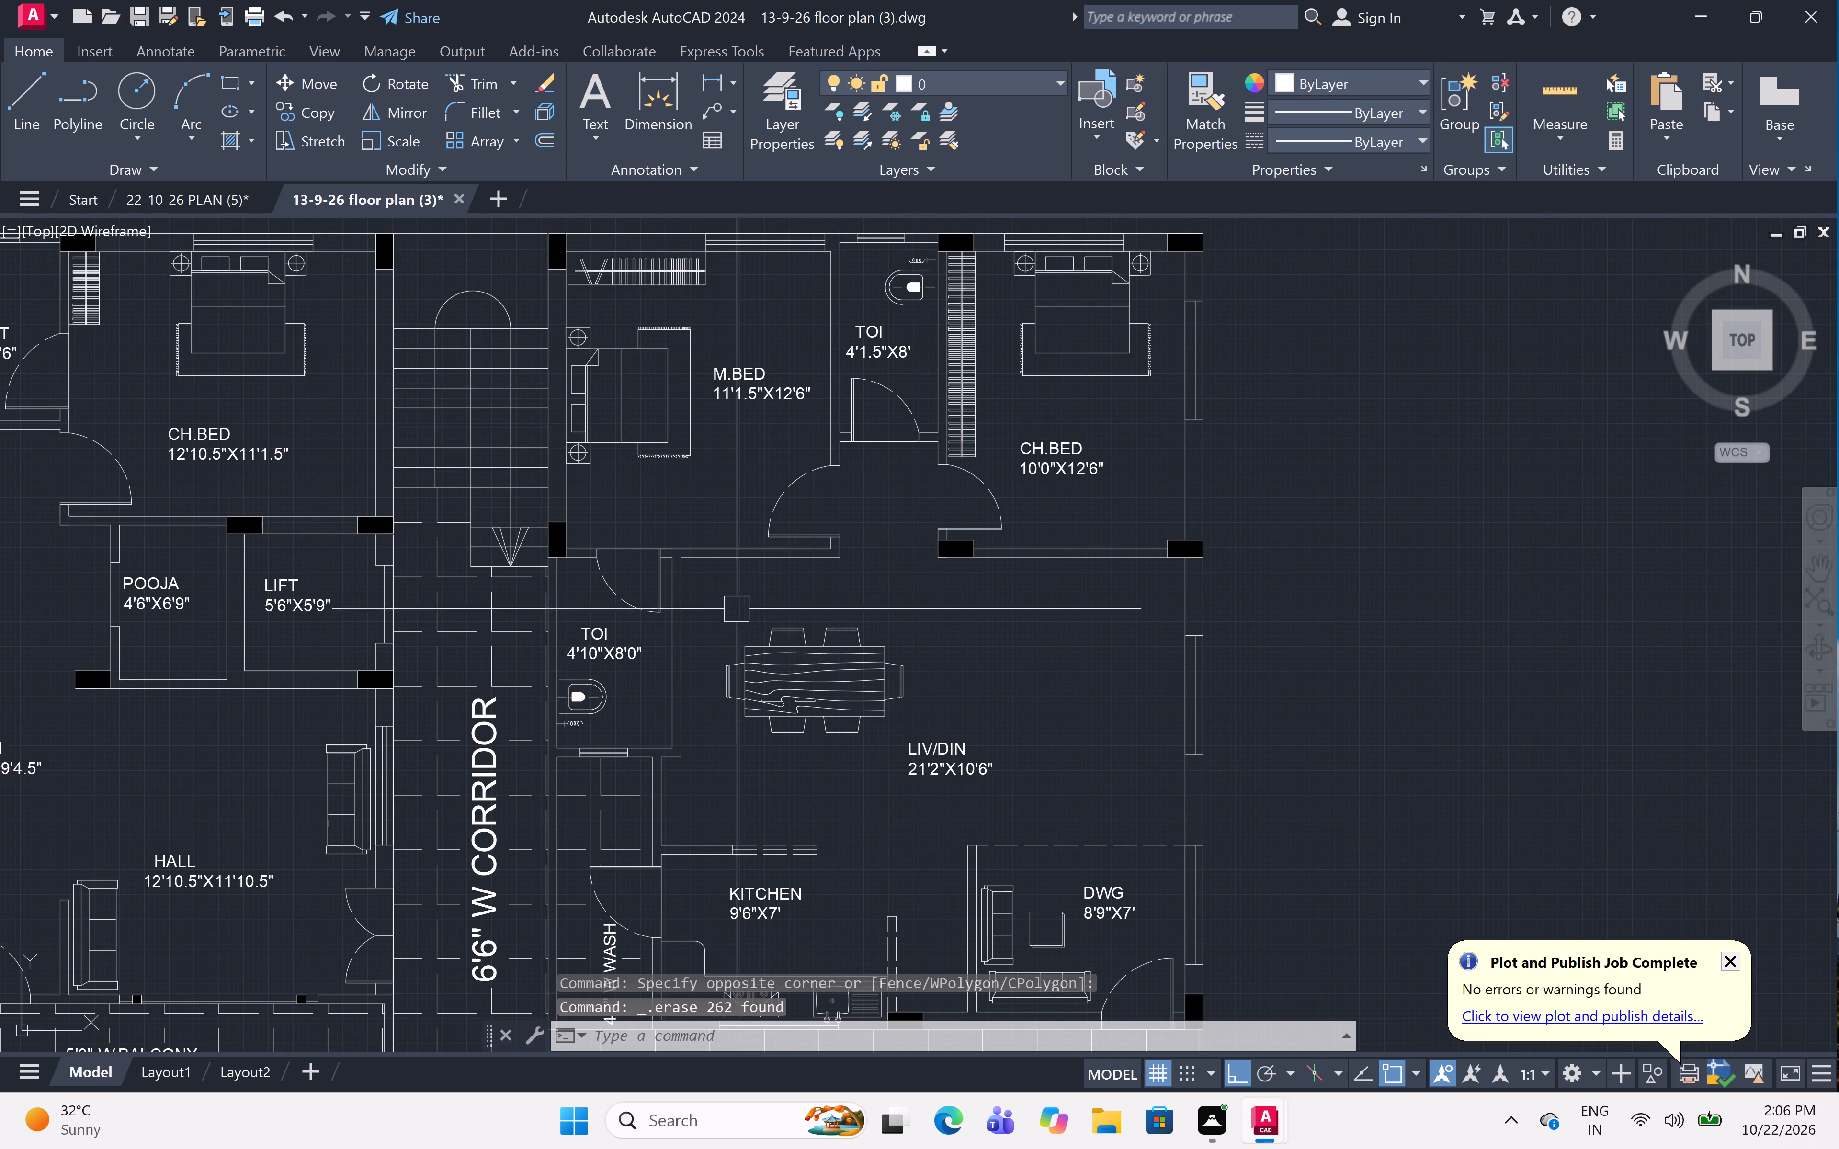
click(693, 592)
key(Escape)
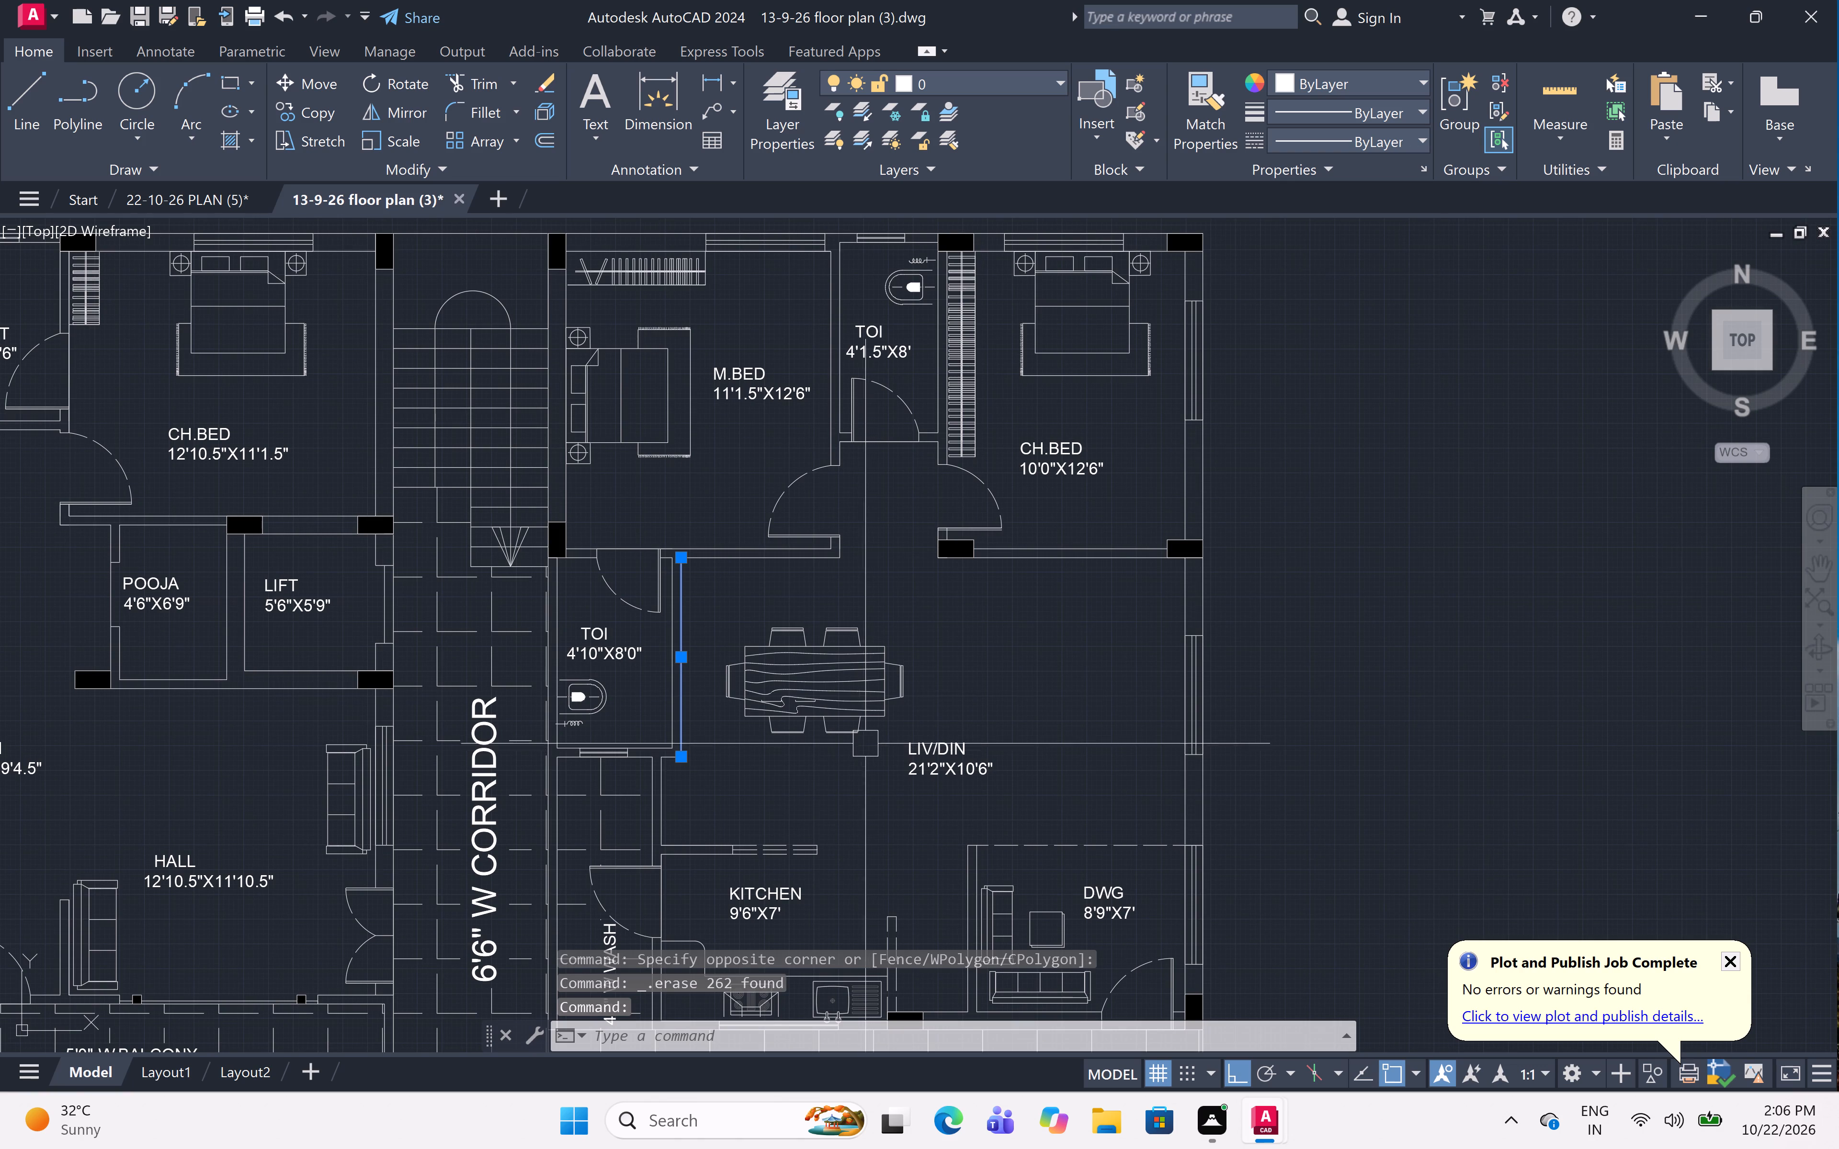
click(715, 596)
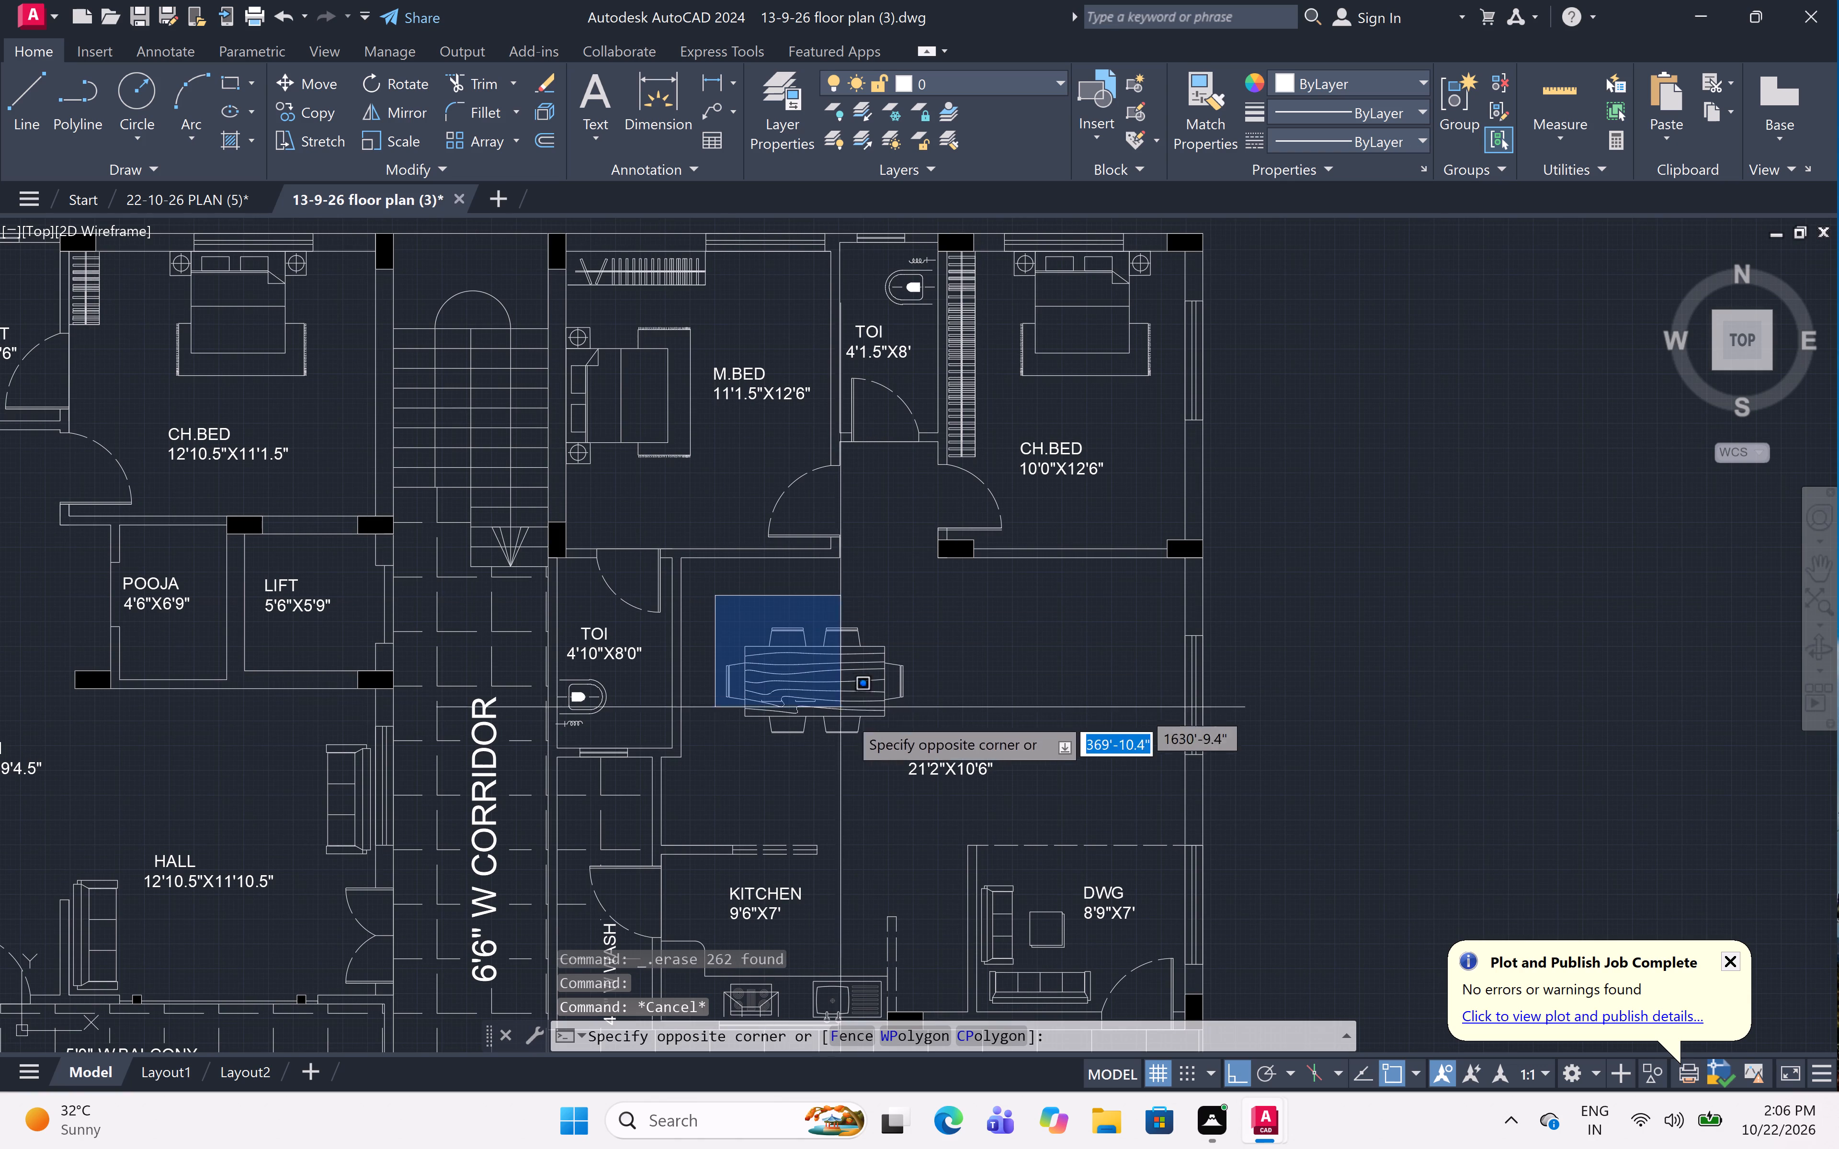
click(907, 742)
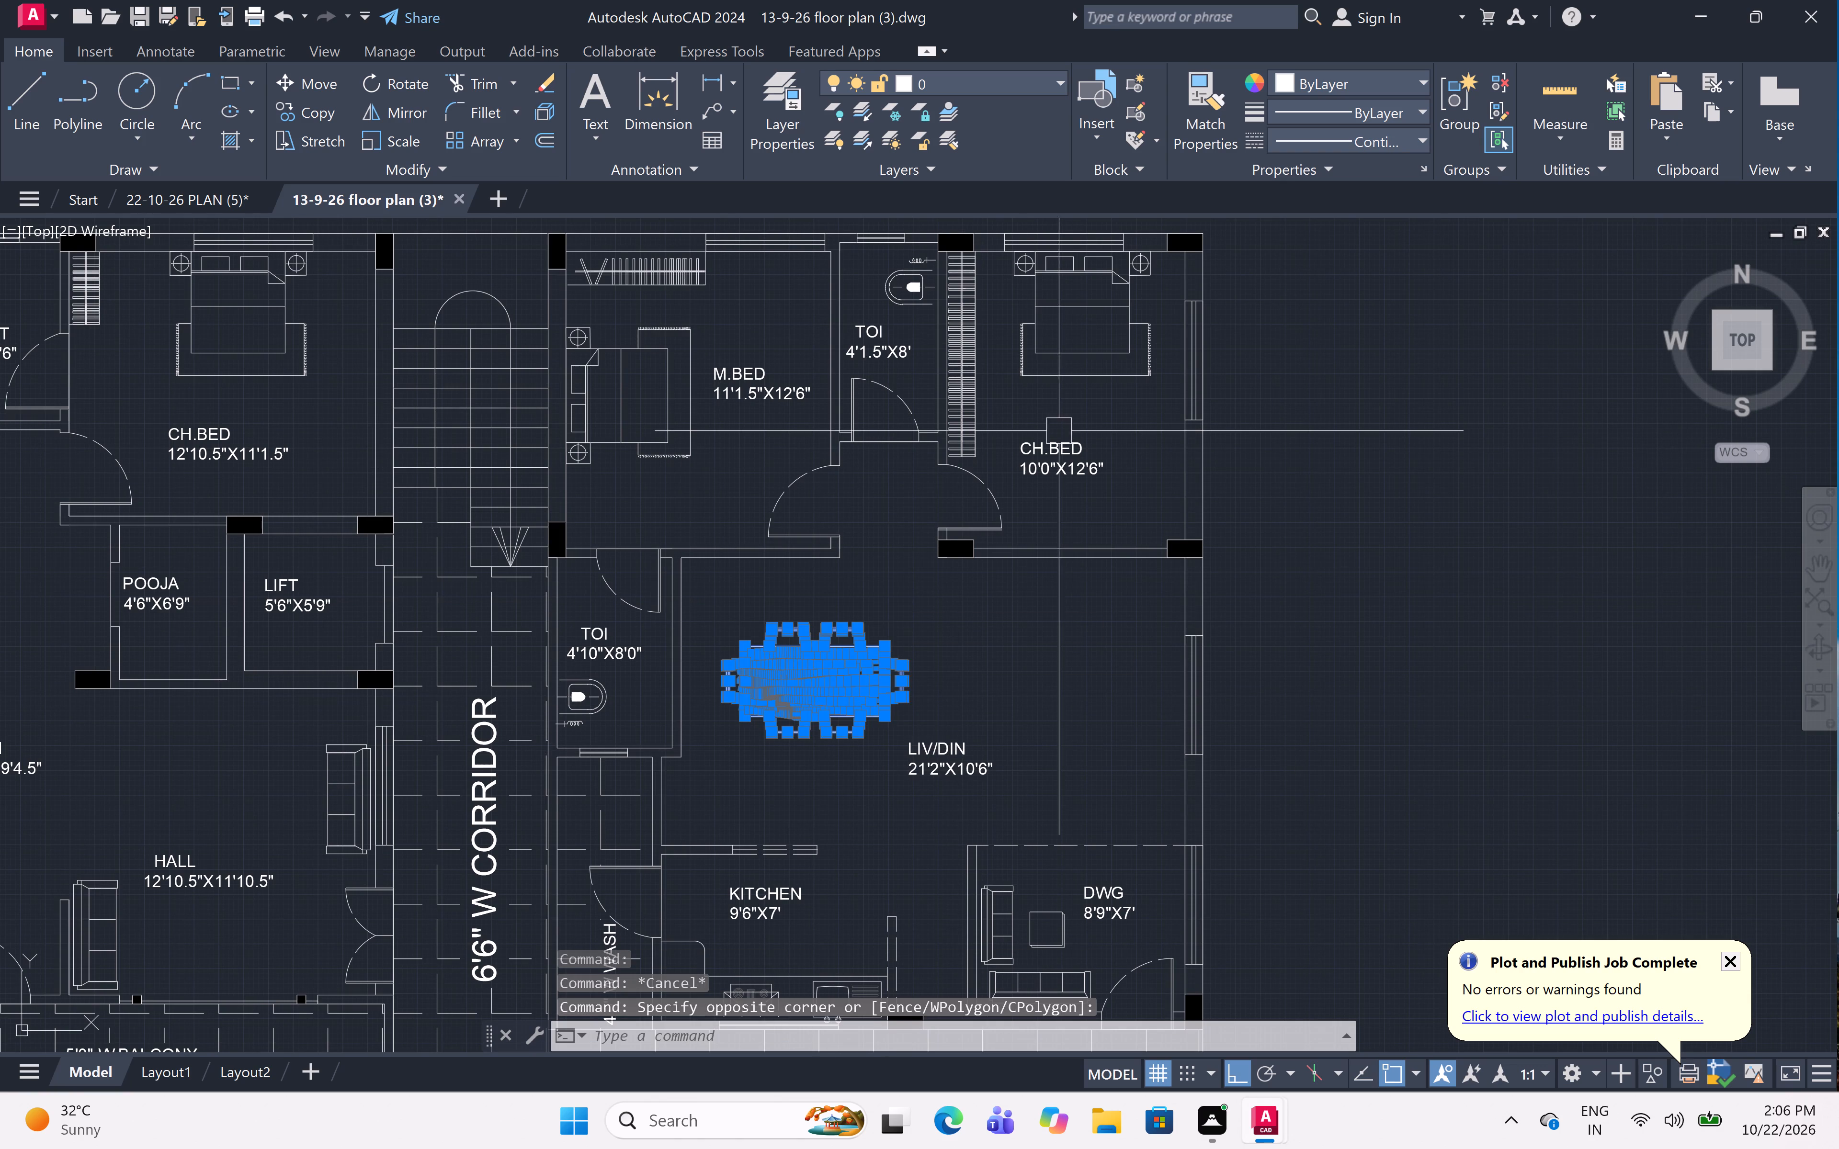
middle_drag(1069, 430, 1032, 492)
scroll(1097, 338, up, 3)
scroll(1097, 338, down, 1)
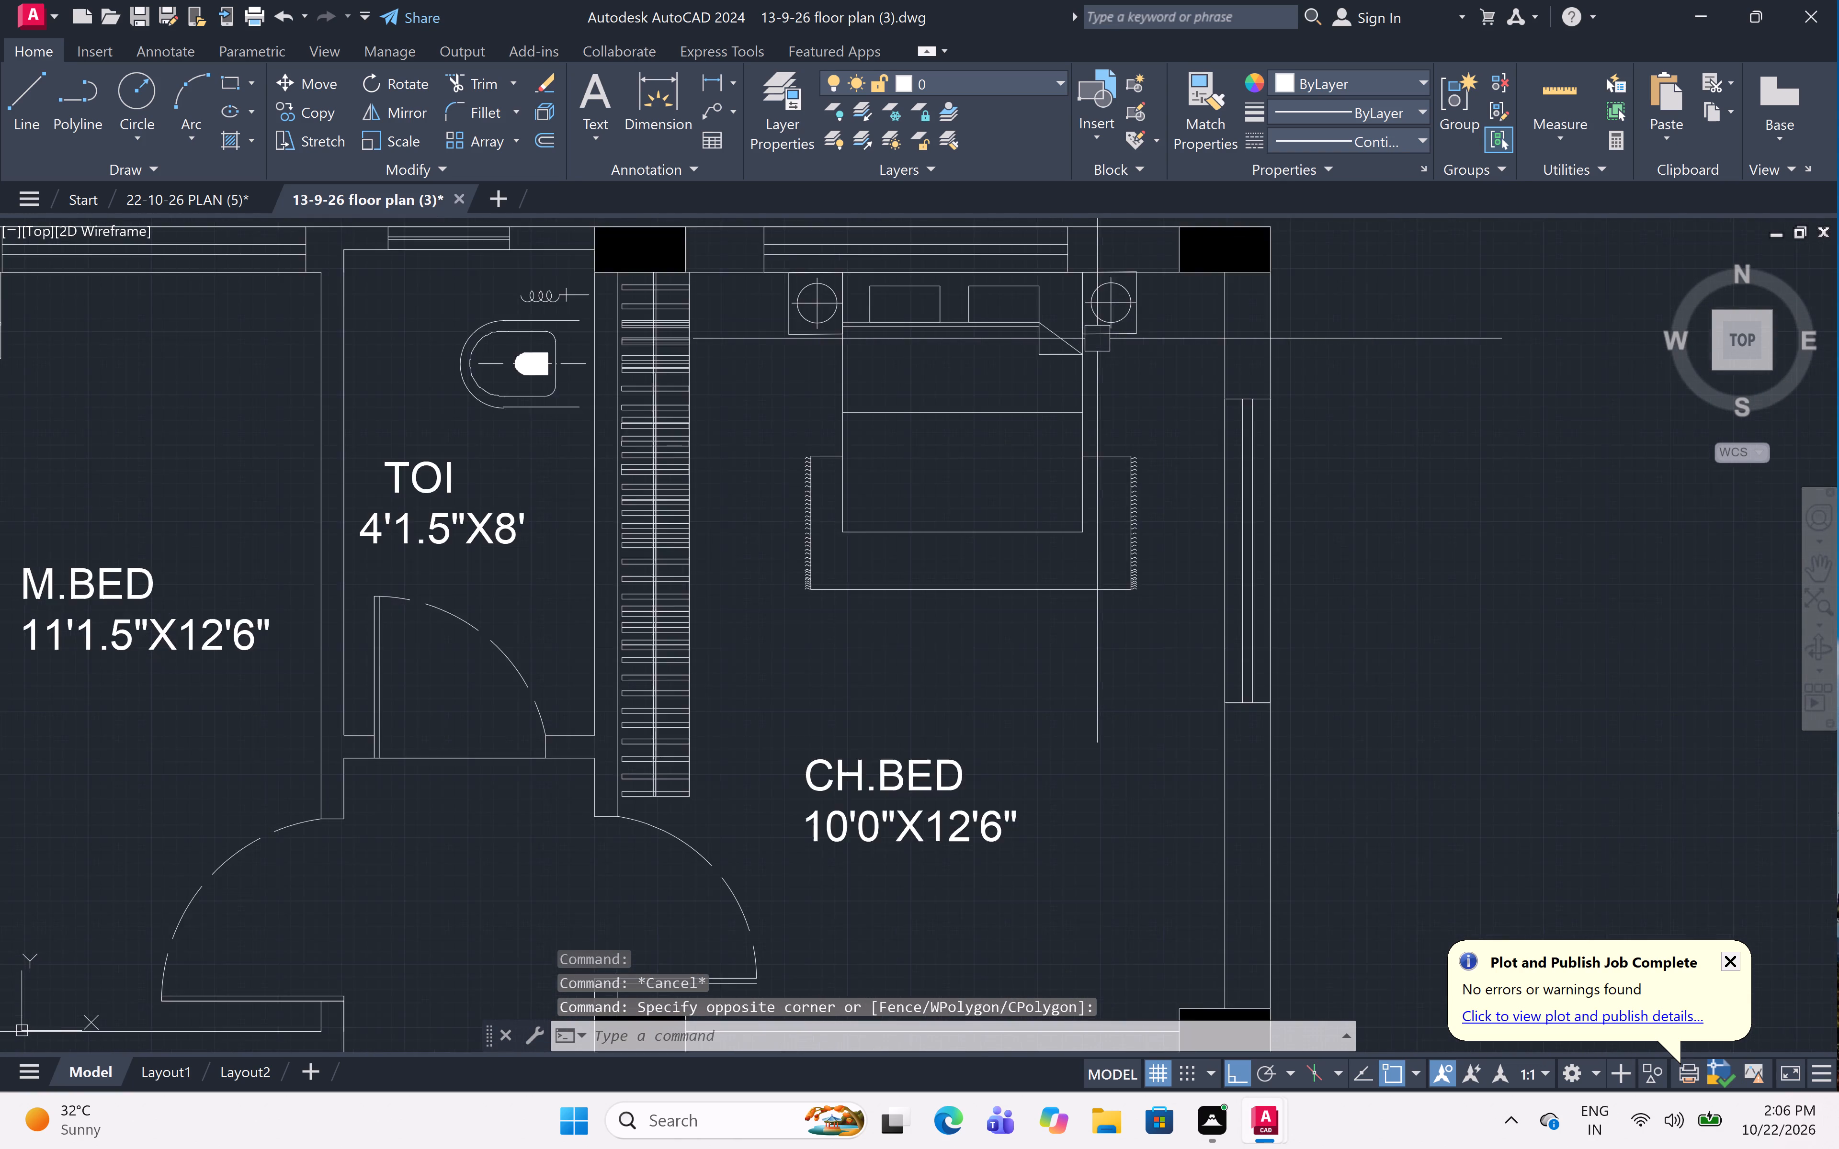
scroll(1097, 338, down, 1)
middle_drag(756, 317, 1518, 322)
middle_drag(517, 269, 1628, 301)
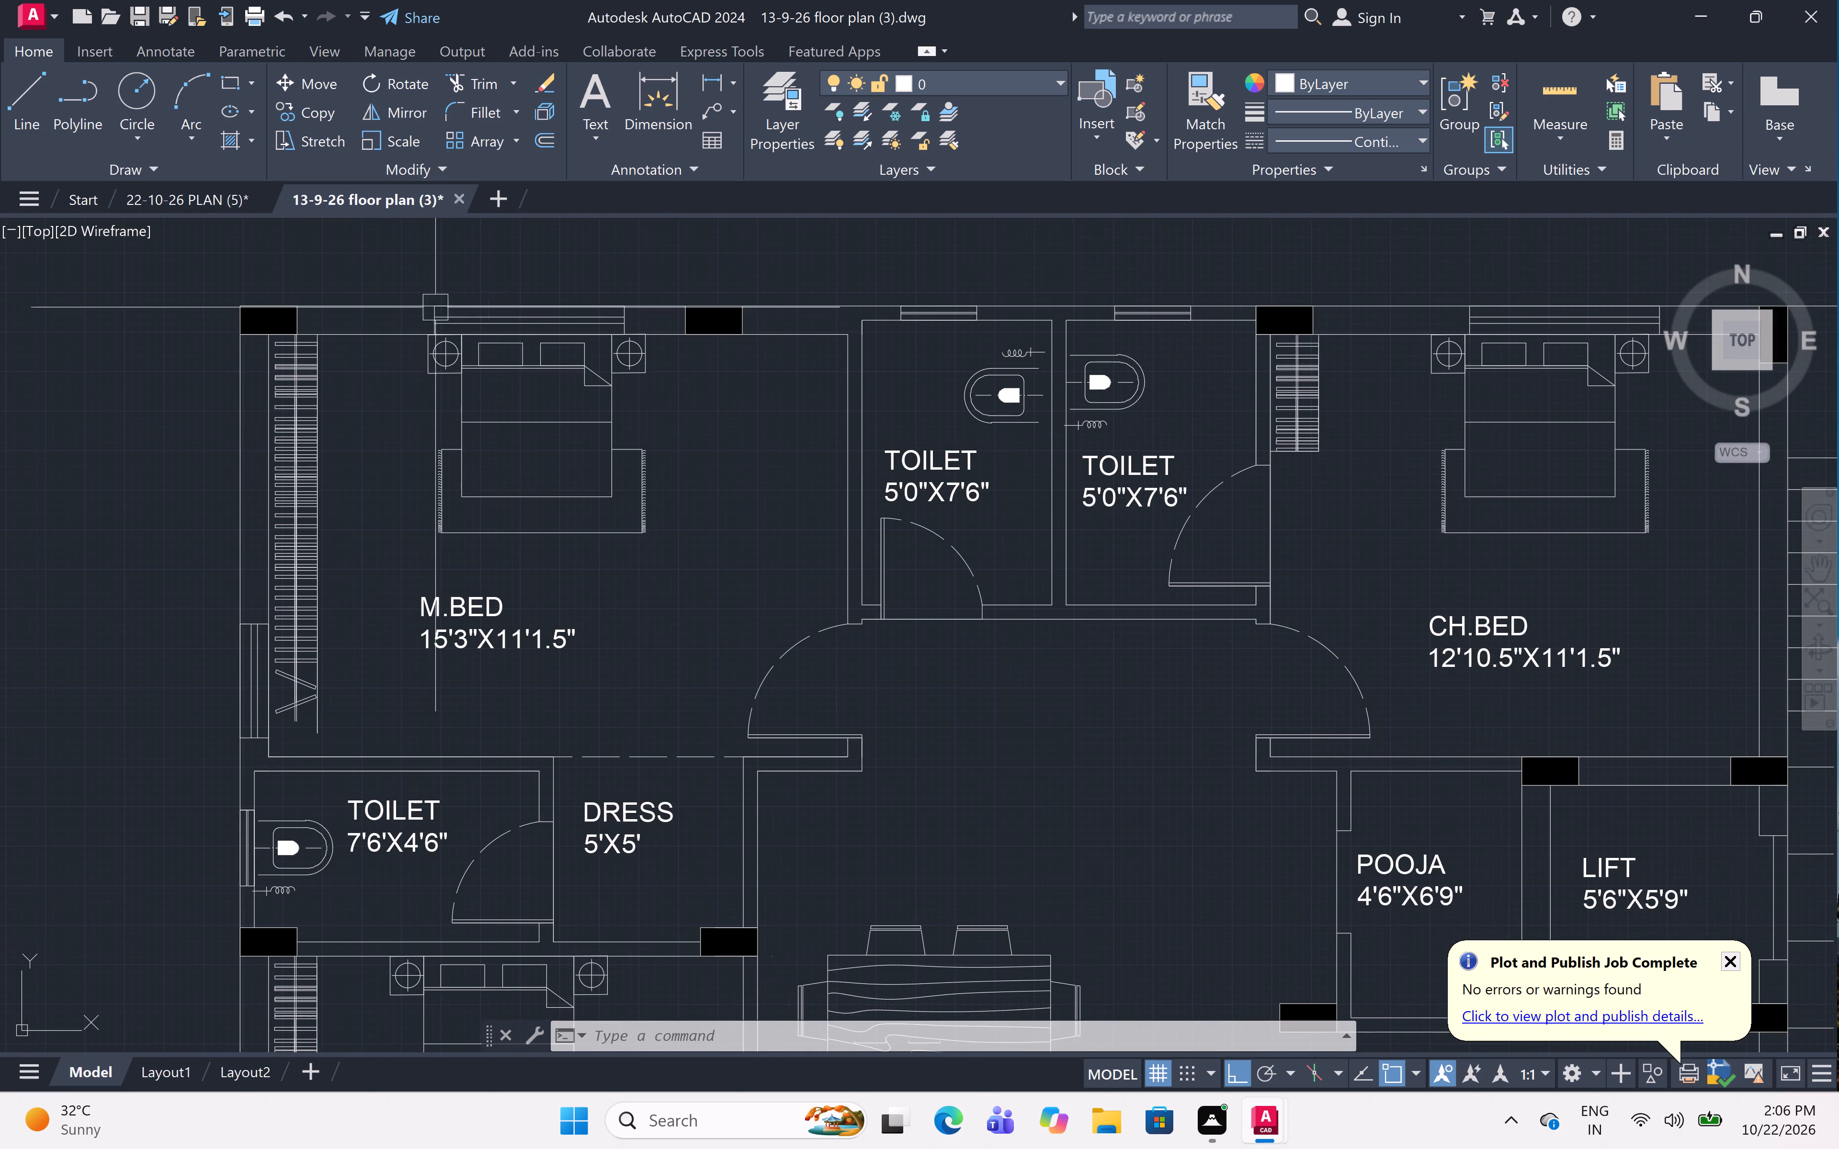
scroll(399, 343, up, 2)
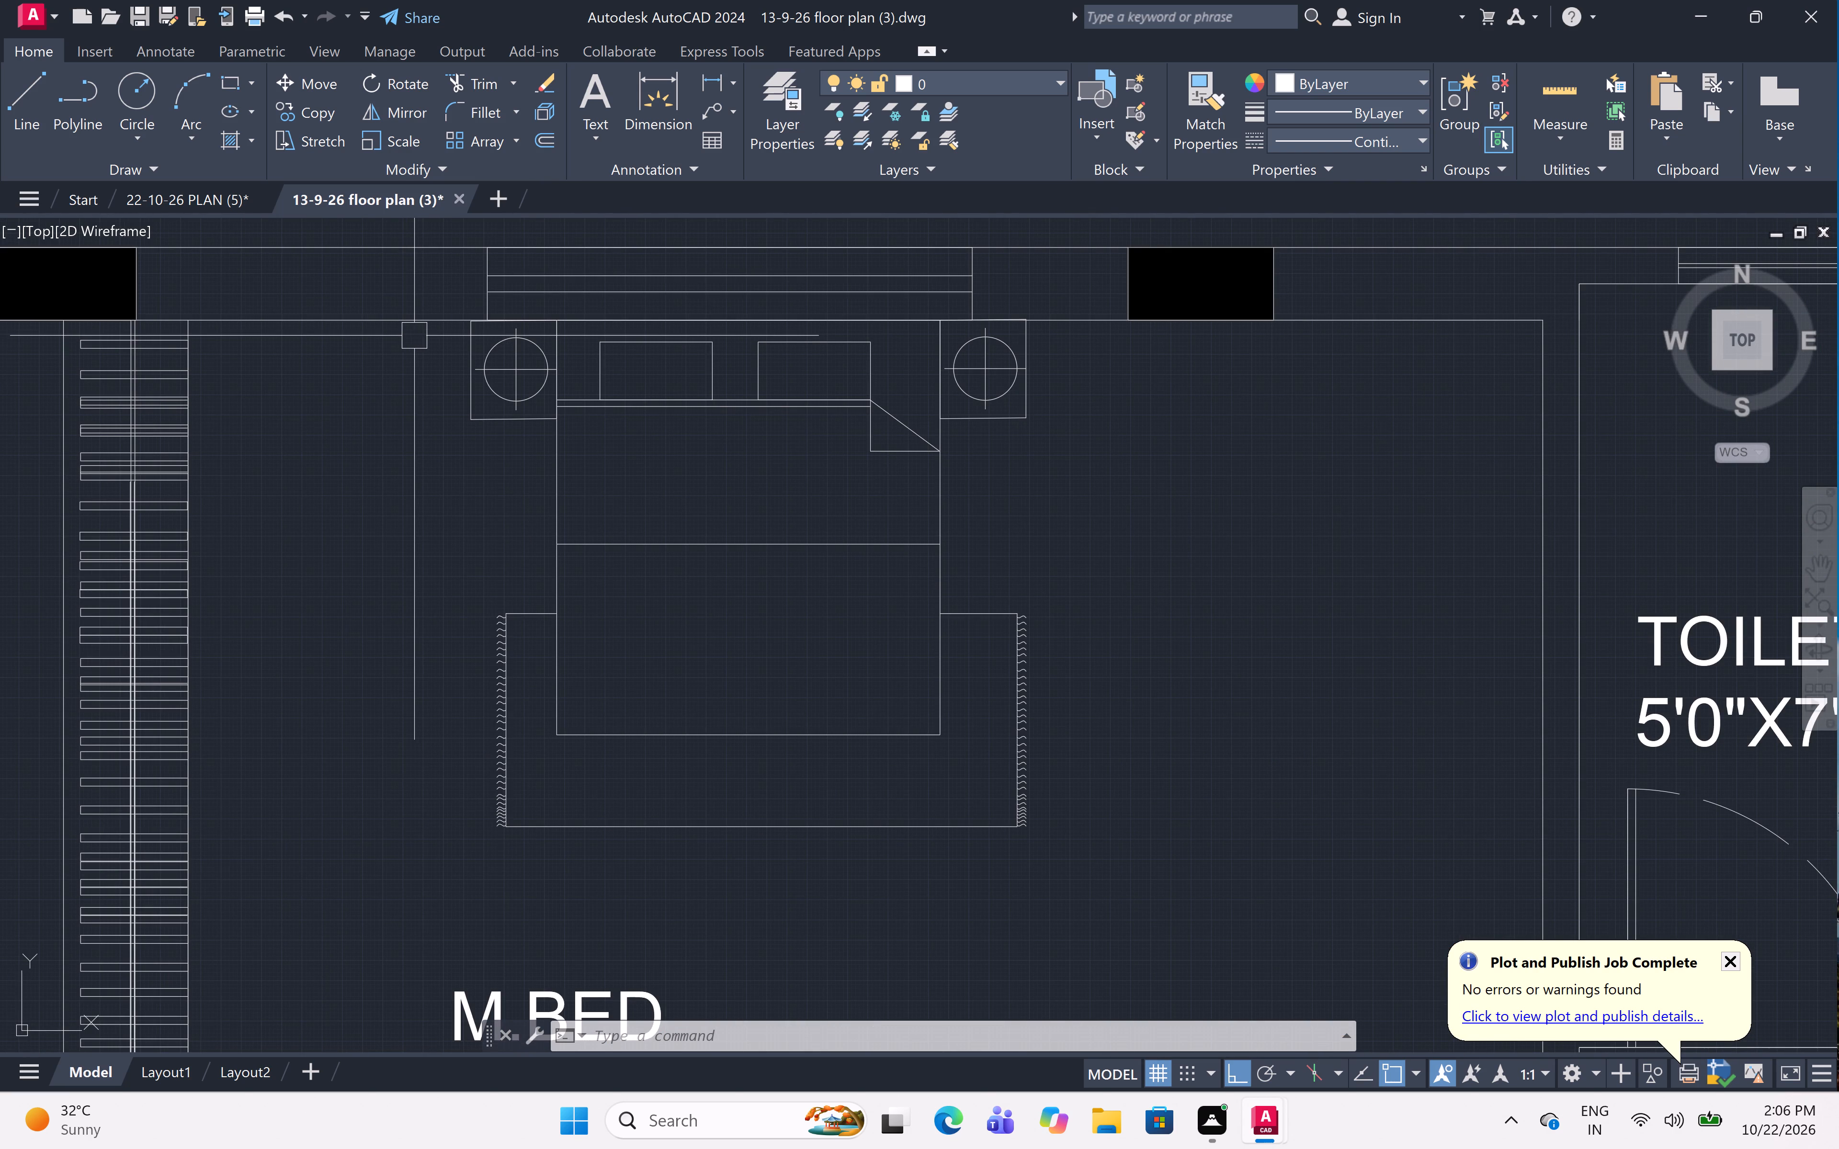
click(414, 336)
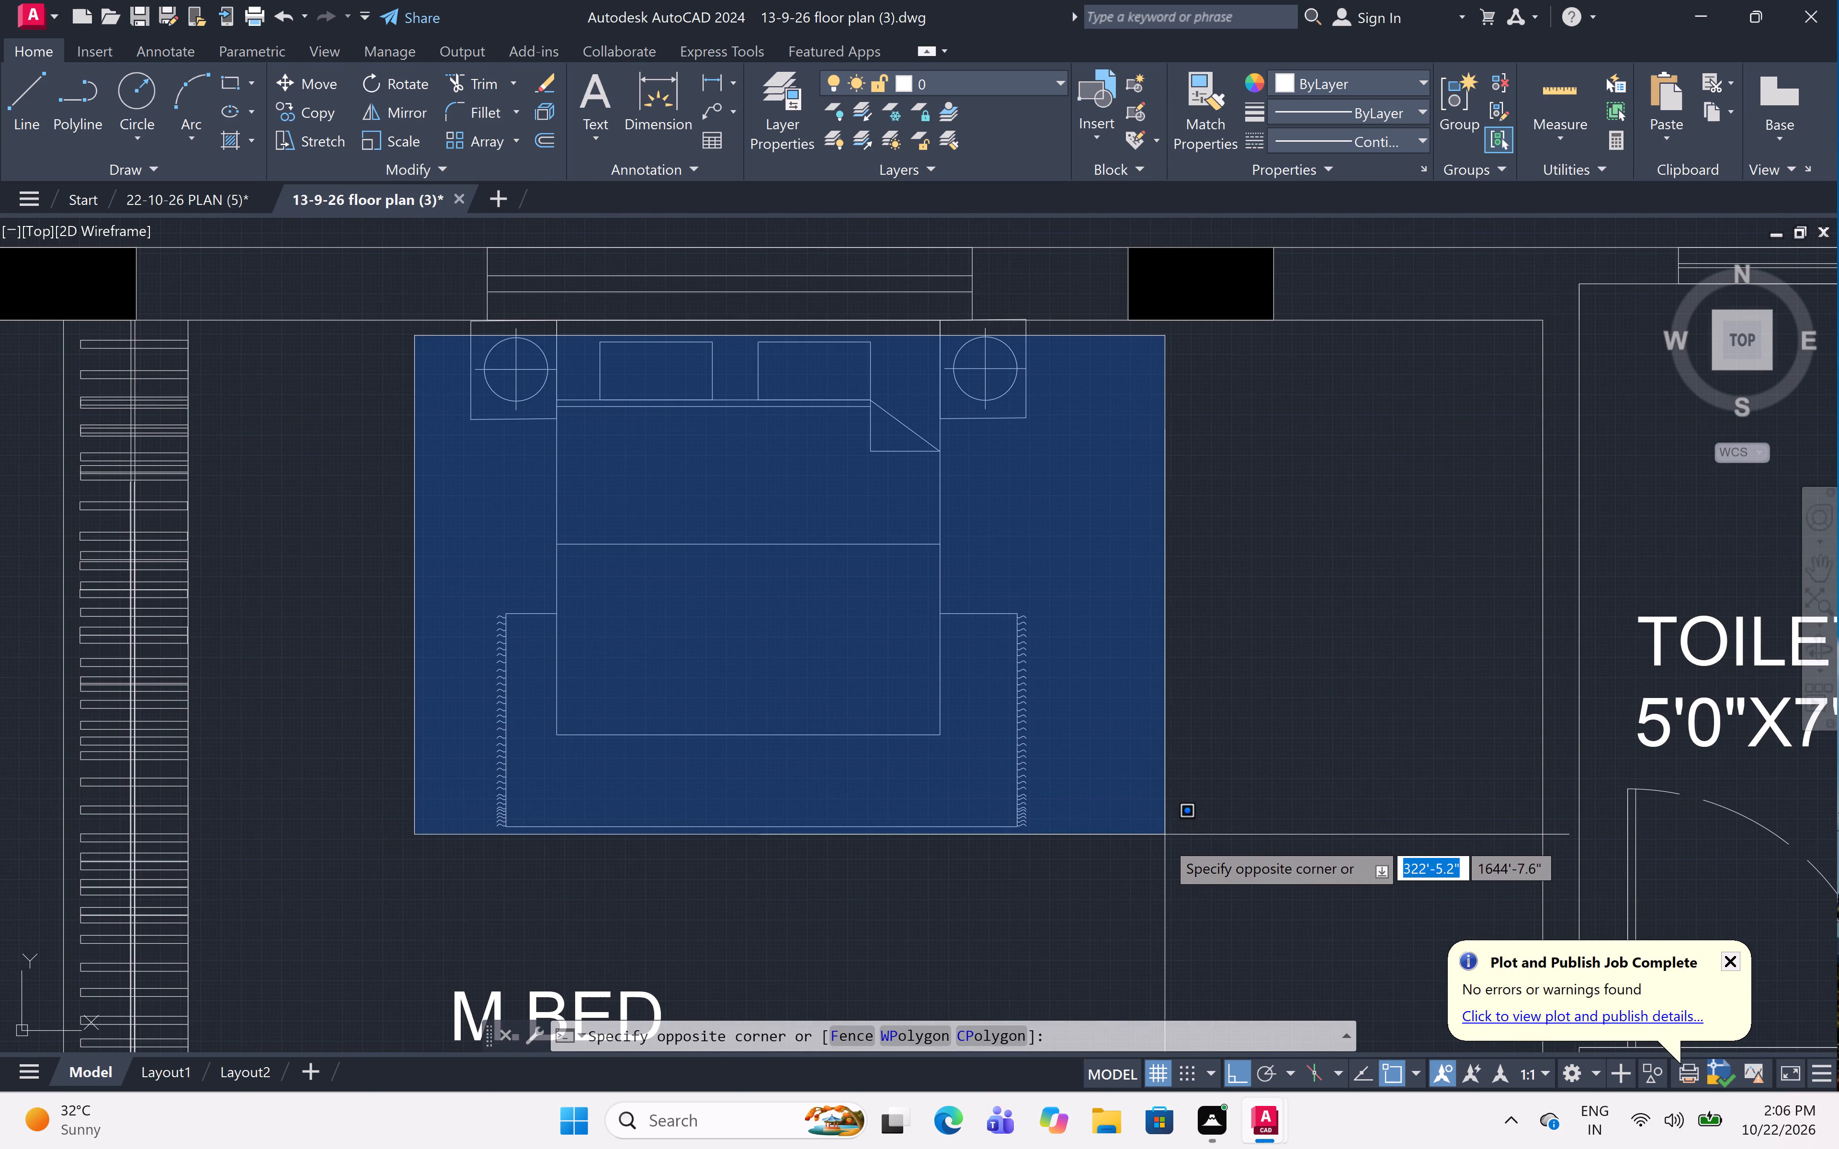
drag(1166, 849, 1166, 844)
scroll(1012, 512, up, 1)
middle_drag(1012, 512, 1059, 641)
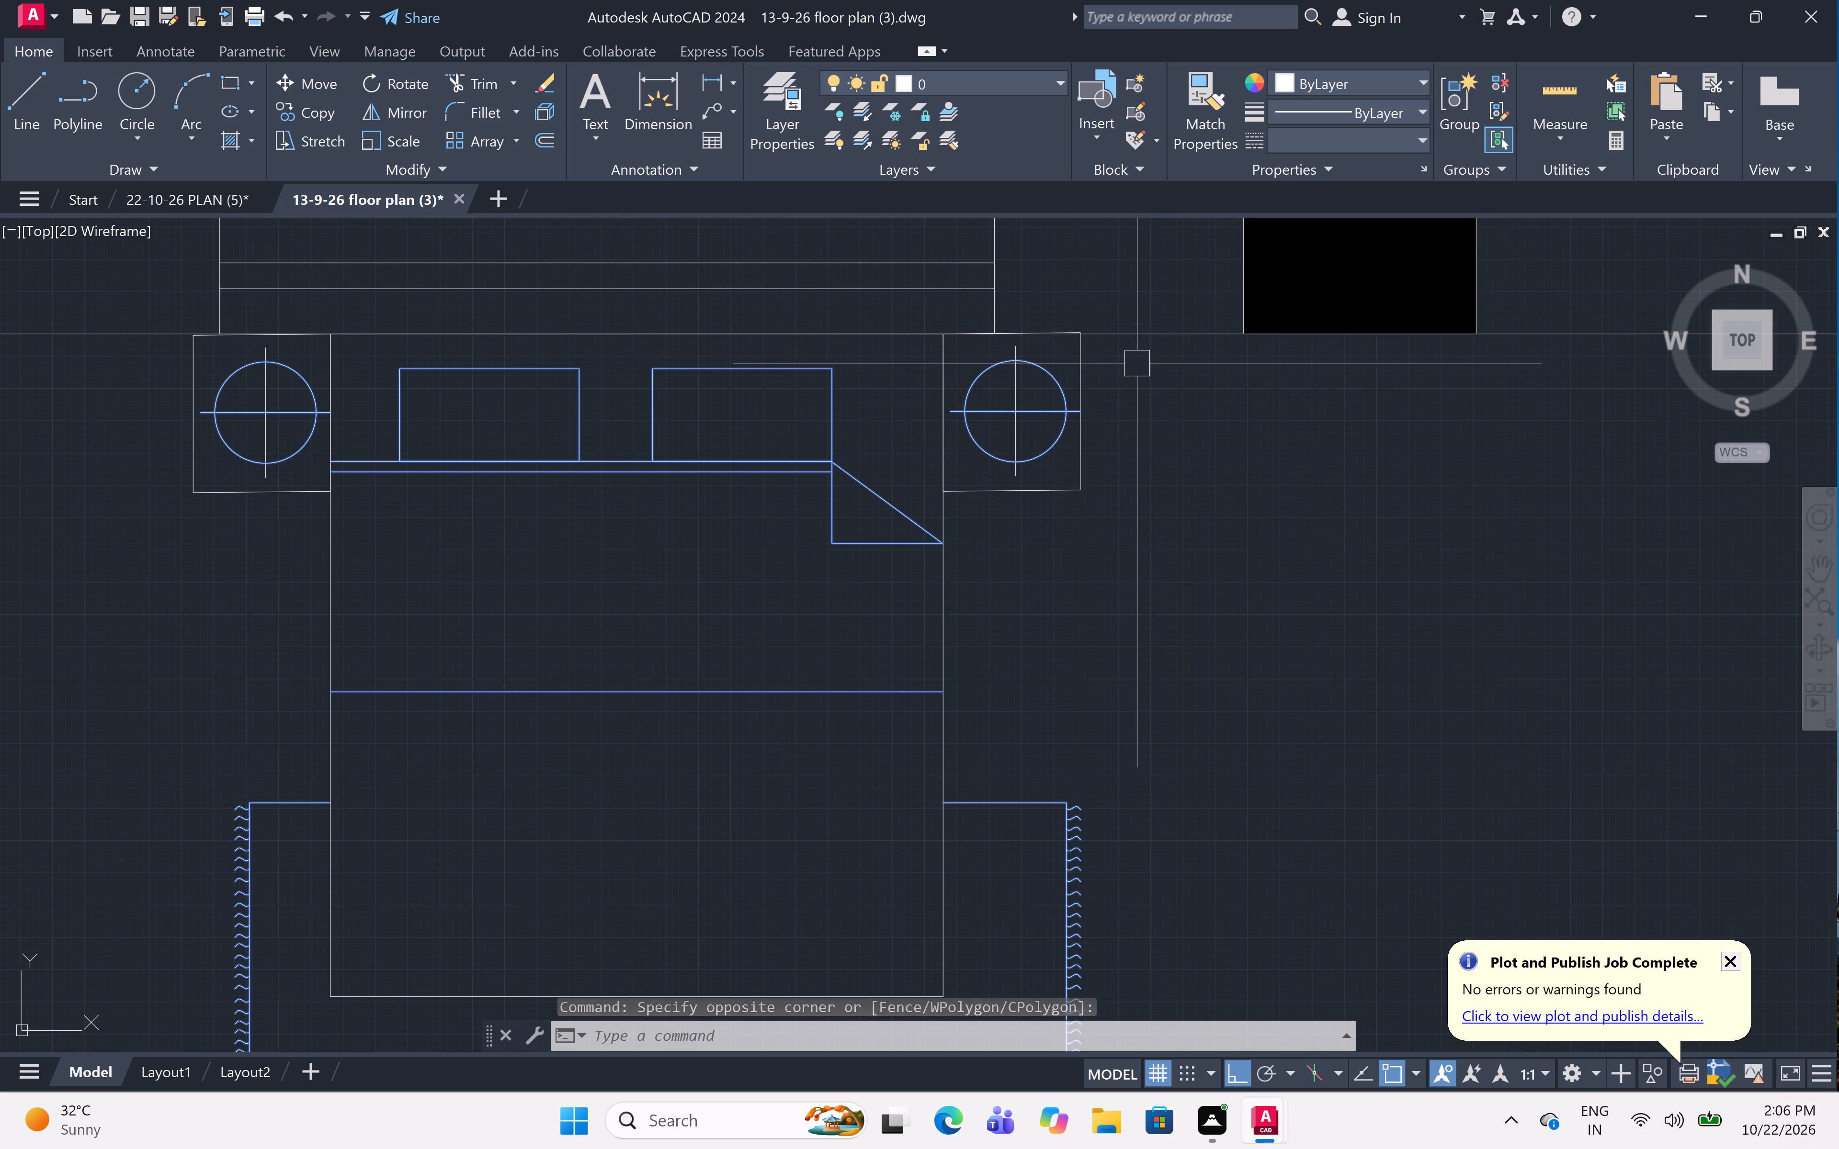
click(1136, 361)
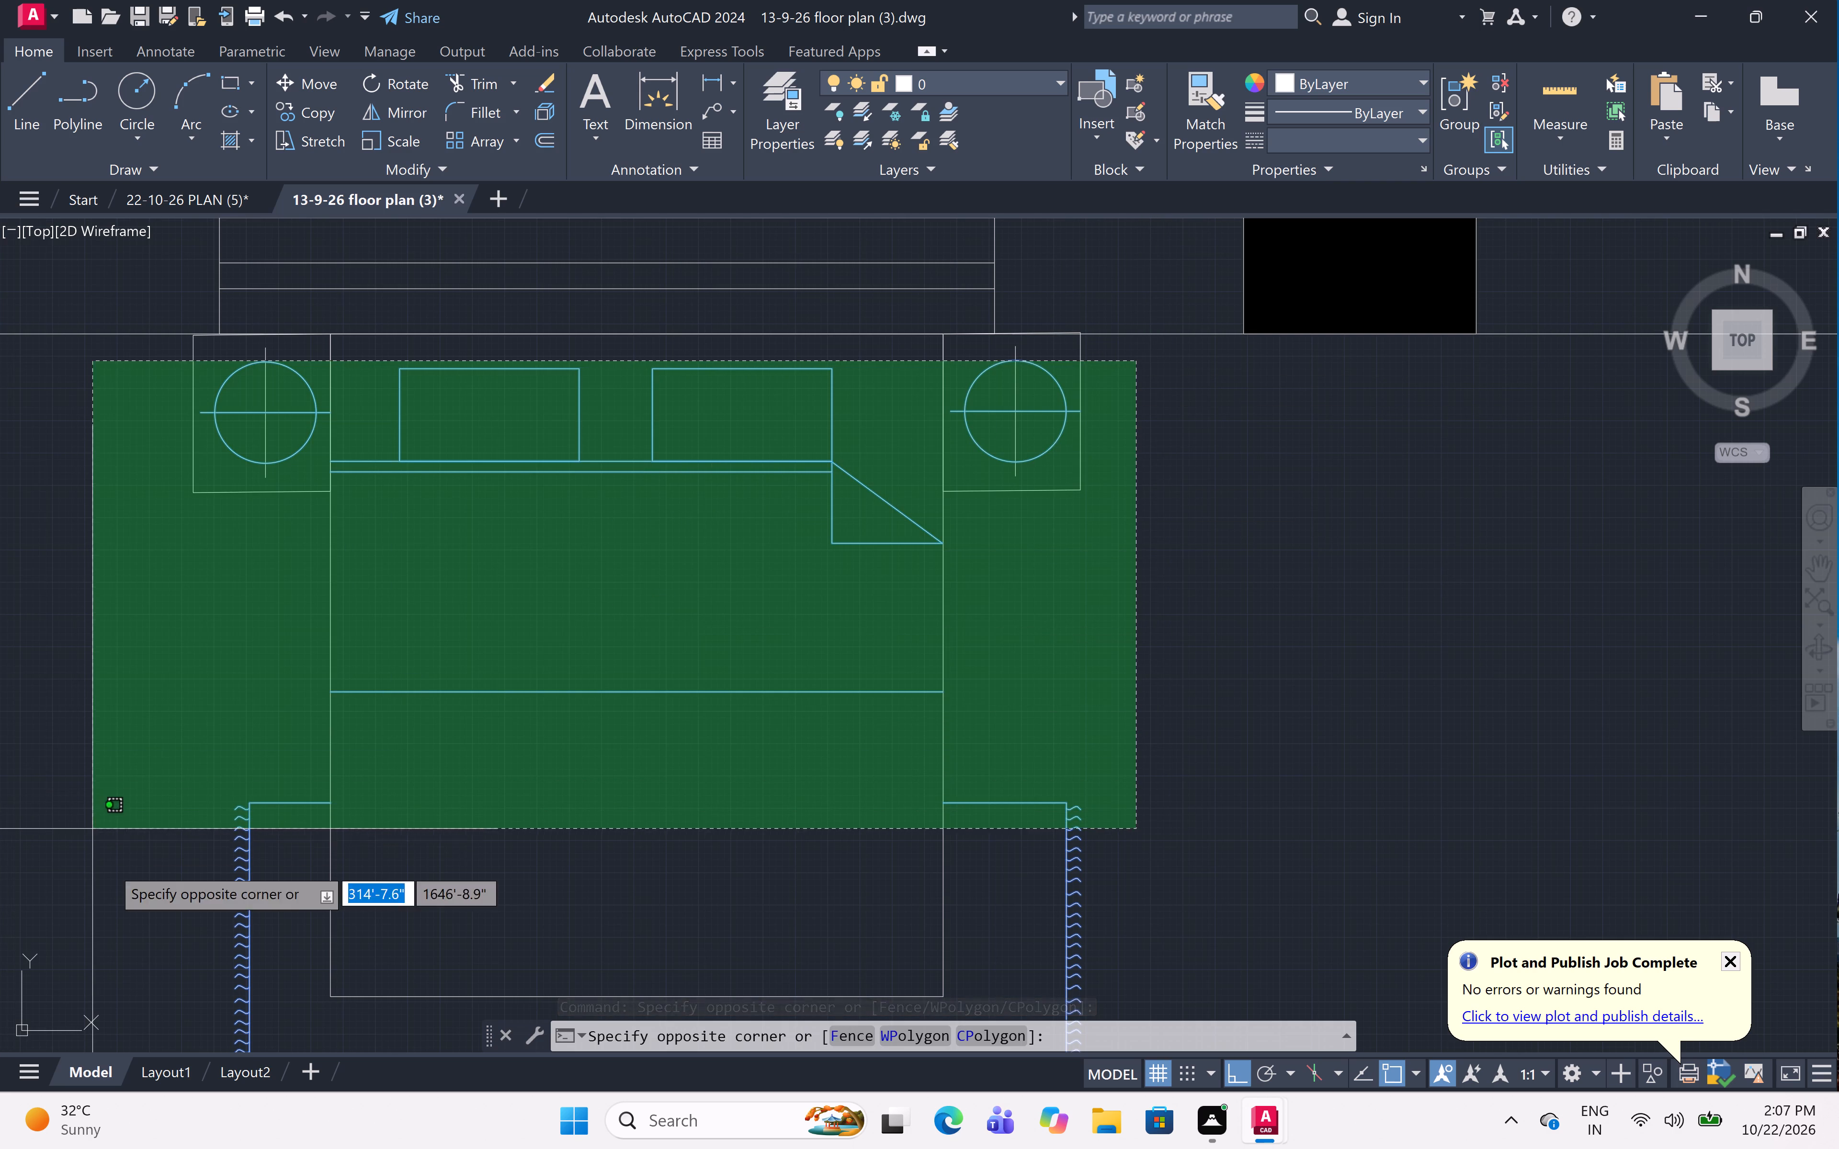
click(107, 1021)
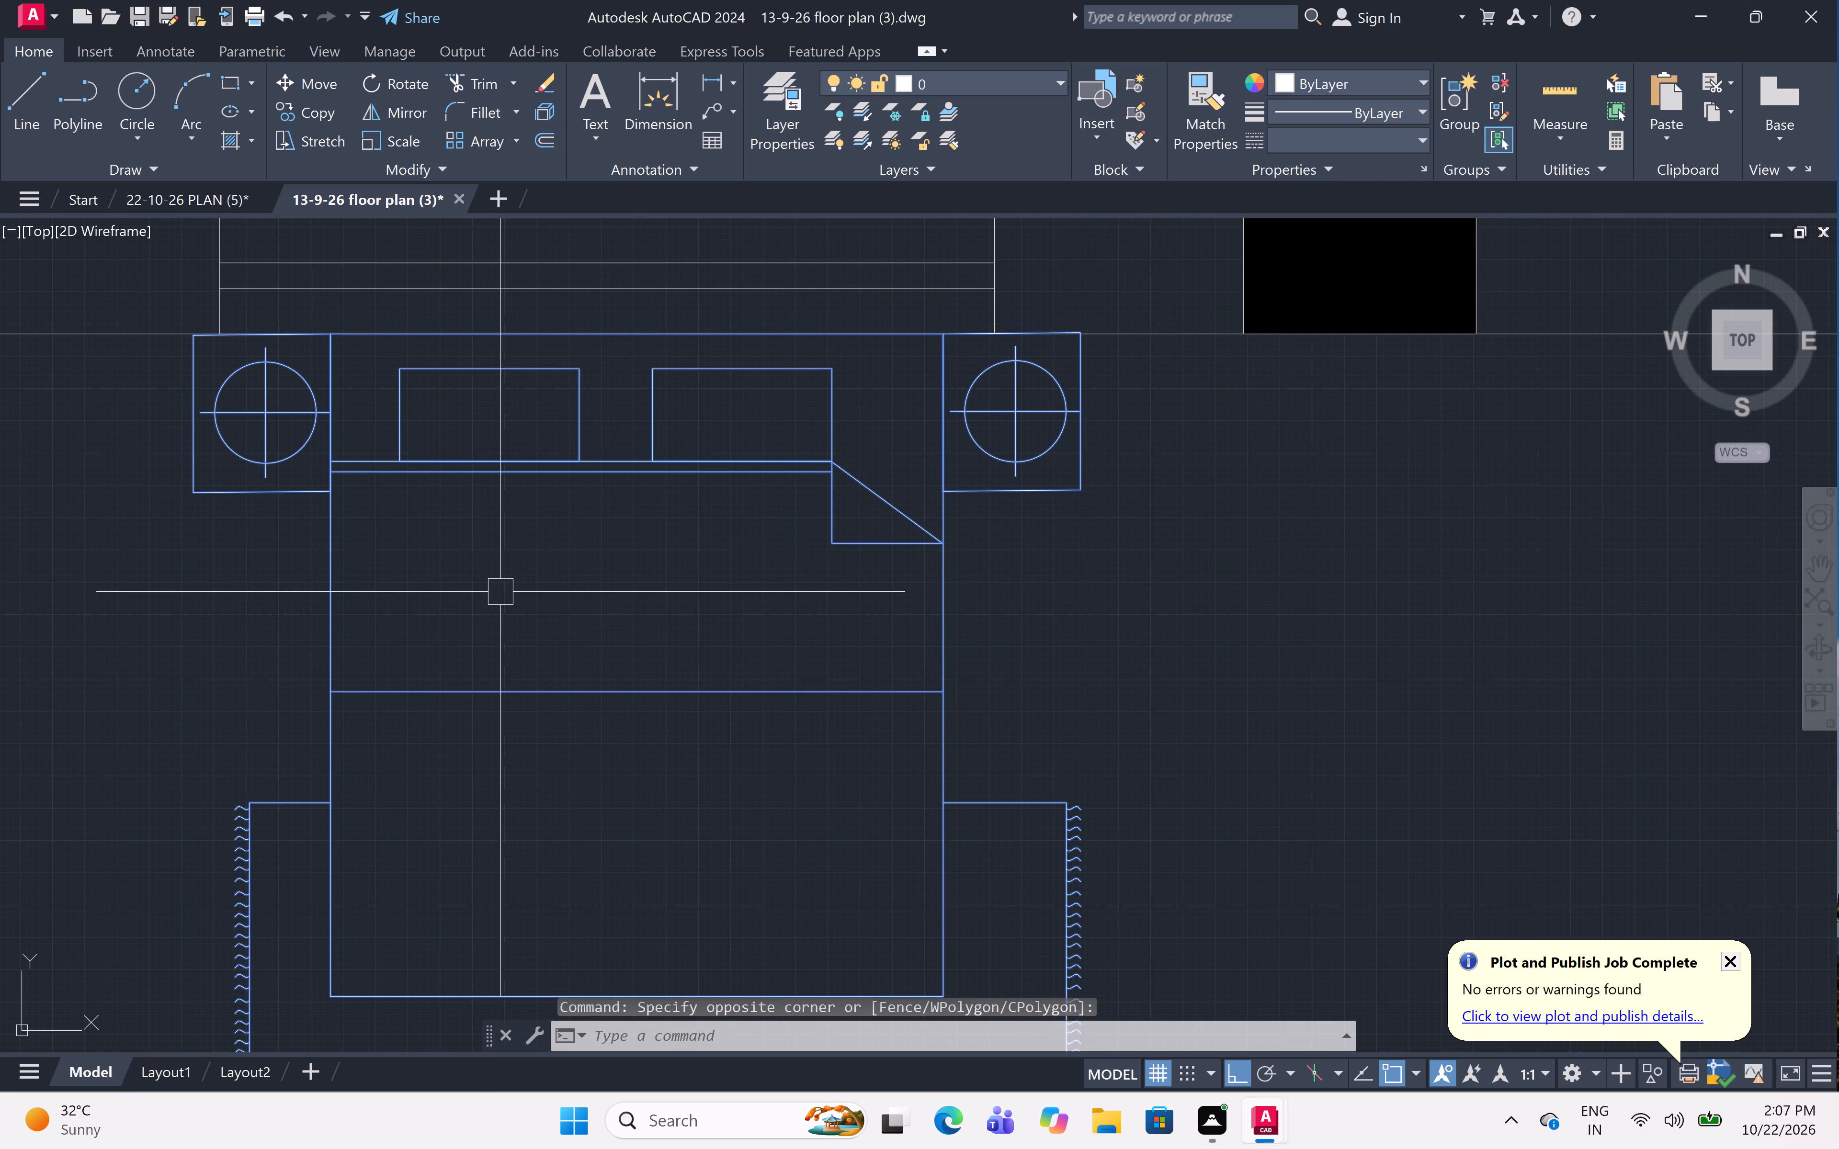
scroll(617, 507, down, 6)
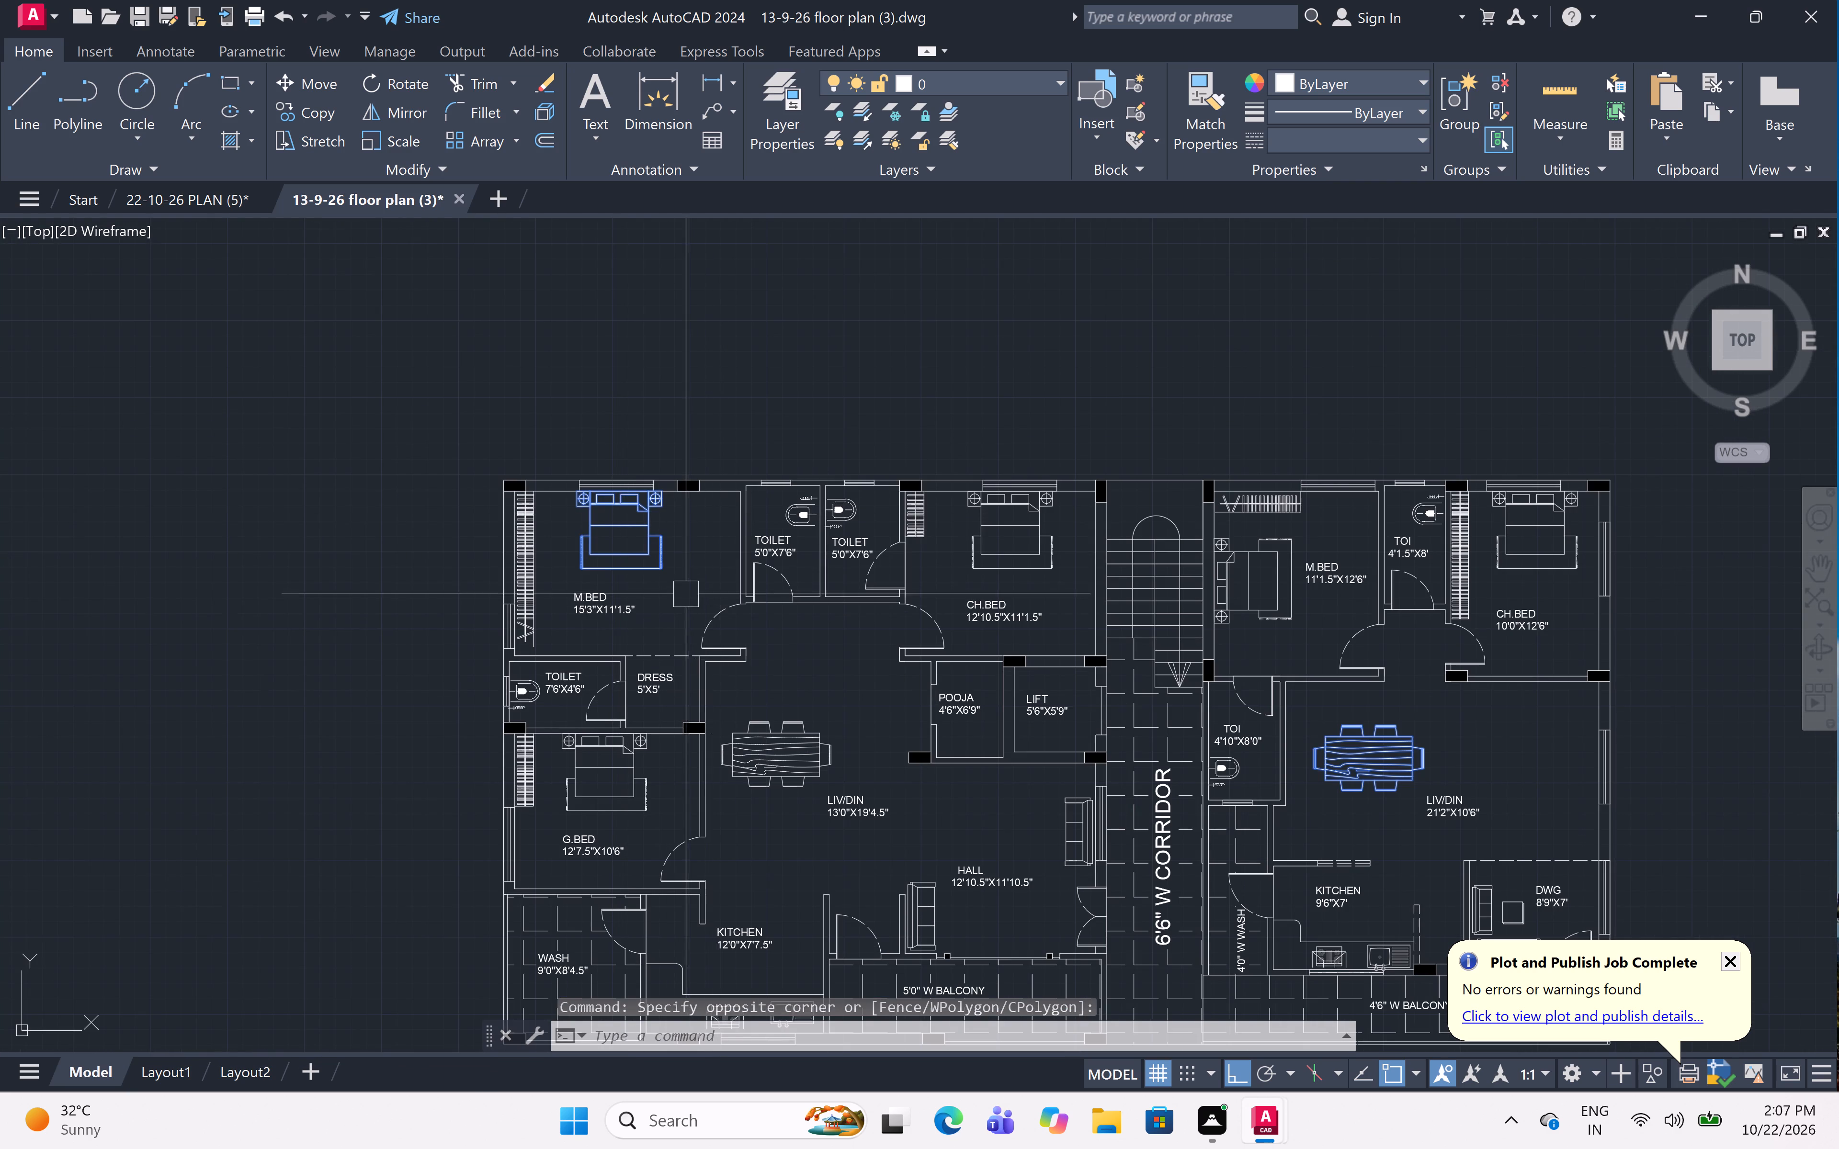
scroll(500, 709, up, 6)
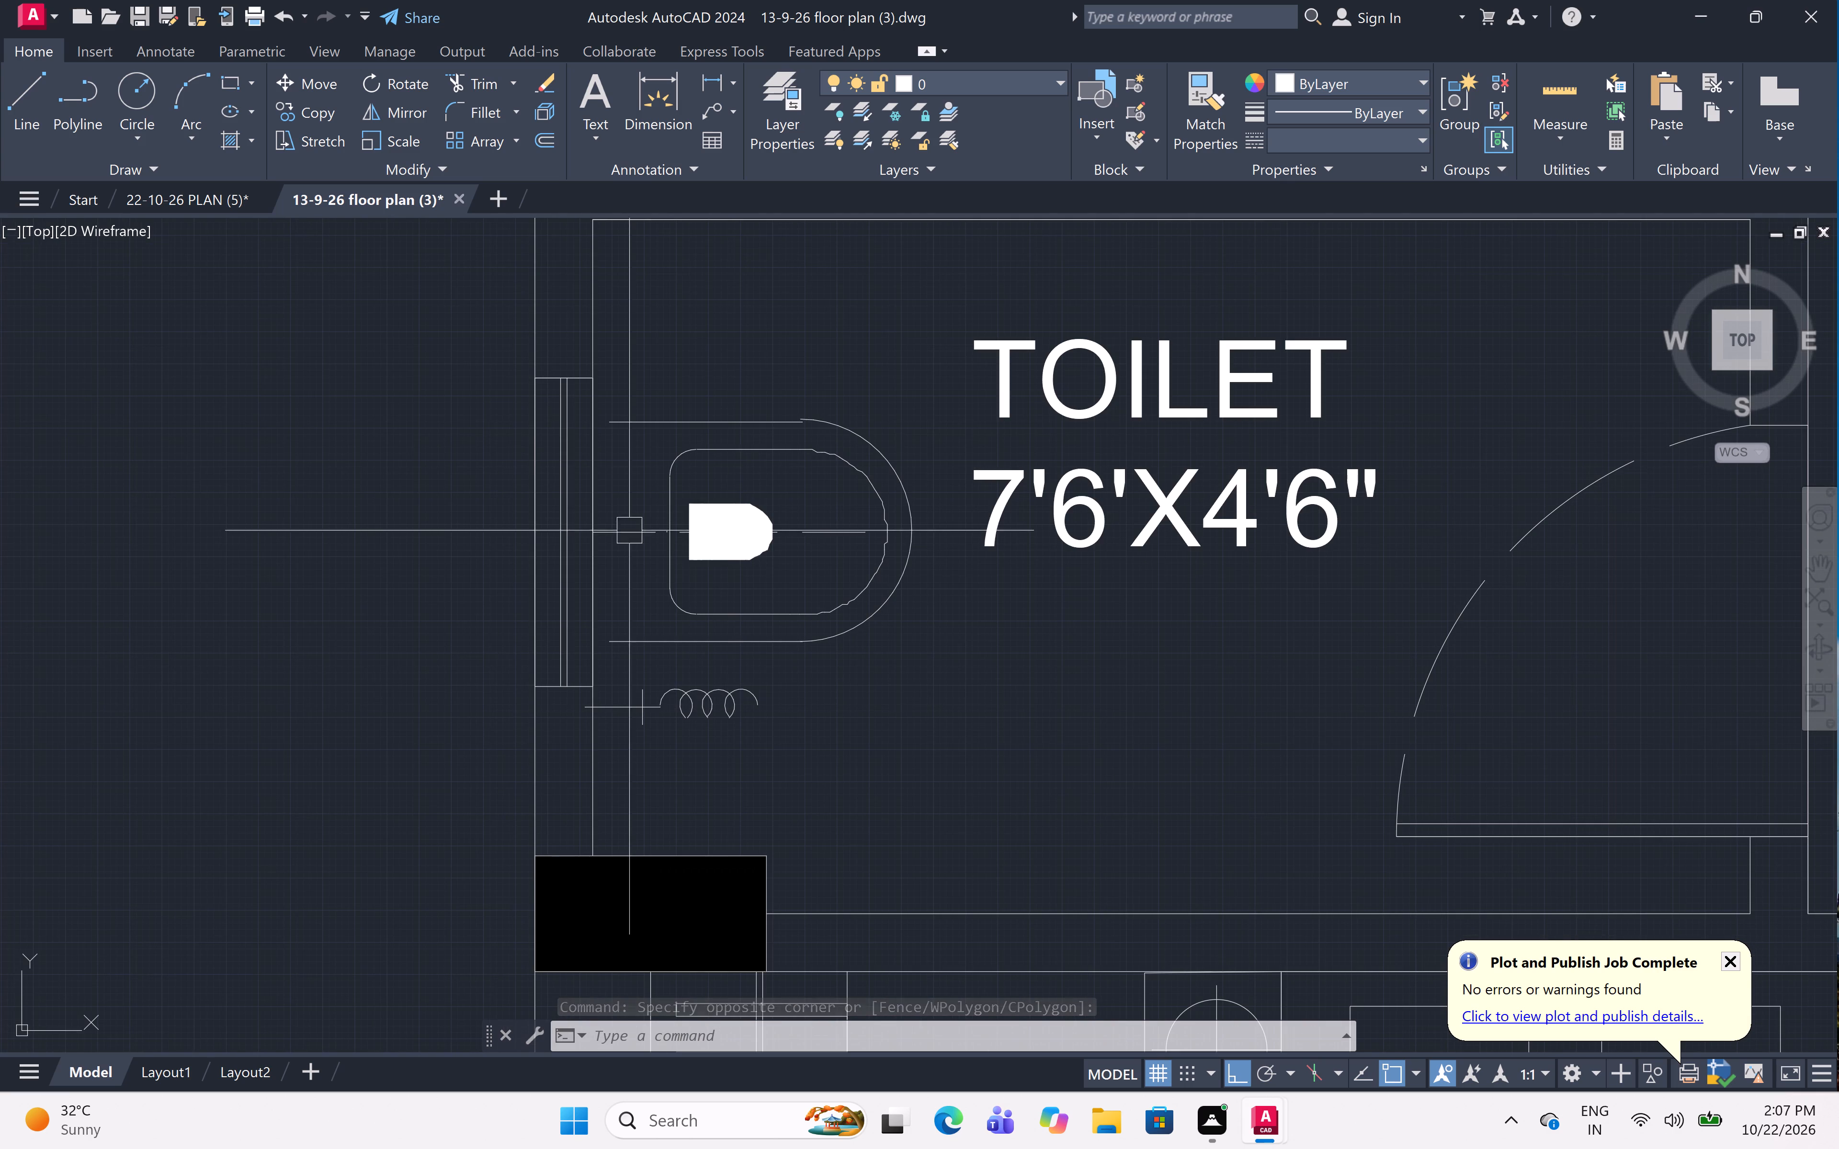
click(942, 372)
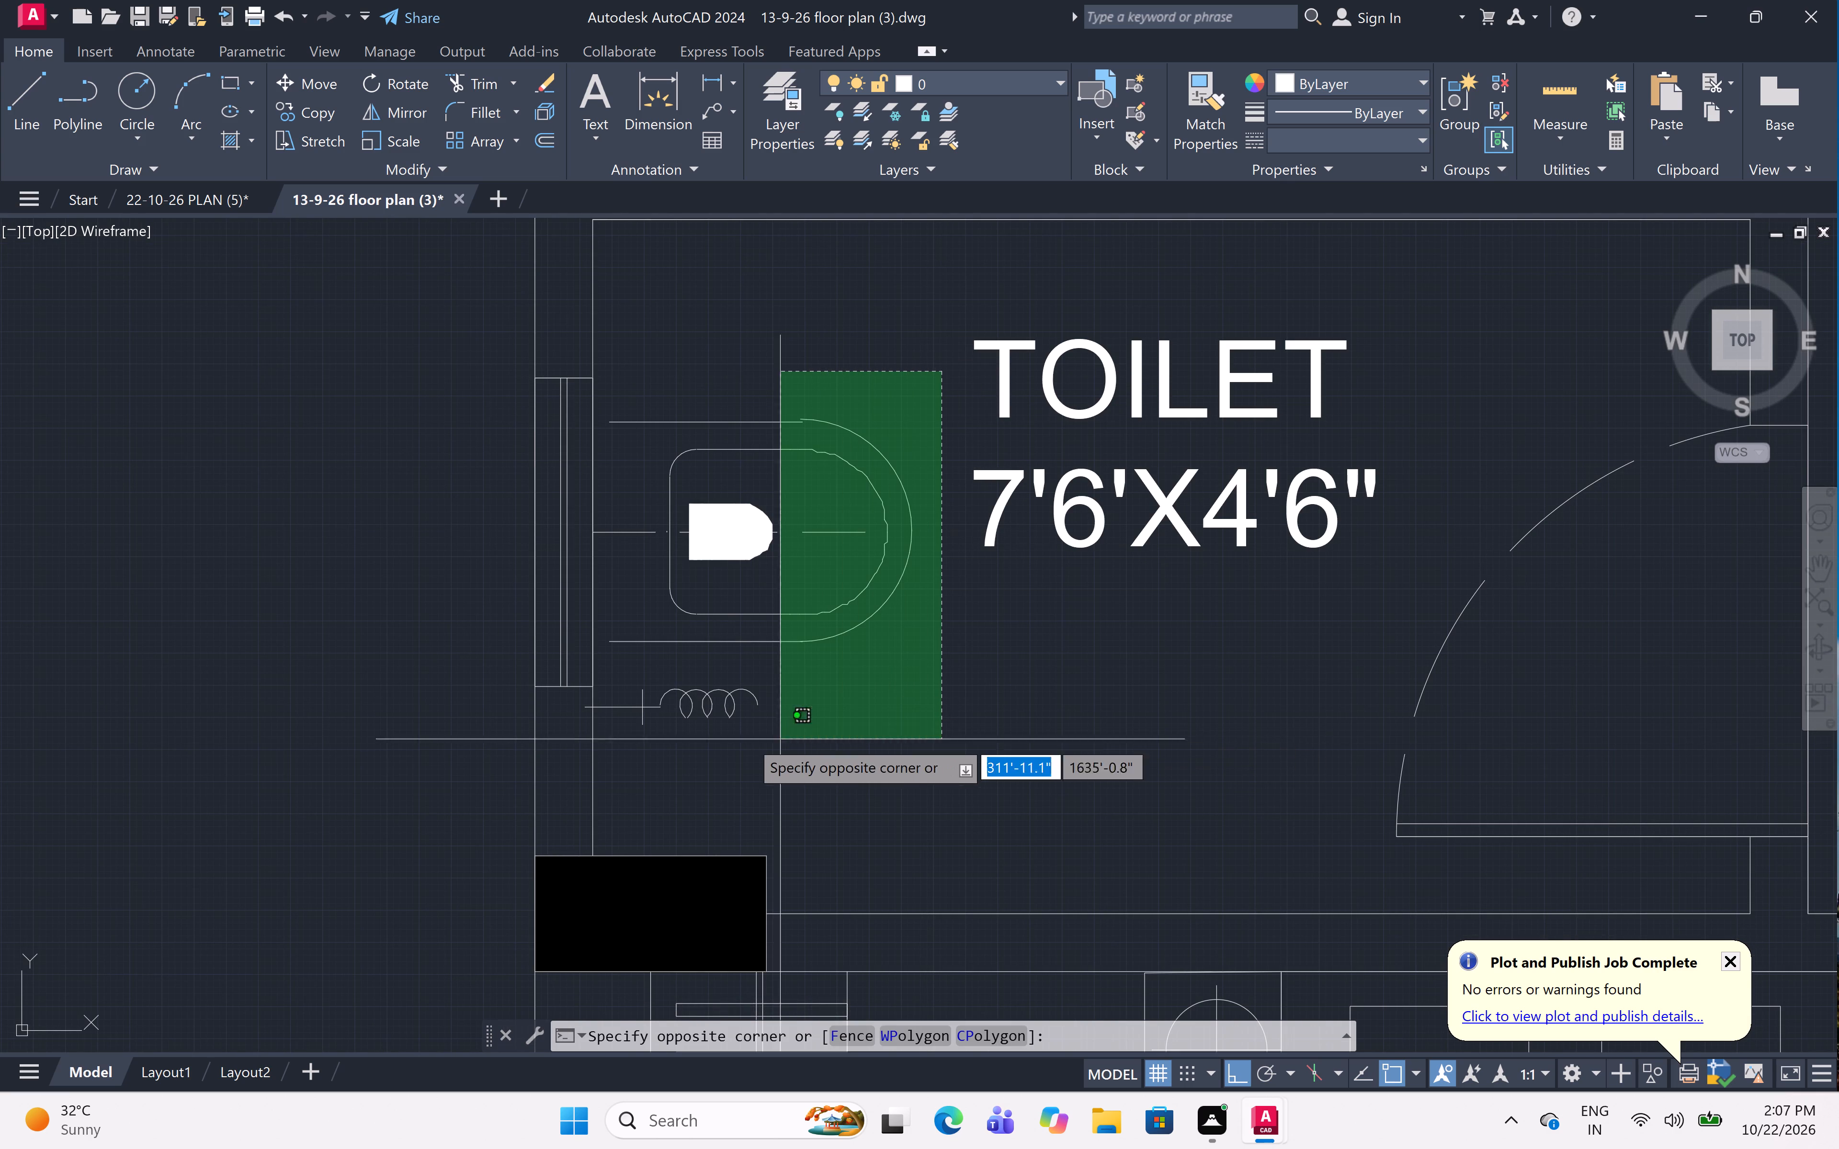
click(613, 740)
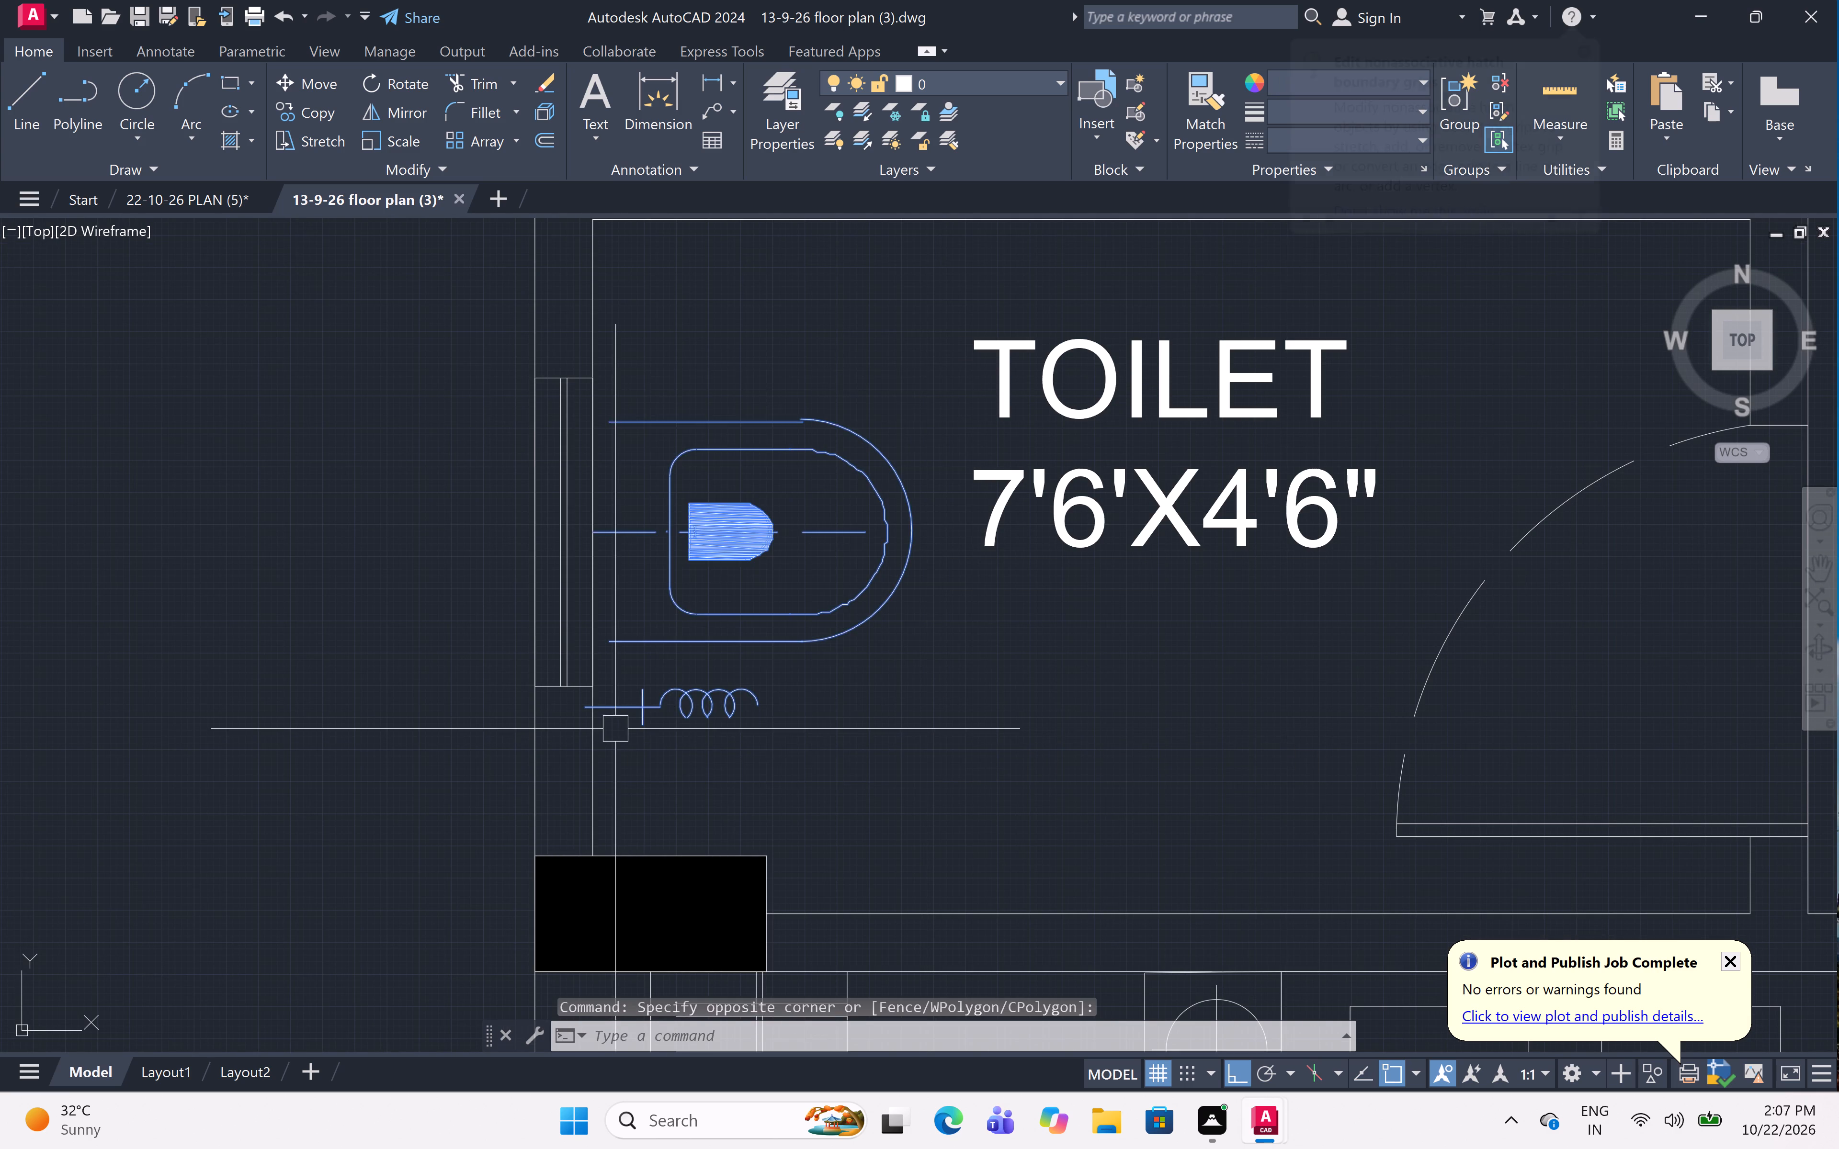
scroll(722, 644, down, 4)
middle_drag(784, 807, 772, 620)
scroll(770, 611, down, 1)
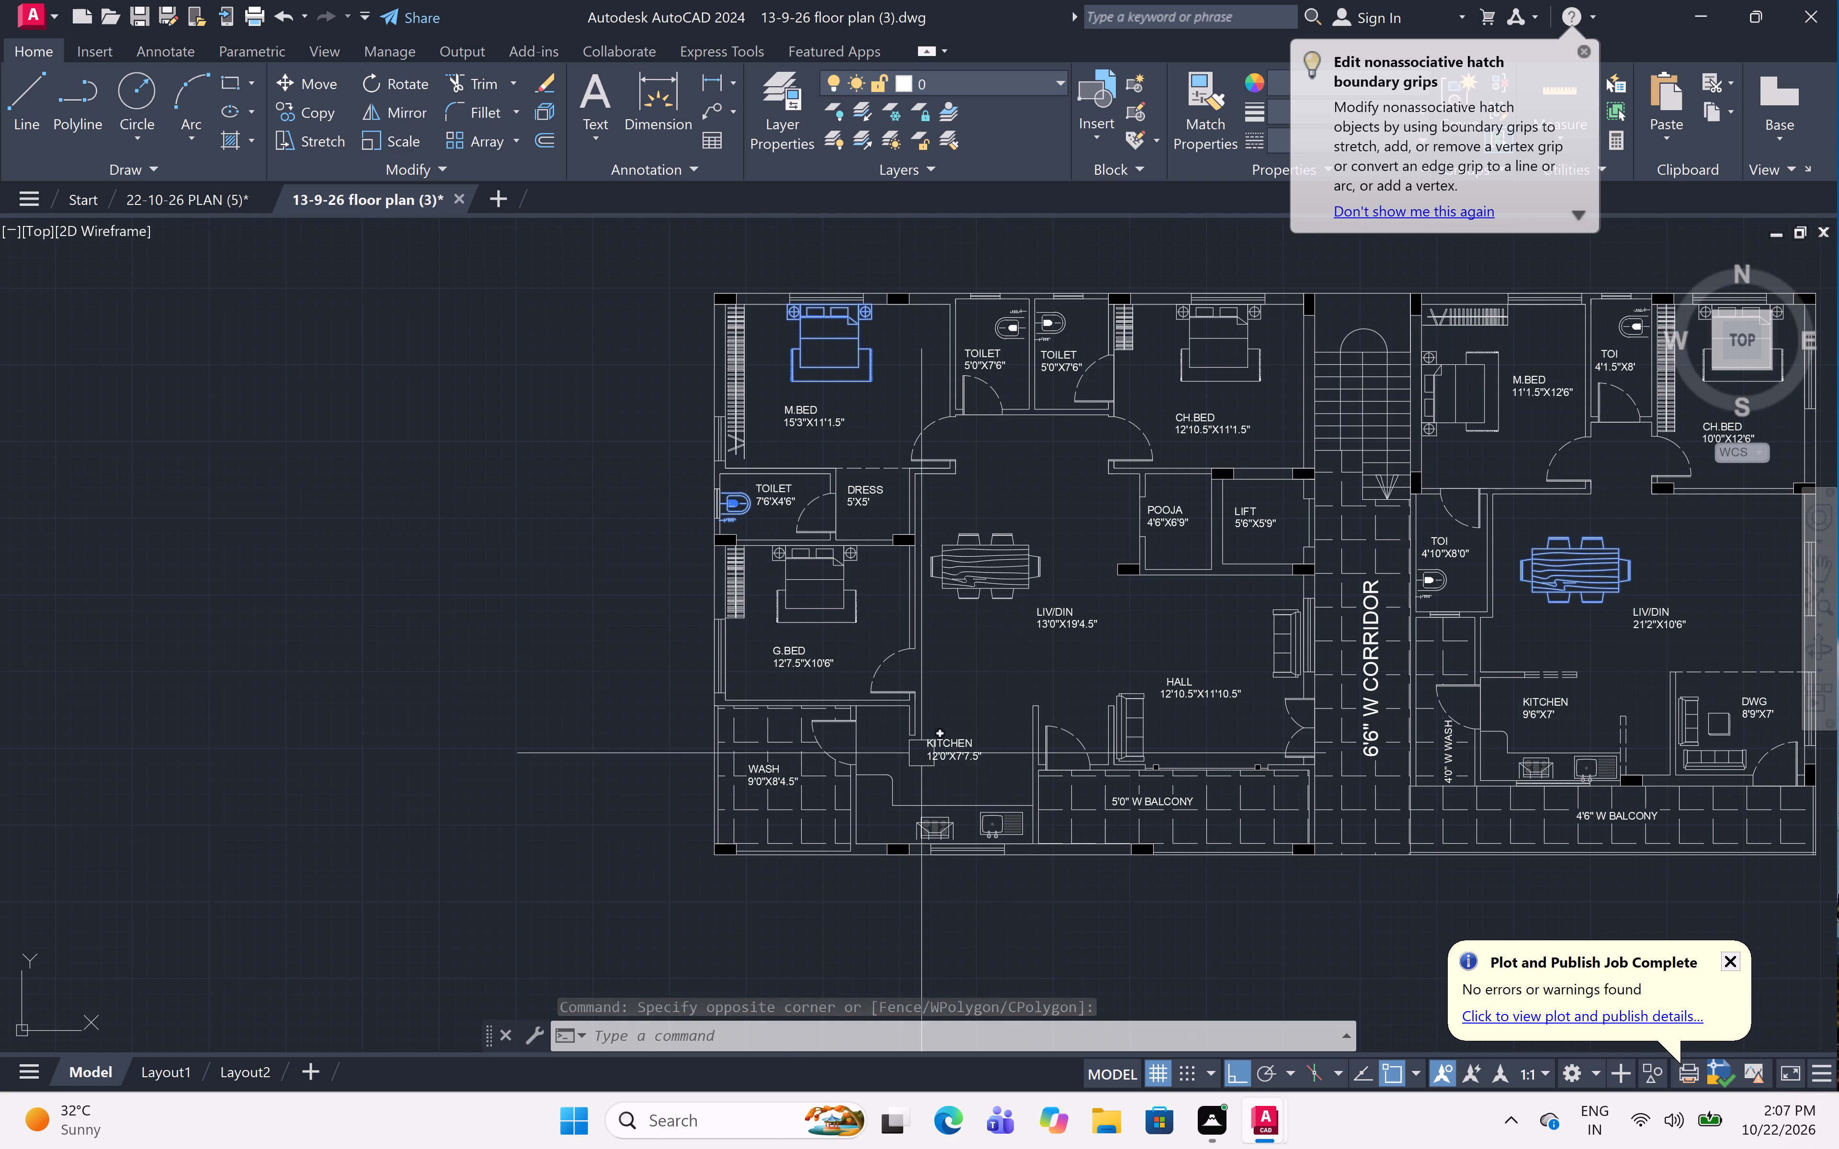
scroll(889, 837, up, 2)
click(954, 820)
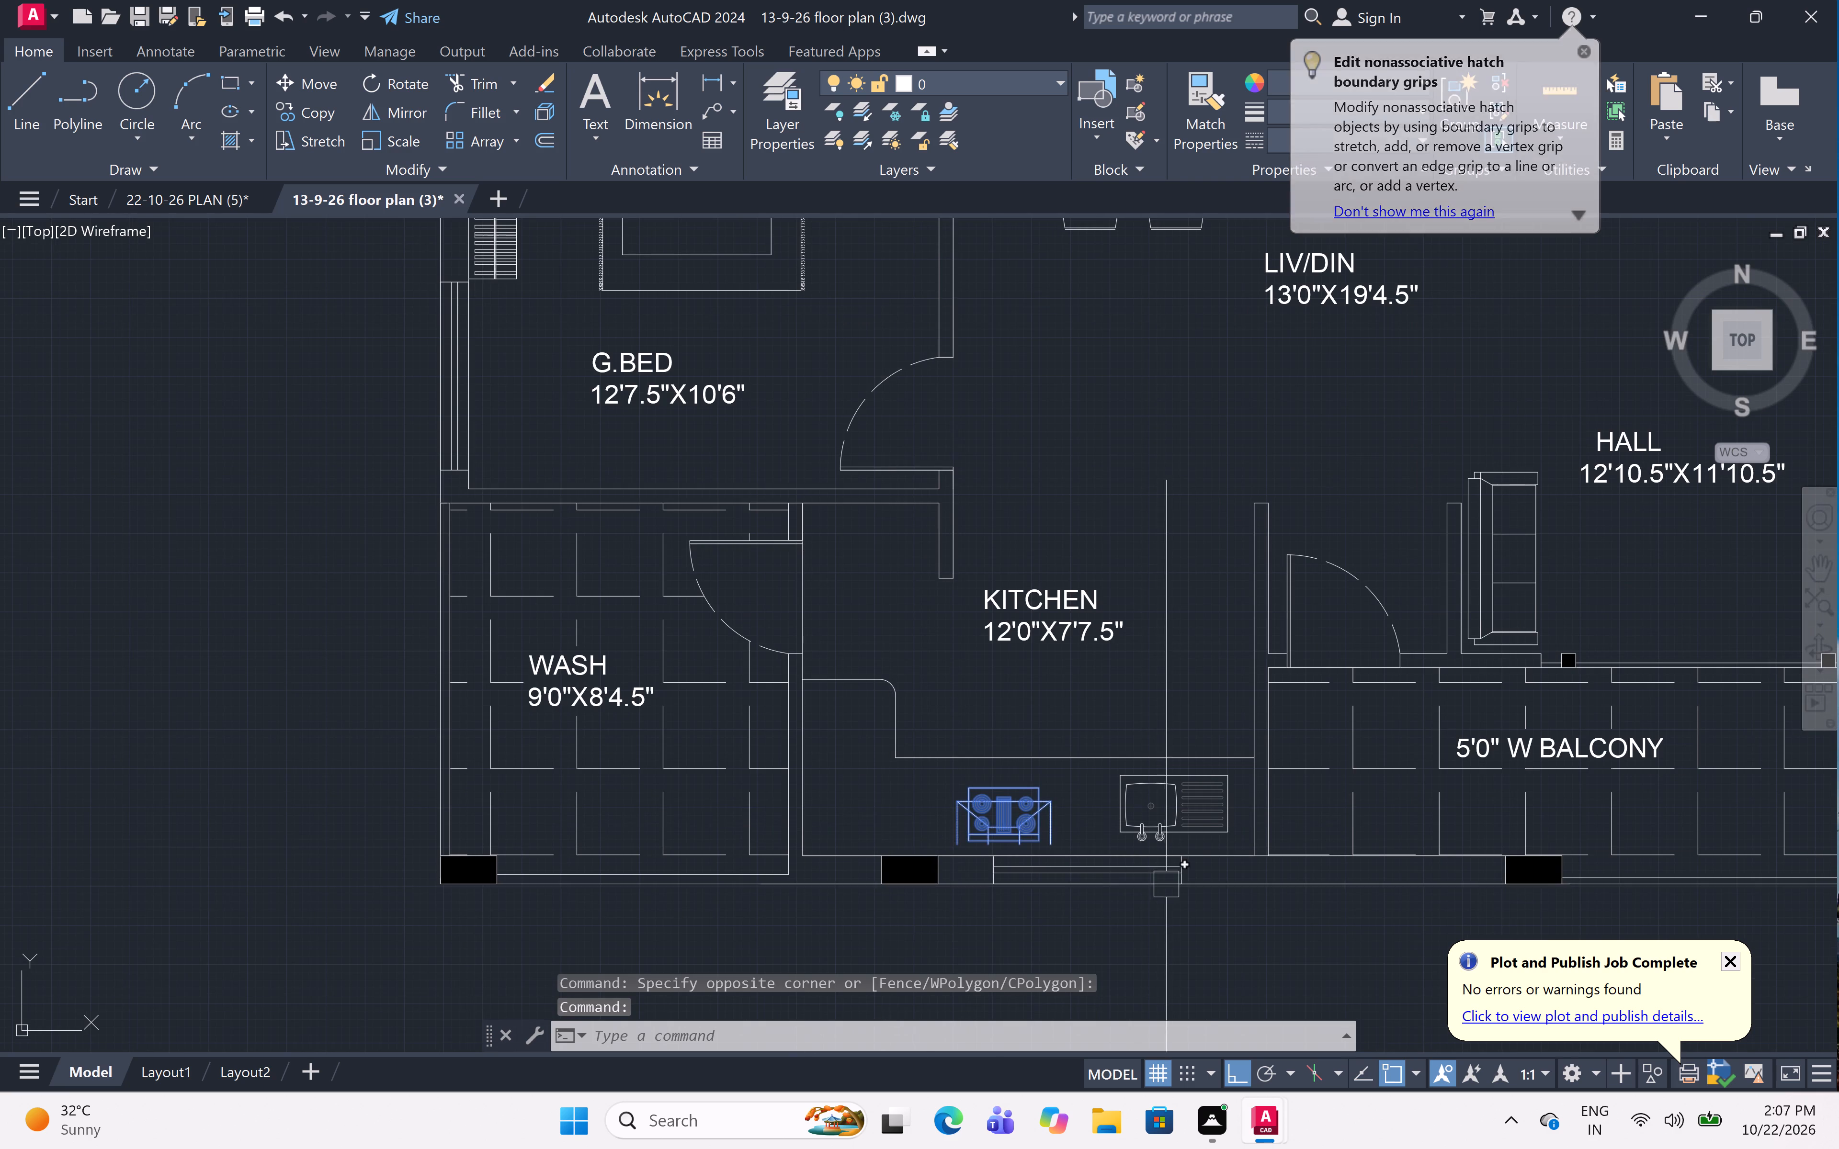
click(1209, 801)
scroll(790, 771, down, 4)
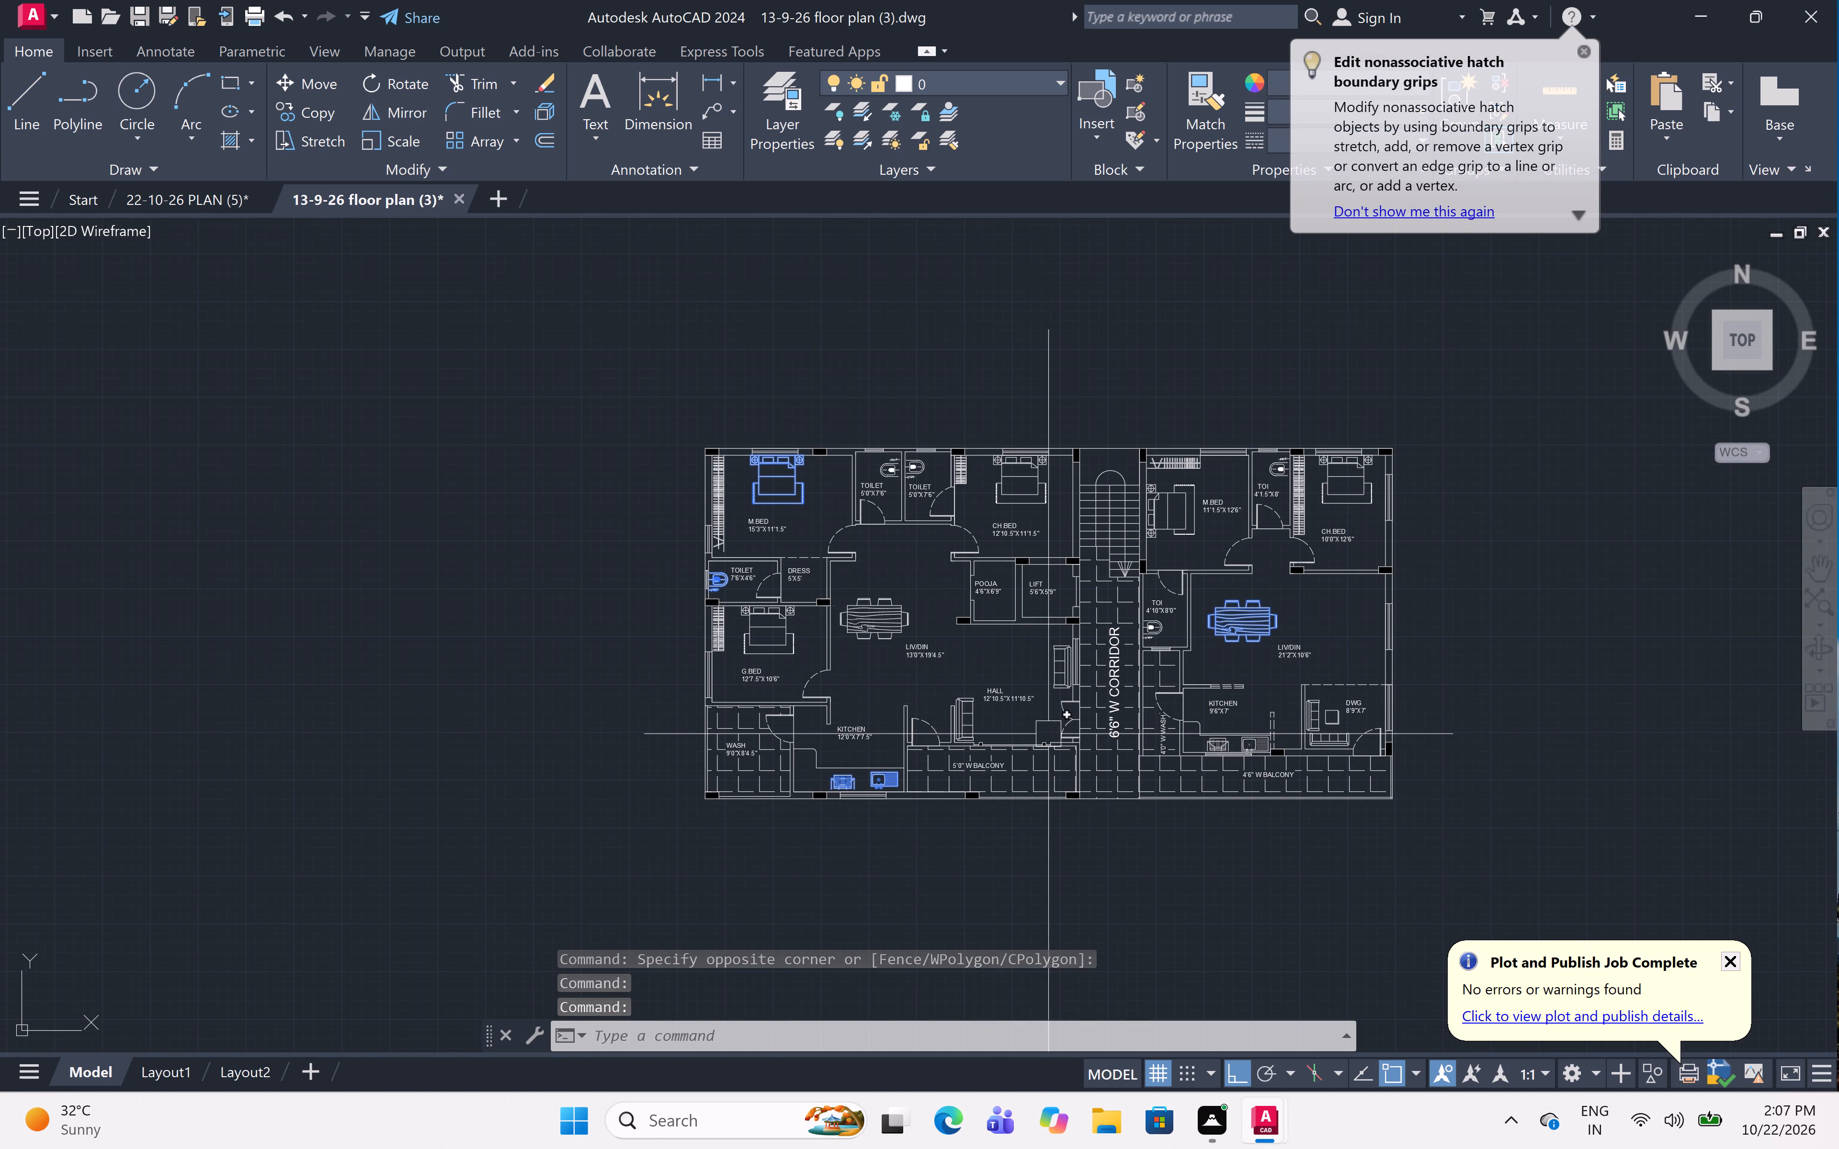
text(M)
key(space)
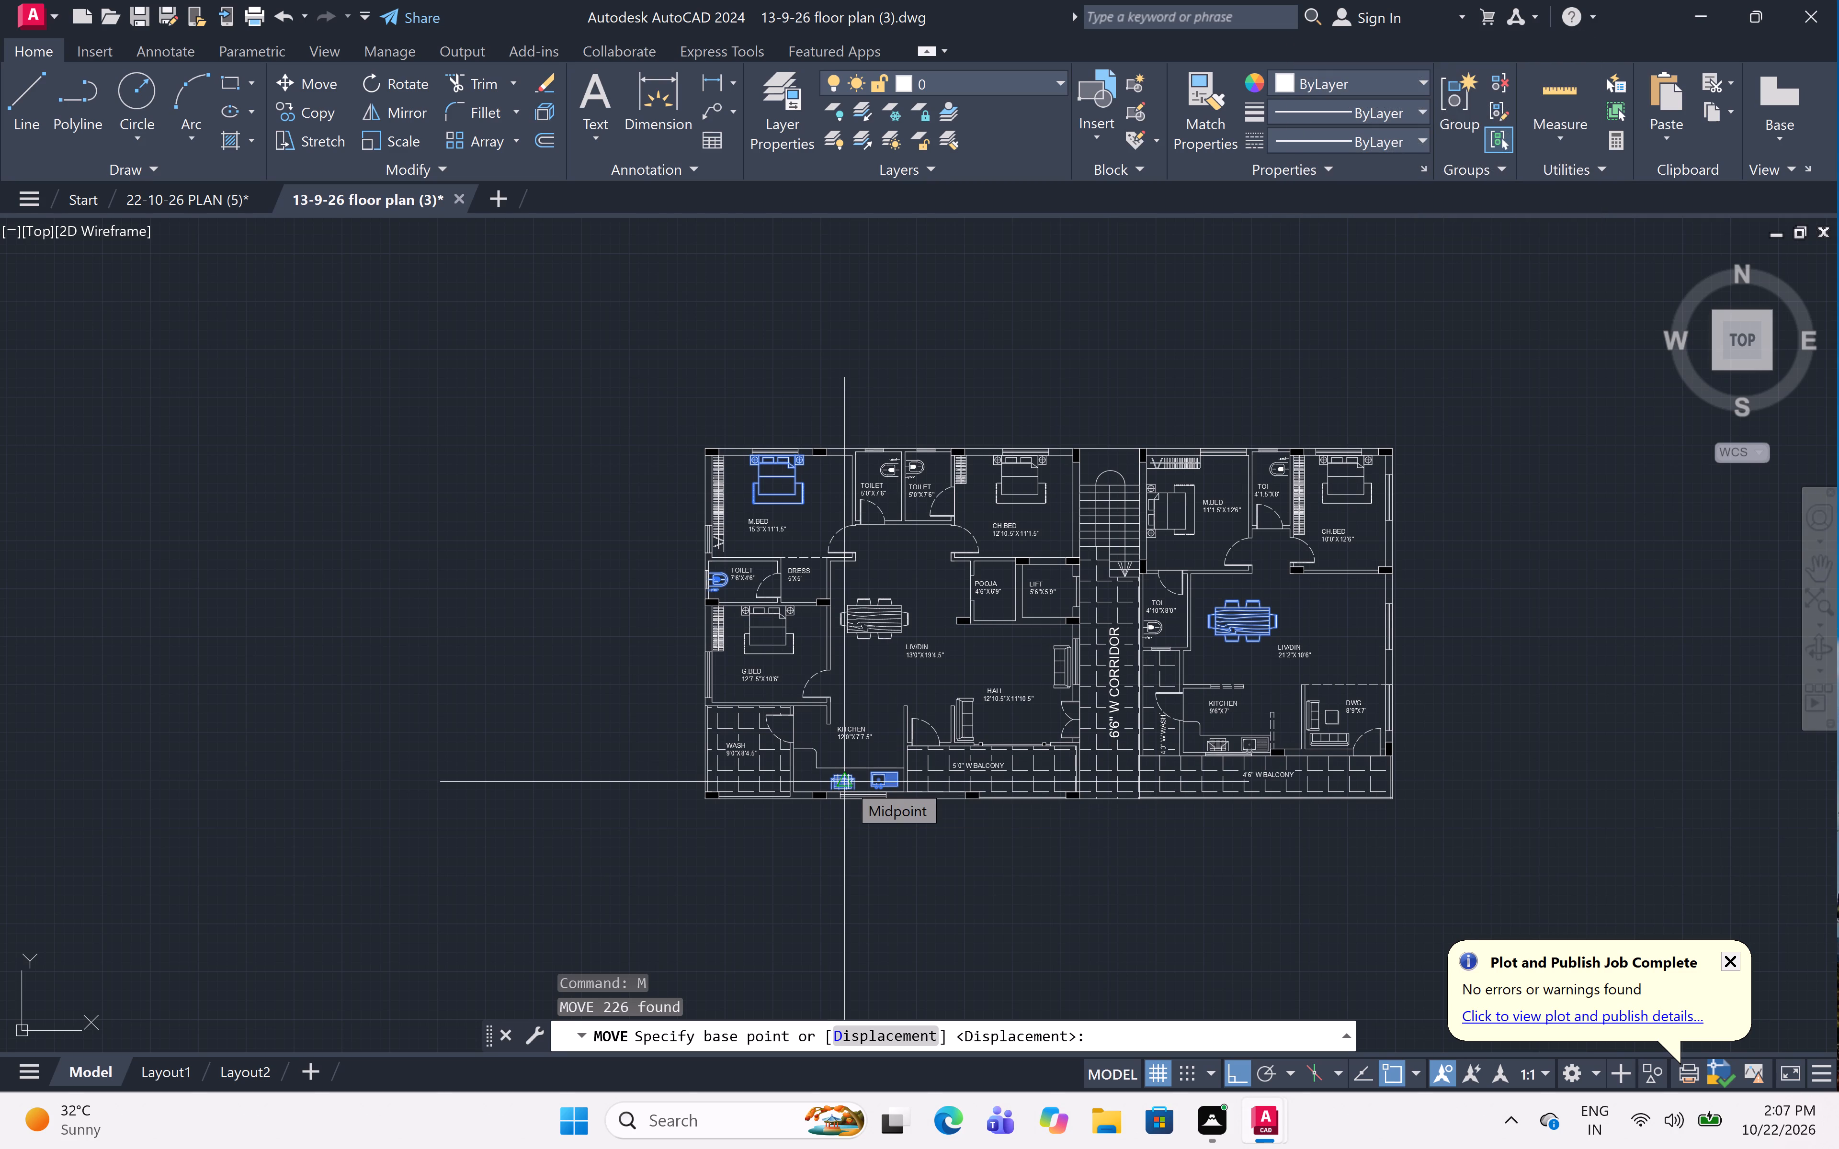
Cancel the pending move and close the 13-9-26 floor plan (3) drawing, saving its changes.
key(Escape)
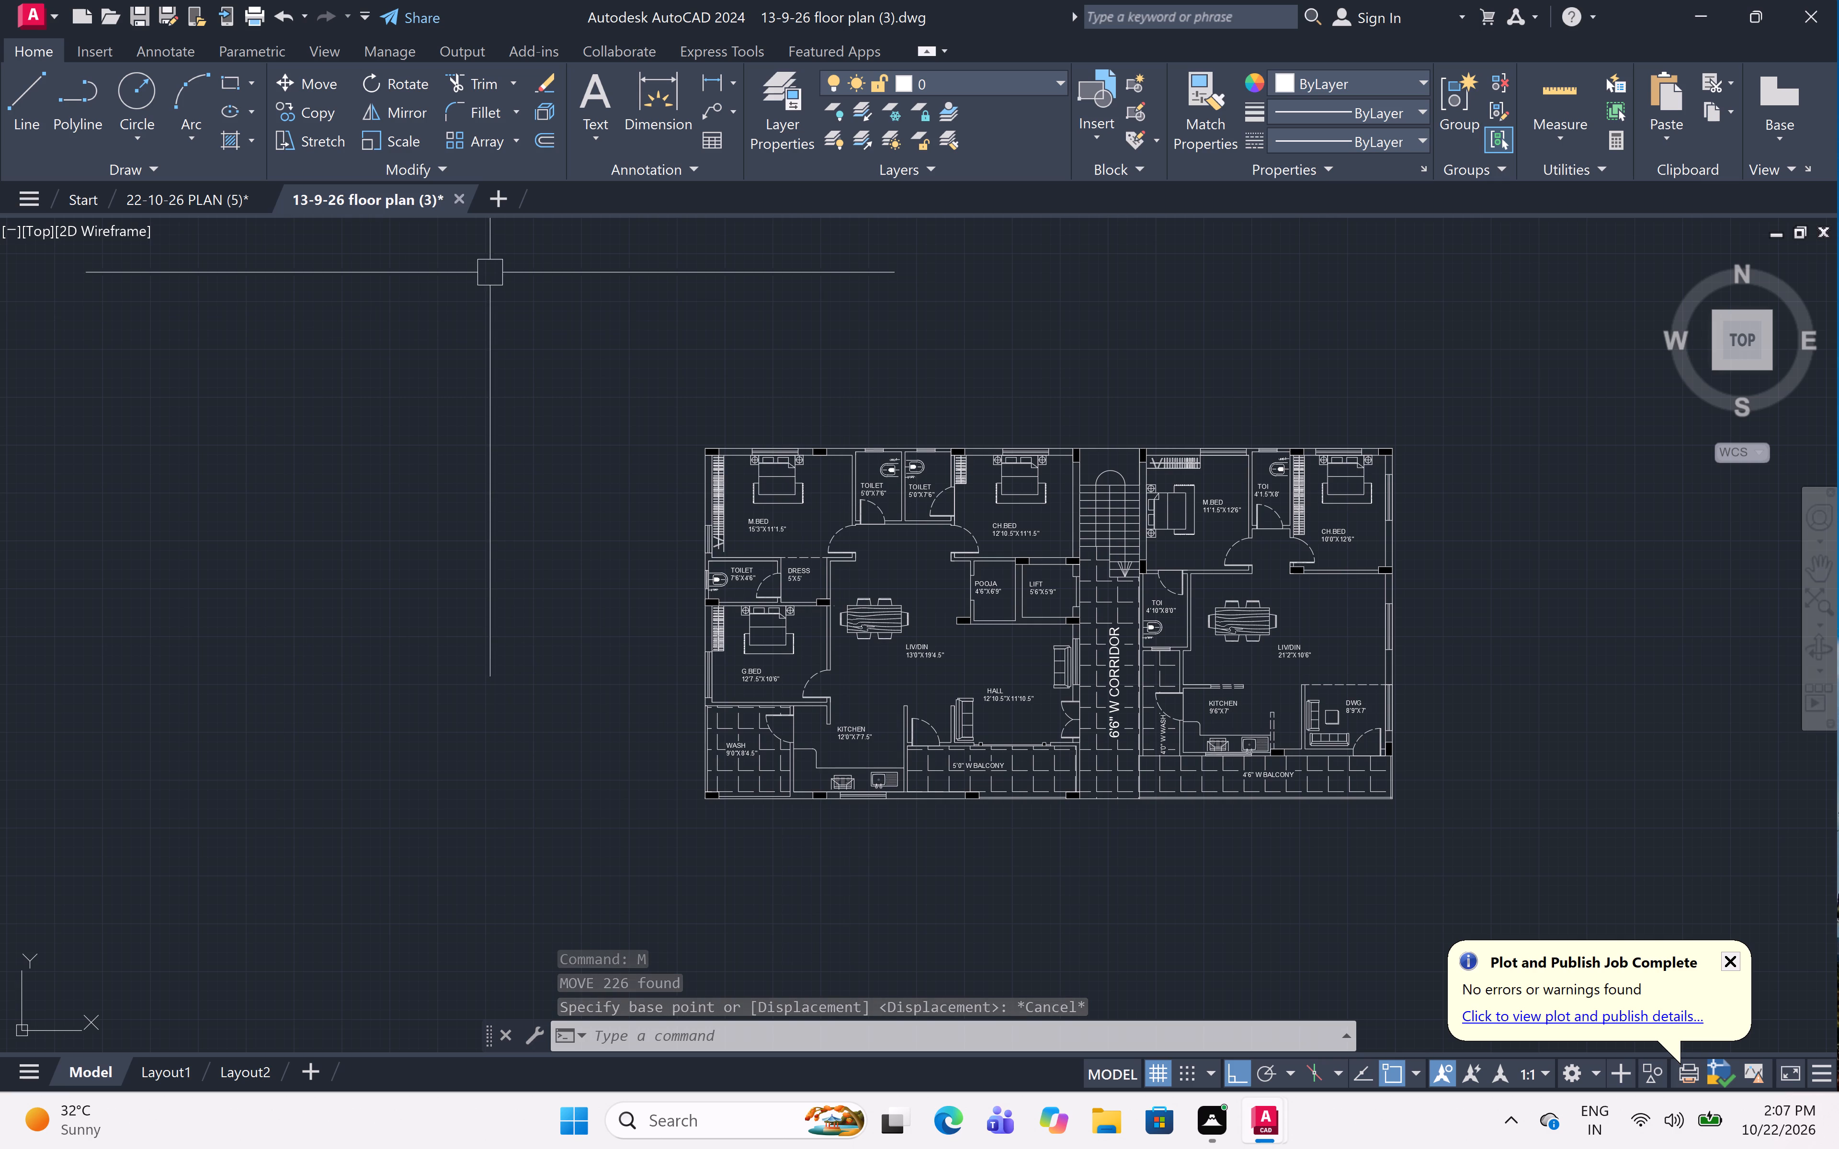
click(459, 203)
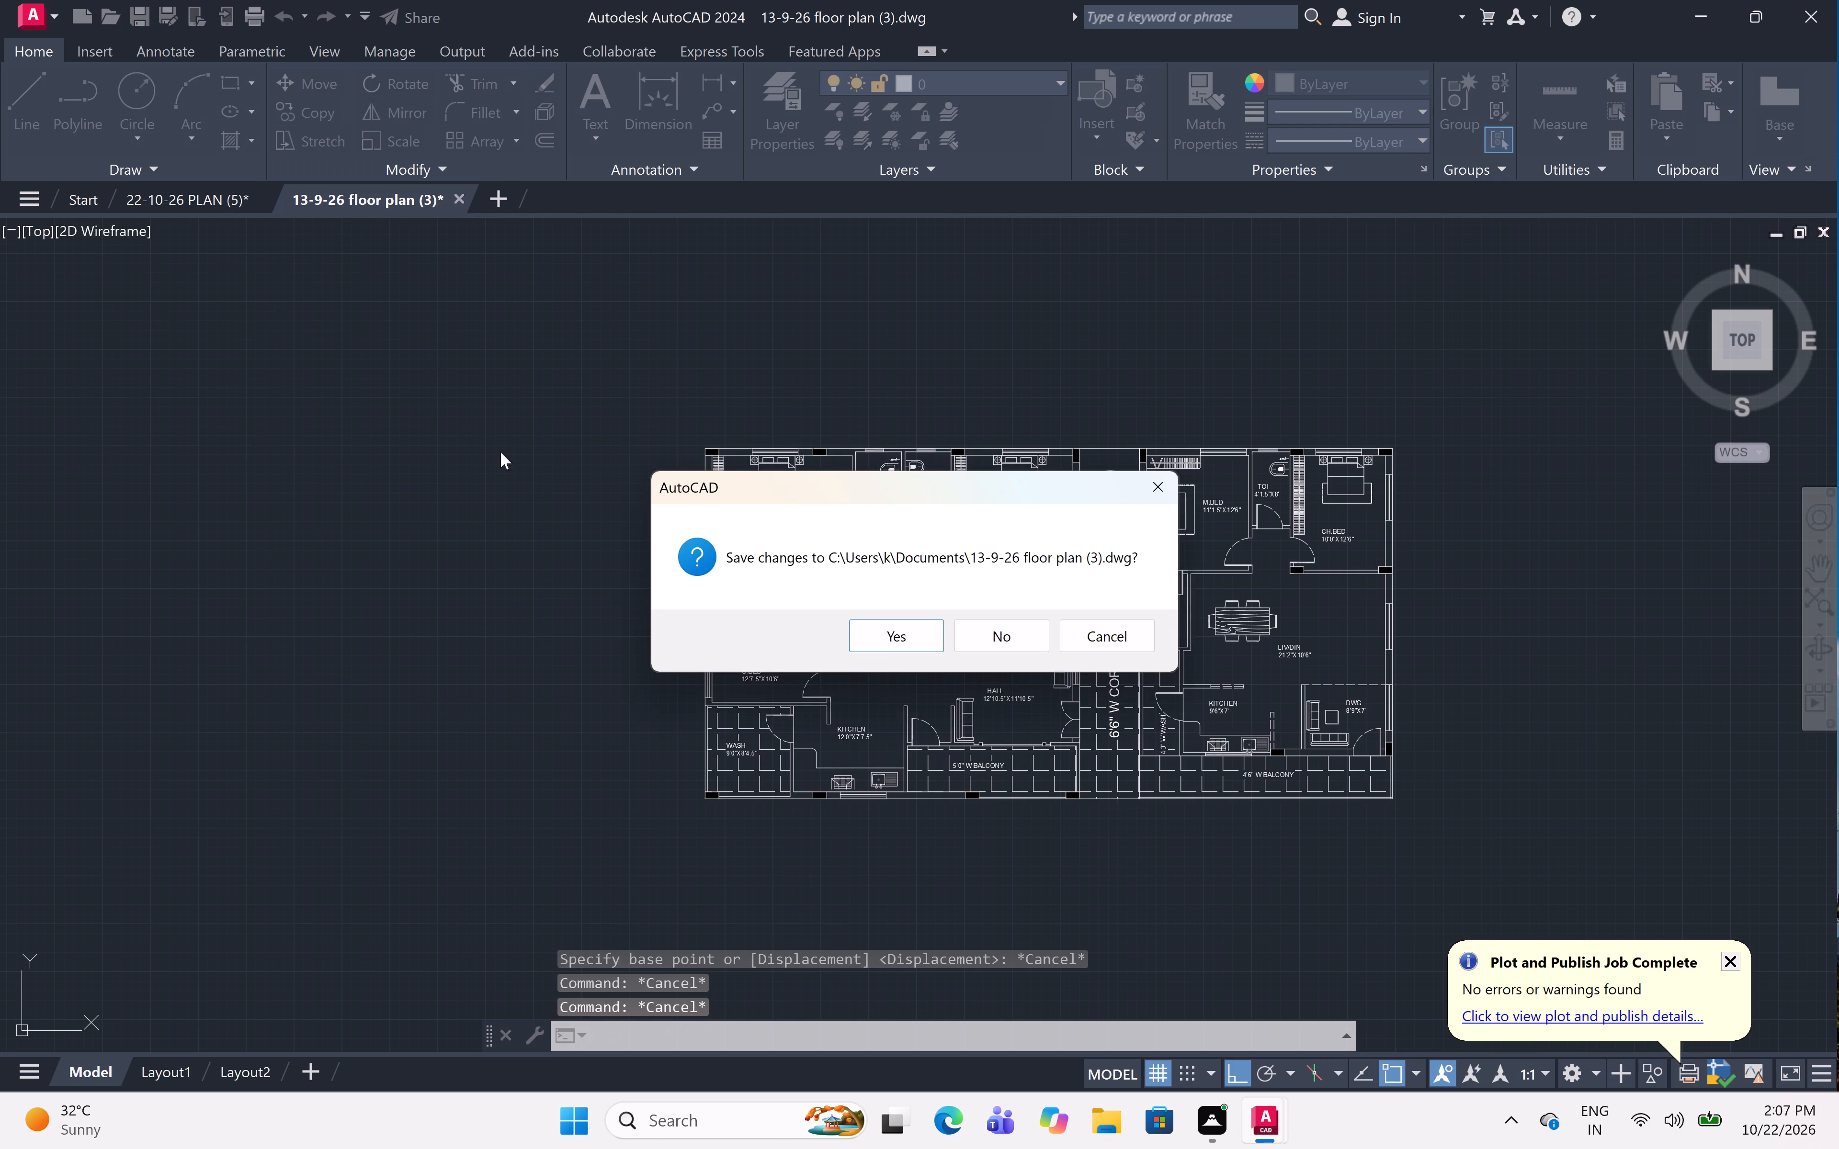
click(887, 650)
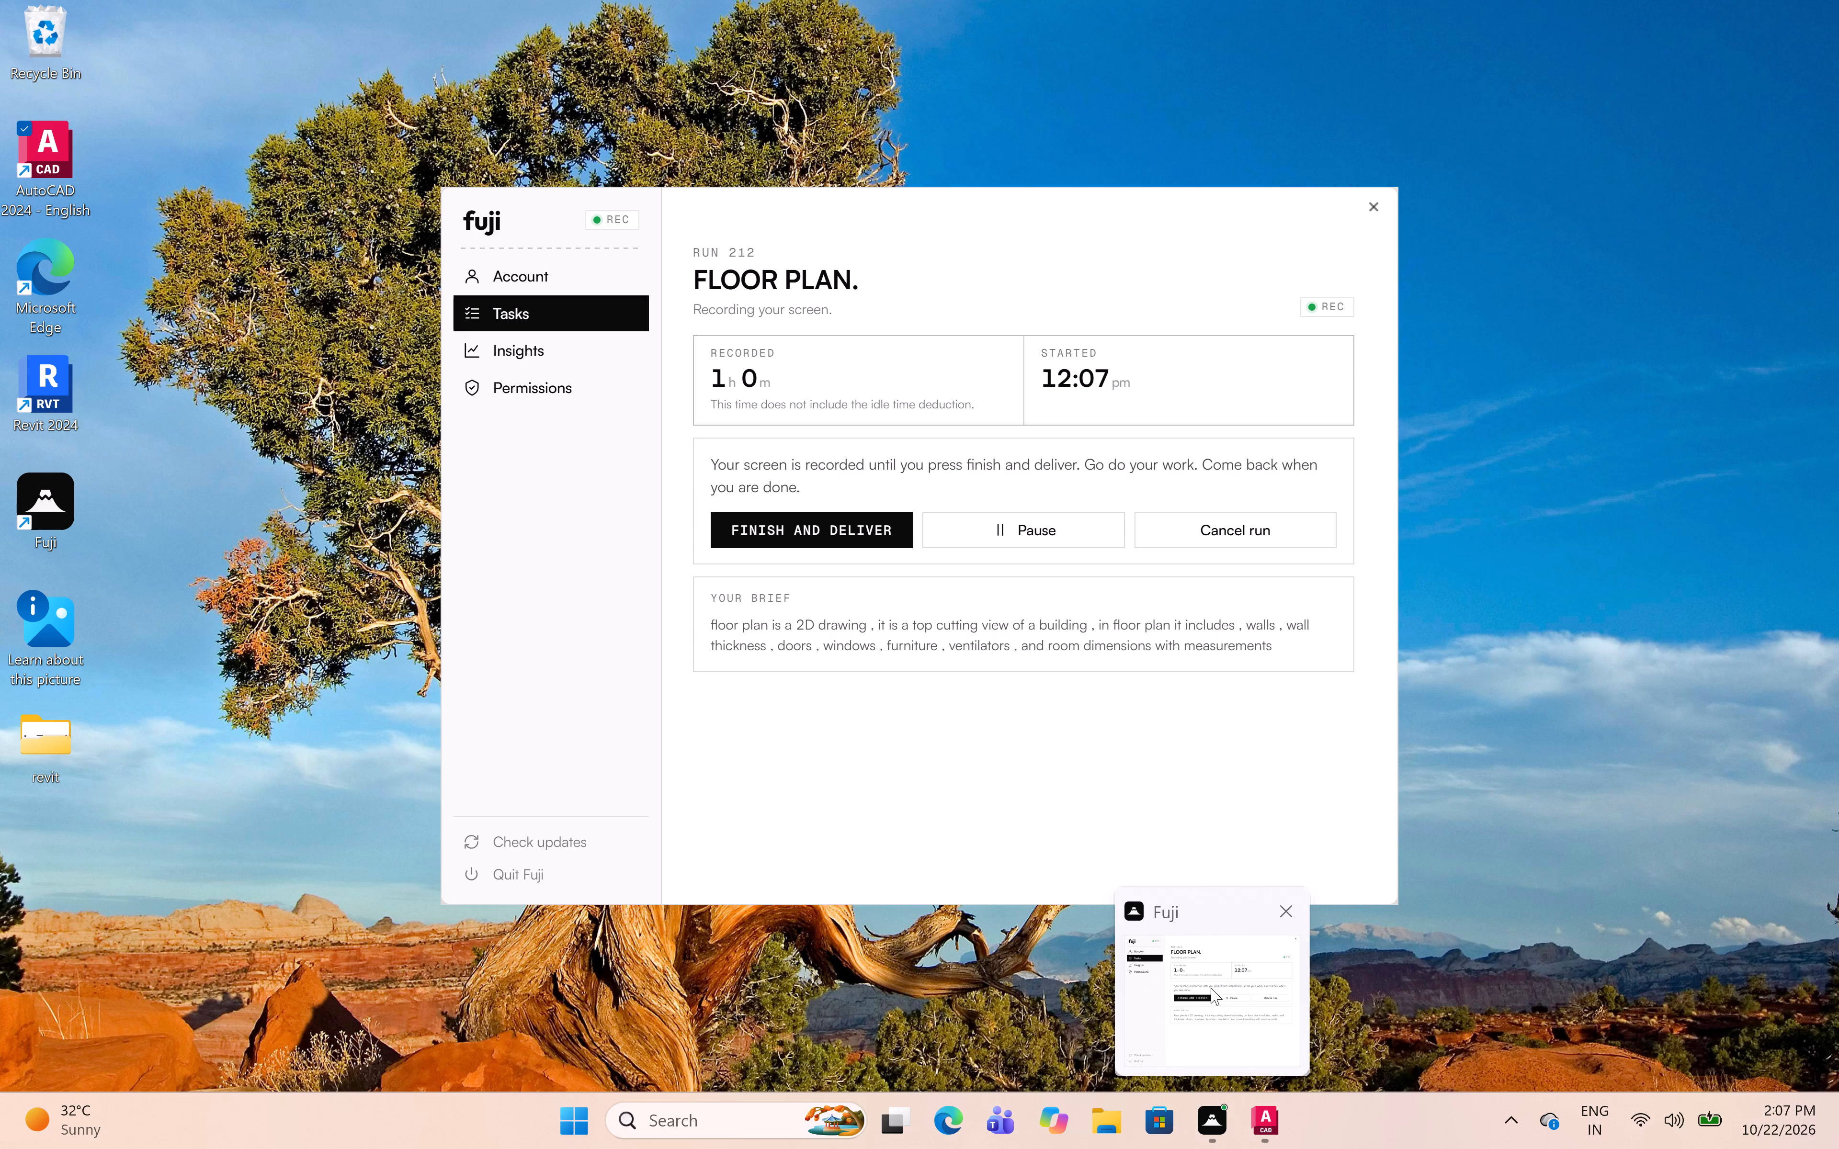
Scale the car in the 19'9"x16'0" Portico down slightly.
middle_drag(1122, 754, 861, 680)
scroll(867, 665, up, 1)
middle_drag(867, 664, 874, 758)
scroll(923, 760, up, 2)
click(919, 769)
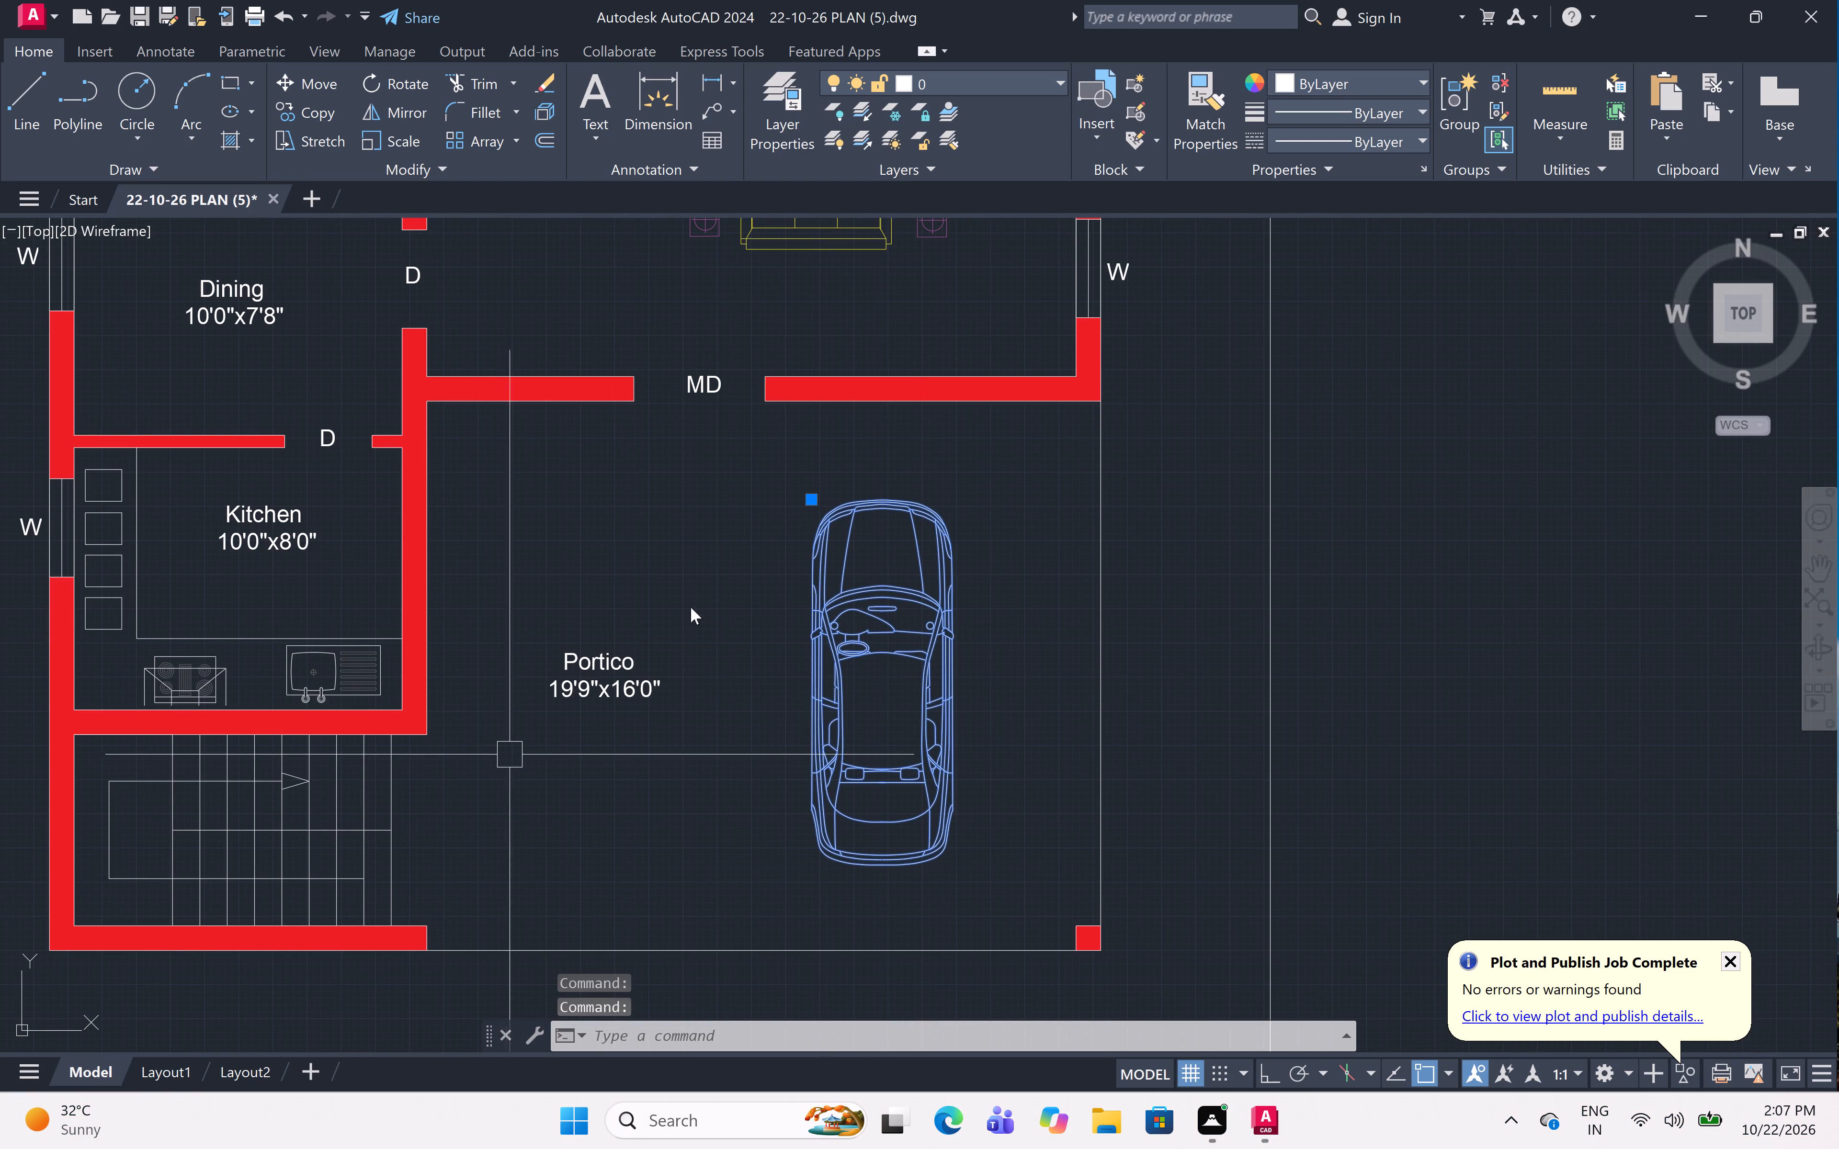
click(422, 143)
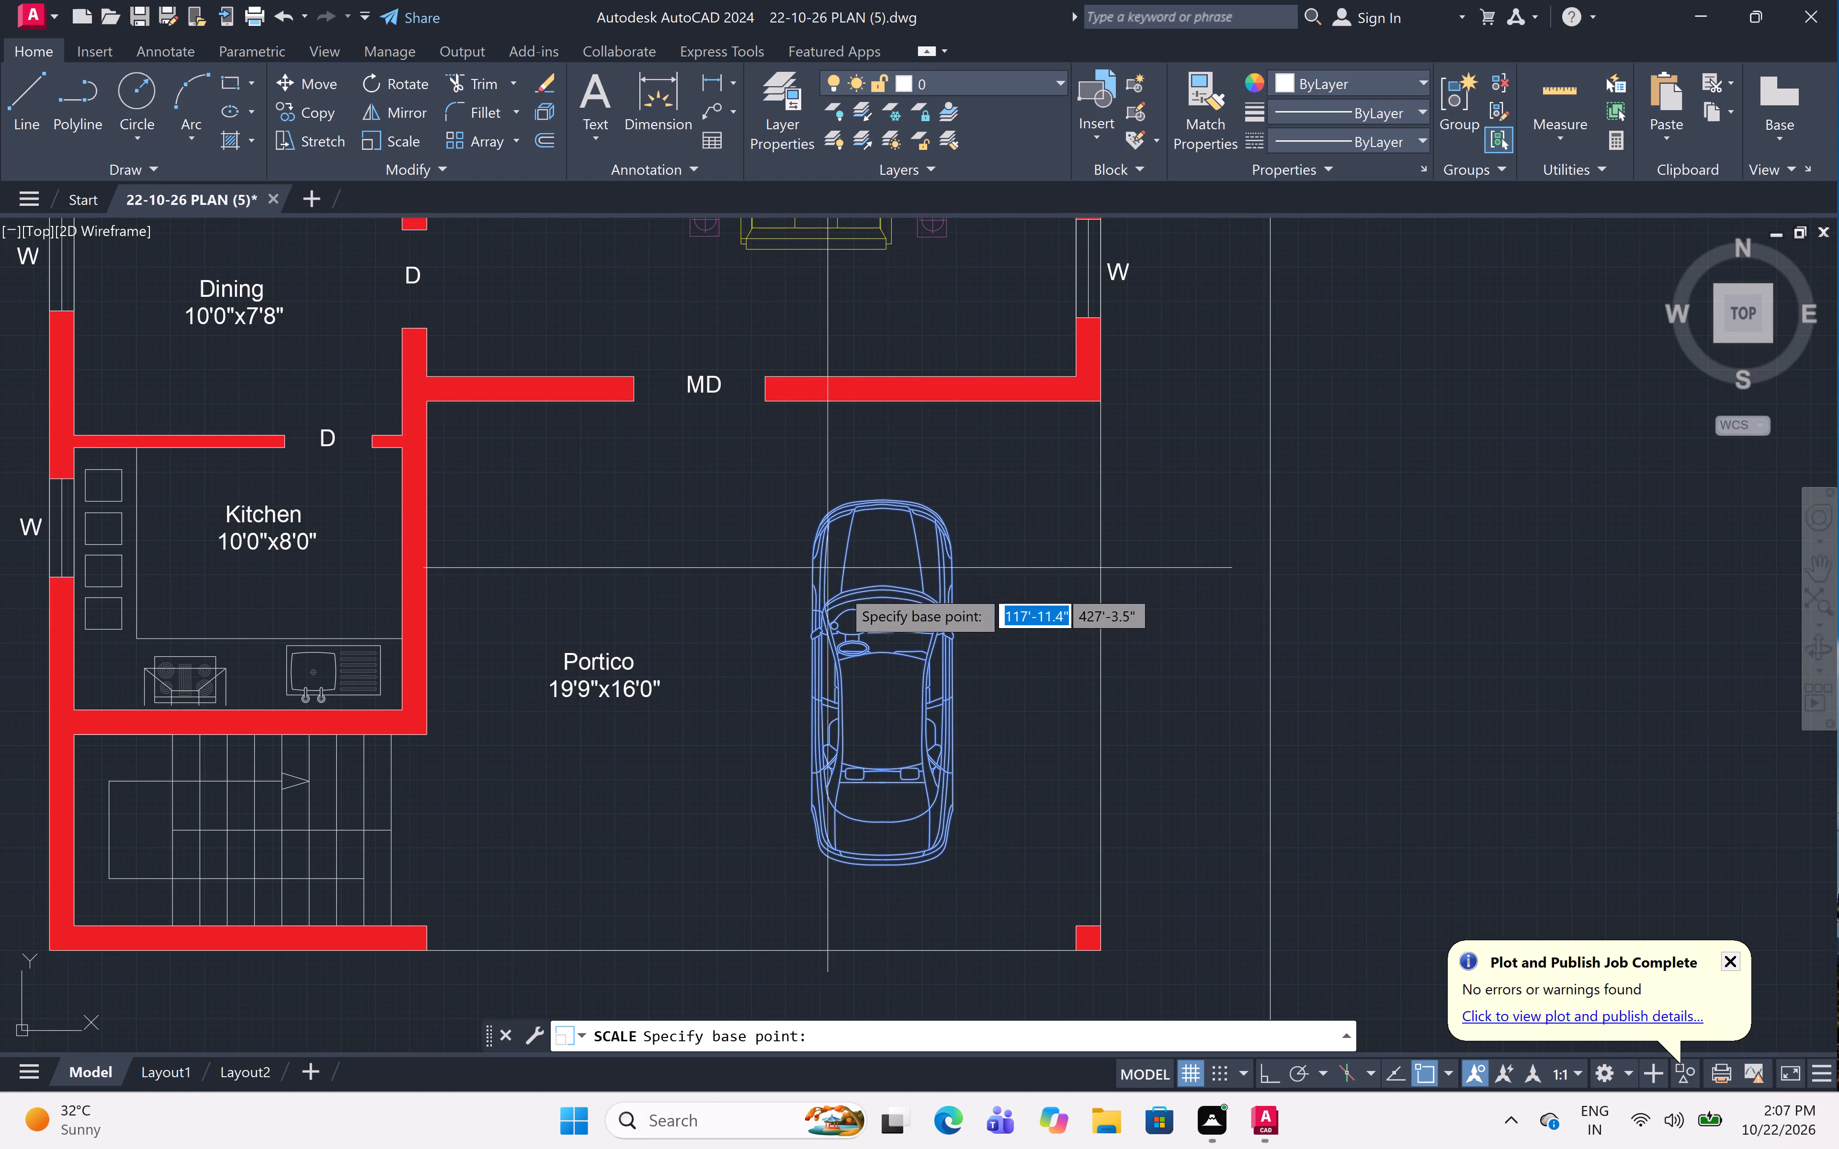
click(845, 604)
click(914, 746)
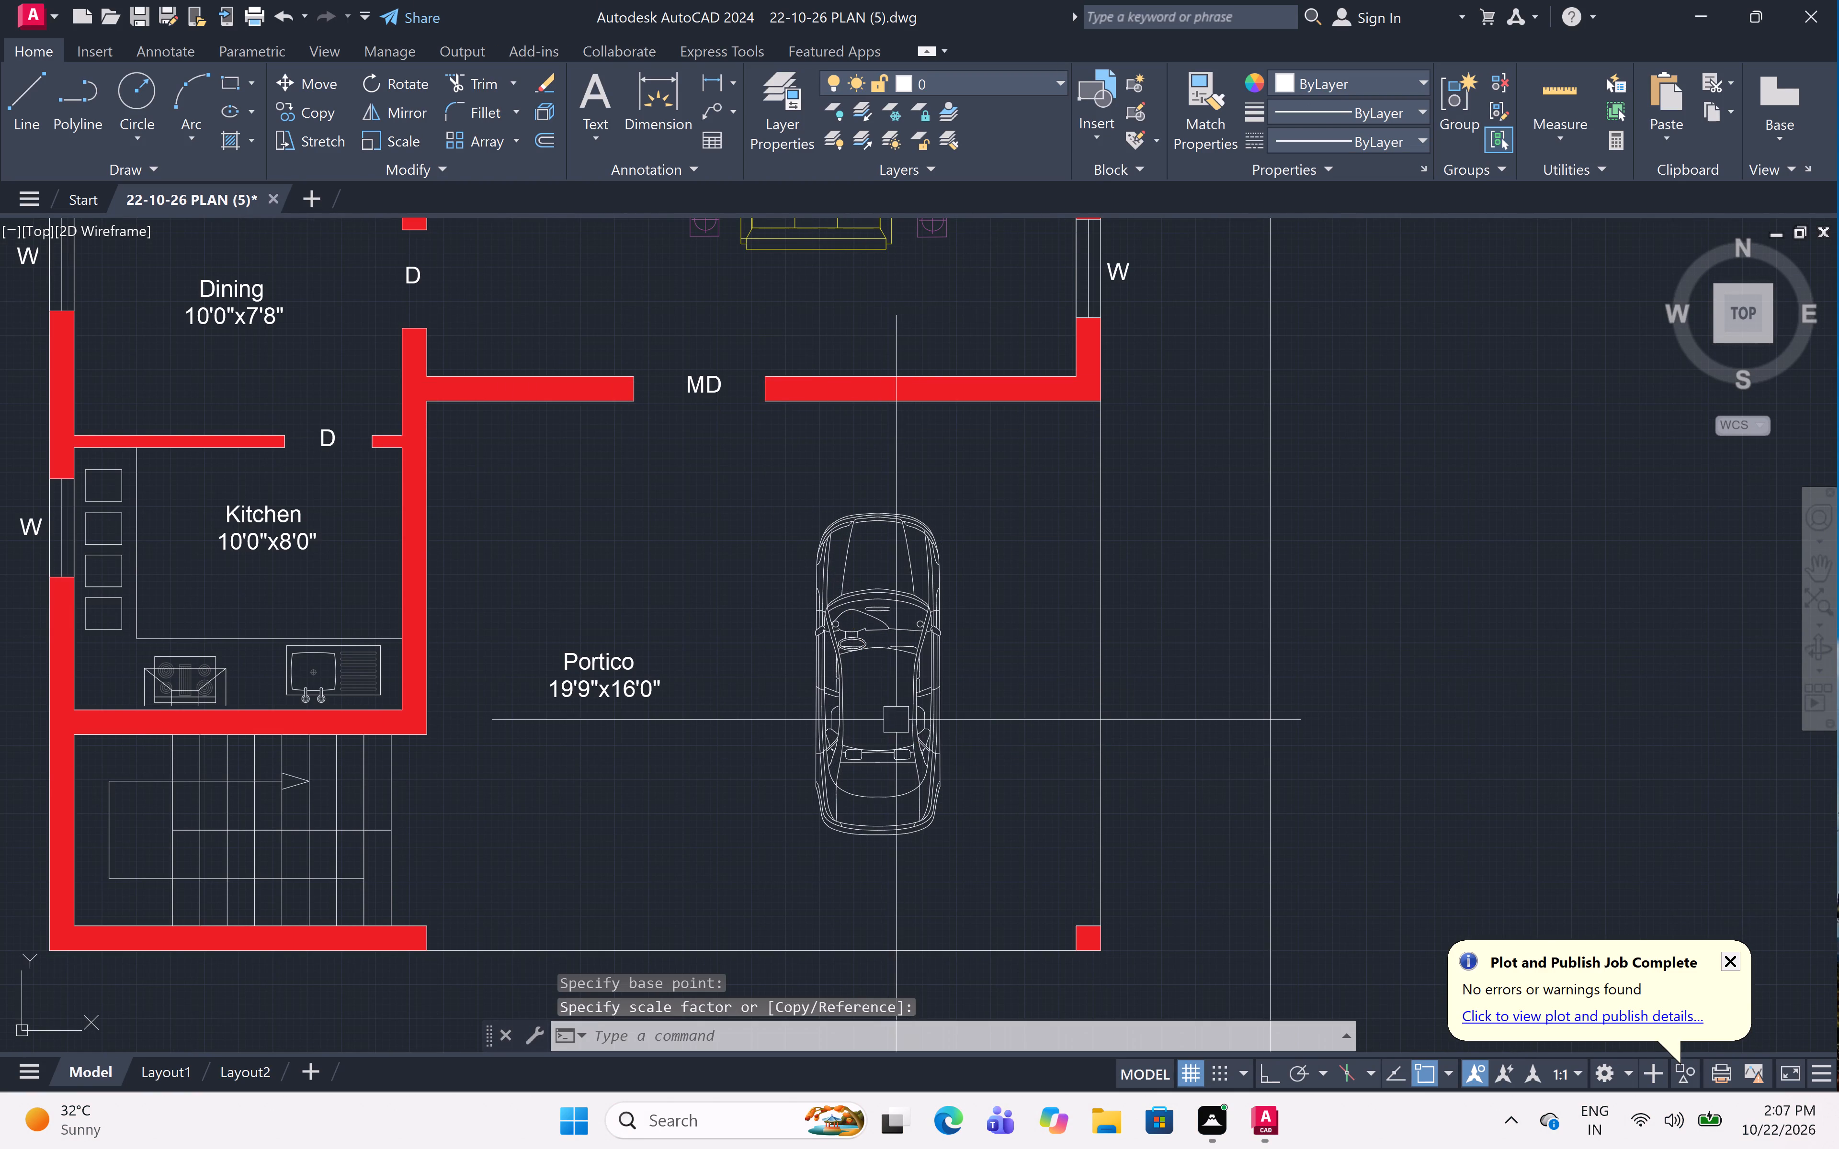
Move the car in the Portico slightly toward the front boundary line and the corner column.
click(896, 720)
click(737, 876)
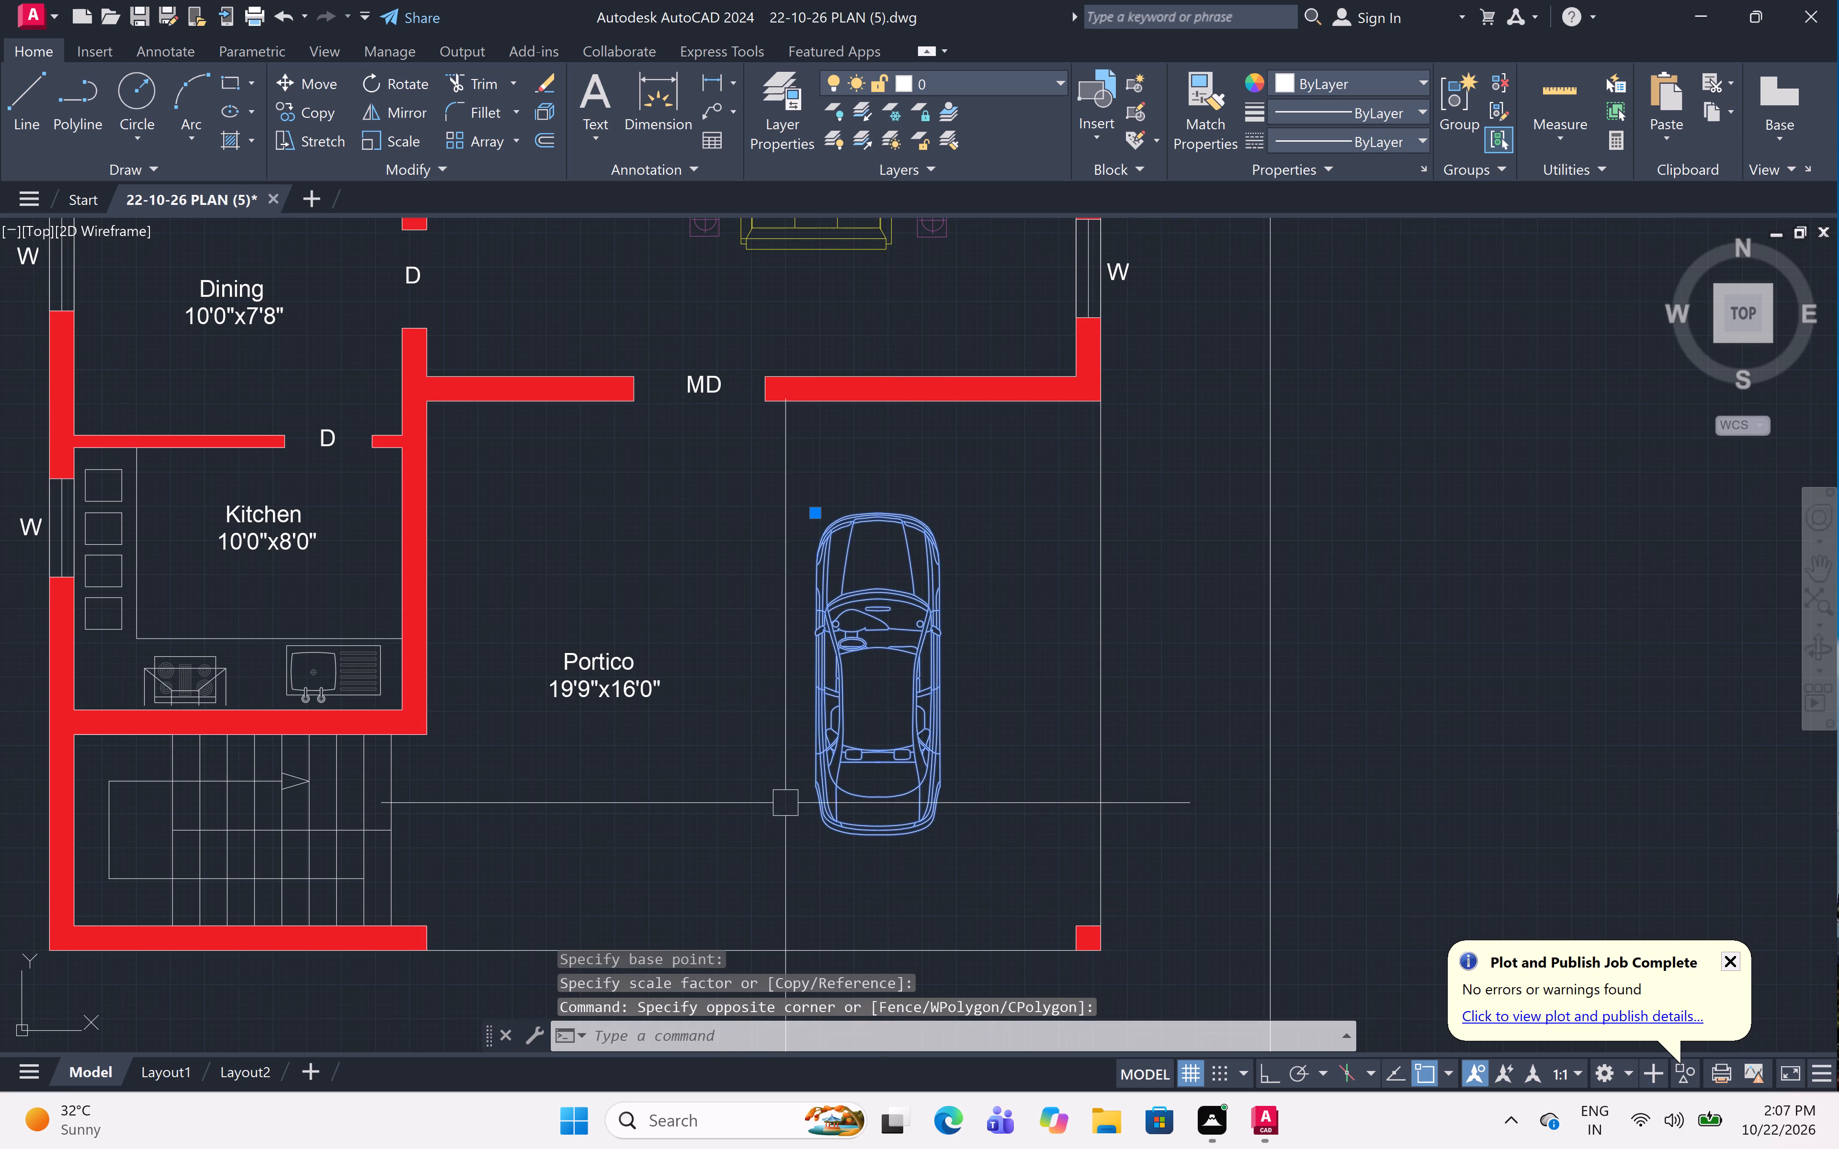
text(M)
key(space)
click(887, 753)
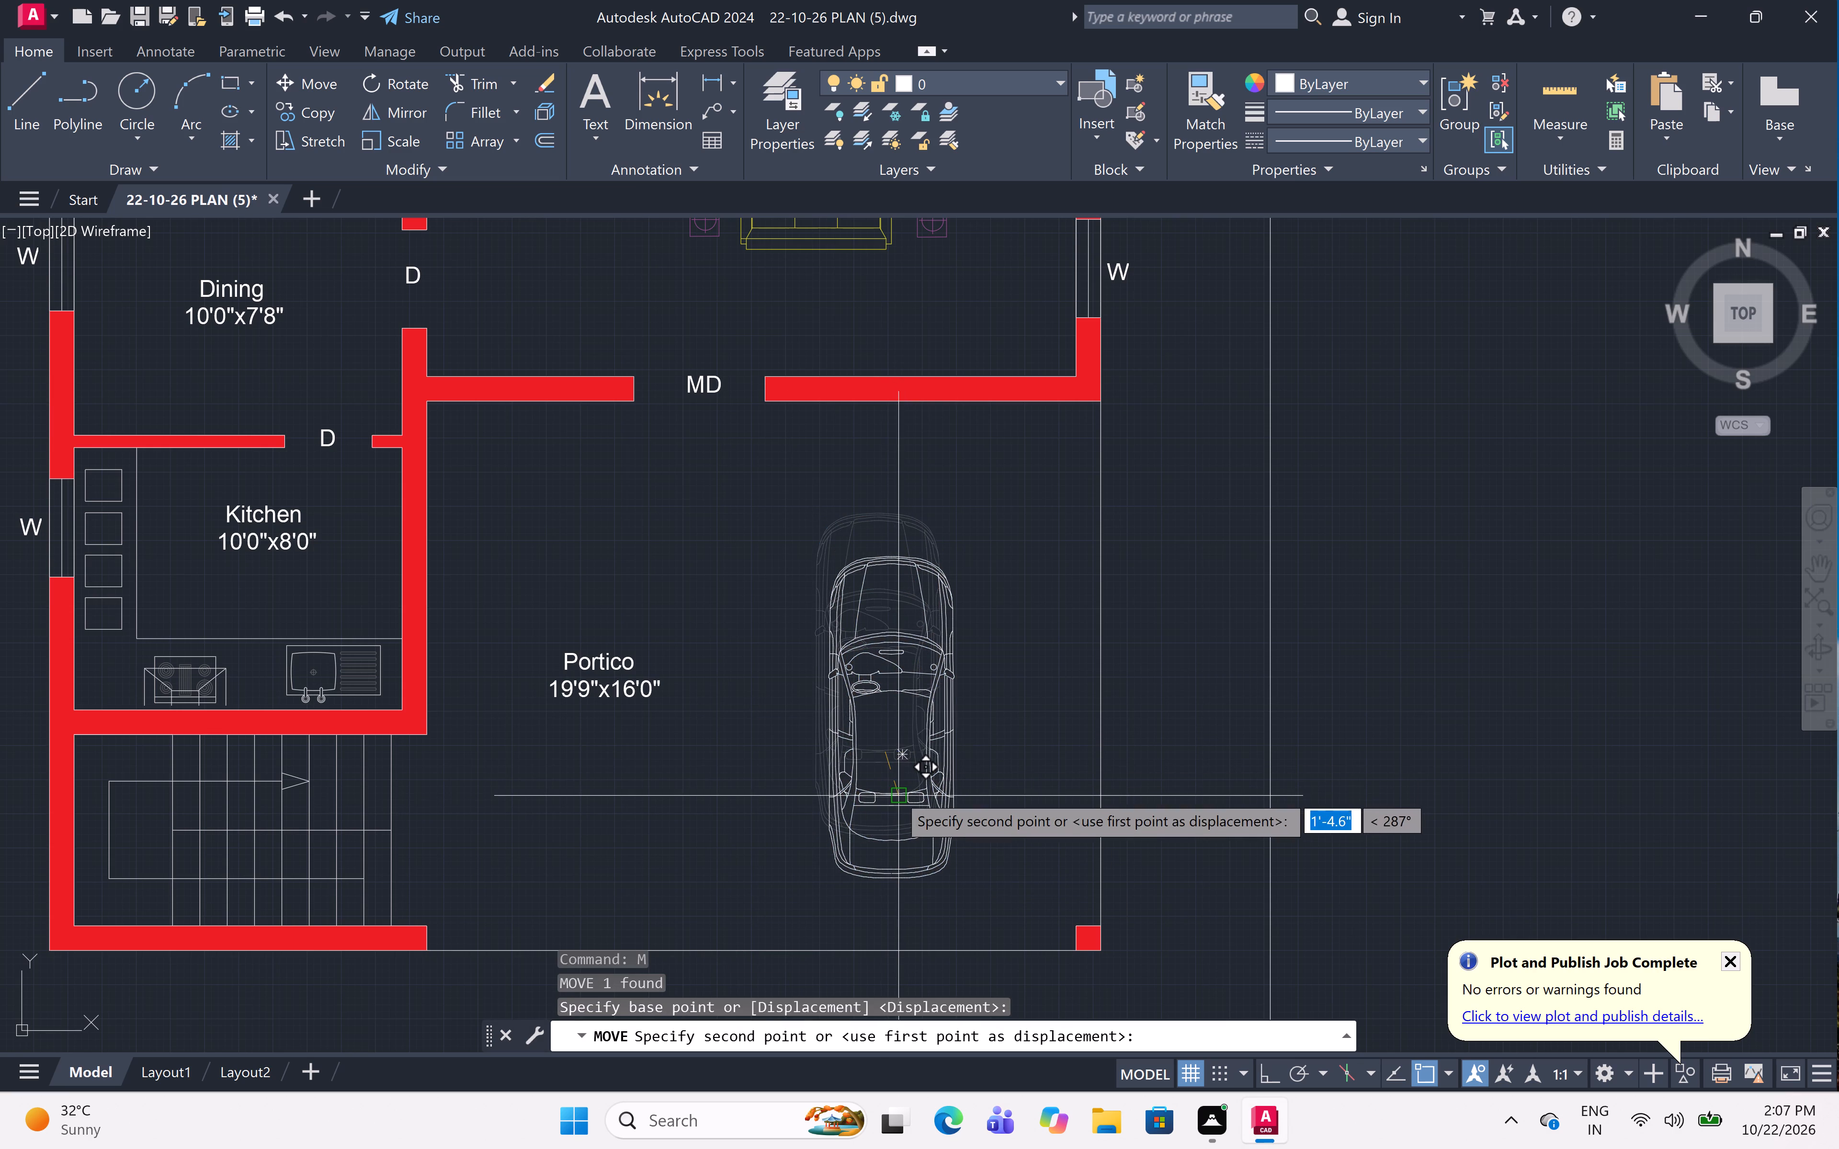
click(892, 790)
Add the multiline text MAIN GATE just inside the Portico's front boundary line, between the stair wall and the corner column.
scroll(902, 725, down, 1)
middle_drag(858, 857, 851, 849)
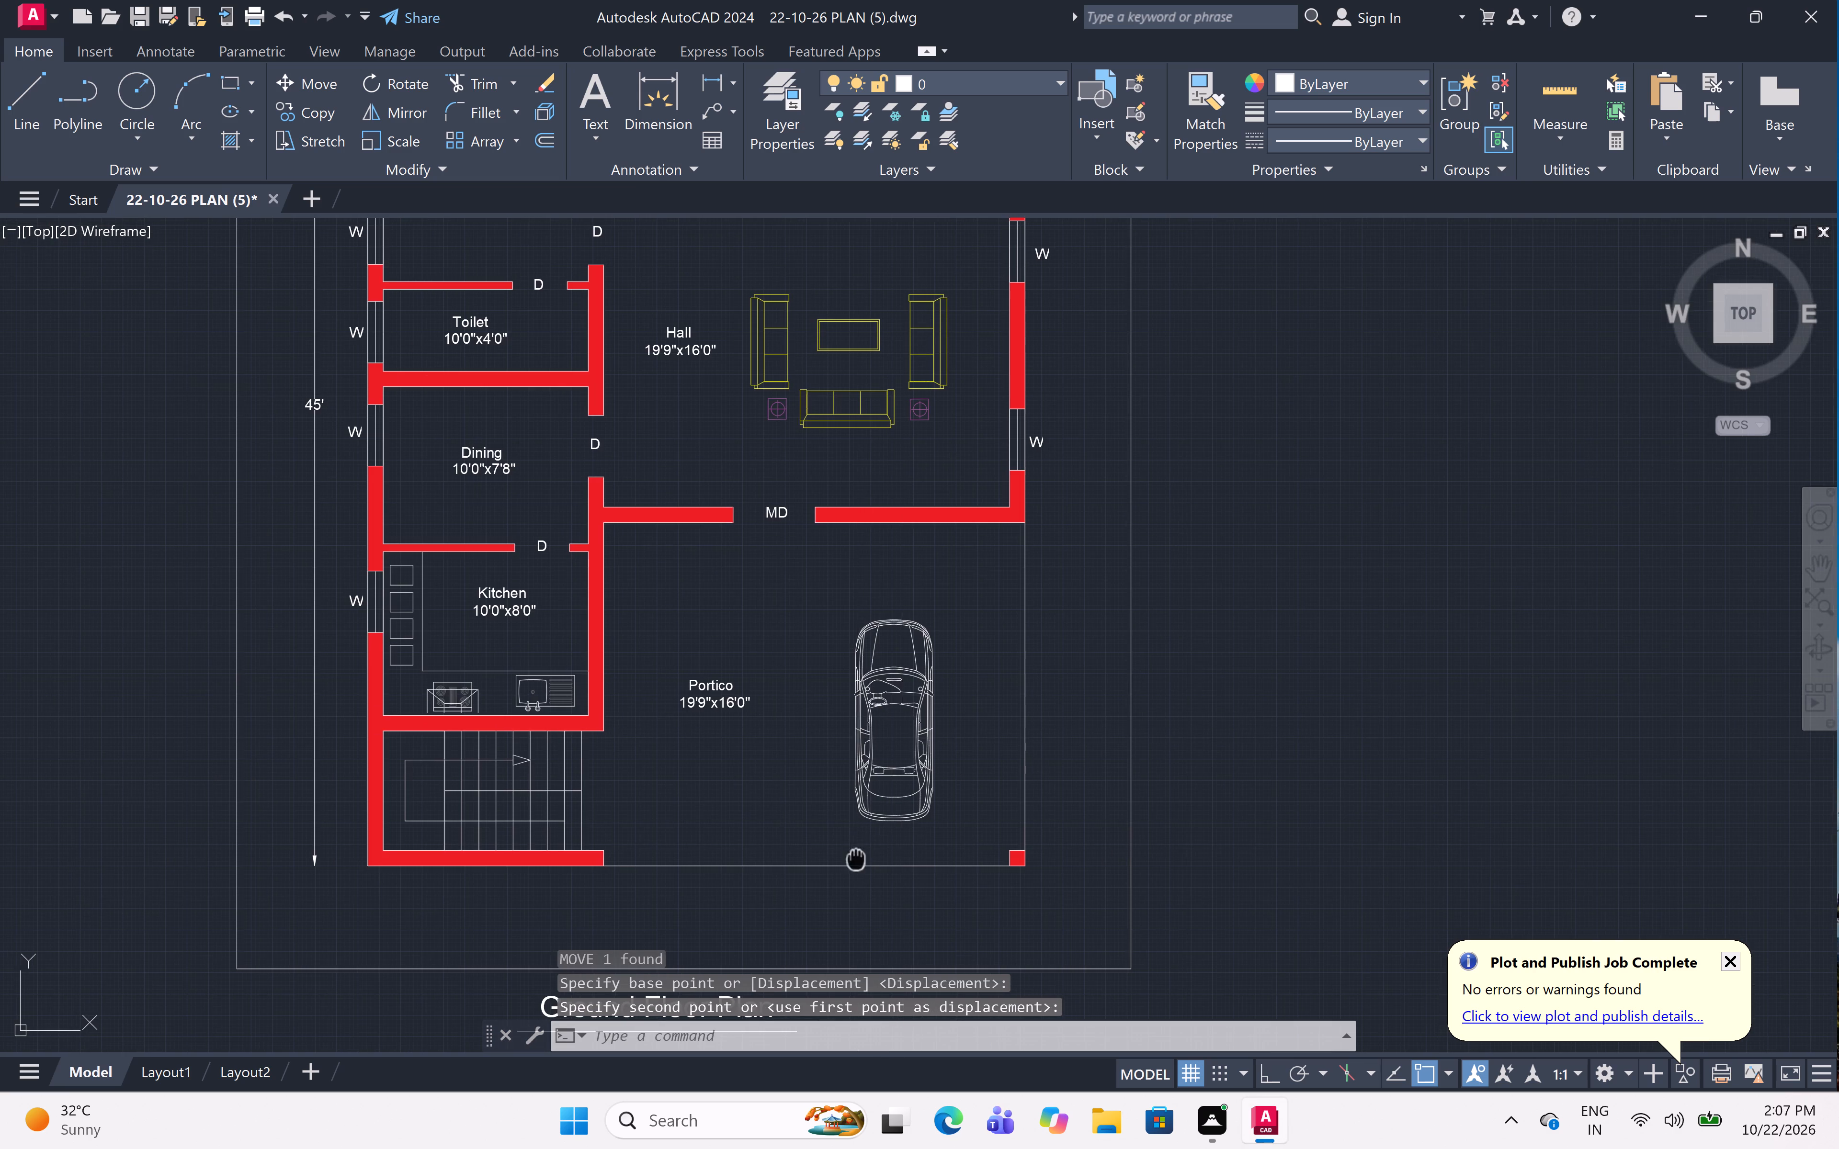
middle_drag(851, 849, 836, 770)
scroll(827, 802, up, 2)
key(m)
text(T)
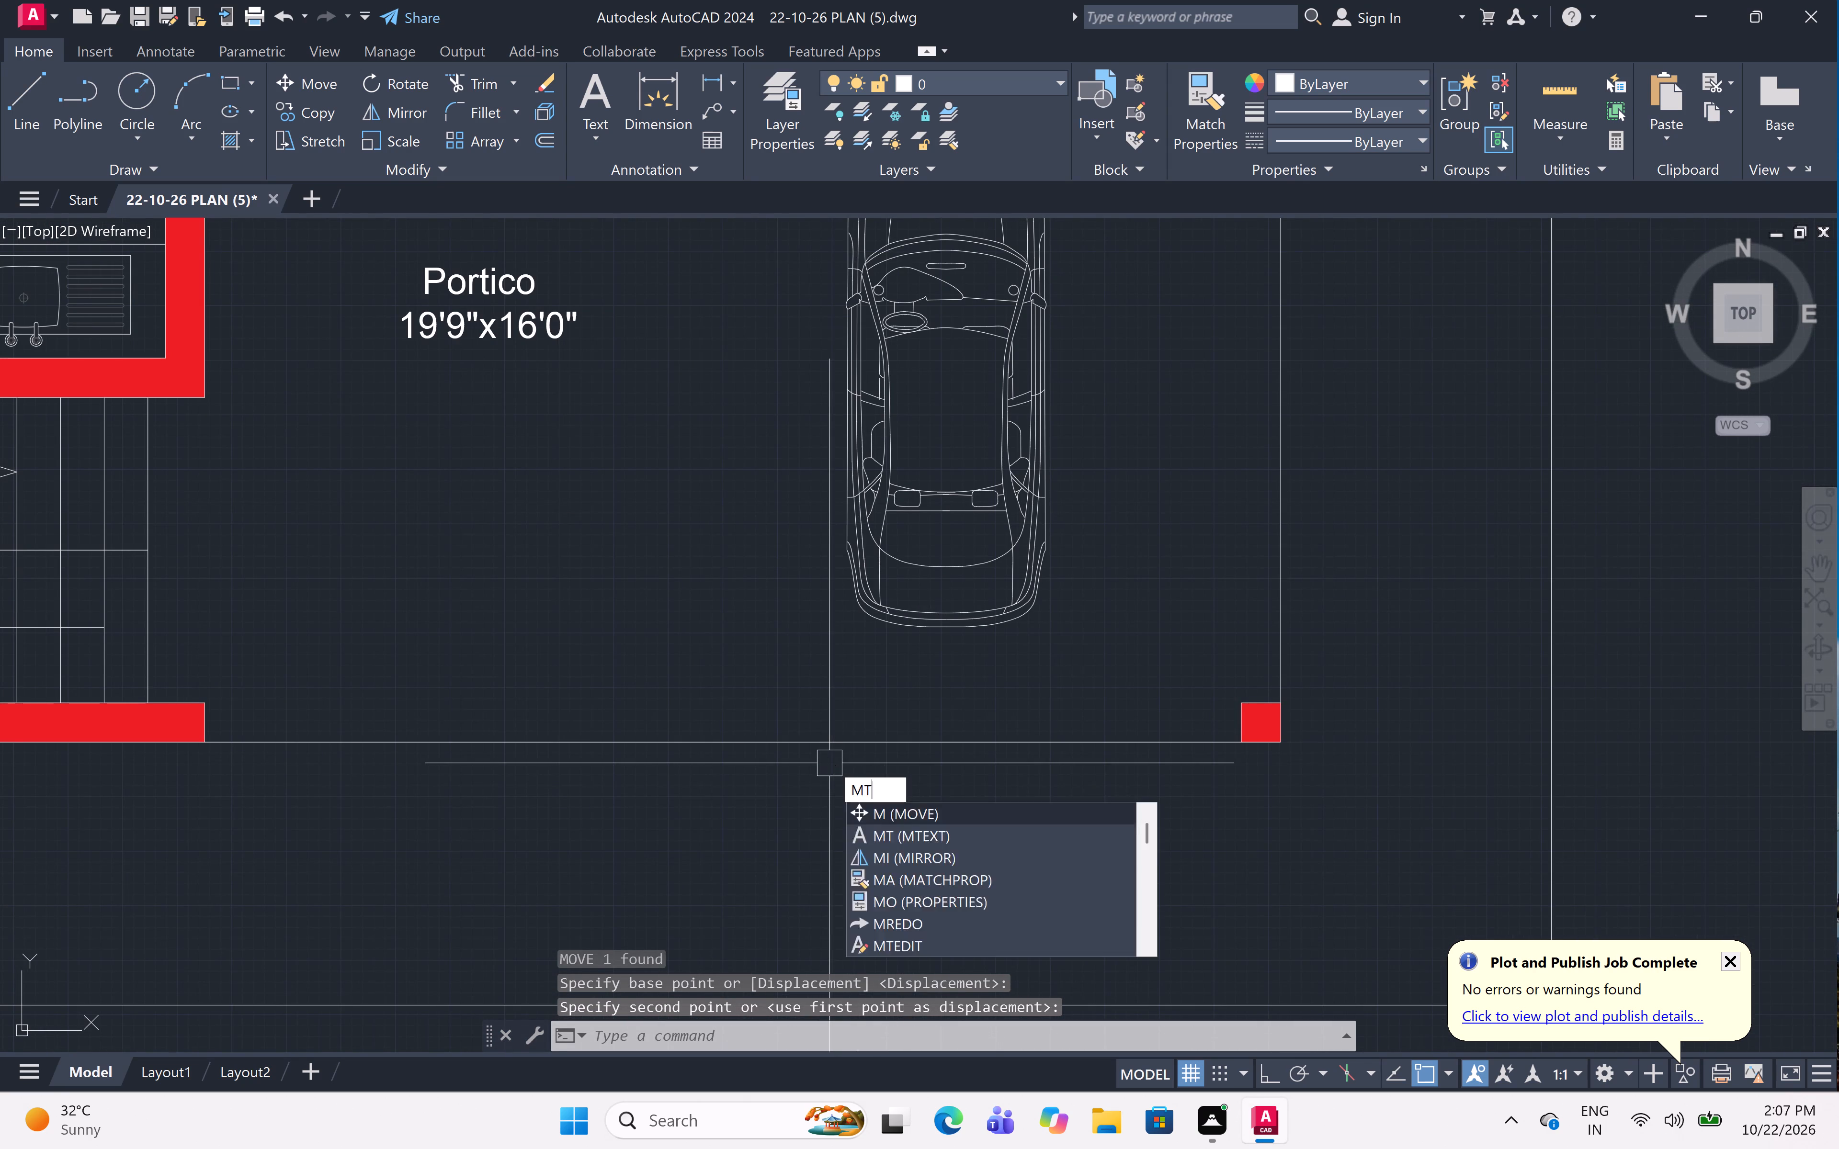
key(space)
click(585, 694)
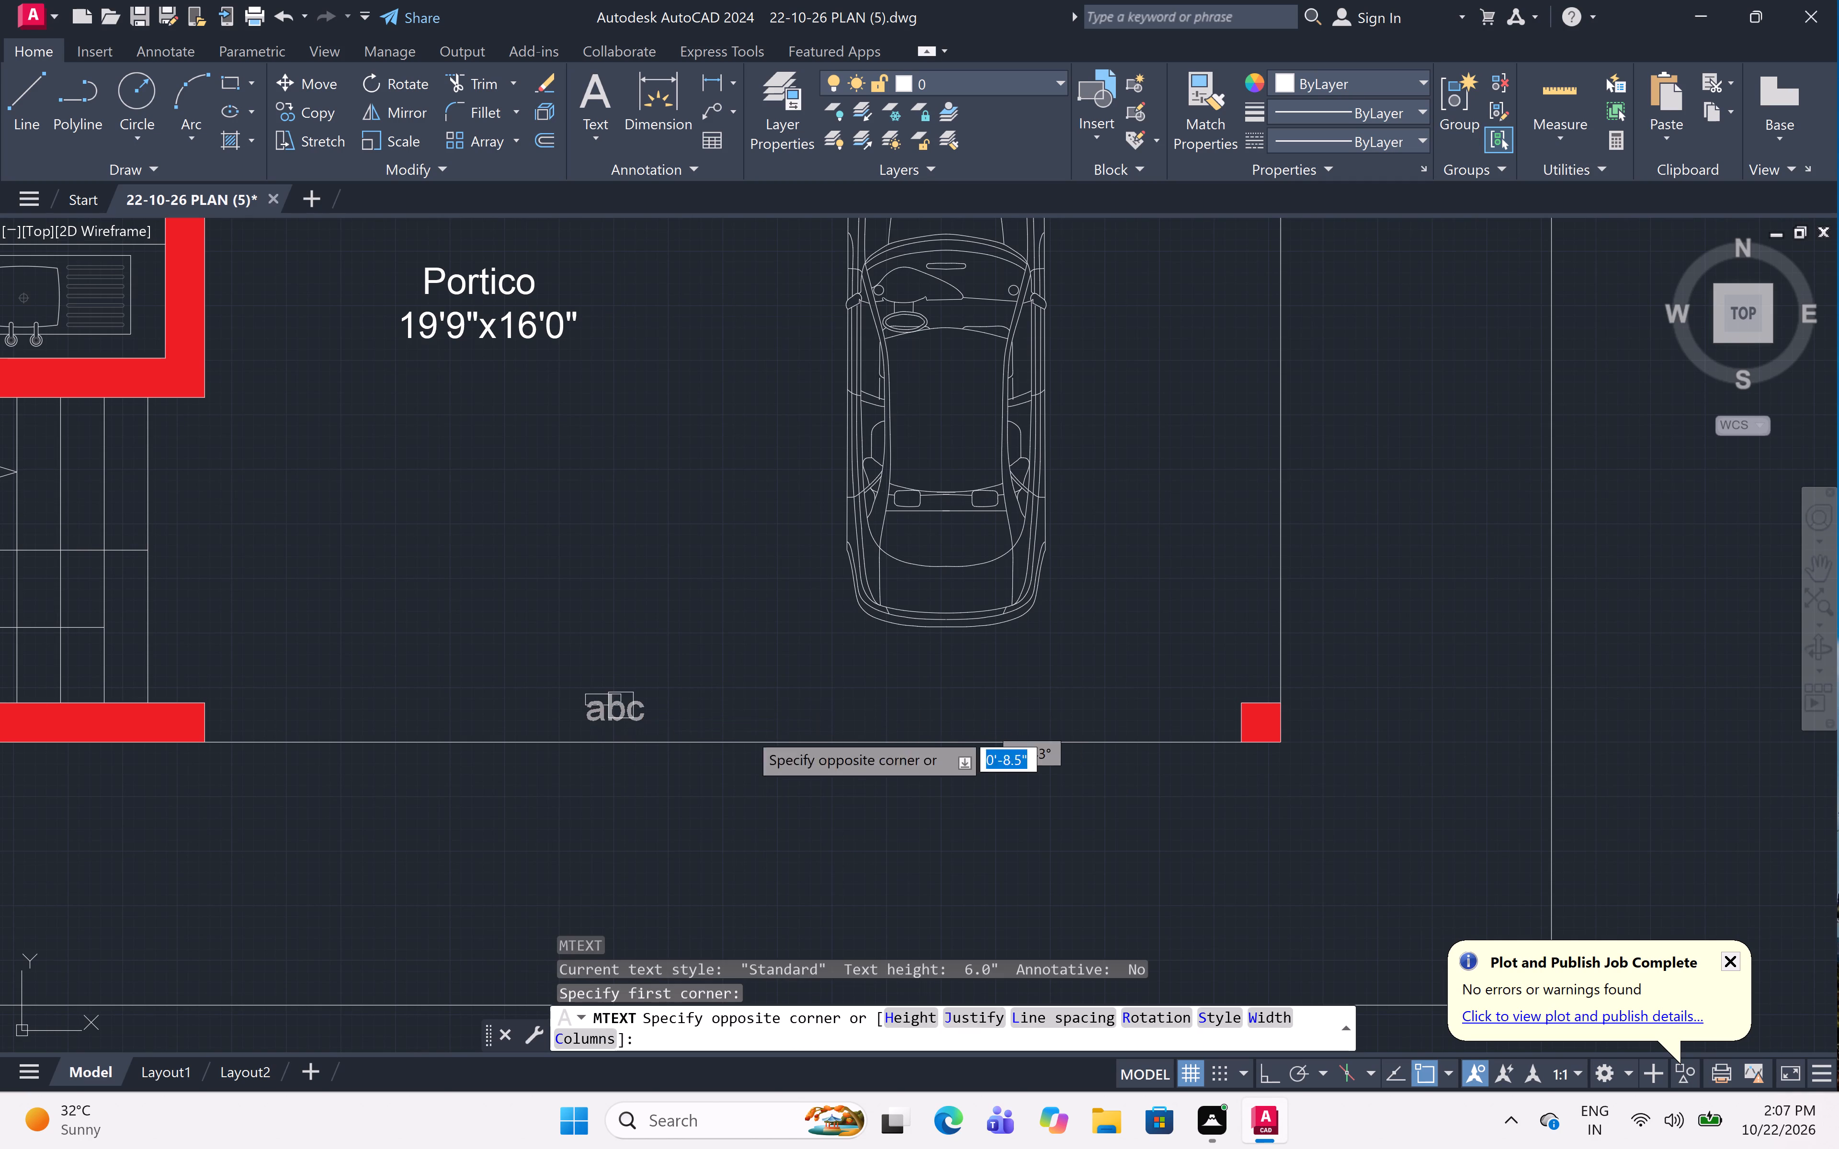
click(873, 733)
text(MAIM)
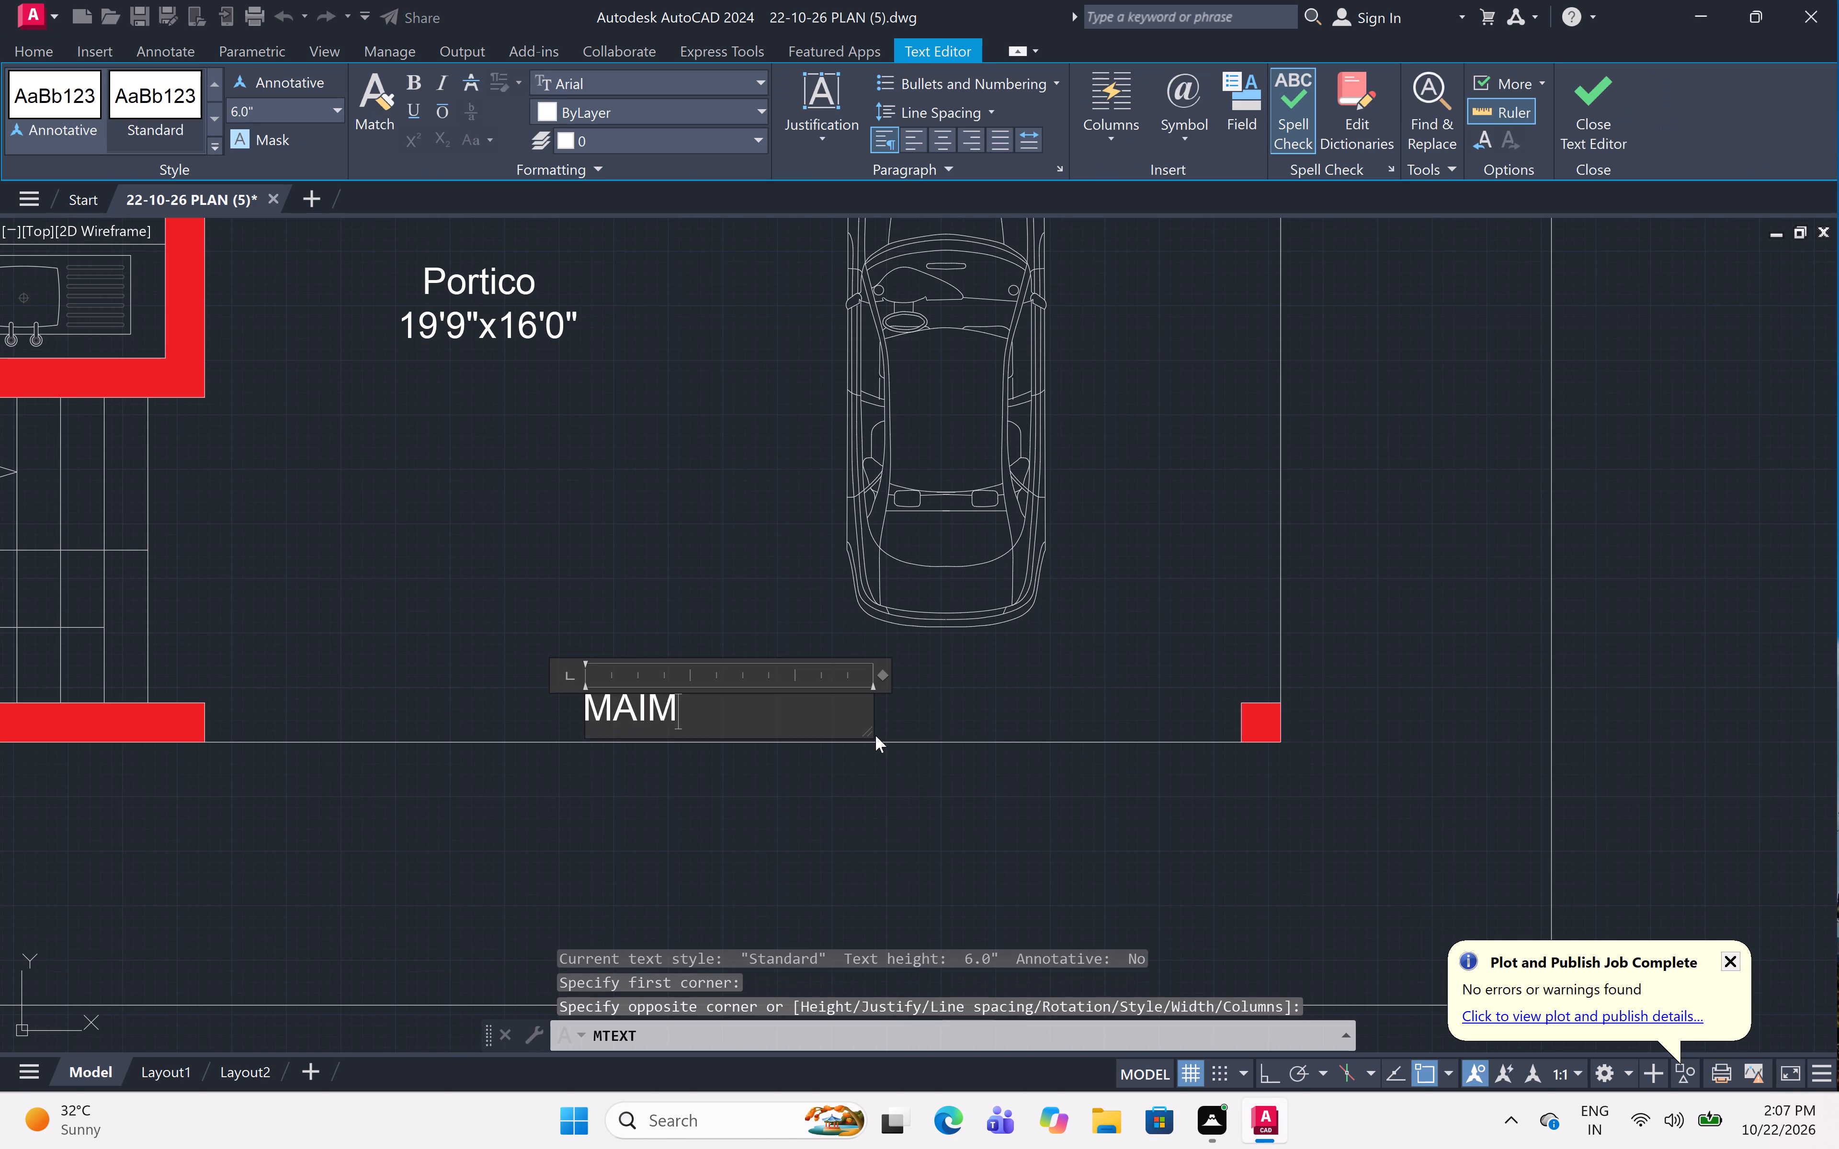
key(BackSpace)
text(N)
key(space)
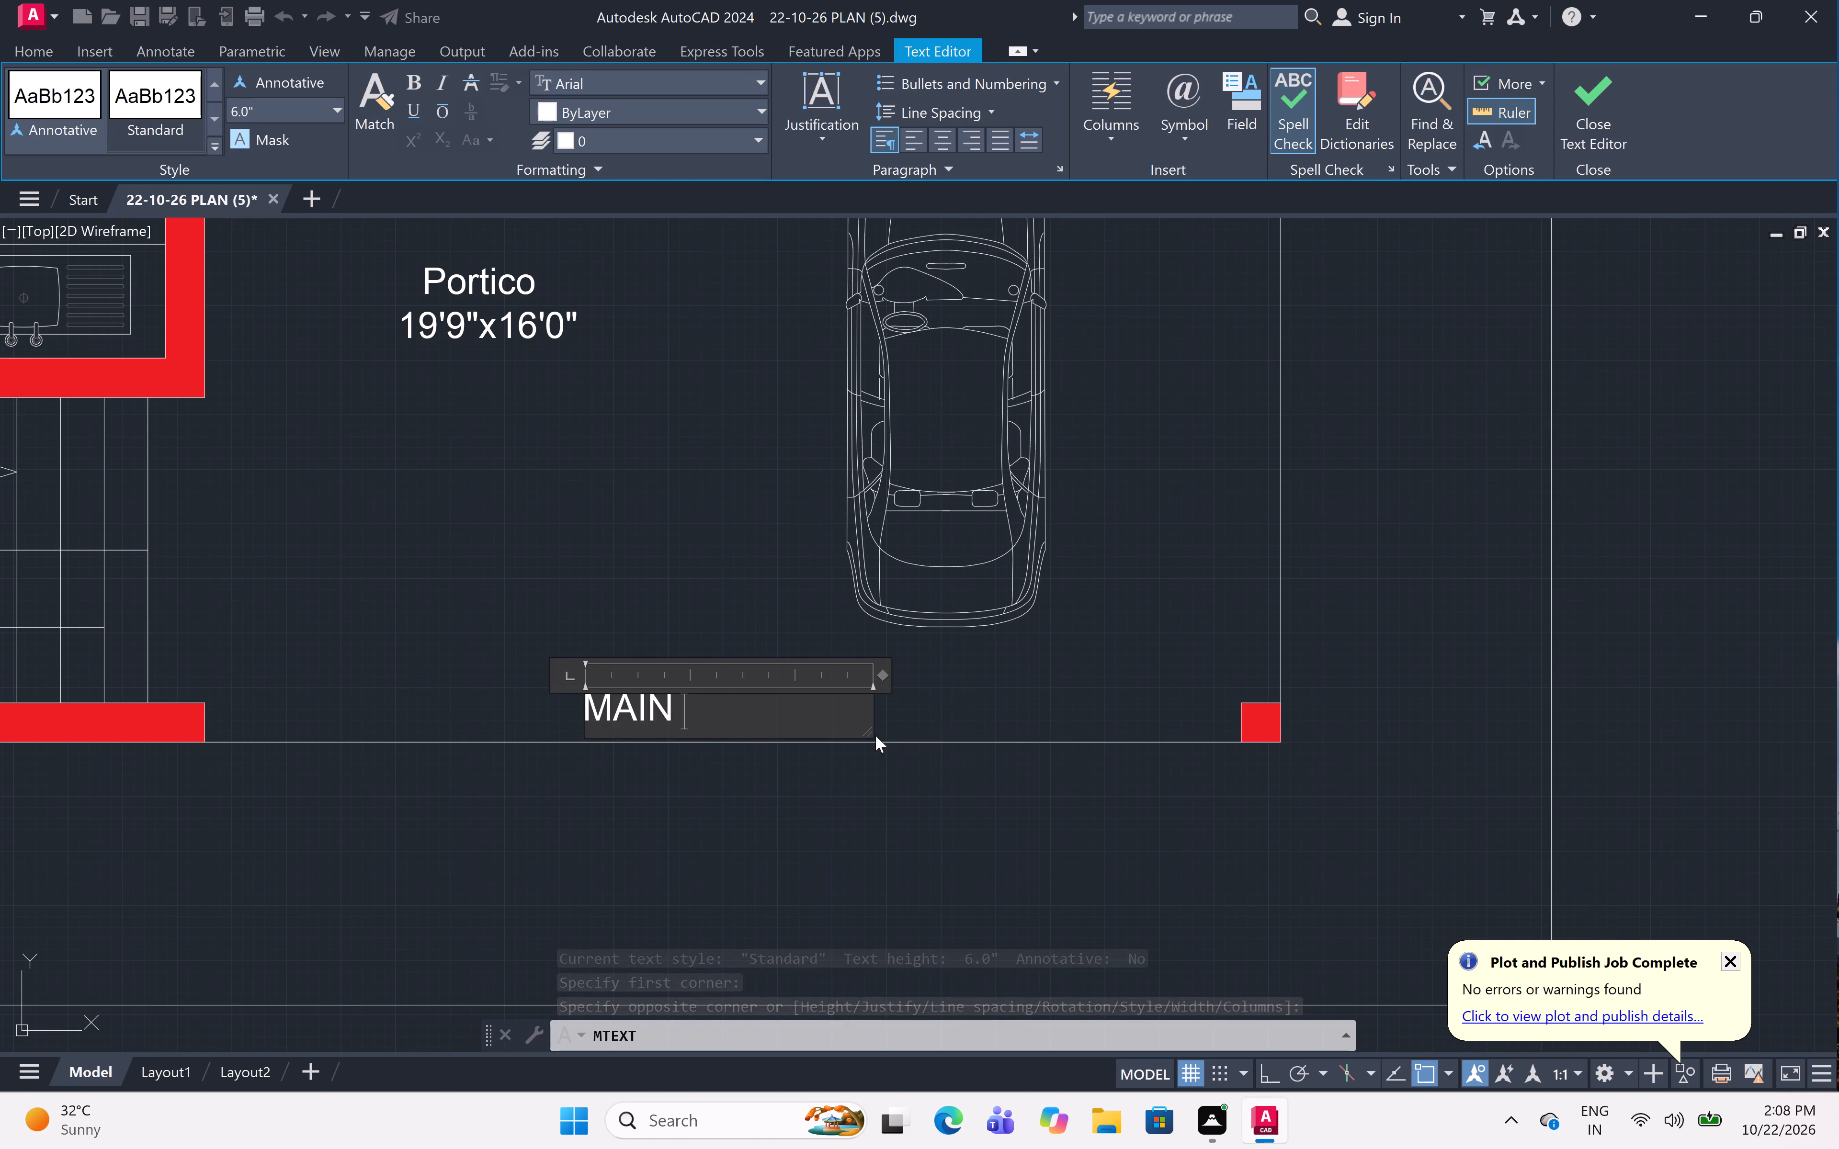
text(GATE)
click(828, 789)
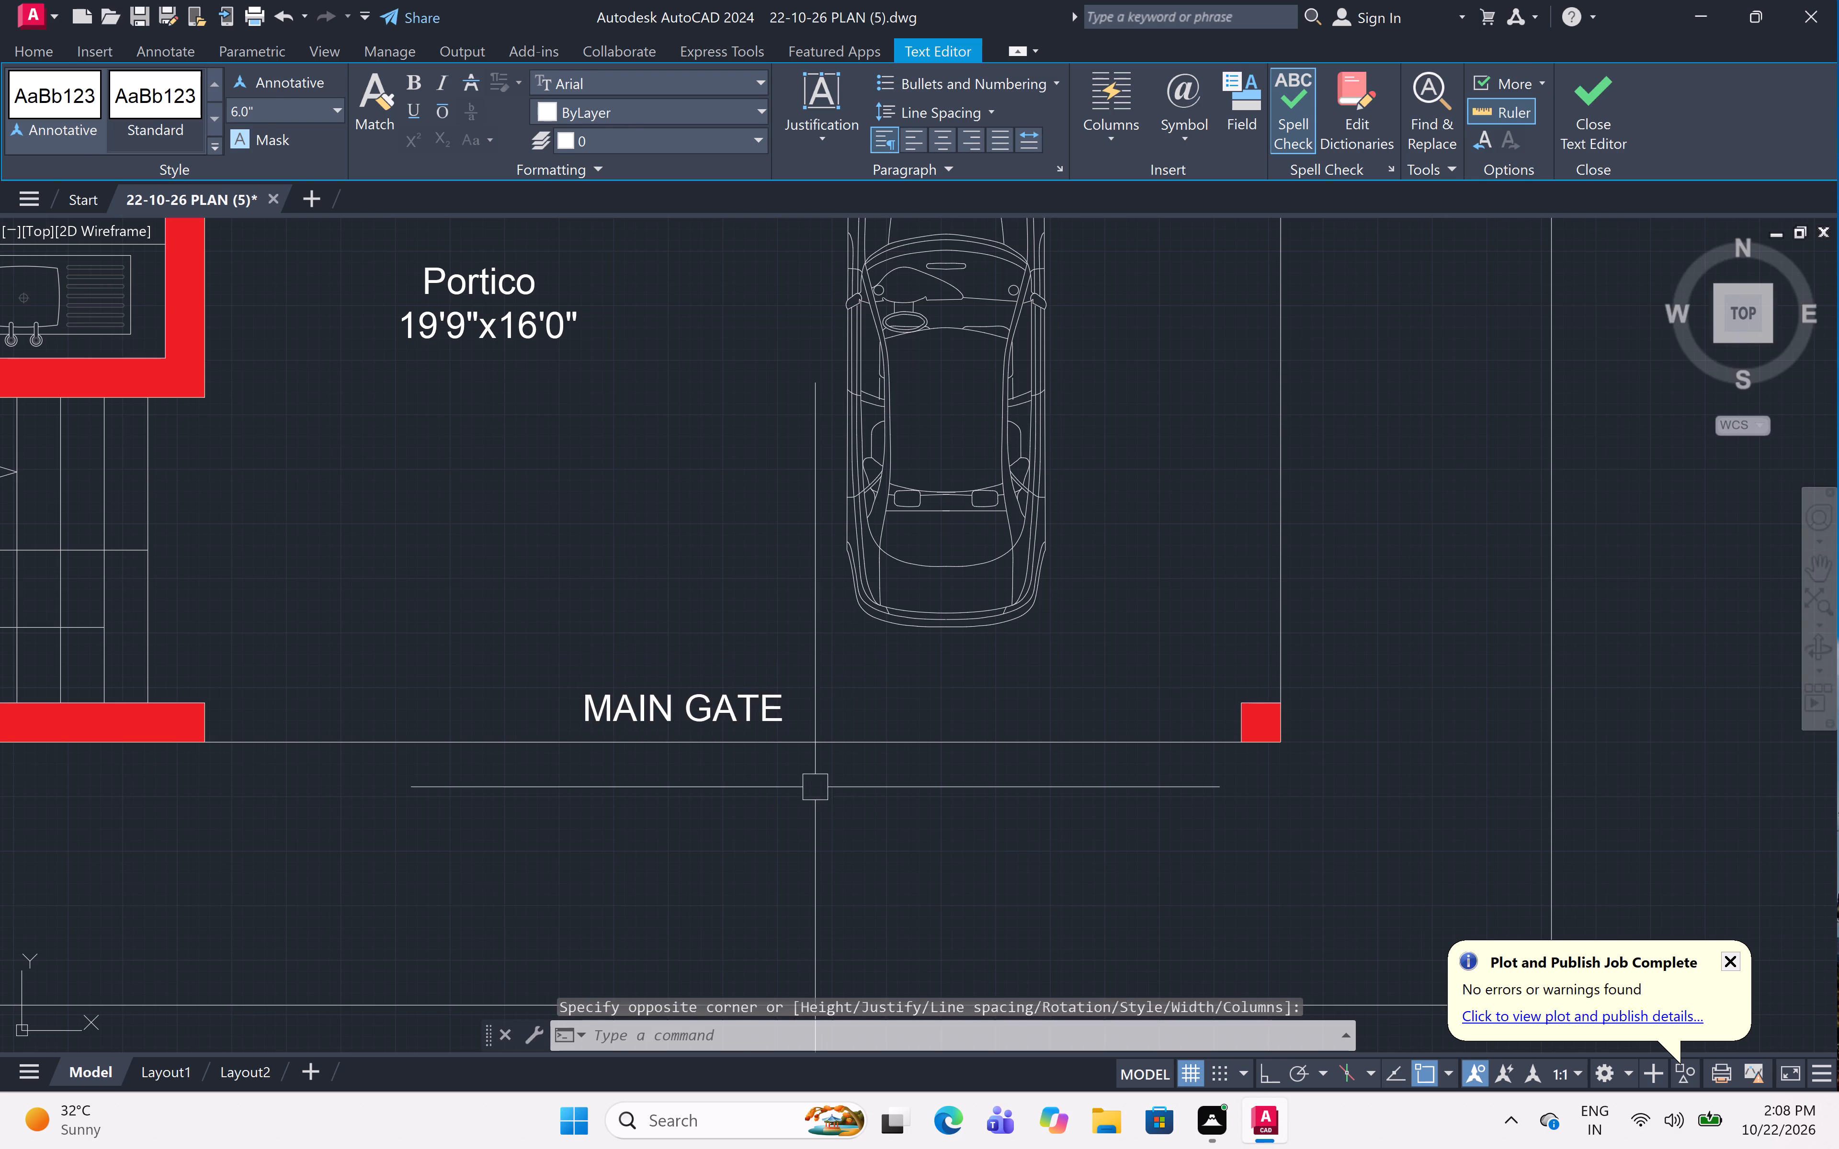
Examine the gate label, the car and the complete Ground Floor Plan sheet.
scroll(742, 707, down, 4)
middle_drag(745, 709, 756, 762)
scroll(756, 761, up, 2)
middle_drag(755, 759, 788, 803)
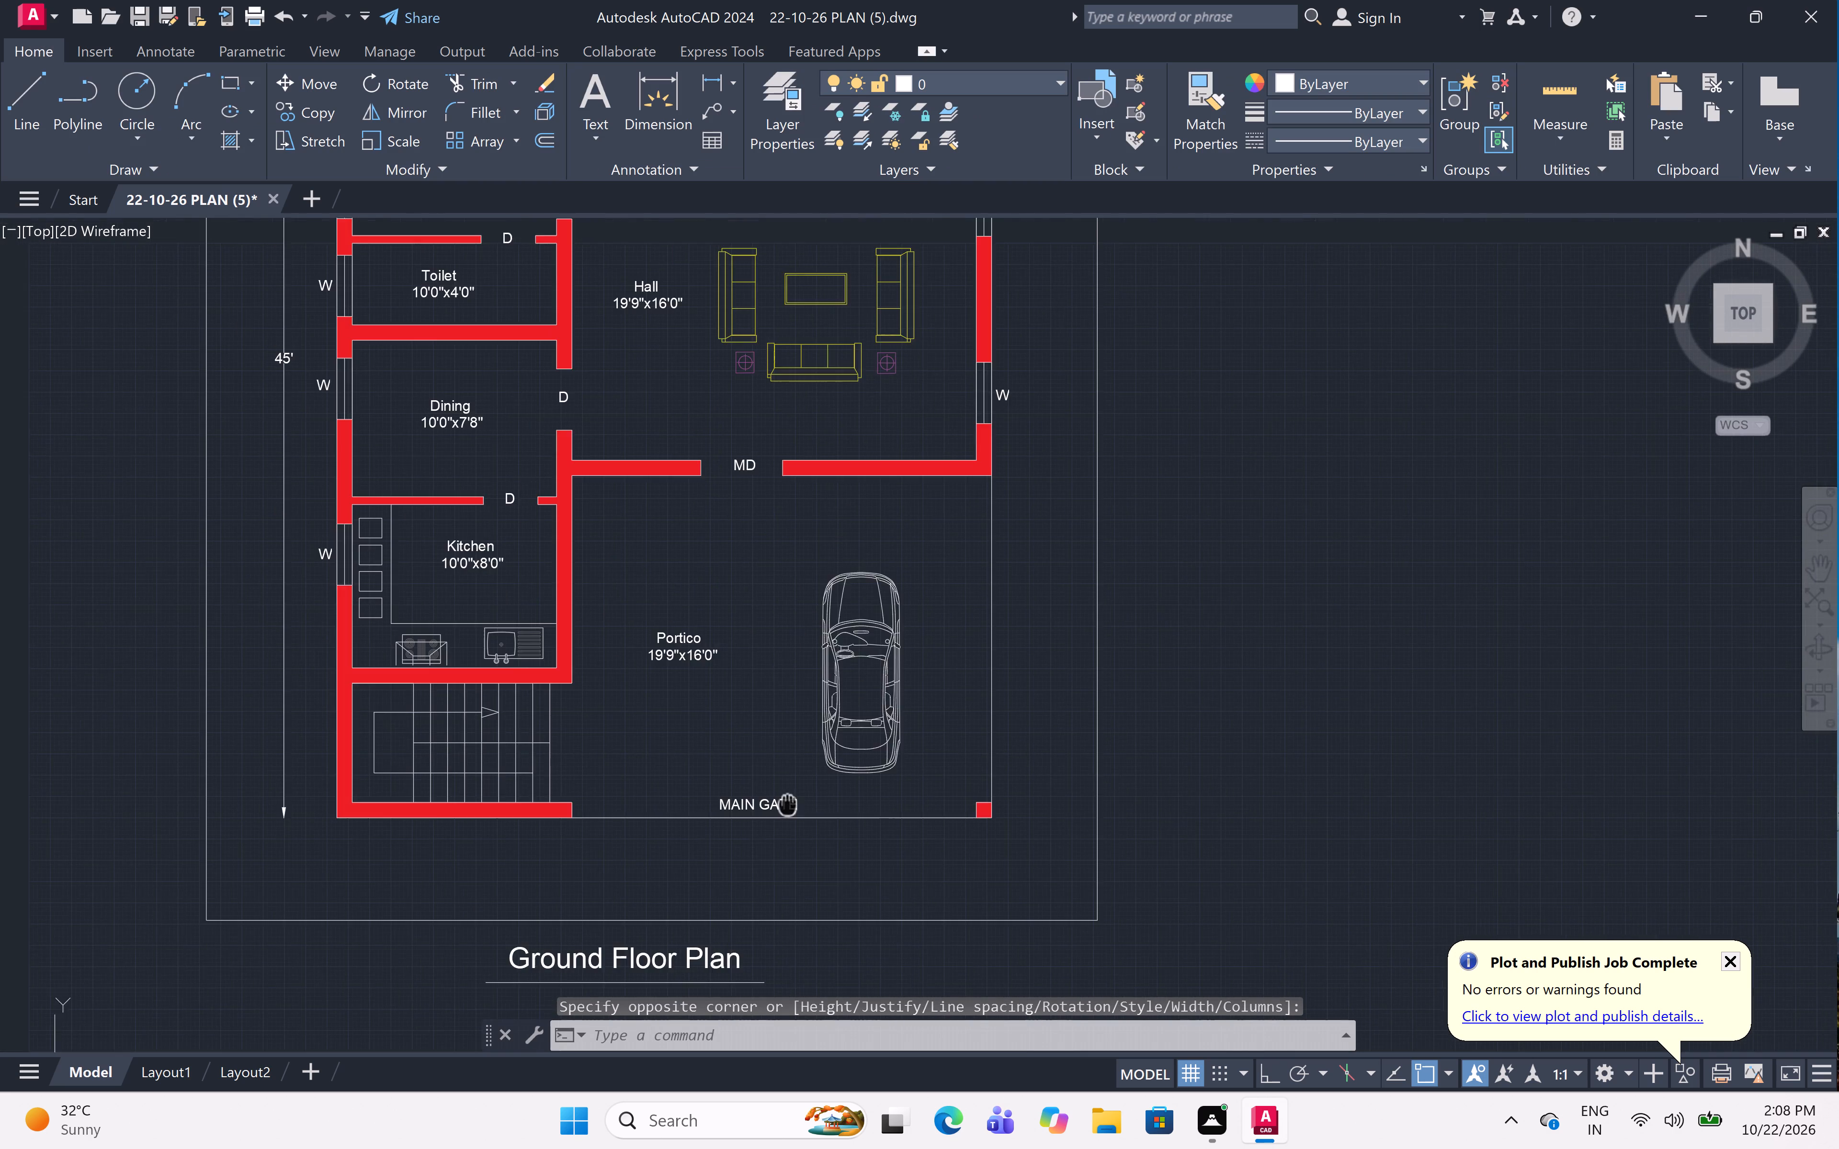
scroll(795, 788, down, 1)
middle_drag(795, 788, 959, 882)
scroll(969, 839, down, 1)
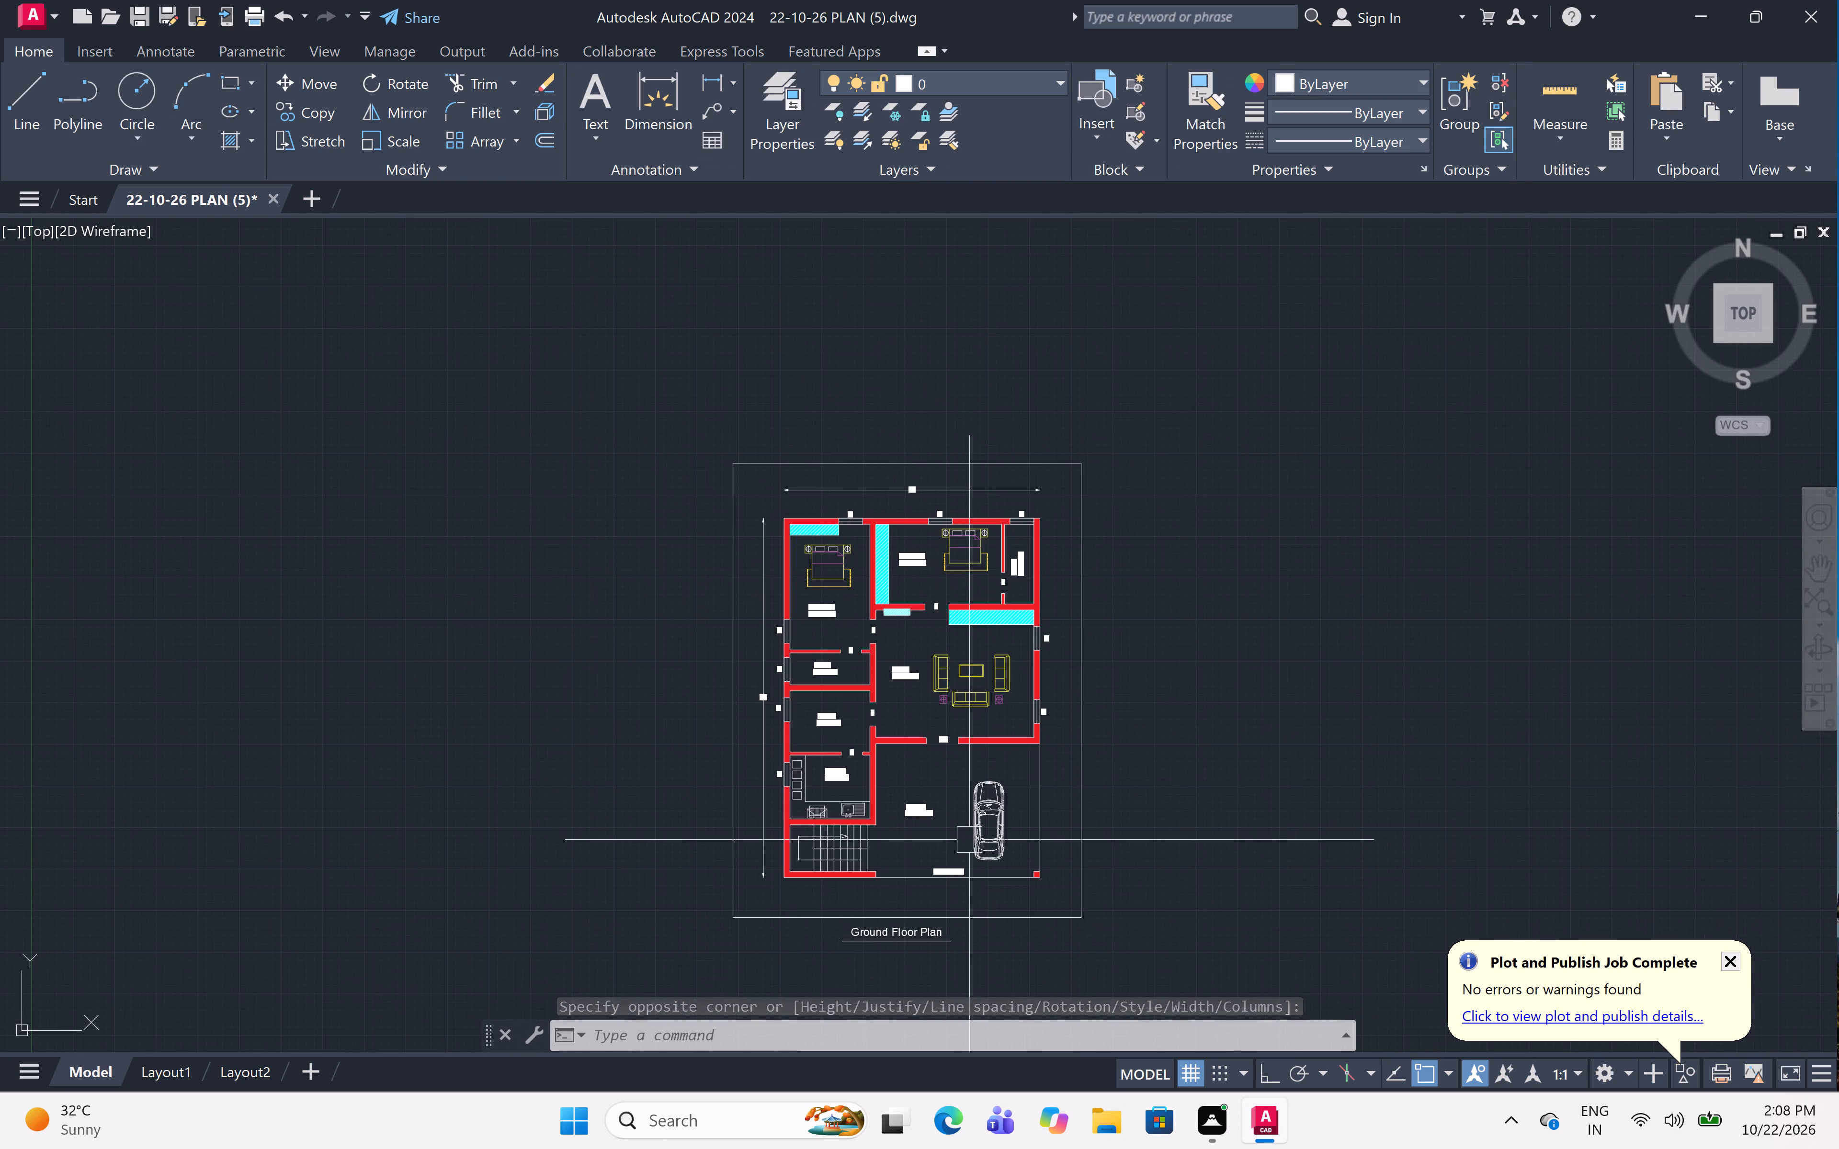
scroll(1009, 901, up, 1)
middle_drag(1008, 897, 1042, 946)
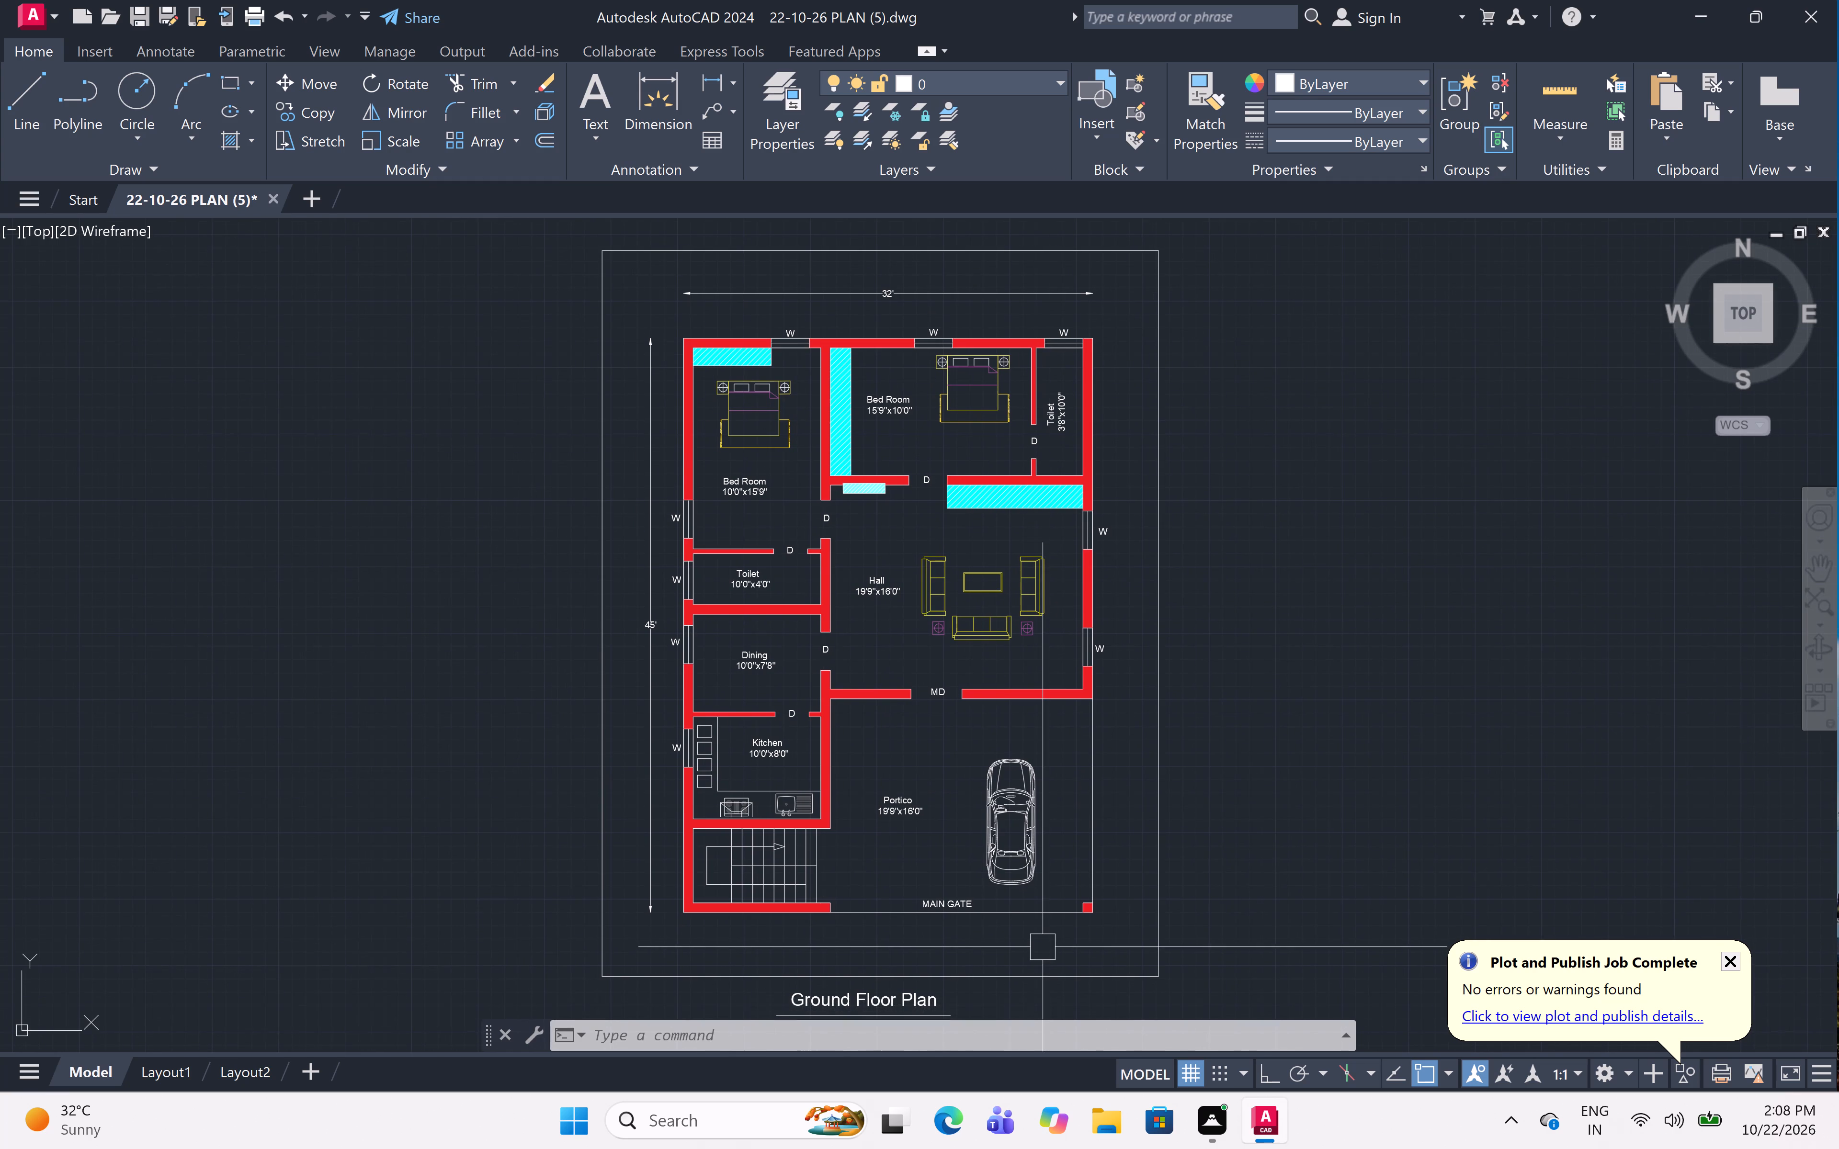
middle_drag(1042, 944, 1073, 935)
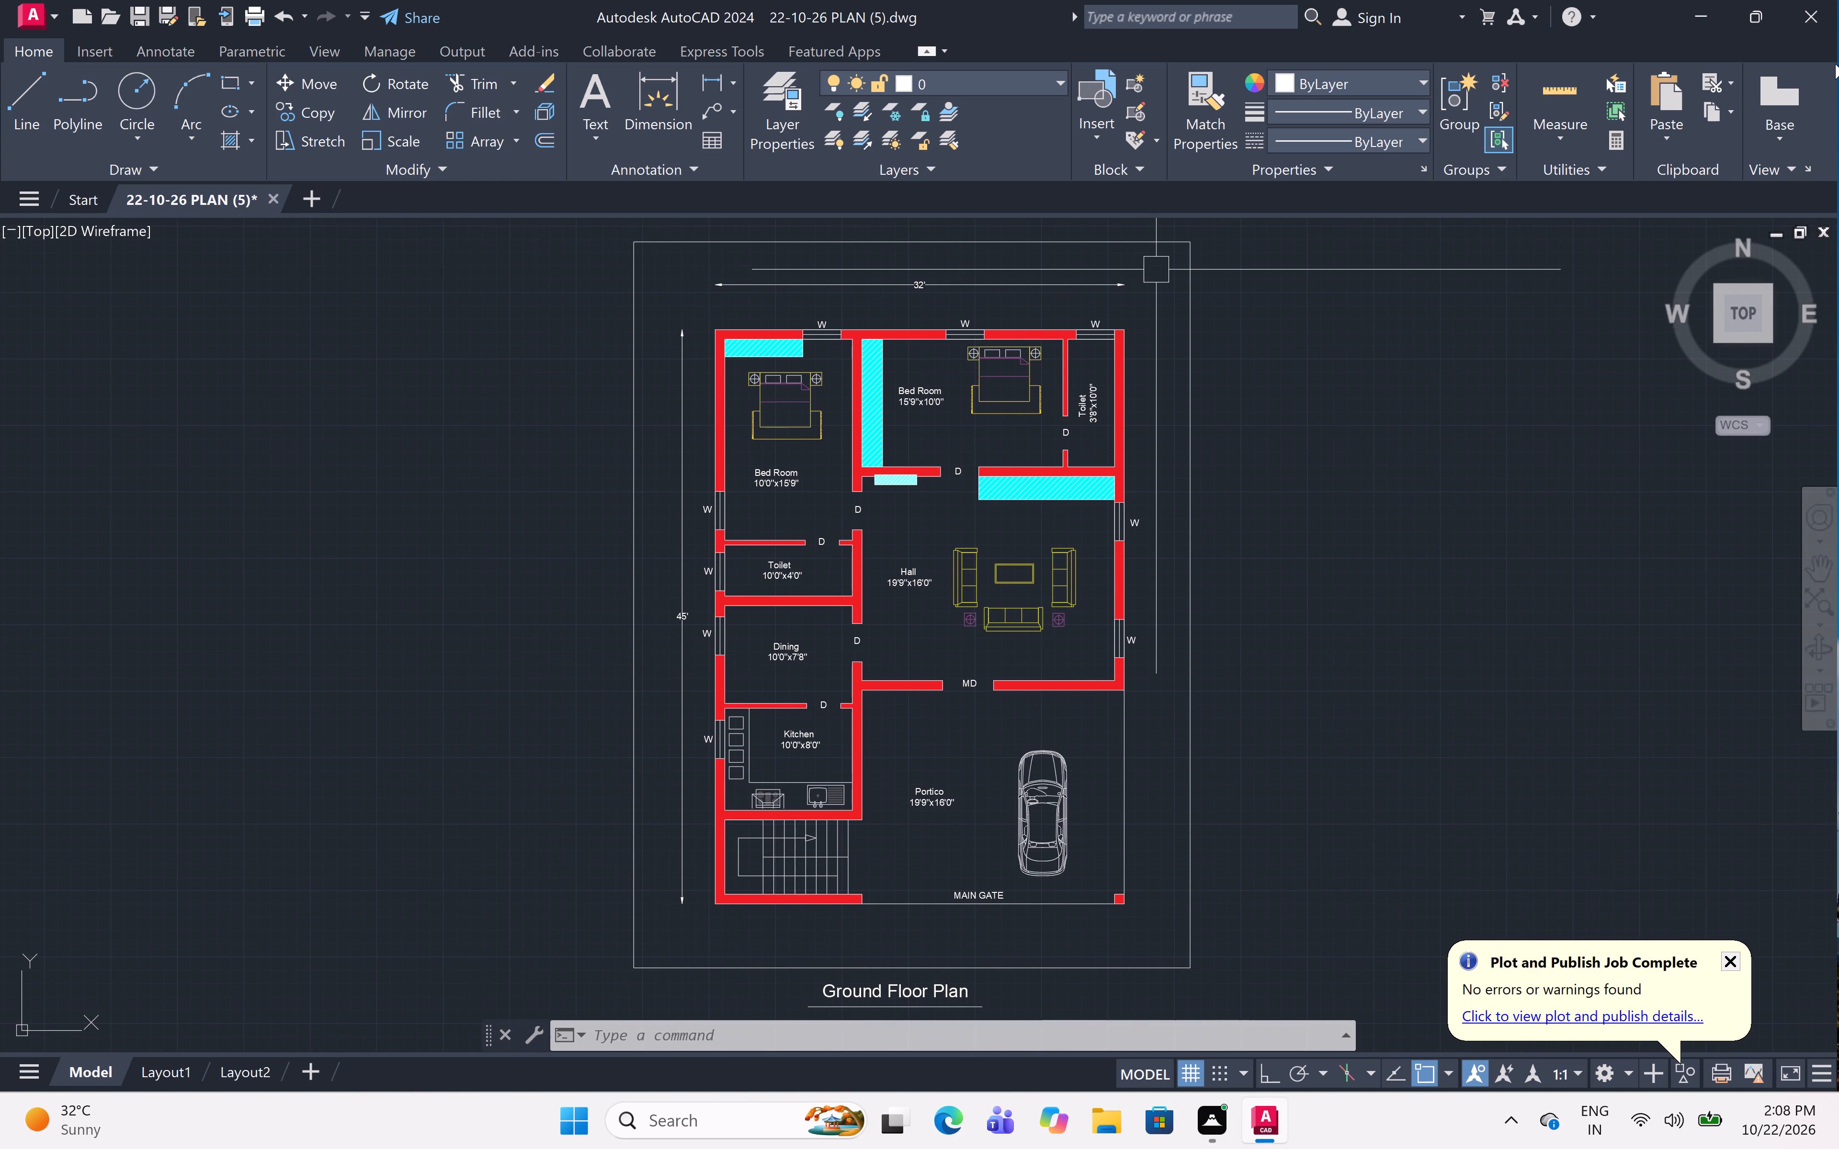
Quit the program, saving the changes to the 22-10-26 PLAN (5) drawing.
click(1815, 31)
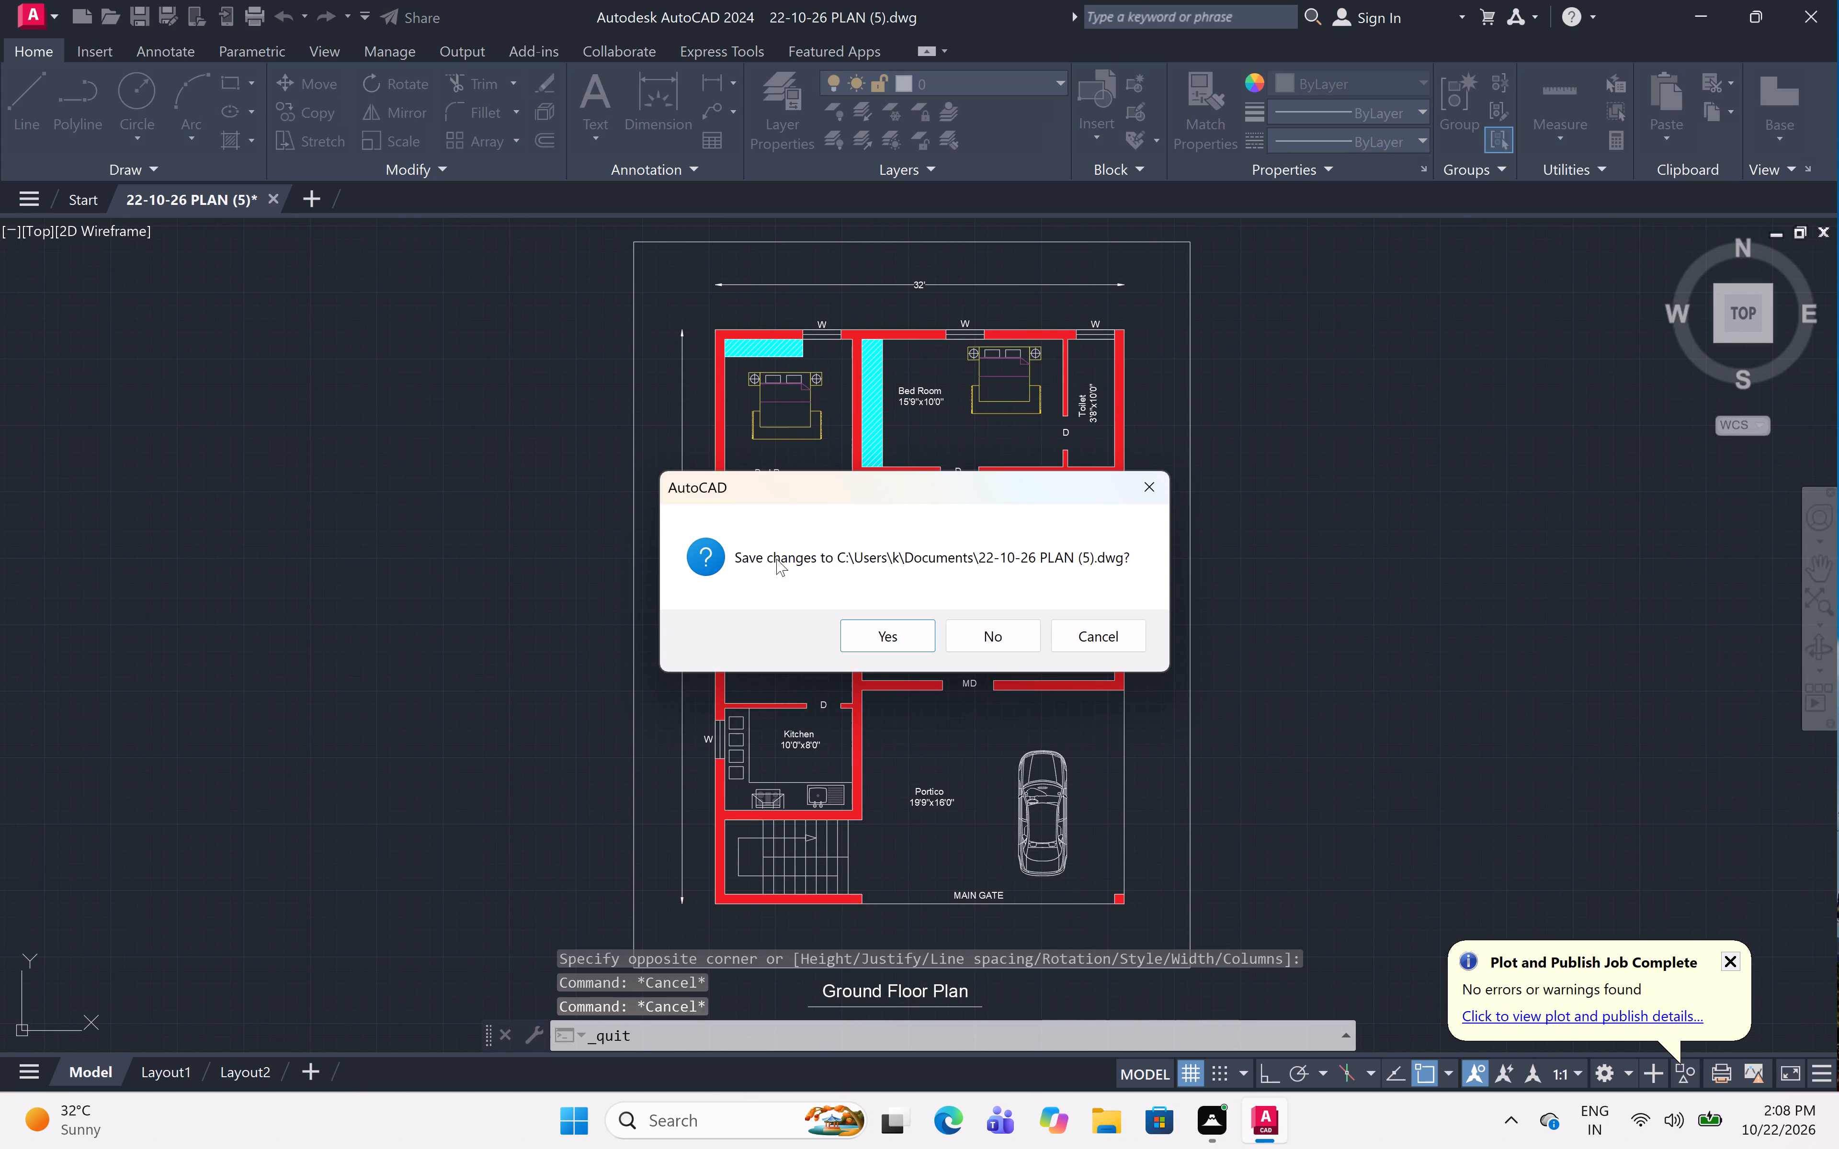
click(887, 628)
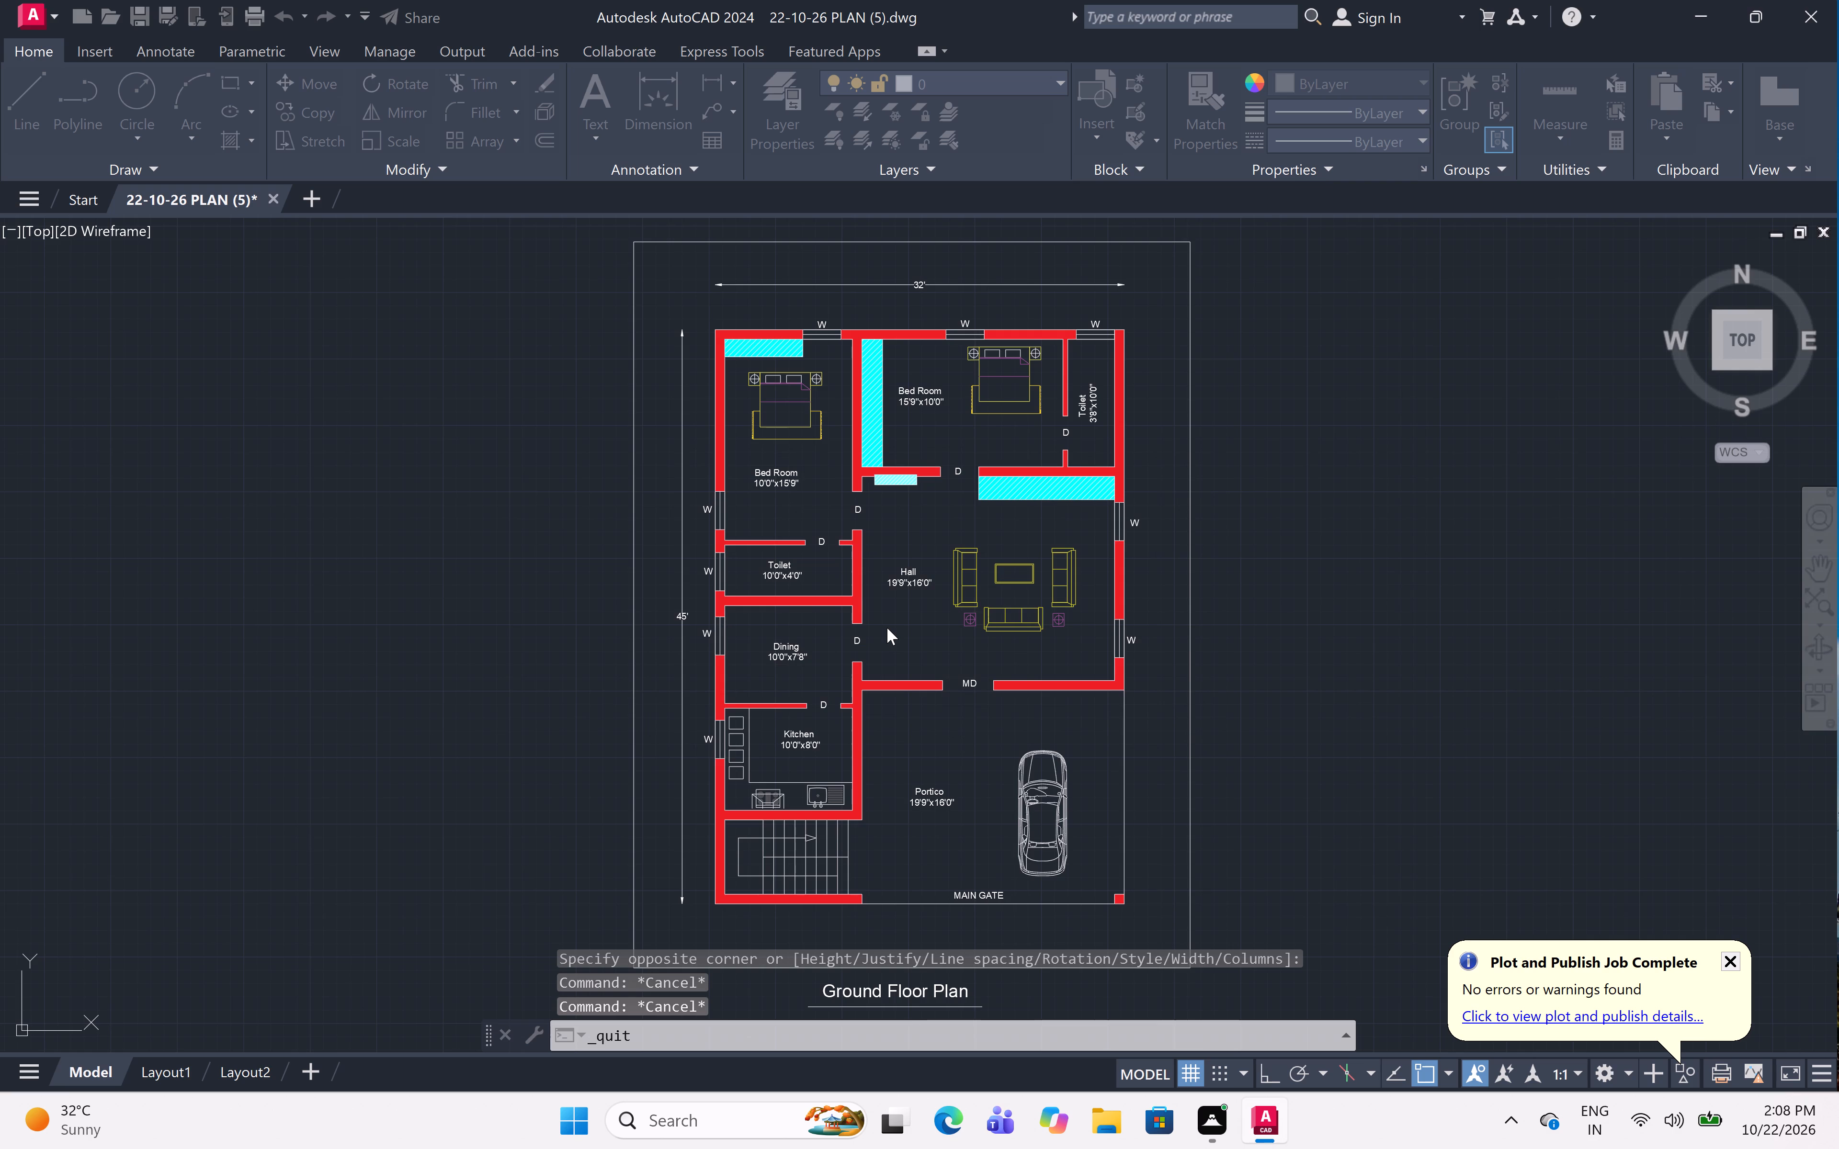